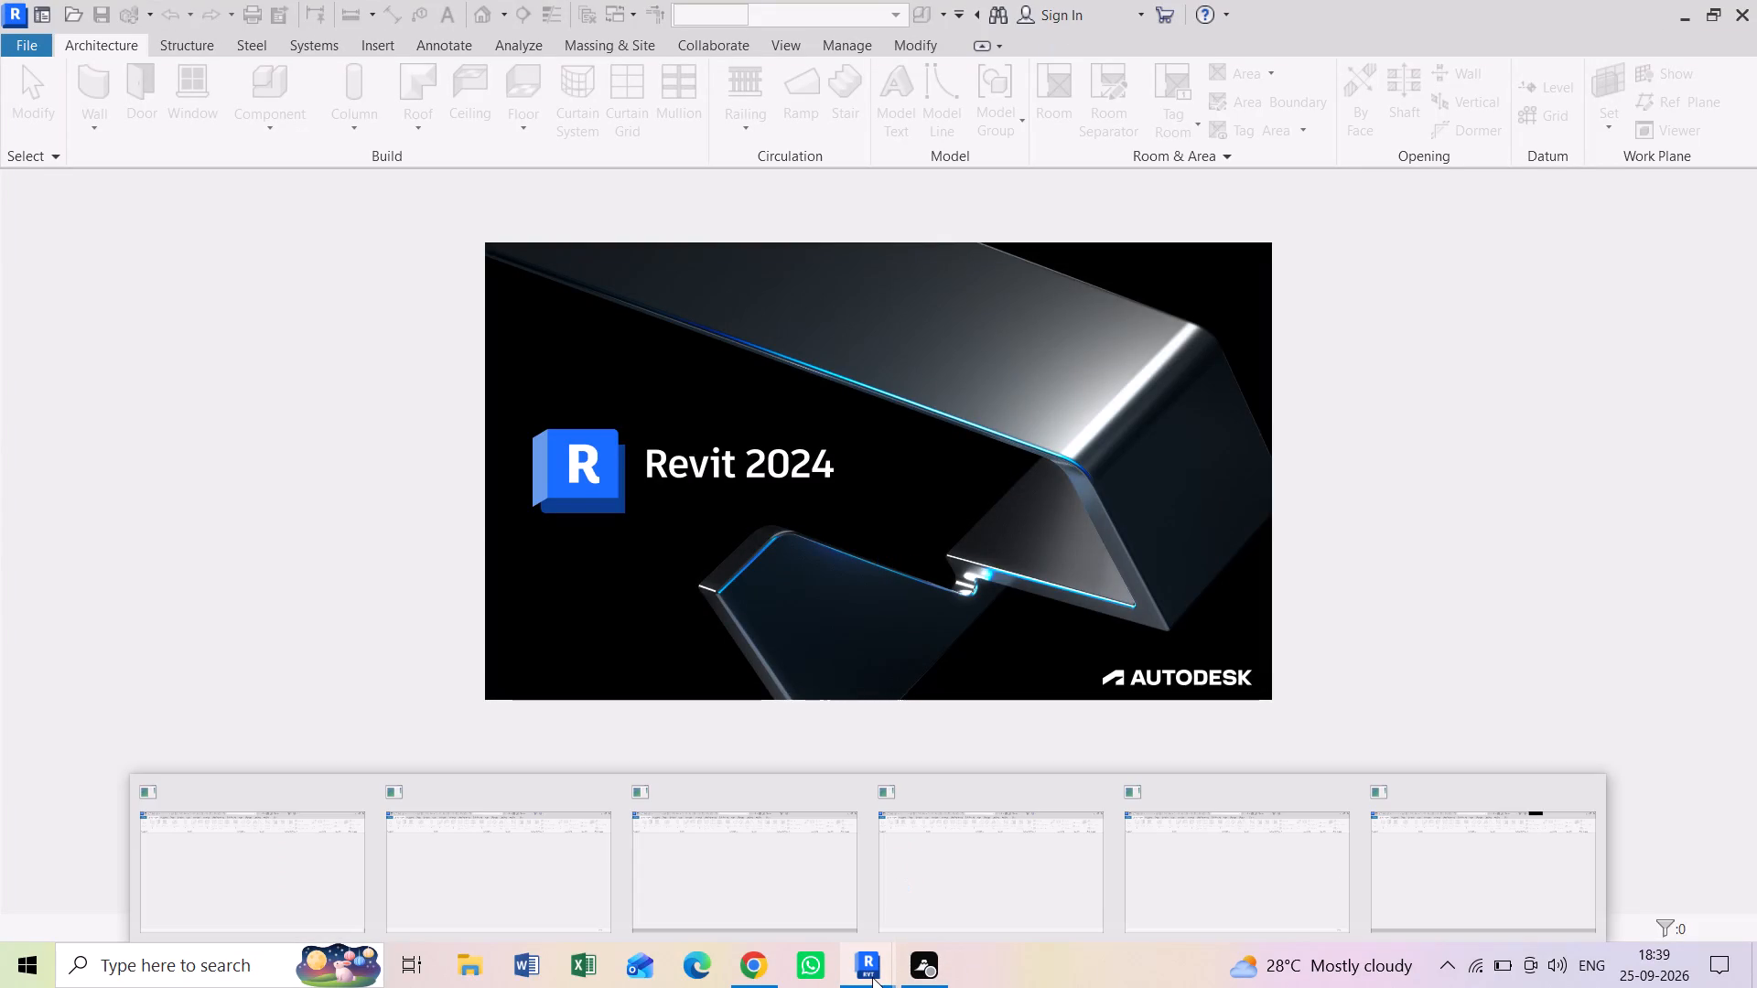
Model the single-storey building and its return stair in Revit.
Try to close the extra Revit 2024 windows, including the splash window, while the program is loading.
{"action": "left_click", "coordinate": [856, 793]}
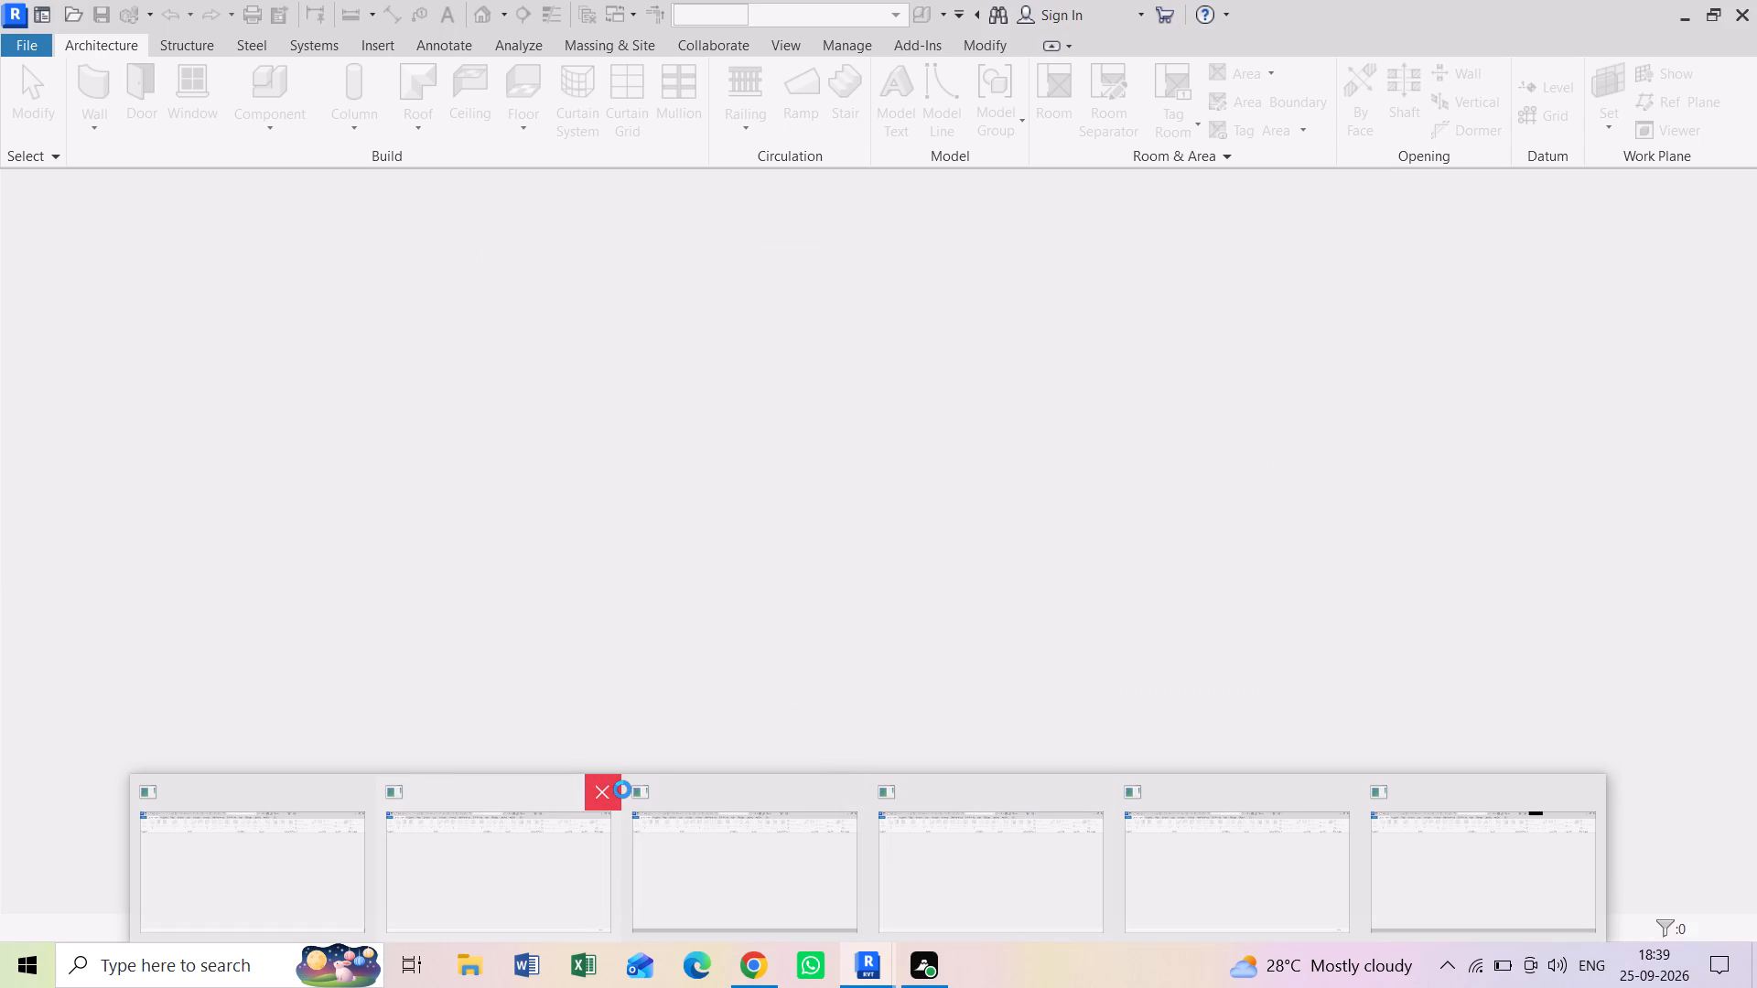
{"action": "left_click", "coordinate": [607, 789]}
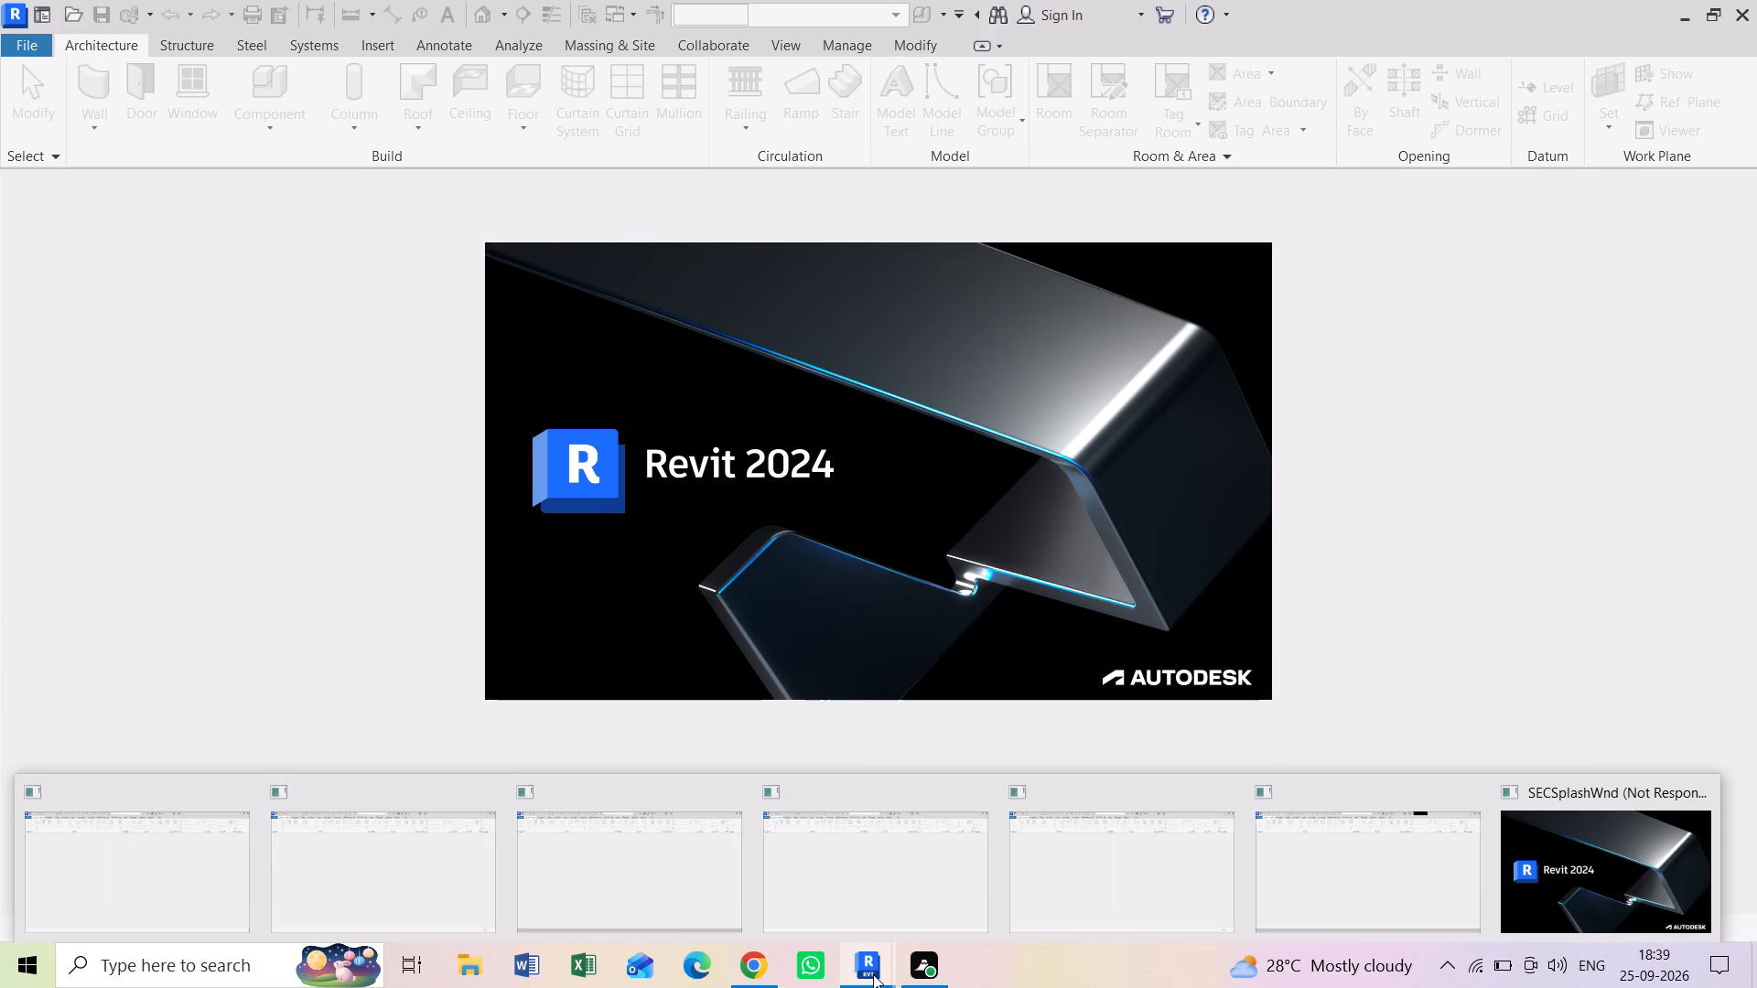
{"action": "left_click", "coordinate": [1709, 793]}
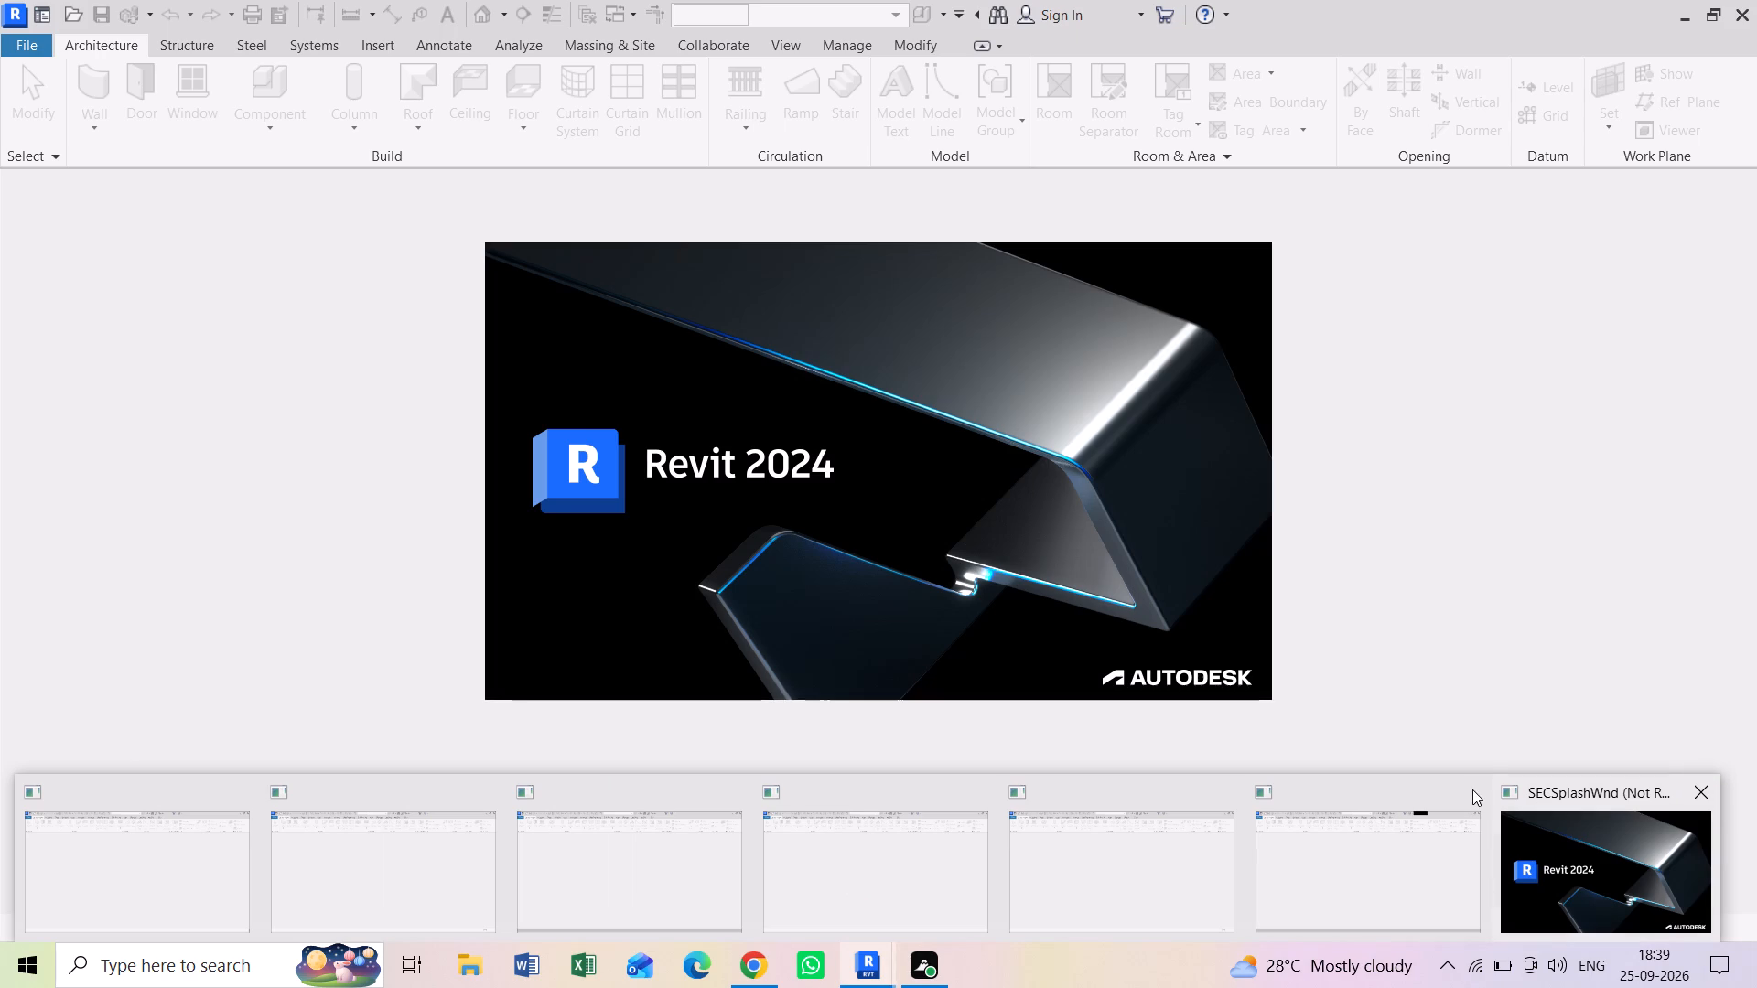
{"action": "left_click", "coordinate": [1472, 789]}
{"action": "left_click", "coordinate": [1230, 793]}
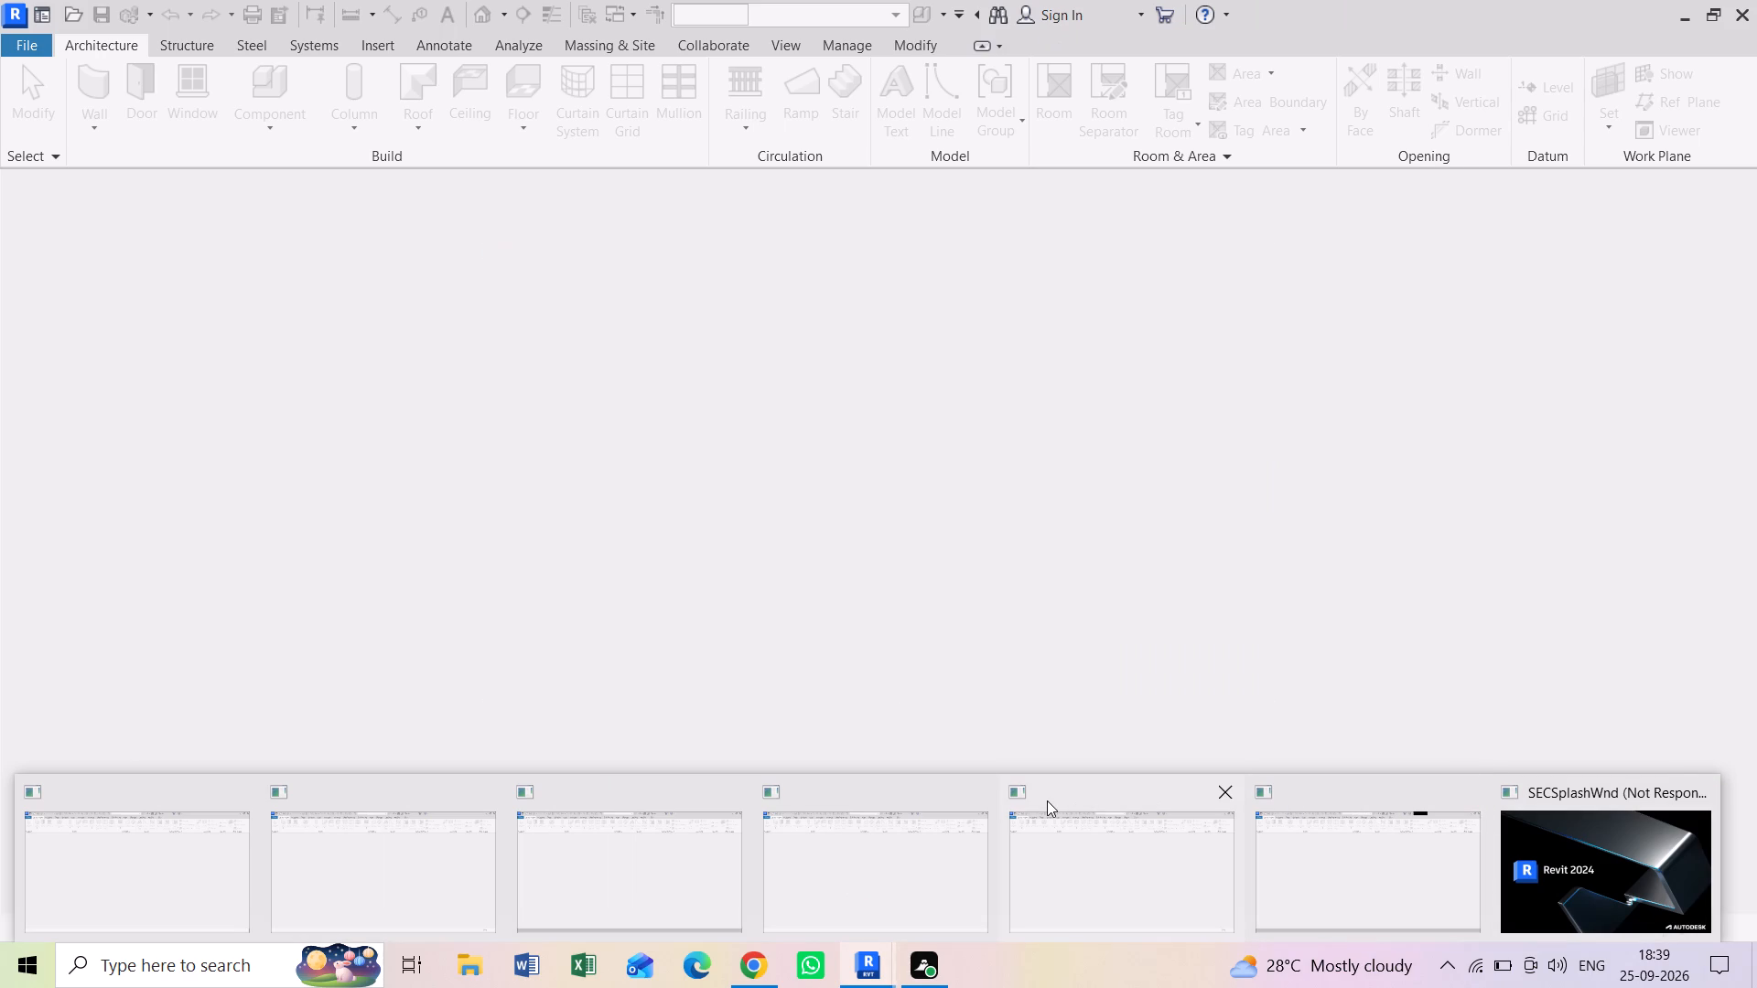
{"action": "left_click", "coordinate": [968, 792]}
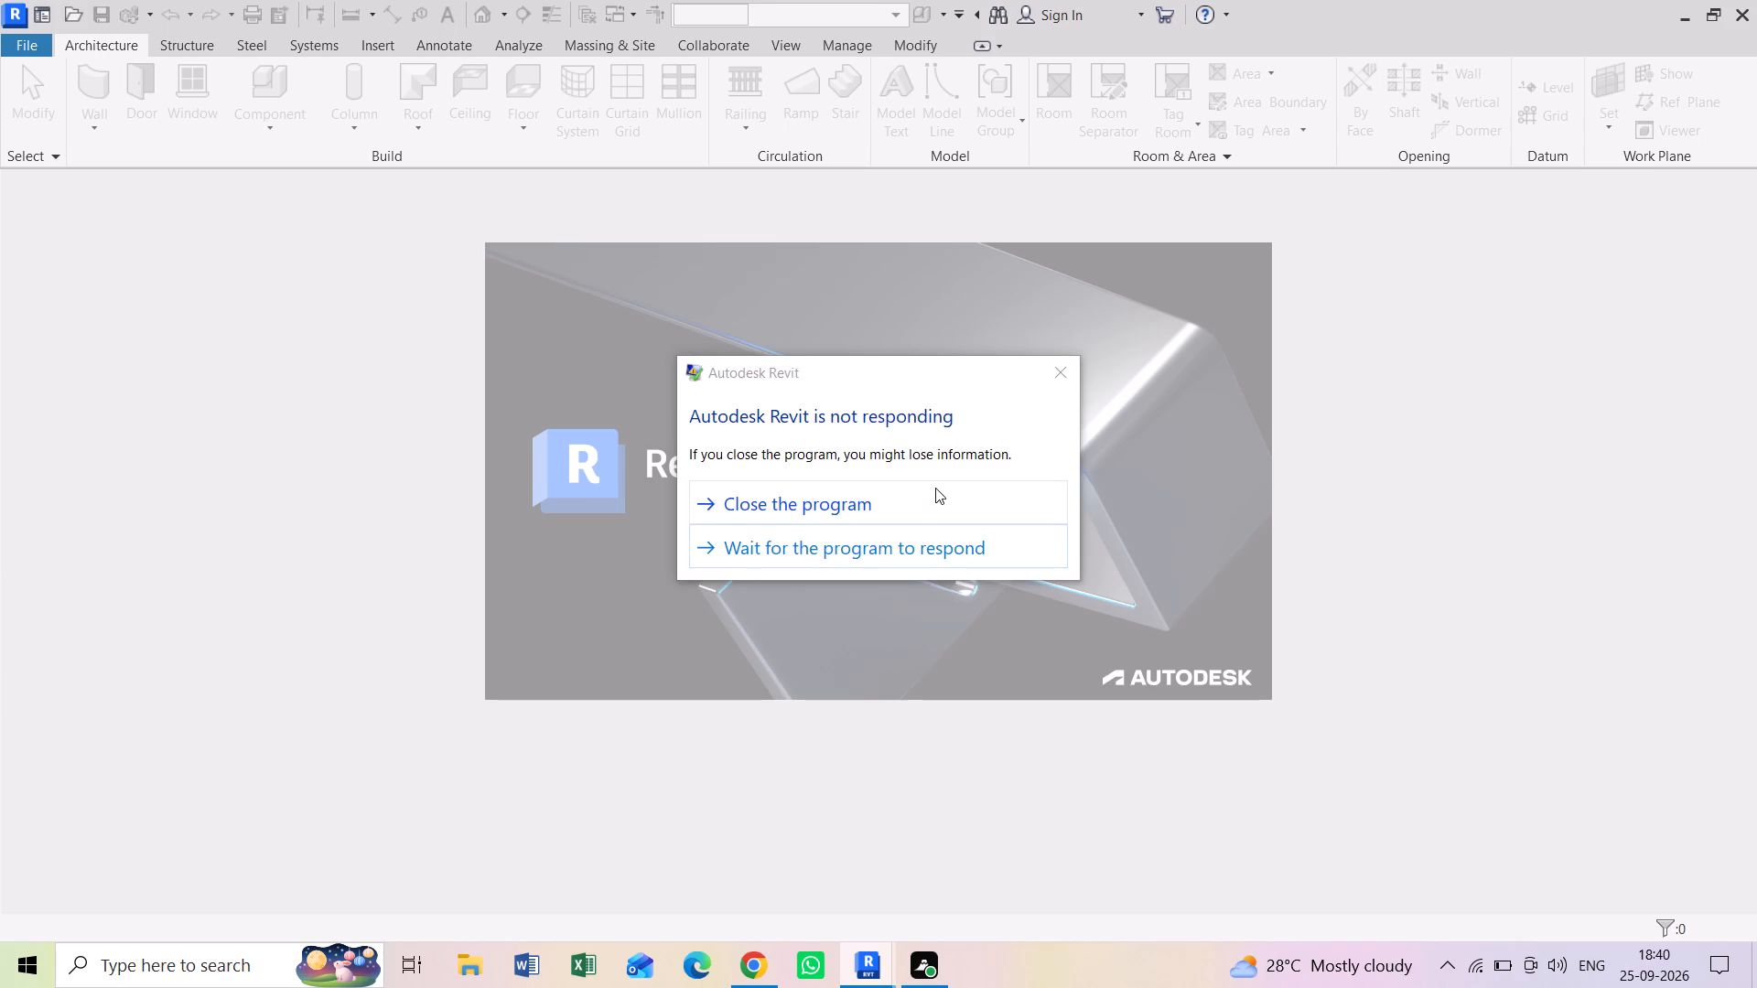
Choose to wait for Autodesk Revit to respond instead of closing the program.
{"action": "left_click", "coordinate": [908, 537]}
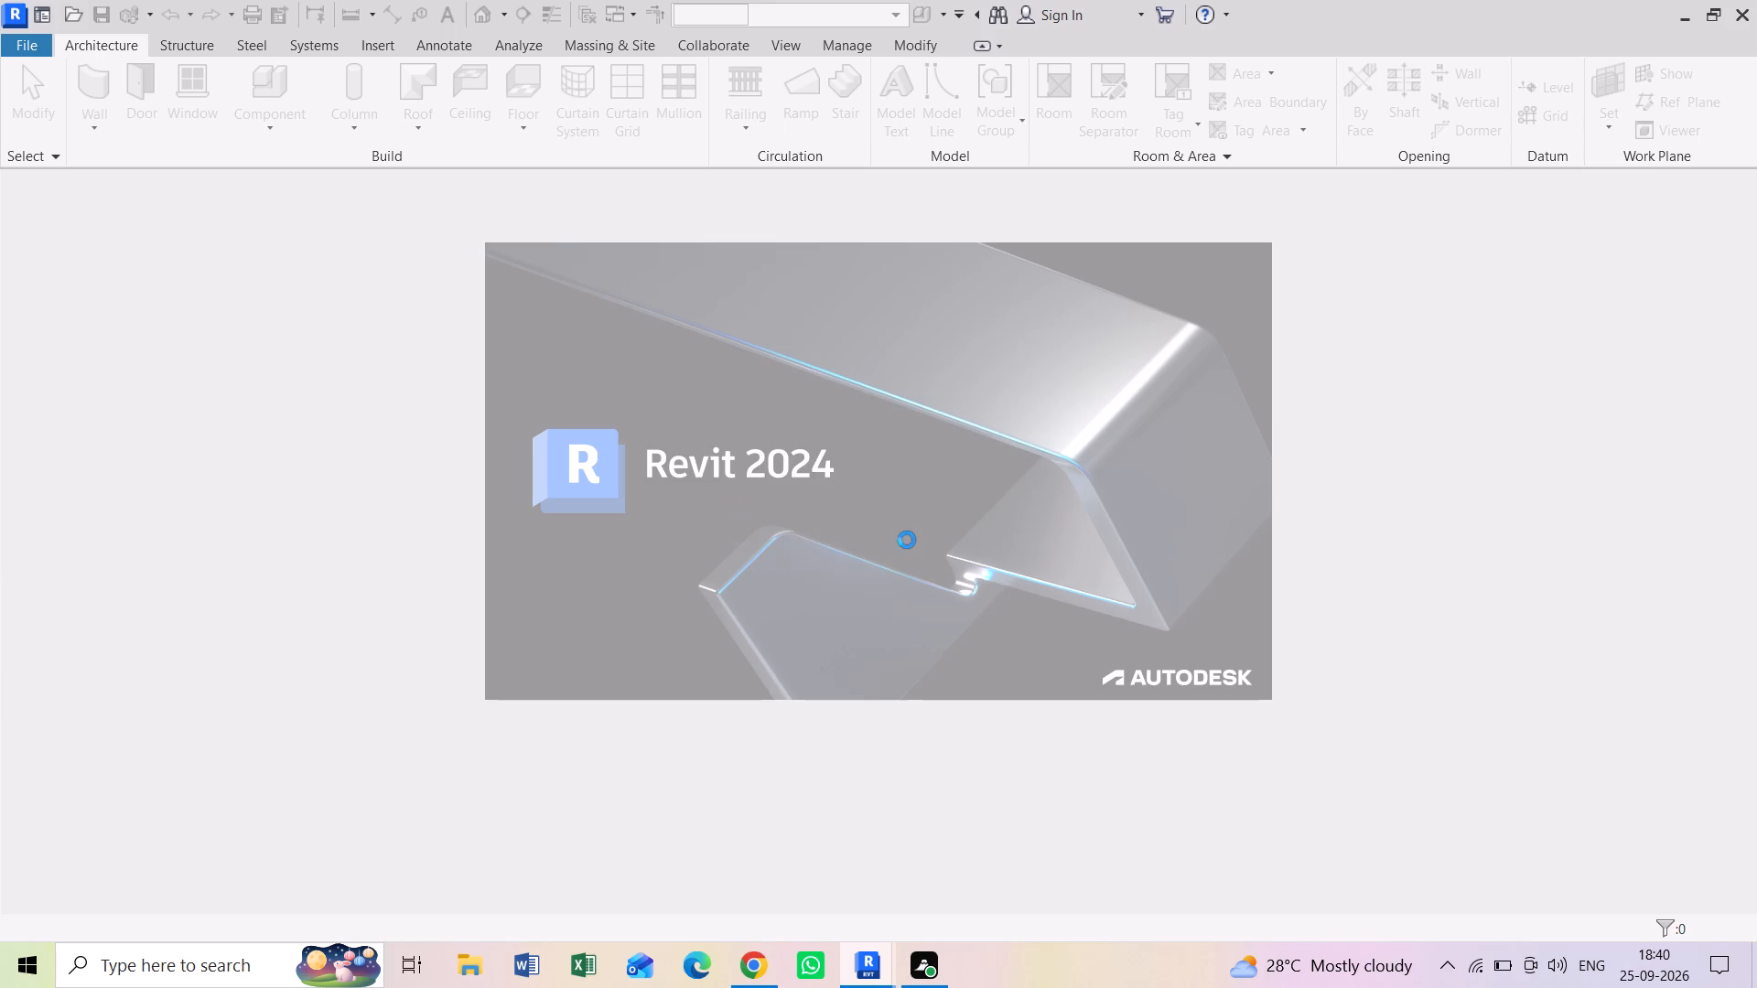
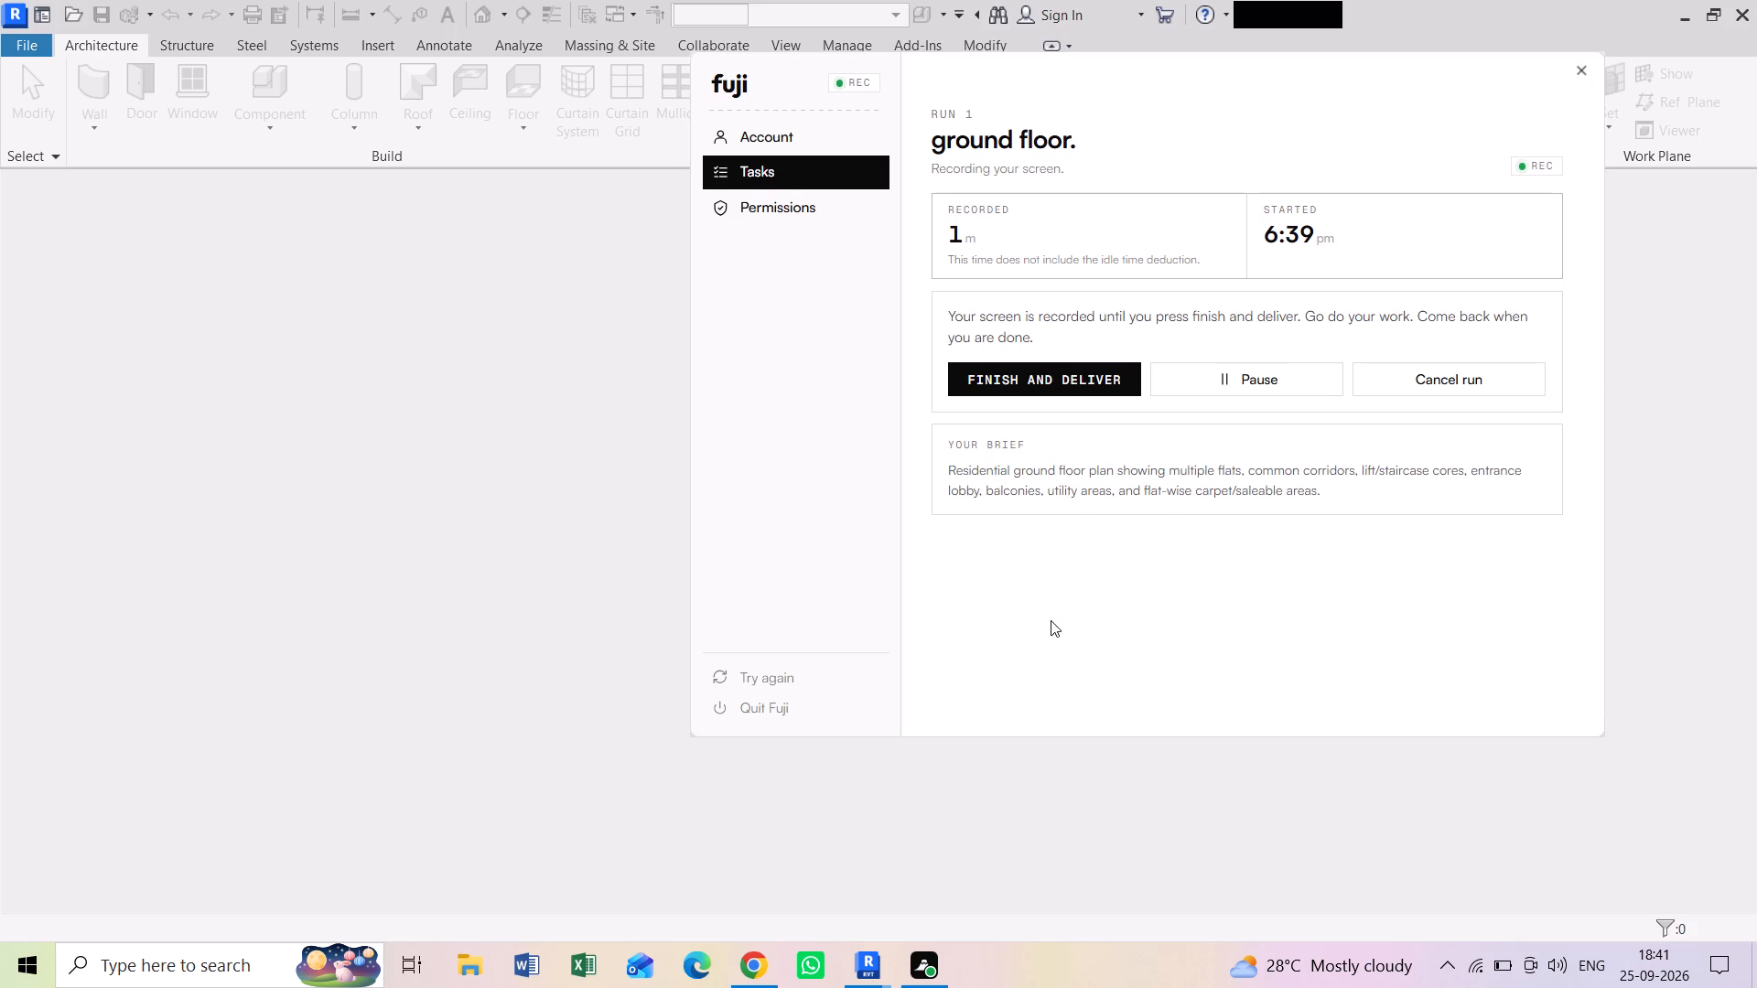
Bring up the file selection for opening an existing Revit model from the Home screen.
{"action": "left_click", "coordinate": [417, 556]}
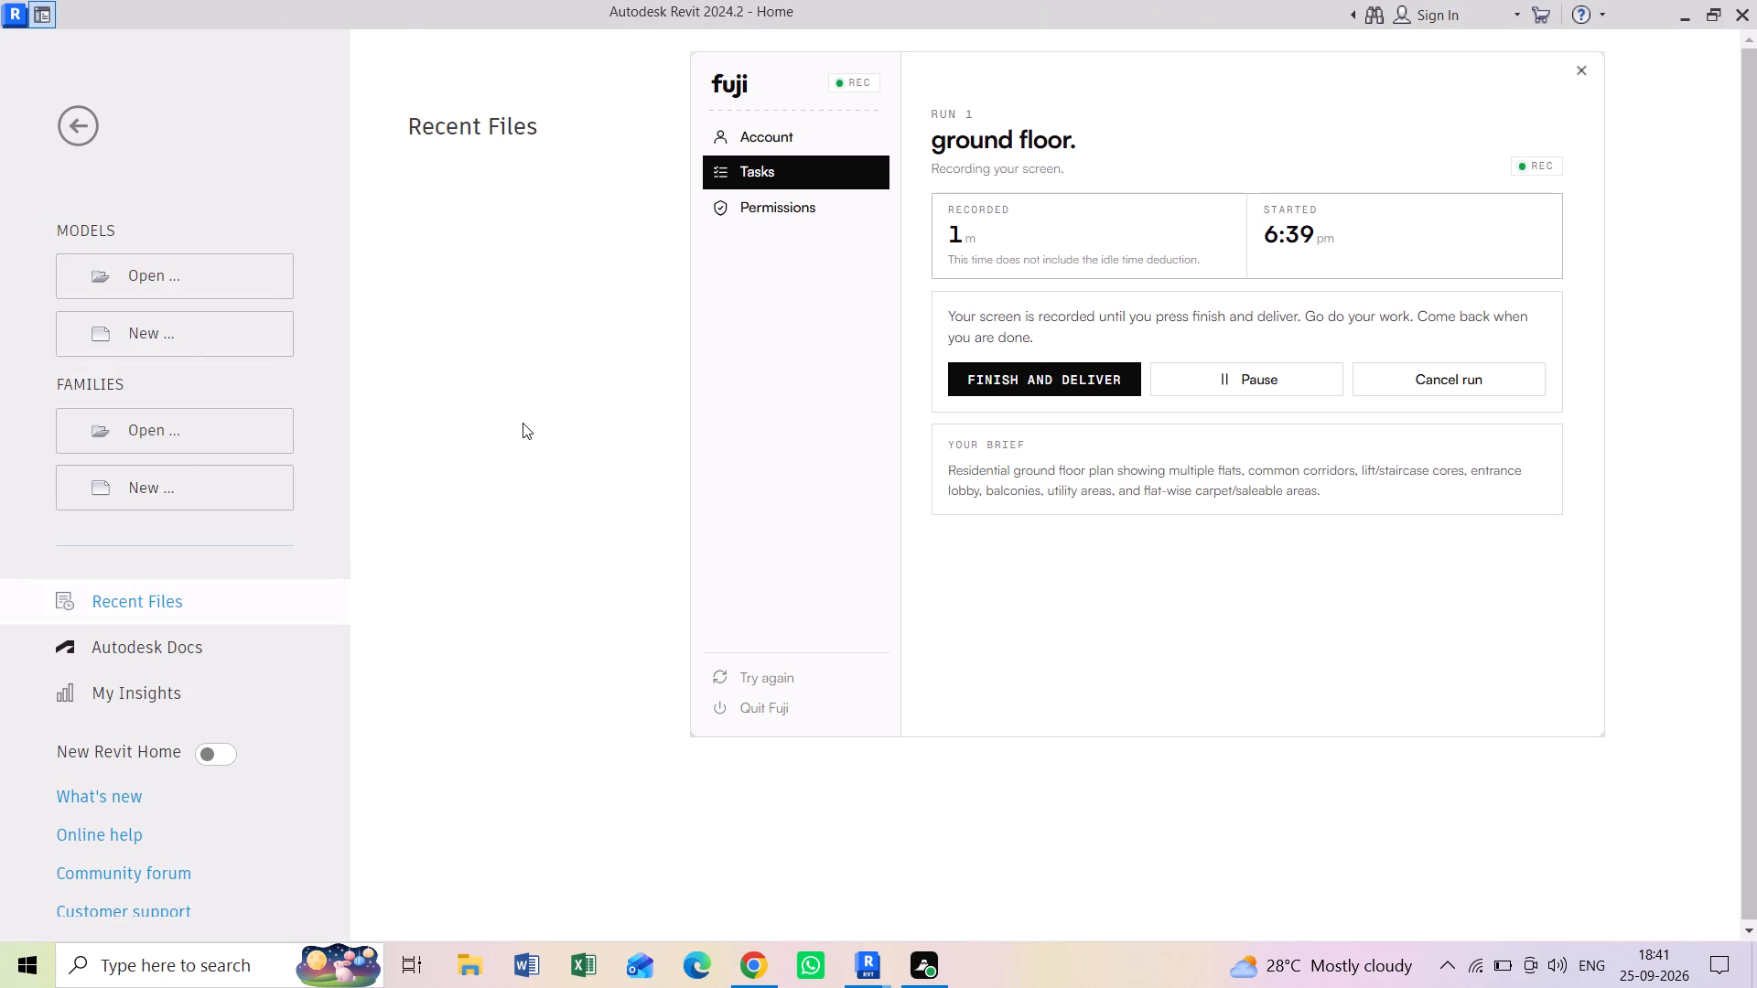
{"action": "left_click", "coordinate": [167, 274]}
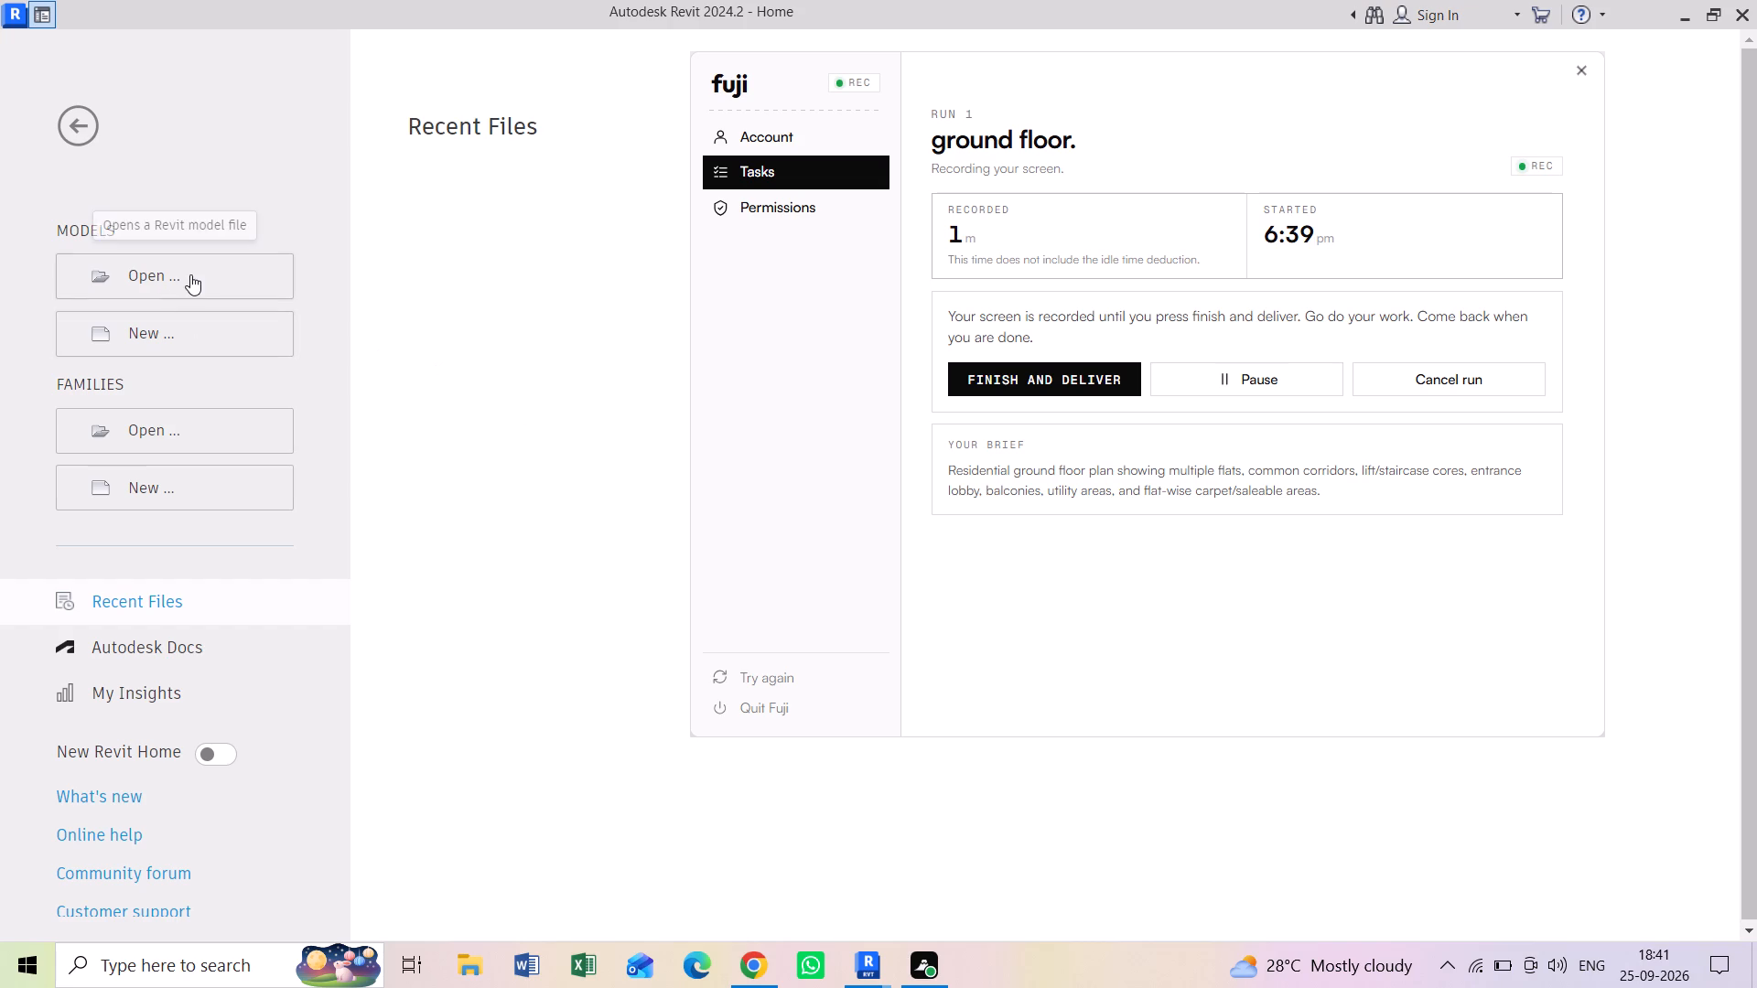
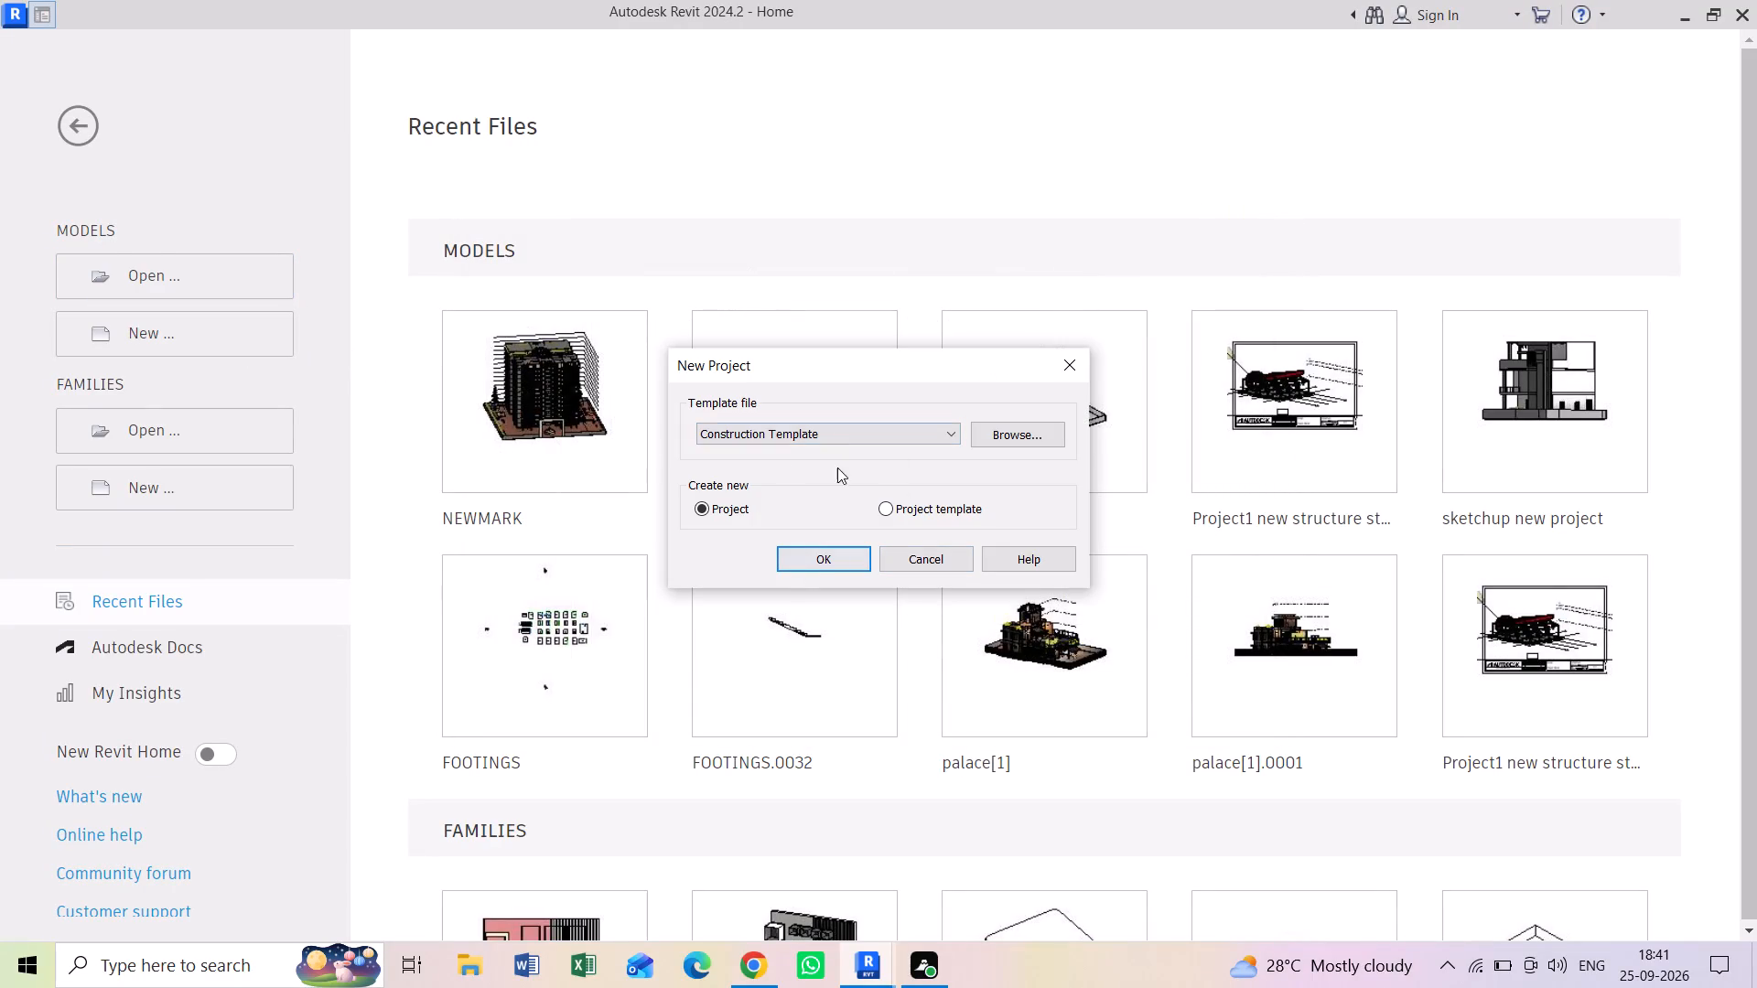
Create a new project from the Architectural Template.
{"action": "left_click", "coordinate": [846, 436]}
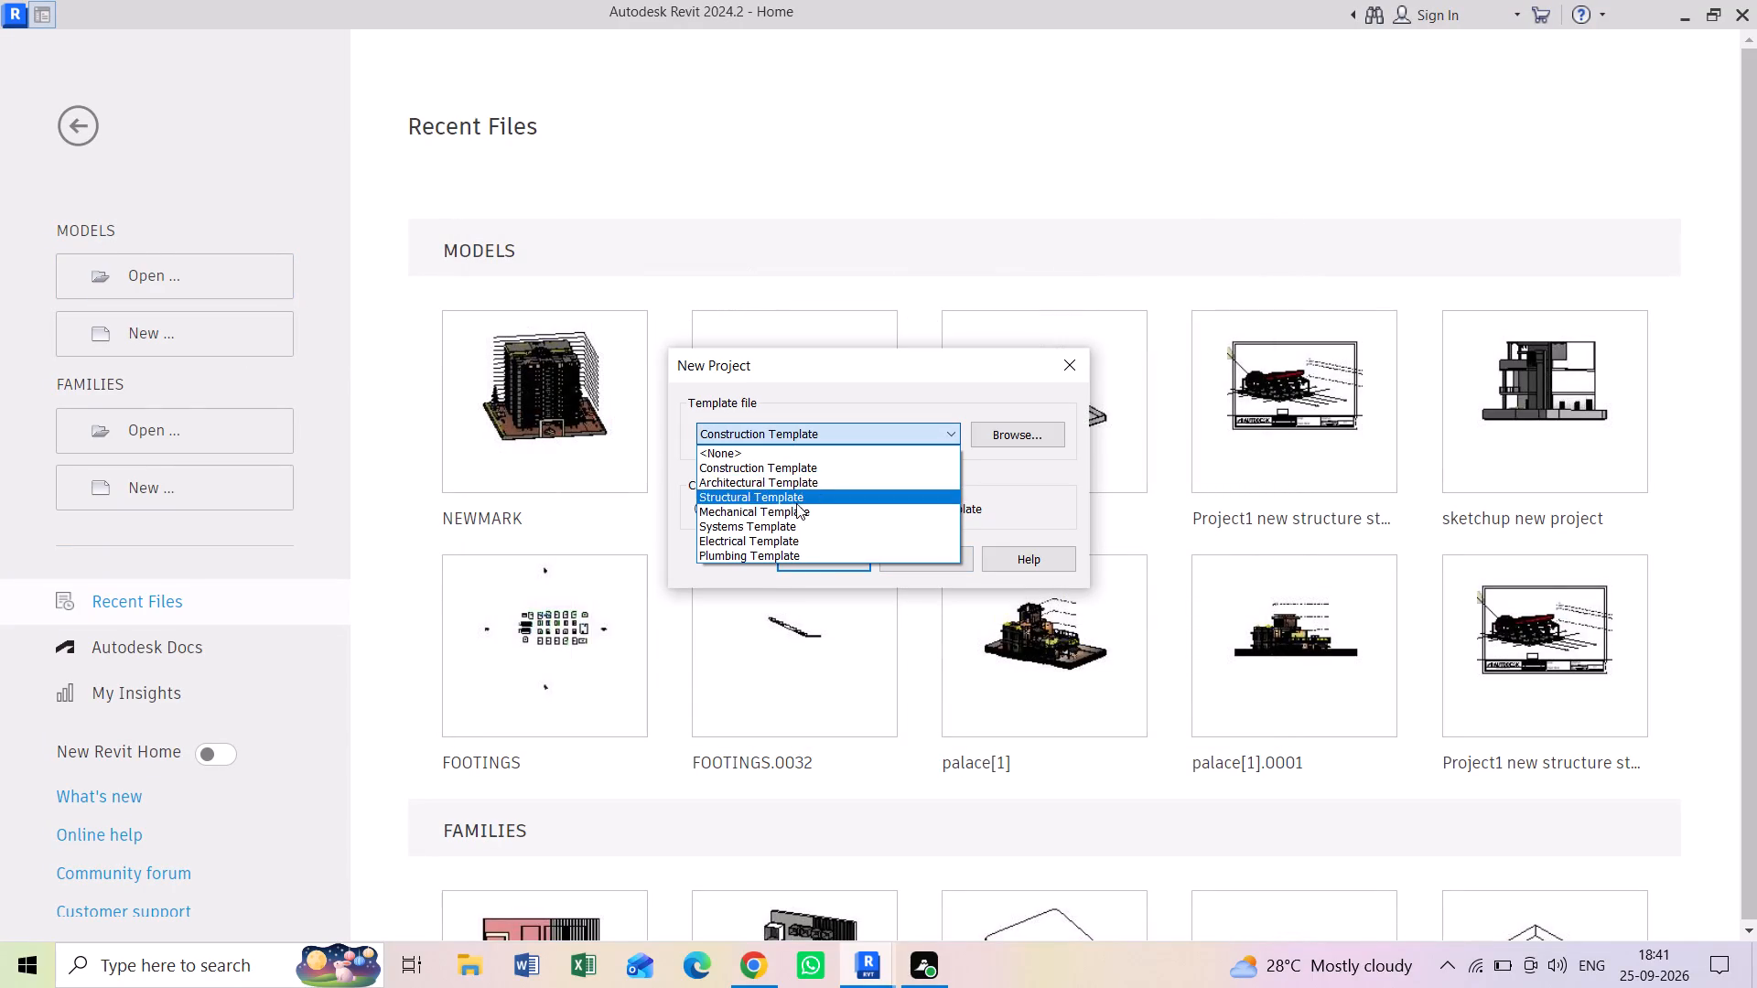
{"action": "left_click", "coordinate": [789, 484]}
{"action": "left_click", "coordinate": [779, 550]}
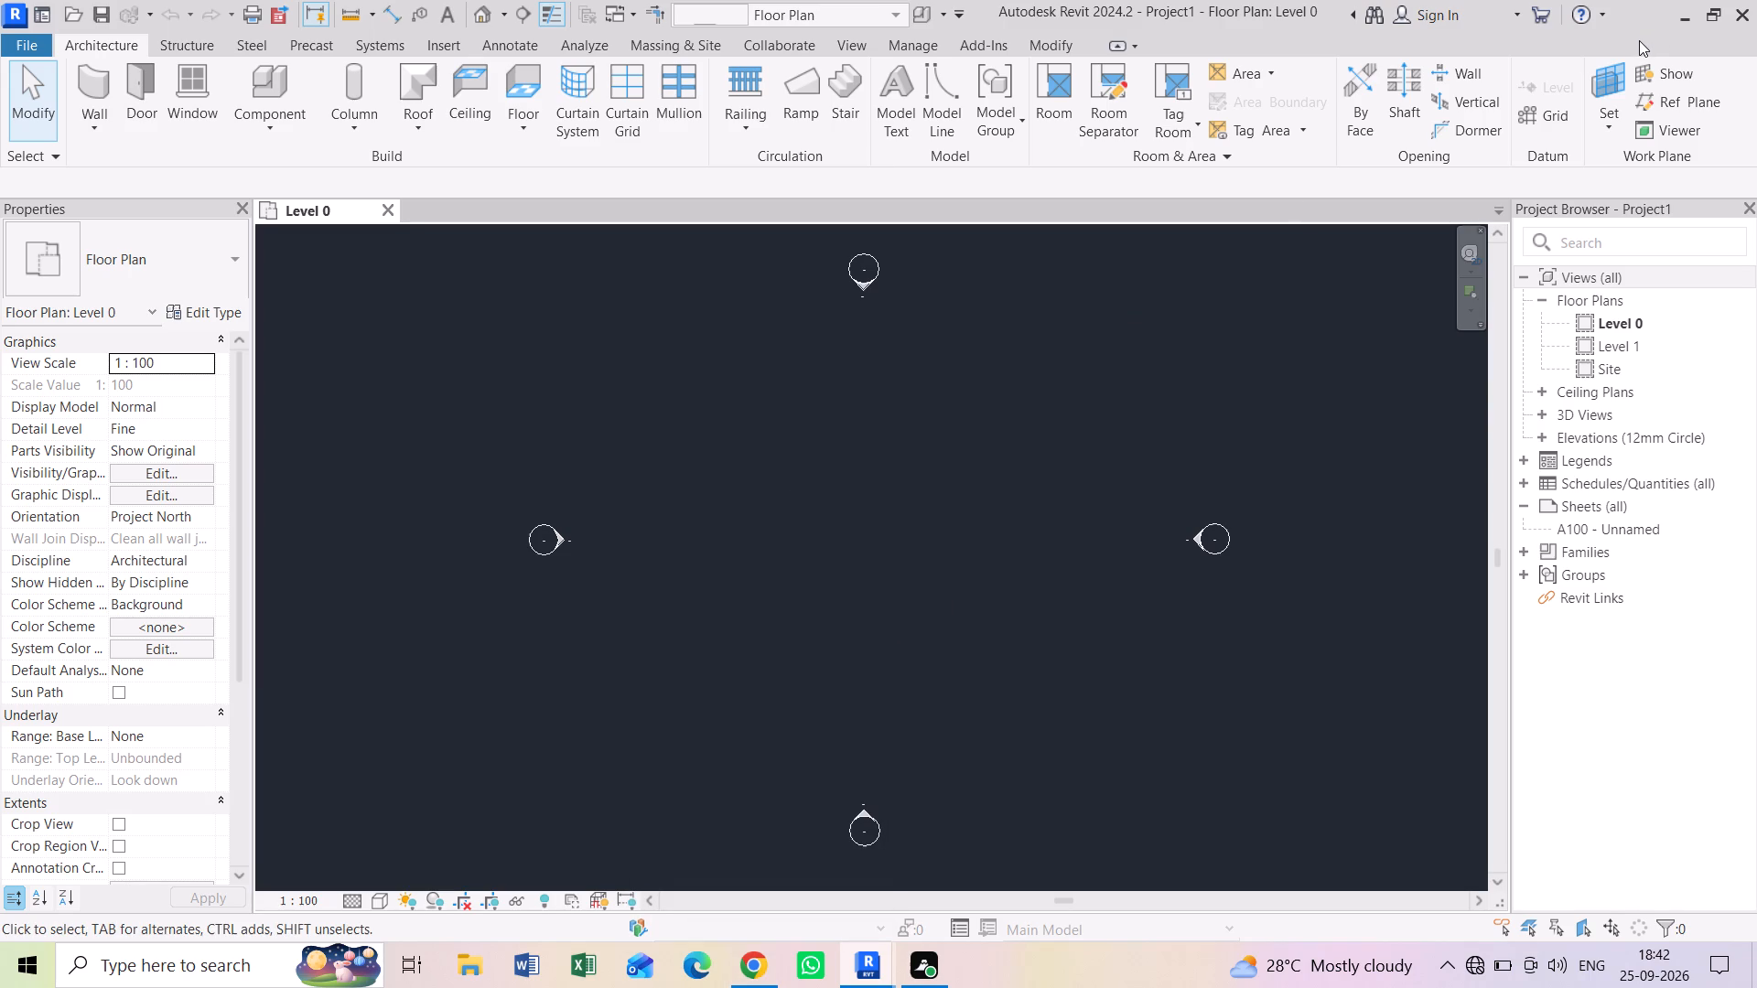
Set the project's length units to feet and fractional inches, with zero feet suppressed.
{"action": "middle_click_drag", "start_coordinate": [730, 491], "coordinate": [684, 498]}
{"action": "scroll", "coordinate": [720, 471], "scroll_direction": "up", "scroll_amount": 1}
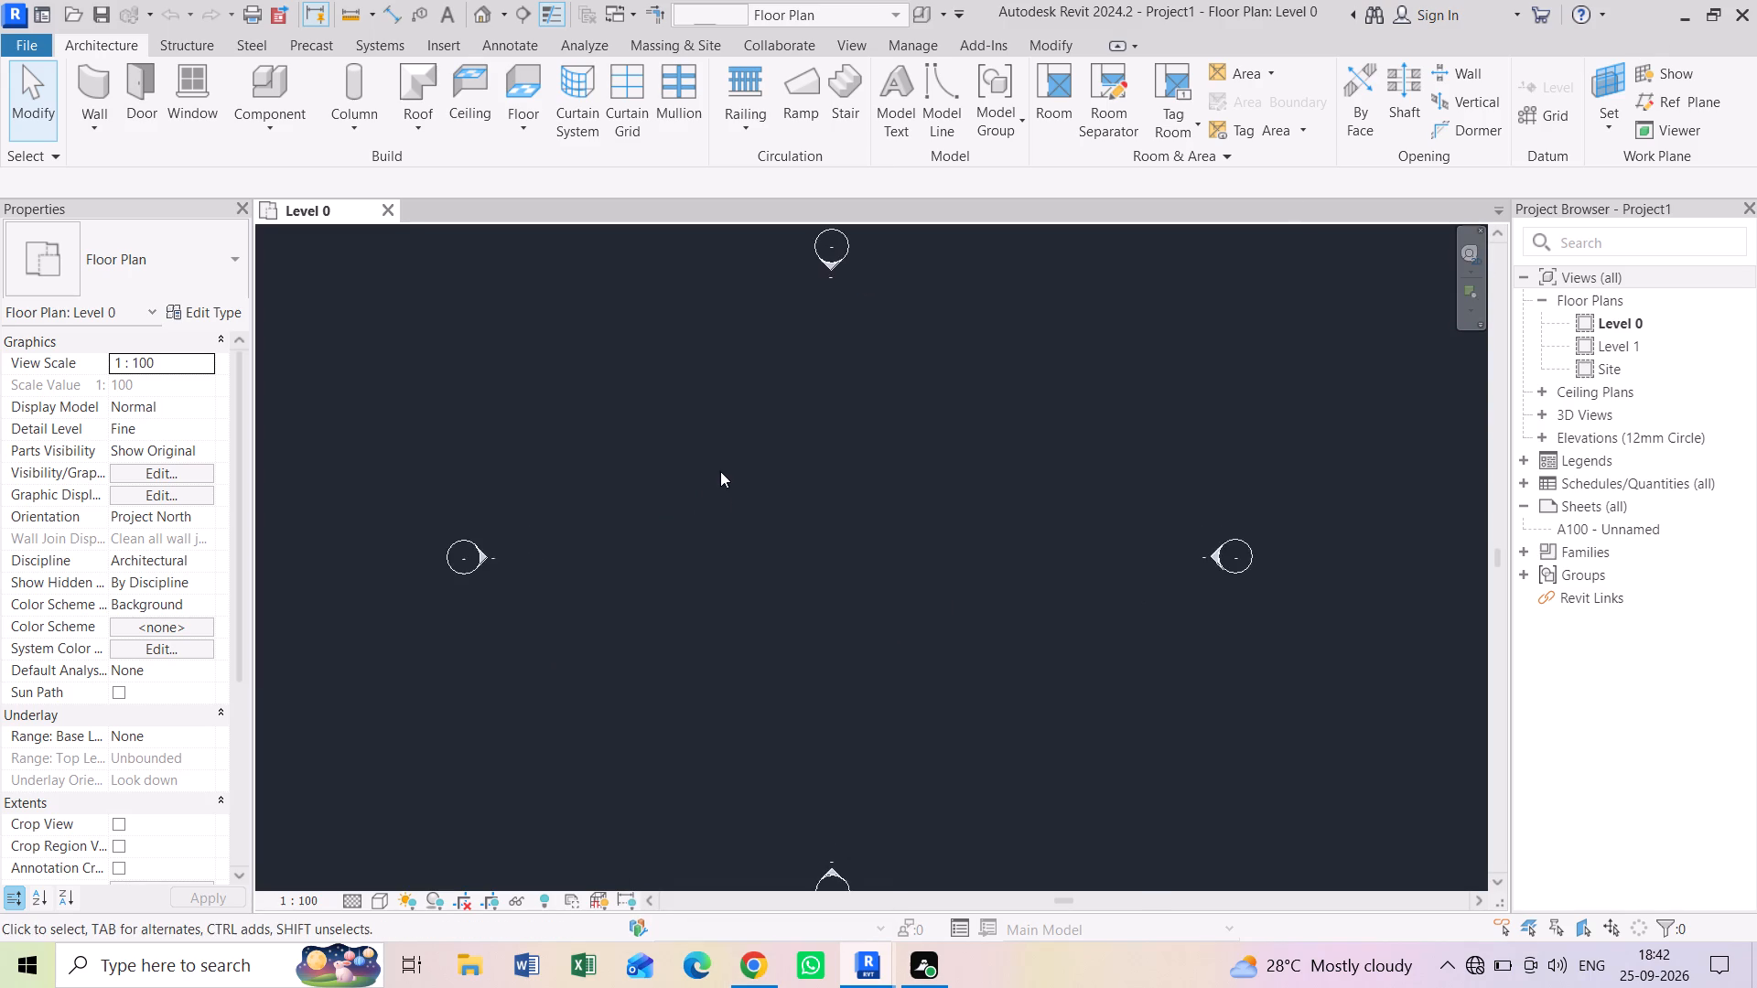
{"action": "scroll", "coordinate": [720, 471], "scroll_direction": "down", "scroll_amount": 1}
{"action": "middle_click", "coordinate": [724, 471]}
{"action": "middle_click_drag", "start_coordinate": [883, 454], "coordinate": [898, 452]}
{"action": "key", "text": "u"}
{"action": "key", "text": "n"}
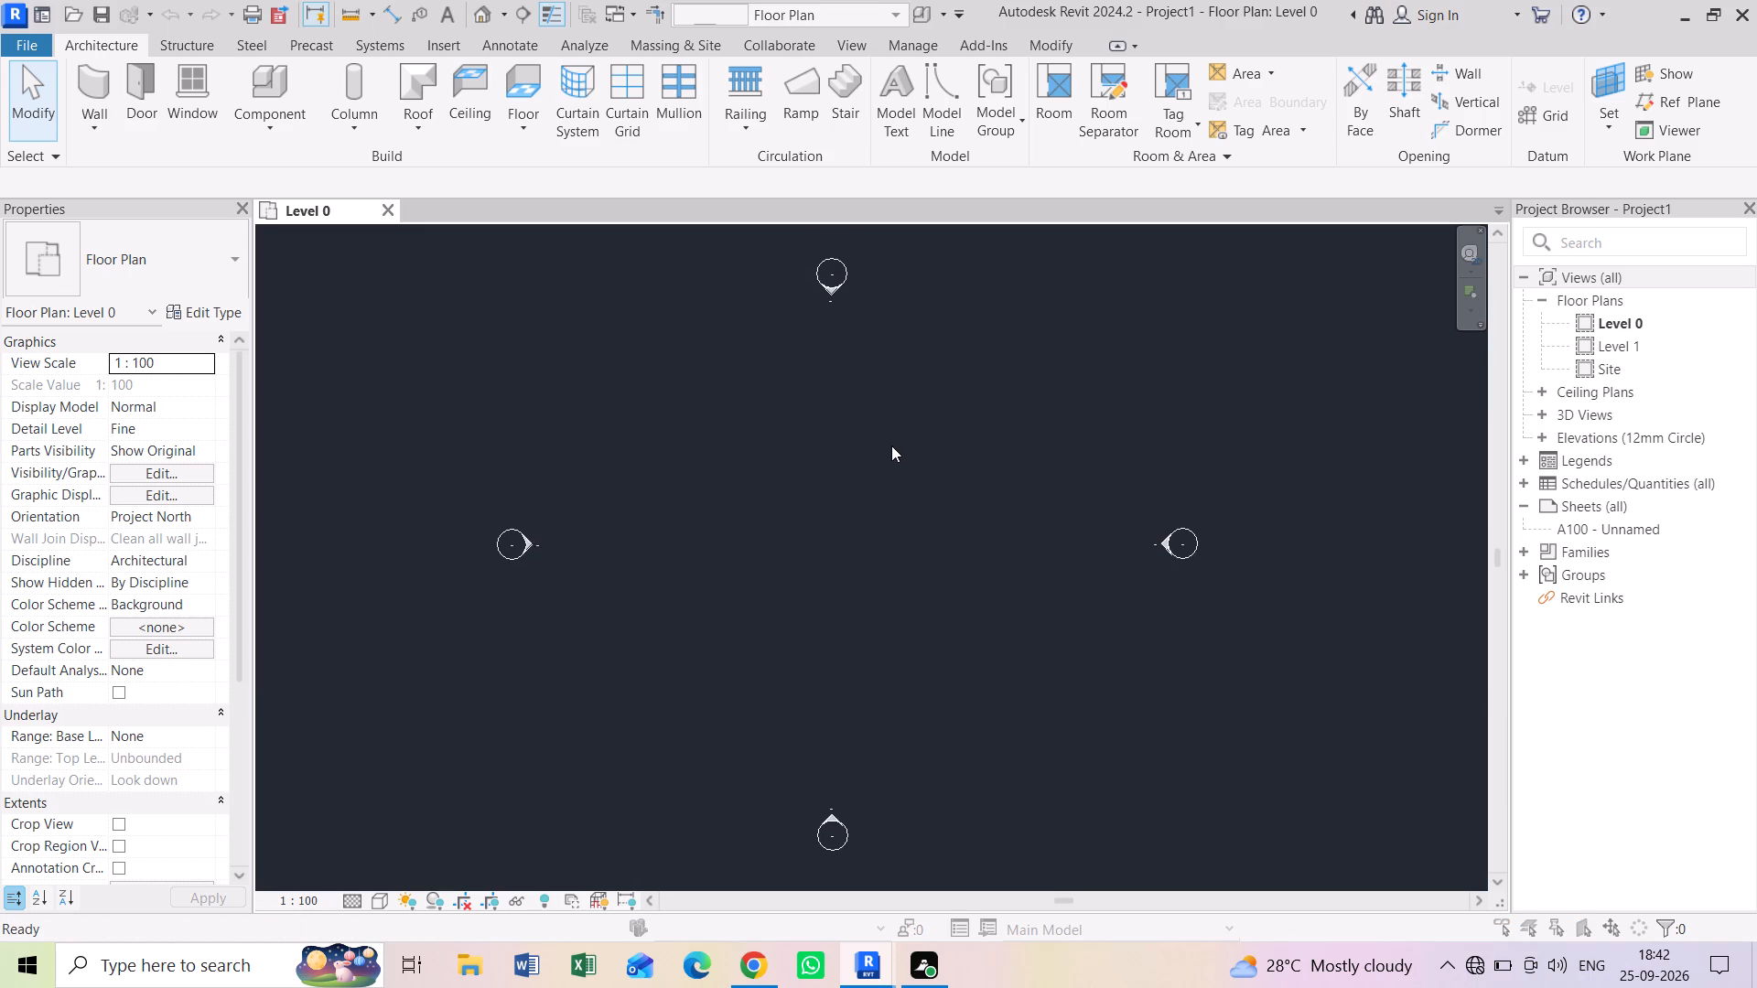
{"action": "left_click", "coordinate": [939, 409]}
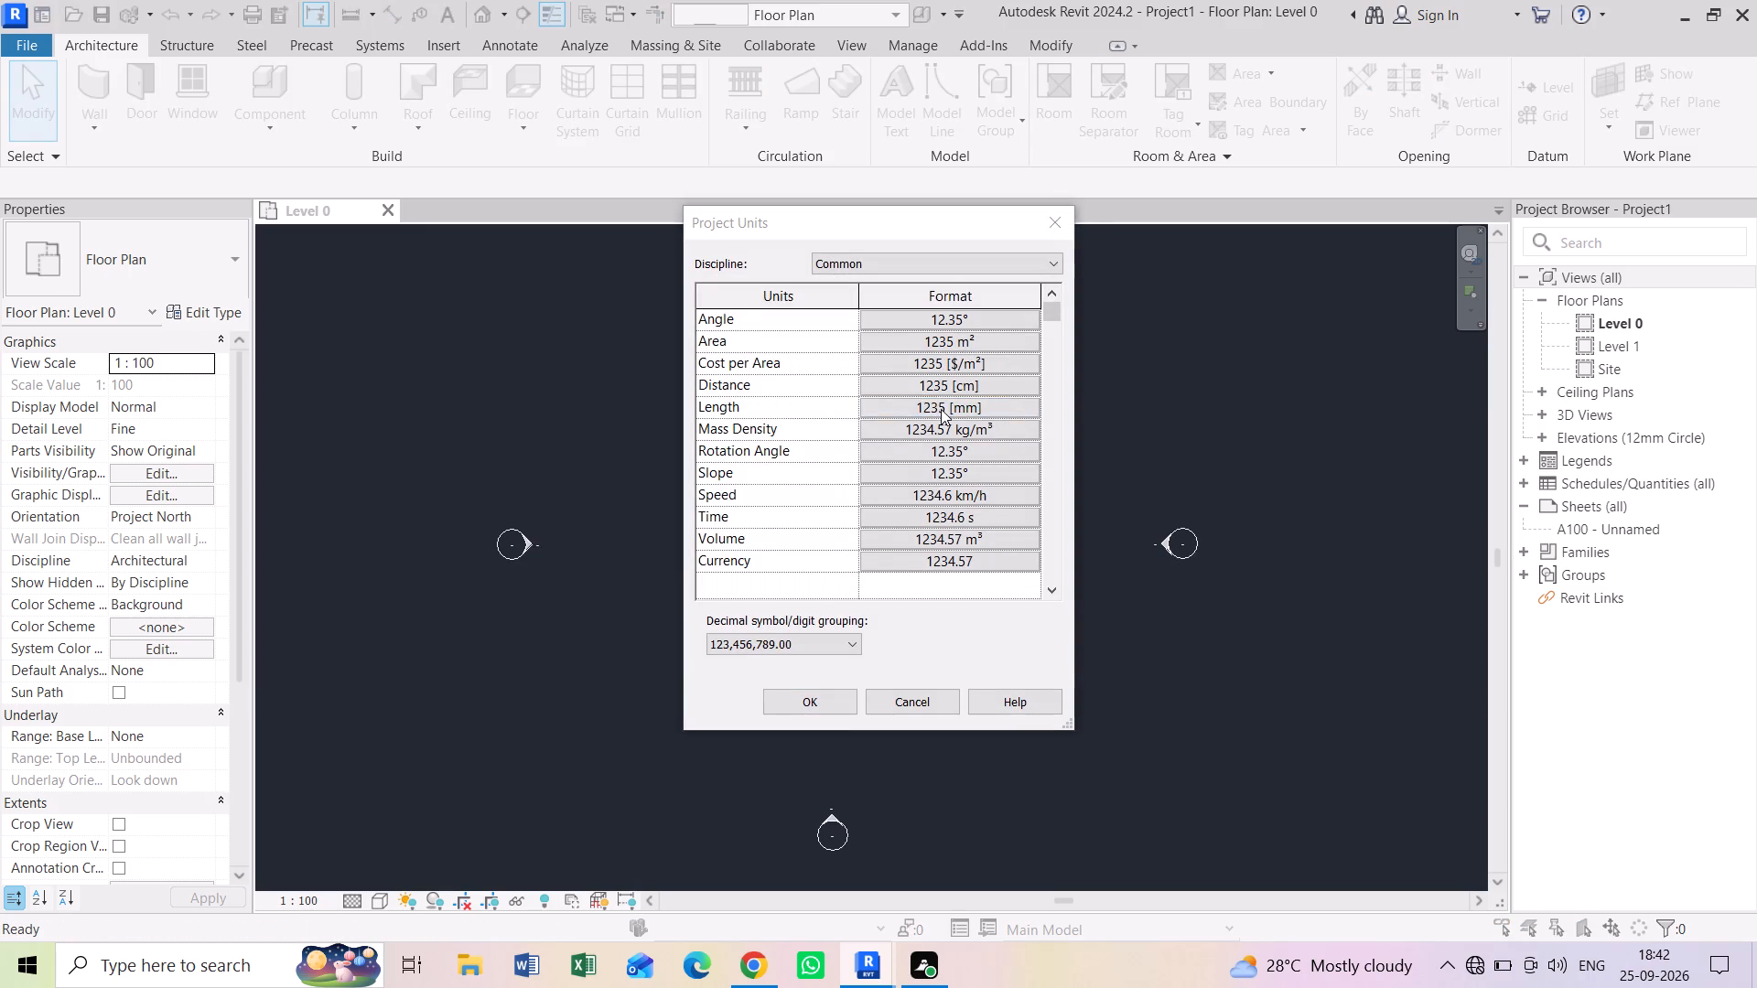
{"action": "left_click", "coordinate": [954, 354]}
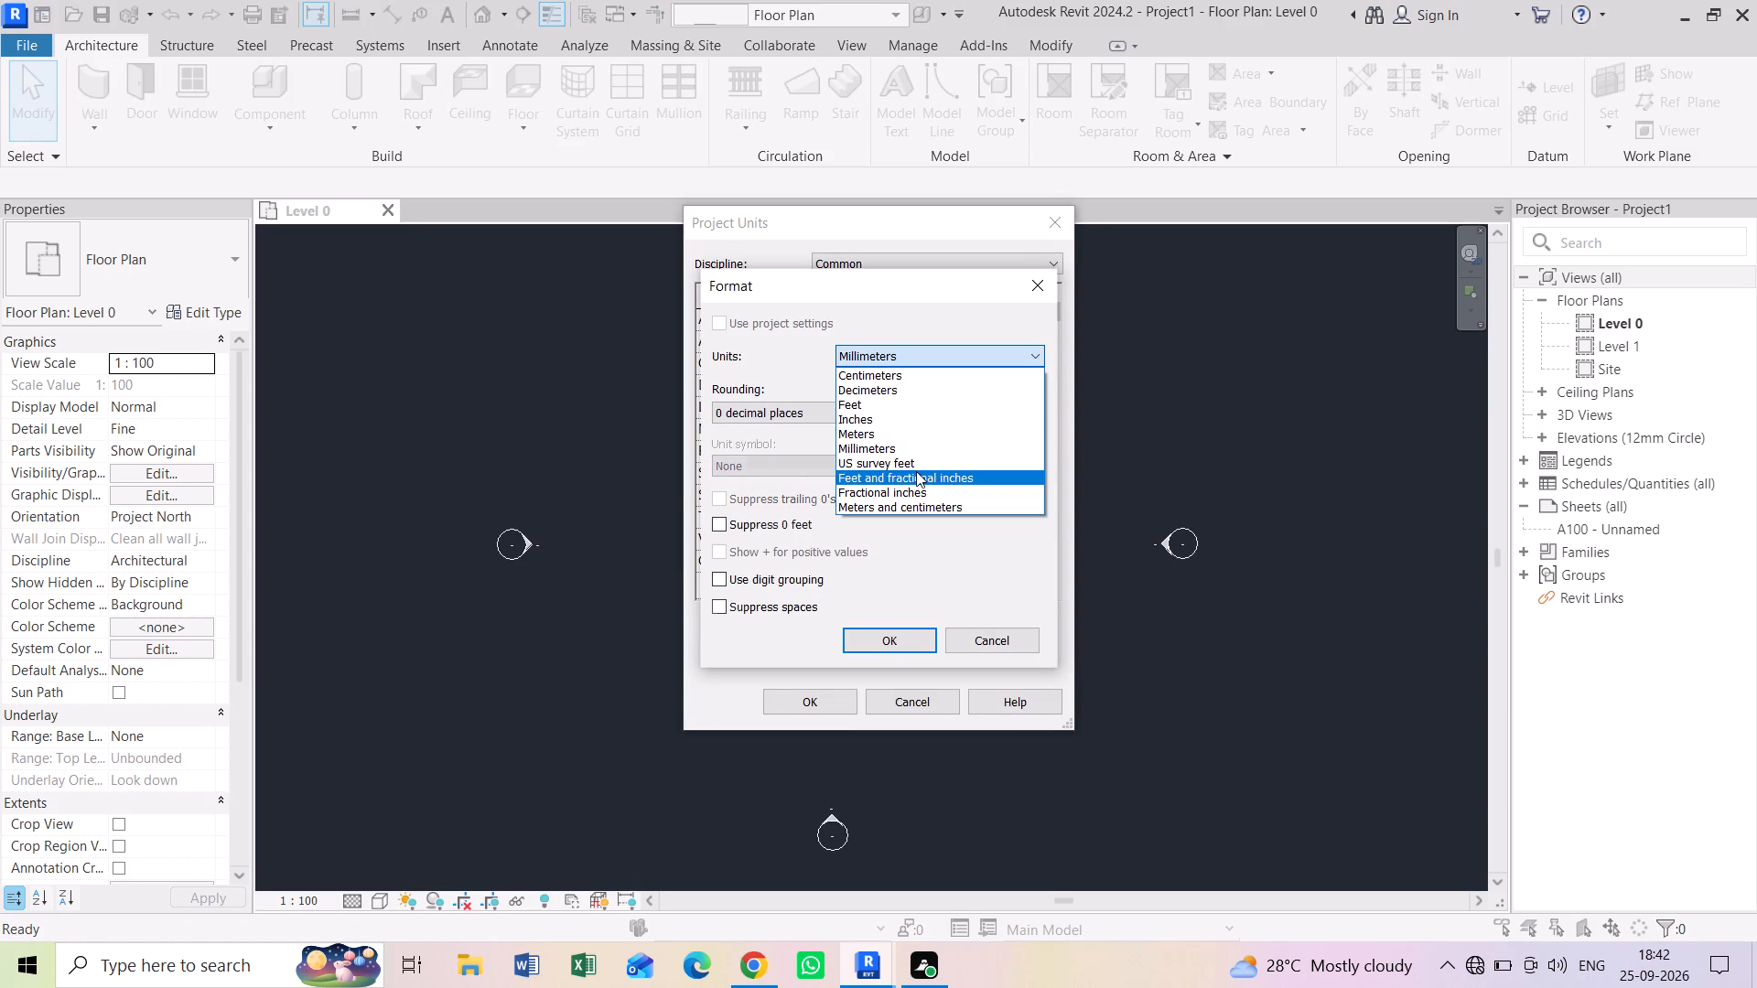
{"action": "left_click", "coordinate": [916, 471]}
{"action": "left_click", "coordinate": [756, 533]}
{"action": "left_click", "coordinate": [739, 524]}
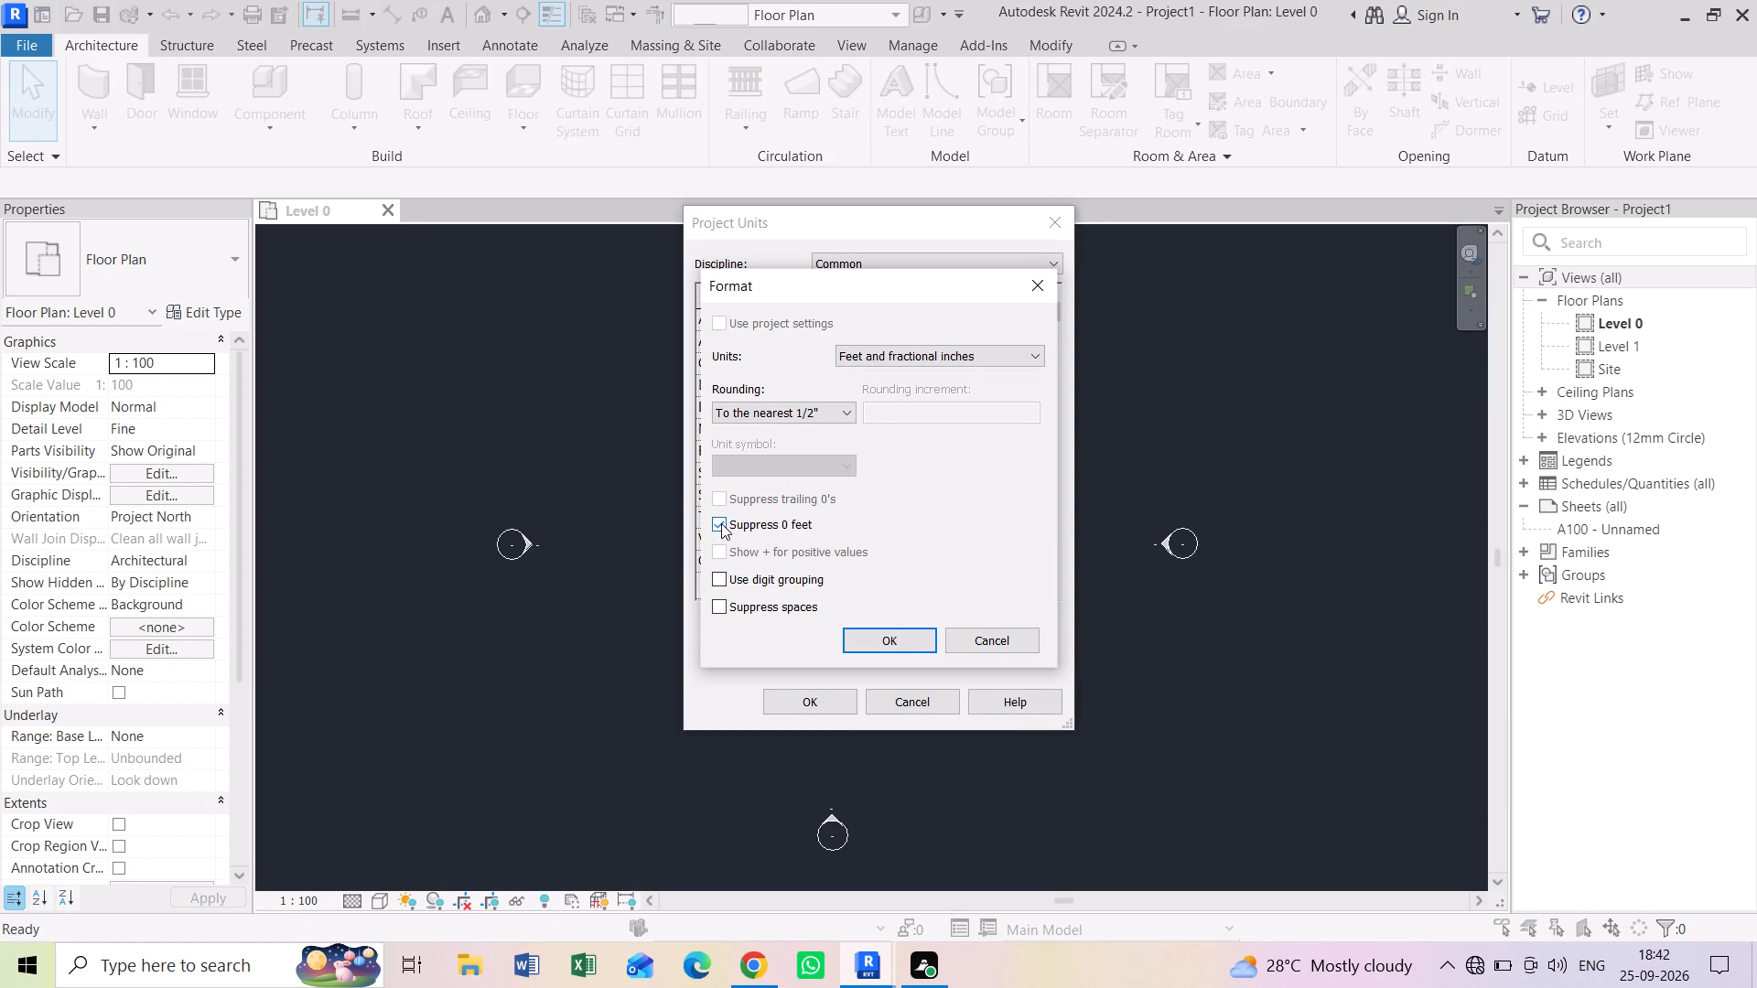
{"action": "left_click", "coordinate": [906, 631]}
{"action": "left_click", "coordinate": [821, 693]}
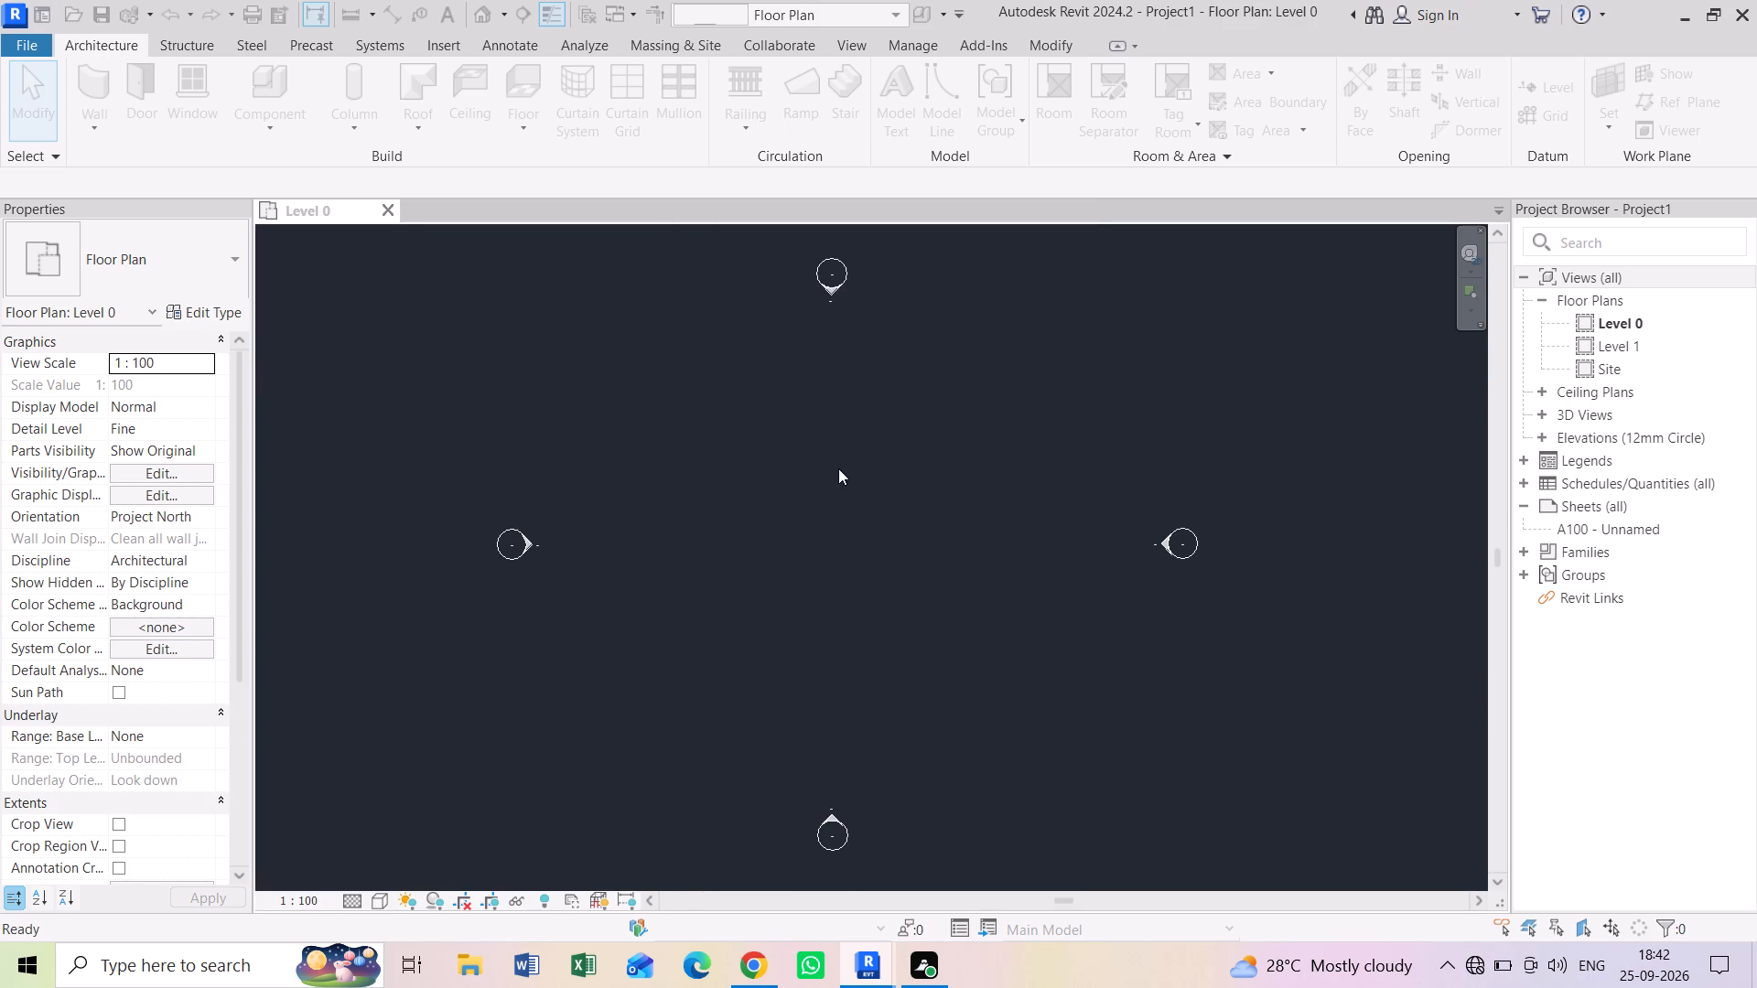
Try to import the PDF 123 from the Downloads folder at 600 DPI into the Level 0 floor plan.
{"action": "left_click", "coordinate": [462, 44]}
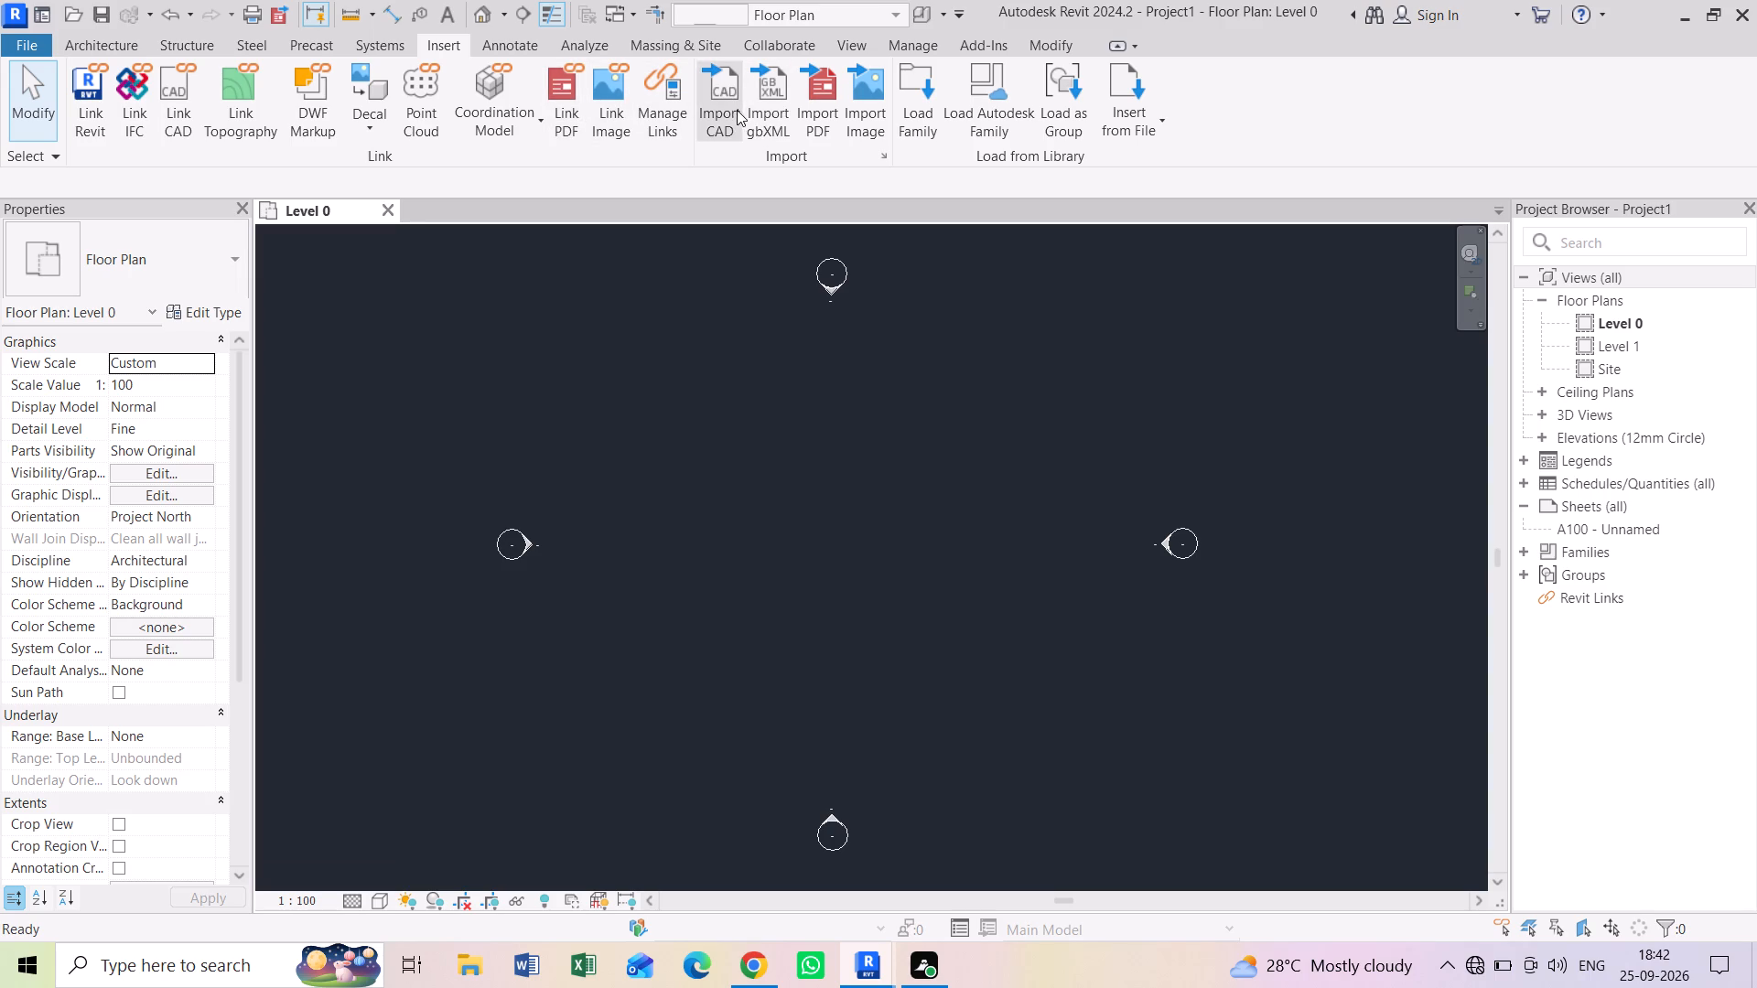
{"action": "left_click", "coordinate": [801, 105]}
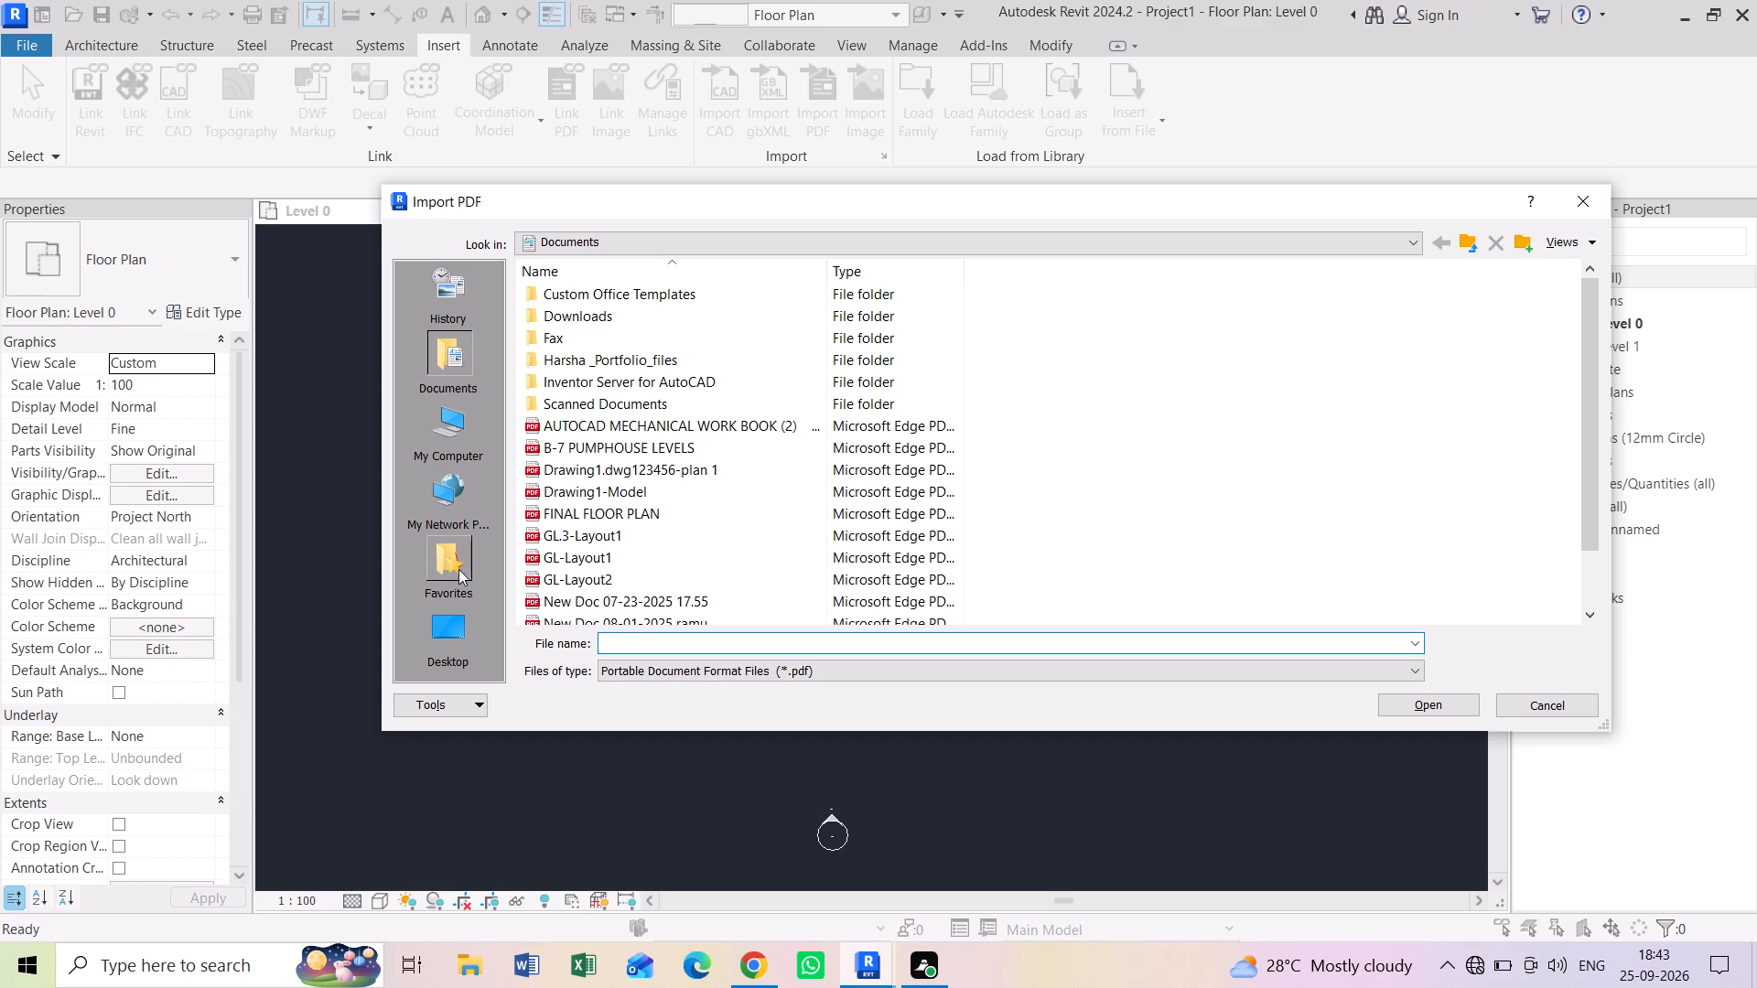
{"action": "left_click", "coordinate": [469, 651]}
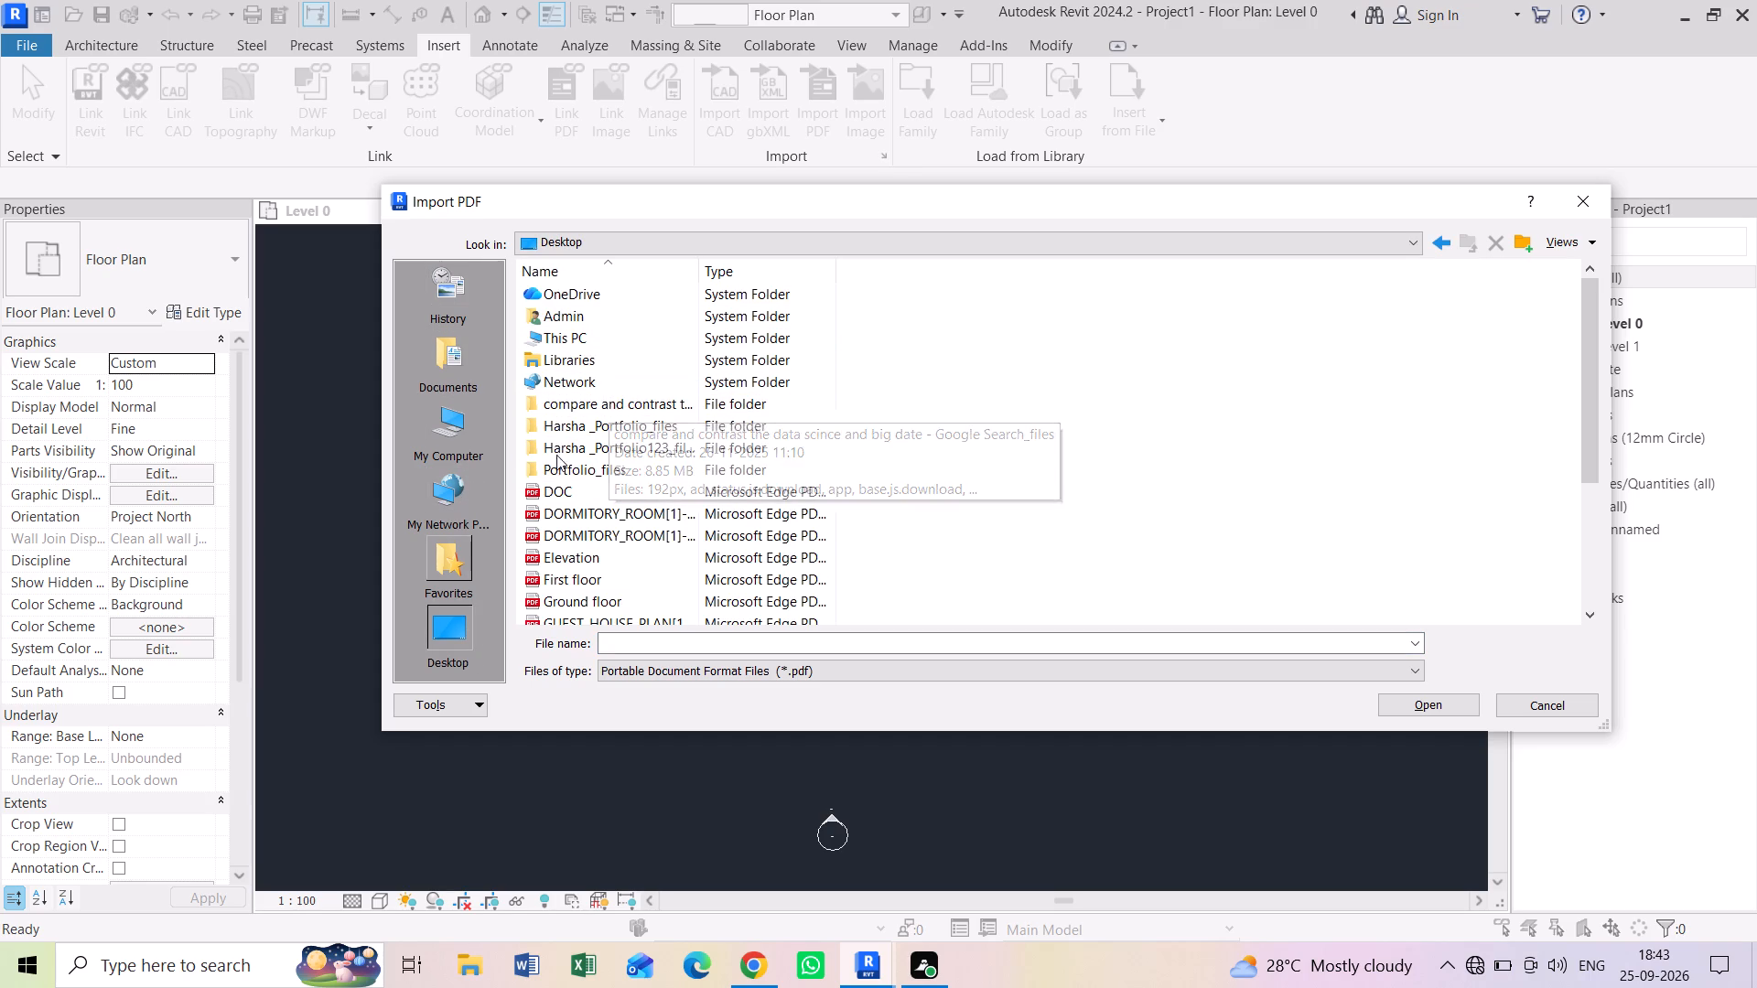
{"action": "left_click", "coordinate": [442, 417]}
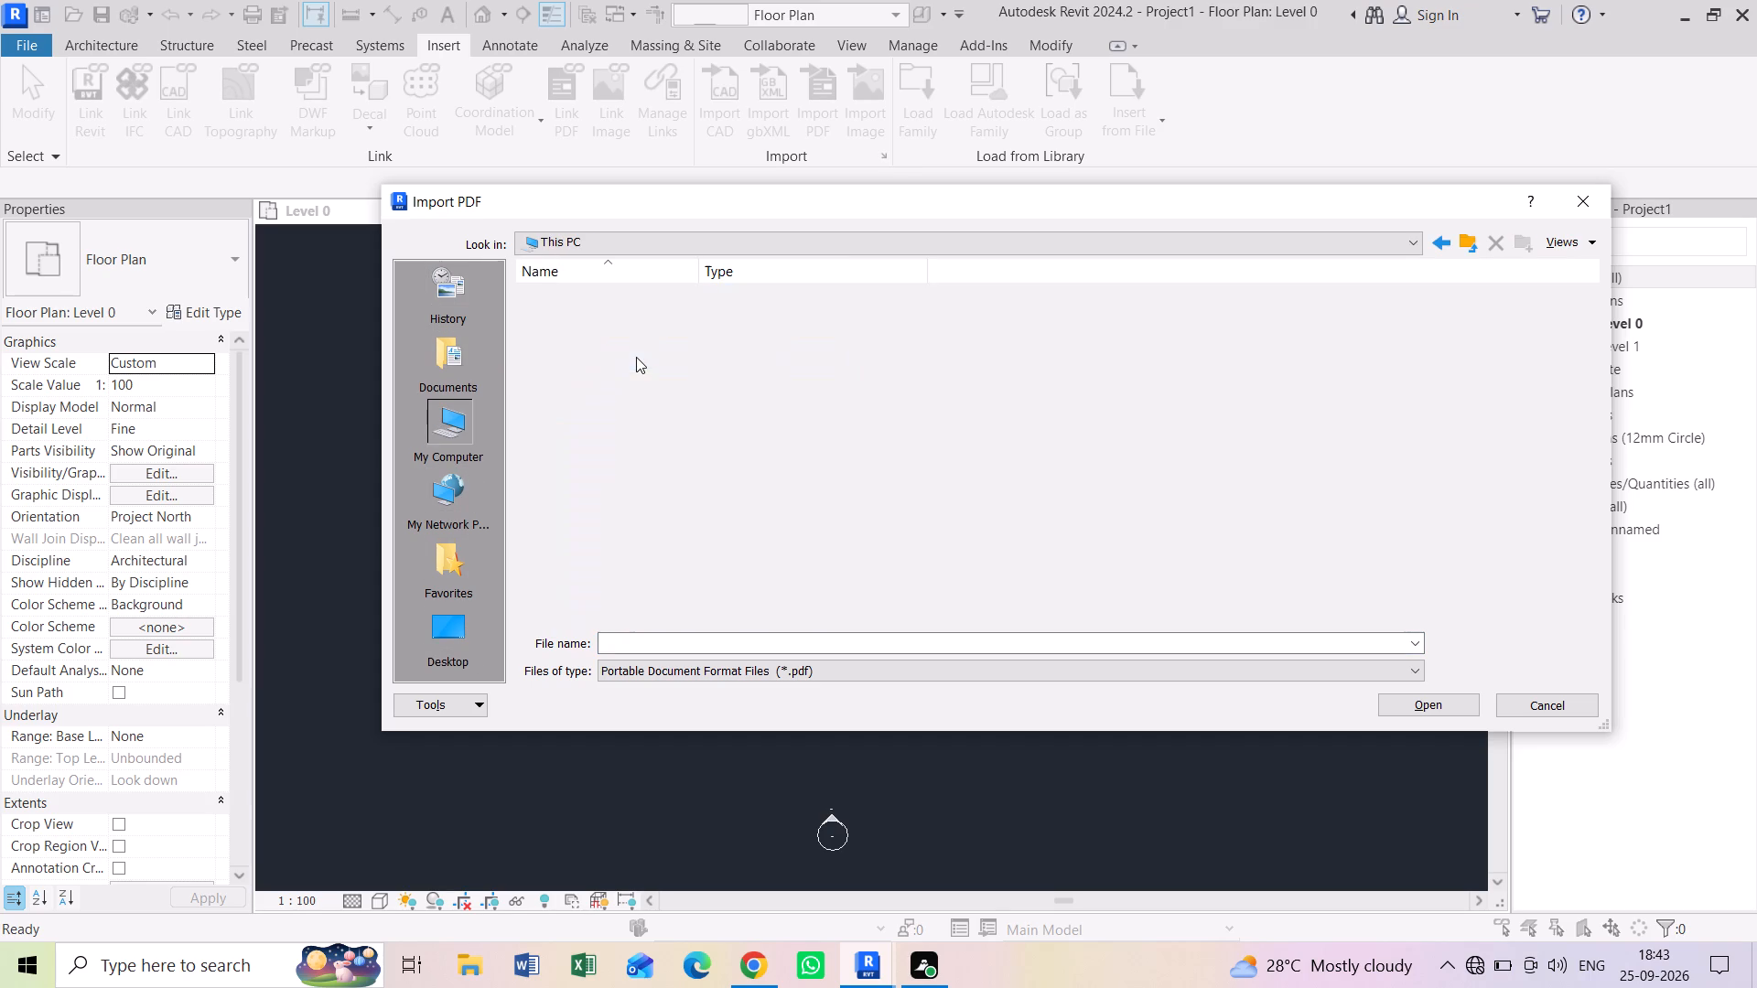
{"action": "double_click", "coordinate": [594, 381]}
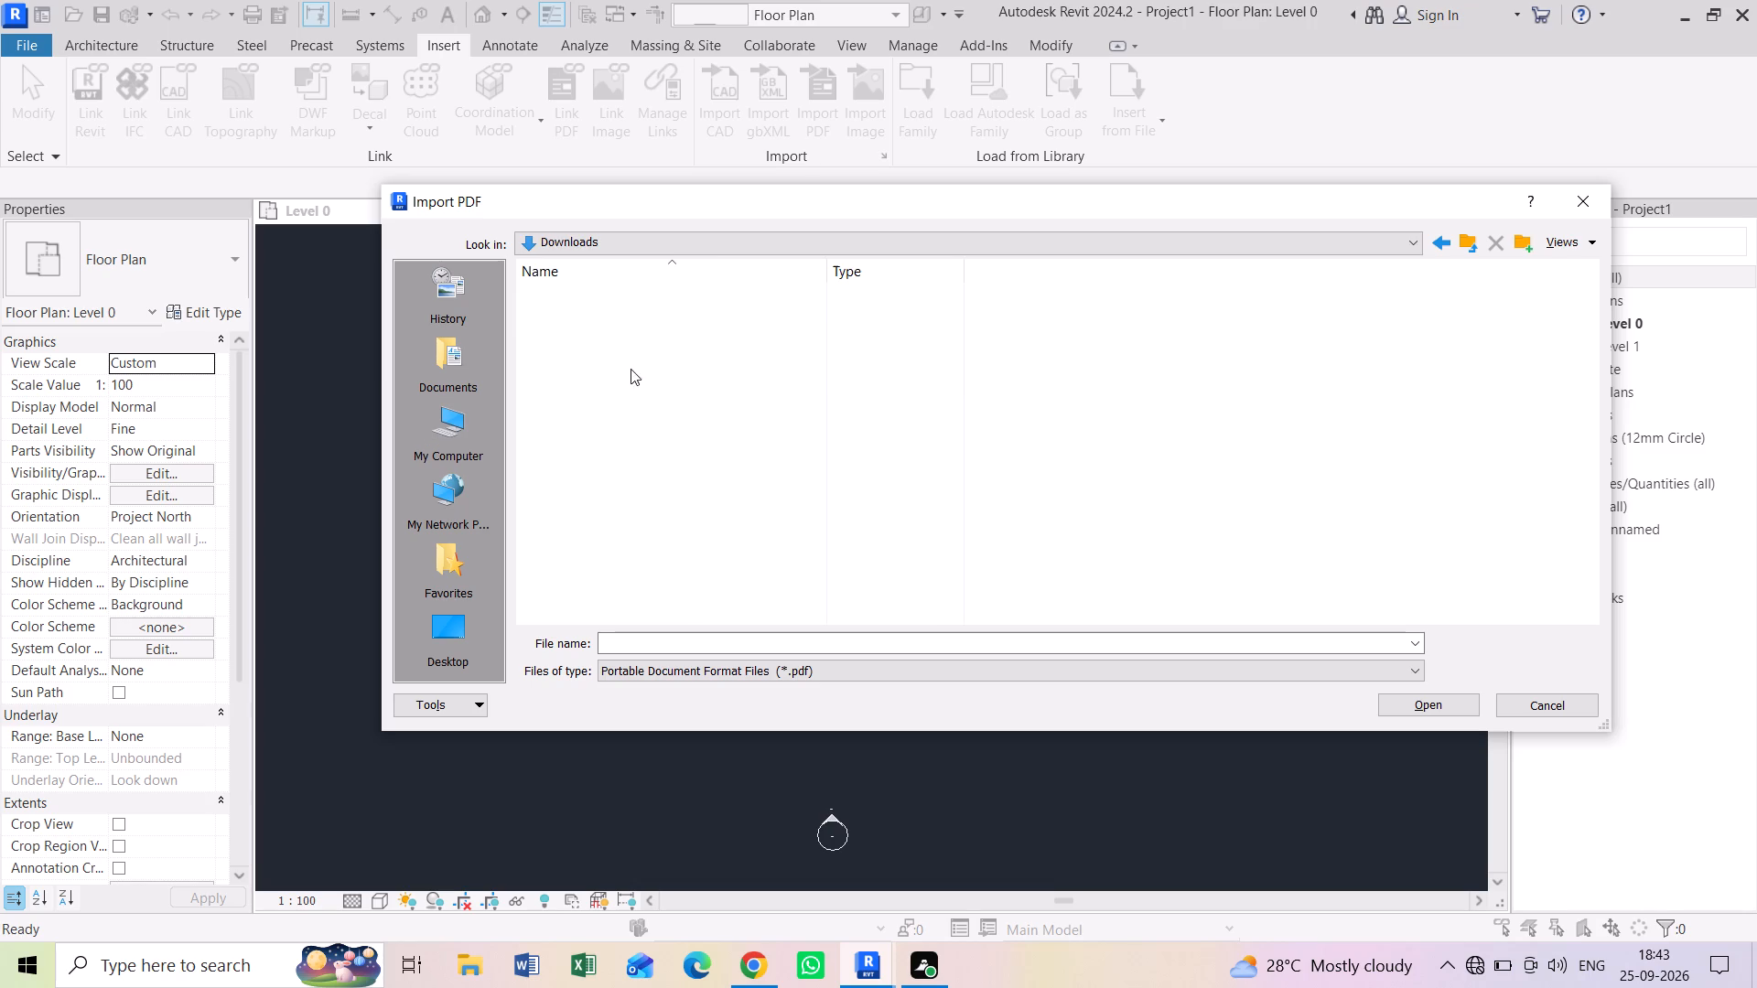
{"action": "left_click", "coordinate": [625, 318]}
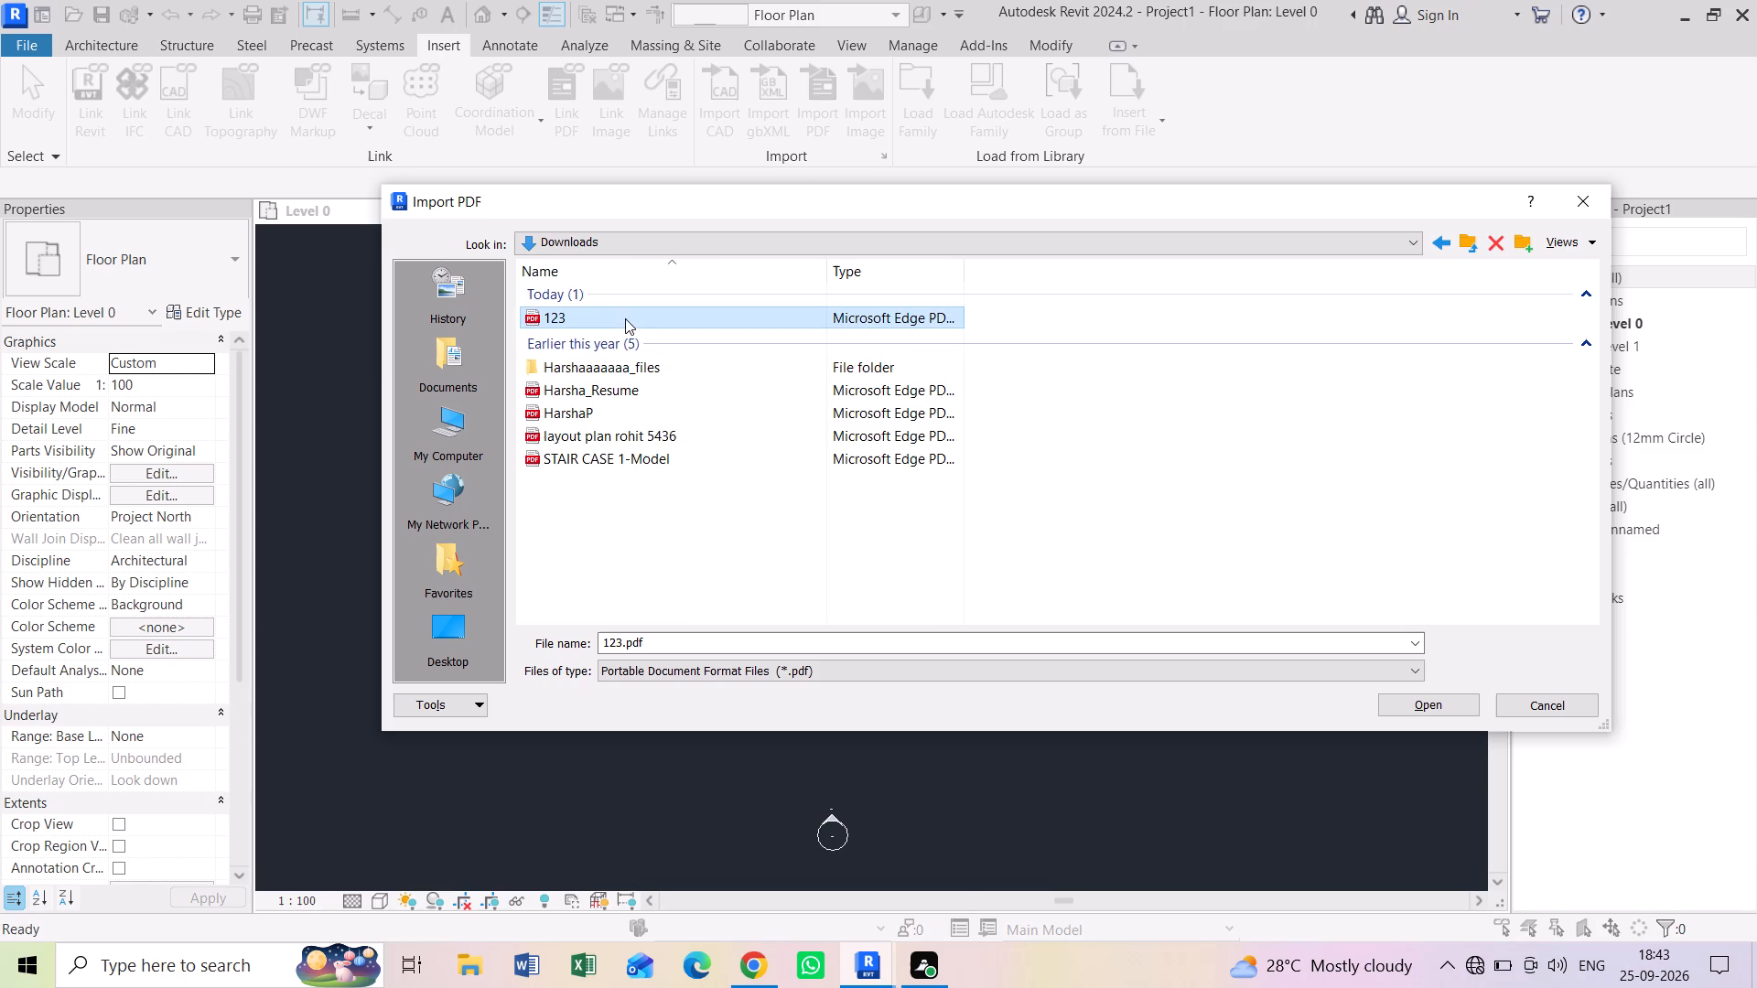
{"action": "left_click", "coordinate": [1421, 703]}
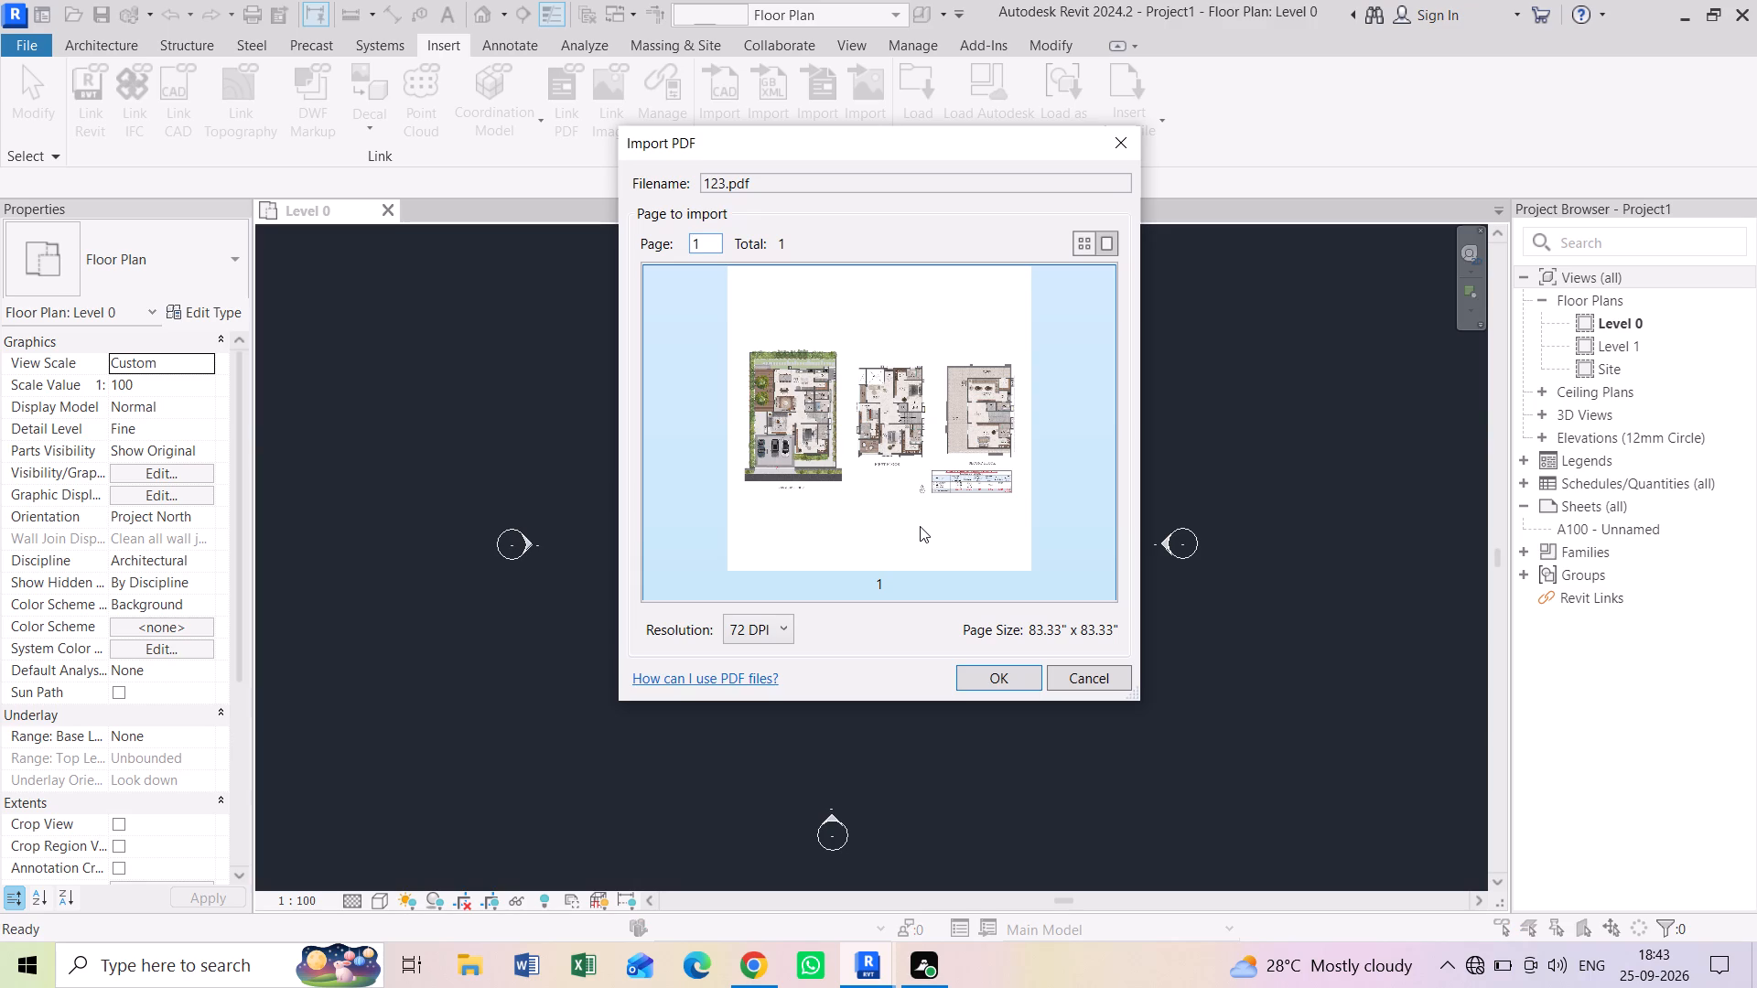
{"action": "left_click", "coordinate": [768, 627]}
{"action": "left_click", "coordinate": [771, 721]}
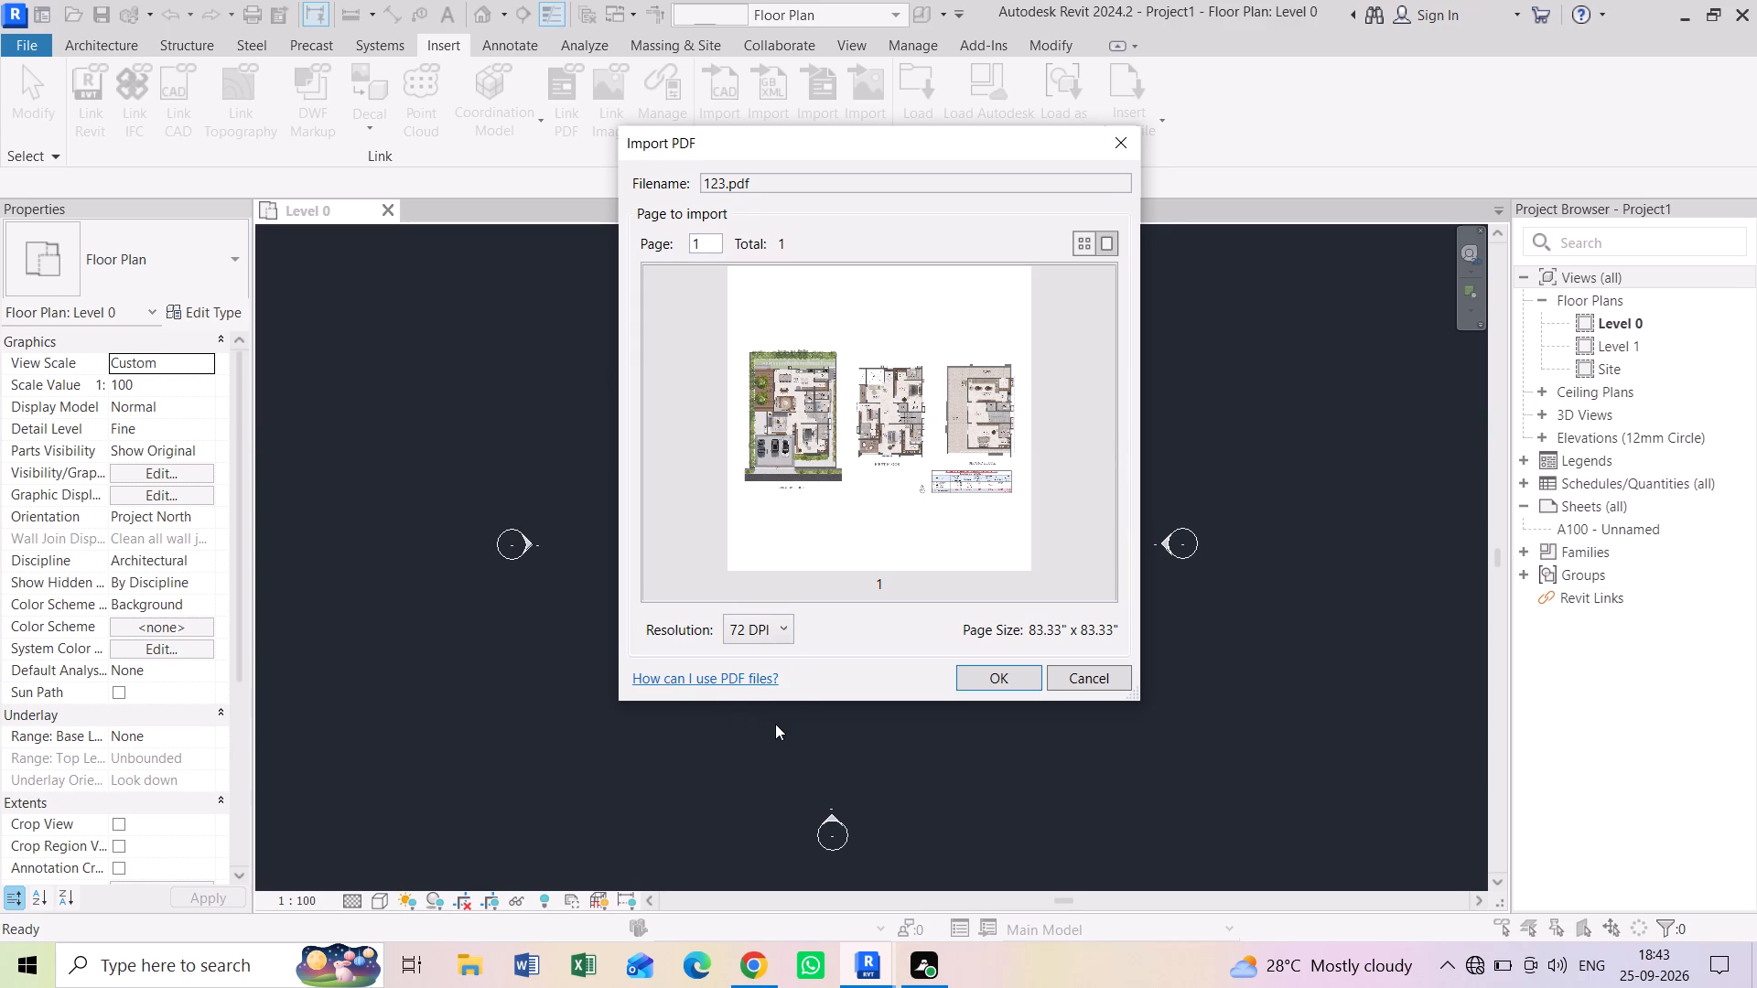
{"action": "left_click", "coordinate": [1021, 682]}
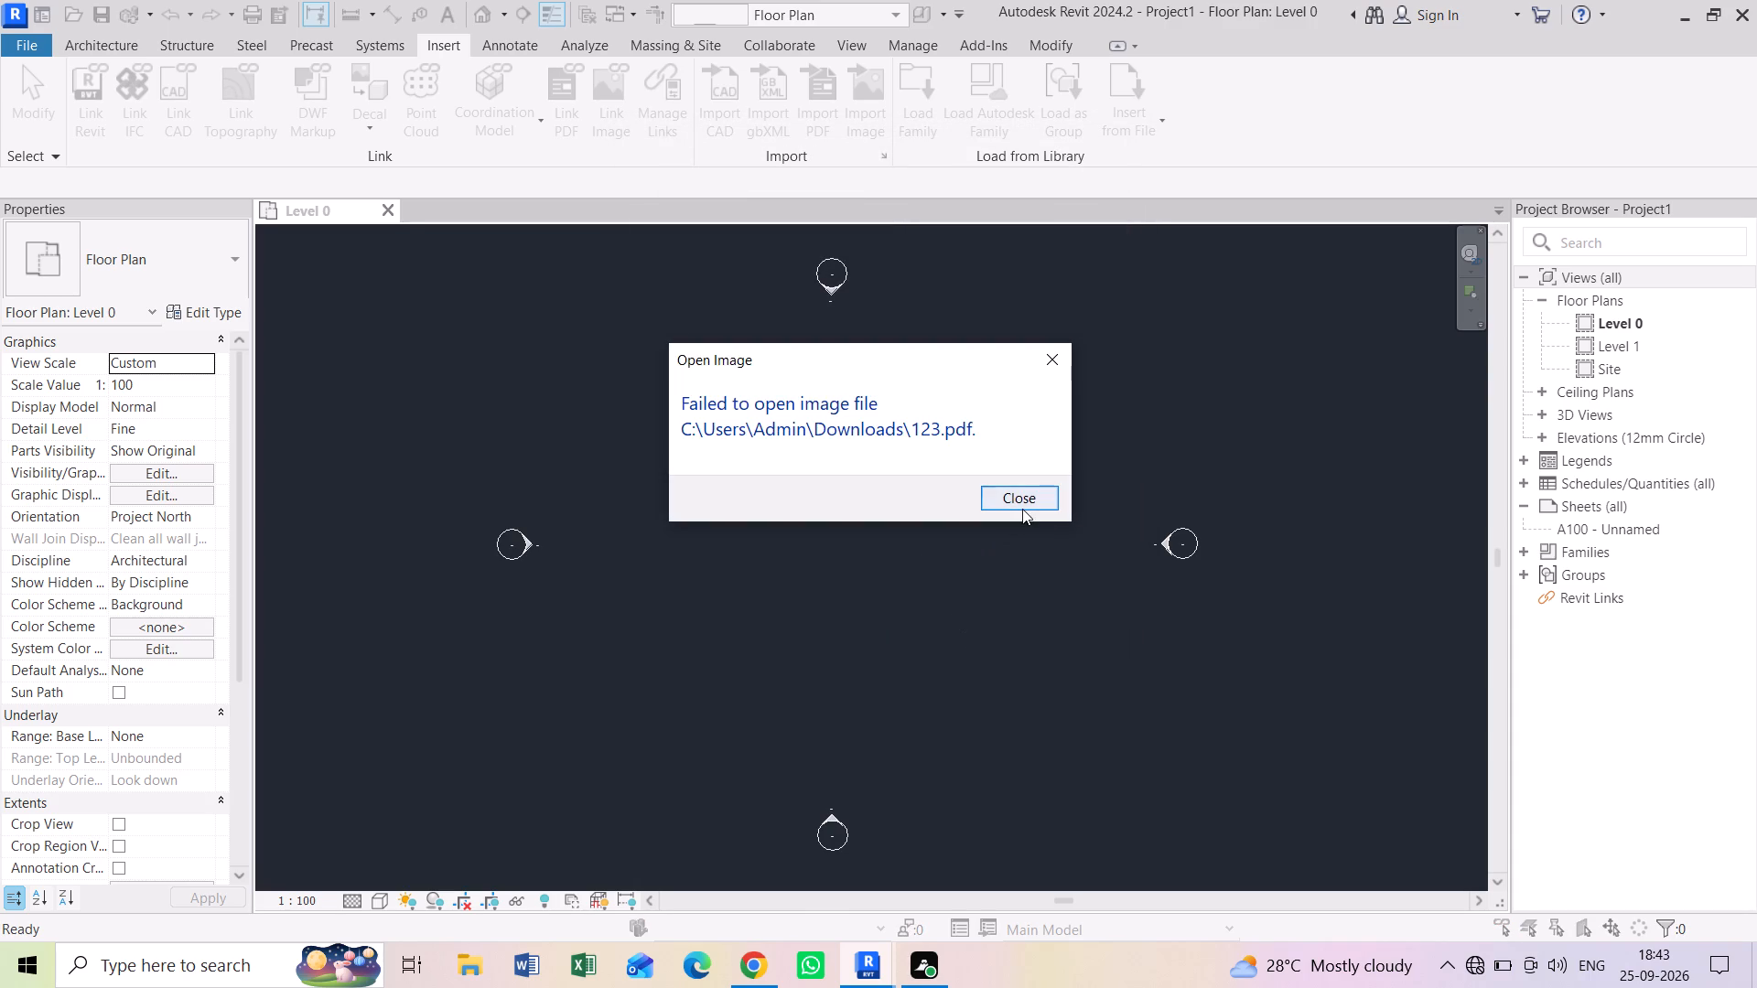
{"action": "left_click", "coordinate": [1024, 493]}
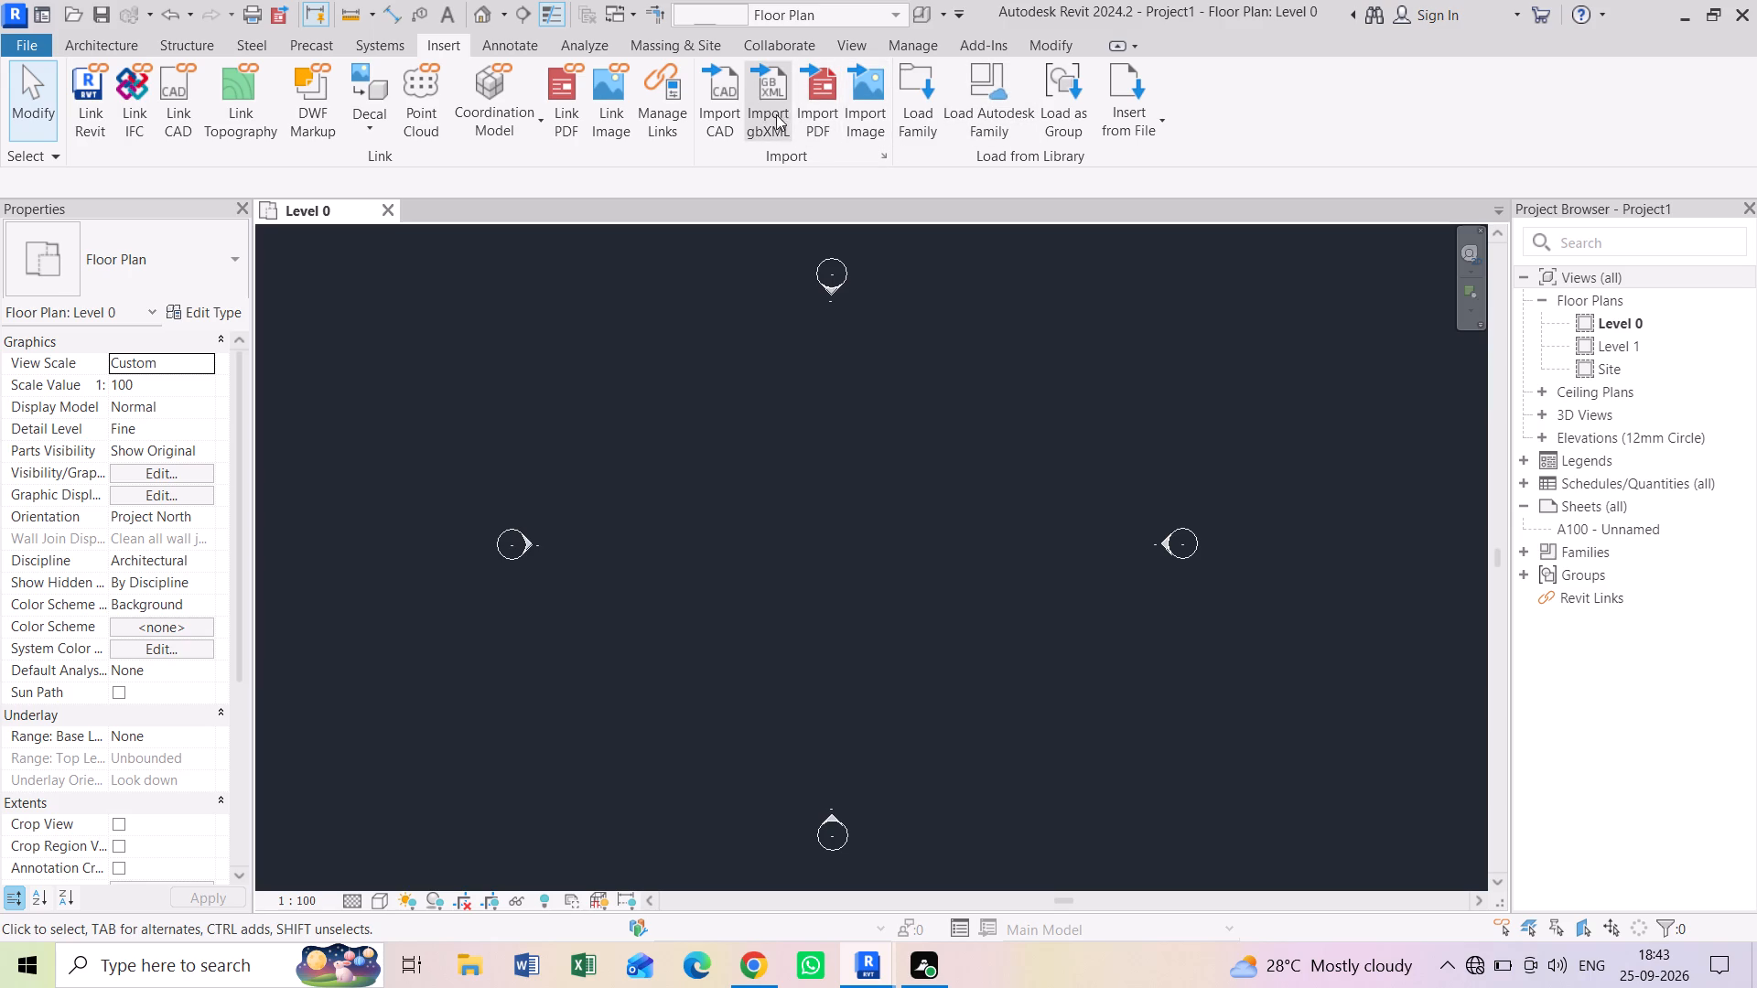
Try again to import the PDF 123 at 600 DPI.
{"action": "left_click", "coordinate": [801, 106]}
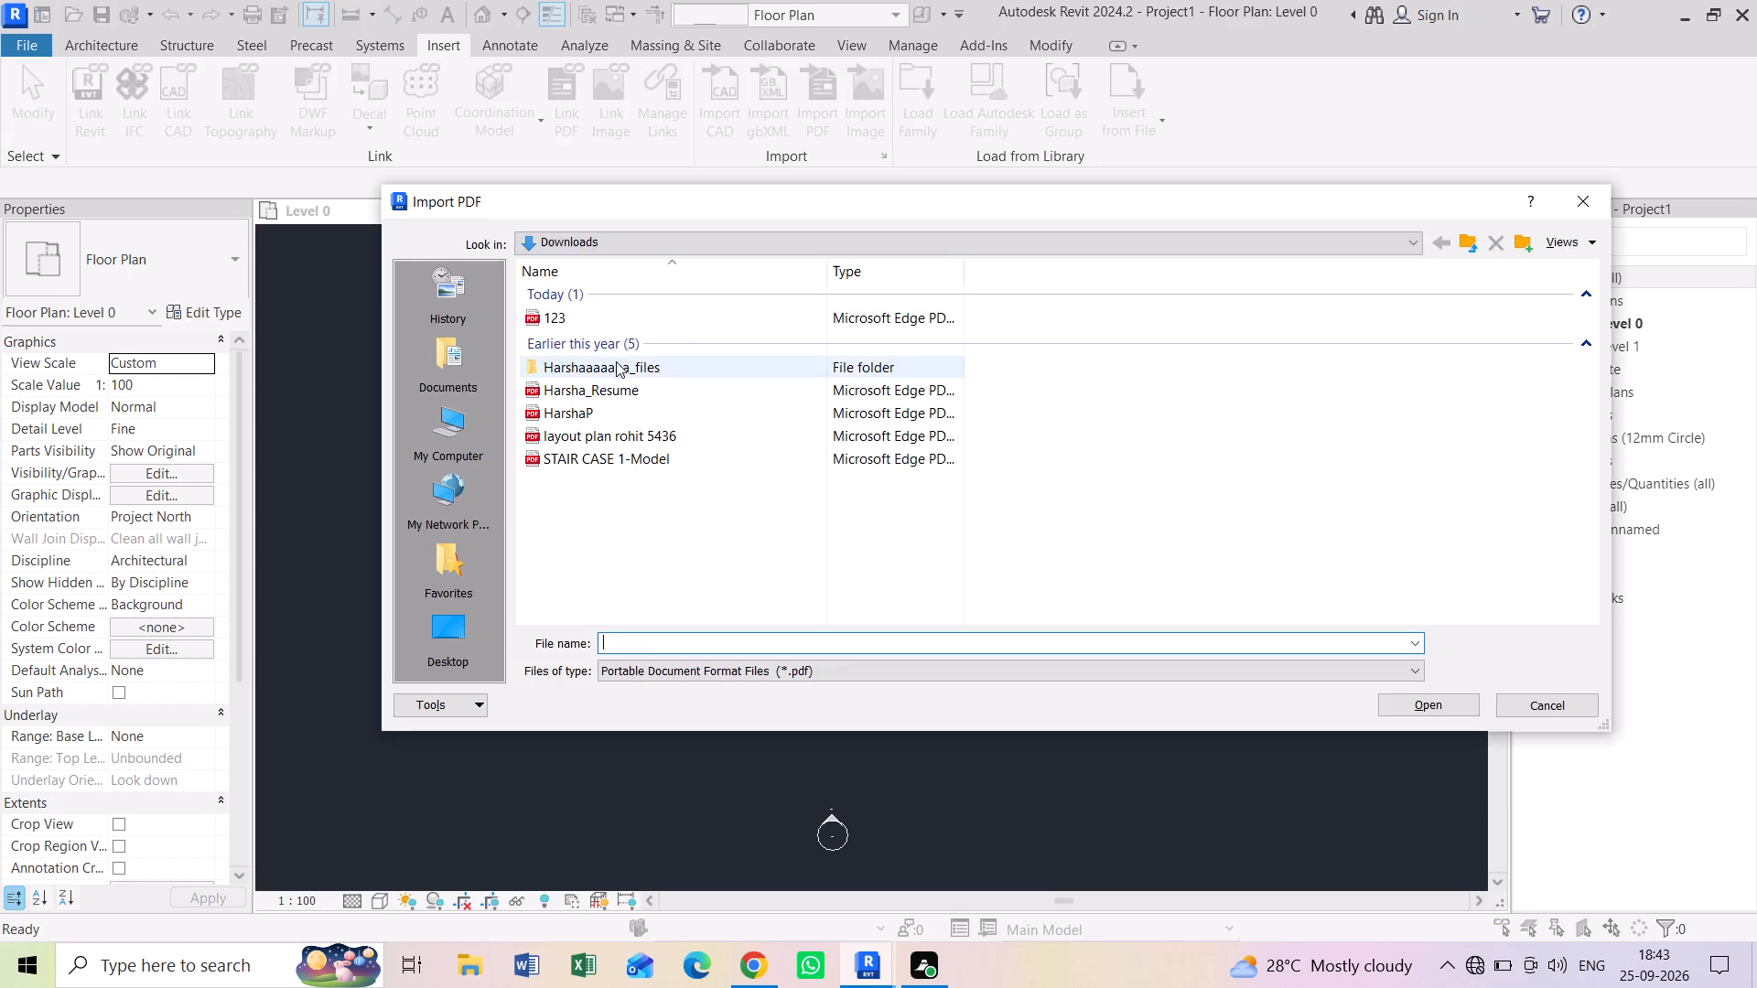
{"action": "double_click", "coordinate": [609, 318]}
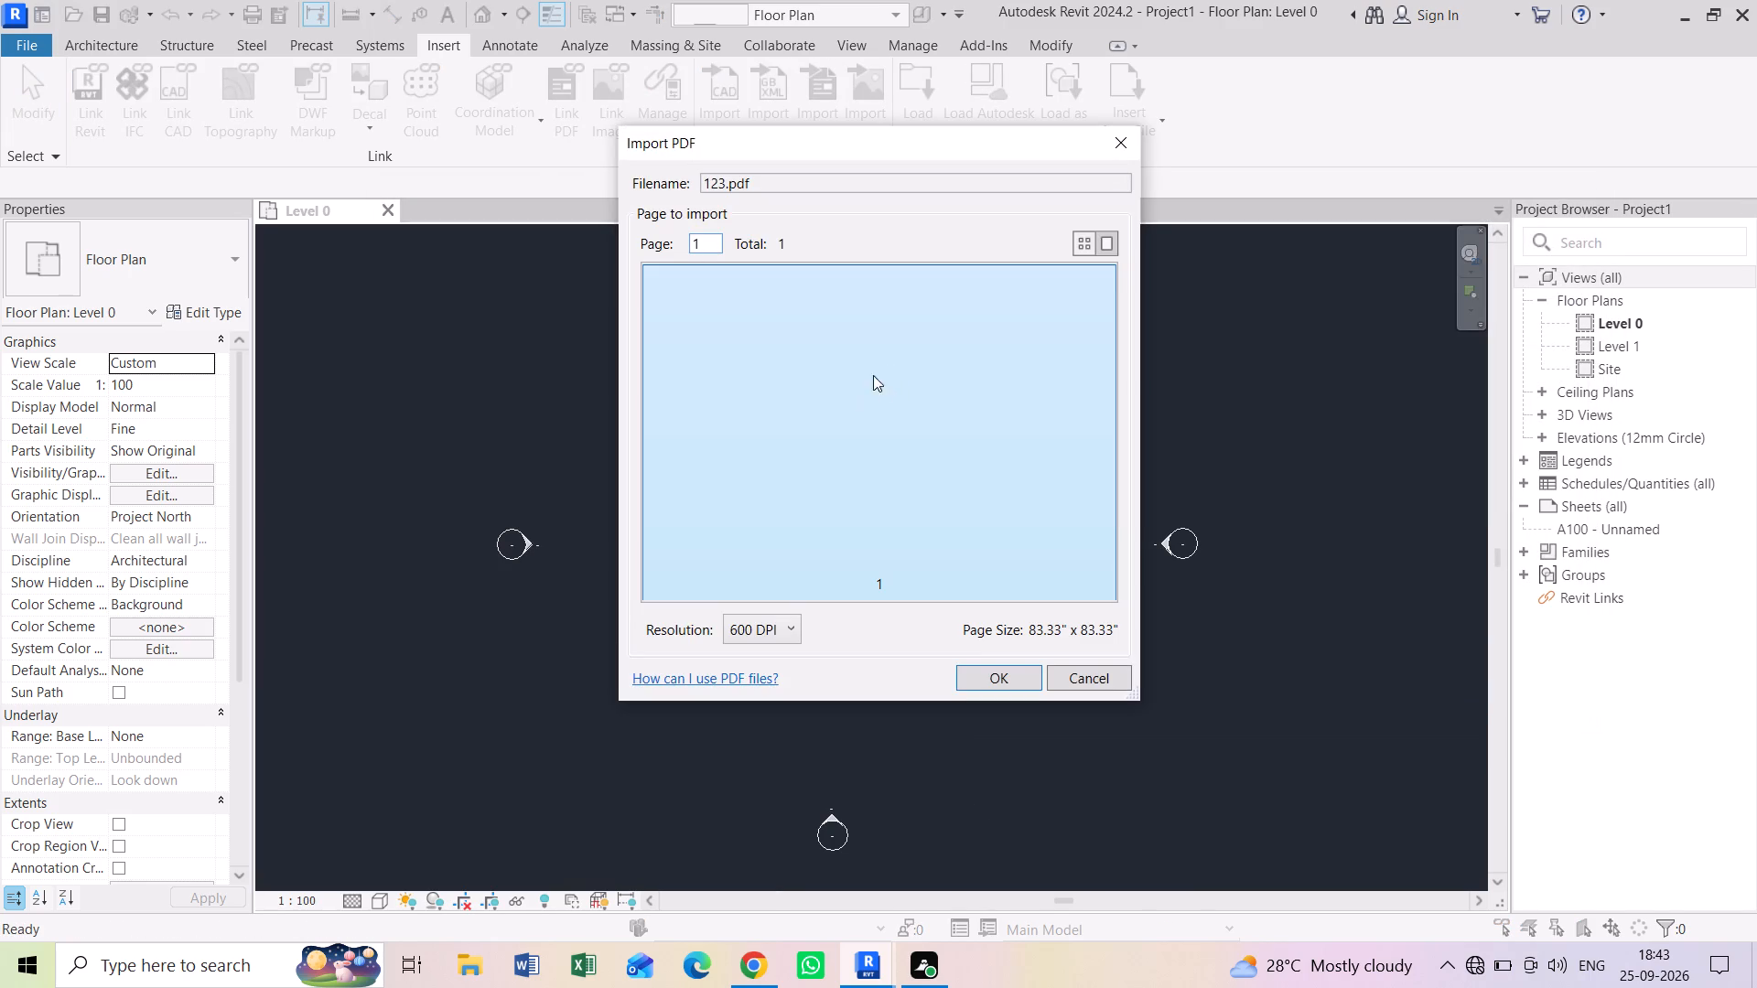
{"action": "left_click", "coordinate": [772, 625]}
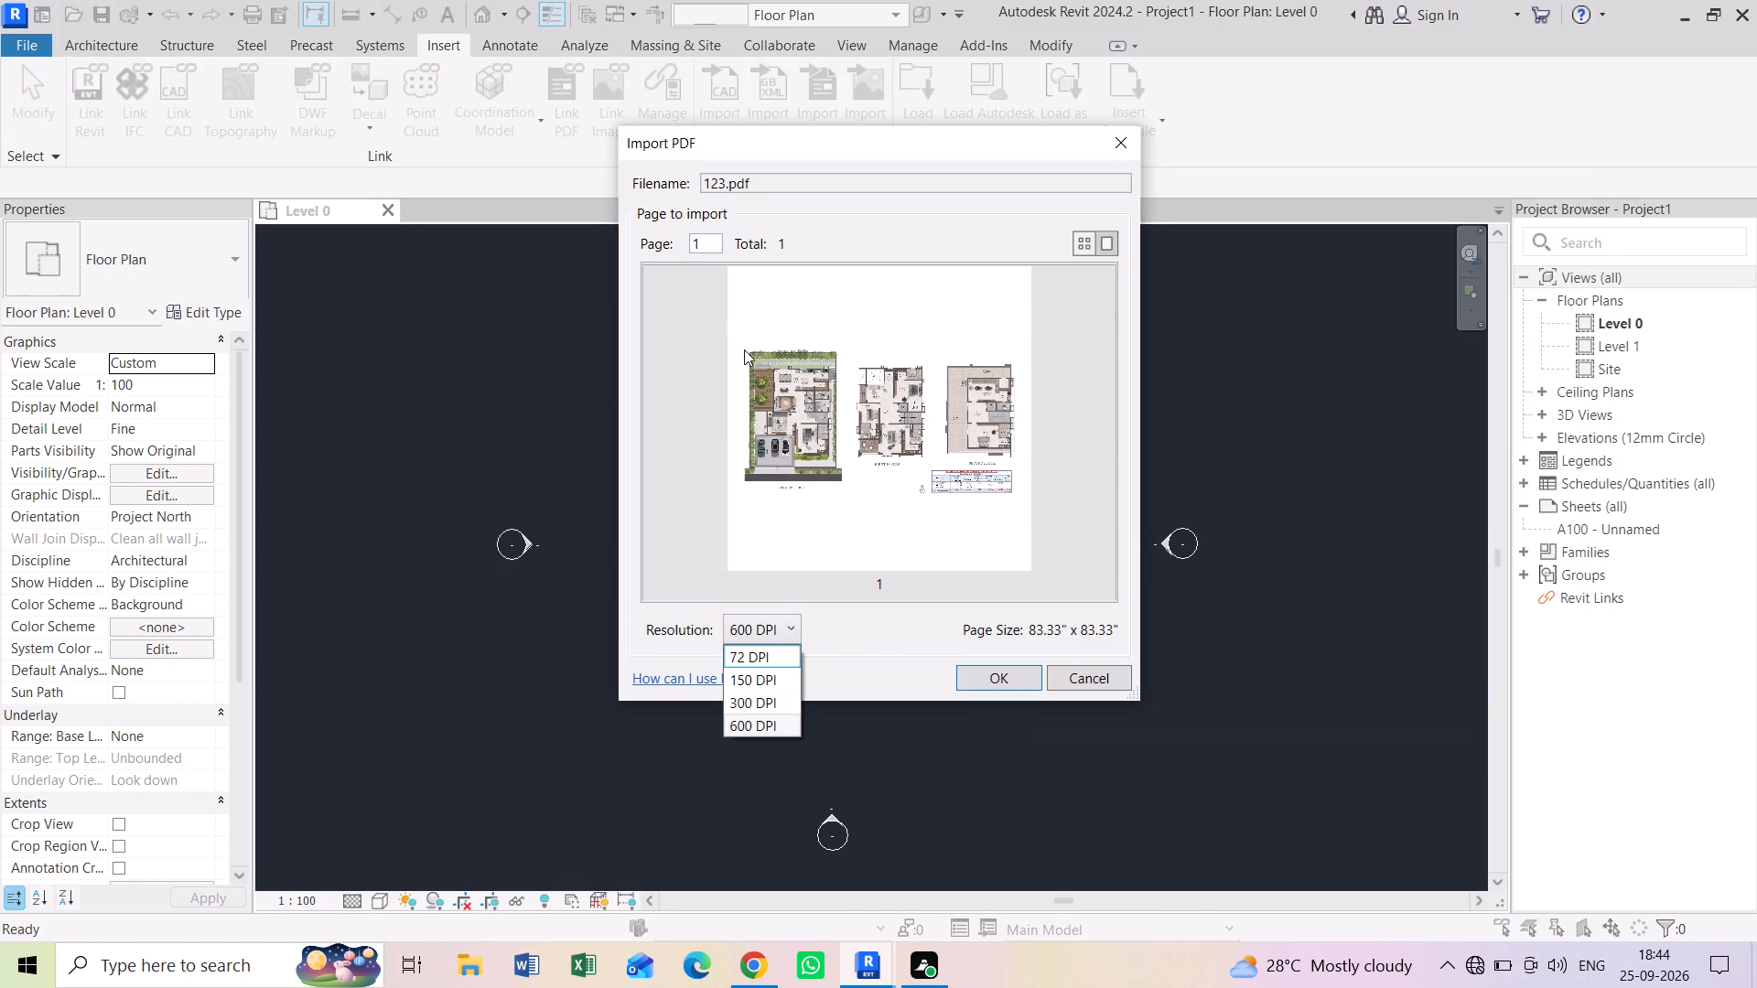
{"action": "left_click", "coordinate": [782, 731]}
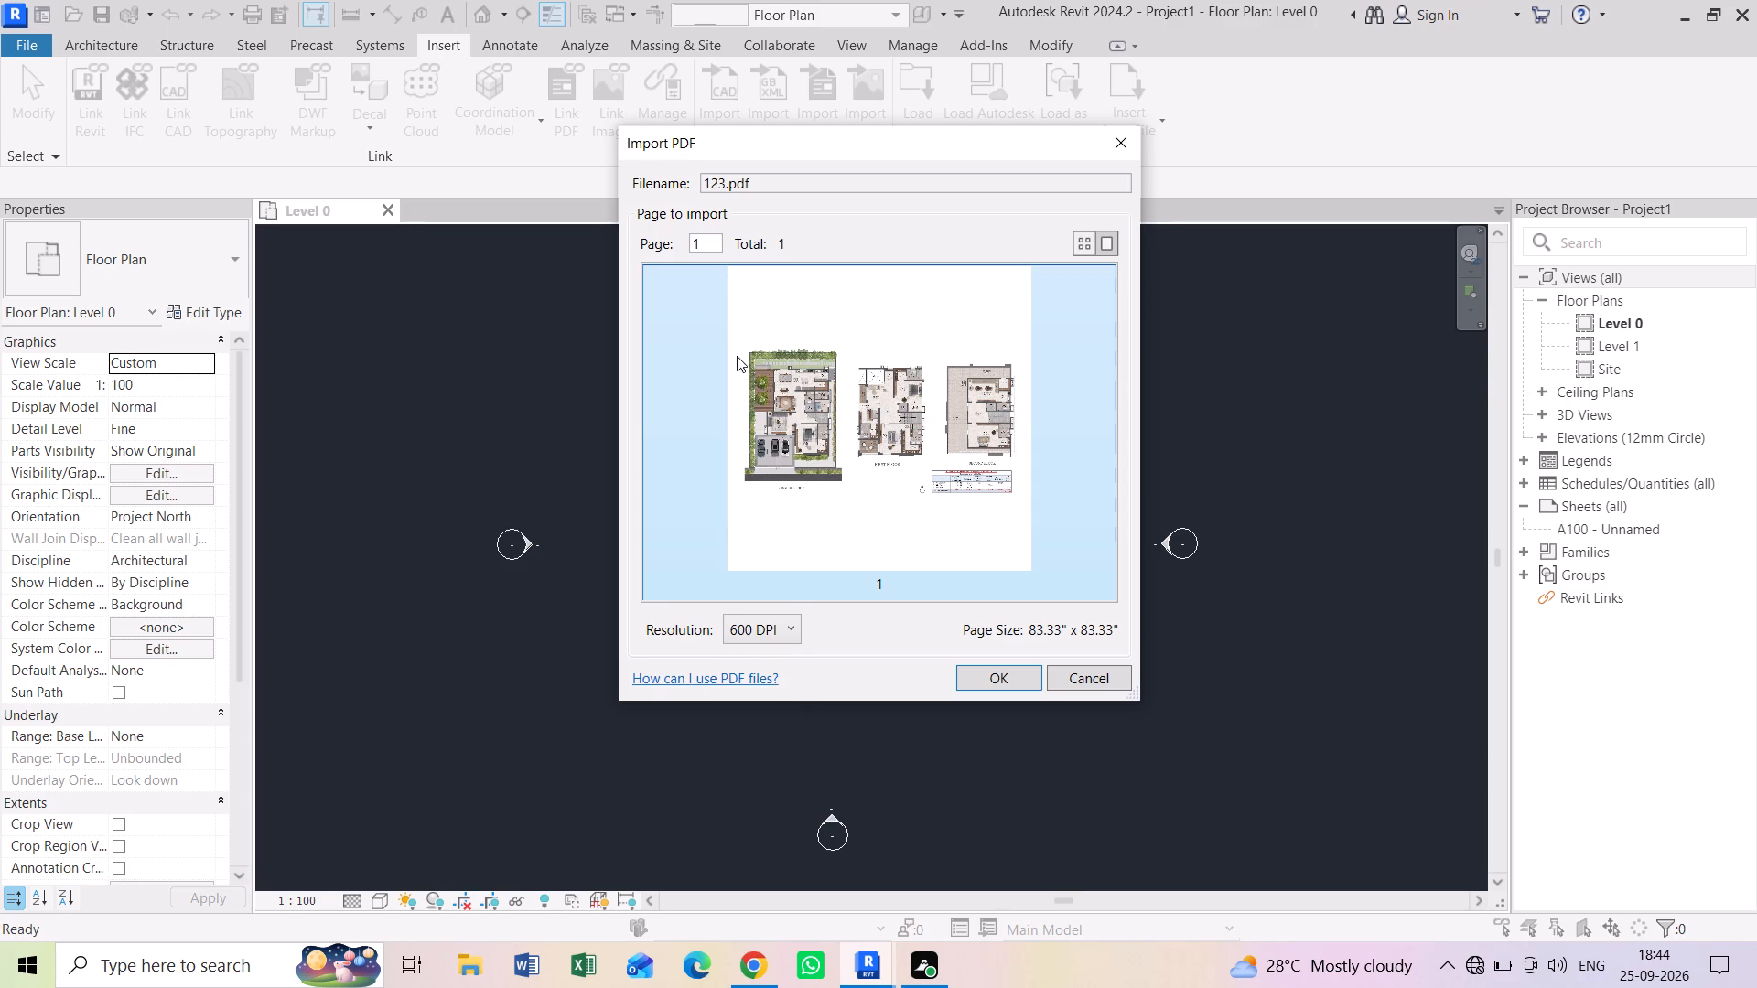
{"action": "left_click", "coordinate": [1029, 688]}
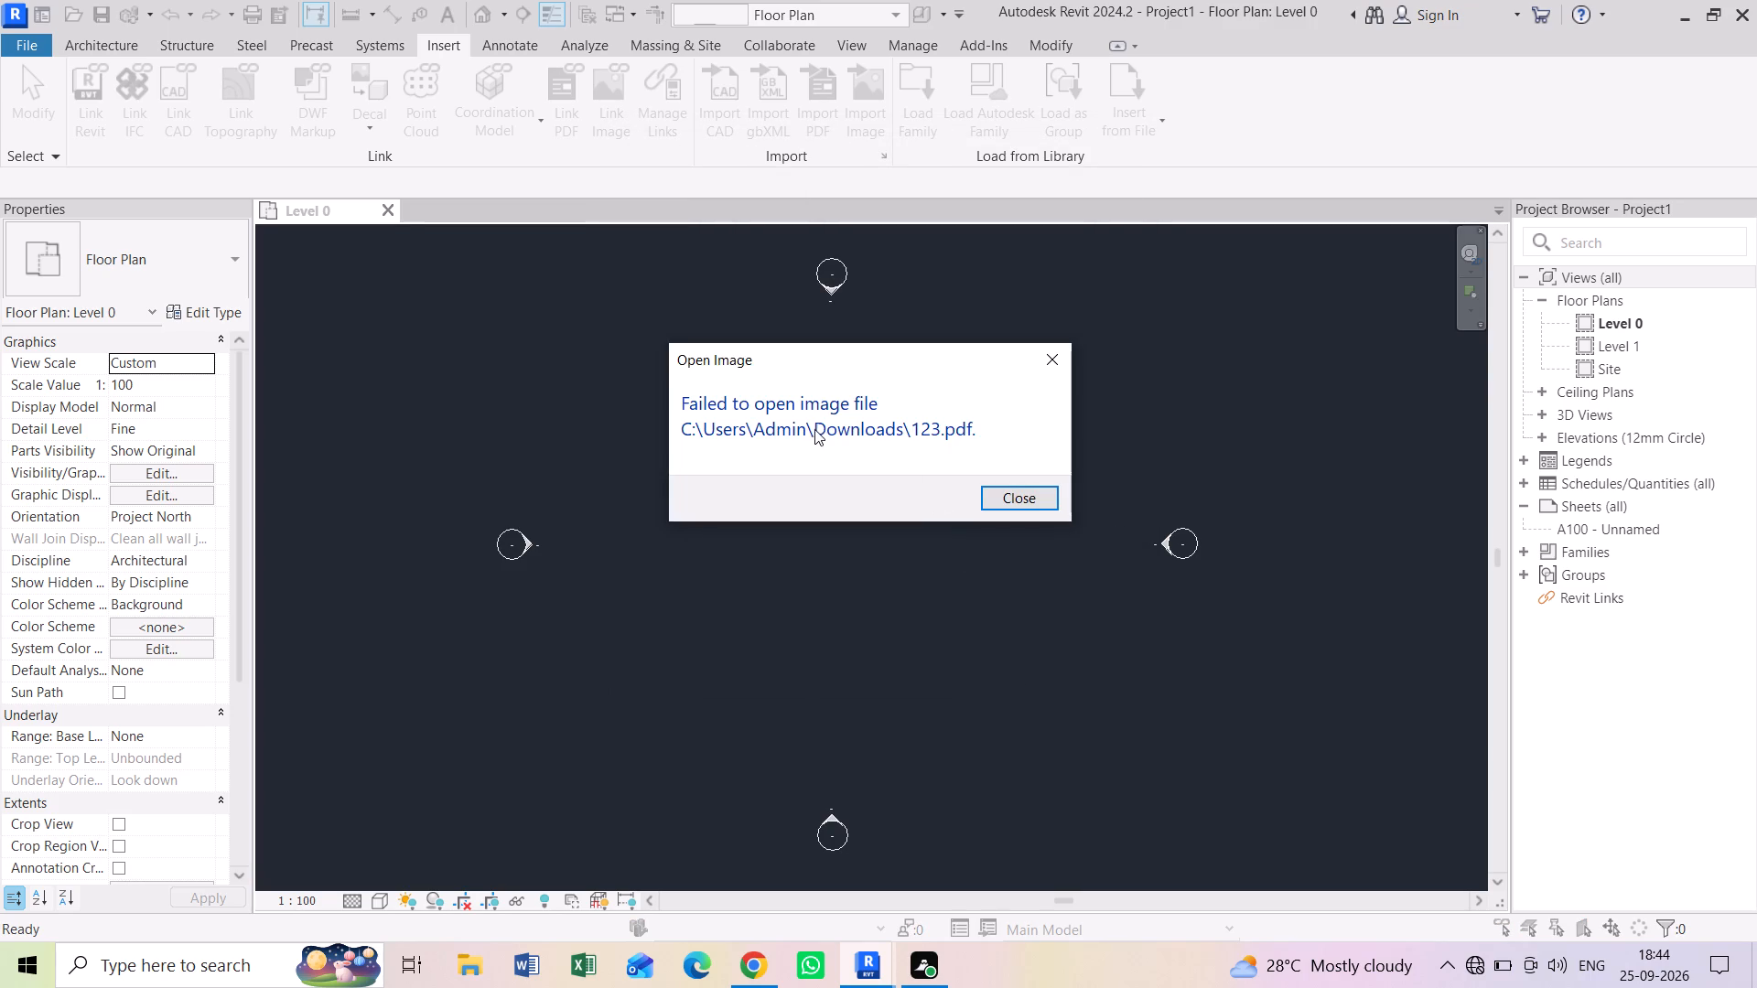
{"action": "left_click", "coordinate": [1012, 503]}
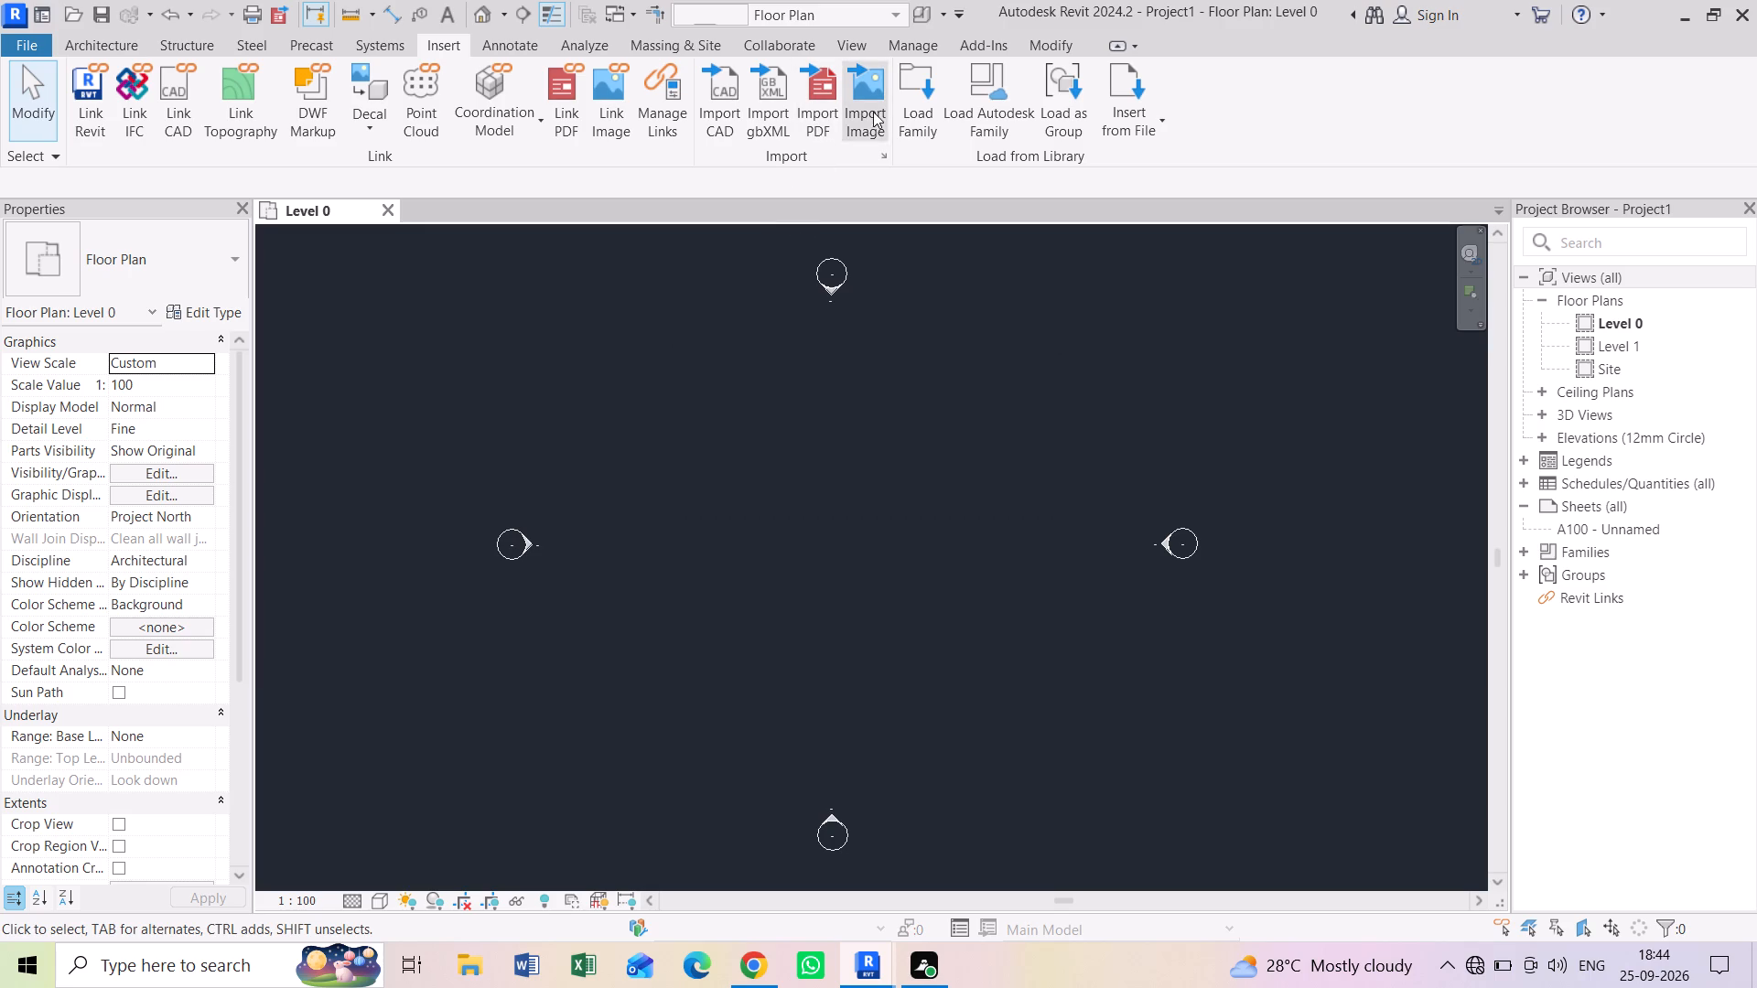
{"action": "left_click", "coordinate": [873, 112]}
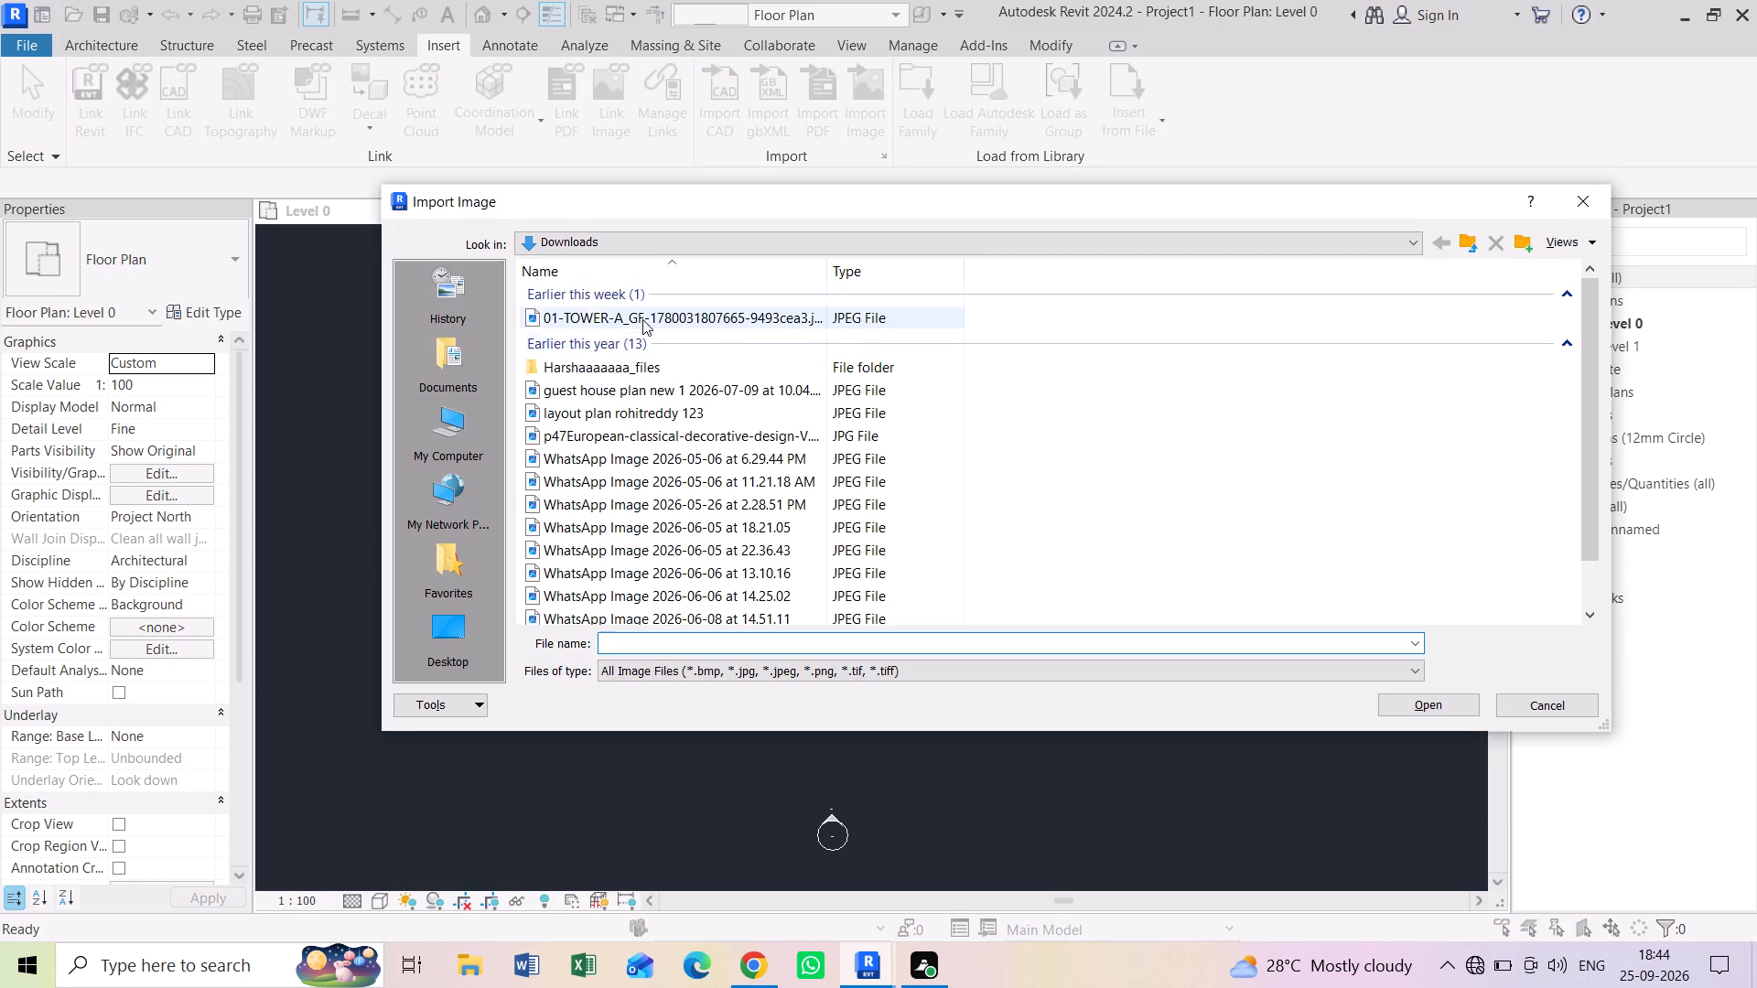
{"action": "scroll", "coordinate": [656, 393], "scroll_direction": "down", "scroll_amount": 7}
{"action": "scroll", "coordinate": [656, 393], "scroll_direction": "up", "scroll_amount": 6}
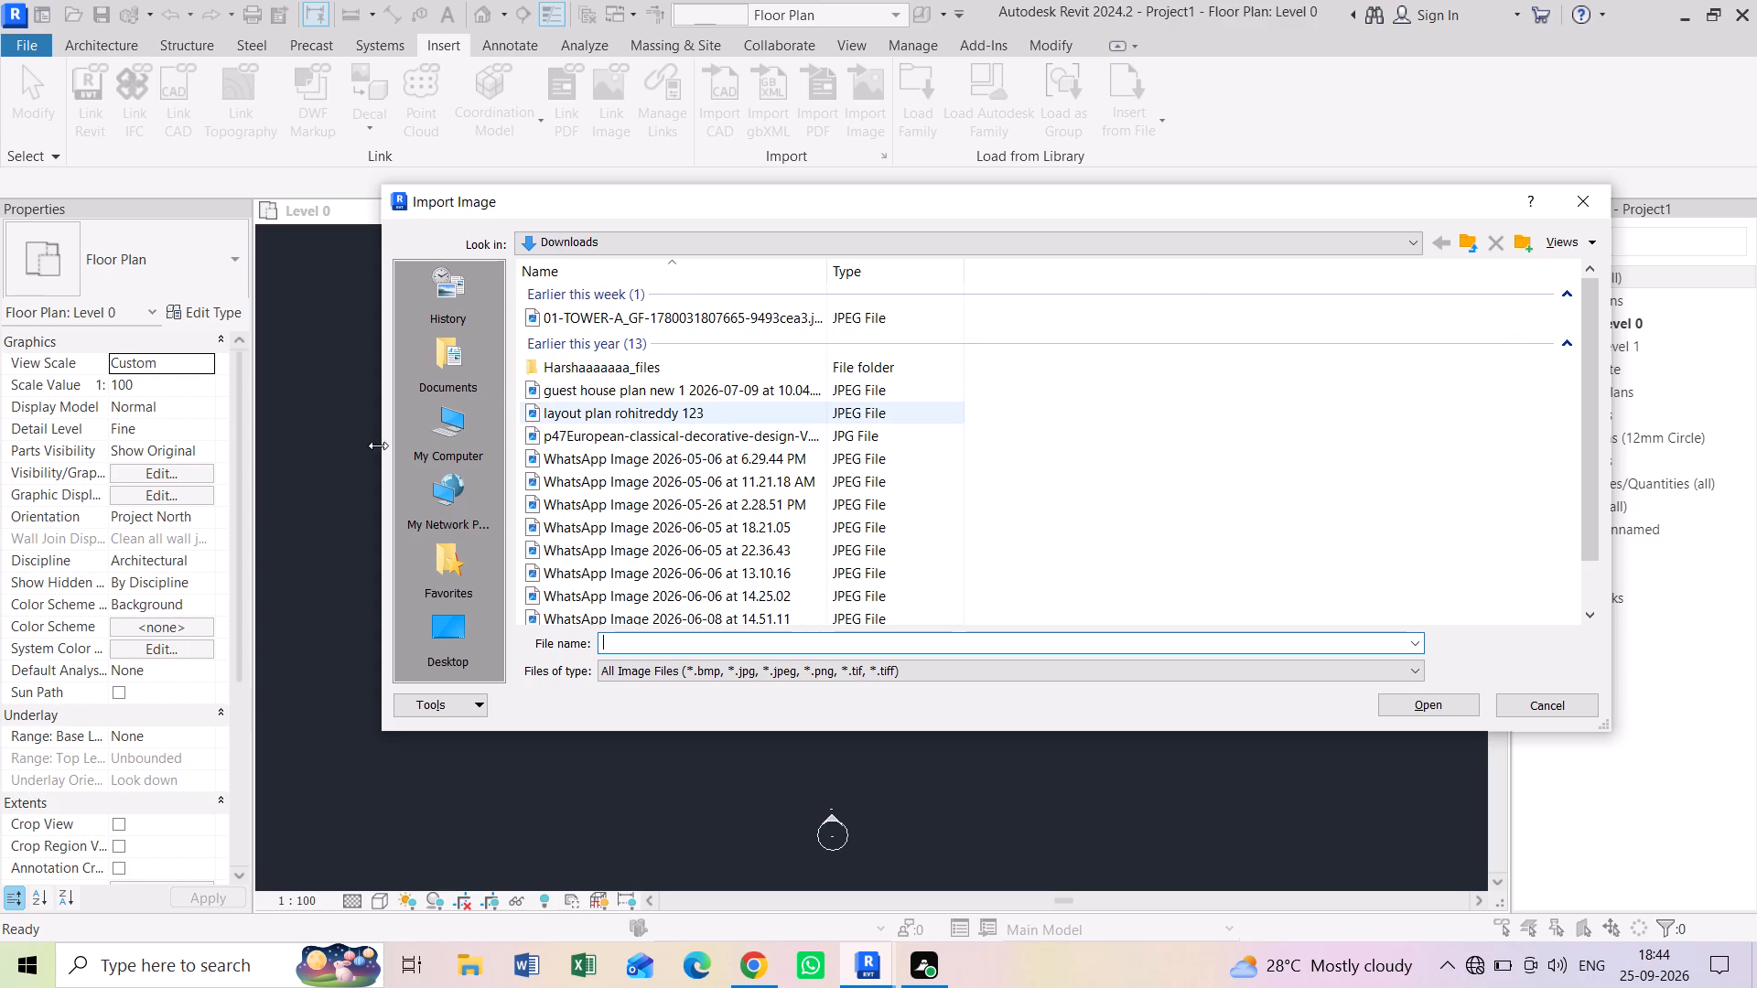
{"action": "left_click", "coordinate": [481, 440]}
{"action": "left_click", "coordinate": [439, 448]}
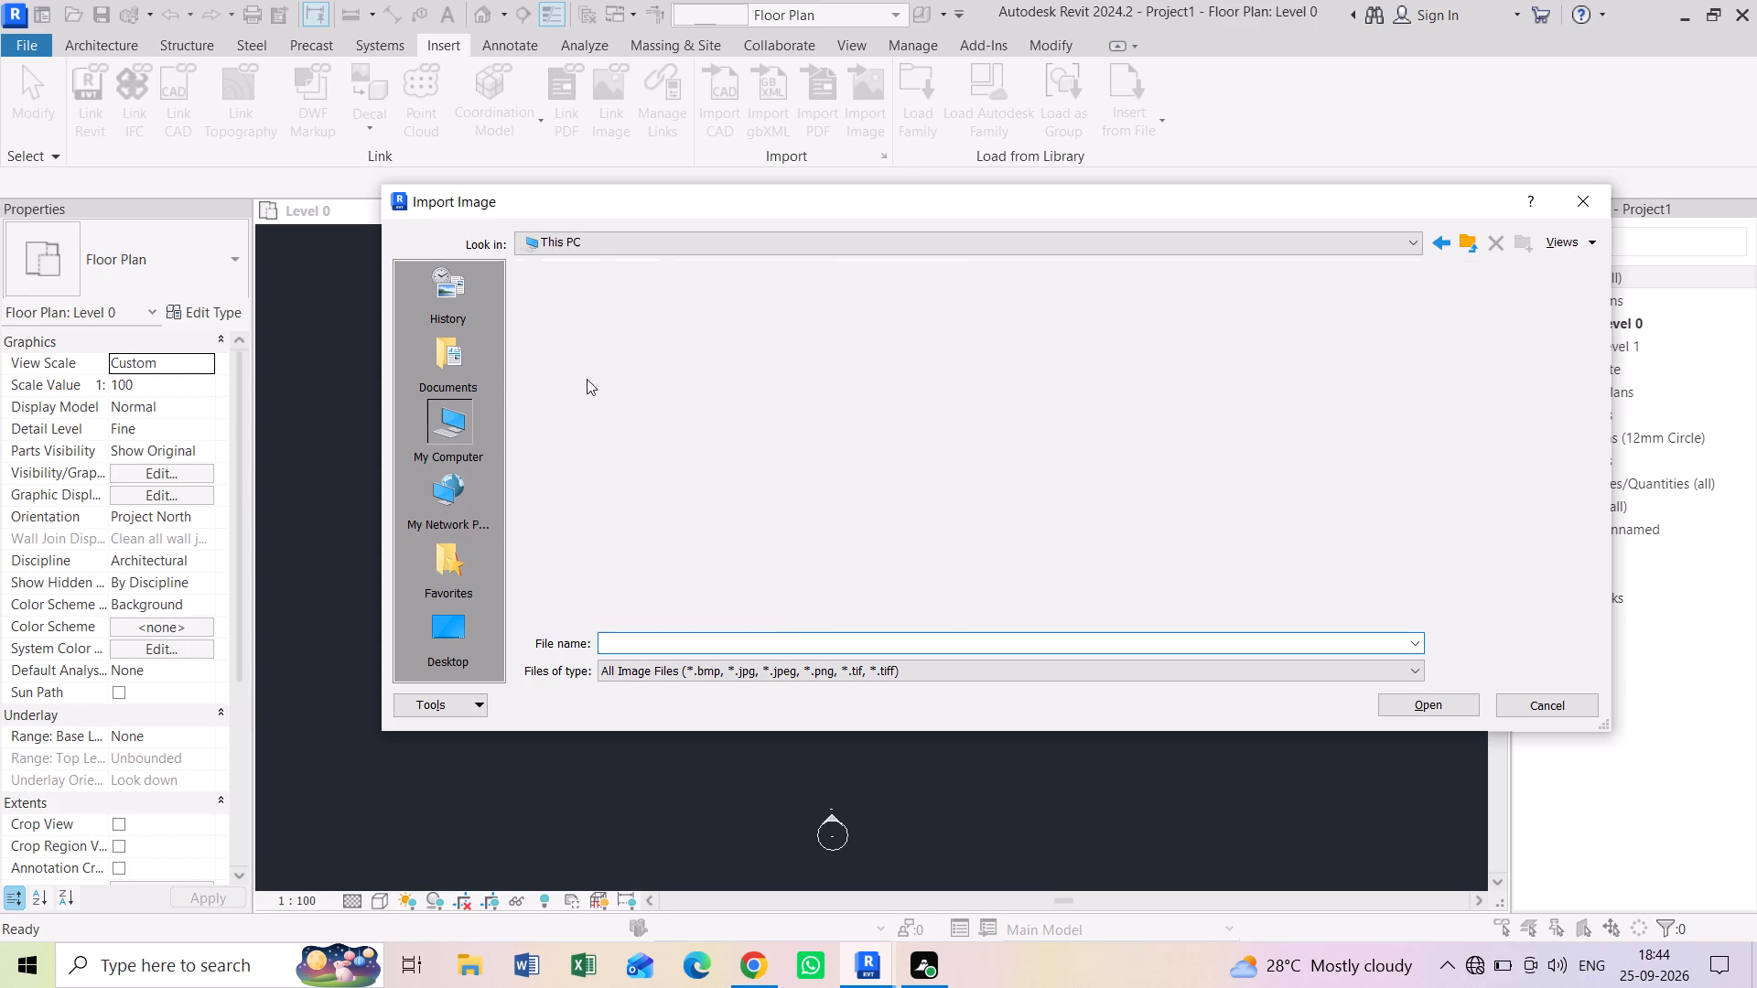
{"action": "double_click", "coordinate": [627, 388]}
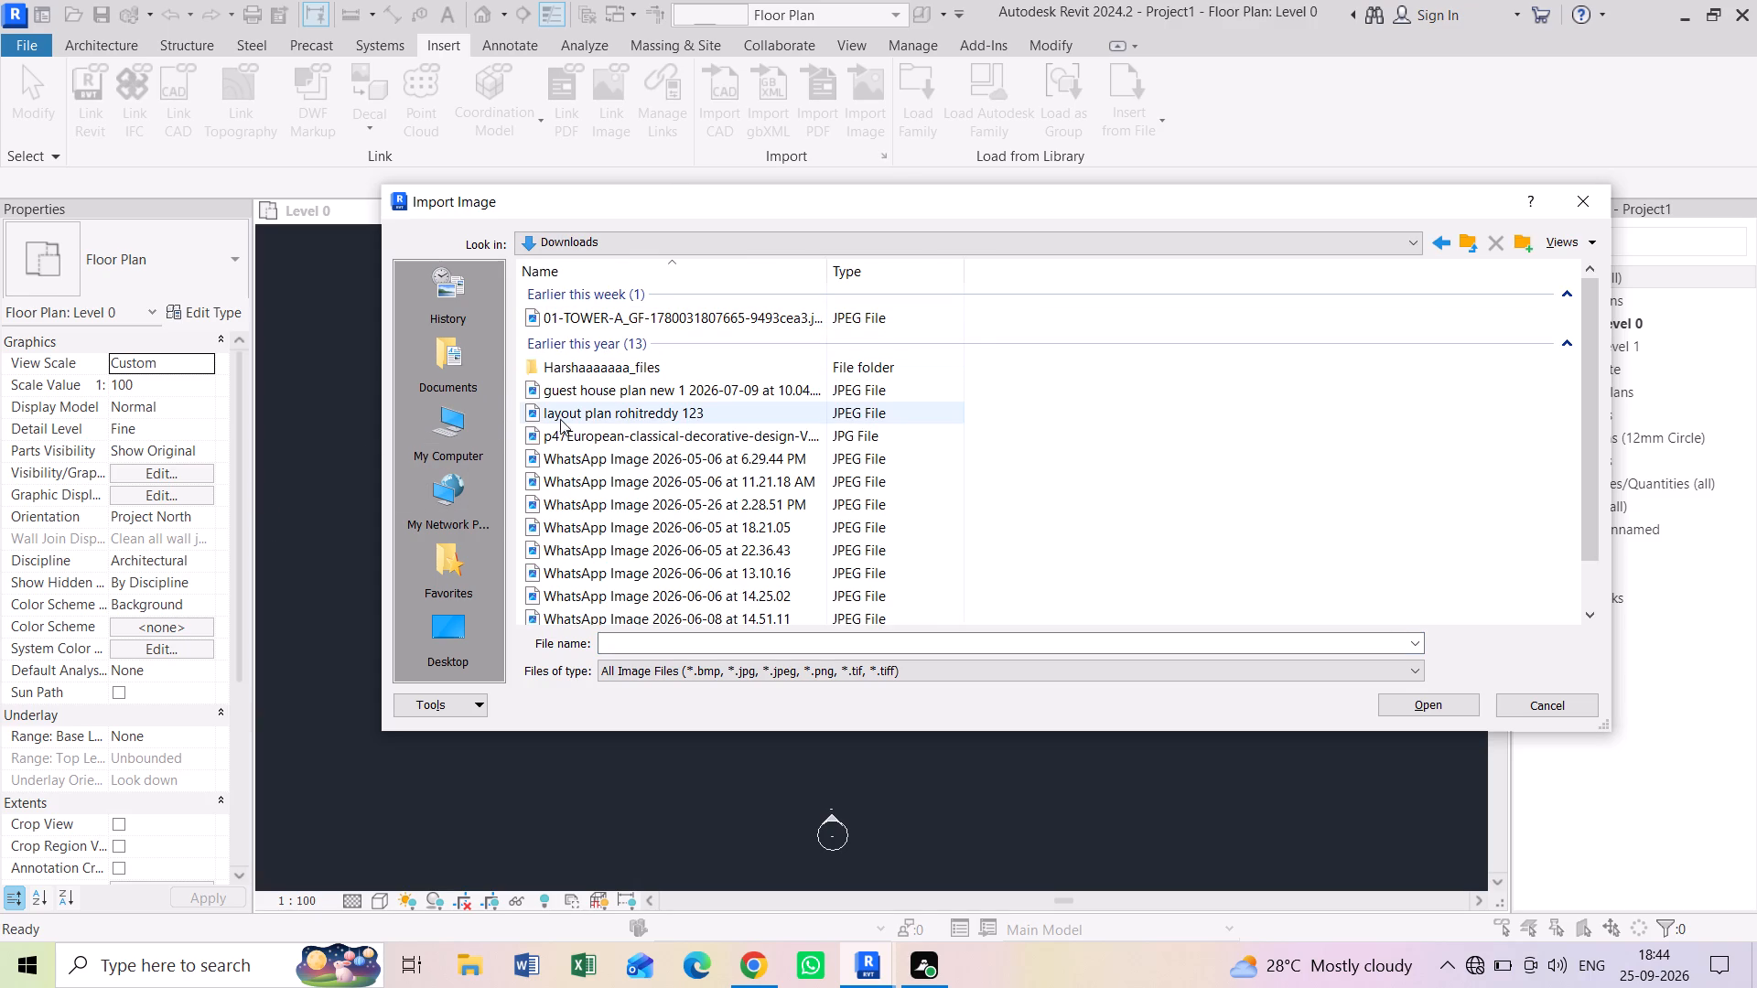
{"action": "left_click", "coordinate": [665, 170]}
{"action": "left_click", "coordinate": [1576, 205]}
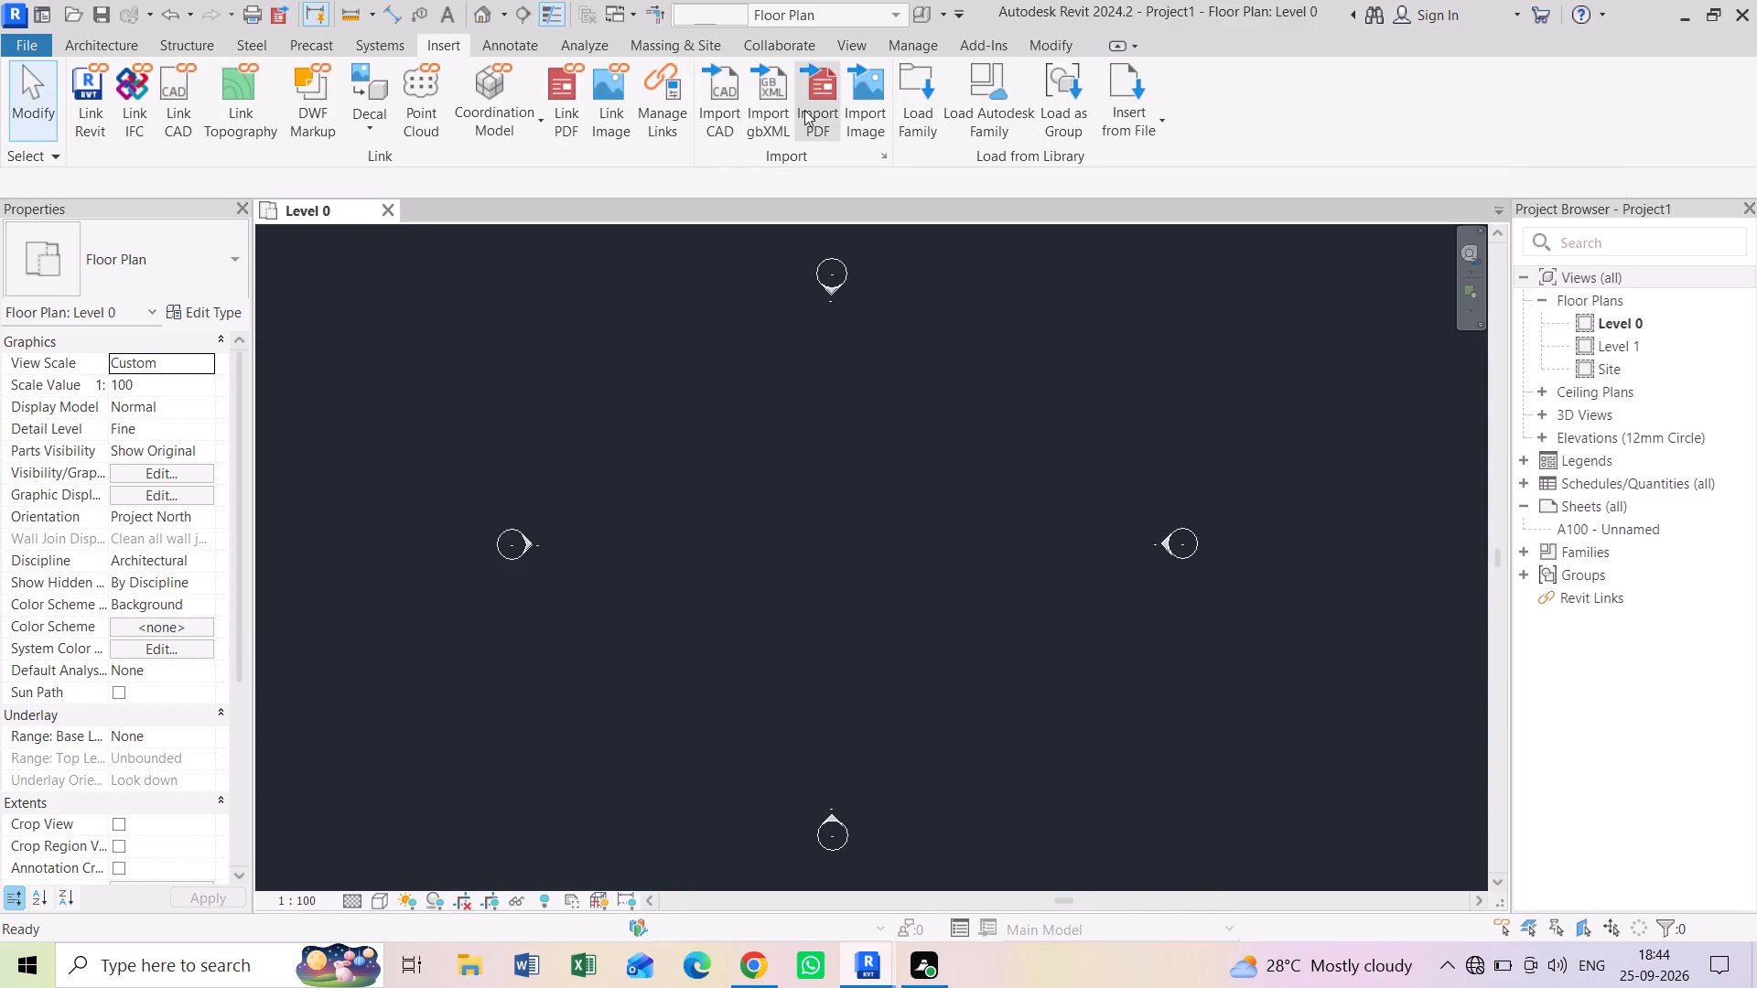
Import the PDF 123 from the Downloads folder at 150 DPI into the Level 0 floor plan.
{"action": "left_click", "coordinate": [804, 110]}
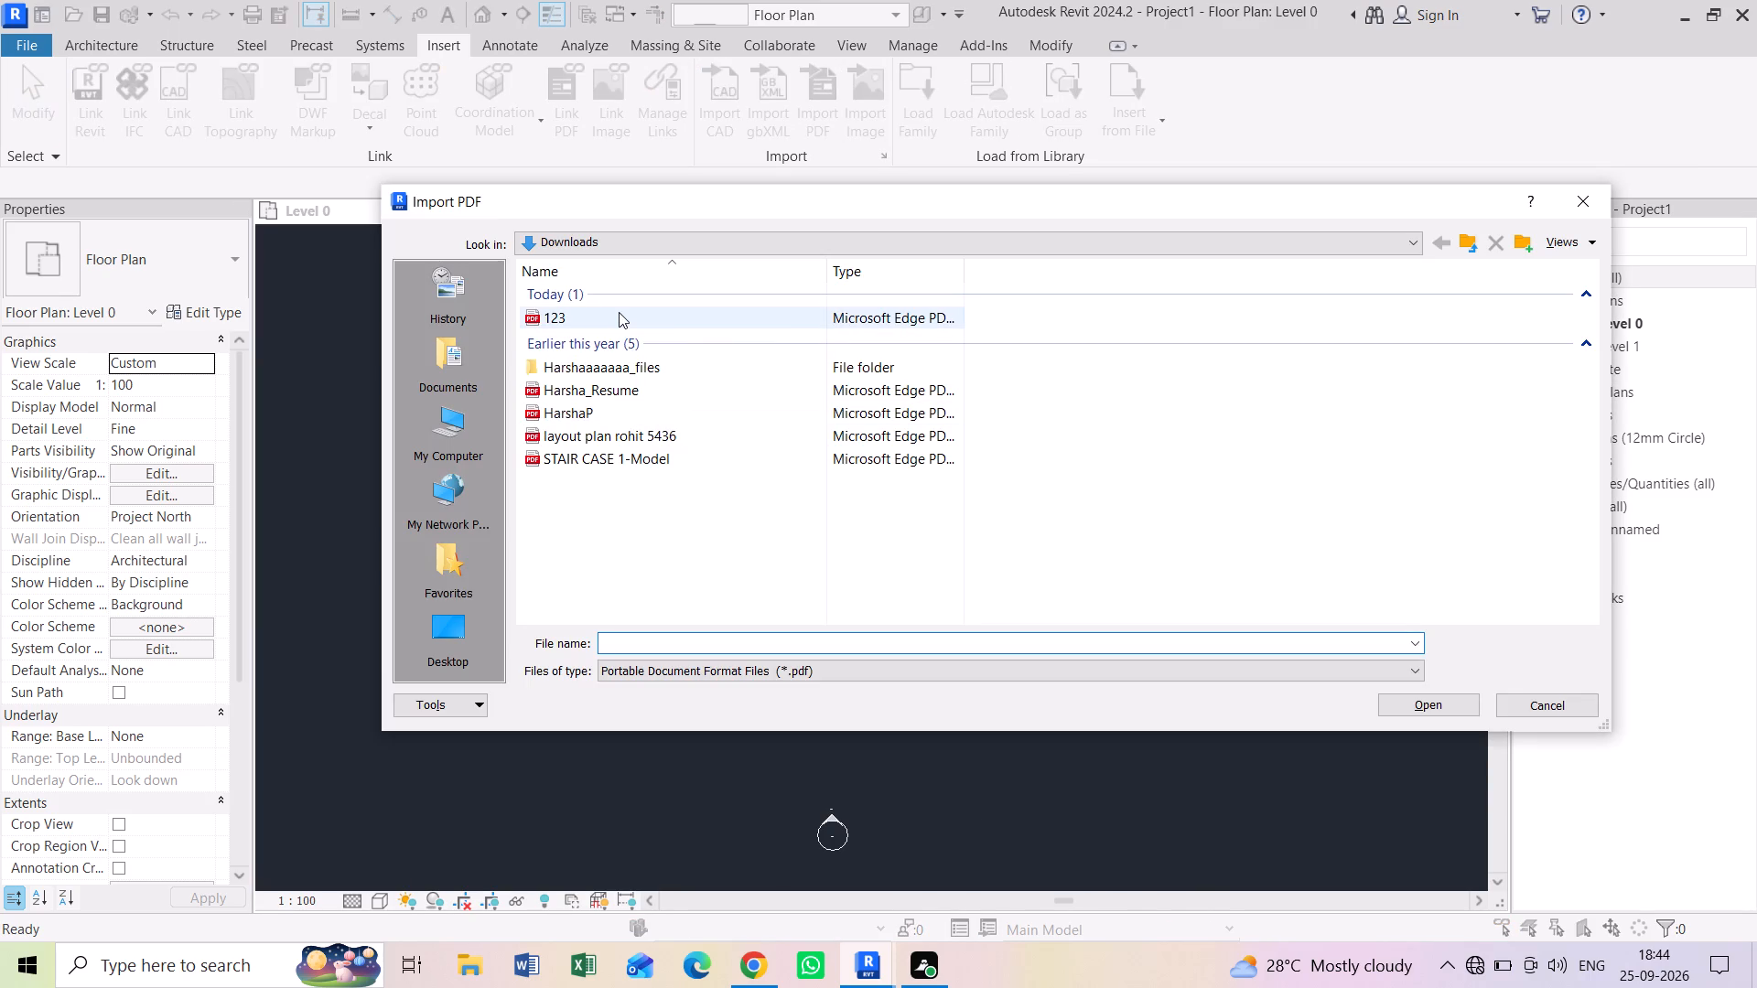
{"action": "left_click", "coordinate": [617, 327]}
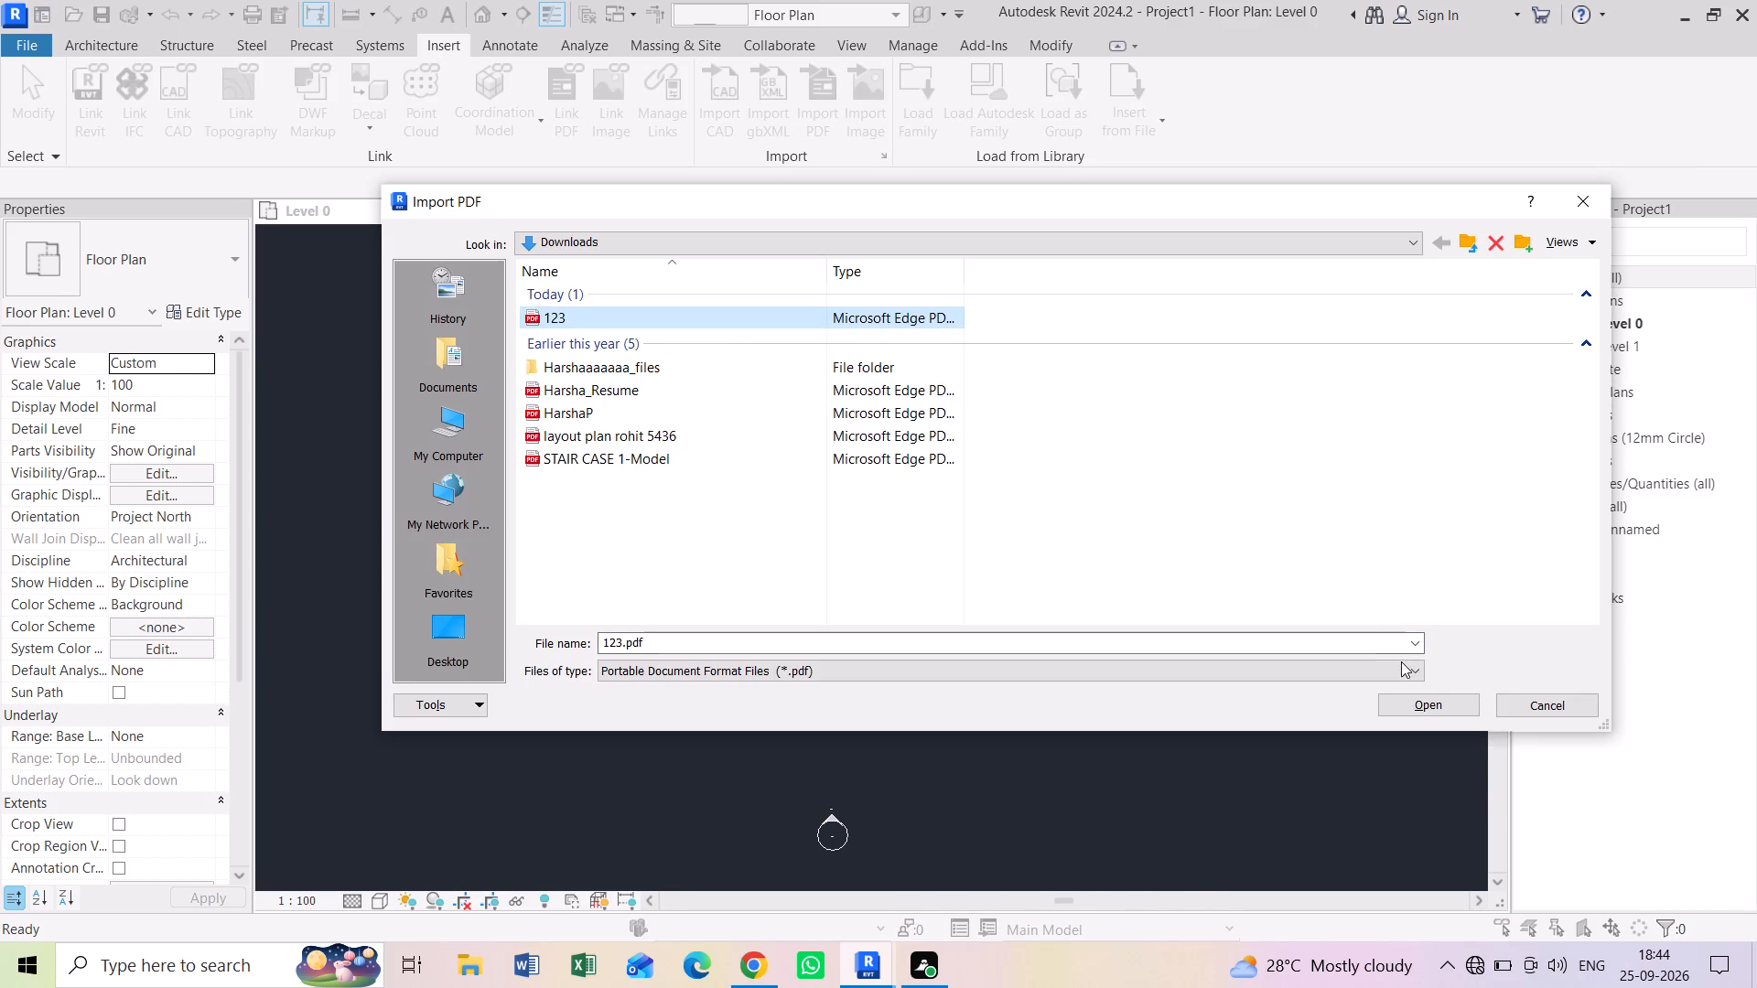
{"action": "left_click", "coordinate": [1437, 707]}
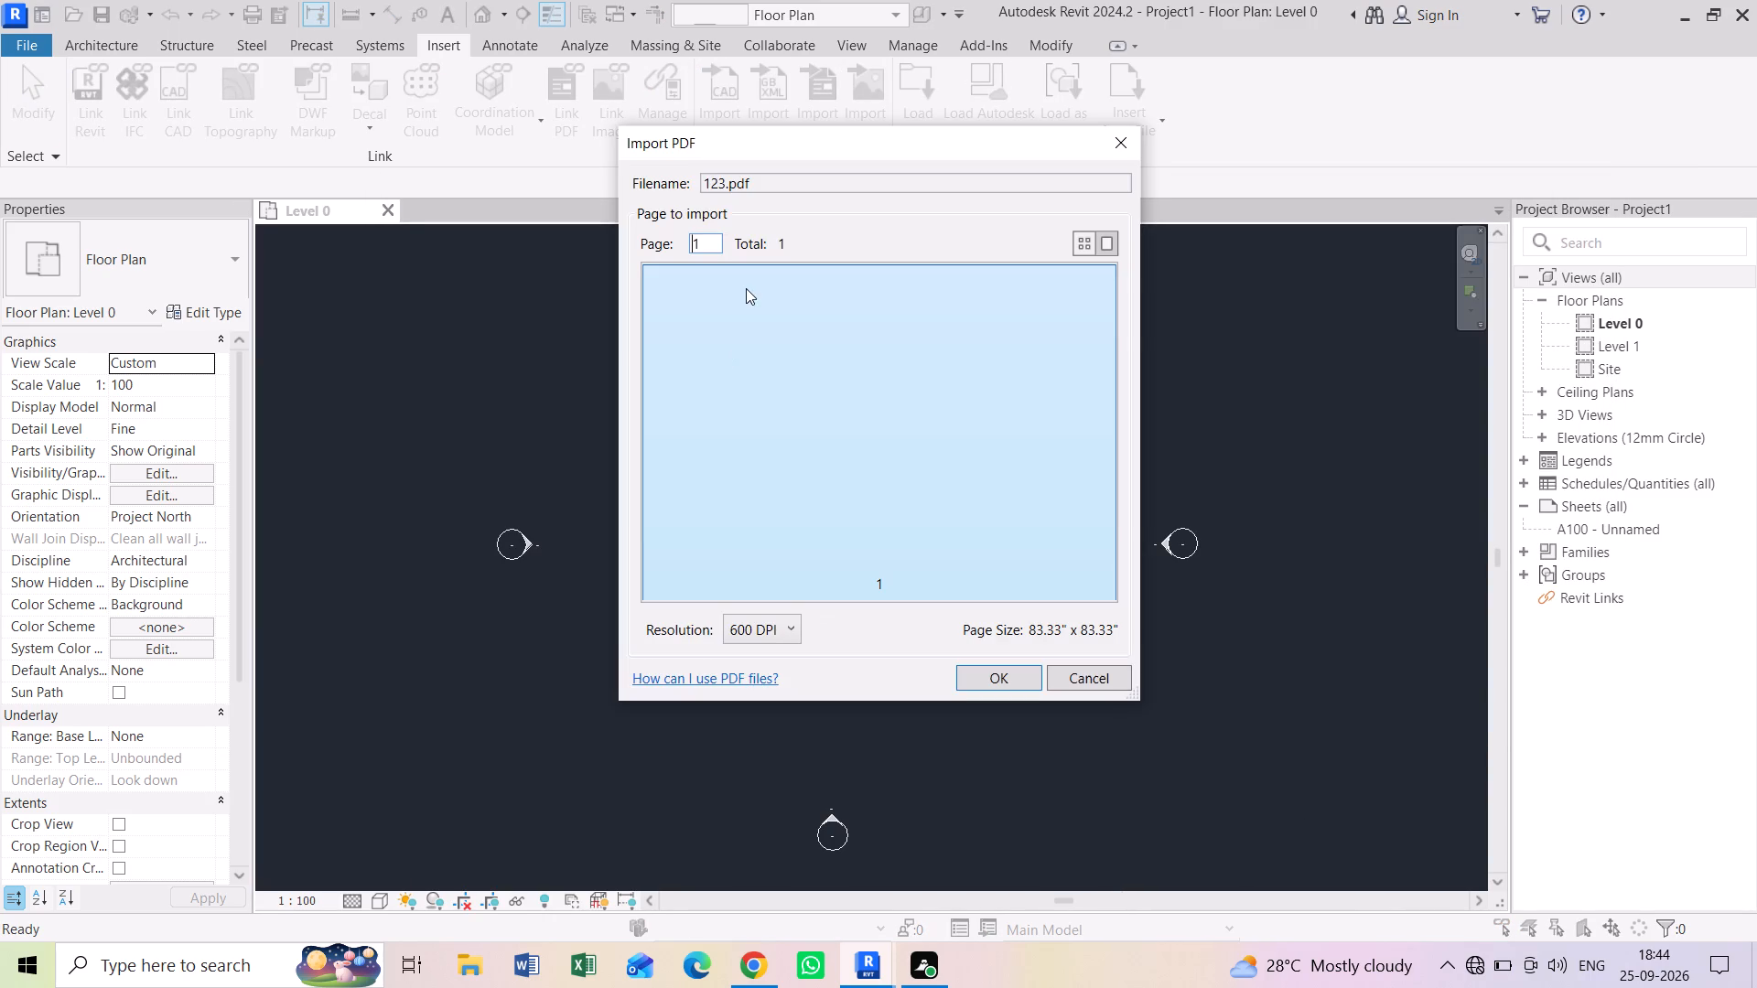
{"action": "left_click", "coordinate": [781, 637]}
{"action": "left_click", "coordinate": [753, 690]}
{"action": "left_click", "coordinate": [1010, 671]}
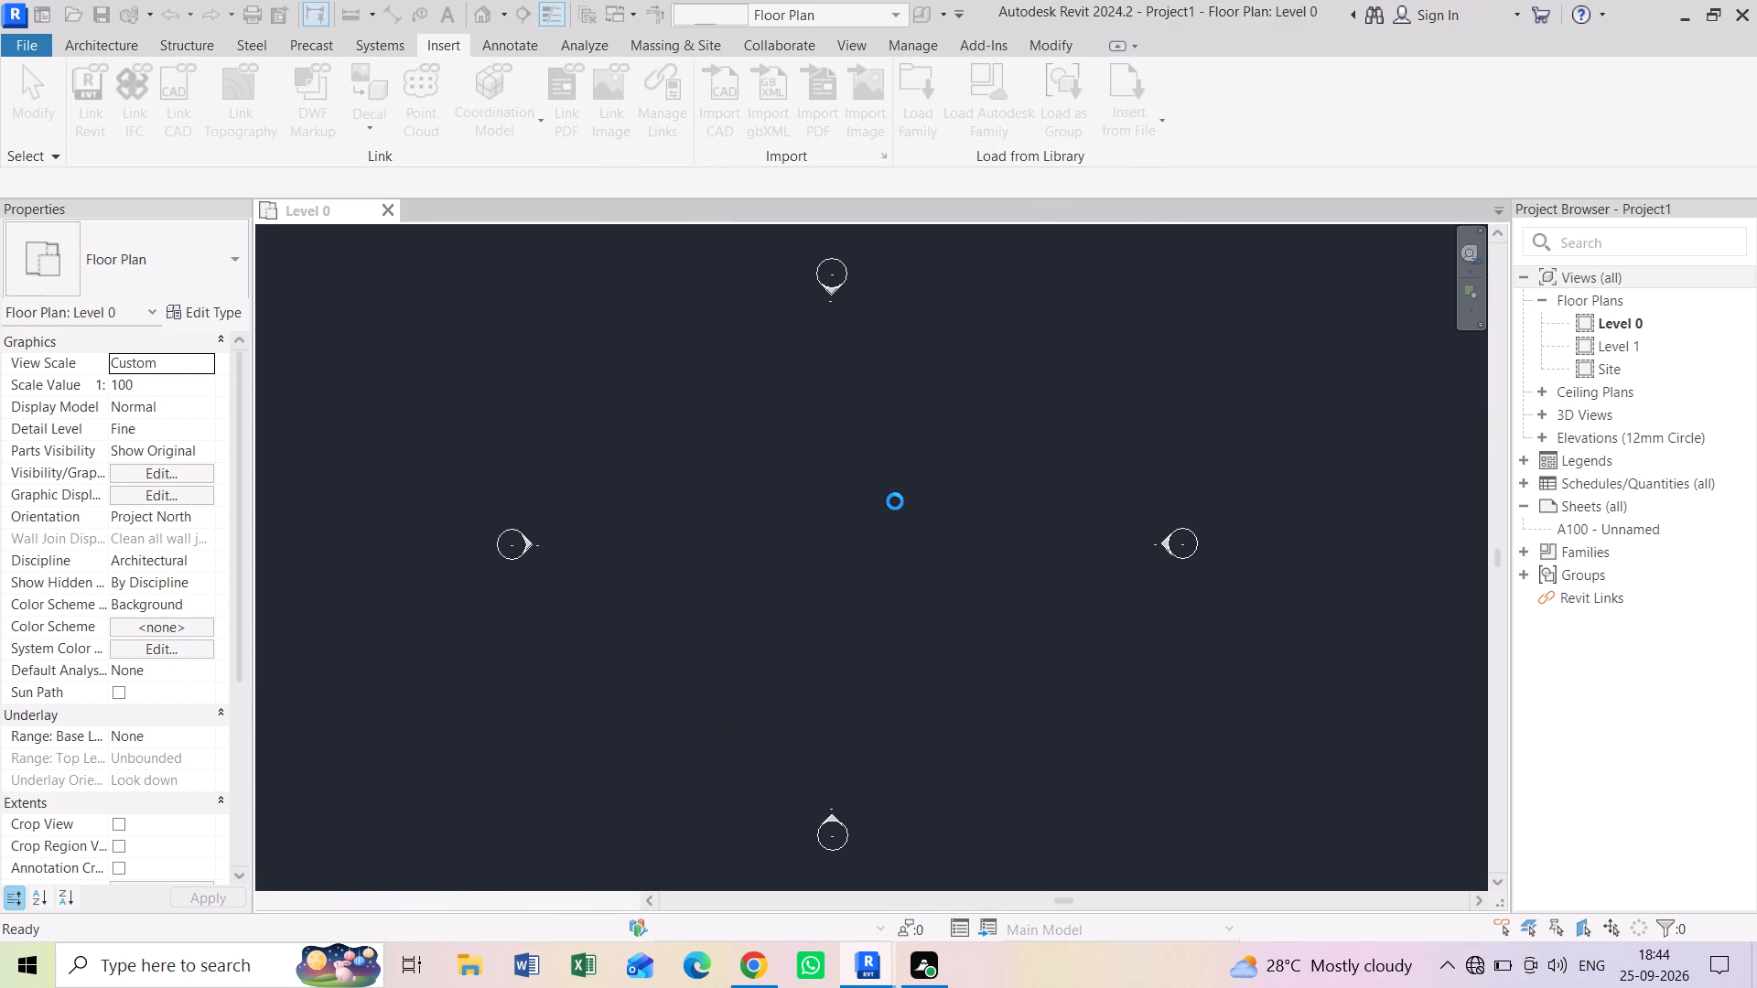
{"action": "right_click", "coordinate": [902, 501]}
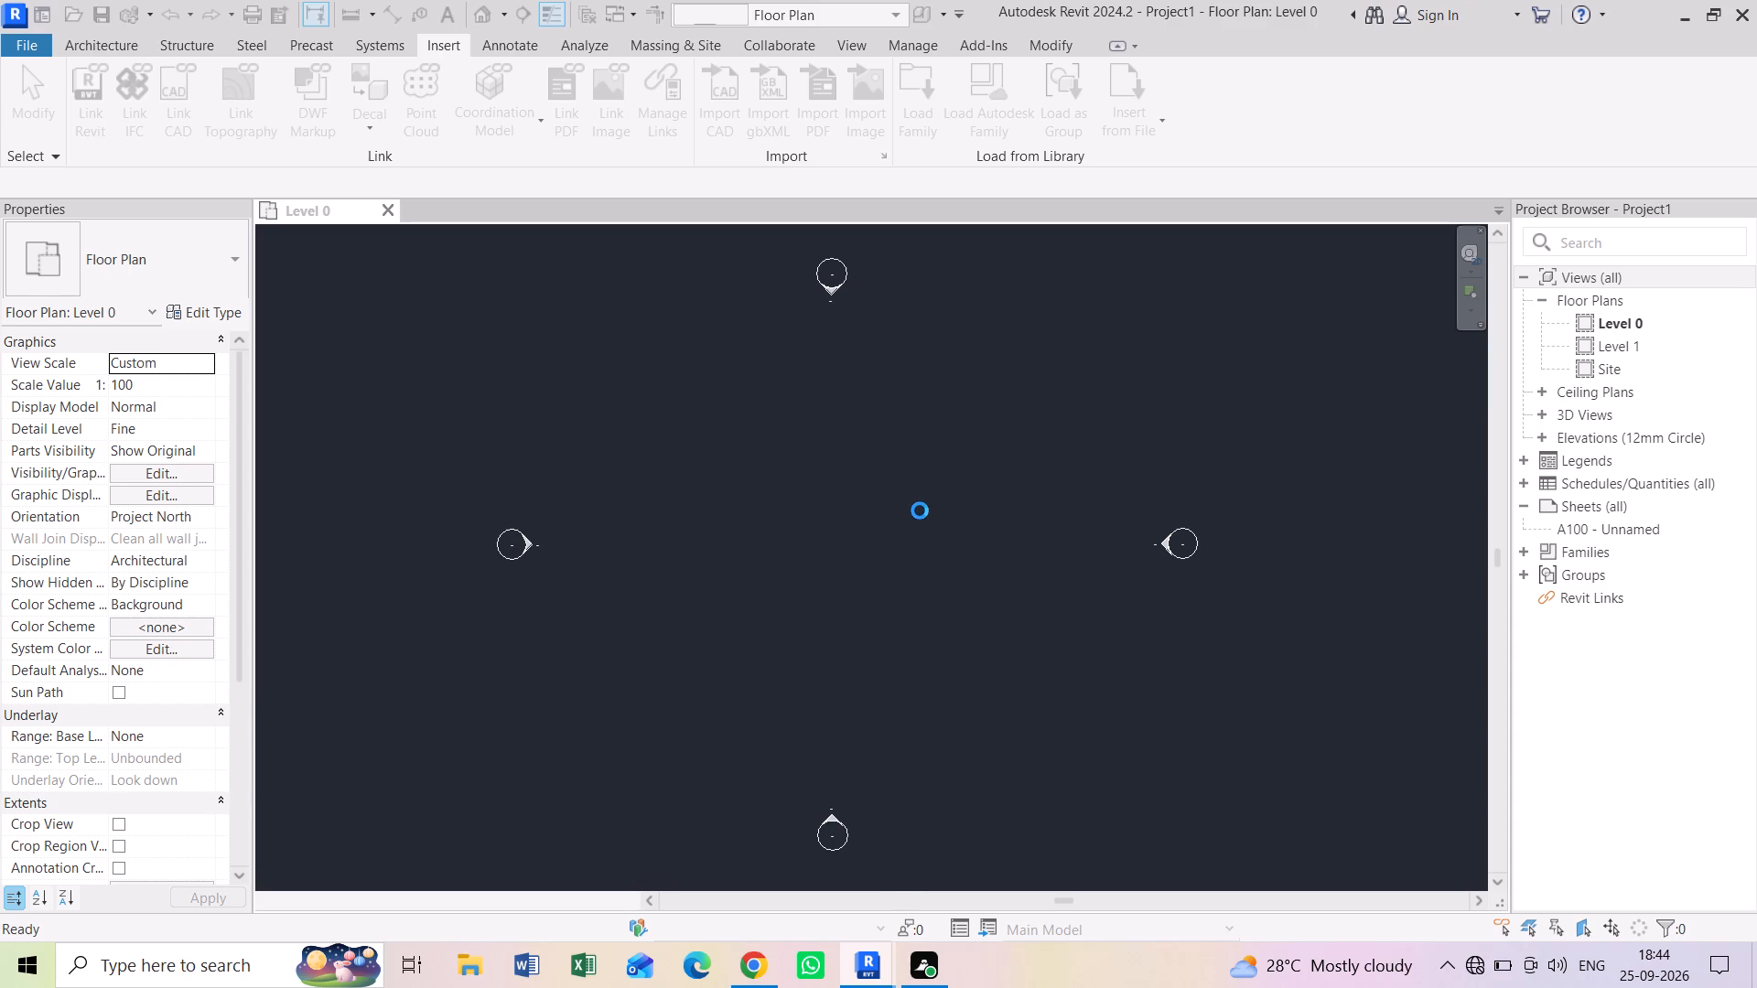
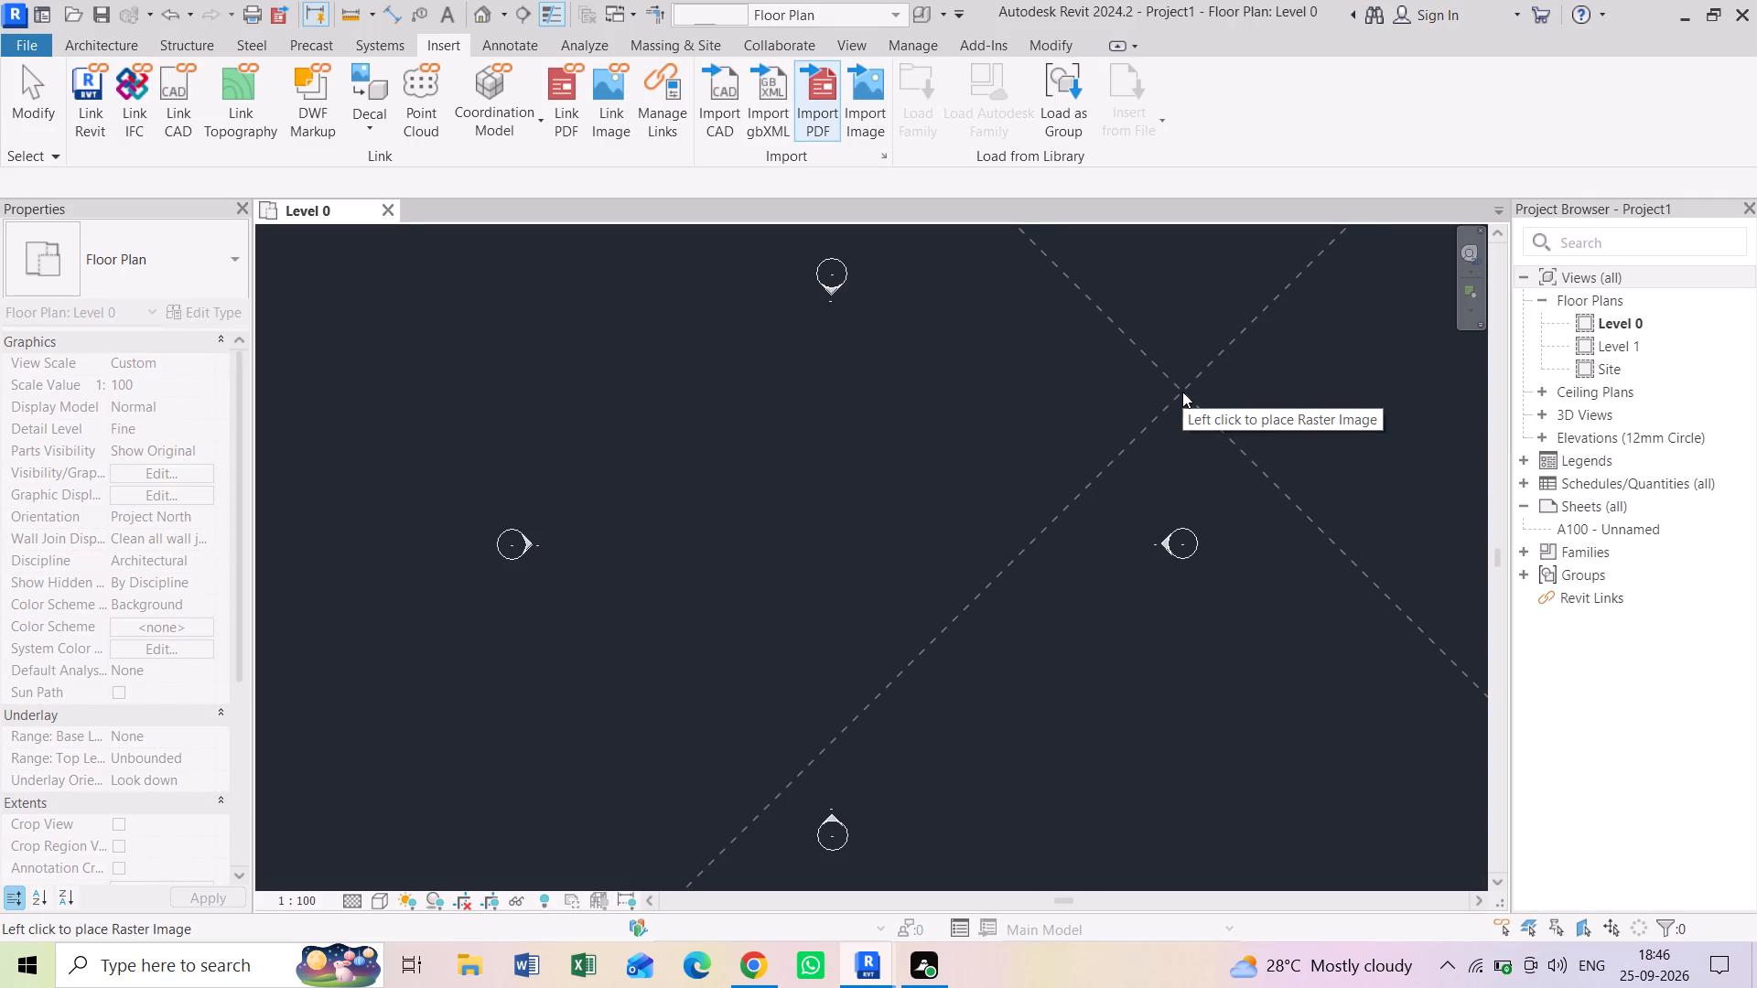
Place the imported PDF 123 image in the Level 0 plan, centred among the four elevation markers.
{"action": "left_click", "coordinate": [848, 550]}
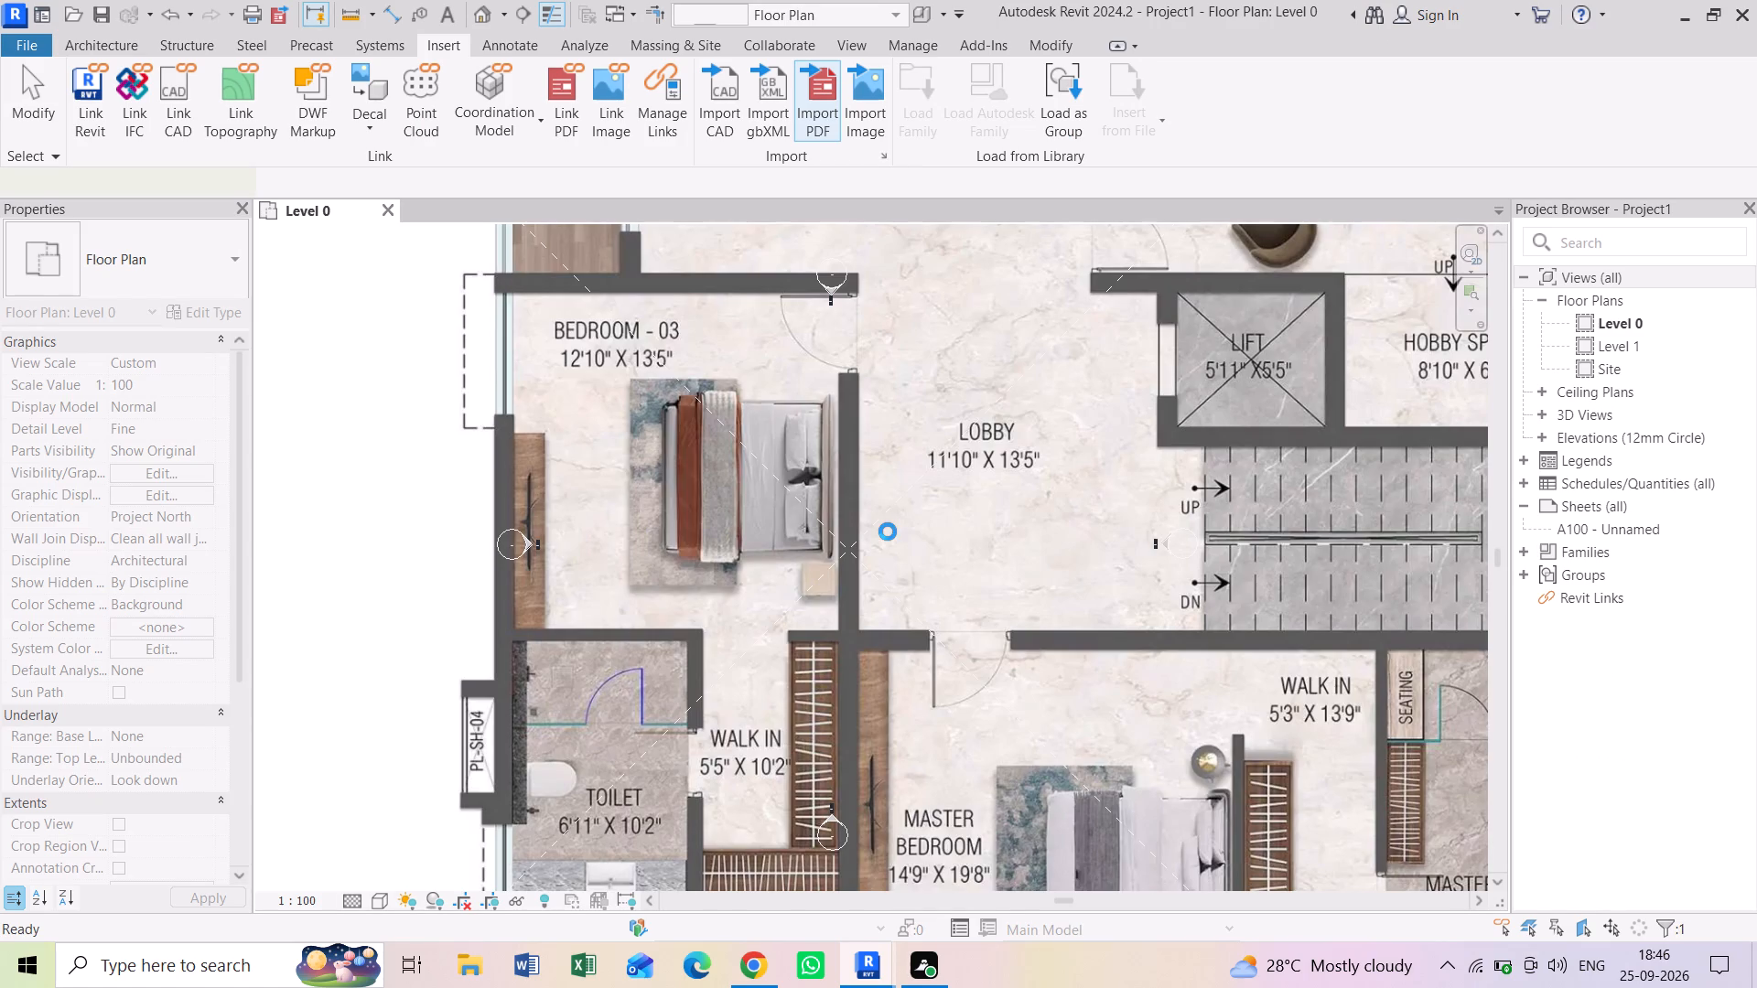
{"action": "scroll", "coordinate": [883, 547], "scroll_direction": "down", "scroll_amount": 4}
{"action": "scroll", "coordinate": [1047, 553], "scroll_direction": "down", "scroll_amount": 4}
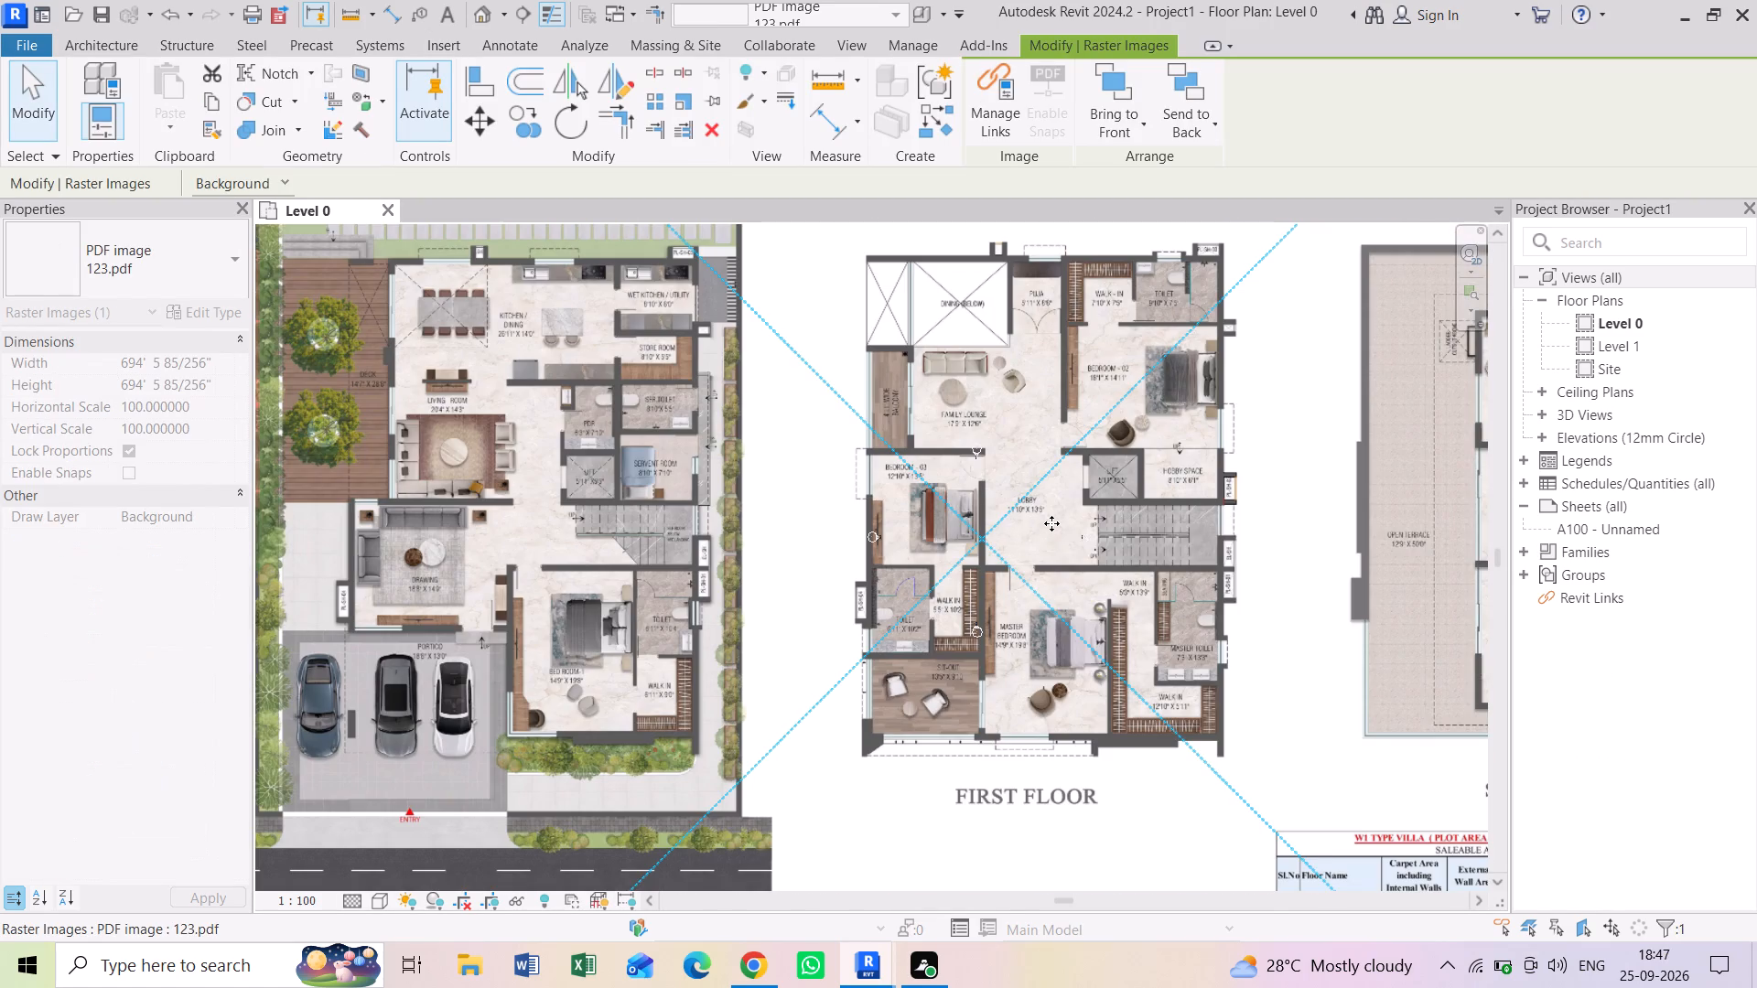
{"action": "scroll", "coordinate": [959, 542], "scroll_direction": "down", "scroll_amount": 2}
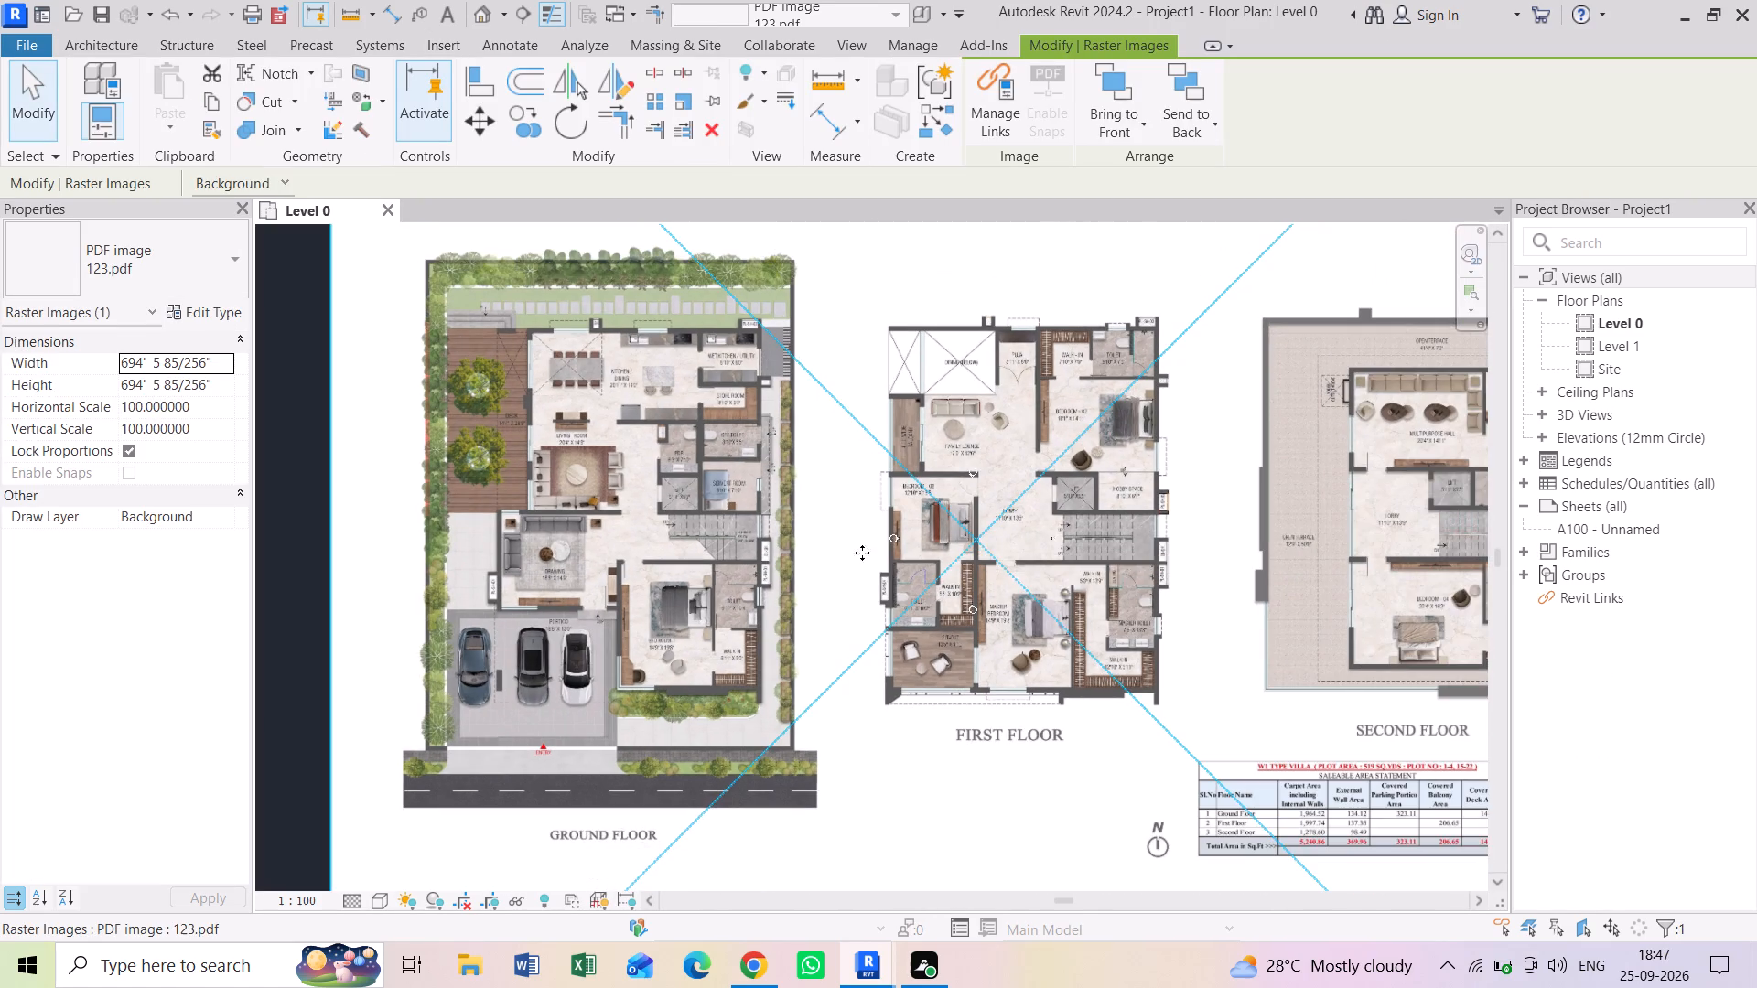
{"action": "scroll", "coordinate": [742, 558], "scroll_direction": "down", "scroll_amount": 3}
{"action": "middle_click_drag", "start_coordinate": [761, 571], "coordinate": [977, 545]}
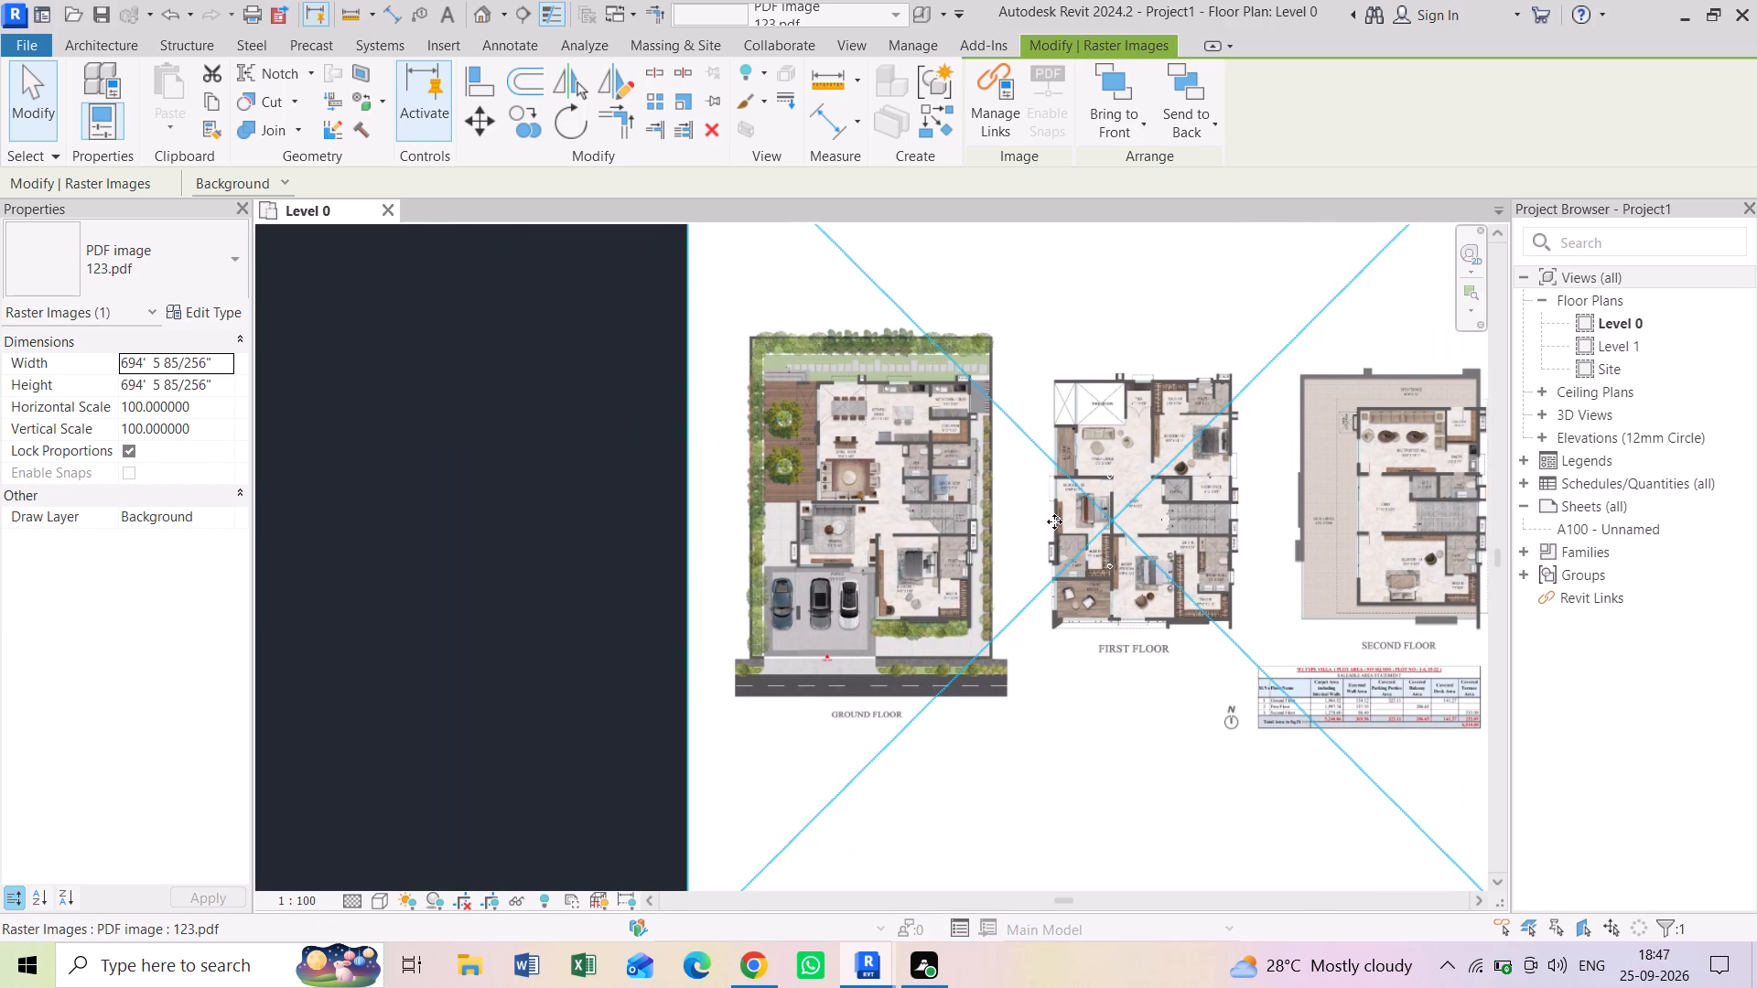
{"action": "key", "text": "Escape"}
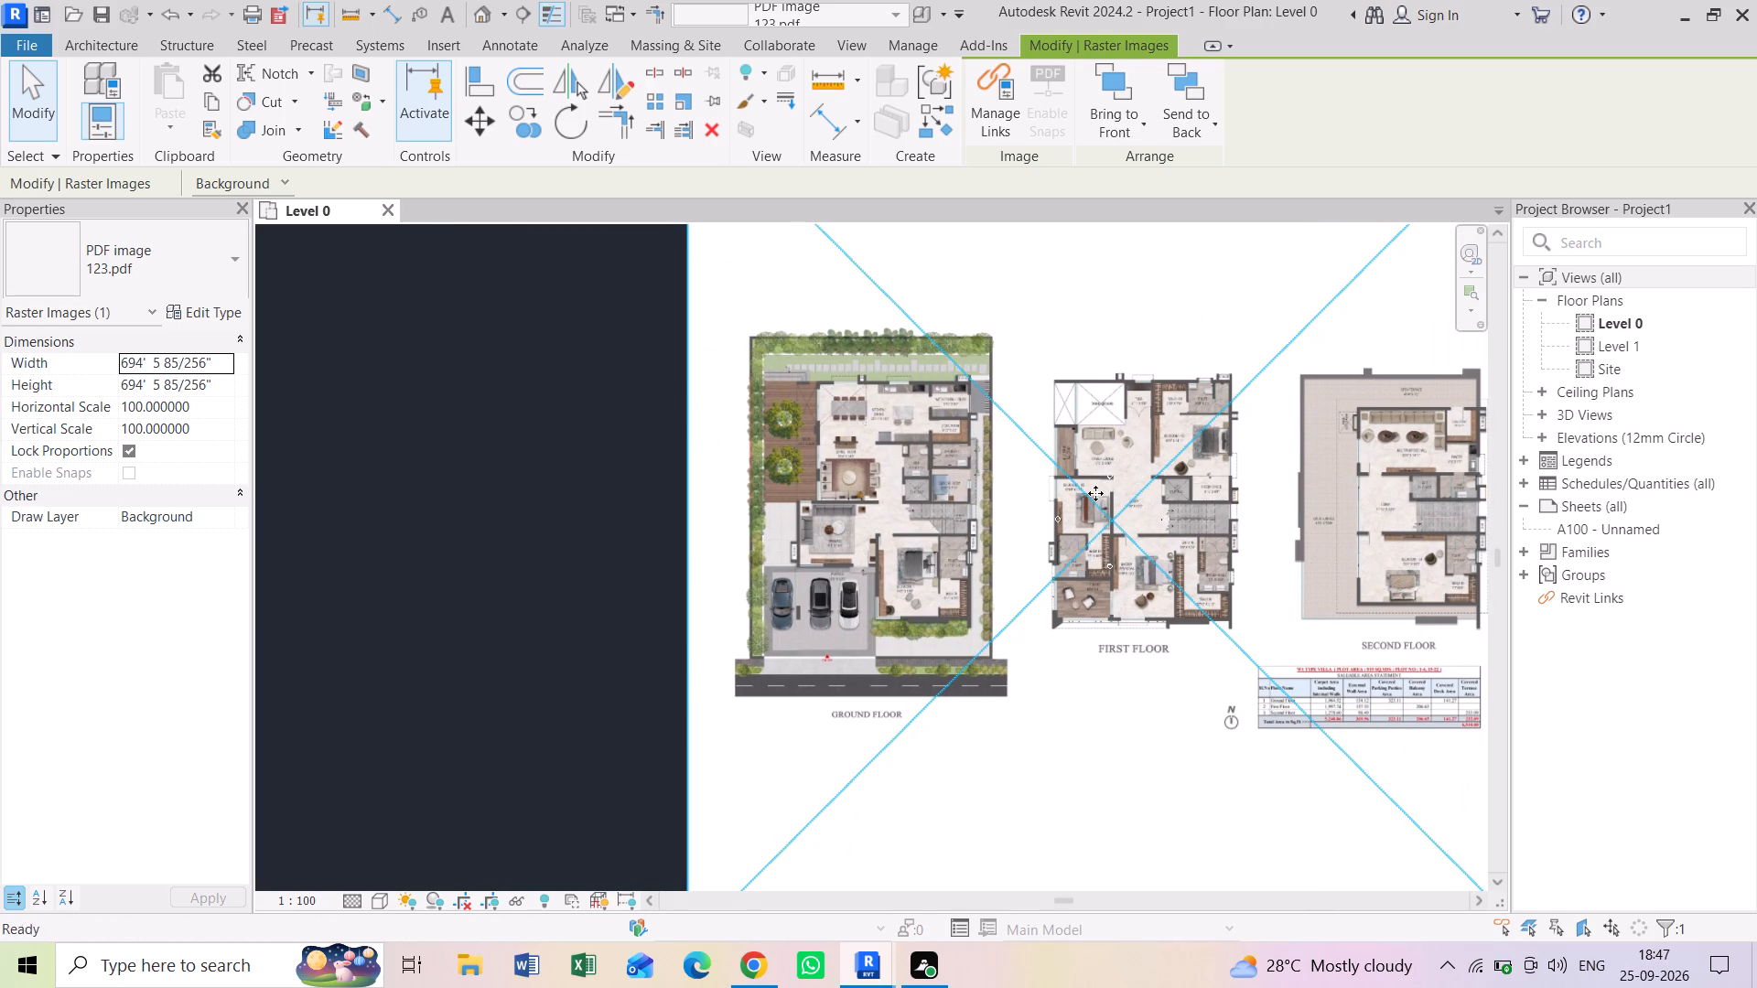
{"action": "key", "text": "Escape"}
{"action": "key", "text": "Escape"}
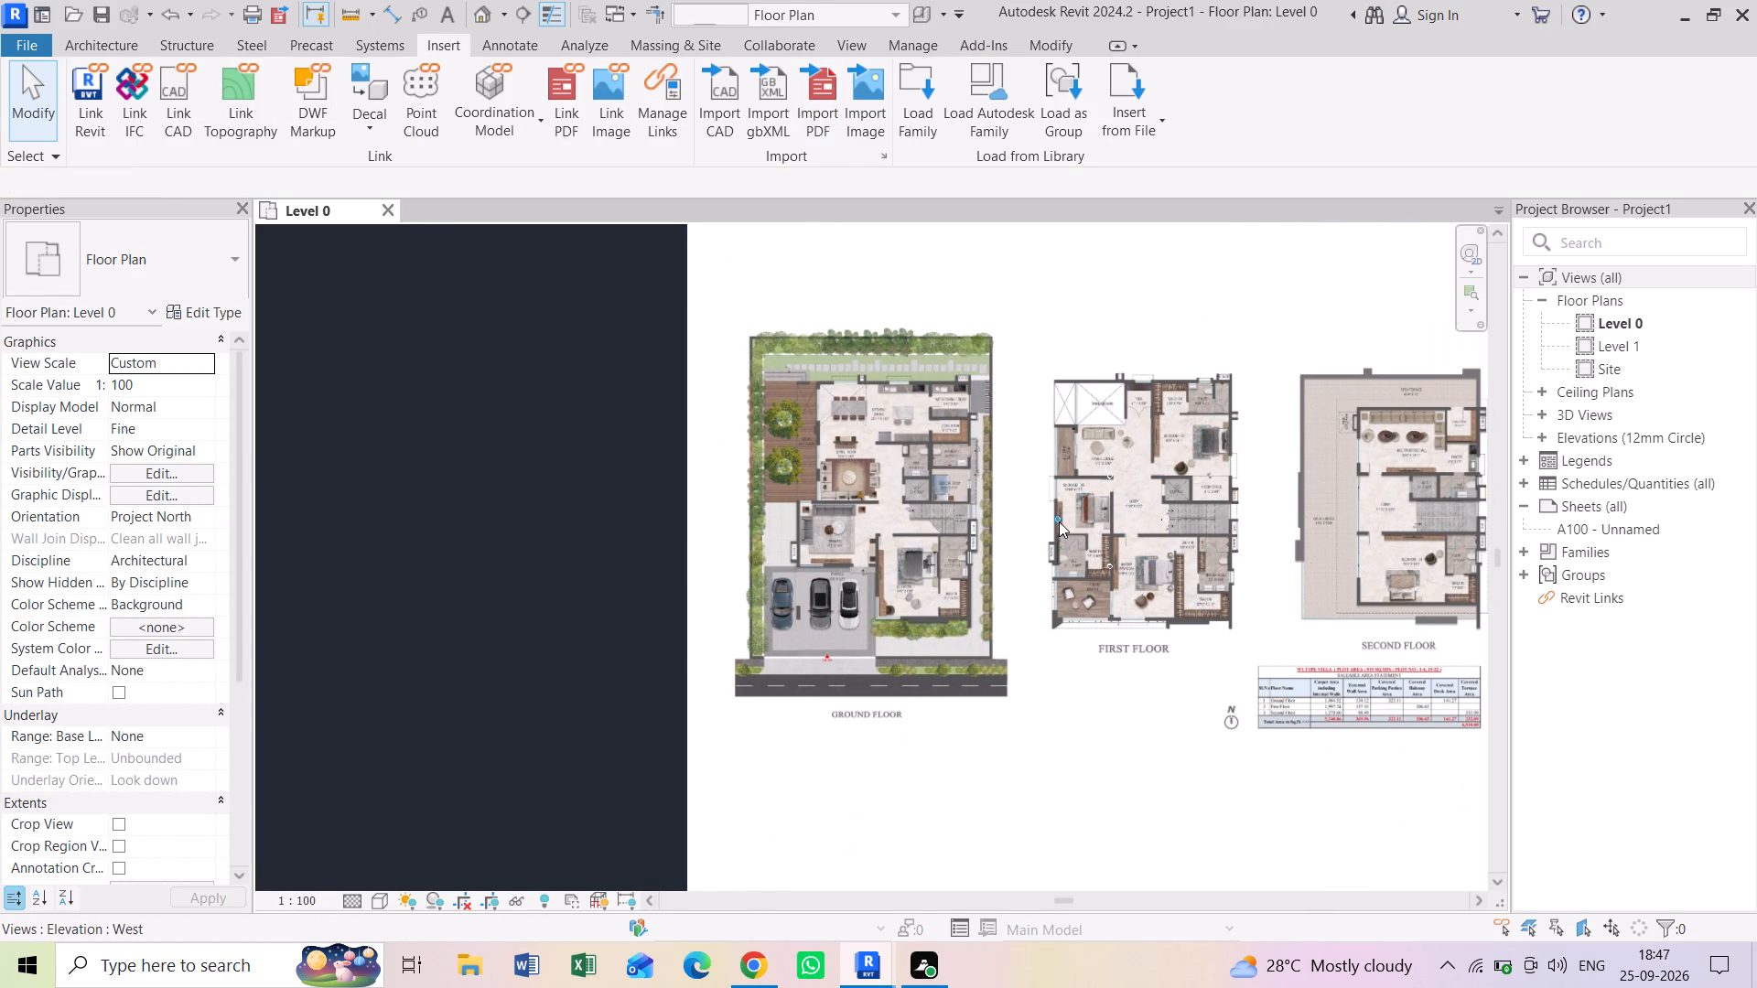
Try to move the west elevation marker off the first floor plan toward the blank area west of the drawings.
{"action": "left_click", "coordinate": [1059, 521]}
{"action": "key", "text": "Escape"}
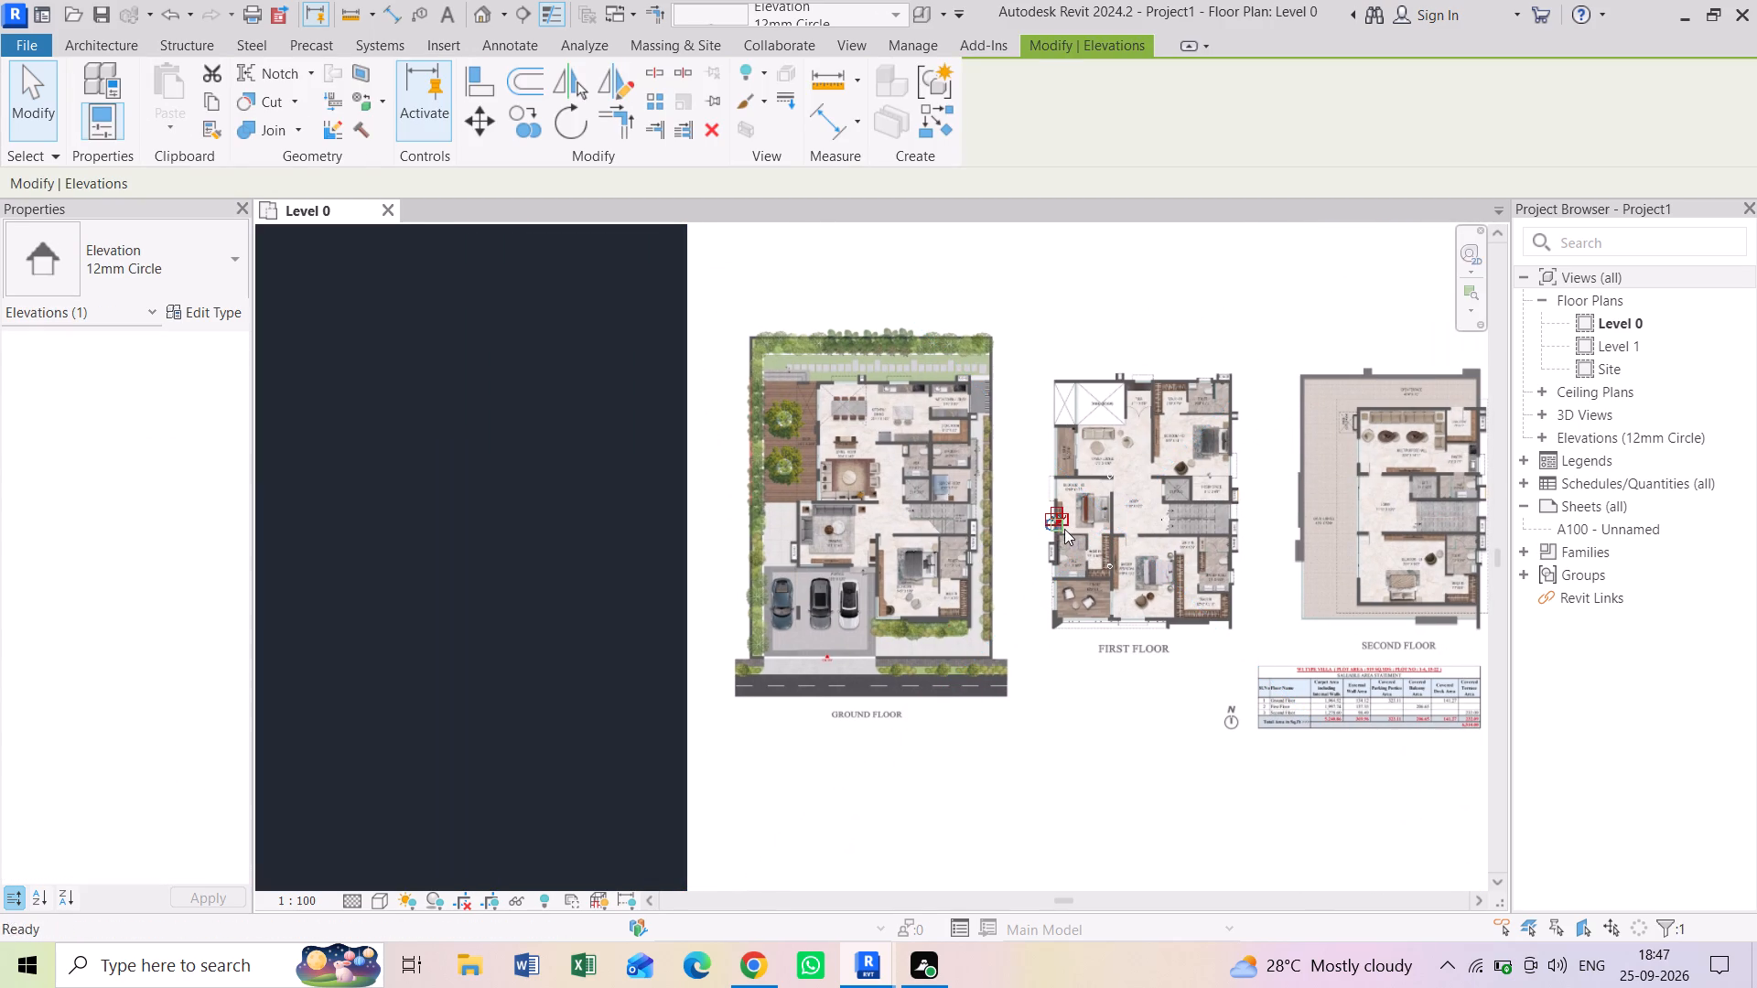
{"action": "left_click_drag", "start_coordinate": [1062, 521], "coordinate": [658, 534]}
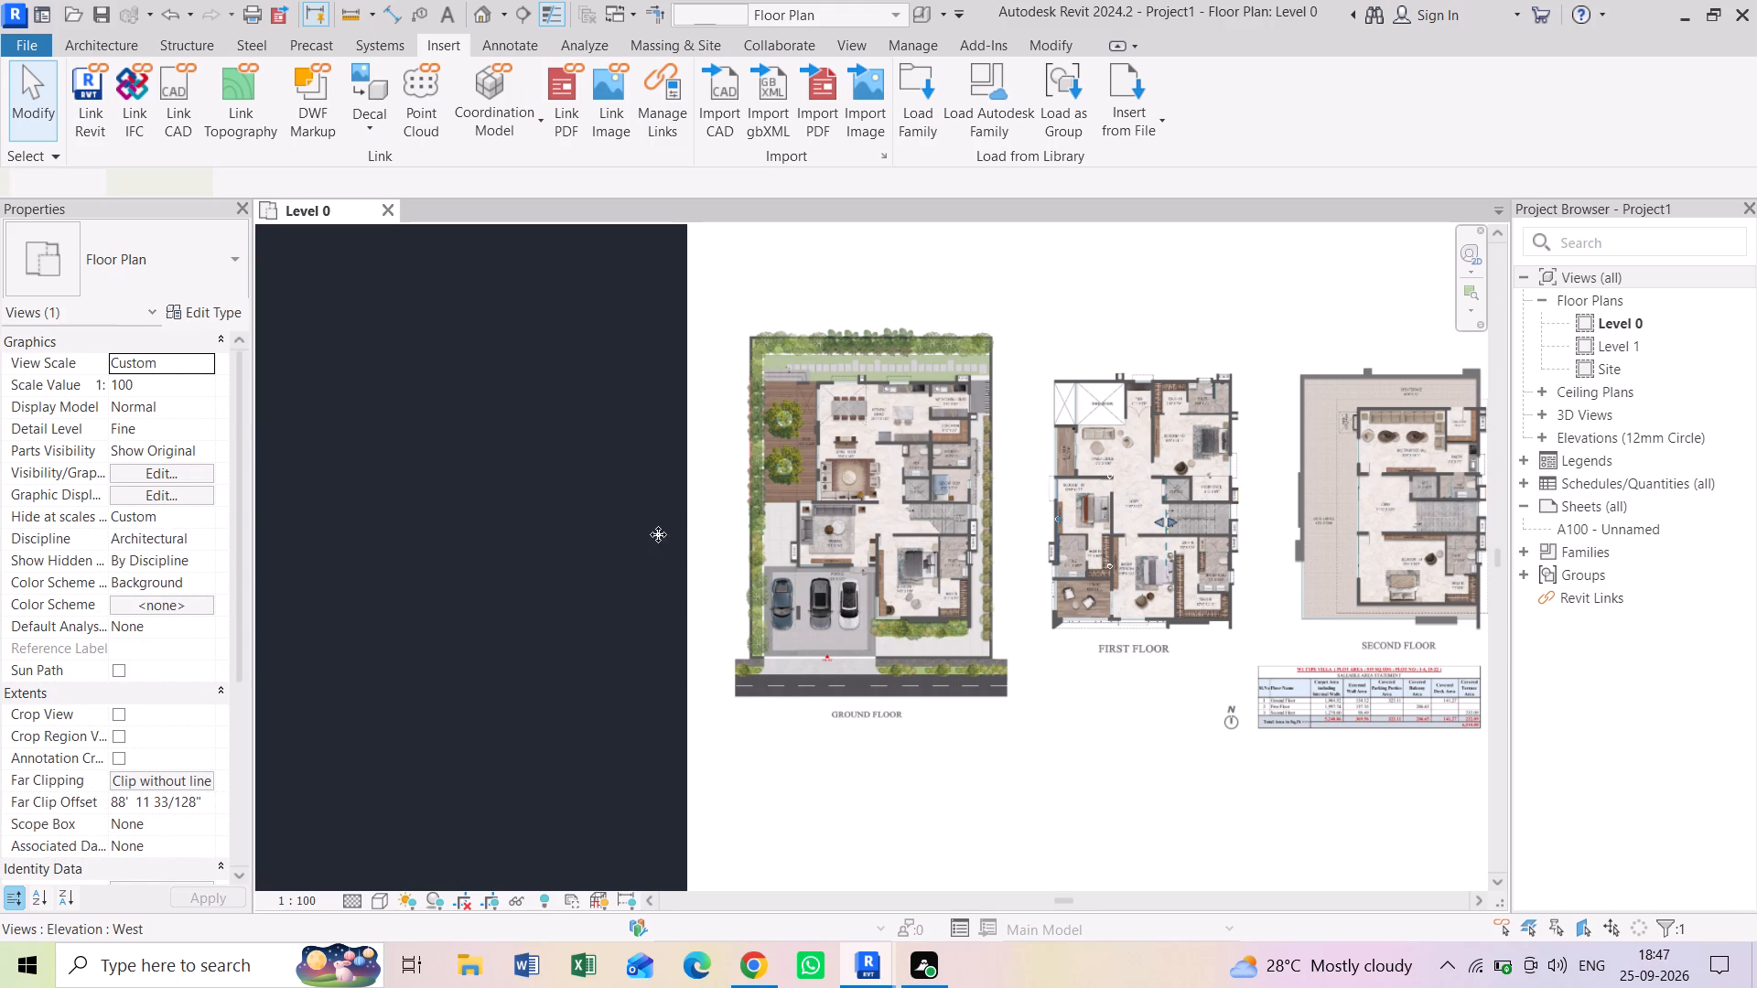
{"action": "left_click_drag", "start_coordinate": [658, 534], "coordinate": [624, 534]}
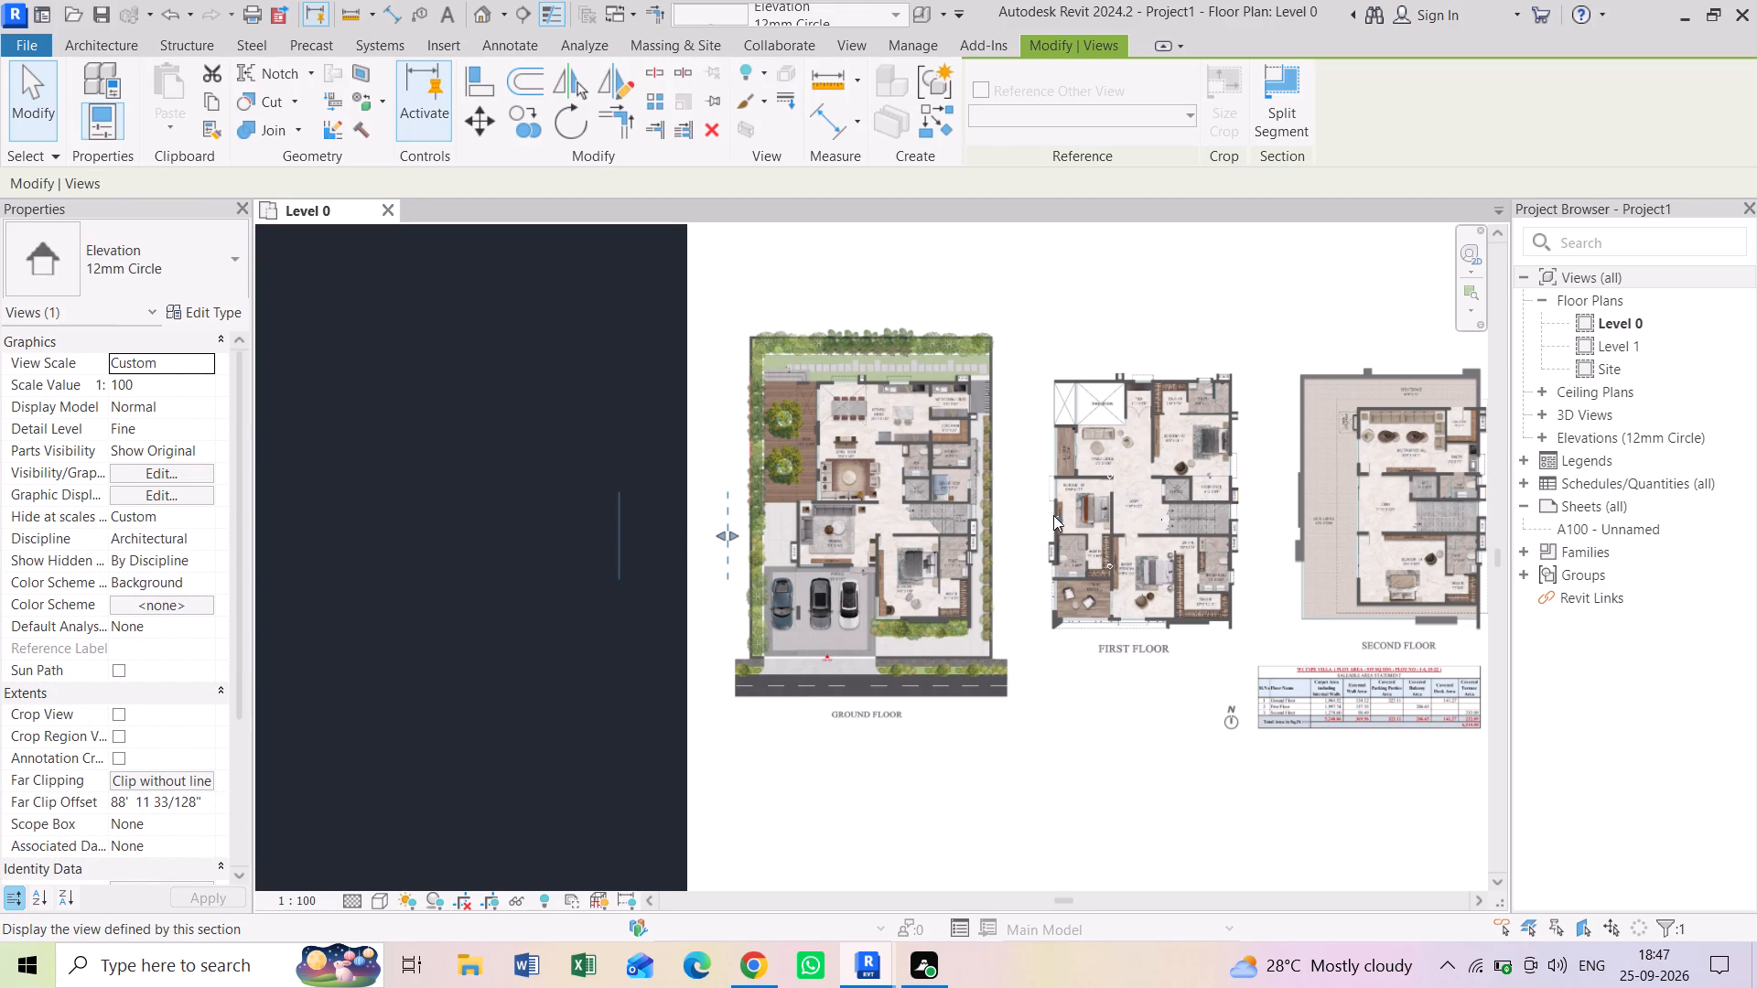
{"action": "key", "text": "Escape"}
Move the west elevation marker to the blank strip just outside the ground floor plan's west boundary.
{"action": "left_click", "coordinate": [1058, 520]}
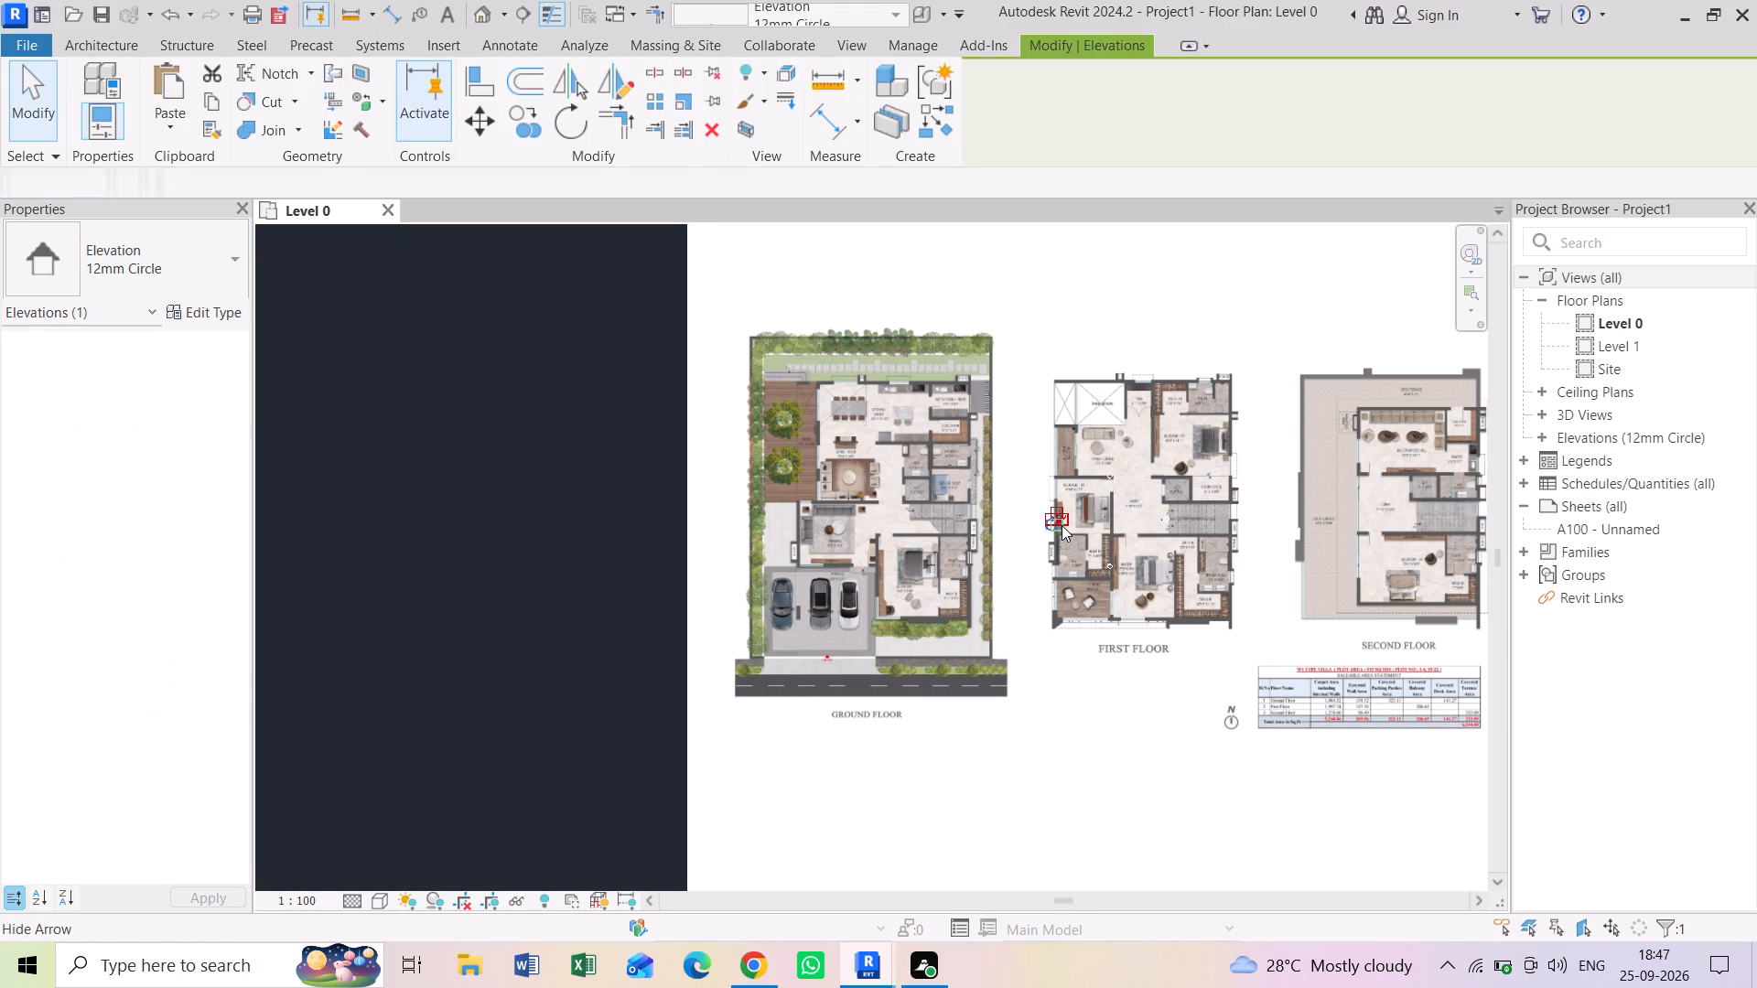
{"action": "scroll", "coordinate": [1061, 525], "scroll_direction": "up", "scroll_amount": 9}
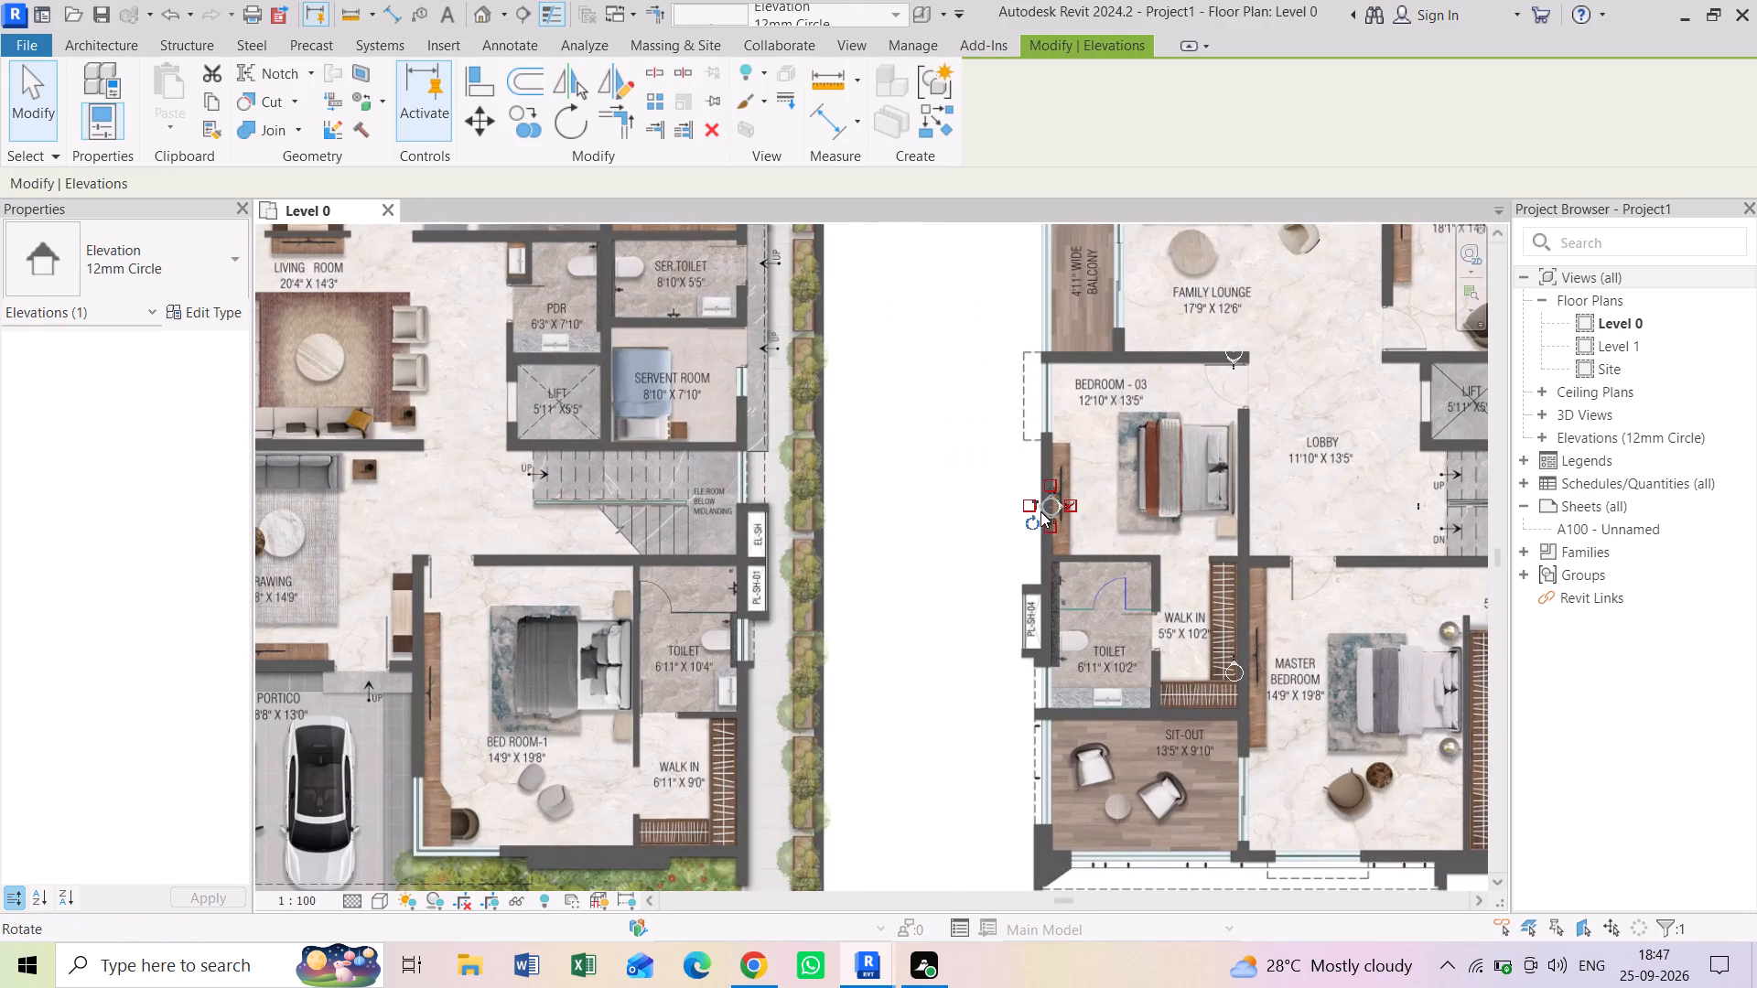
{"action": "left_click_drag", "start_coordinate": [1056, 506], "coordinate": [722, 510]}
{"action": "scroll", "coordinate": [781, 516], "scroll_direction": "down", "scroll_amount": 3}
{"action": "middle_click_drag", "start_coordinate": [772, 522], "coordinate": [1137, 484]}
{"action": "scroll", "coordinate": [1052, 475], "scroll_direction": "down", "scroll_amount": 1}
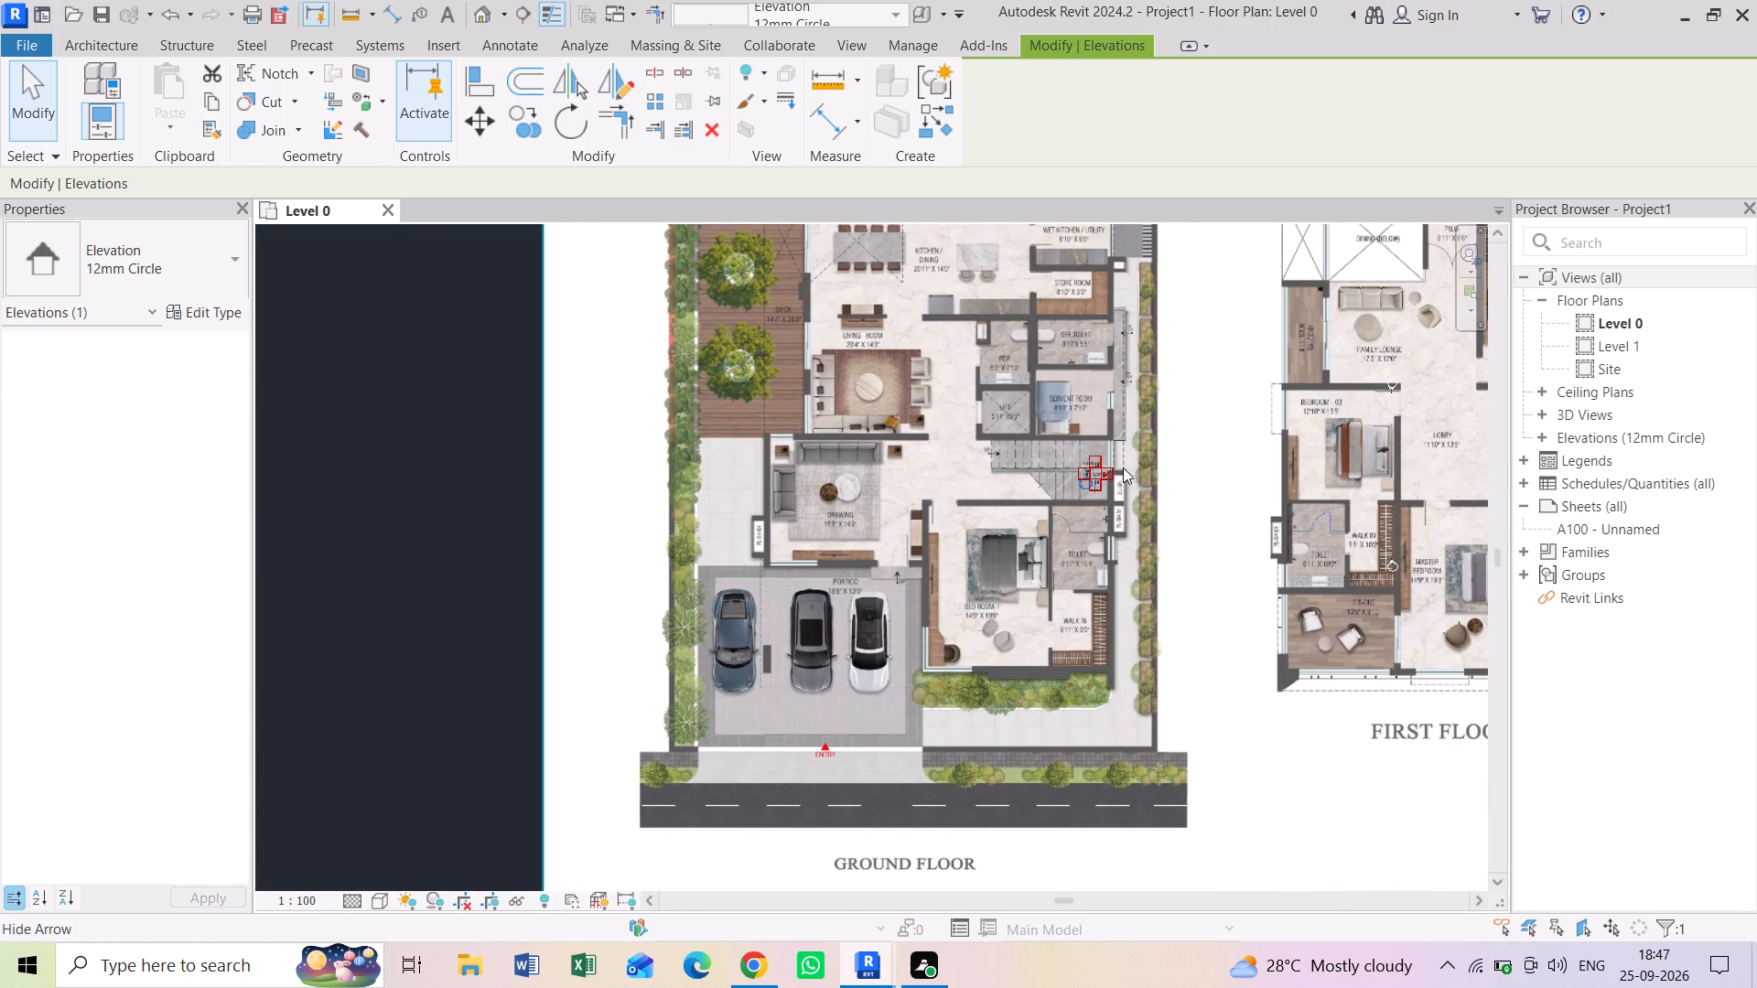
{"action": "scroll", "coordinate": [1098, 475], "scroll_direction": "up", "scroll_amount": 4}
{"action": "left_click_drag", "start_coordinate": [1092, 471], "coordinate": [544, 496]}
{"action": "middle_click_drag", "start_coordinate": [536, 499], "coordinate": [1058, 464]}
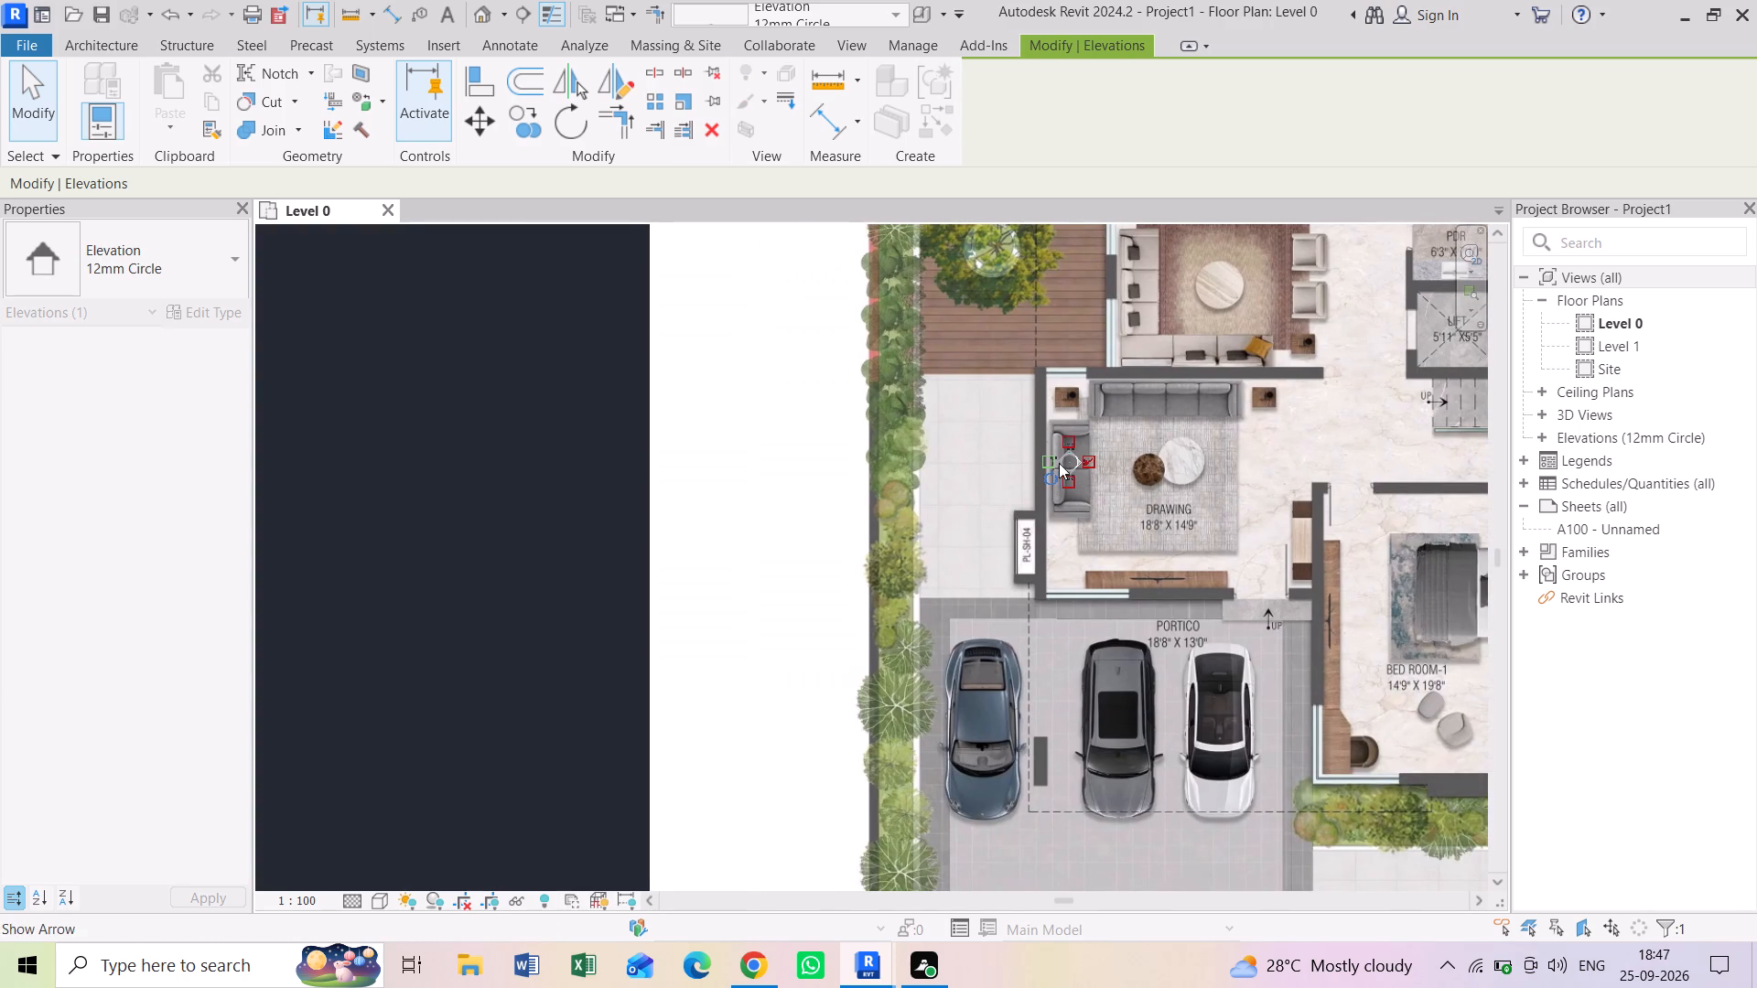
{"action": "left_click_drag", "start_coordinate": [1073, 462], "coordinate": [932, 456]}
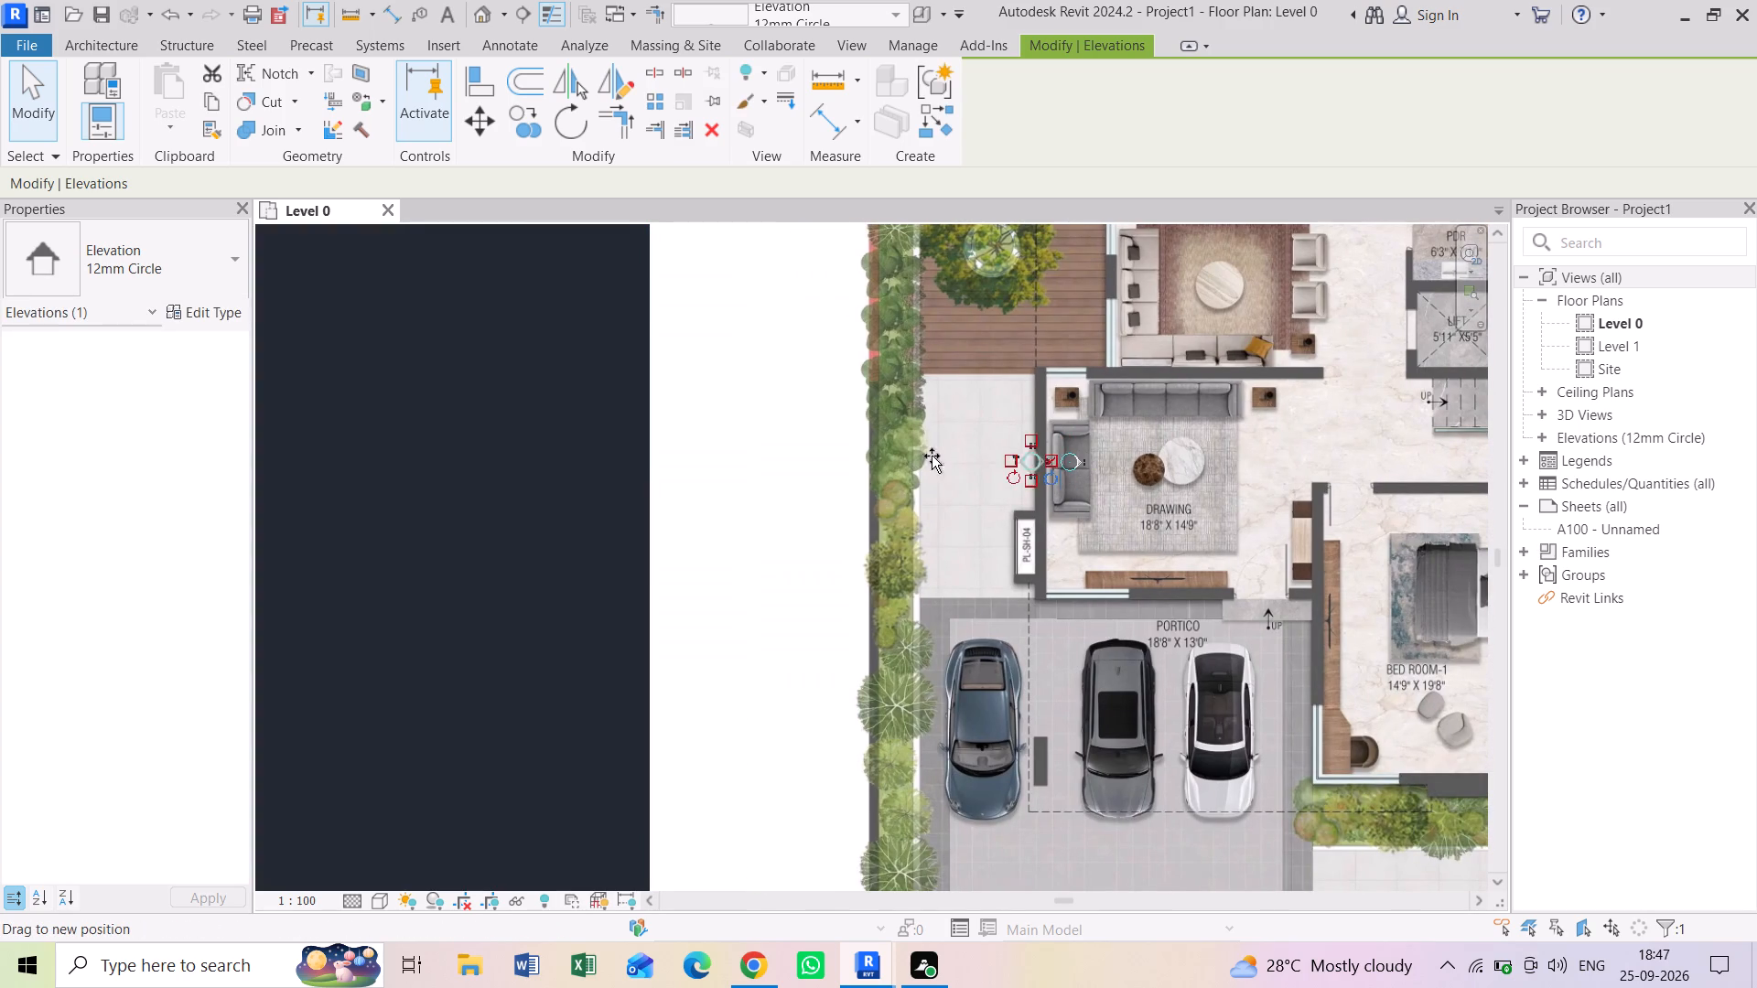
{"action": "left_click_drag", "start_coordinate": [932, 456], "coordinate": [788, 457]}
Move the south elevation marker from the first floor's walk-in area to just below the GROUND FLOOR title.
{"action": "scroll", "coordinate": [949, 479], "scroll_direction": "down", "scroll_amount": 1}
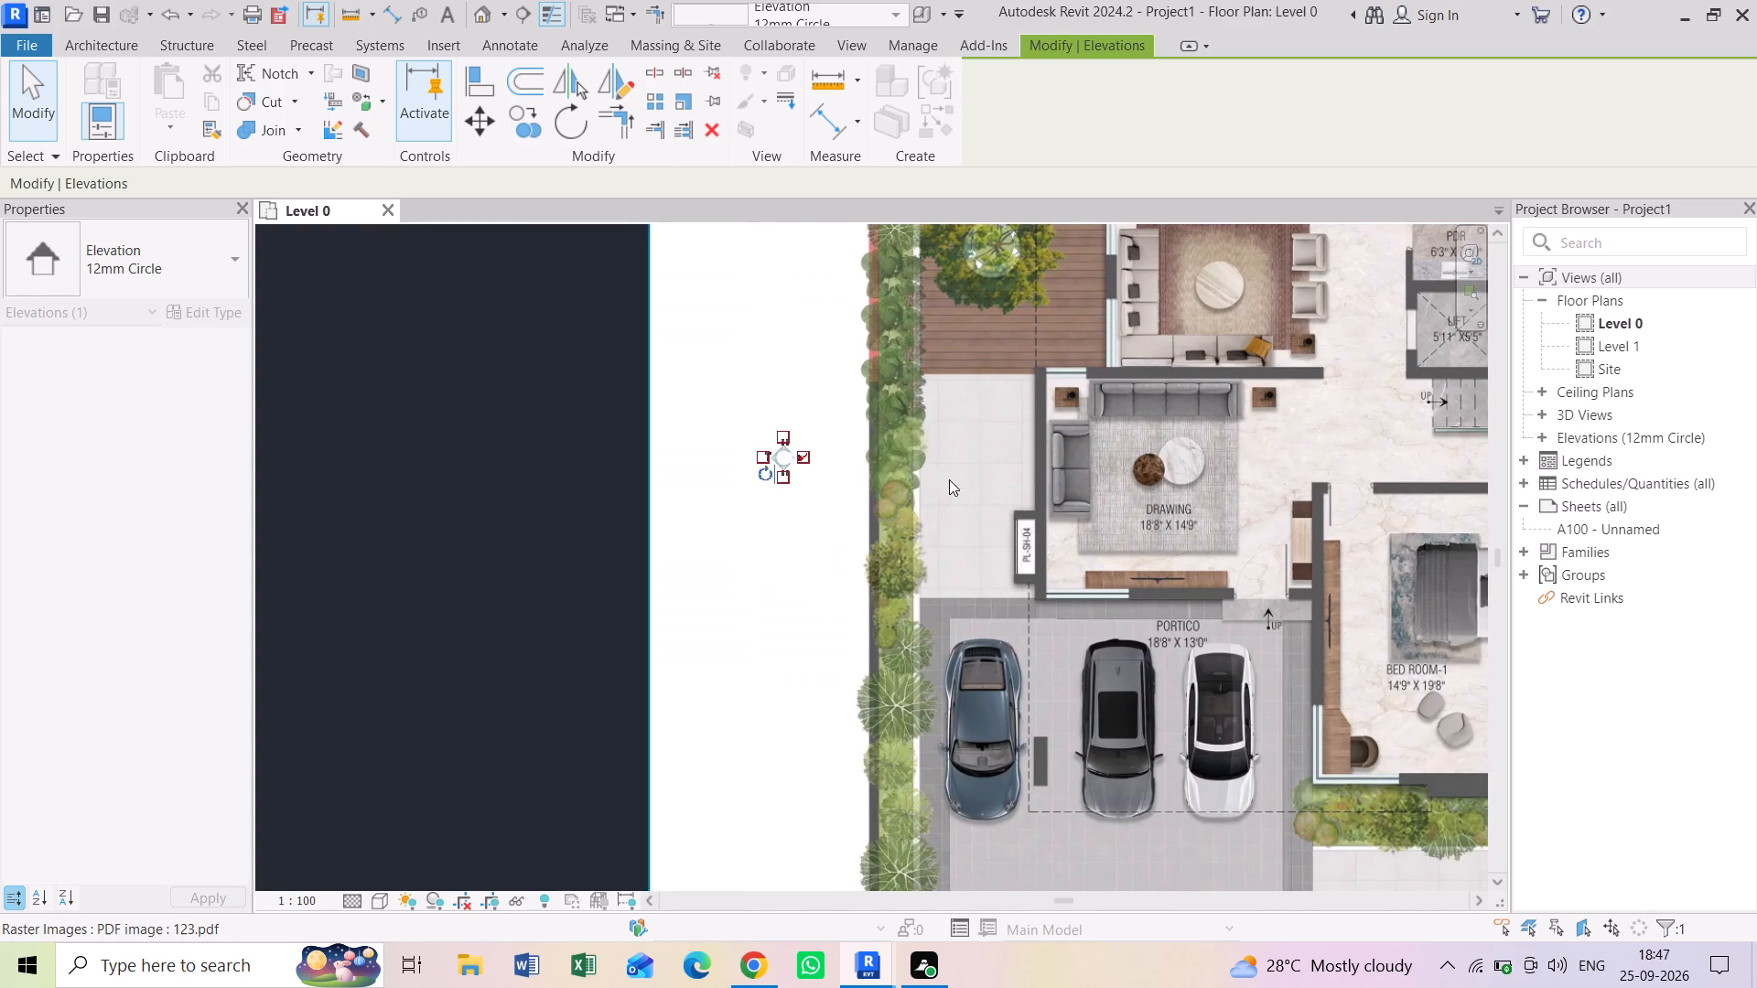
{"action": "scroll", "coordinate": [949, 479], "scroll_direction": "down", "scroll_amount": 2}
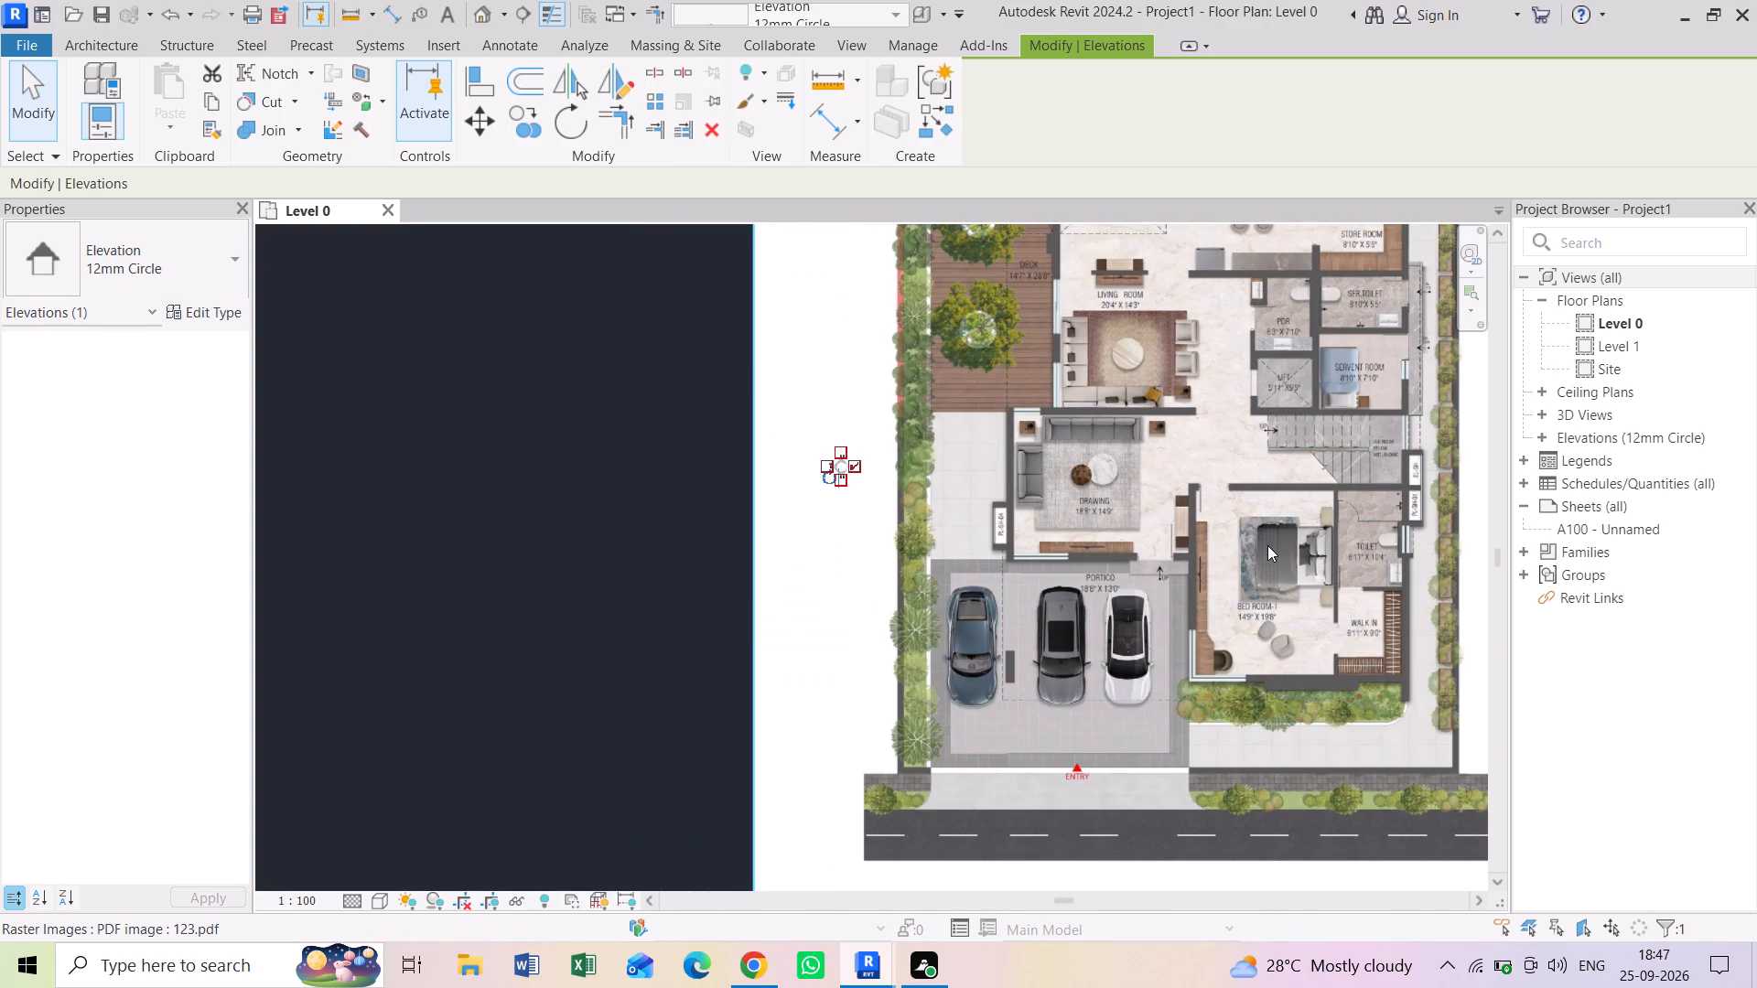
{"action": "scroll", "coordinate": [1031, 608], "scroll_direction": "down", "scroll_amount": 3}
{"action": "middle_click_drag", "start_coordinate": [1054, 603], "coordinate": [468, 491]}
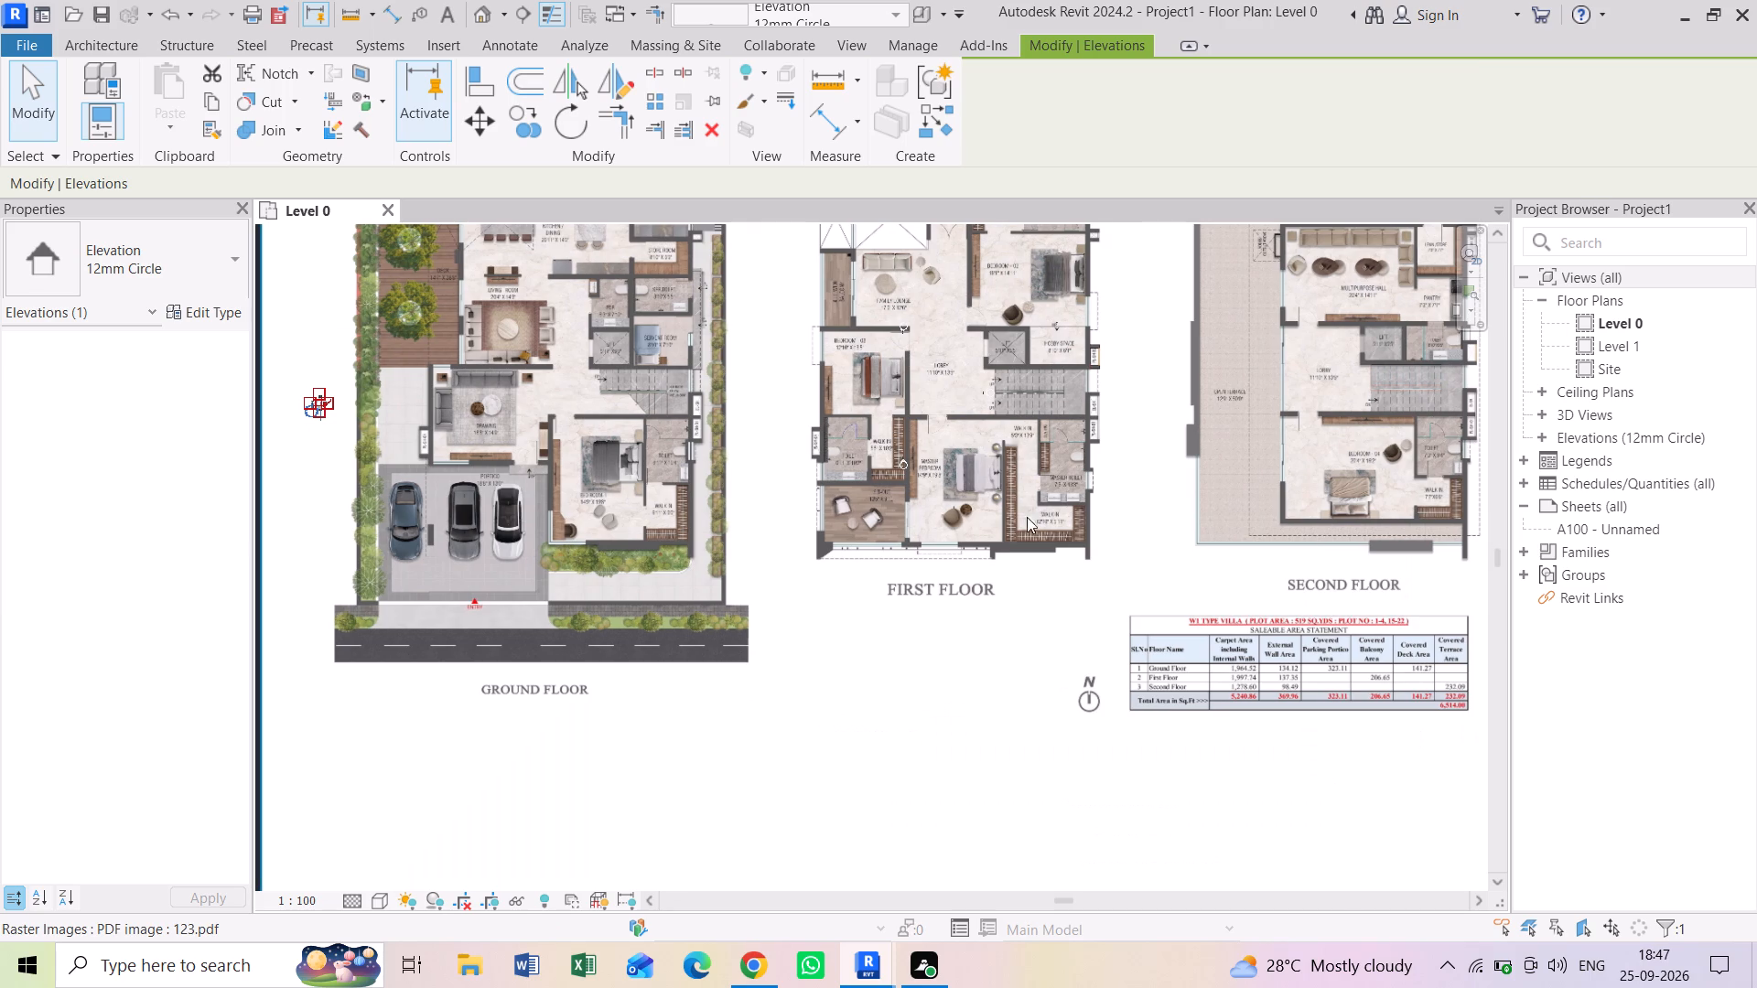
{"action": "middle_click_drag", "start_coordinate": [780, 544], "coordinate": [1070, 550]}
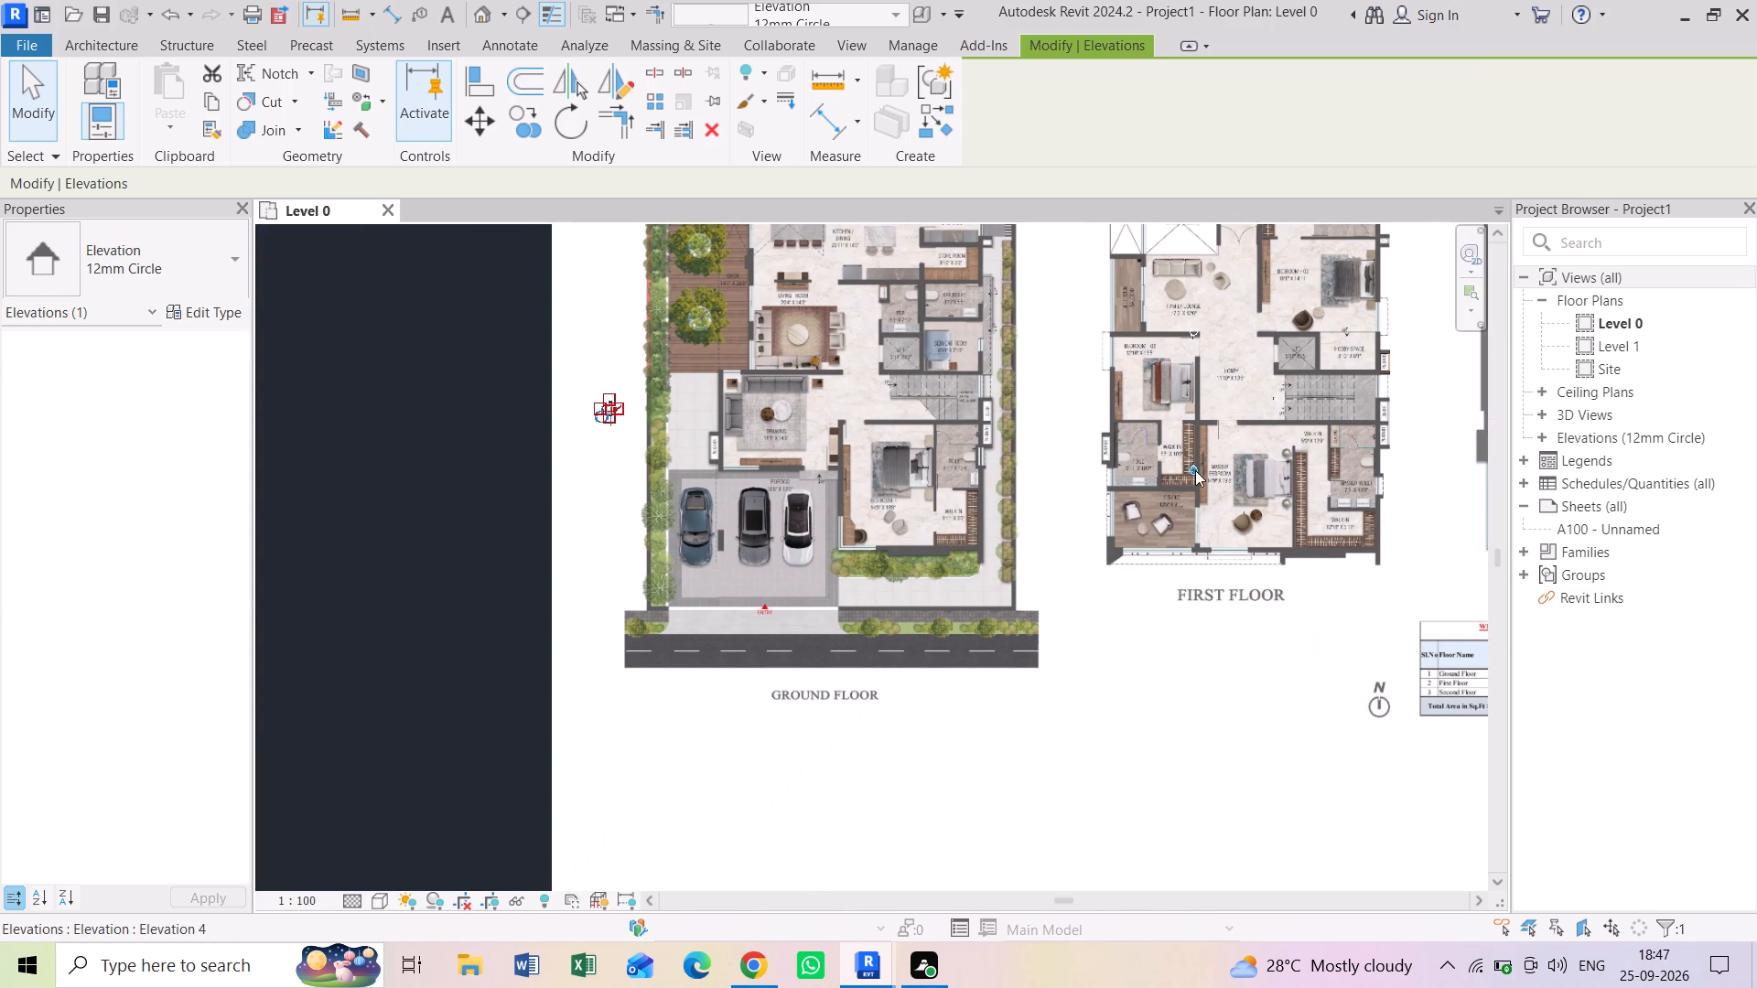
{"action": "left_click", "coordinate": [1189, 469]}
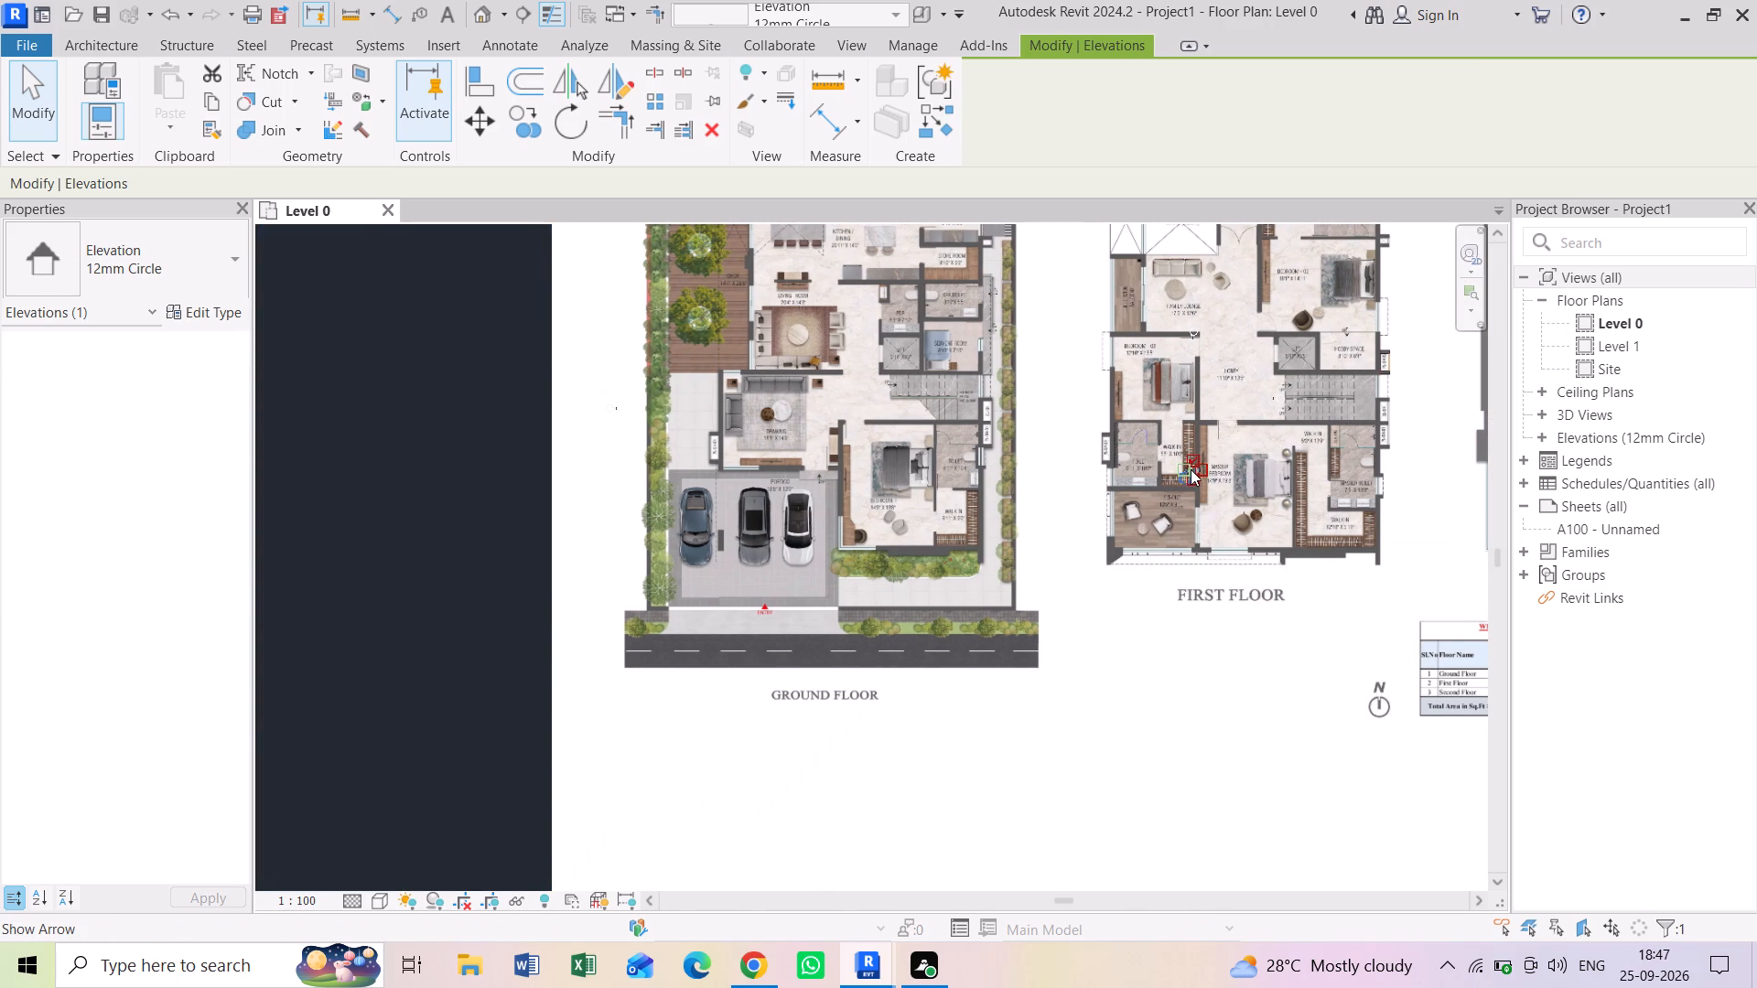
{"action": "scroll", "coordinate": [1191, 470], "scroll_direction": "up", "scroll_amount": 7}
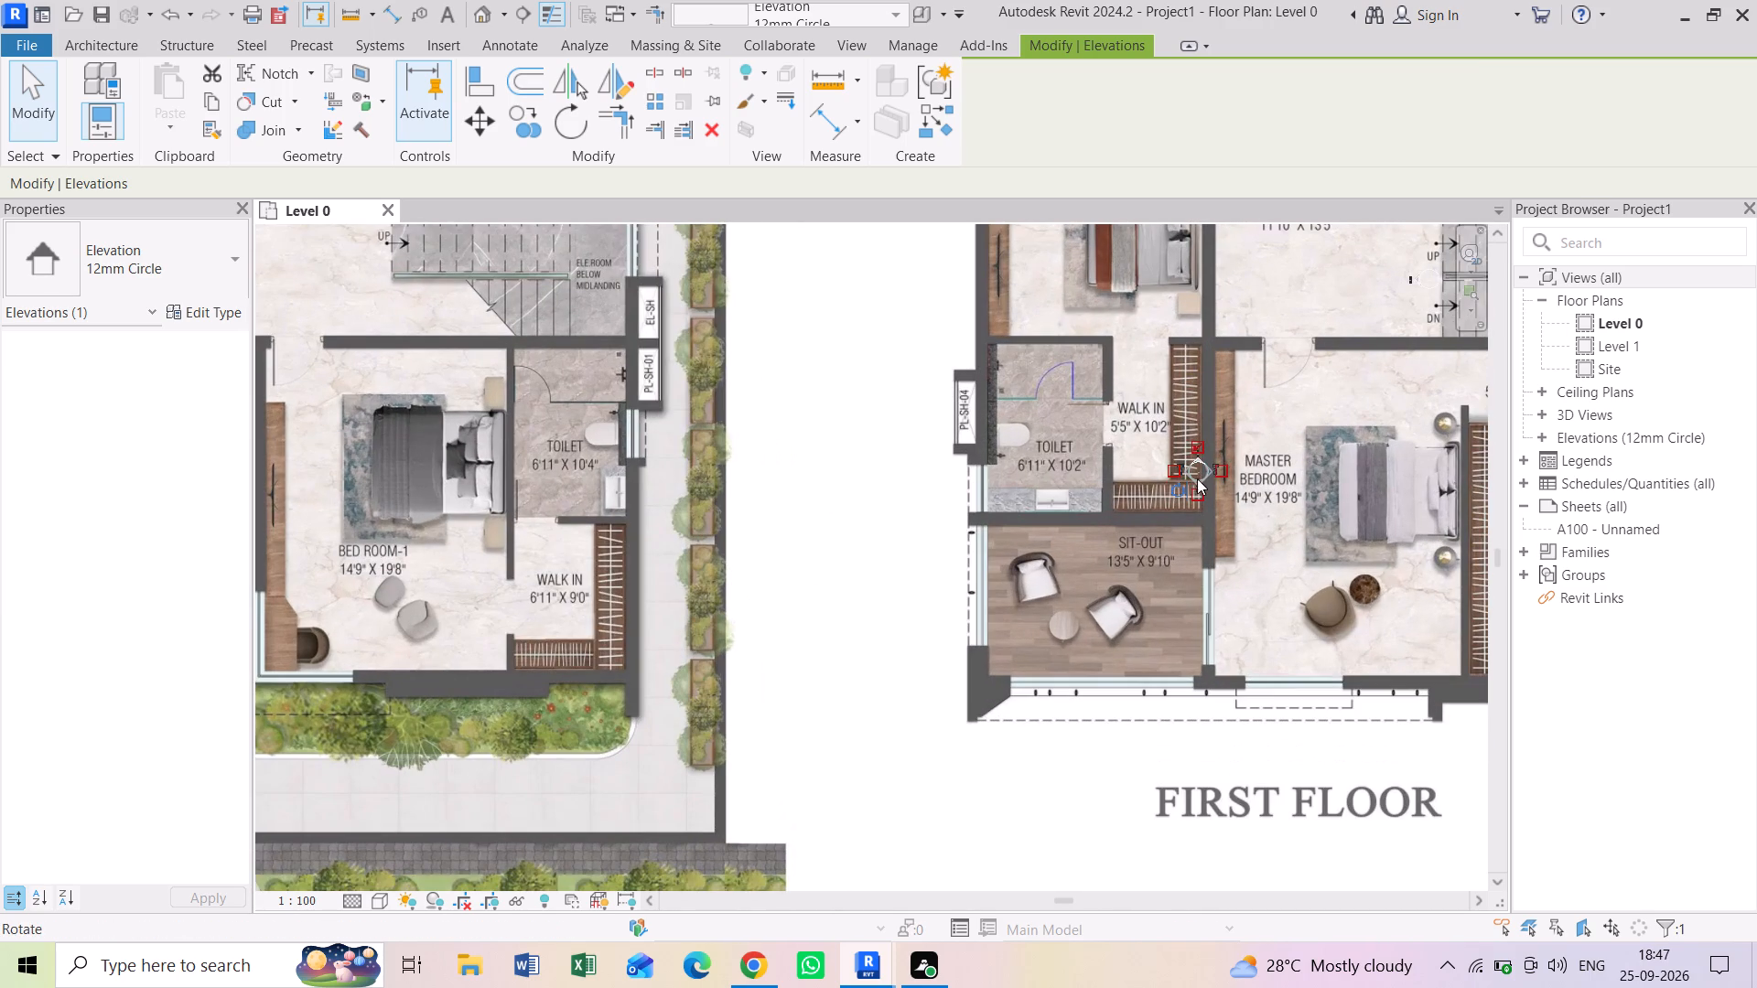
{"action": "left_click_drag", "start_coordinate": [1200, 472], "coordinate": [634, 794]}
{"action": "middle_click_drag", "start_coordinate": [634, 794], "coordinate": [900, 568]}
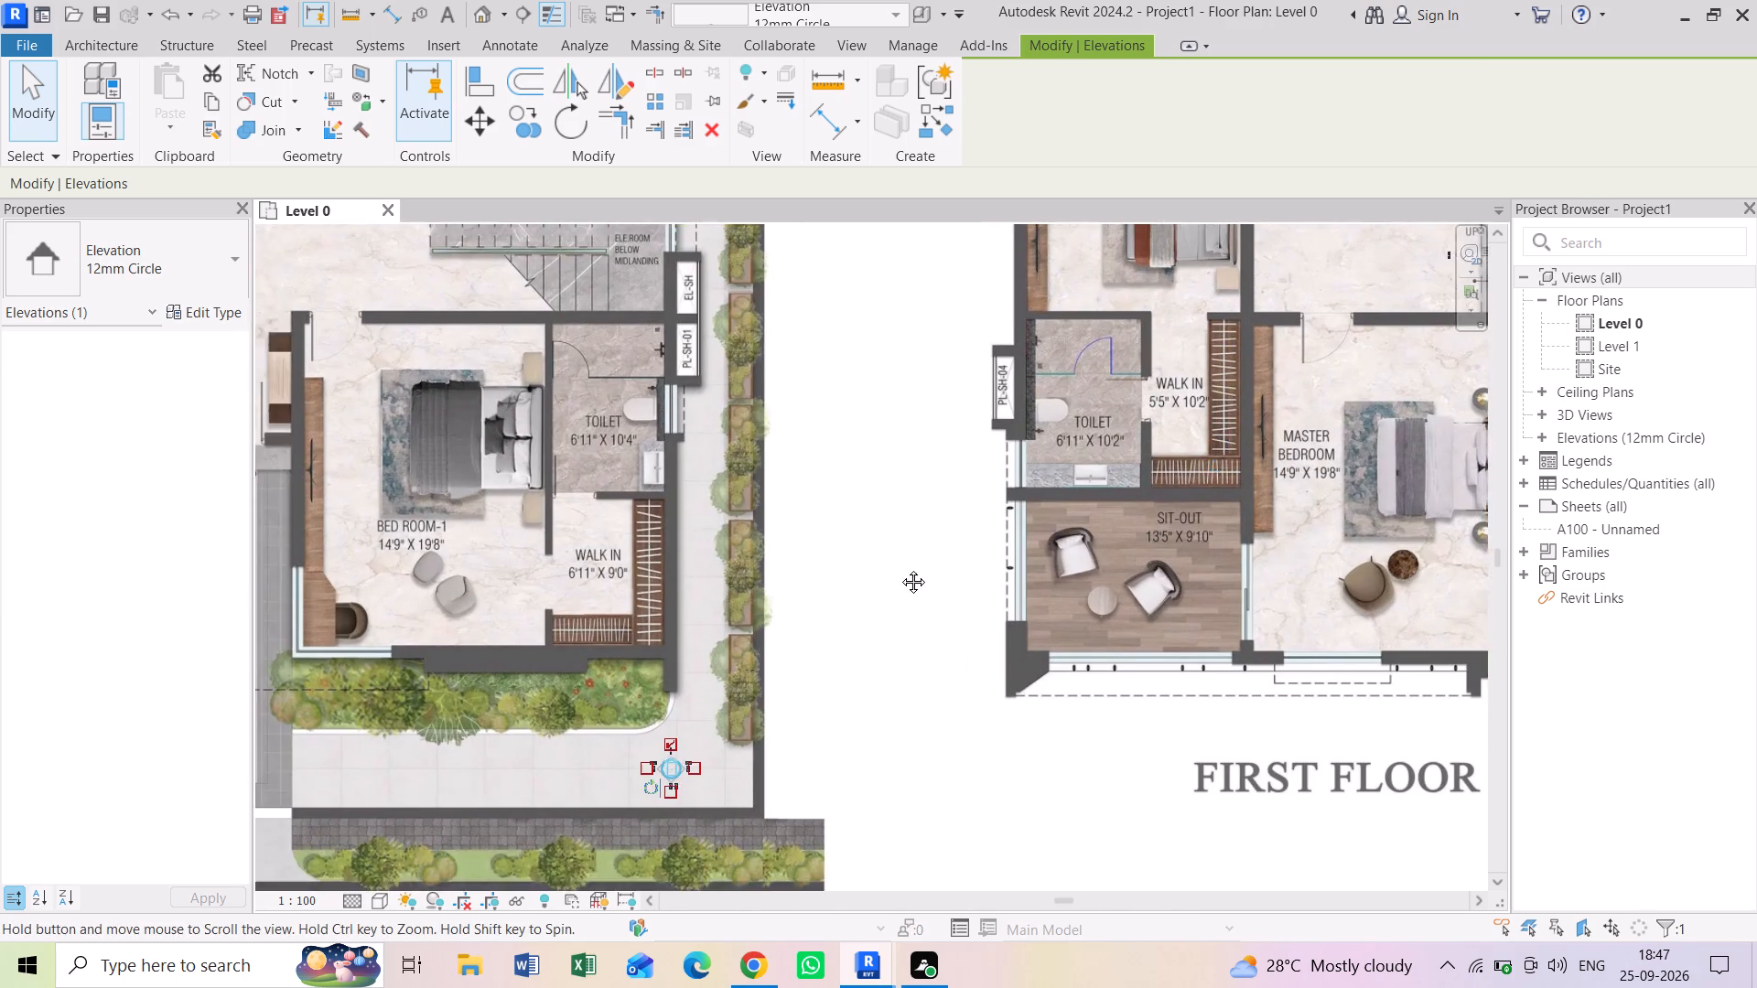
{"action": "middle_click_drag", "start_coordinate": [900, 568], "coordinate": [1068, 428]}
{"action": "left_click_drag", "start_coordinate": [1069, 424], "coordinate": [532, 762]}
{"action": "scroll", "coordinate": [554, 736], "scroll_direction": "down", "scroll_amount": 4}
{"action": "middle_click_drag", "start_coordinate": [642, 562], "coordinate": [666, 590]}
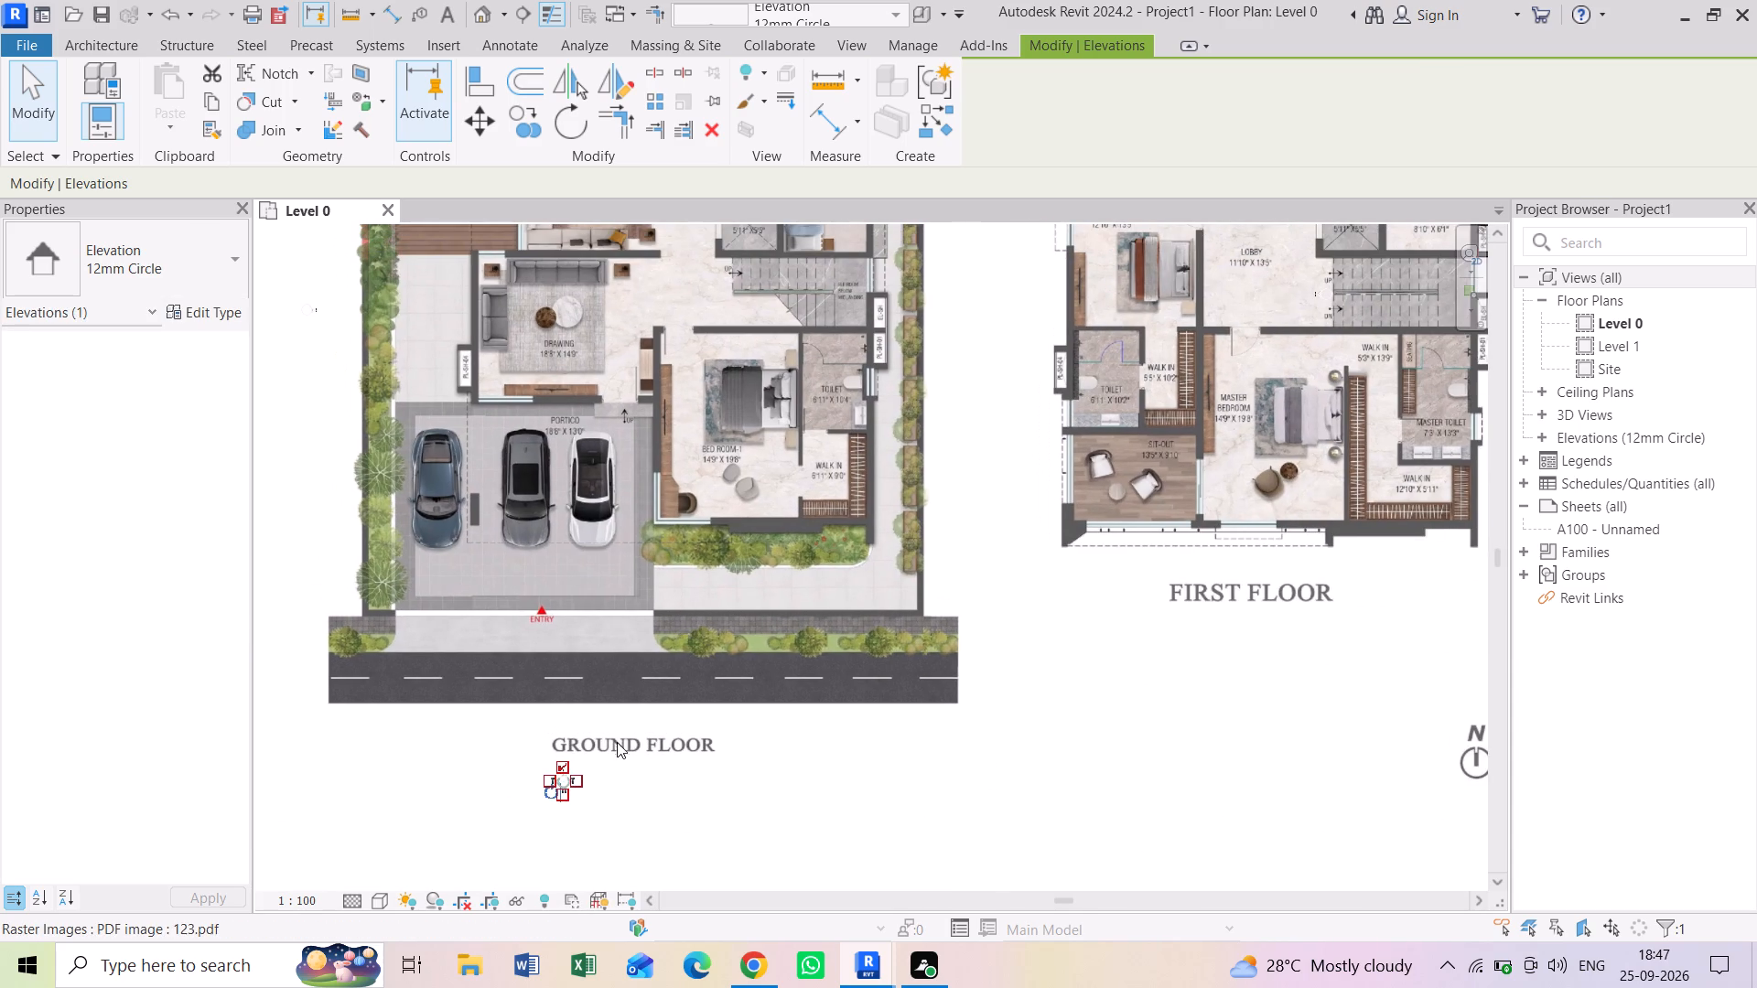
{"action": "scroll", "coordinate": [551, 777], "scroll_direction": "up", "scroll_amount": 6}
{"action": "left_click_drag", "start_coordinate": [586, 787], "coordinate": [684, 753]}
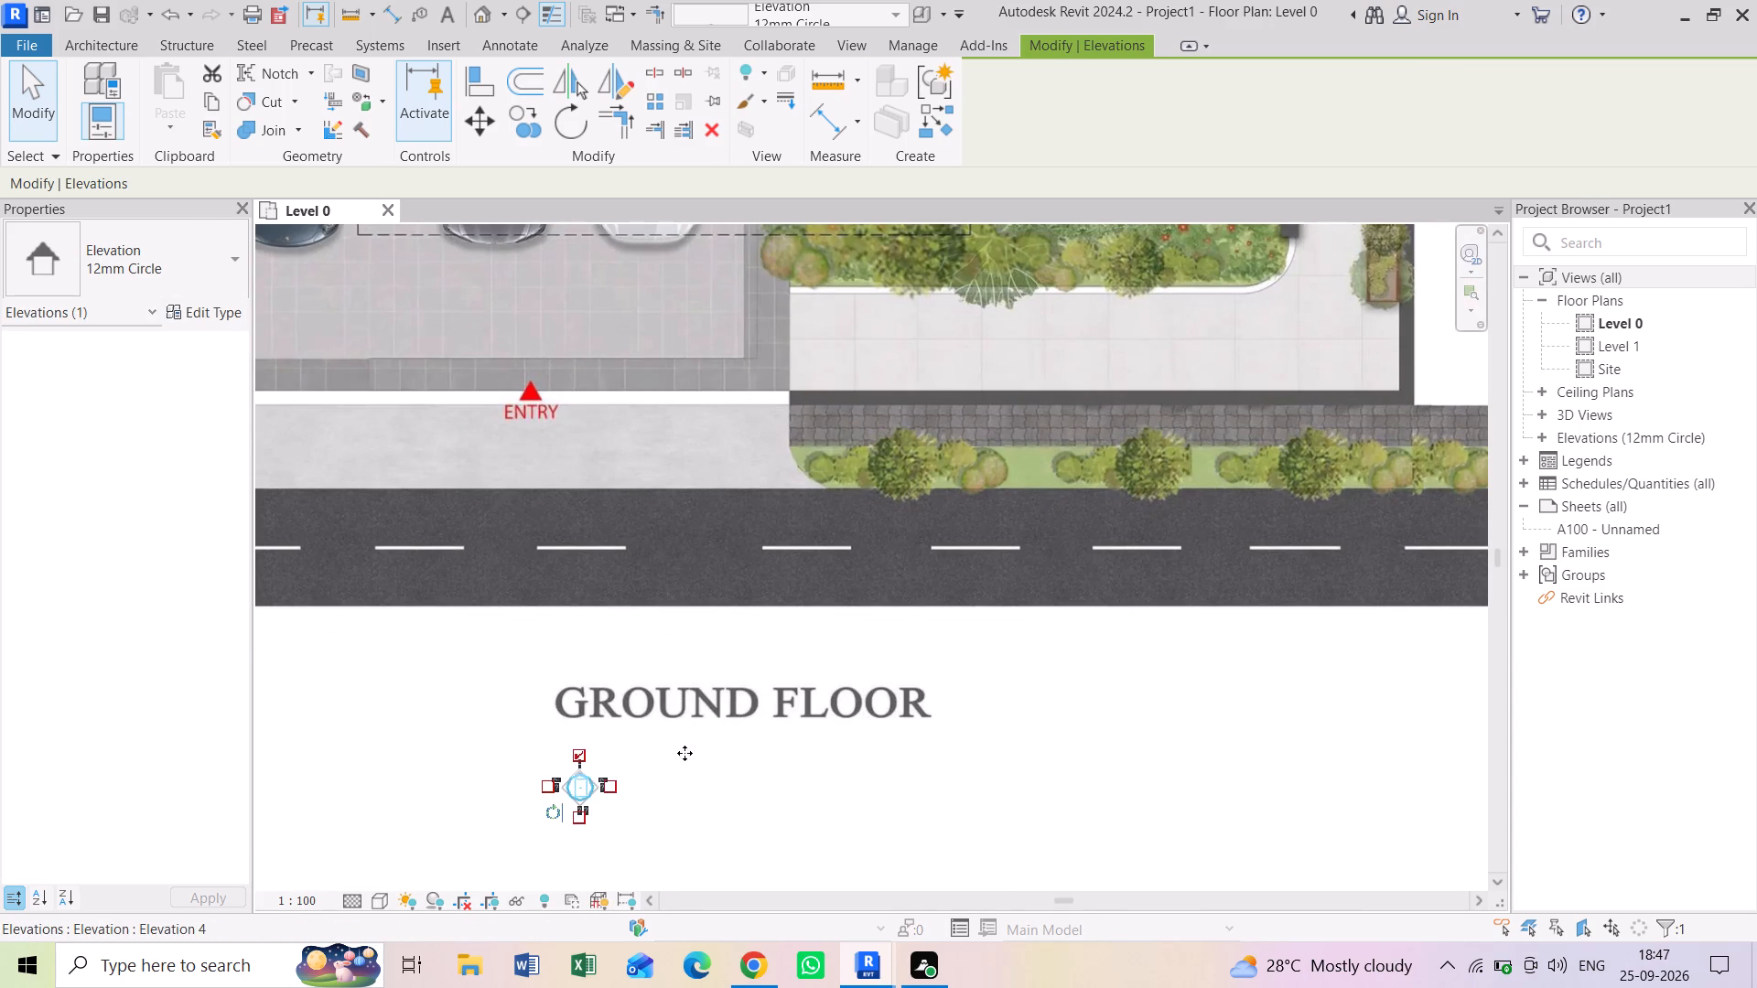
{"action": "left_click_drag", "start_coordinate": [684, 753], "coordinate": [809, 777]}
Examine the first floor plan's rooms and its position between the ground and second floor plans.
{"action": "scroll", "coordinate": [837, 722], "scroll_direction": "down", "scroll_amount": 5}
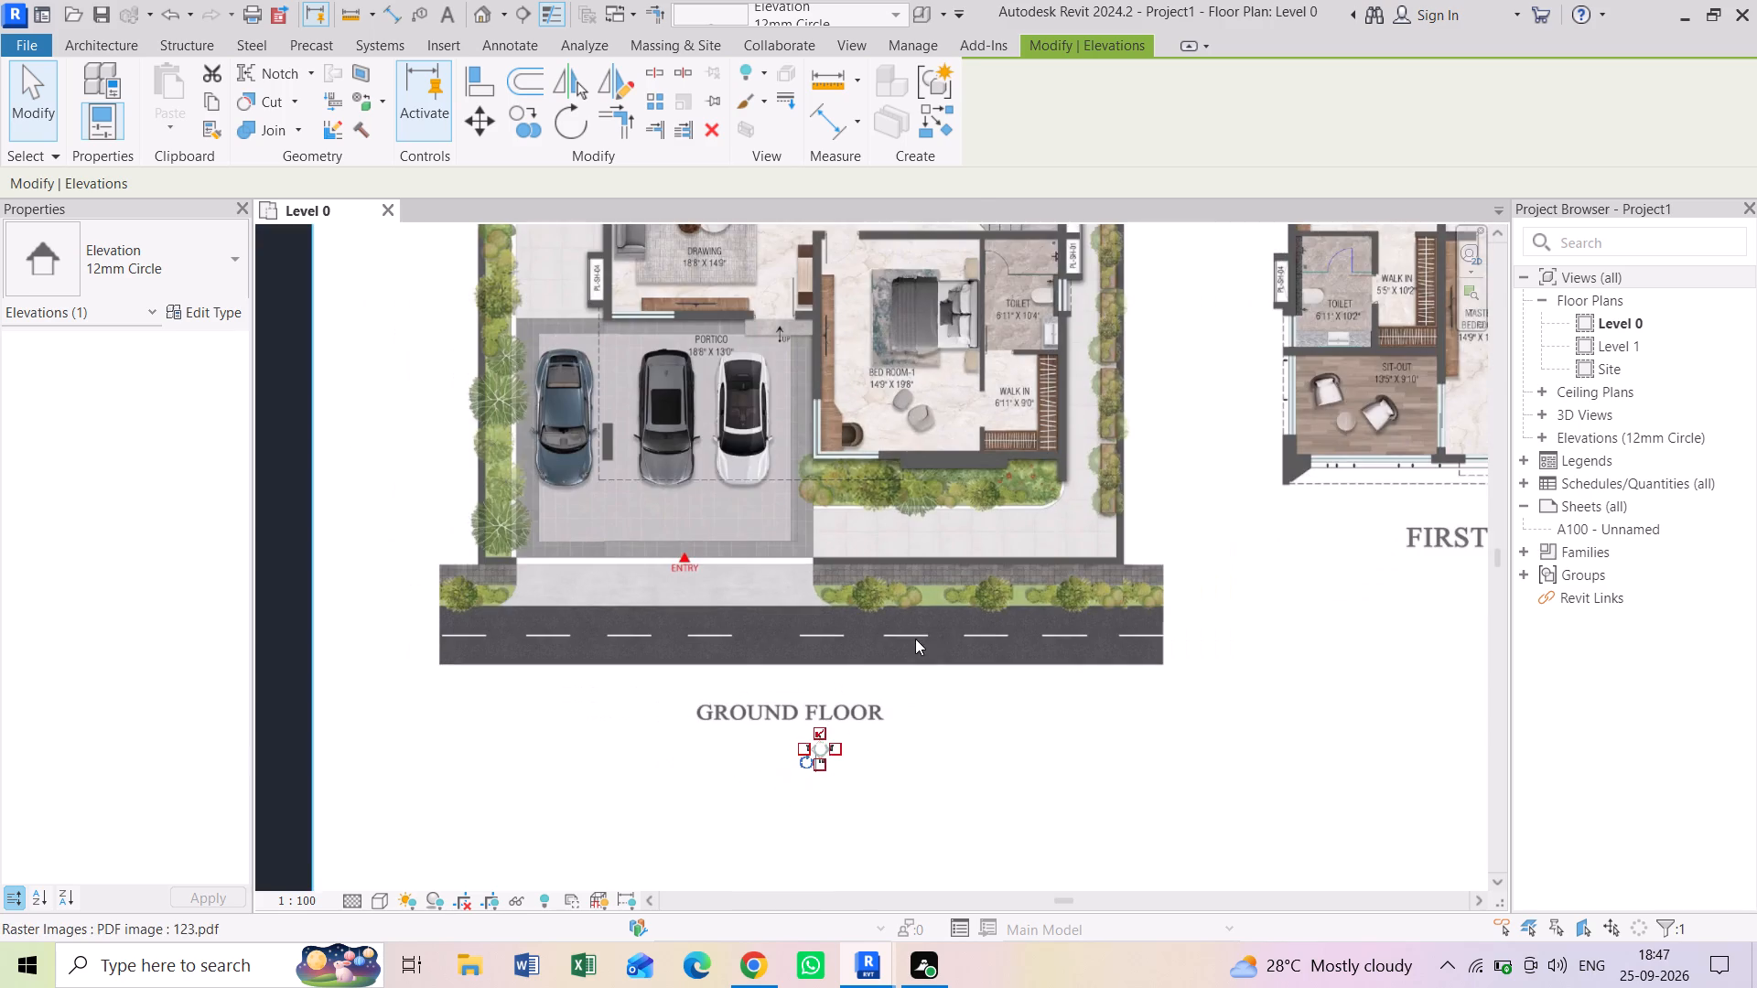
{"action": "middle_click_drag", "start_coordinate": [915, 638], "coordinate": [801, 753]}
{"action": "scroll", "coordinate": [876, 634], "scroll_direction": "down", "scroll_amount": 3}
{"action": "middle_click_drag", "start_coordinate": [908, 564], "coordinate": [796, 690]}
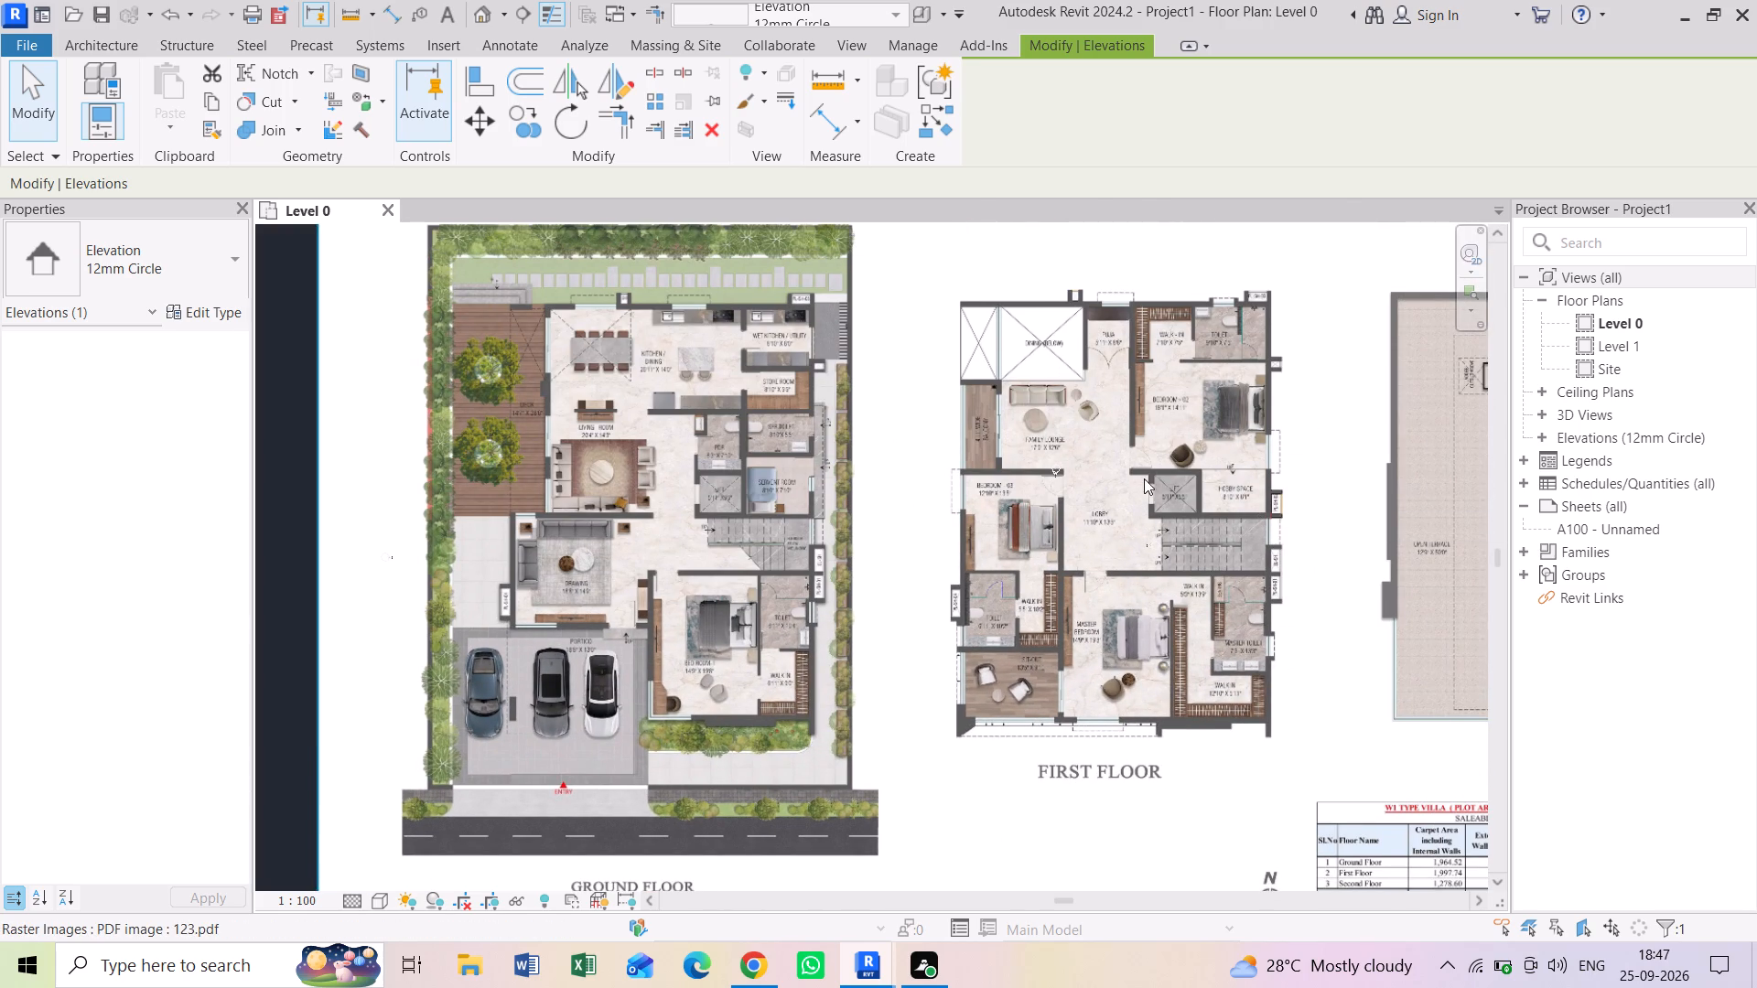
{"action": "scroll", "coordinate": [1153, 495], "scroll_direction": "down", "scroll_amount": 1}
{"action": "middle_click_drag", "start_coordinate": [1160, 506], "coordinate": [1021, 536]}
{"action": "scroll", "coordinate": [1075, 529], "scroll_direction": "up", "scroll_amount": 6}
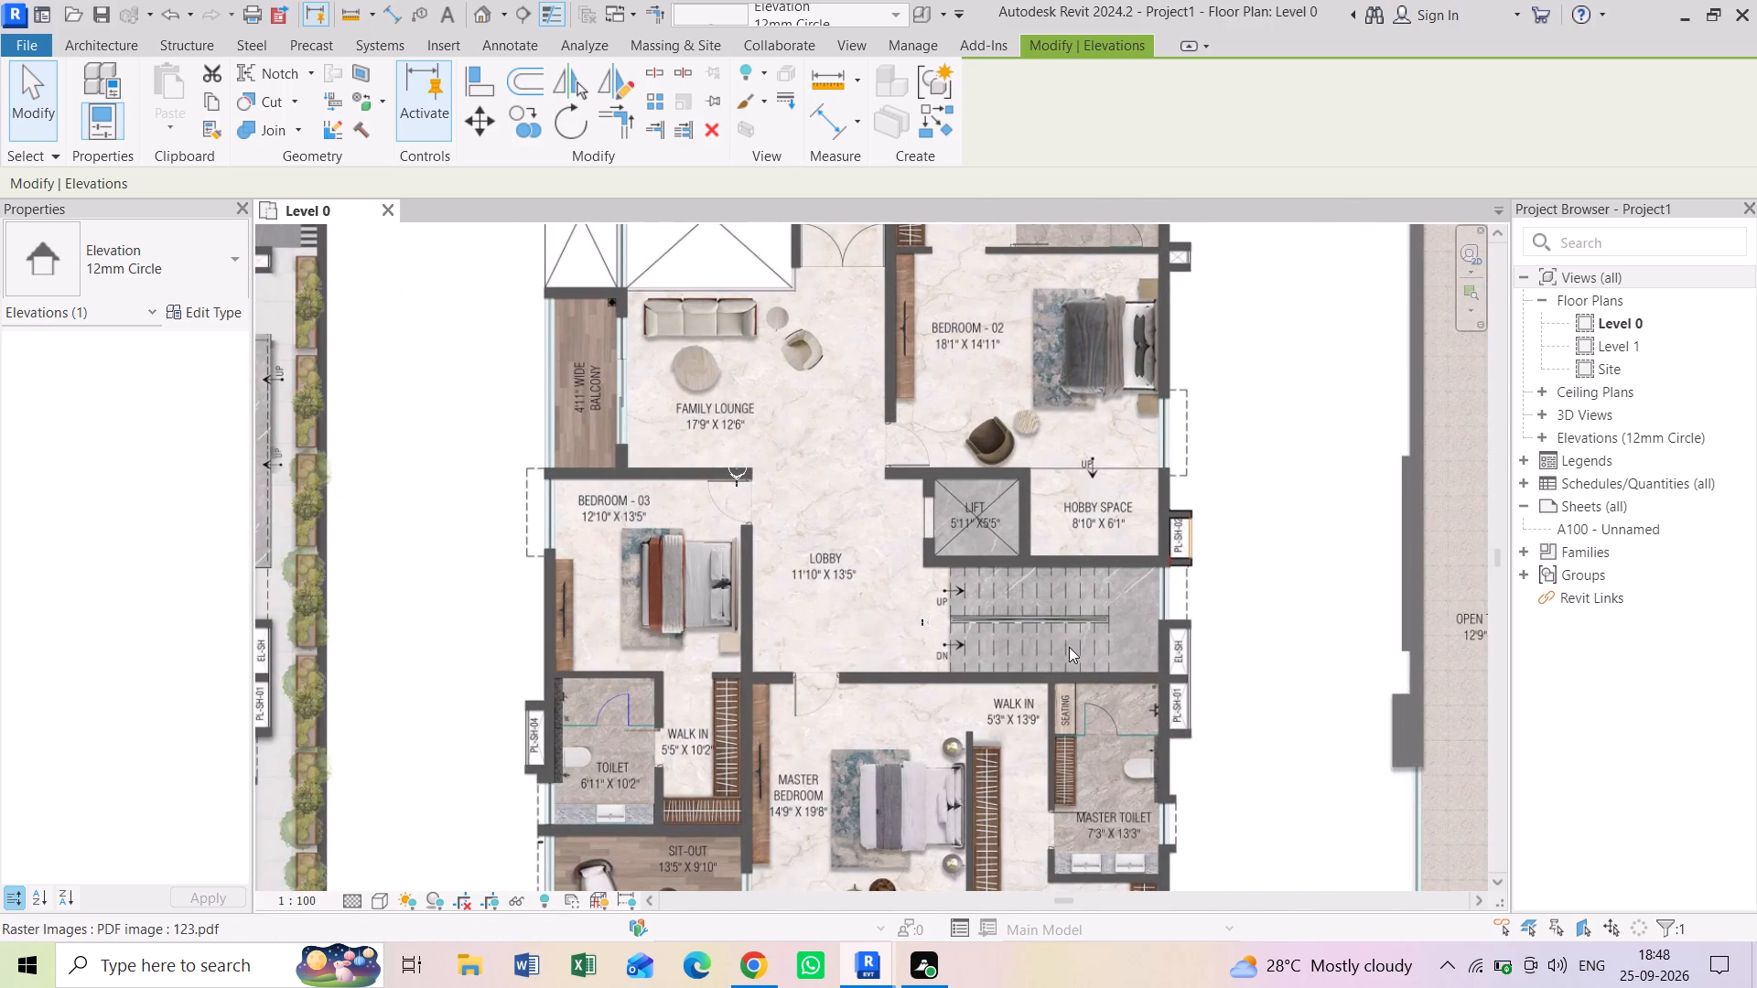
{"action": "scroll", "coordinate": [1069, 647], "scroll_direction": "up", "scroll_amount": 3}
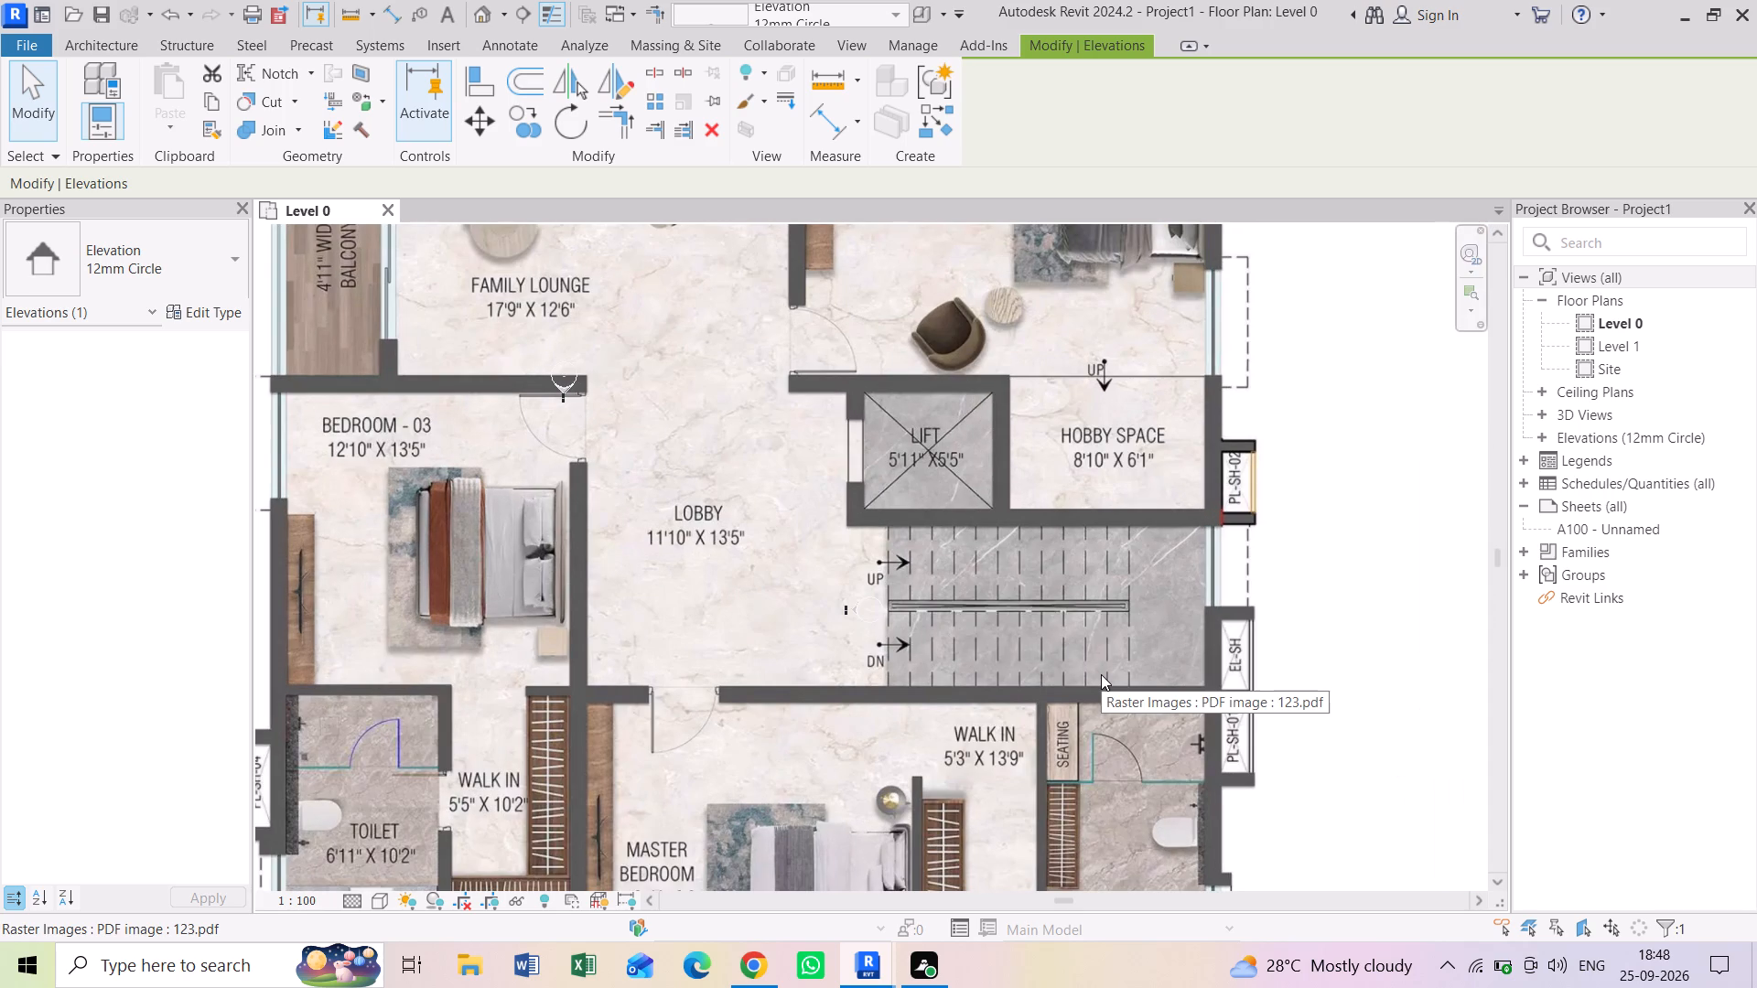
{"action": "scroll", "coordinate": [1101, 674], "scroll_direction": "down", "scroll_amount": 8}
{"action": "middle_click_drag", "start_coordinate": [1148, 679], "coordinate": [859, 638]}
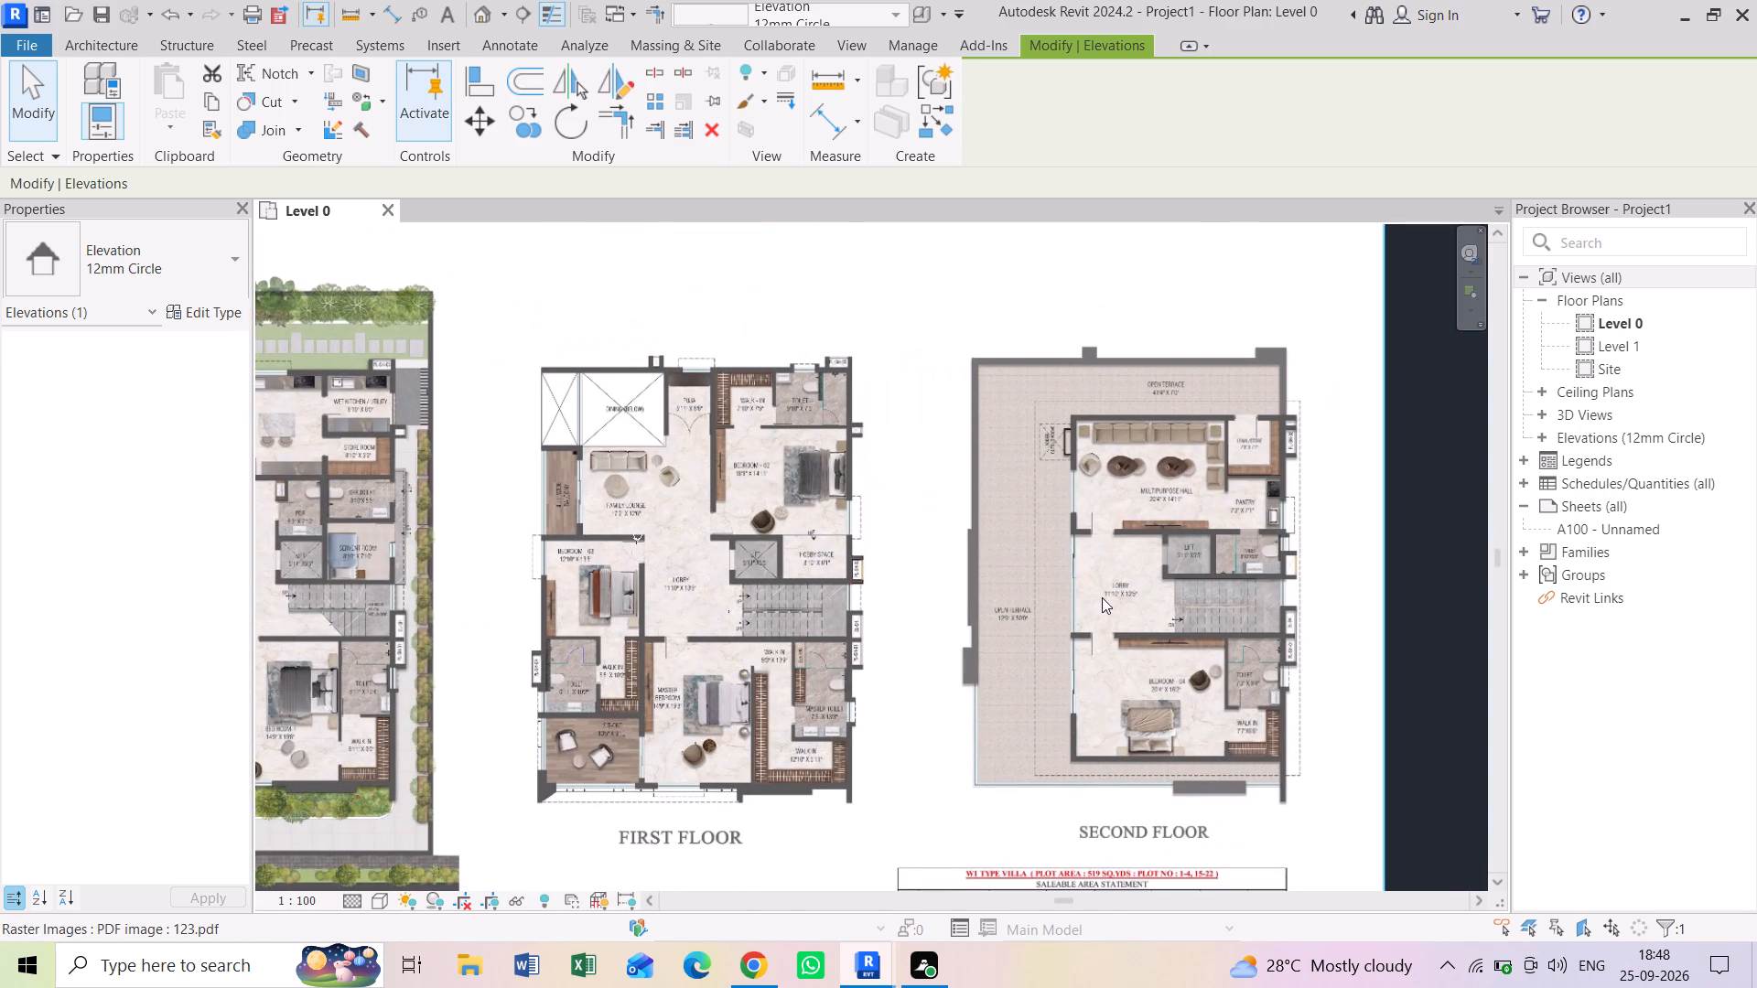
{"action": "middle_click_drag", "start_coordinate": [695, 596], "coordinate": [827, 680]}
{"action": "scroll", "coordinate": [811, 541], "scroll_direction": "up", "scroll_amount": 5}
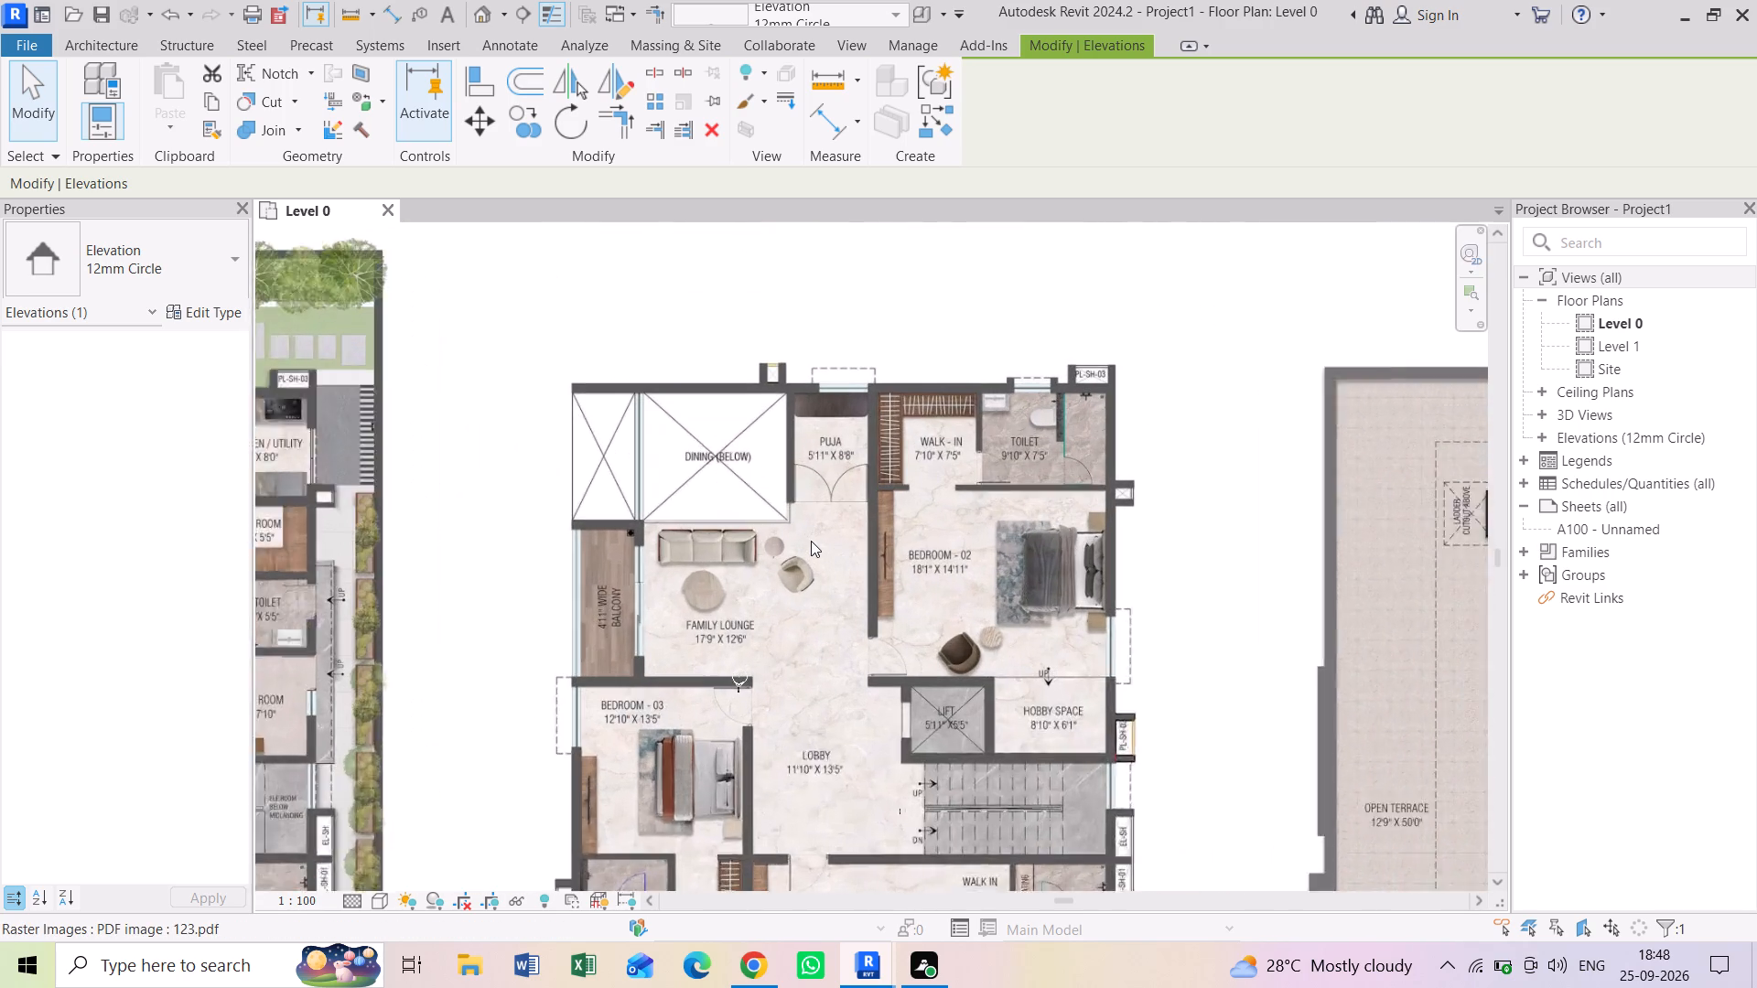
{"action": "scroll", "coordinate": [901, 499], "scroll_direction": "up", "scroll_amount": 3}
{"action": "scroll", "coordinate": [825, 292], "scroll_direction": "up", "scroll_amount": 2}
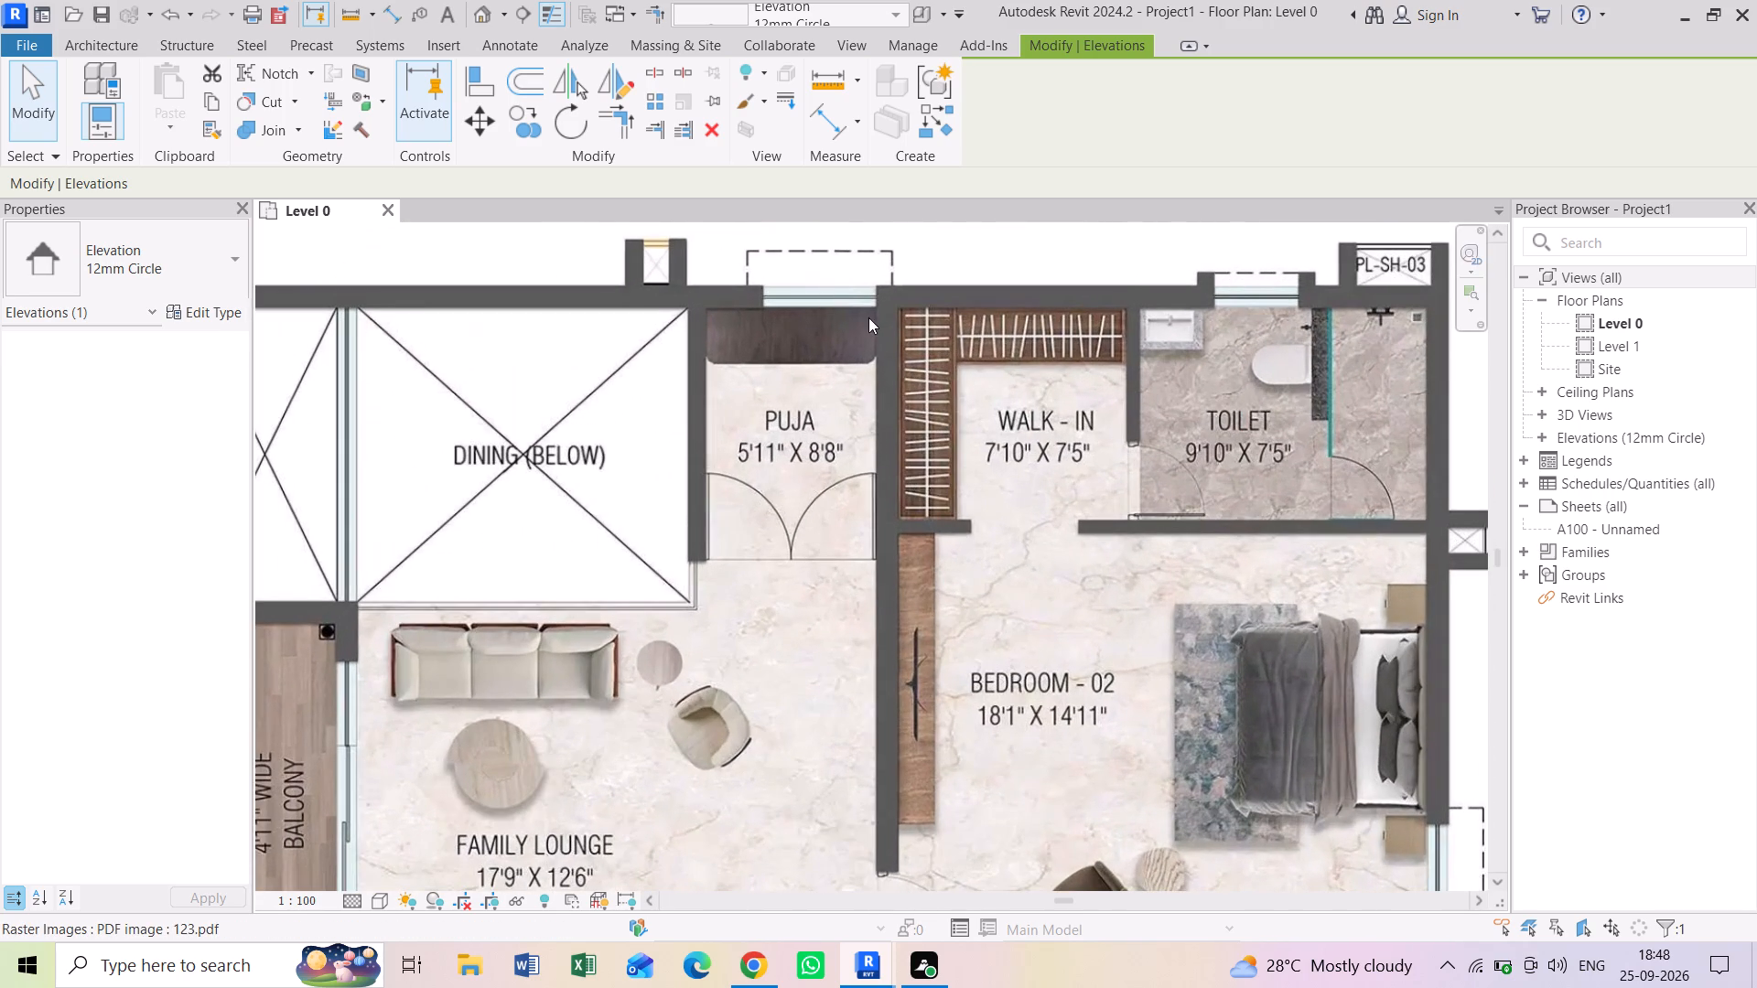
{"action": "scroll", "coordinate": [873, 320], "scroll_direction": "down", "scroll_amount": 6}
{"action": "middle_click_drag", "start_coordinate": [927, 588], "coordinate": [935, 418]}
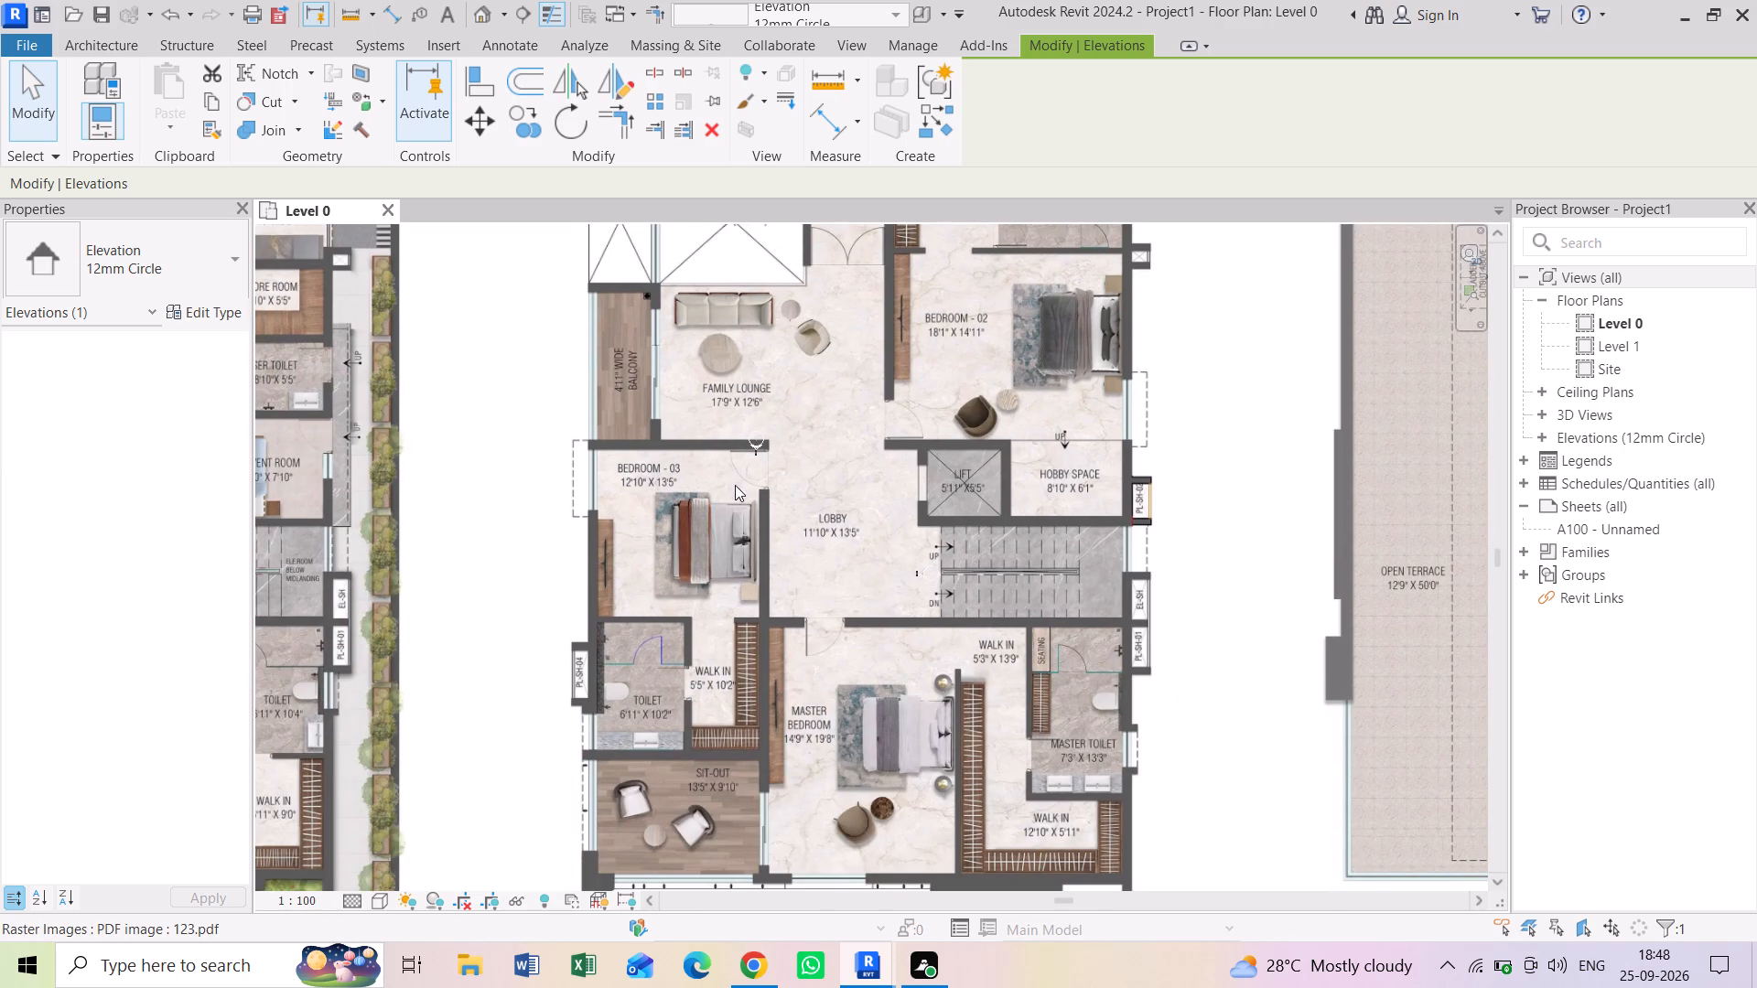
Move the east elevation marker from the first floor stairs to the blank gap between the ground and first floor plans.
{"action": "middle_click_drag", "start_coordinate": [706, 513], "coordinate": [1115, 452]}
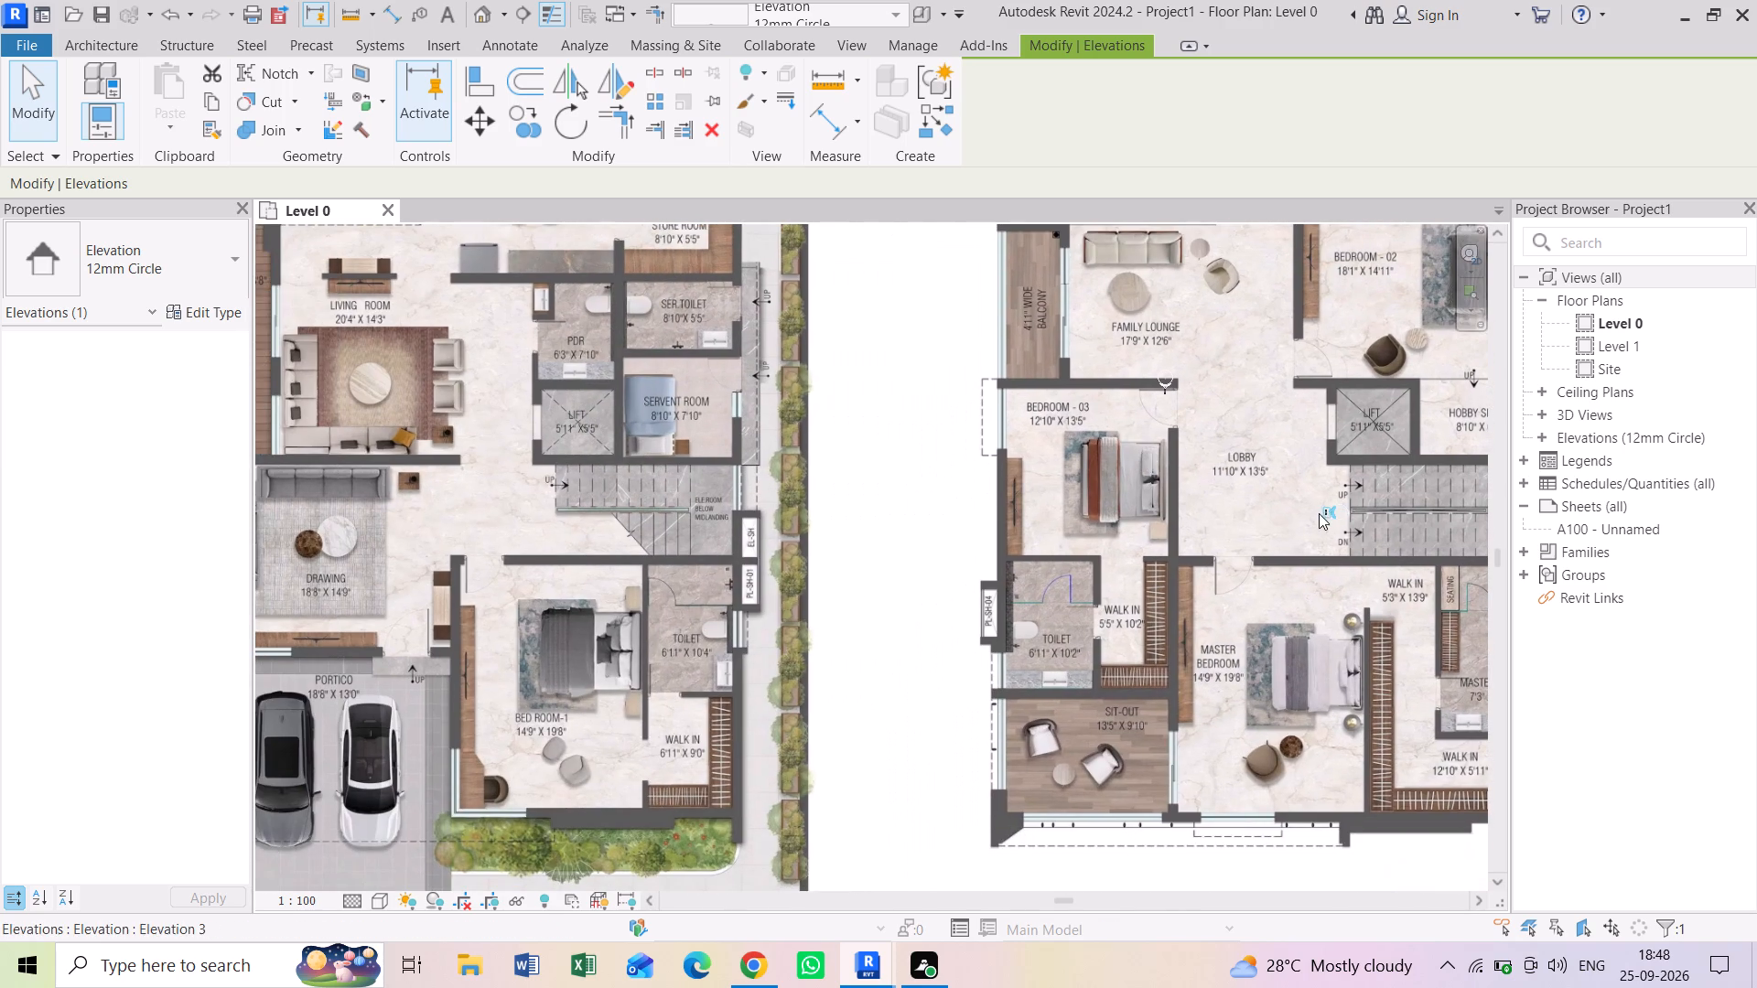
{"action": "left_click", "coordinate": [1343, 513]}
{"action": "left_click_drag", "start_coordinate": [1342, 511], "coordinate": [885, 482]}
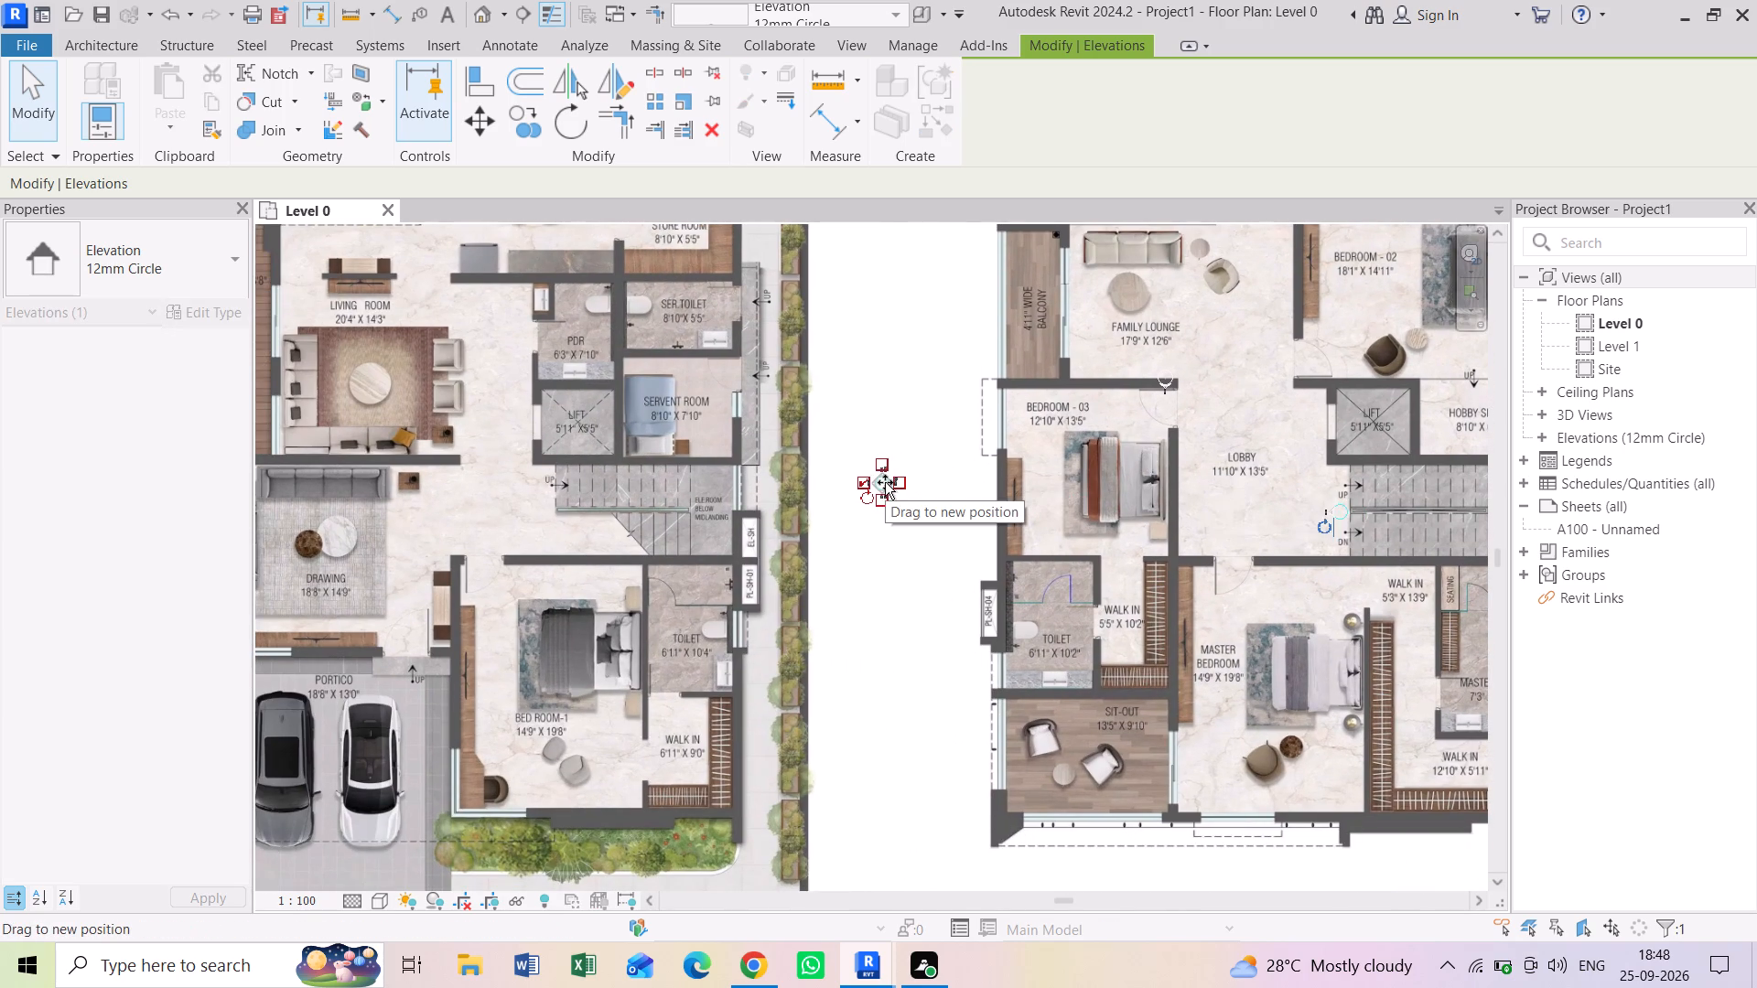
{"action": "left_click_drag", "start_coordinate": [885, 482], "coordinate": [872, 489]}
Move the north elevation marker from the first floor's Bedroom-03 wall to the paved garden strip north of the ground floor kitchen.
{"action": "scroll", "coordinate": [872, 489], "scroll_direction": "down", "scroll_amount": 1}
{"action": "middle_click_drag", "start_coordinate": [868, 459], "coordinate": [1006, 558]}
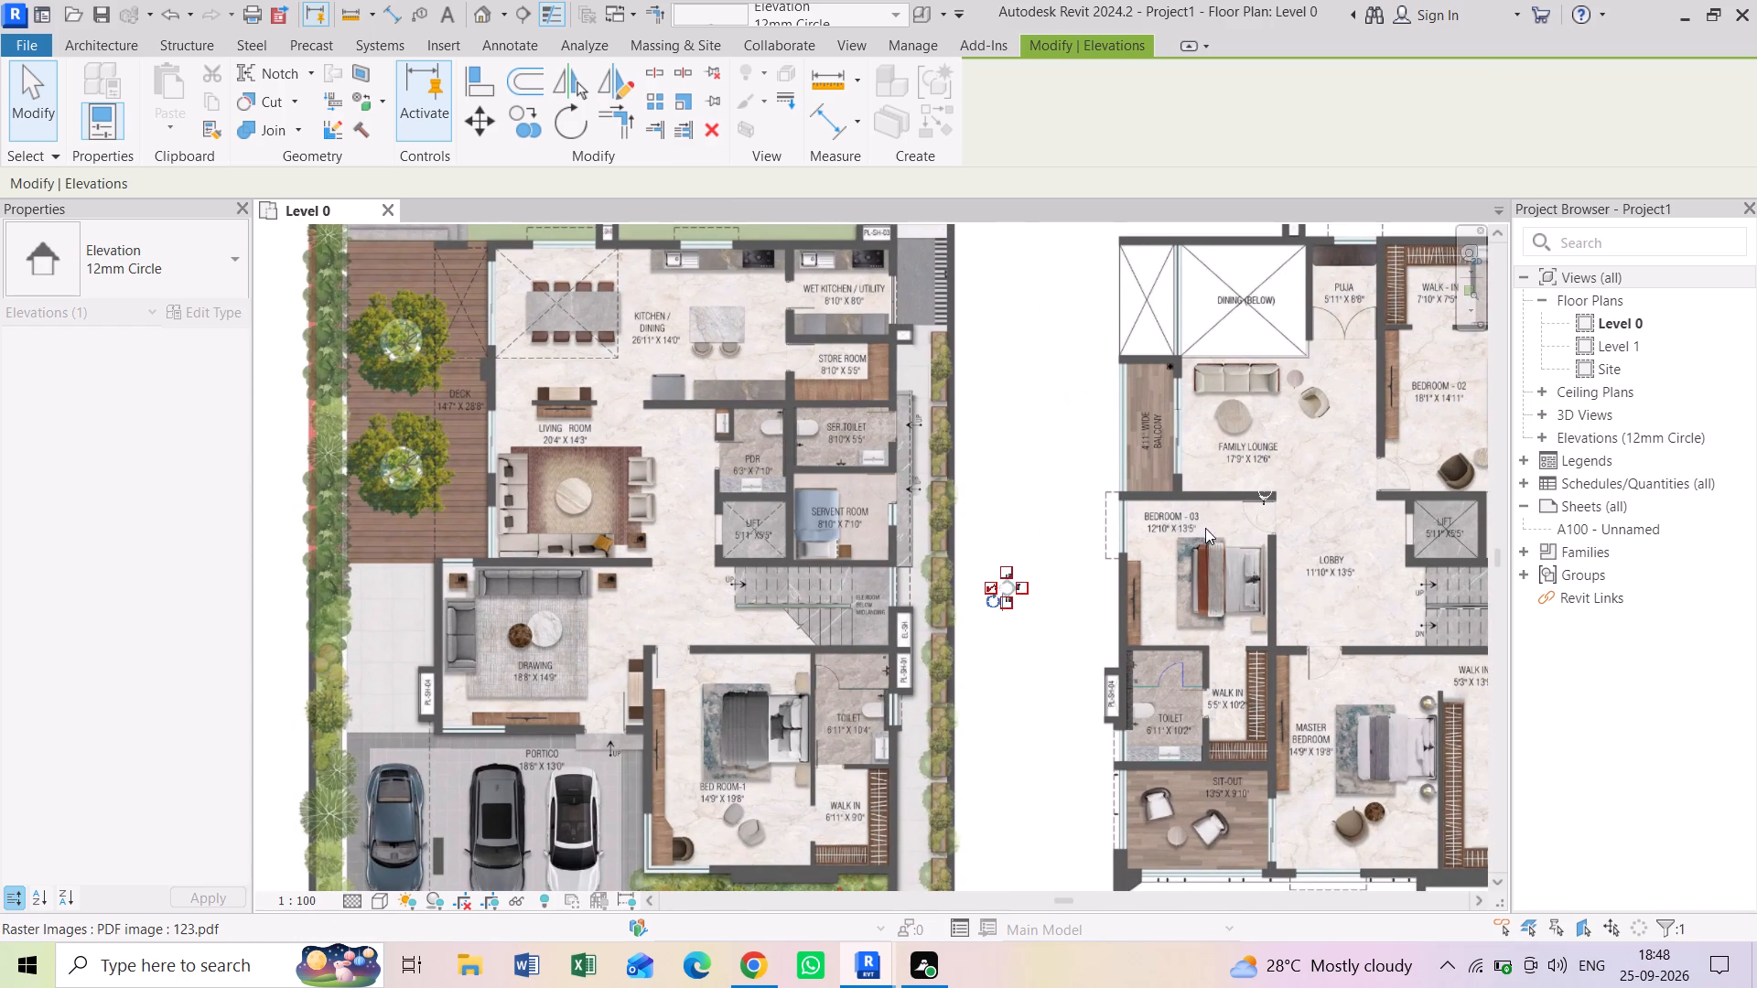
{"action": "left_click", "coordinate": [1261, 500]}
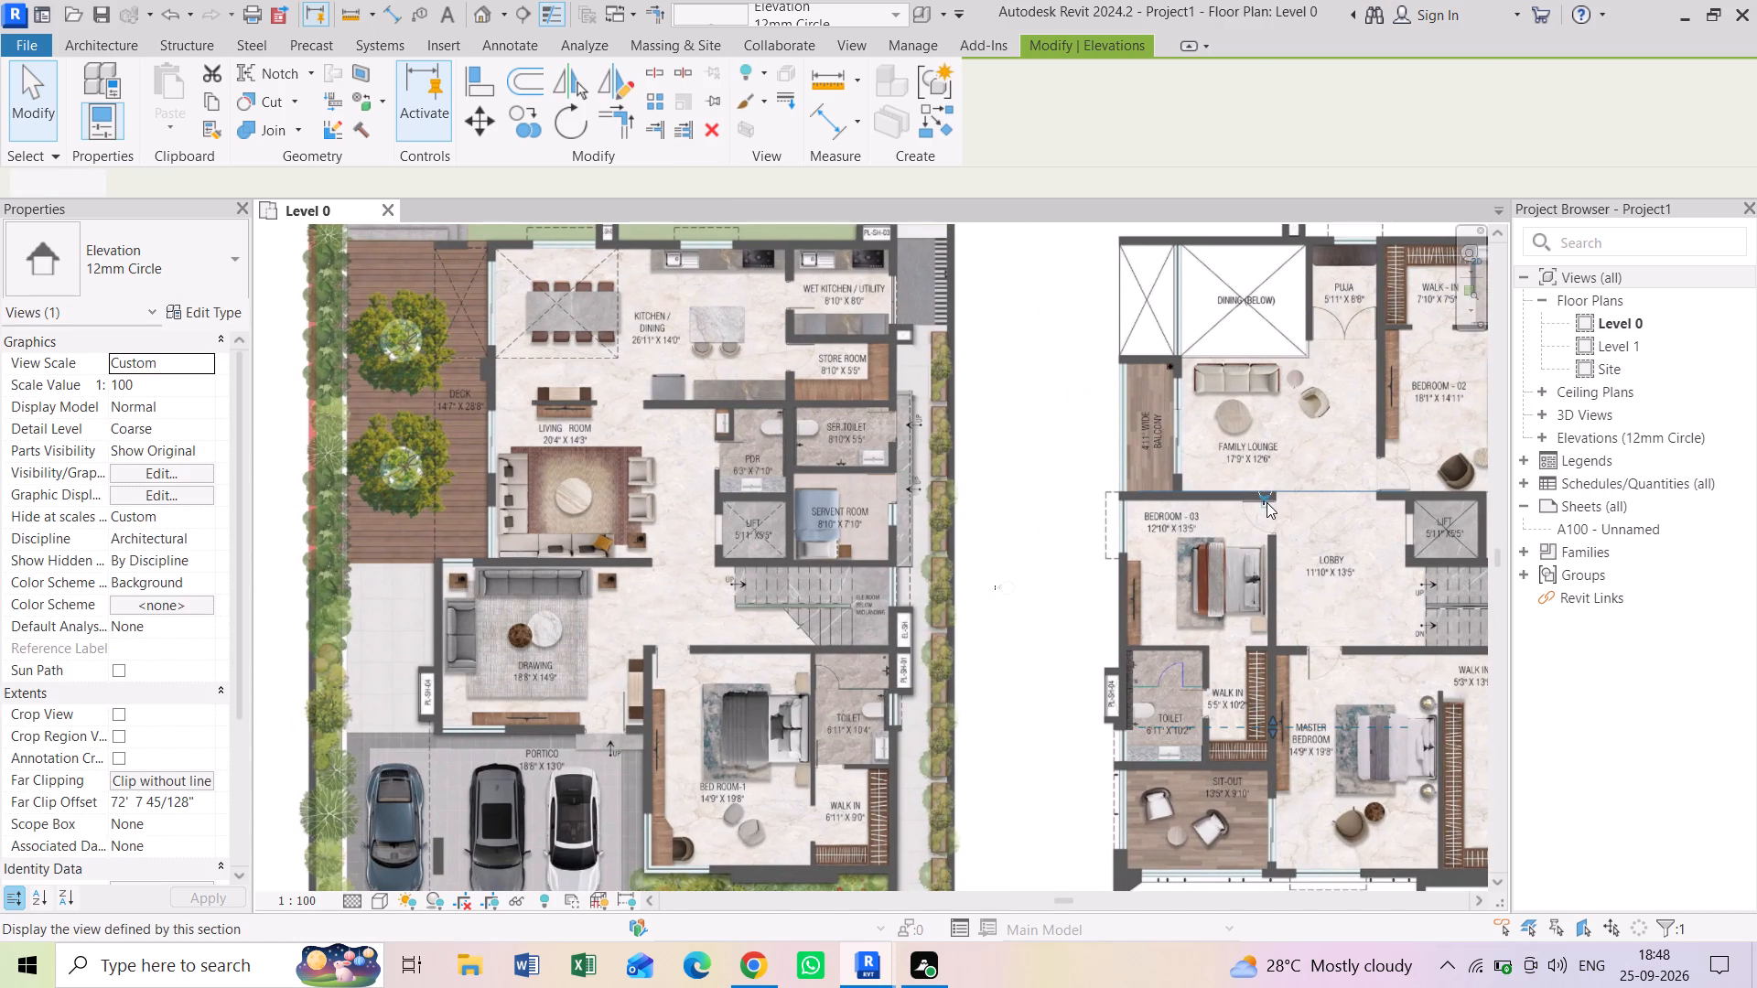
{"action": "middle_click_drag", "start_coordinate": [1264, 496], "coordinate": [1381, 614]}
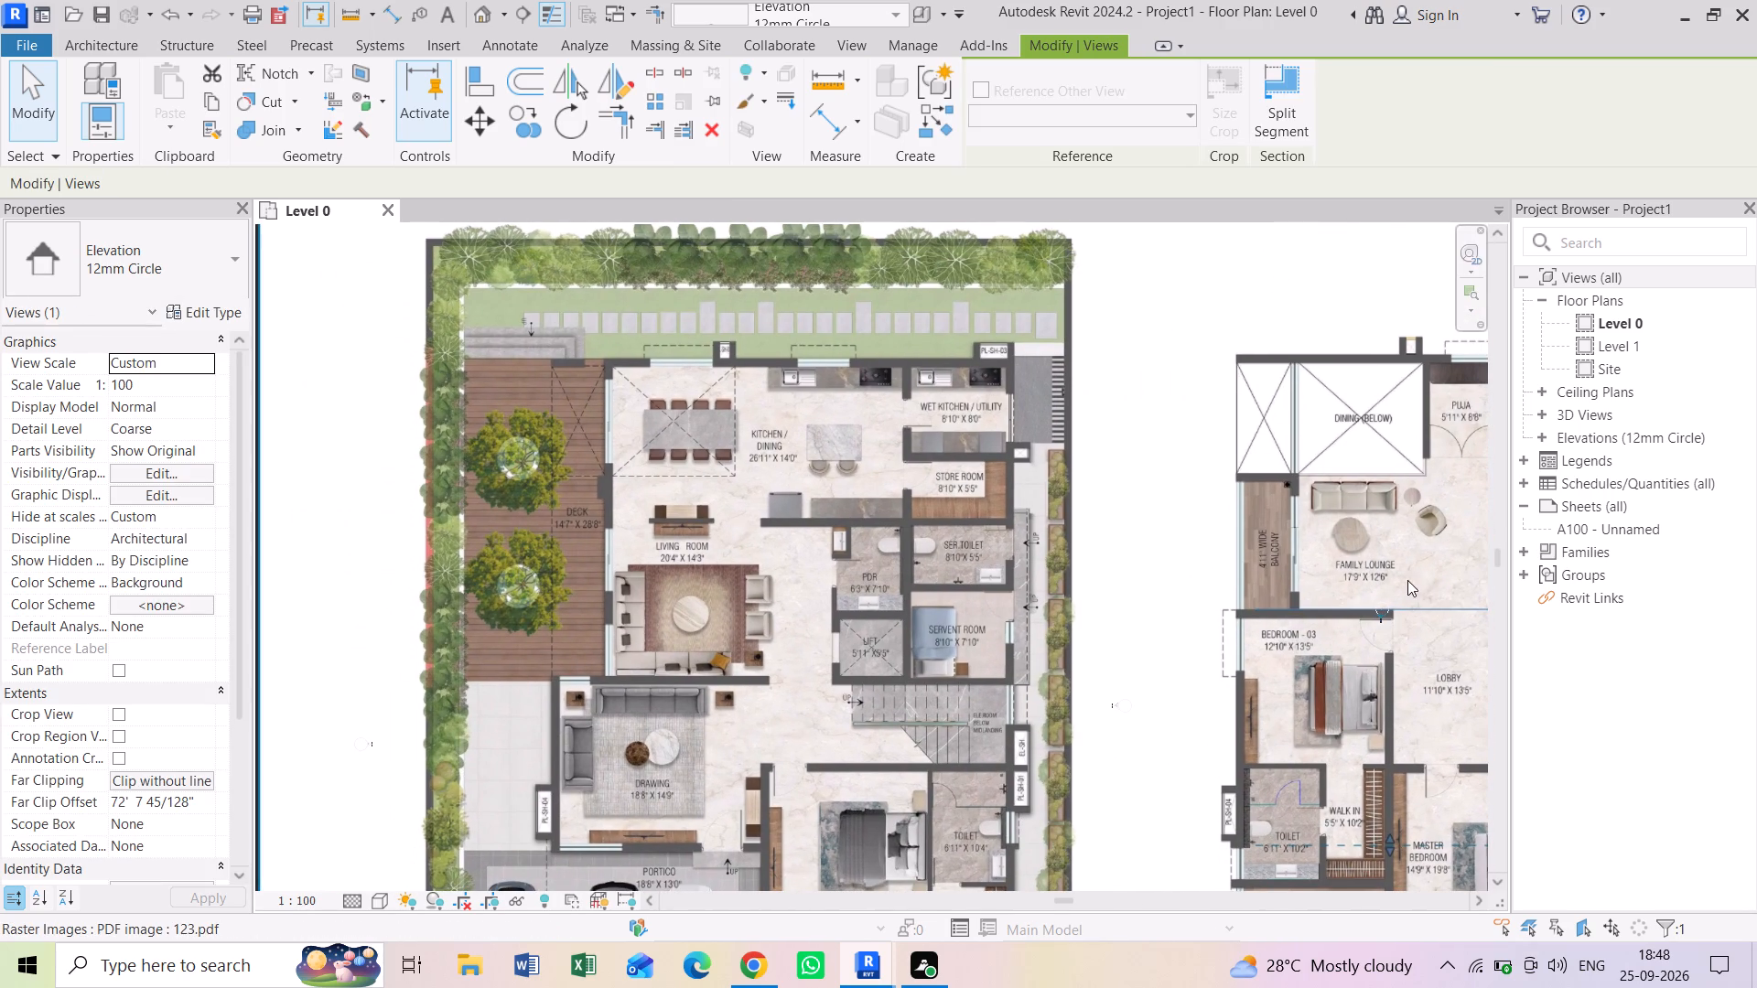
{"action": "key", "text": "Escape"}
{"action": "left_click", "coordinate": [1384, 606]}
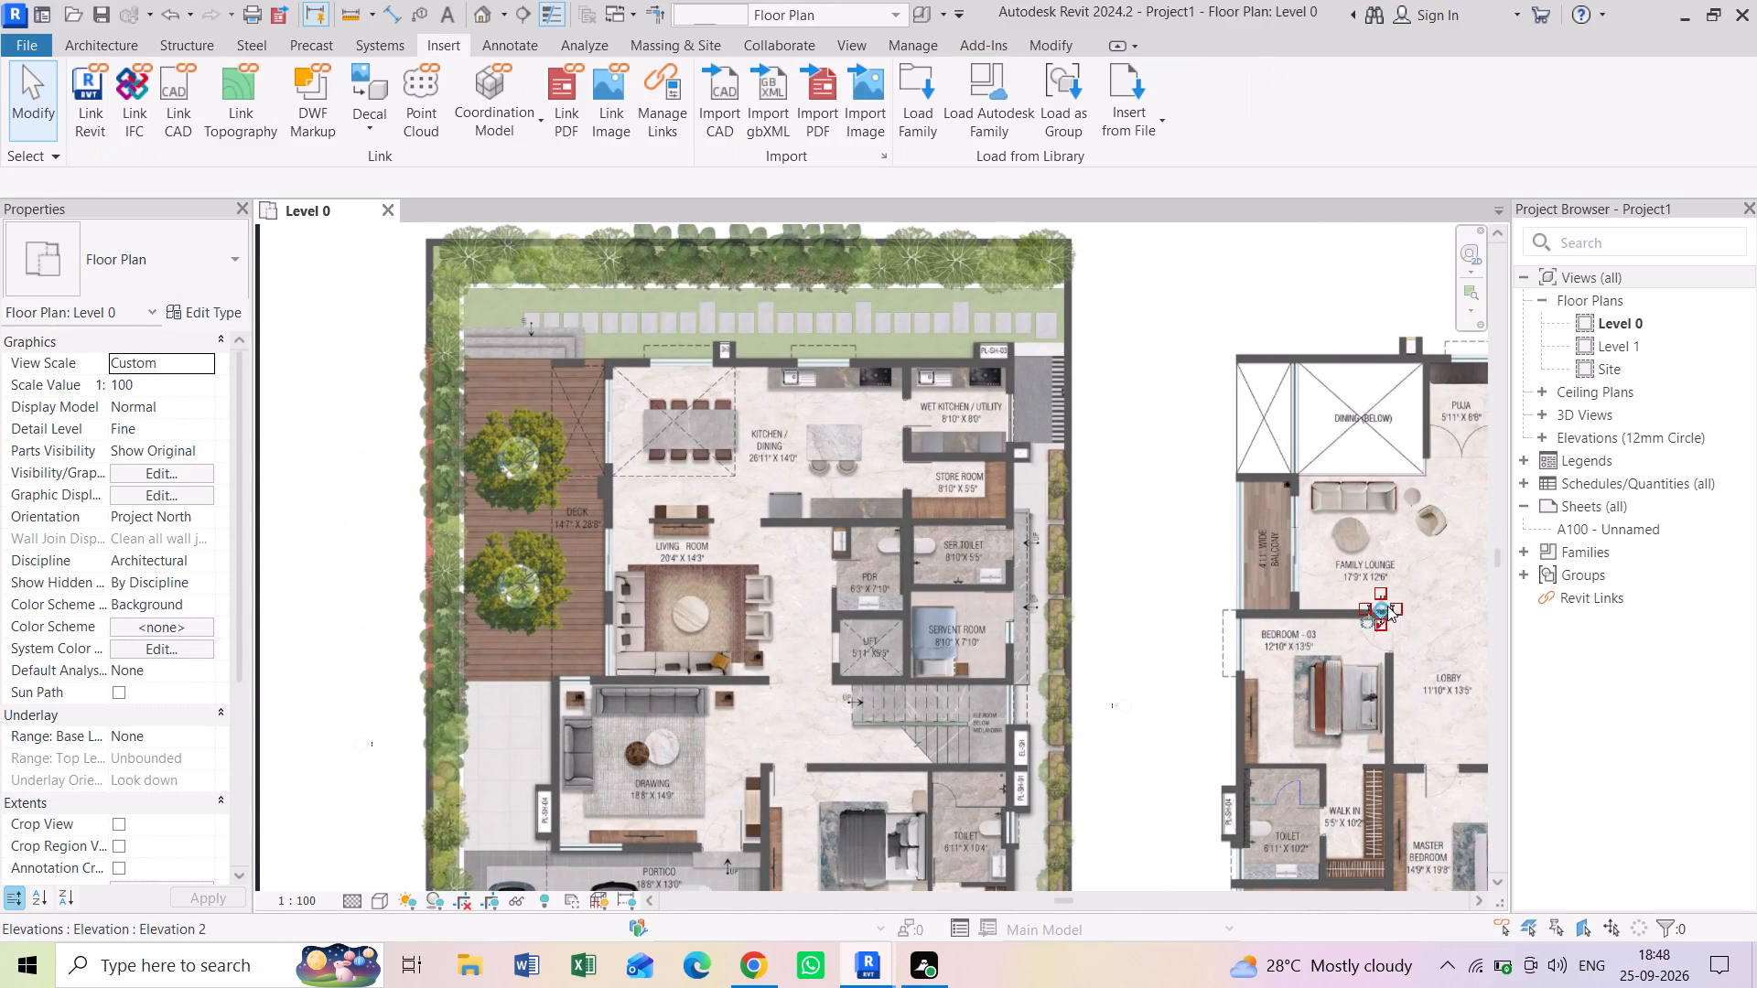
{"action": "left_click_drag", "start_coordinate": [1379, 606], "coordinate": [864, 384]}
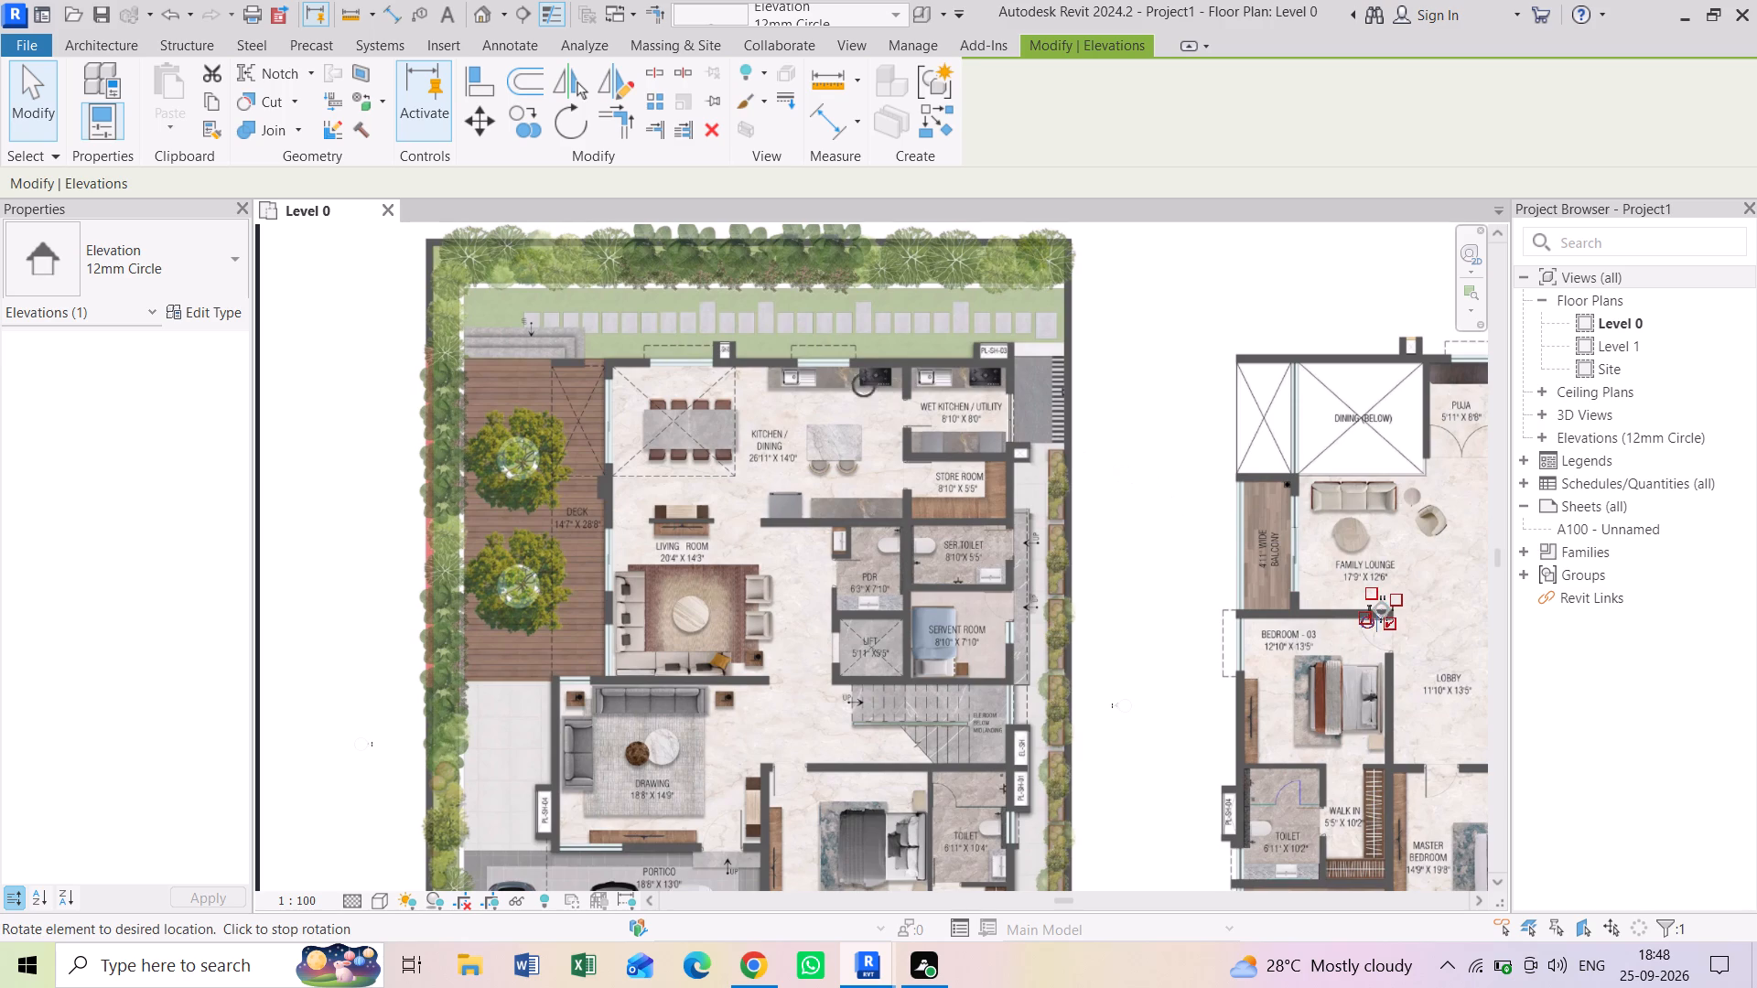
{"action": "left_click_drag", "start_coordinate": [864, 384], "coordinate": [749, 326]}
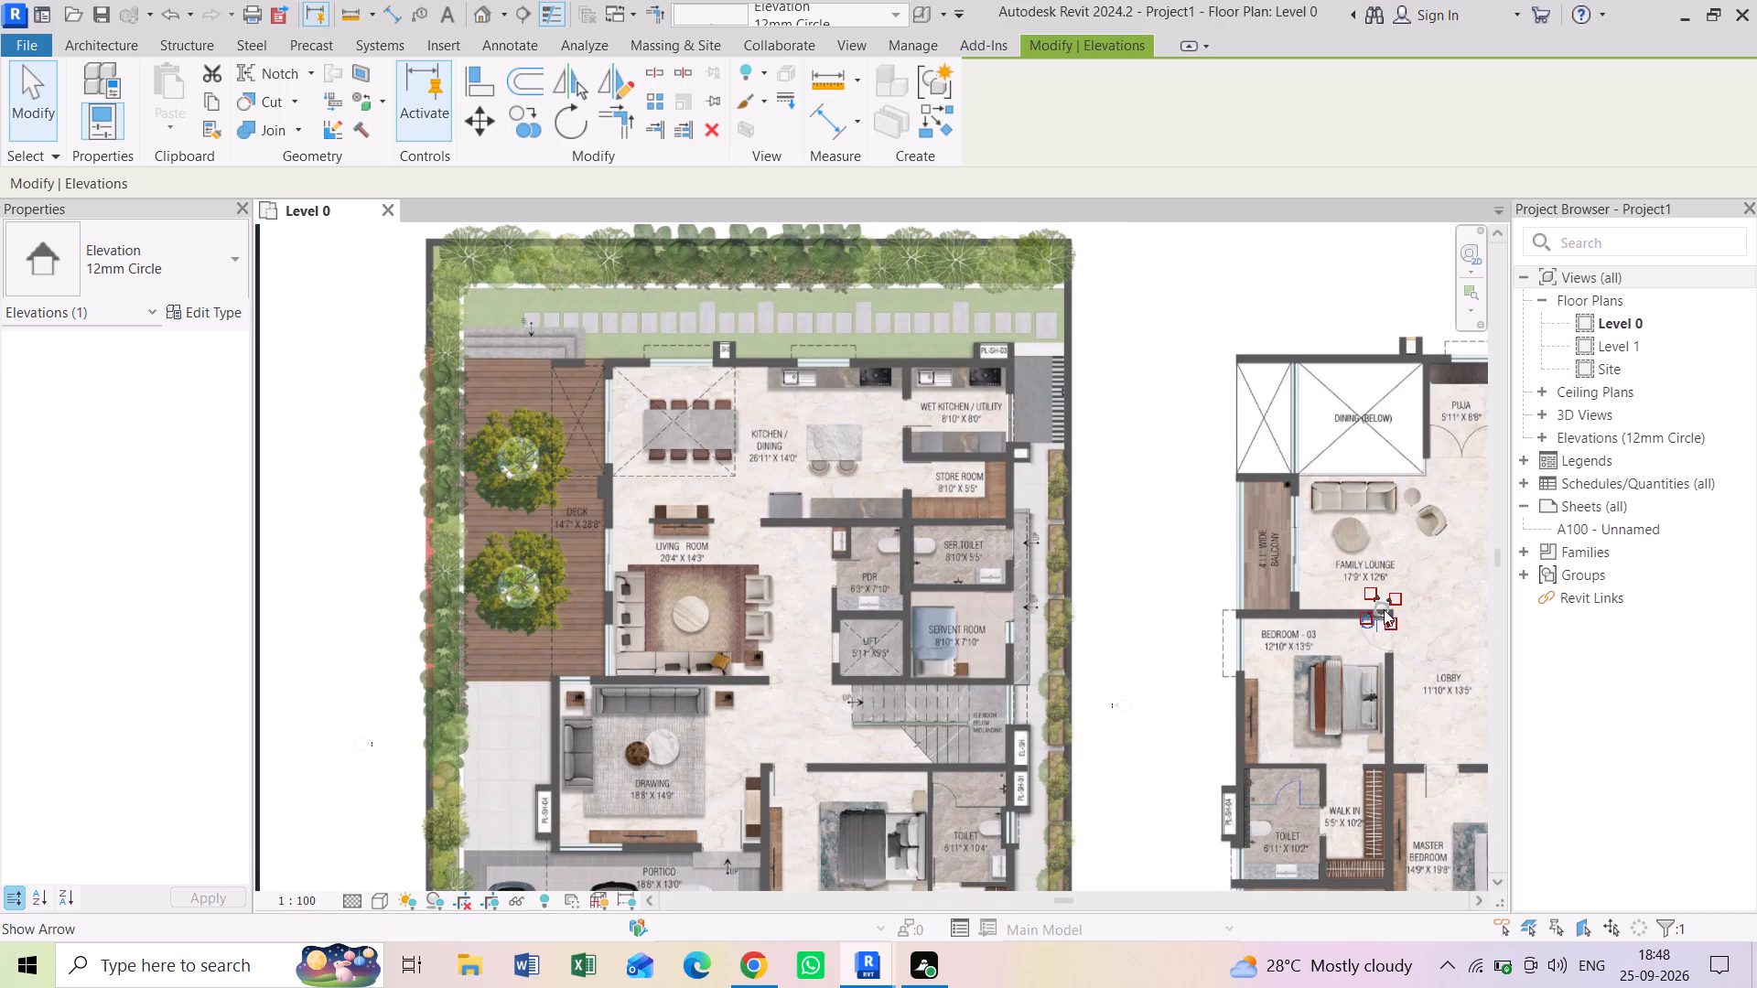
{"action": "scroll", "coordinate": [1383, 611], "scroll_direction": "up", "scroll_amount": 4}
{"action": "left_click_drag", "start_coordinate": [1382, 611], "coordinate": [724, 357]}
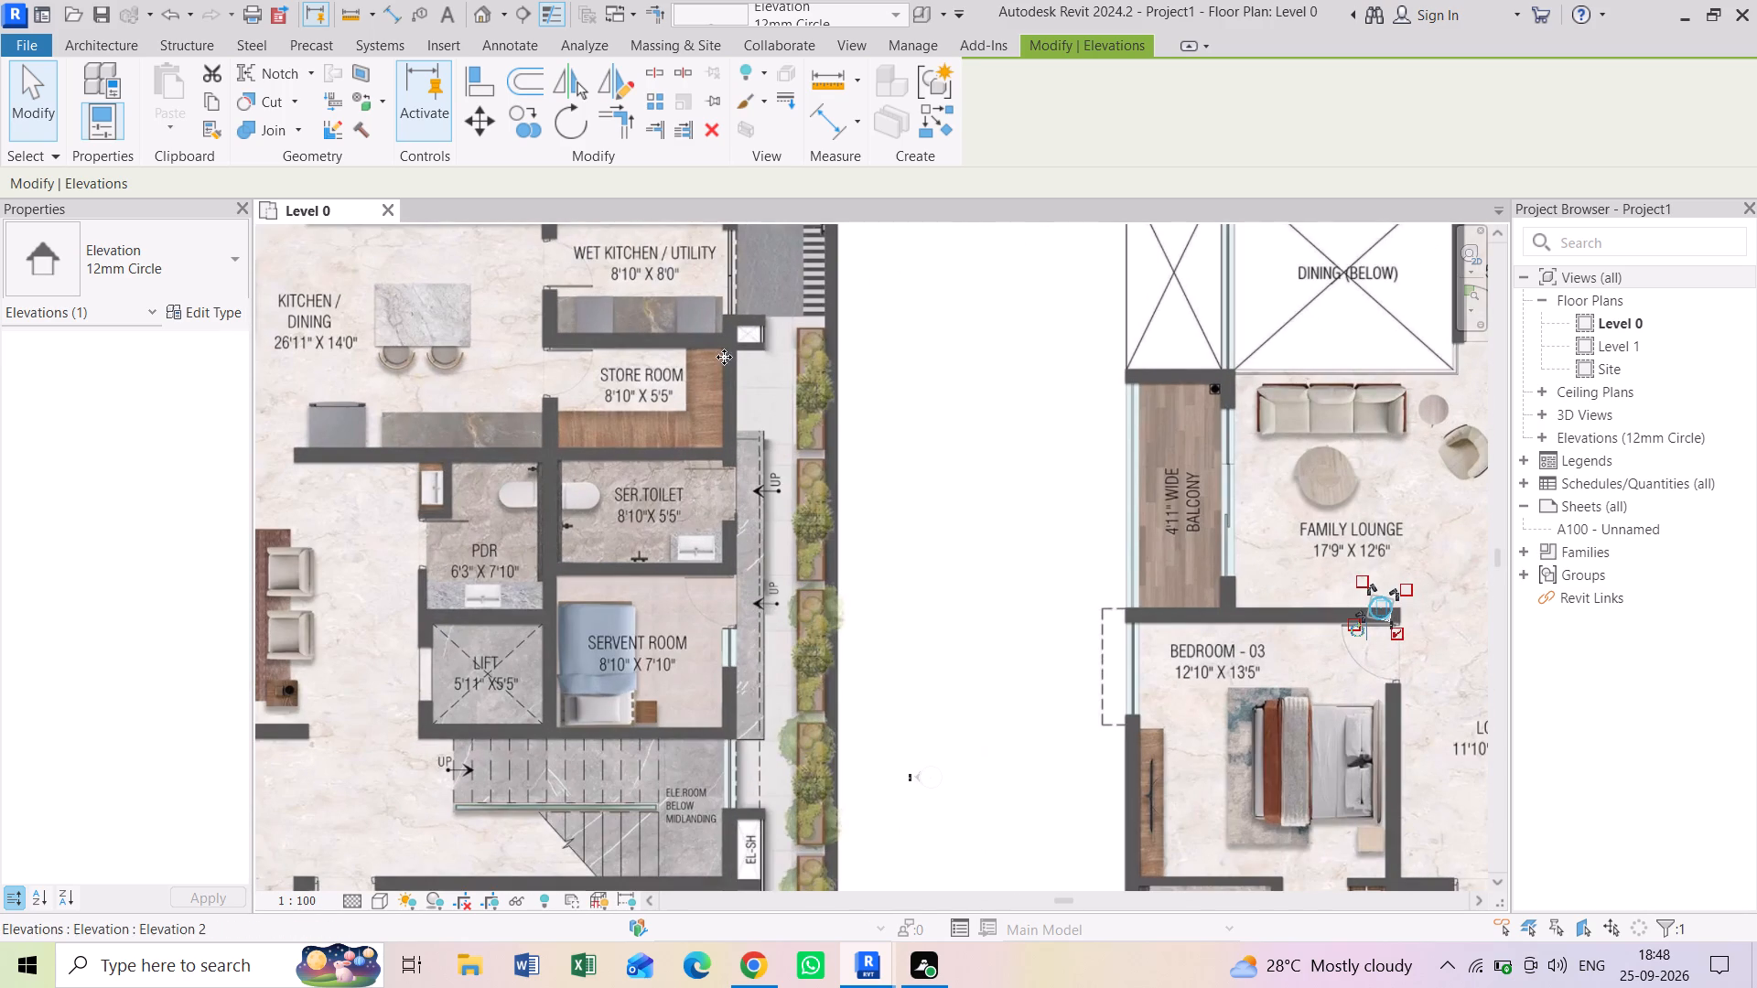
{"action": "left_click_drag", "start_coordinate": [724, 357], "coordinate": [618, 320]}
{"action": "scroll", "coordinate": [629, 370], "scroll_direction": "down", "scroll_amount": 4}
{"action": "middle_click_drag", "start_coordinate": [602, 370], "coordinate": [983, 600]}
{"action": "scroll", "coordinate": [615, 380], "scroll_direction": "up", "scroll_amount": 1}
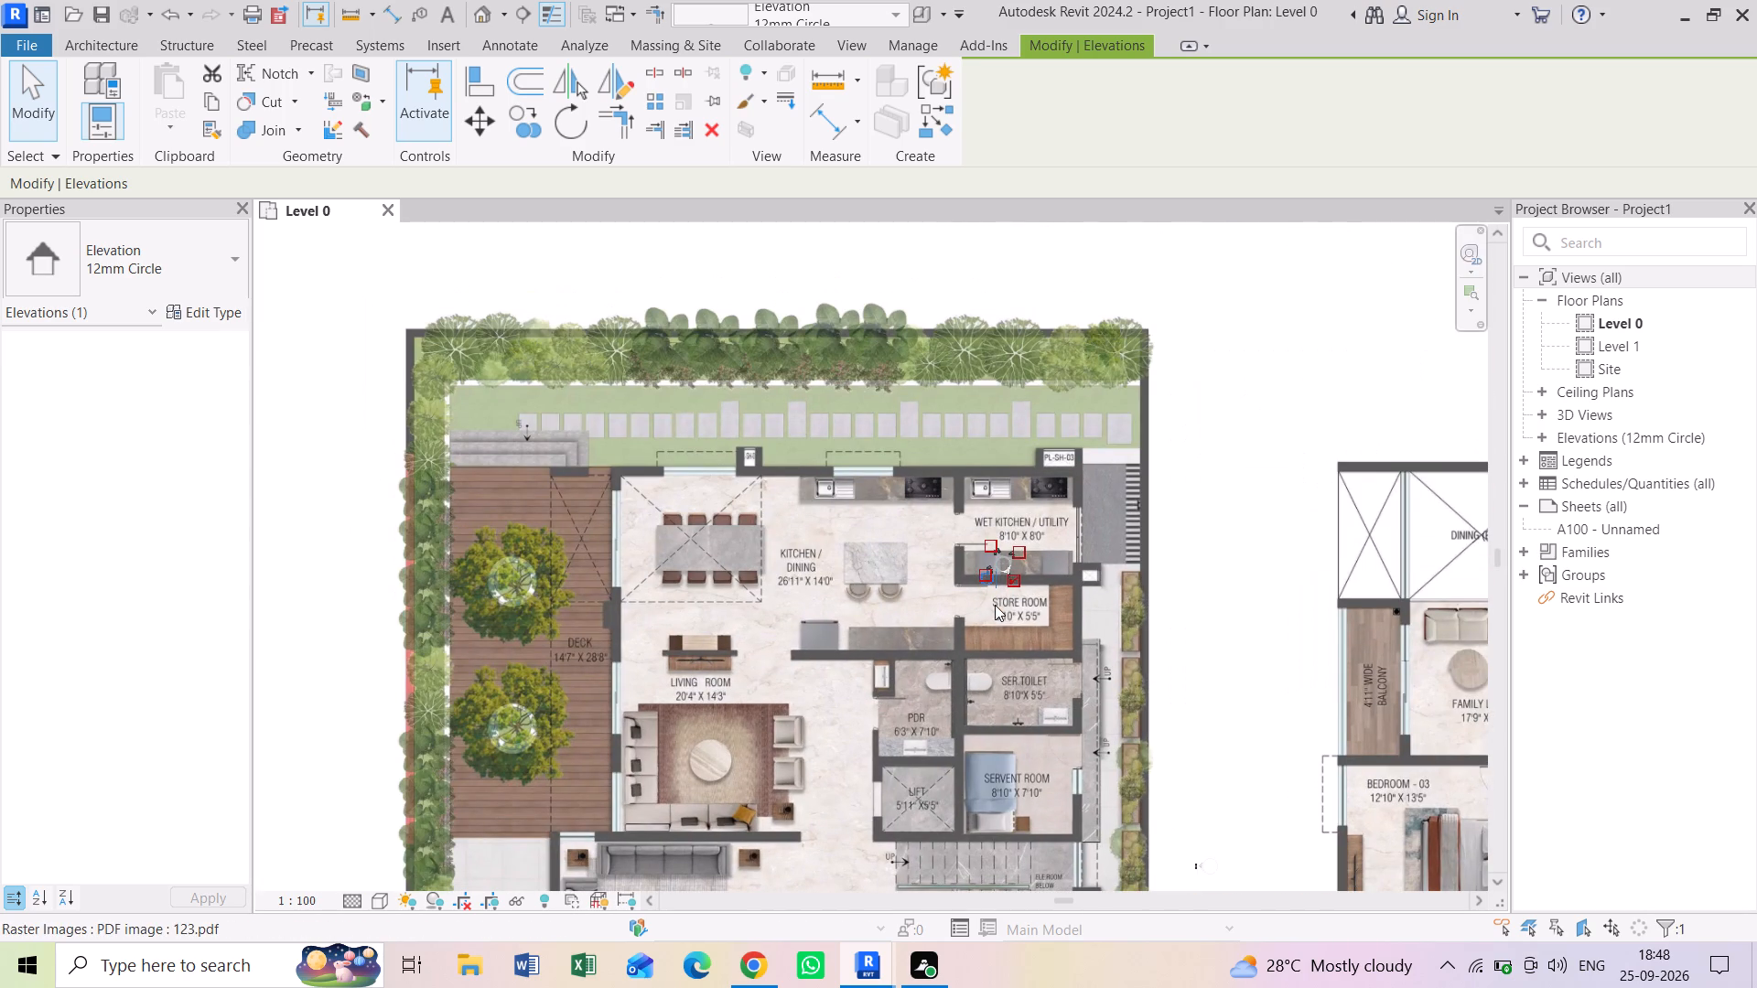
{"action": "scroll", "coordinate": [1004, 561], "scroll_direction": "up", "scroll_amount": 4}
{"action": "left_click_drag", "start_coordinate": [1011, 572], "coordinate": [942, 518]}
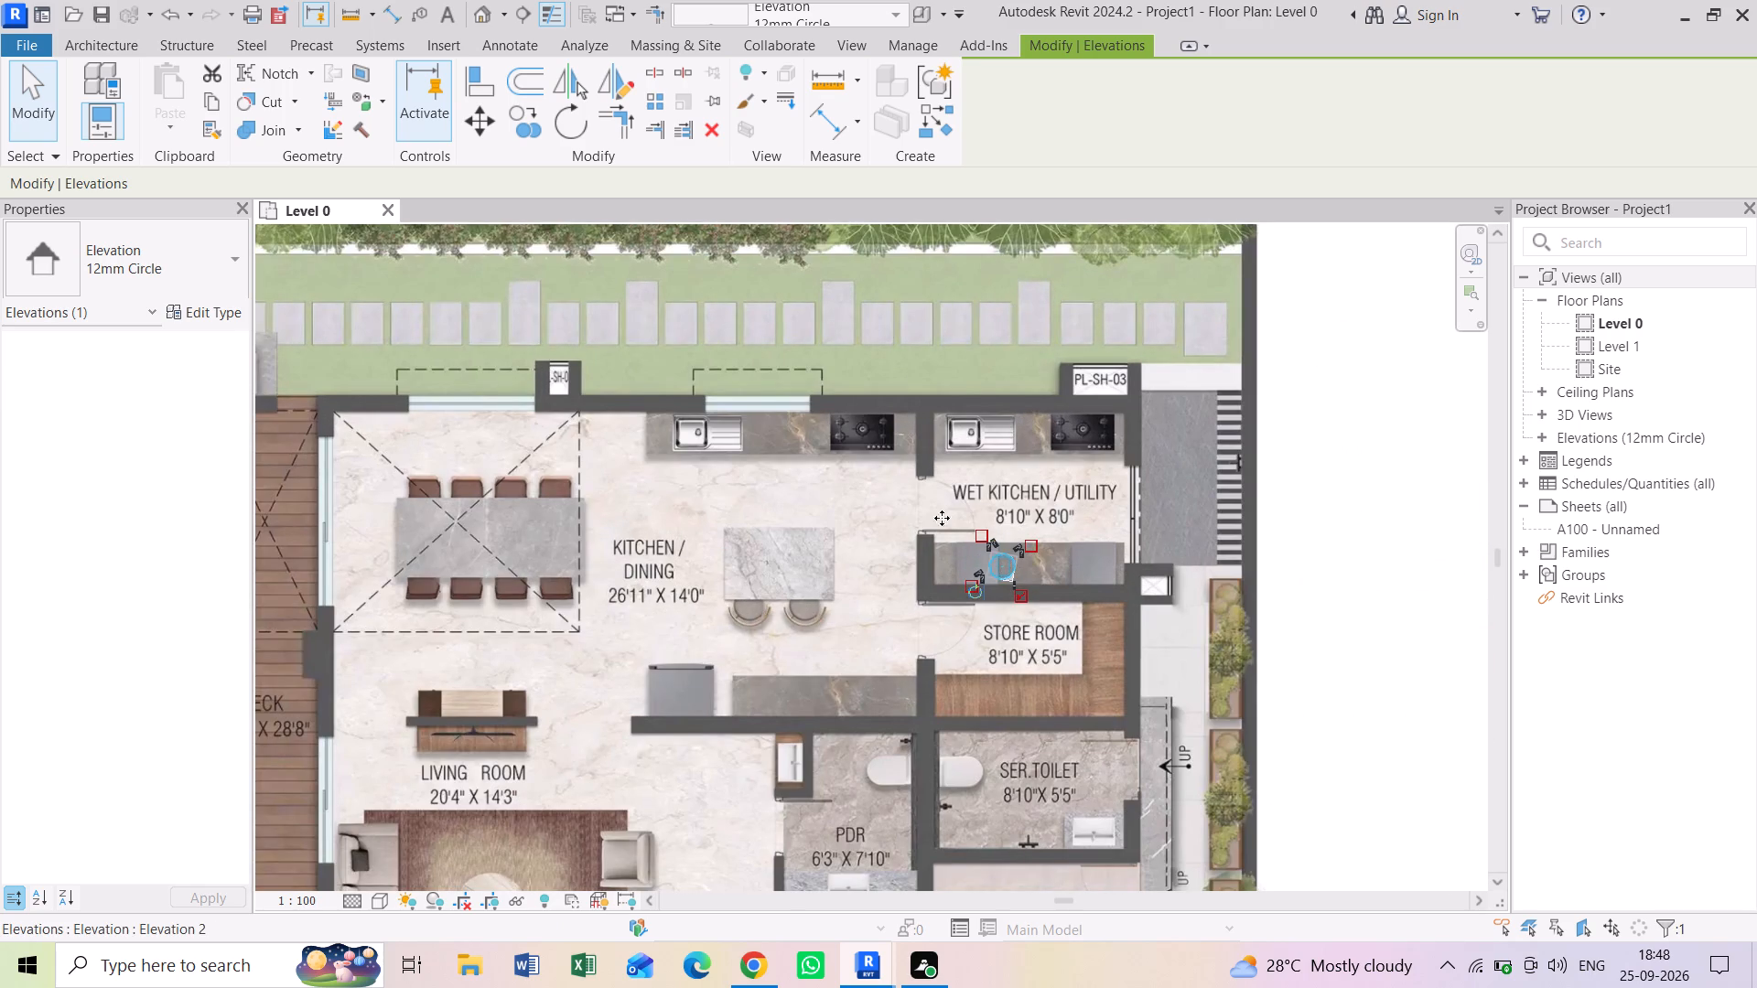
{"action": "left_click_drag", "start_coordinate": [942, 518], "coordinate": [699, 329]}
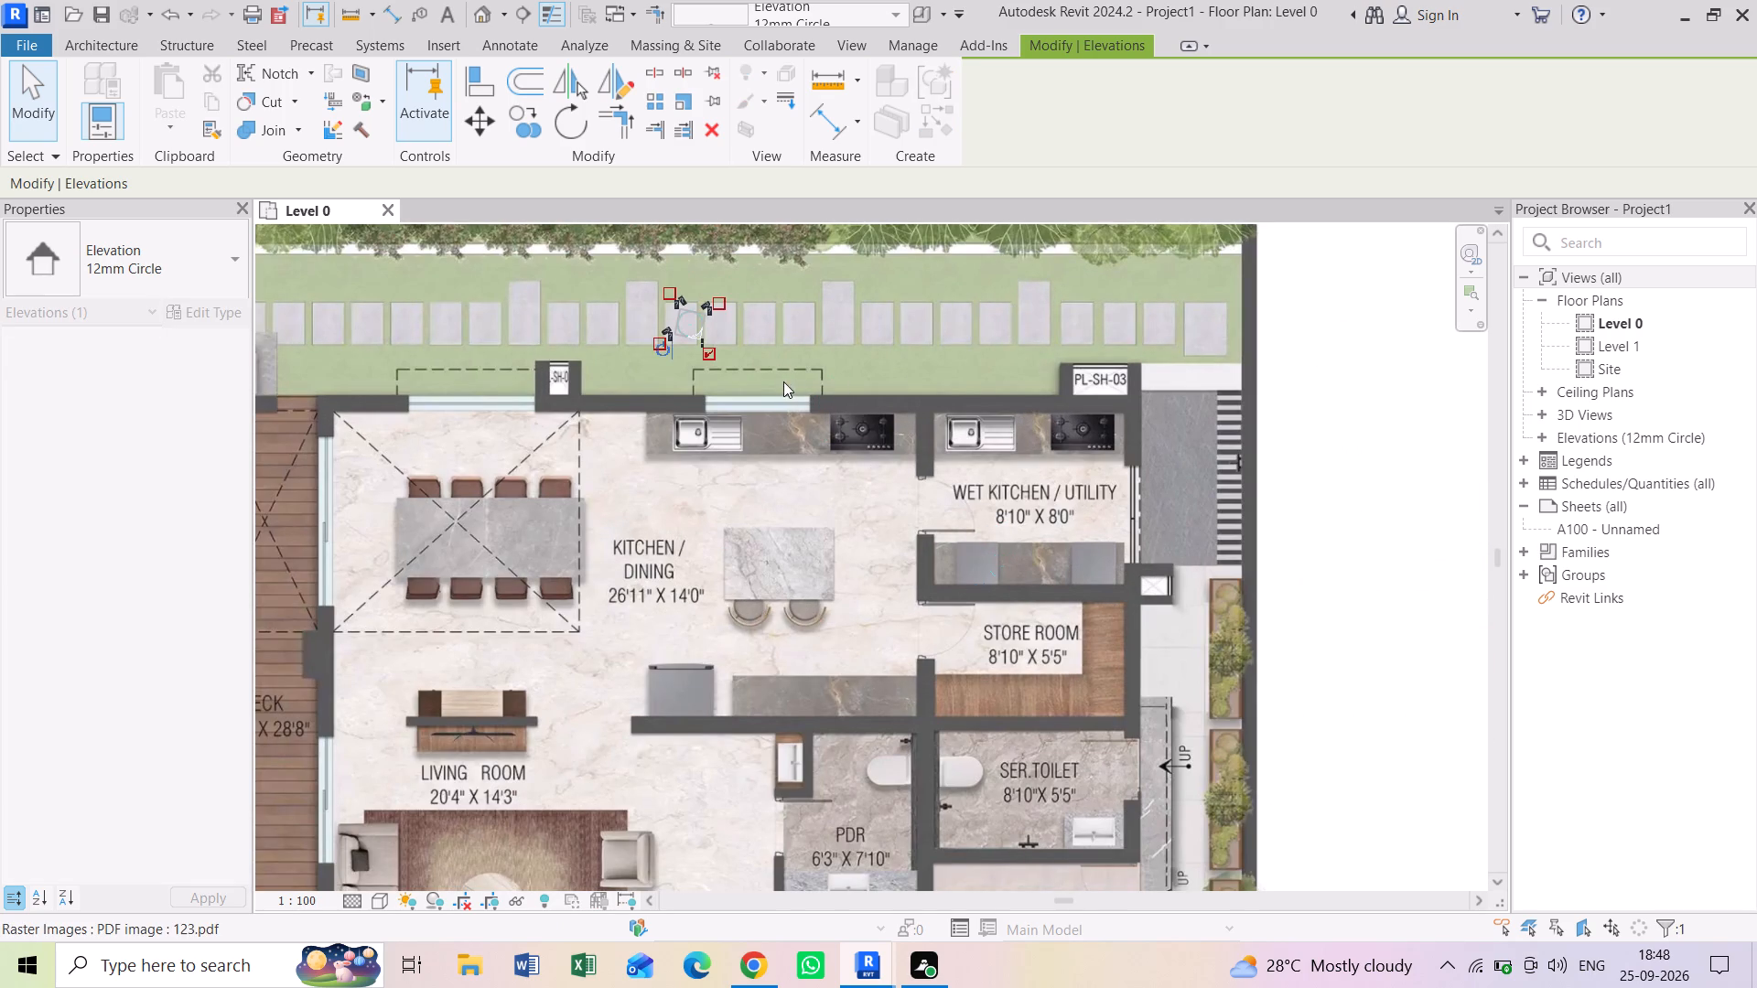
{"action": "key", "text": "Escape"}
{"action": "key", "text": "Escape"}
Rotate the tilted north elevation marker square to the plan so its arrow points straight south toward the kitchen wall.
{"action": "scroll", "coordinate": [707, 349], "scroll_direction": "up", "scroll_amount": 3}
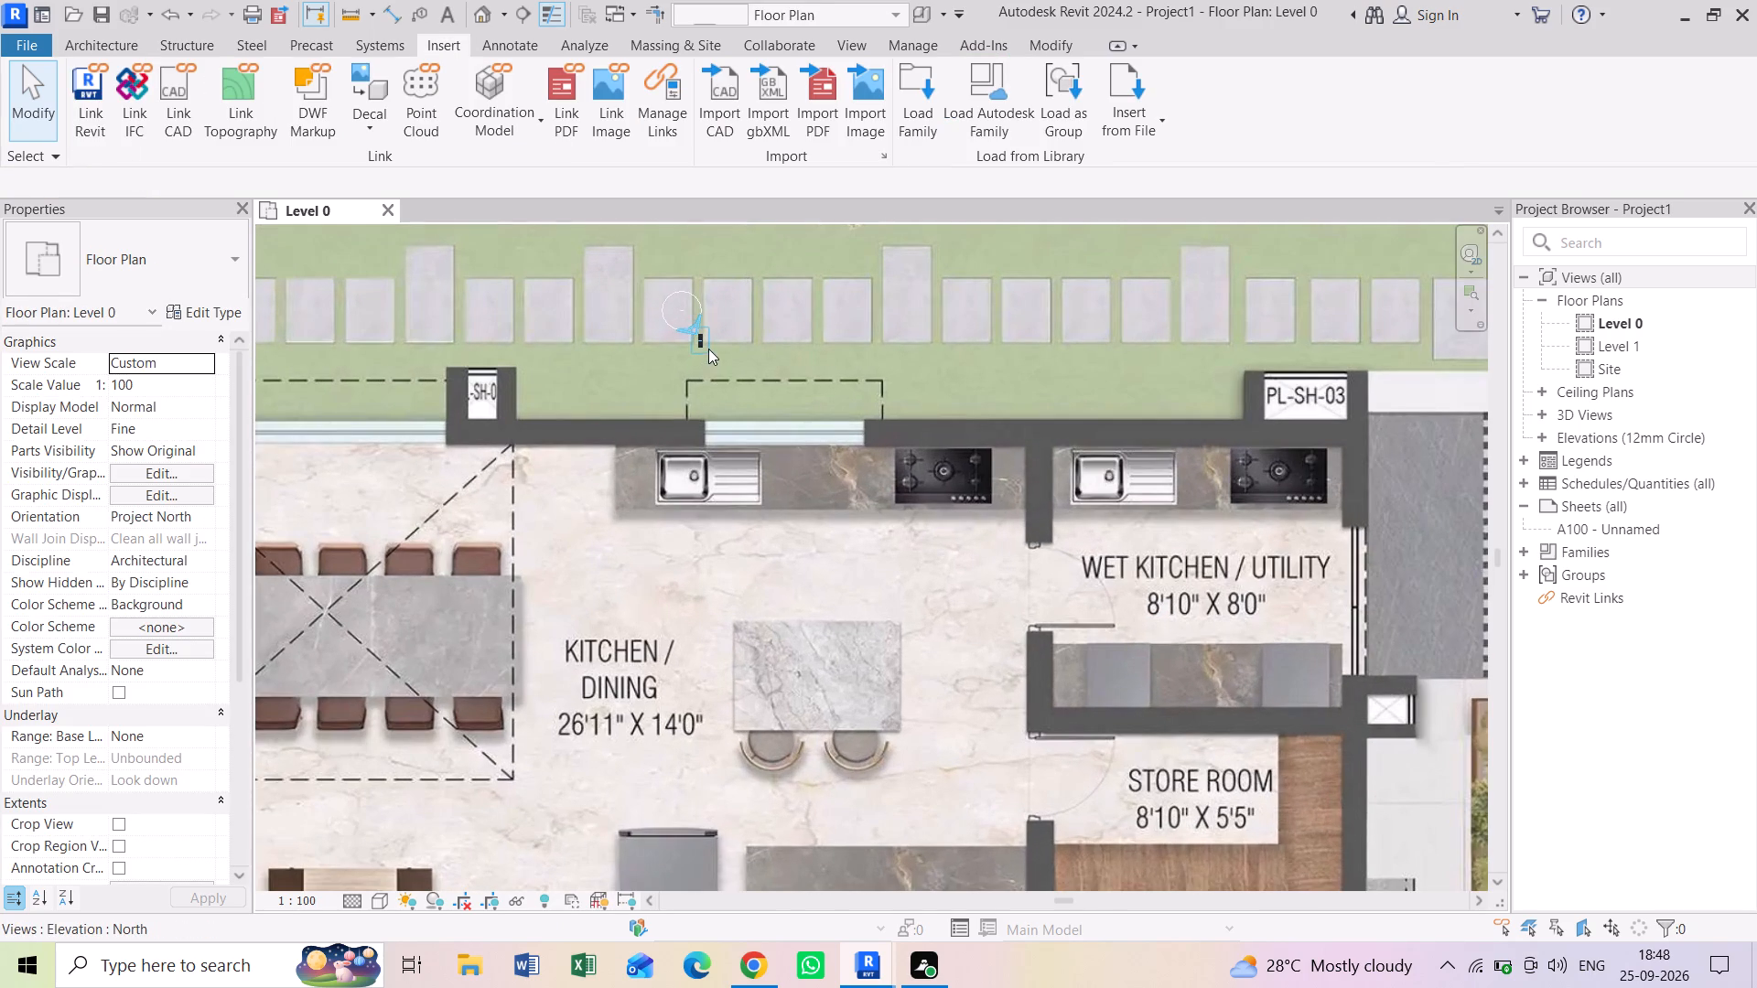
{"action": "left_click", "coordinate": [672, 321]}
{"action": "scroll", "coordinate": [715, 348], "scroll_direction": "up", "scroll_amount": 4}
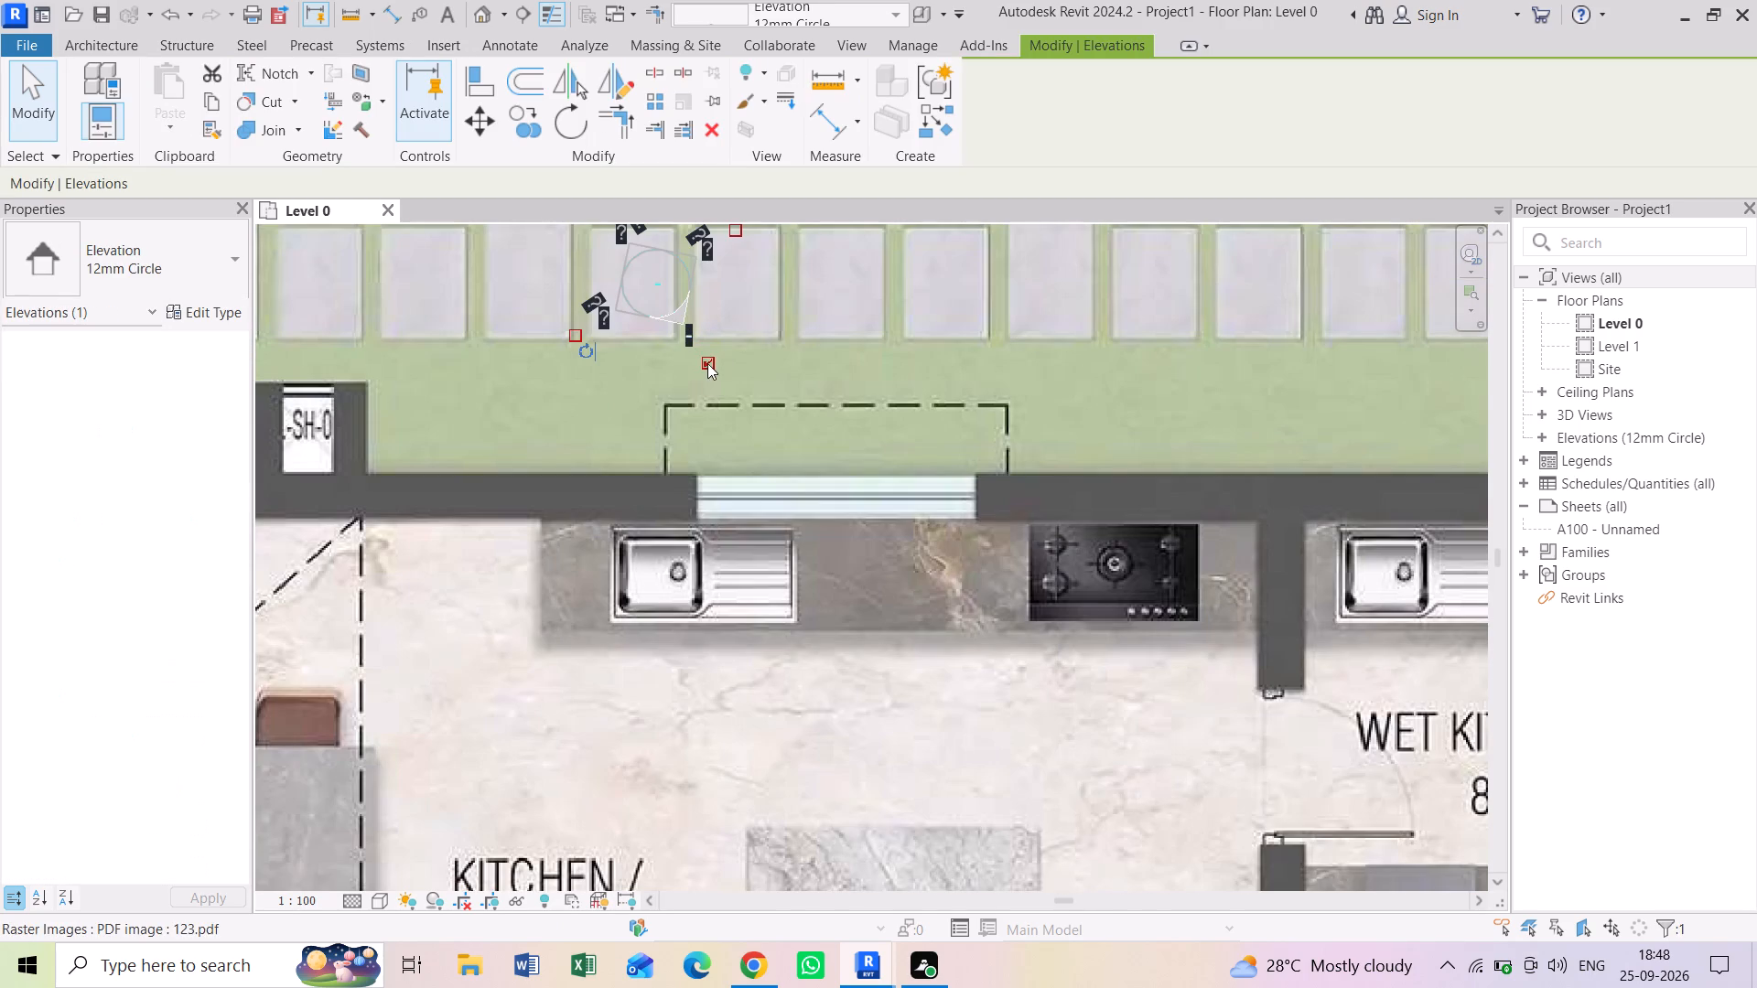
{"action": "key", "text": "Escape"}
{"action": "left_click", "coordinate": [676, 326]}
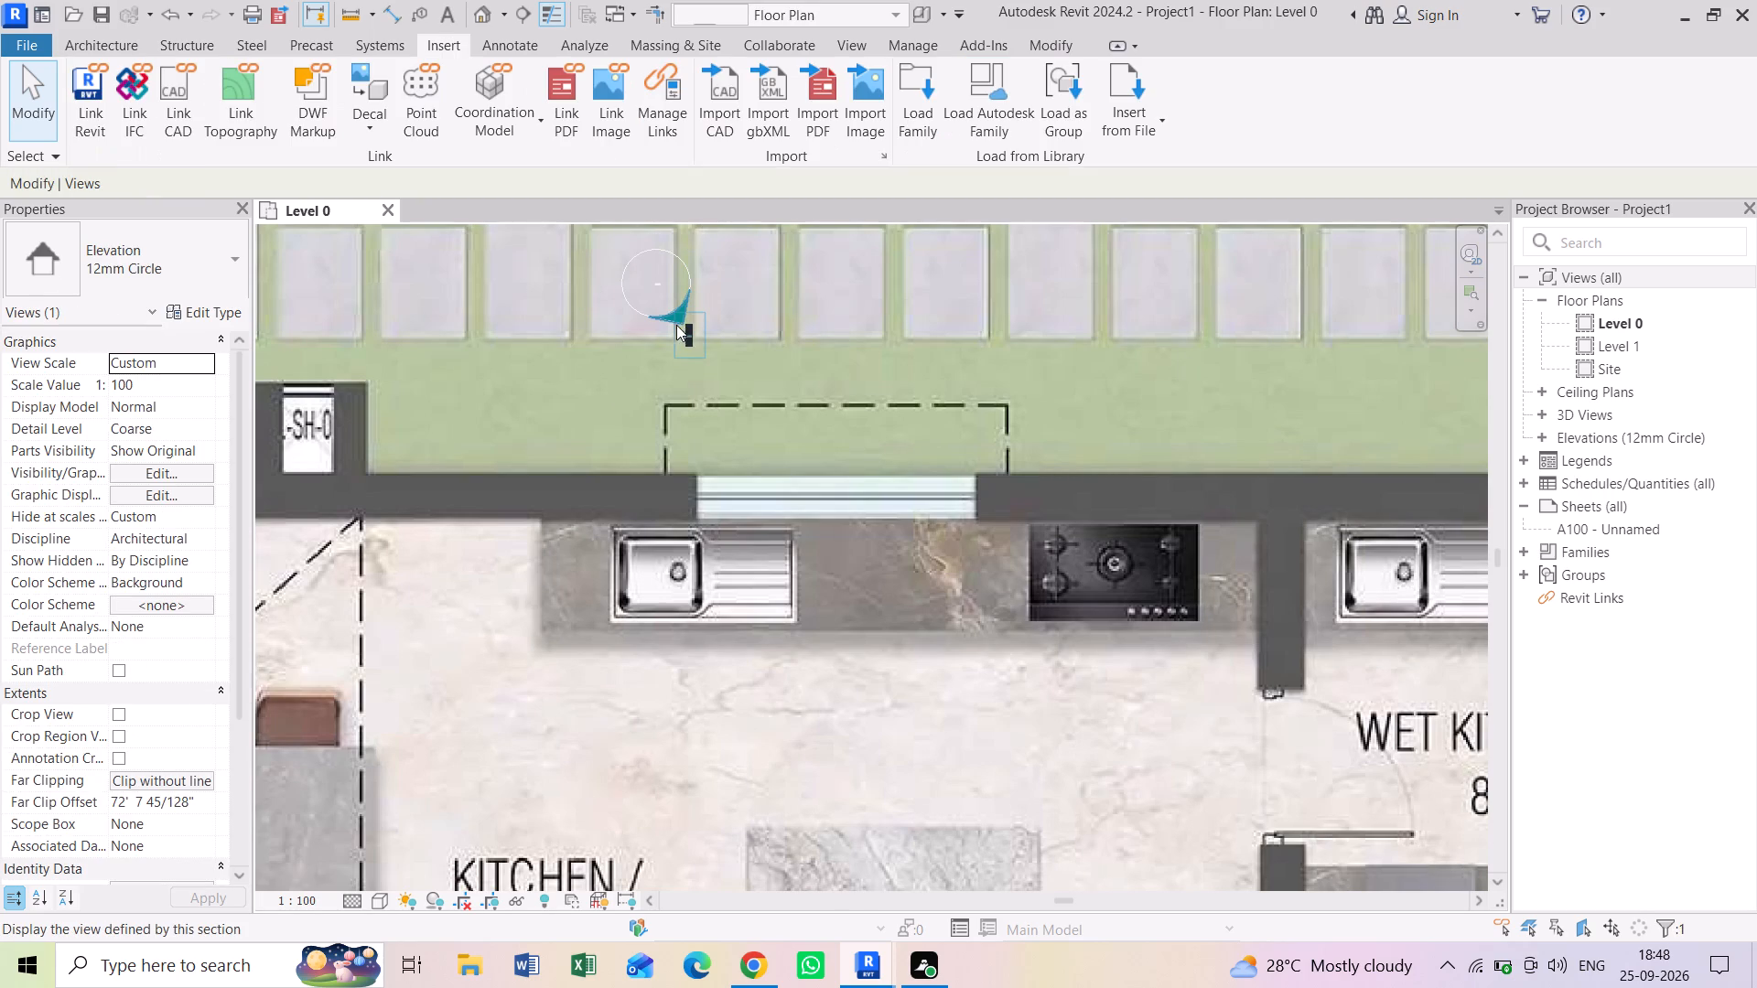
{"action": "left_click_drag", "start_coordinate": [676, 325], "coordinate": [645, 337]}
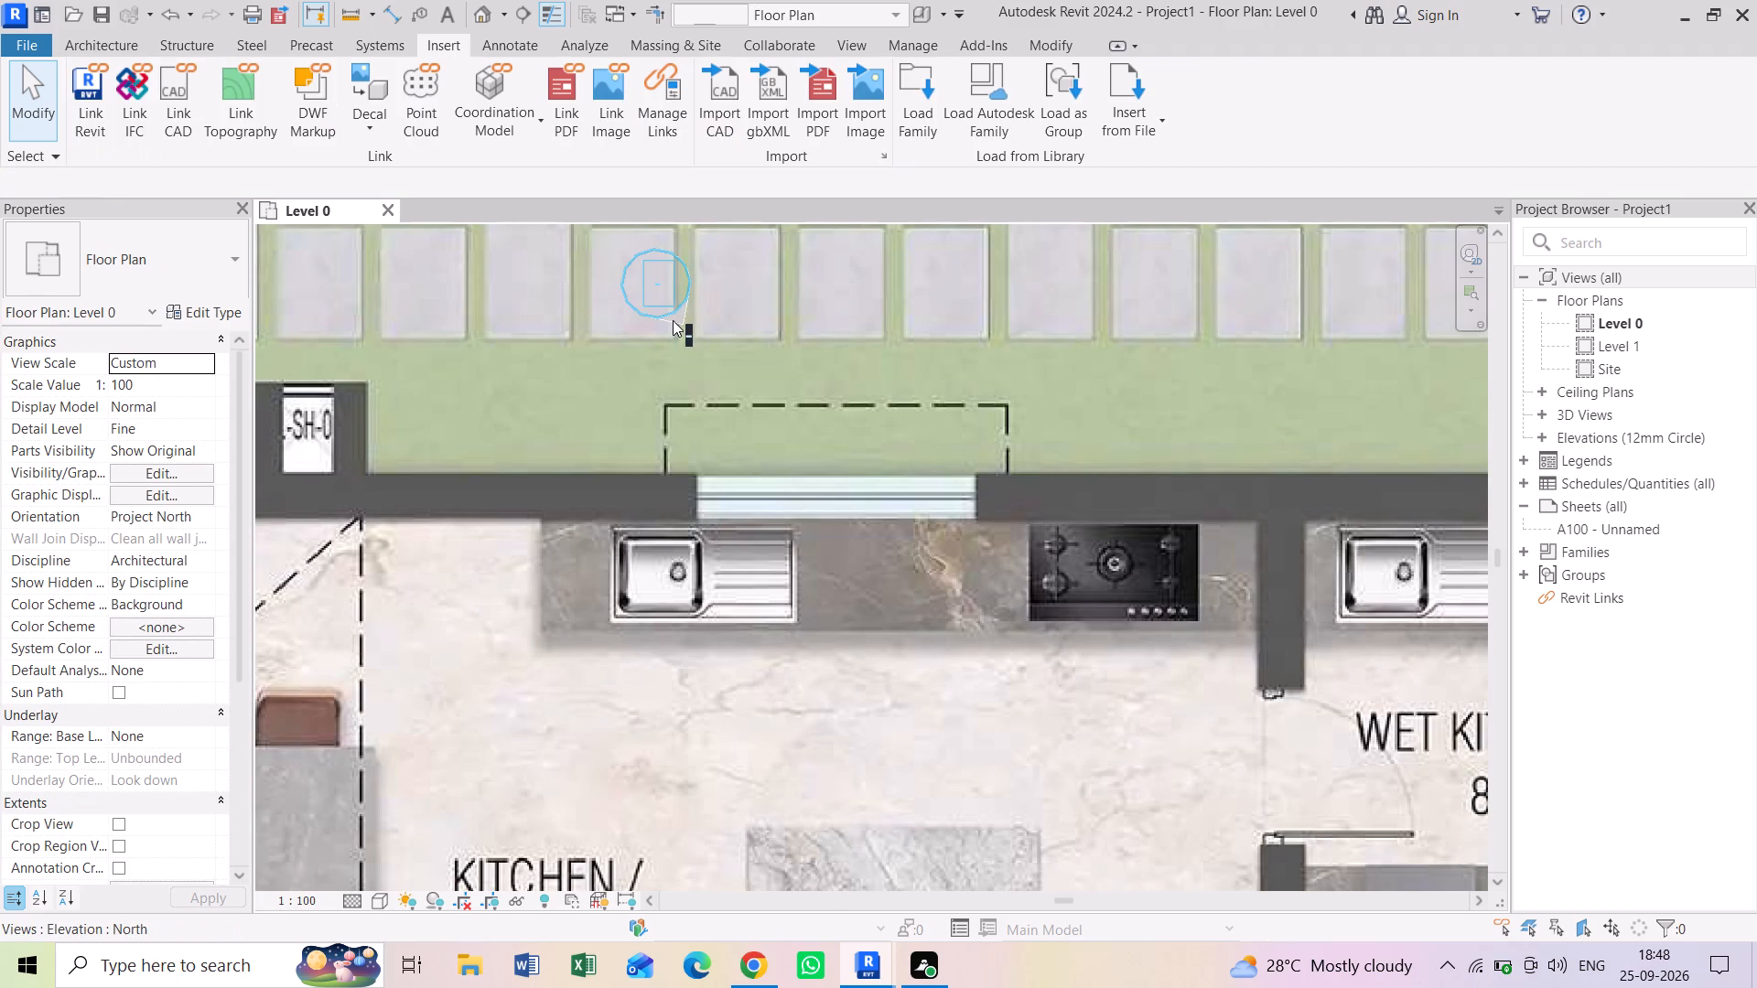
{"action": "key", "text": "Escape"}
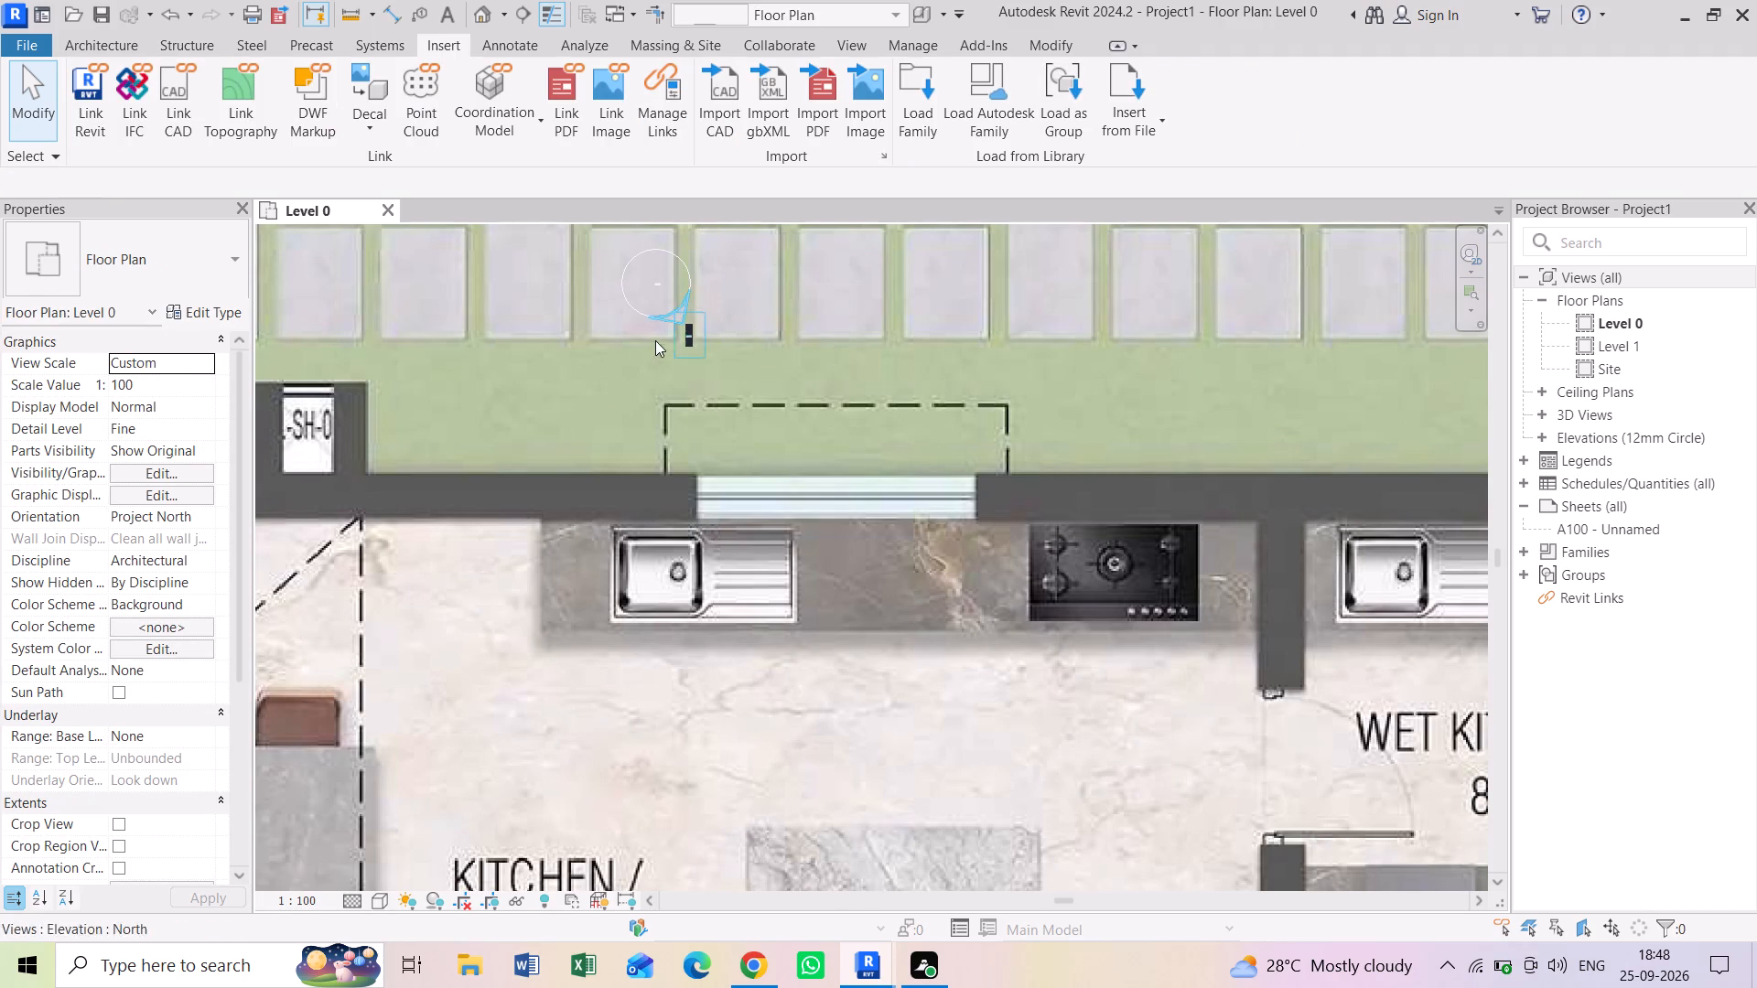
{"action": "left_click", "coordinate": [679, 318]}
{"action": "key", "text": "Escape"}
{"action": "left_click", "coordinate": [649, 286]}
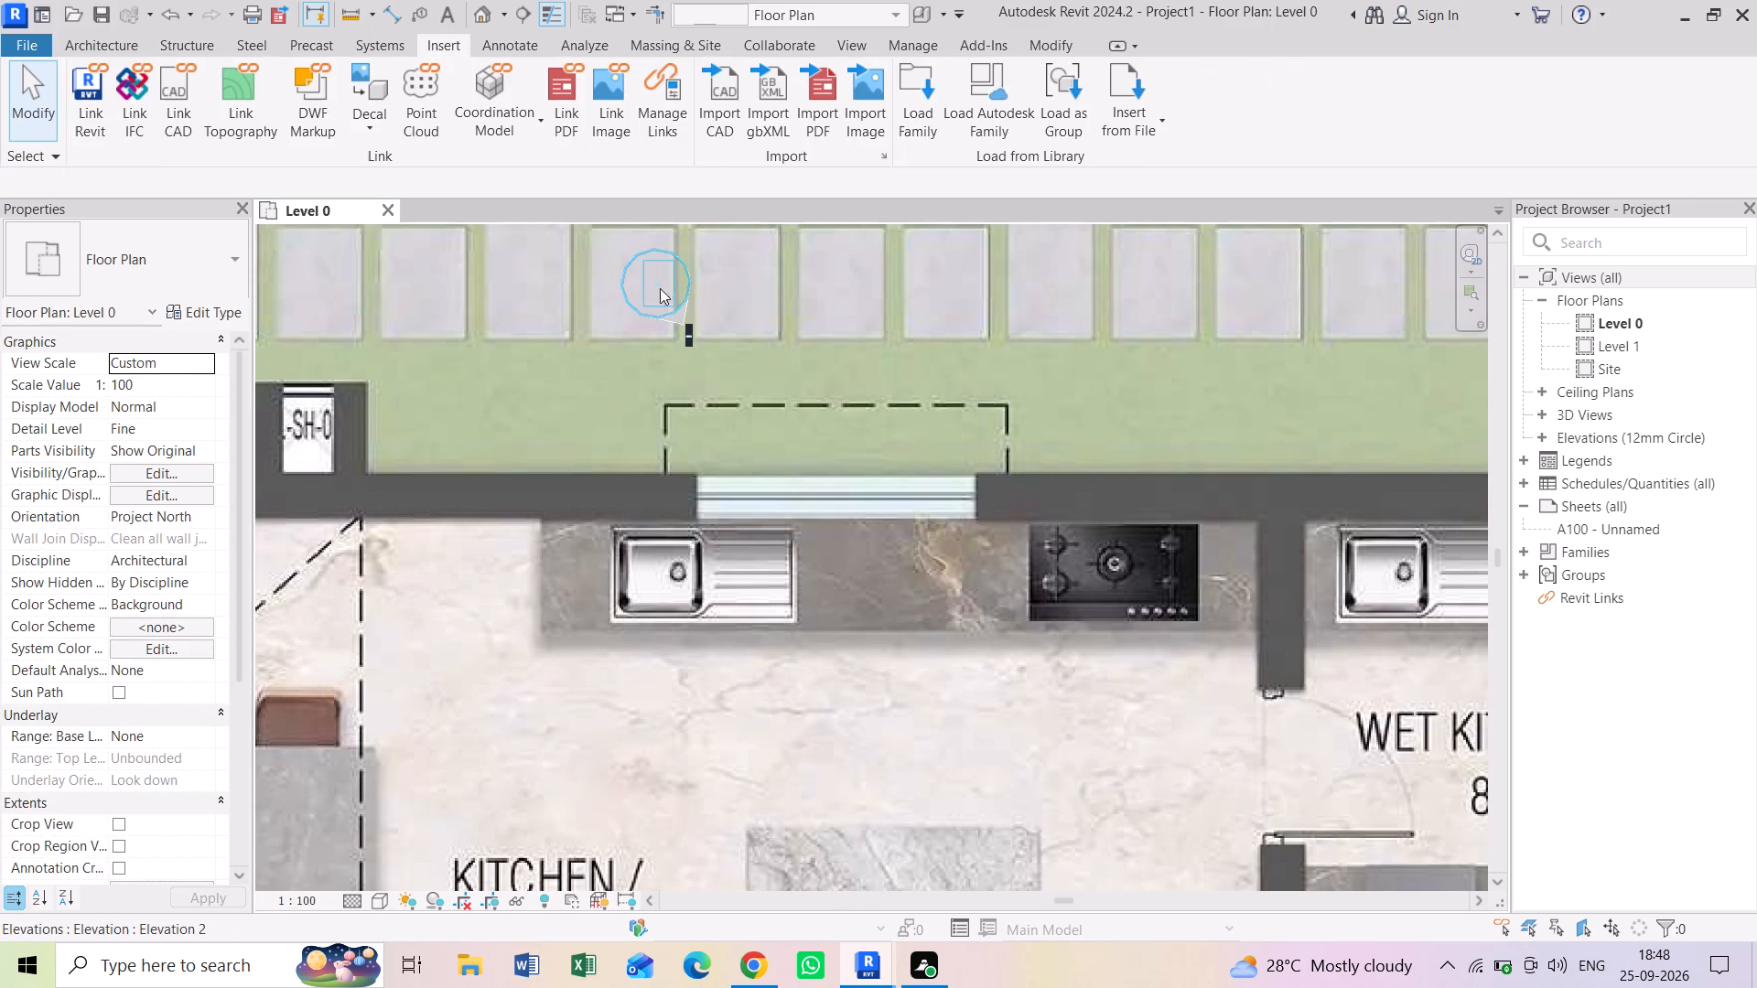
{"action": "left_click", "coordinate": [583, 354]}
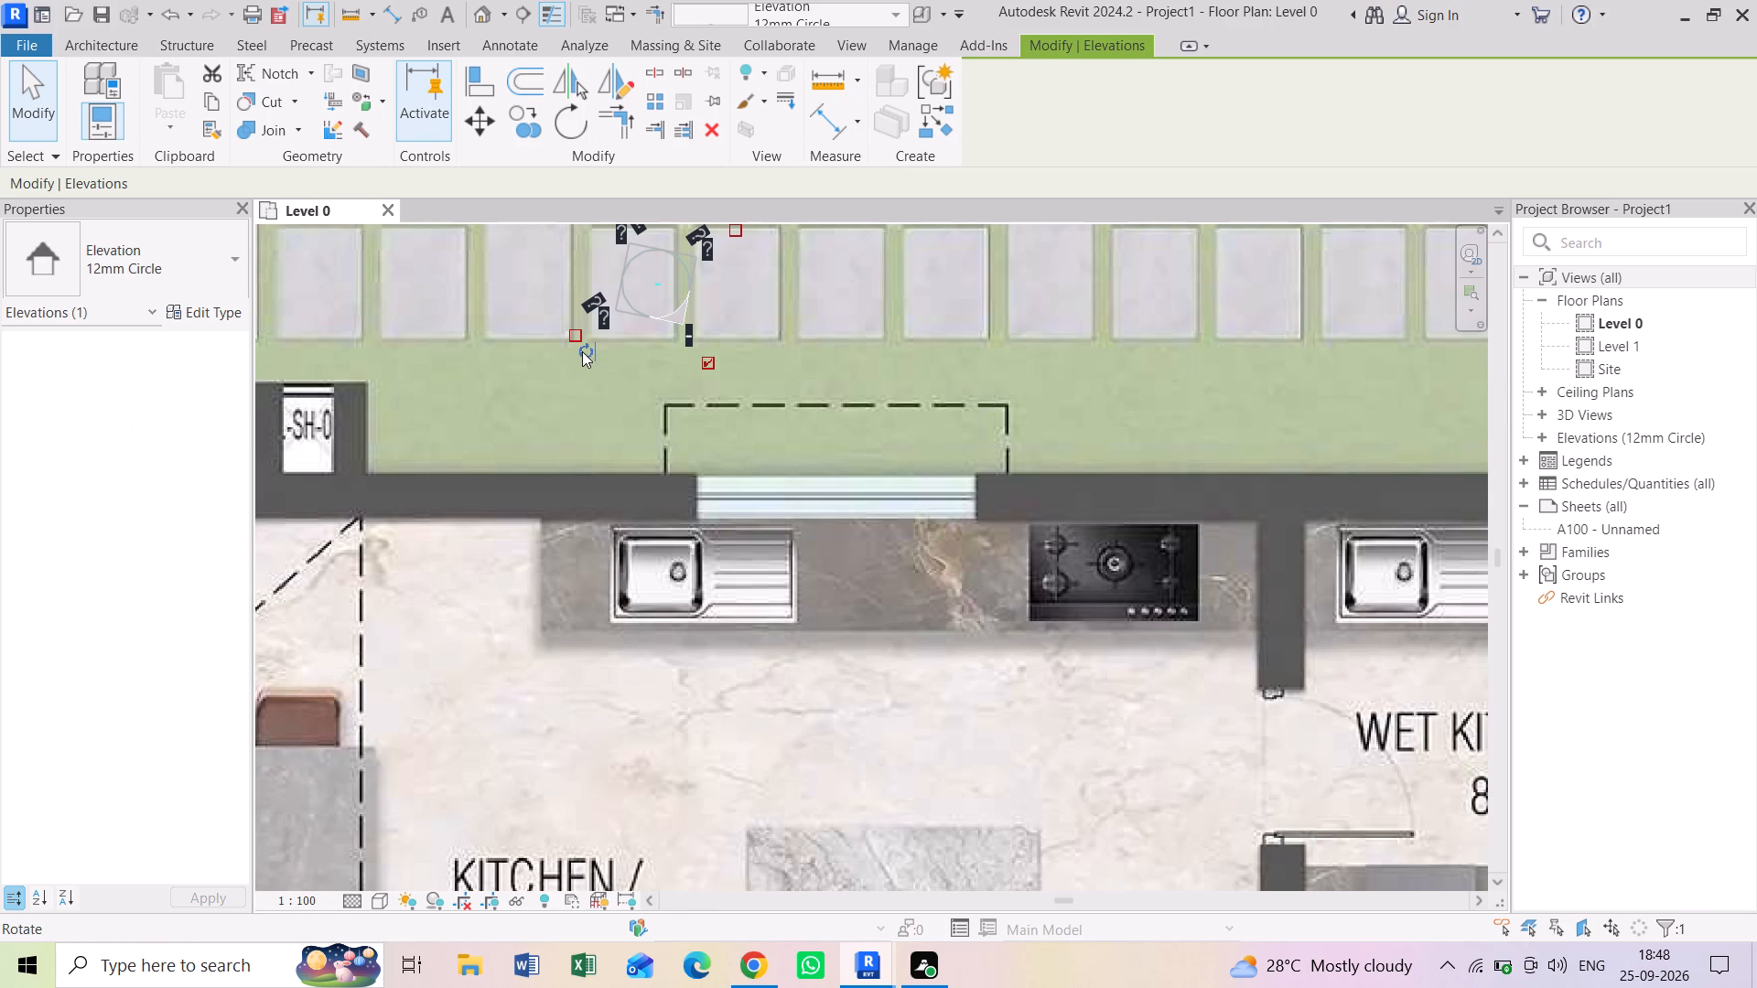
{"action": "left_click", "coordinate": [580, 348]}
{"action": "left_click_drag", "start_coordinate": [585, 349], "coordinate": [577, 338]}
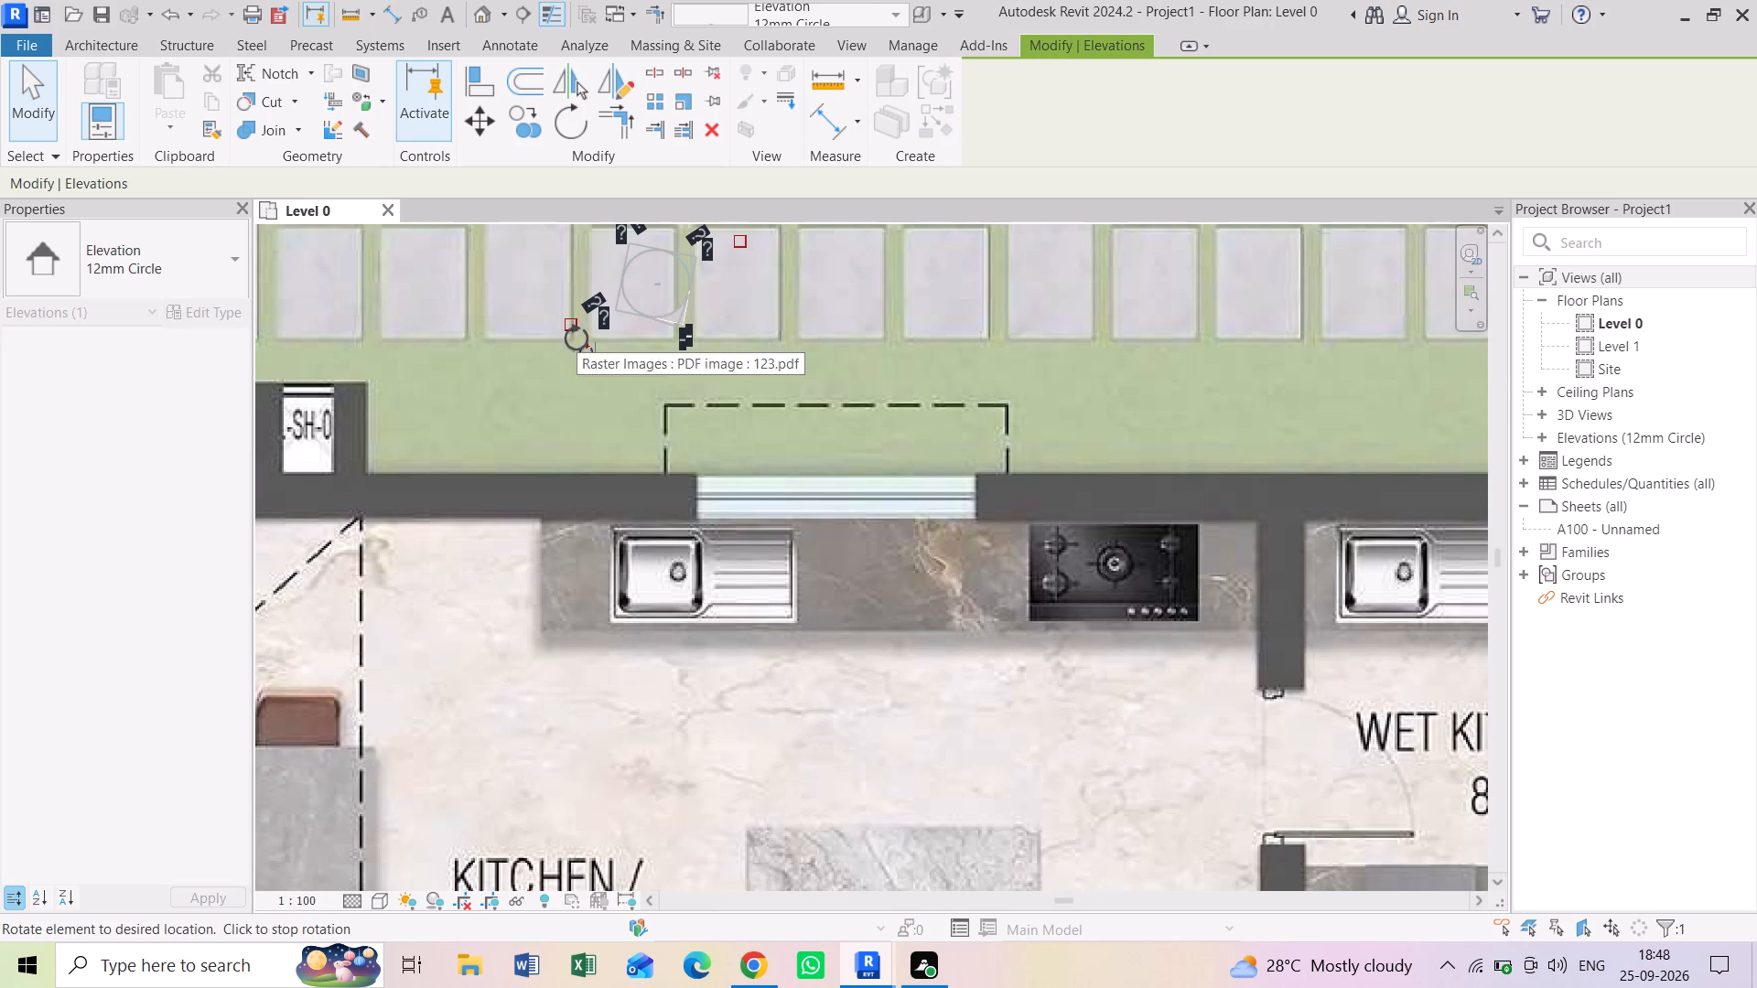
{"action": "left_click_drag", "start_coordinate": [577, 338], "coordinate": [573, 292]}
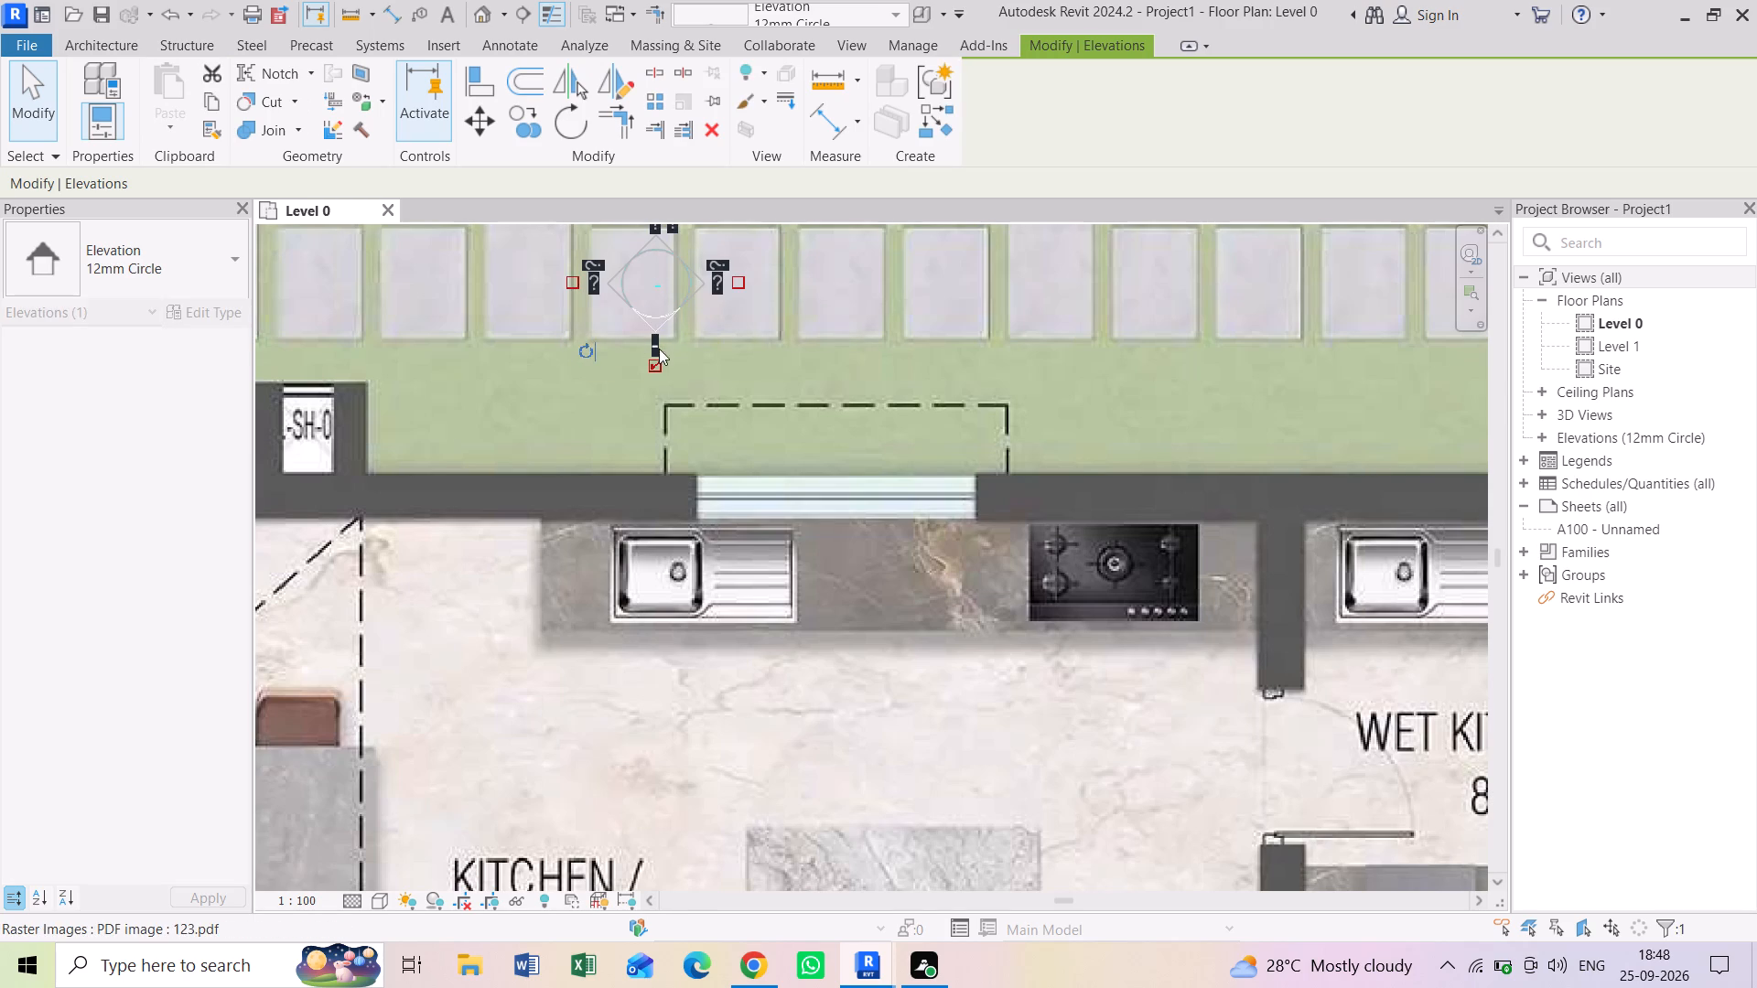
{"action": "key", "text": "Escape"}
{"action": "key", "text": "Escape"}
{"action": "key", "text": "Escape"}
{"action": "key", "text": "Escape"}
{"action": "key", "text": "Escape"}
{"action": "key", "text": "Escape"}
{"action": "key", "text": "Escape"}
{"action": "key", "text": "Escape"}
{"action": "key", "text": "Escape"}
{"action": "key", "text": "Escape"}
{"action": "key", "text": "Escape"}
{"action": "key", "text": "Escape"}
{"action": "key", "text": "Escape"}
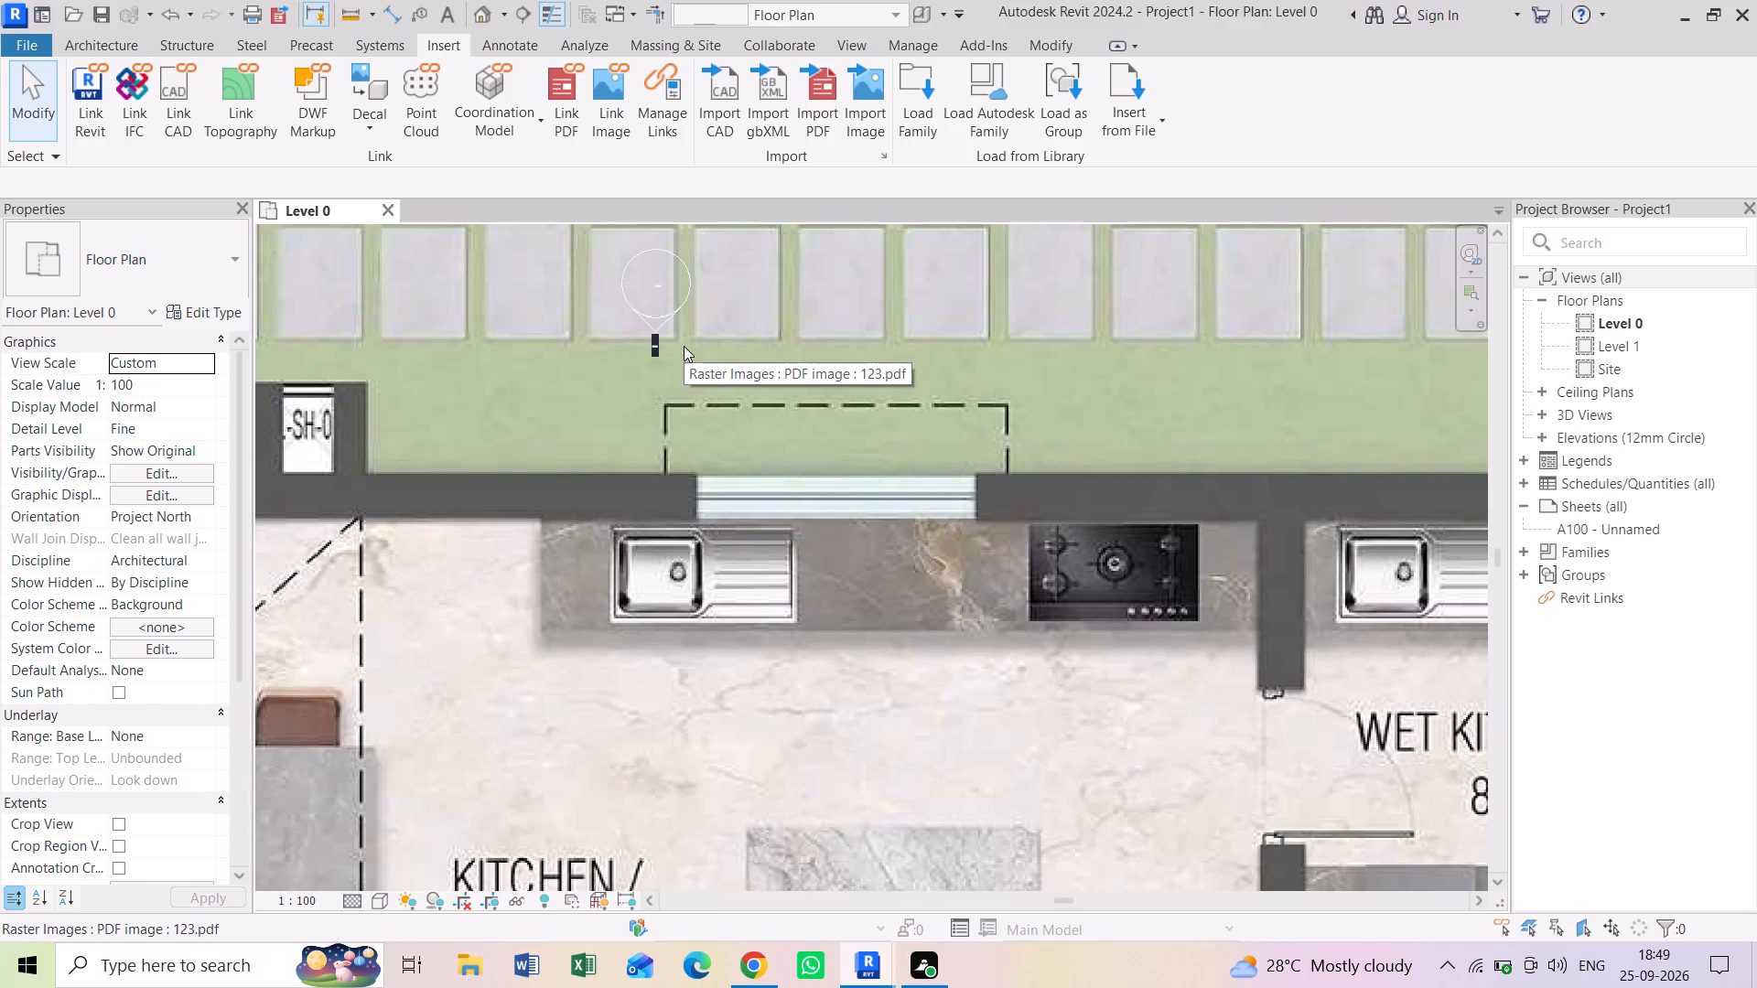
Shift the north elevation marker slightly west along the paved strip, between the shaft and the kitchen window.
{"action": "scroll", "coordinate": [684, 346], "scroll_direction": "down", "scroll_amount": 9}
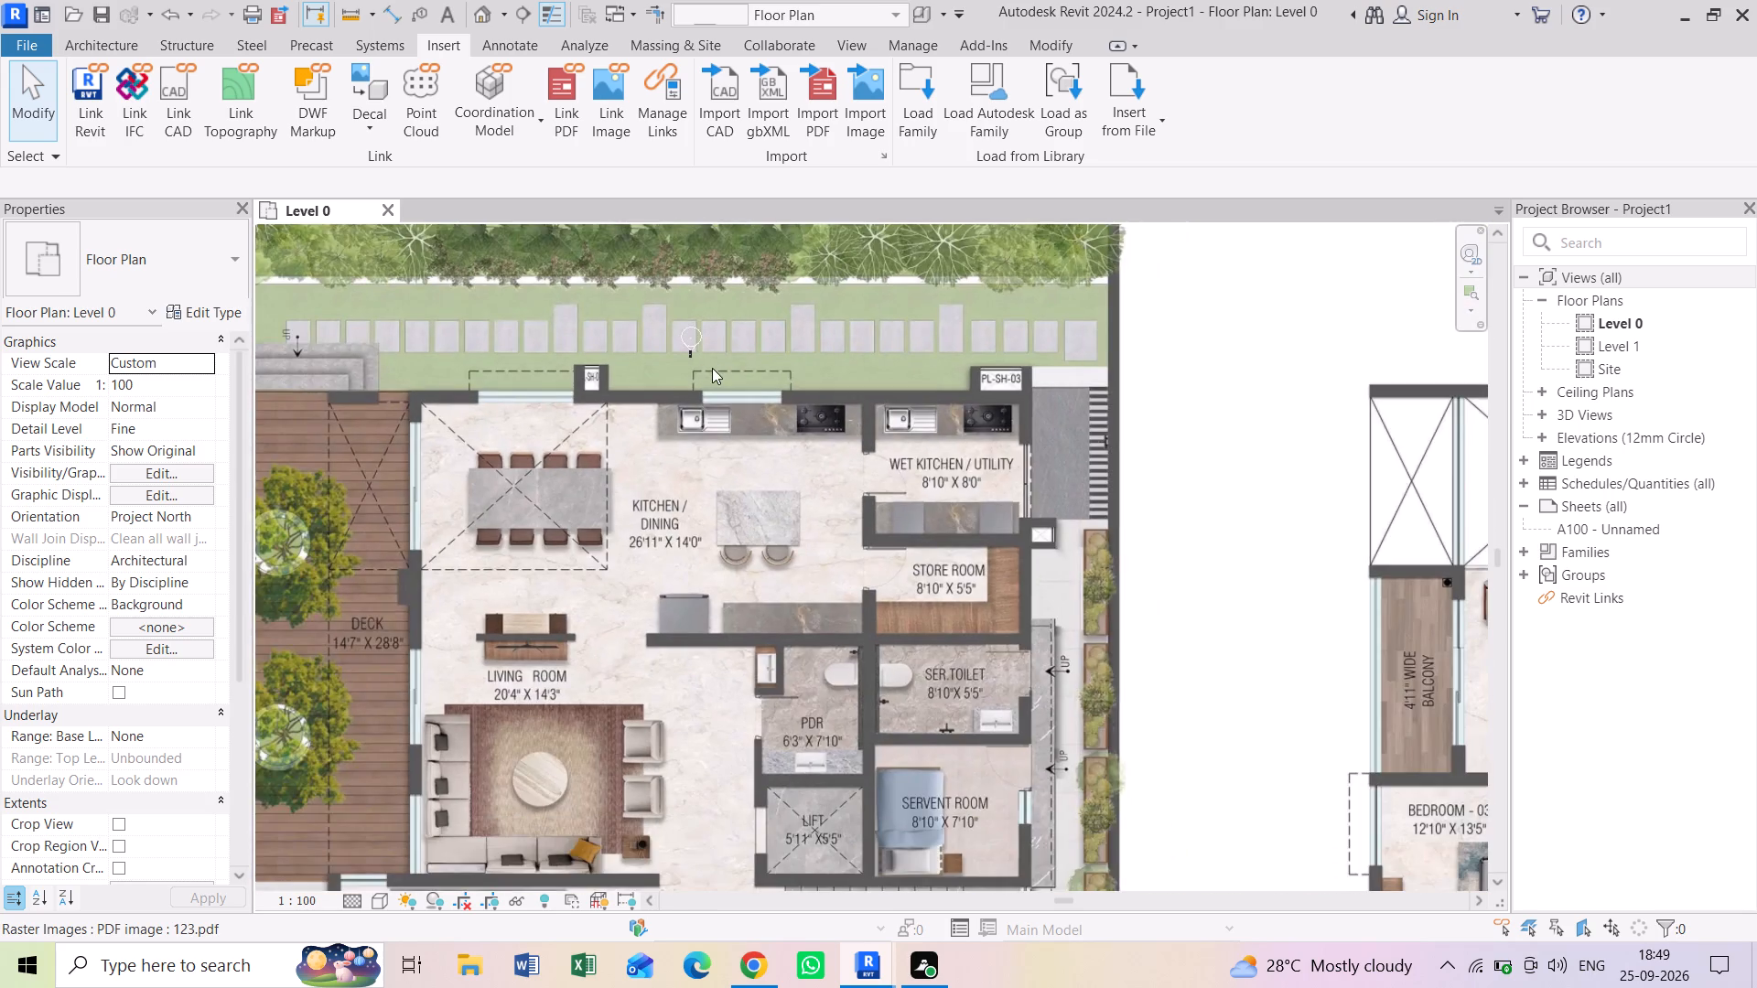
{"action": "scroll", "coordinate": [712, 368], "scroll_direction": "down", "scroll_amount": 2}
{"action": "middle_click_drag", "start_coordinate": [688, 378], "coordinate": [741, 386]}
{"action": "scroll", "coordinate": [728, 360], "scroll_direction": "up", "scroll_amount": 2}
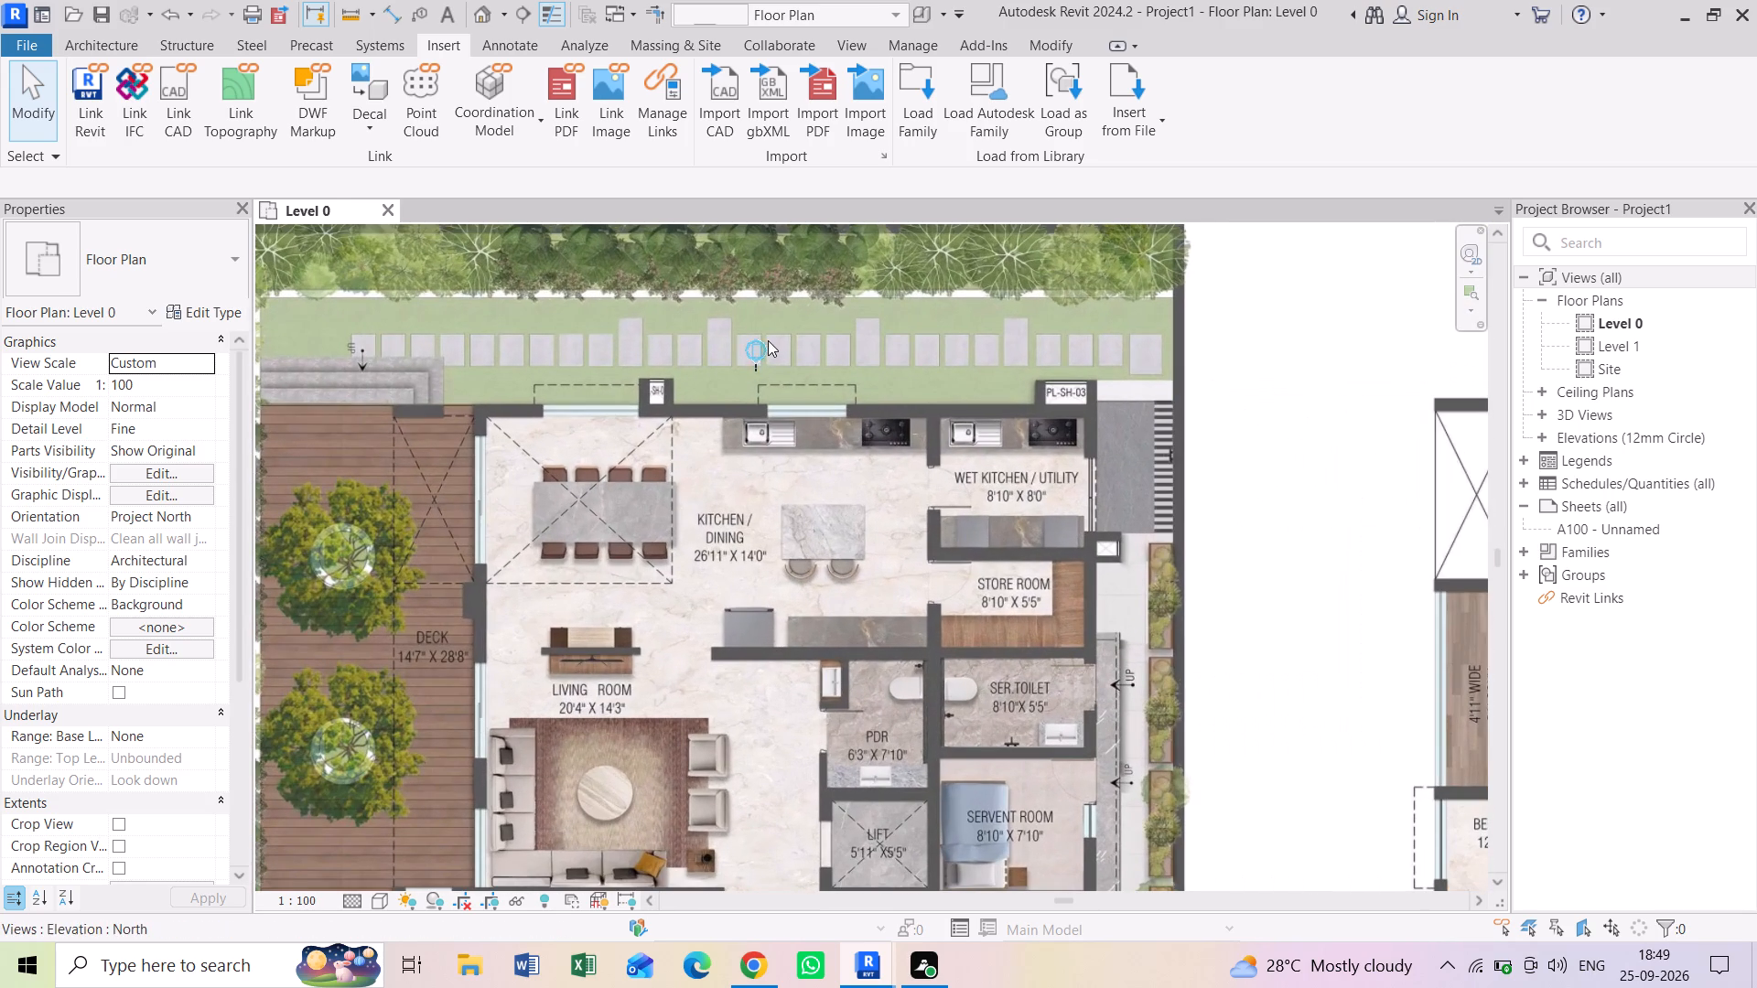
{"action": "left_click", "coordinate": [756, 344]}
{"action": "left_click_drag", "start_coordinate": [761, 348], "coordinate": [702, 358]}
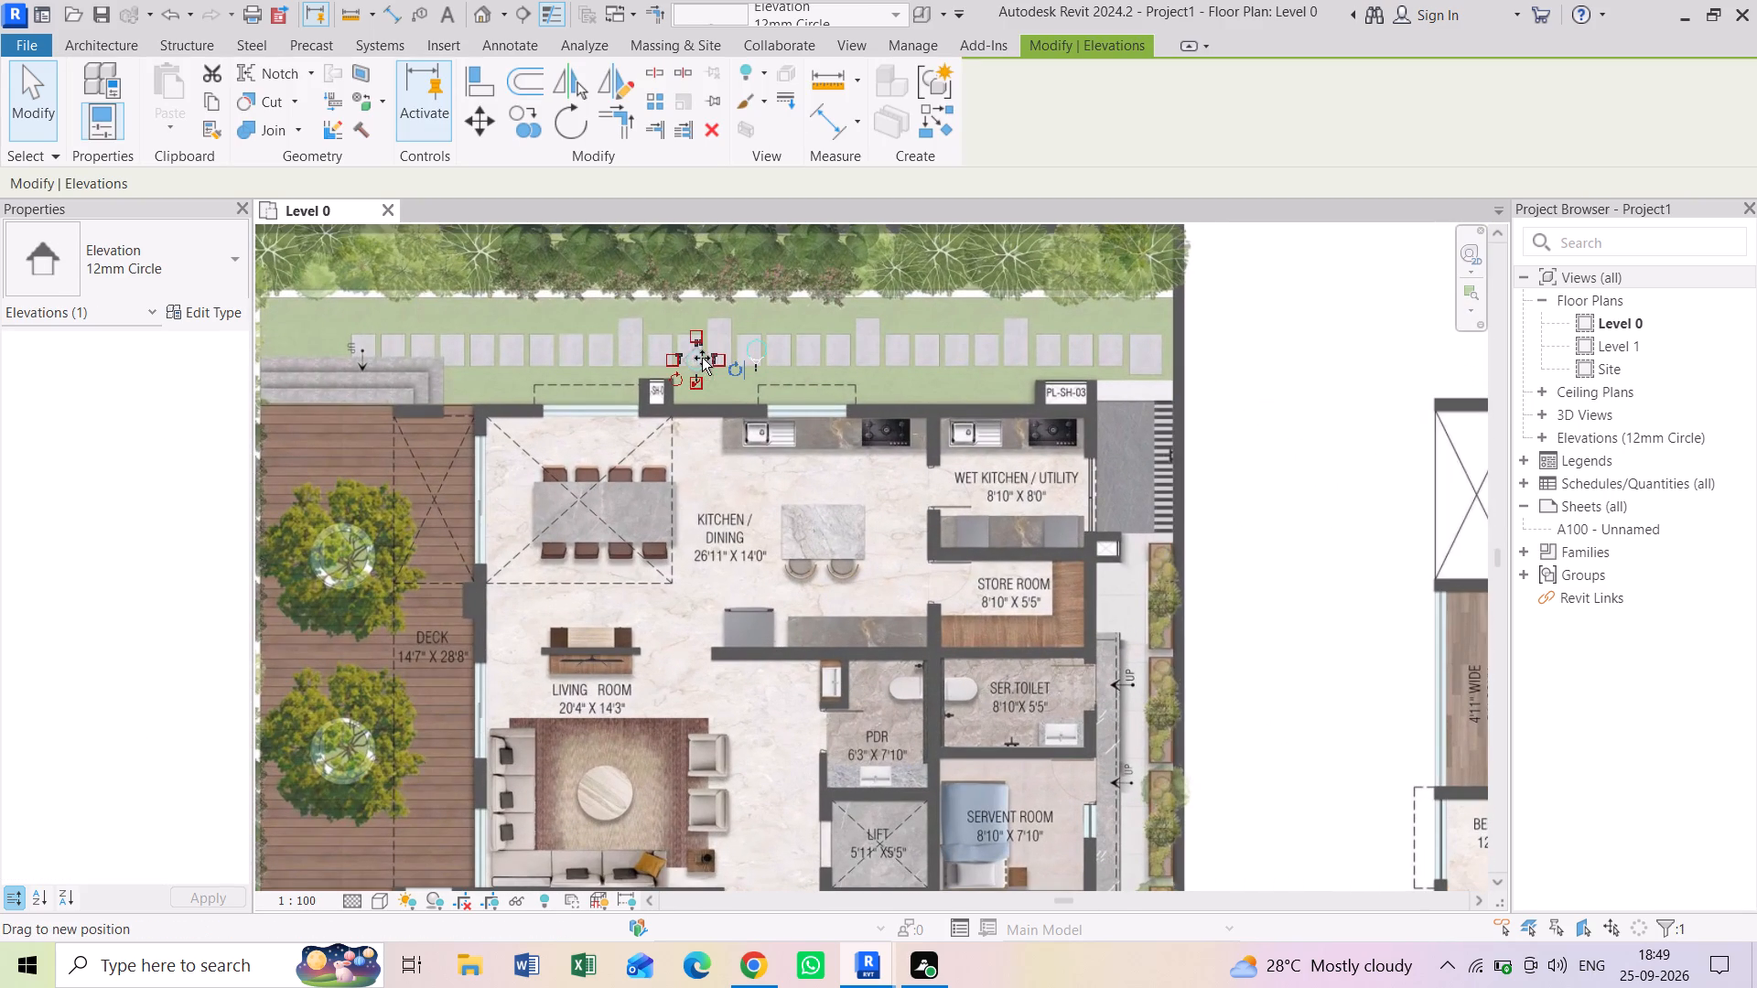
{"action": "left_click_drag", "start_coordinate": [702, 358], "coordinate": [710, 355]}
{"action": "key", "text": "Escape"}
{"action": "key", "text": "Escape"}
{"action": "key", "text": "Escape"}
{"action": "key", "text": "Escape"}
{"action": "key", "text": "Escape"}
{"action": "key", "text": "Escape"}
{"action": "key", "text": "Escape"}
{"action": "key", "text": "Escape"}
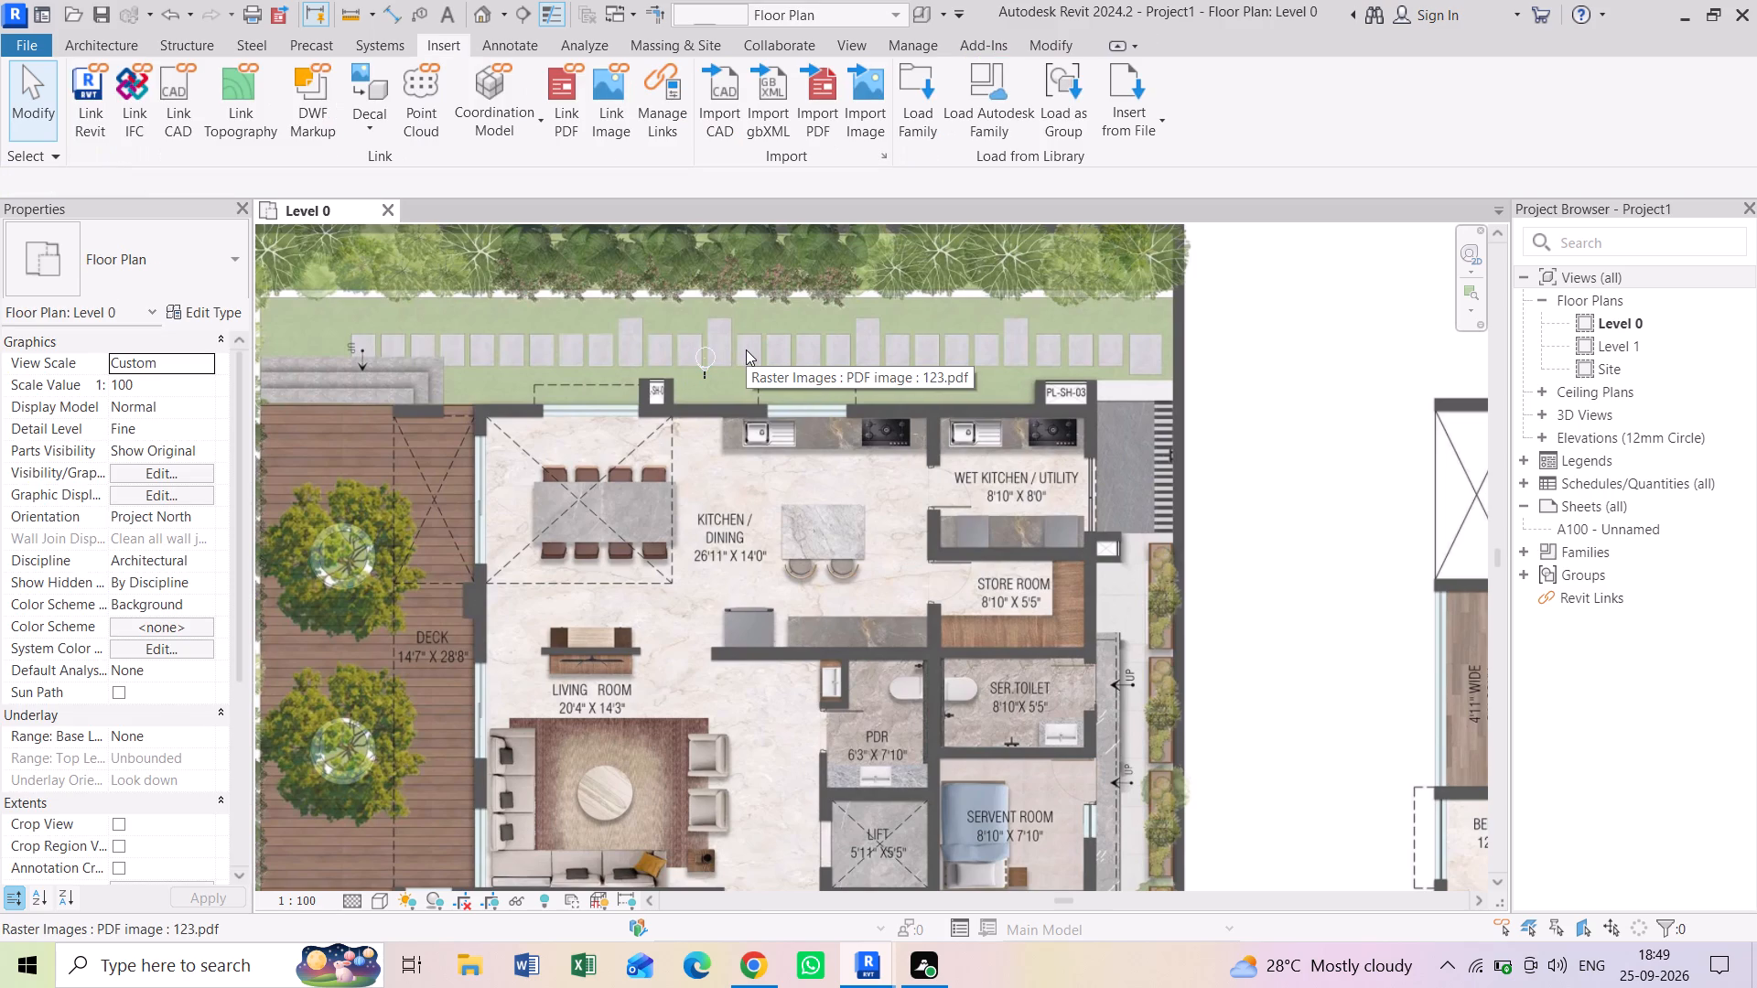
{"action": "key", "text": "Escape"}
Move the south elevation marker from below the GROUND FLOOR title up onto the road in front of the plot.
{"action": "scroll", "coordinate": [749, 349], "scroll_direction": "down", "scroll_amount": 5}
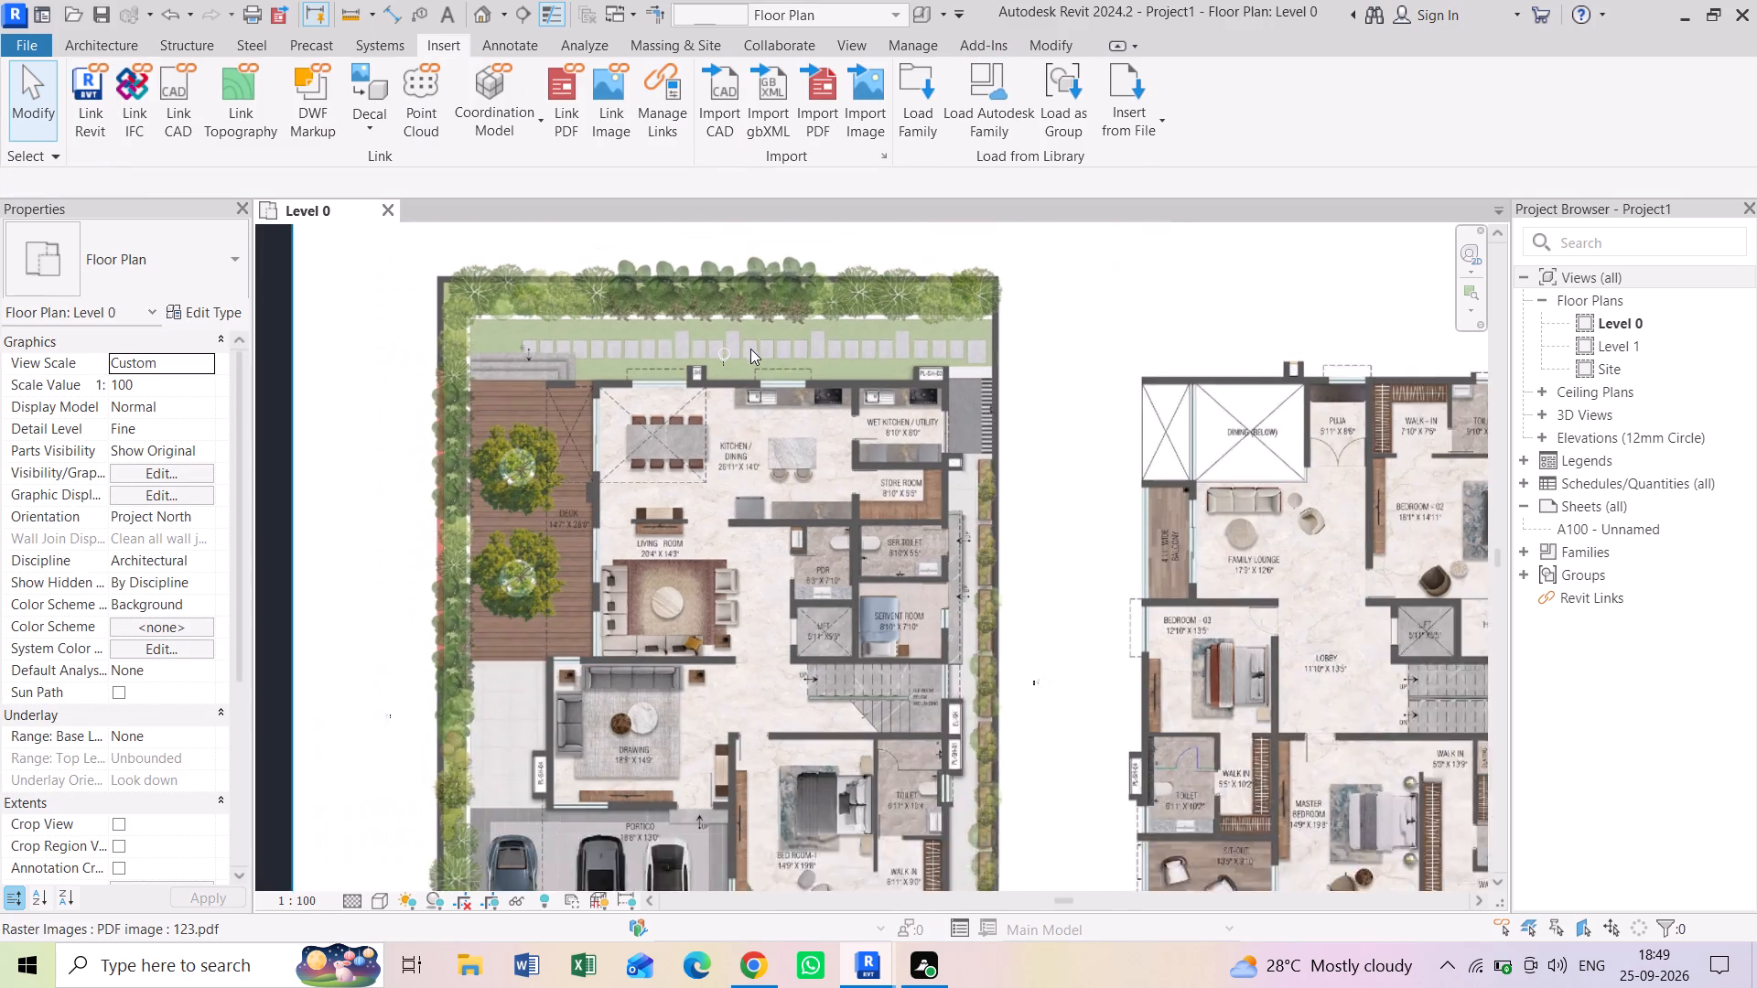
{"action": "middle_click_drag", "start_coordinate": [794, 458], "coordinate": [787, 328]}
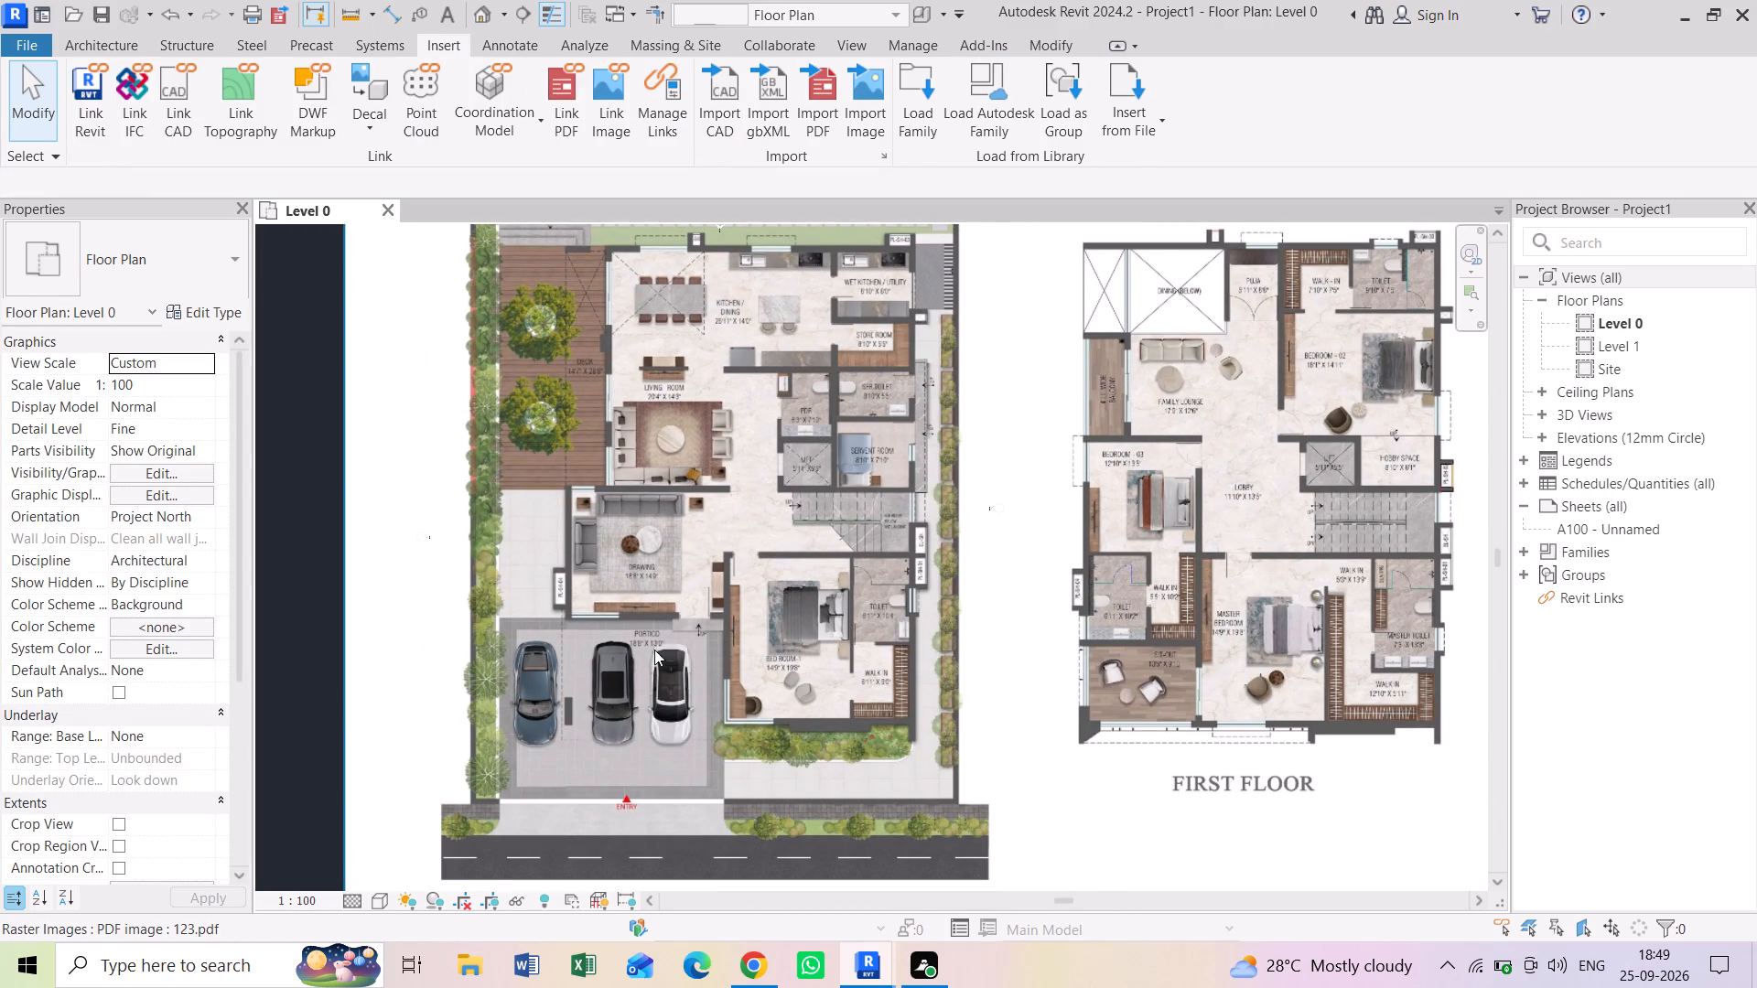
{"action": "scroll", "coordinate": [661, 656], "scroll_direction": "up", "scroll_amount": 2}
{"action": "scroll", "coordinate": [689, 639], "scroll_direction": "down", "scroll_amount": 3}
{"action": "middle_click_drag", "start_coordinate": [717, 771], "coordinate": [644, 831]}
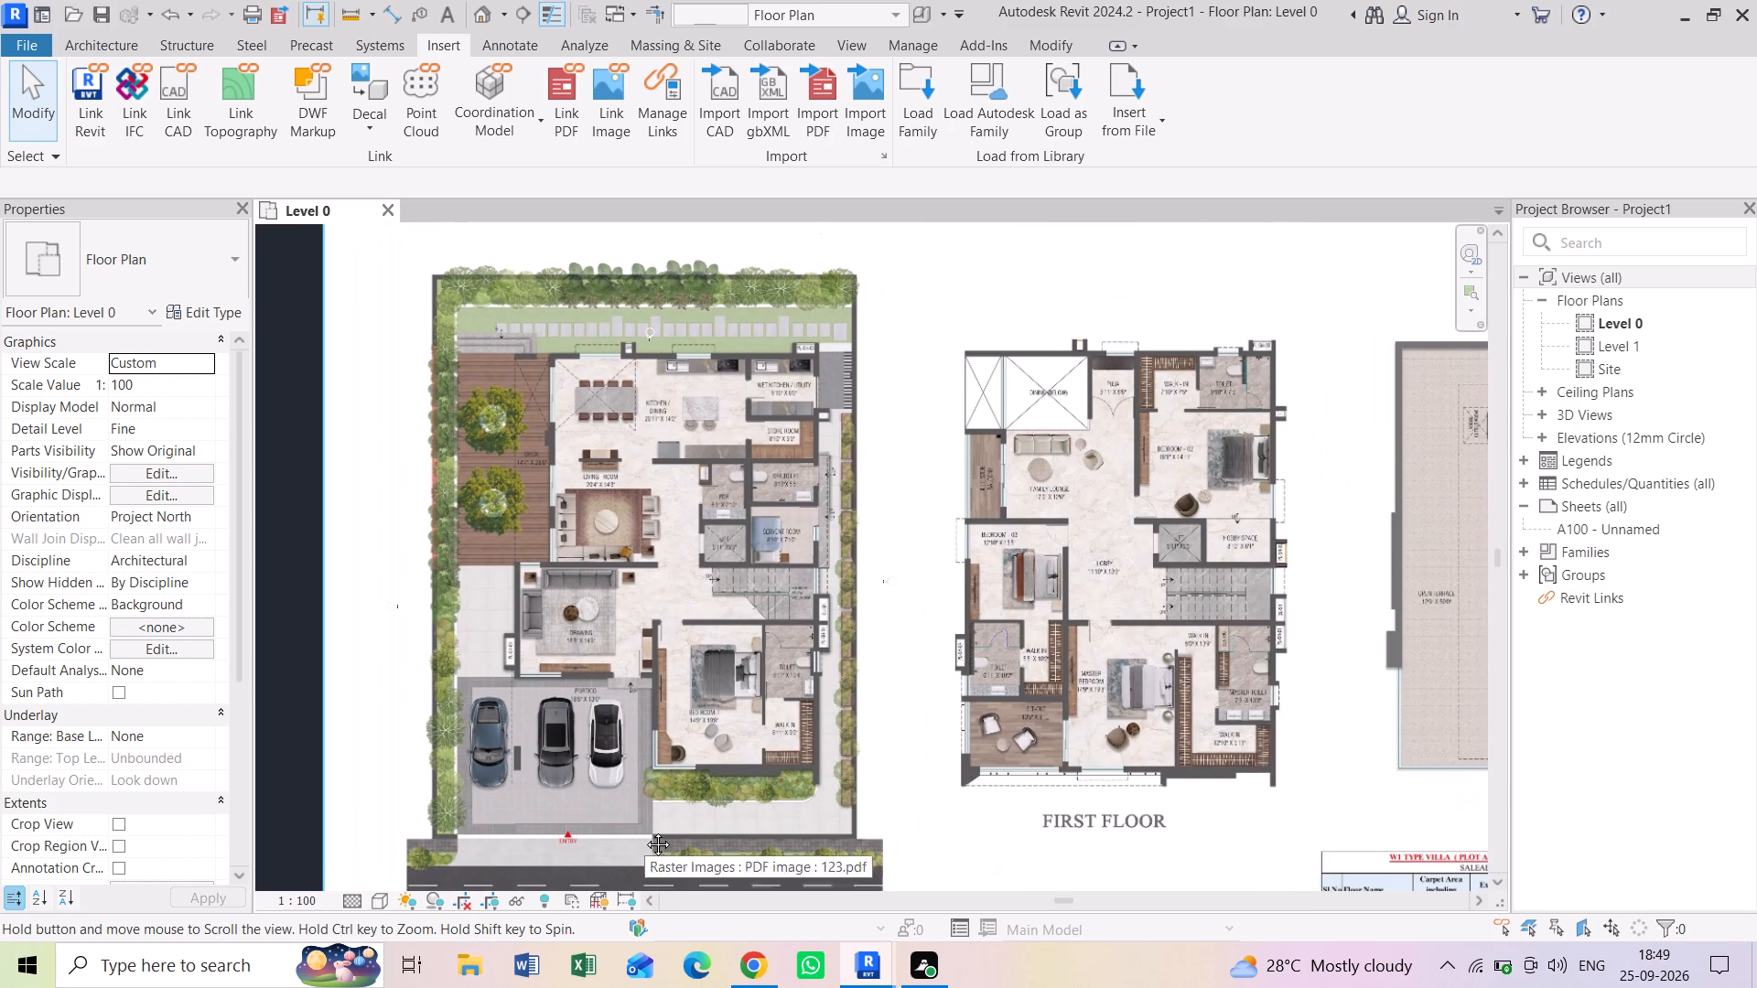
{"action": "middle_click_drag", "start_coordinate": [644, 831], "coordinate": [728, 627]}
{"action": "scroll", "coordinate": [756, 727], "scroll_direction": "up", "scroll_amount": 4}
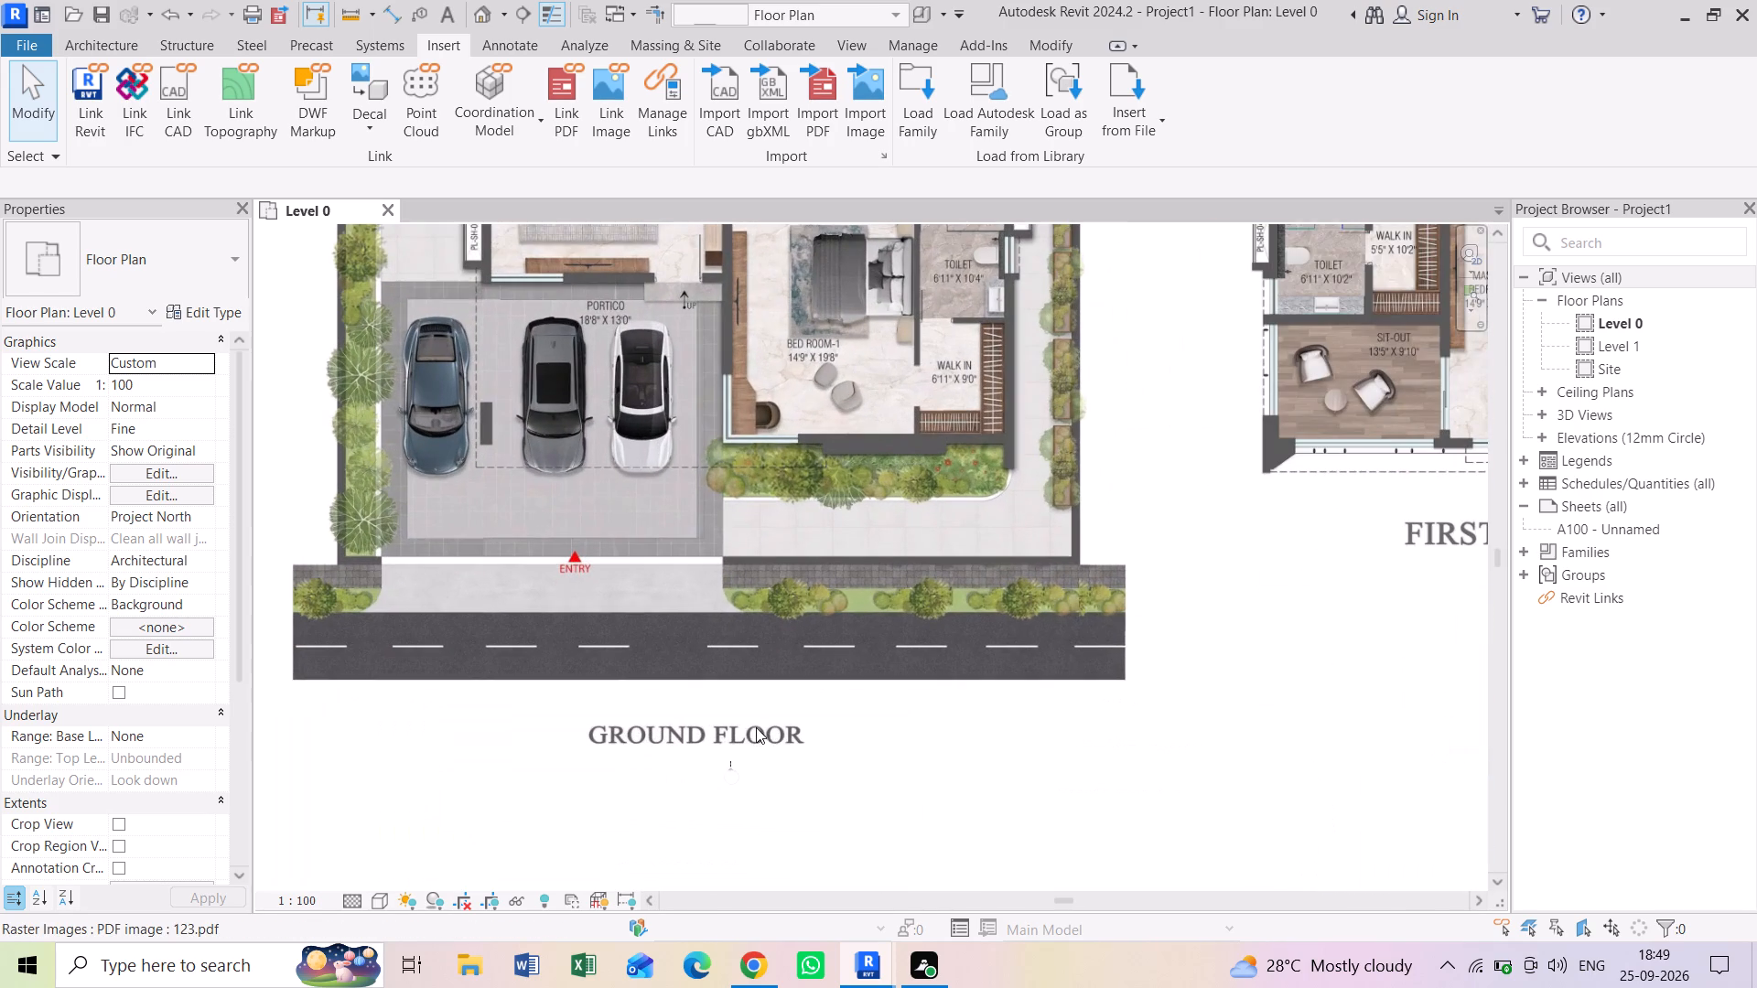
{"action": "scroll", "coordinate": [714, 760], "scroll_direction": "up", "scroll_amount": 5}
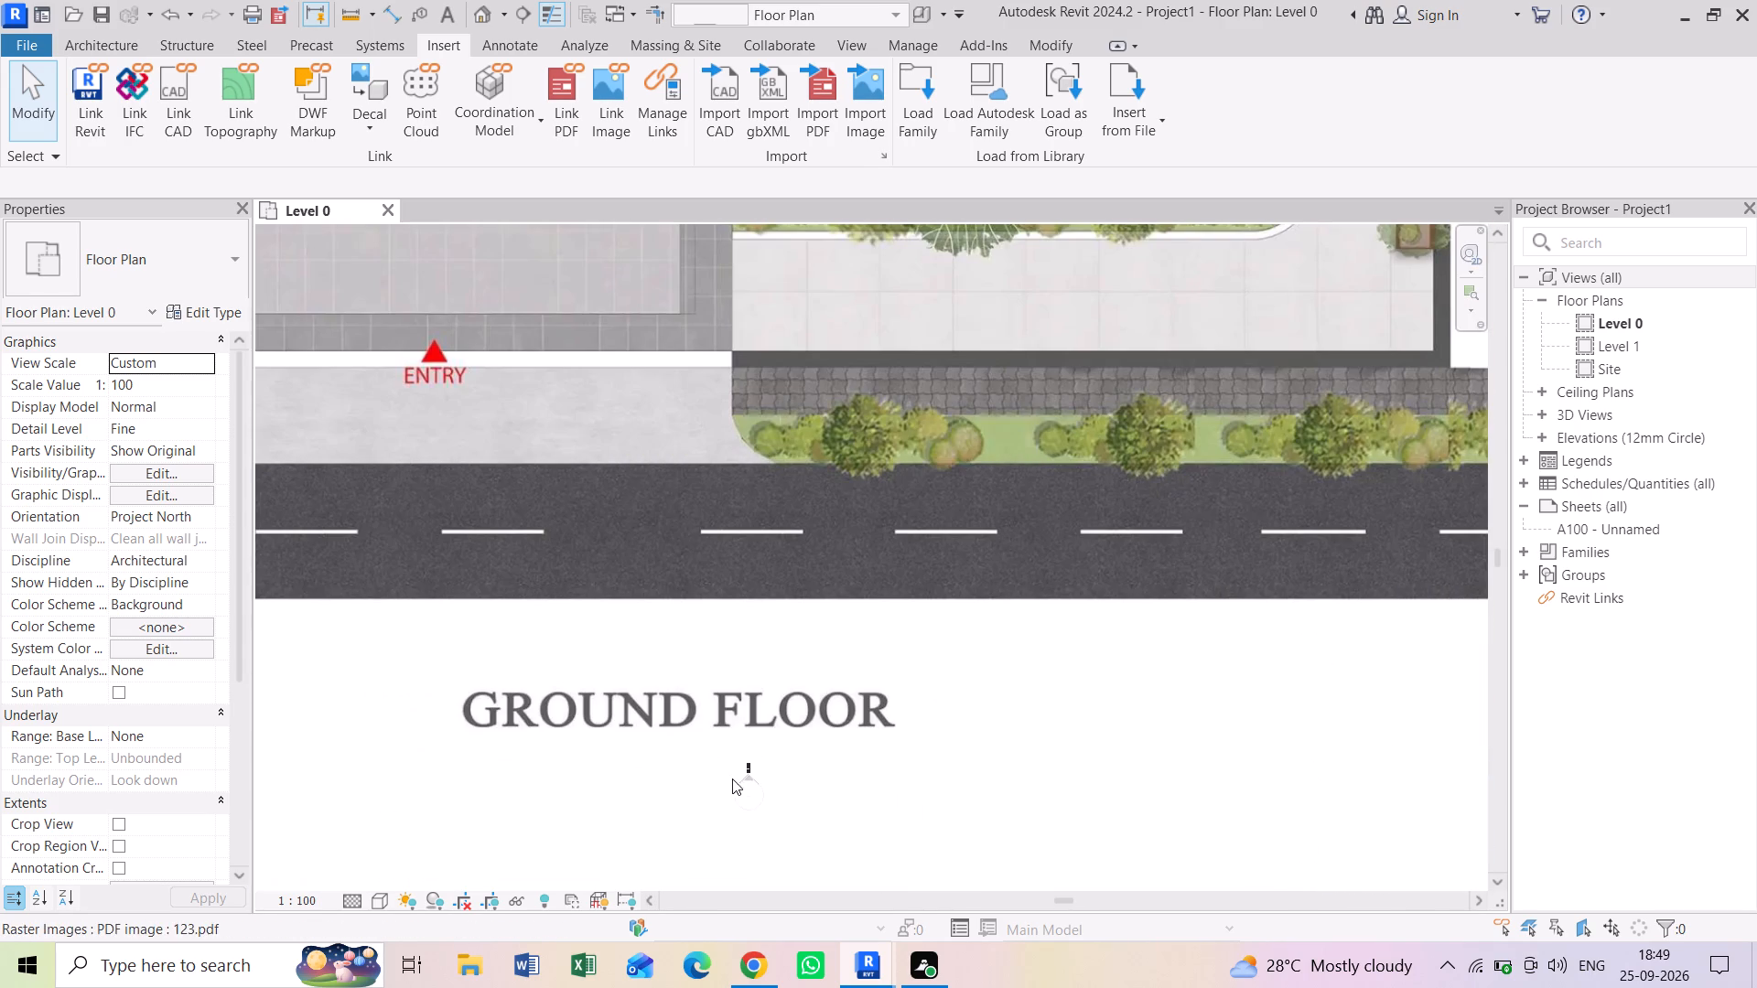
{"action": "left_click", "coordinate": [756, 797]}
{"action": "left_click_drag", "start_coordinate": [751, 791], "coordinate": [749, 793]}
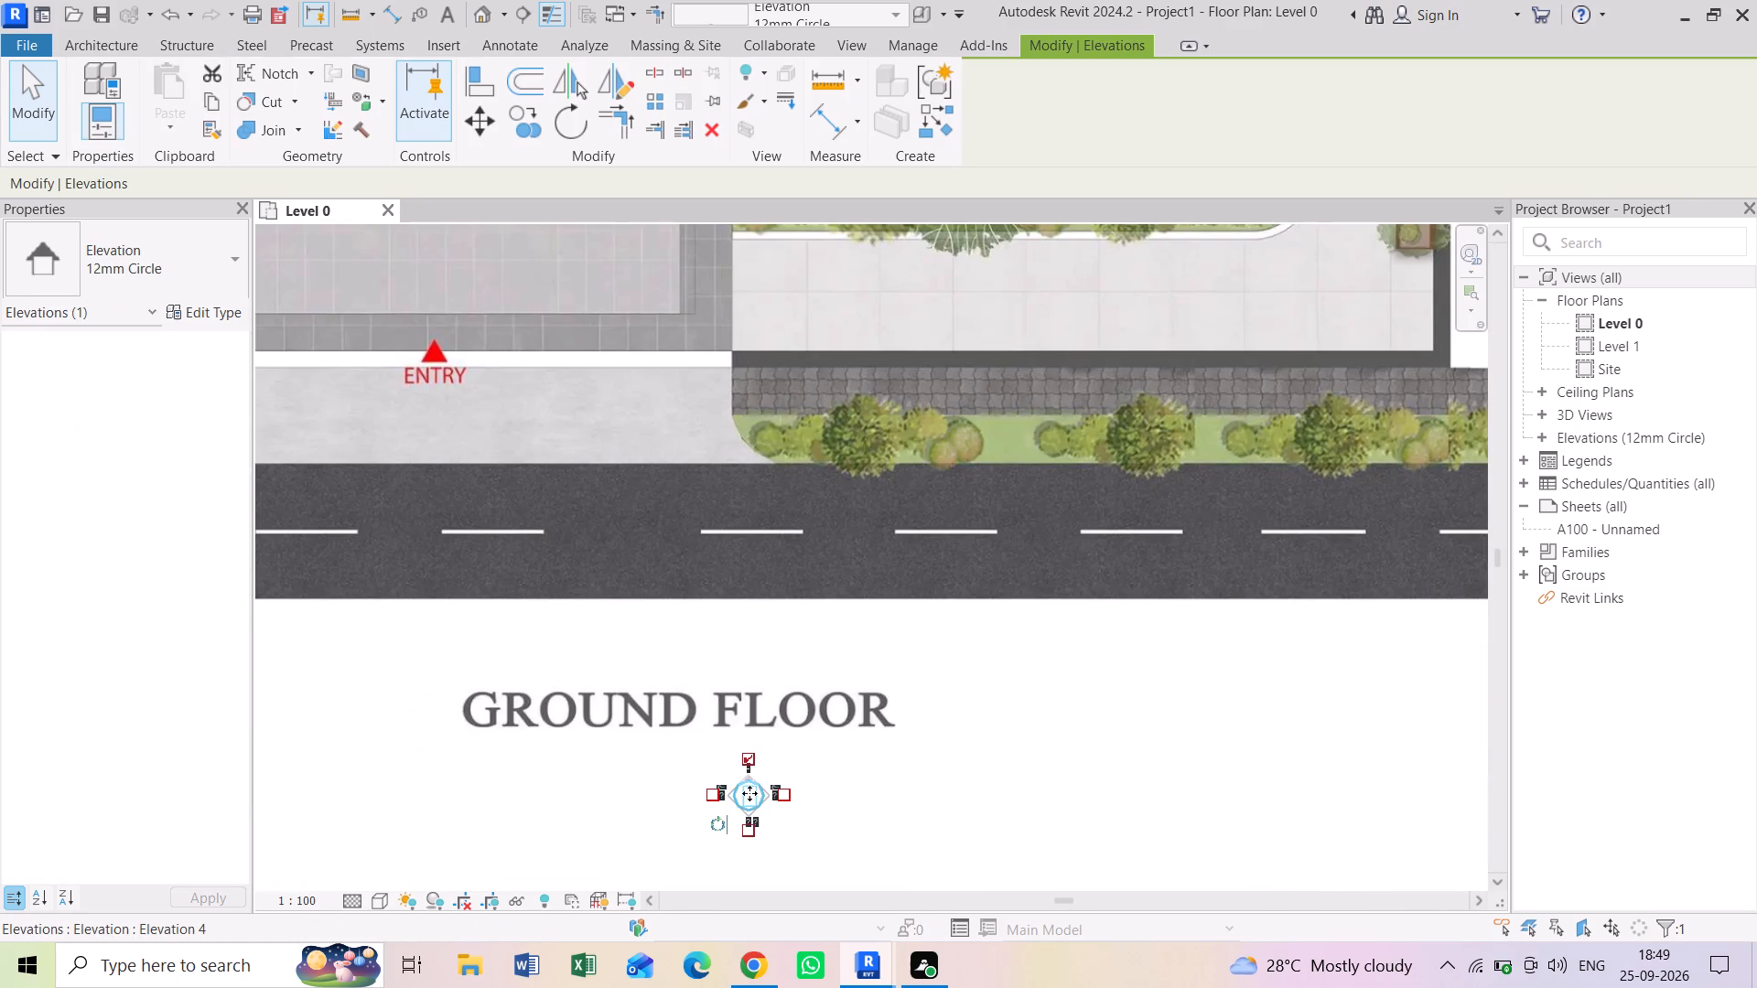
{"action": "left_click_drag", "start_coordinate": [749, 793], "coordinate": [748, 510]}
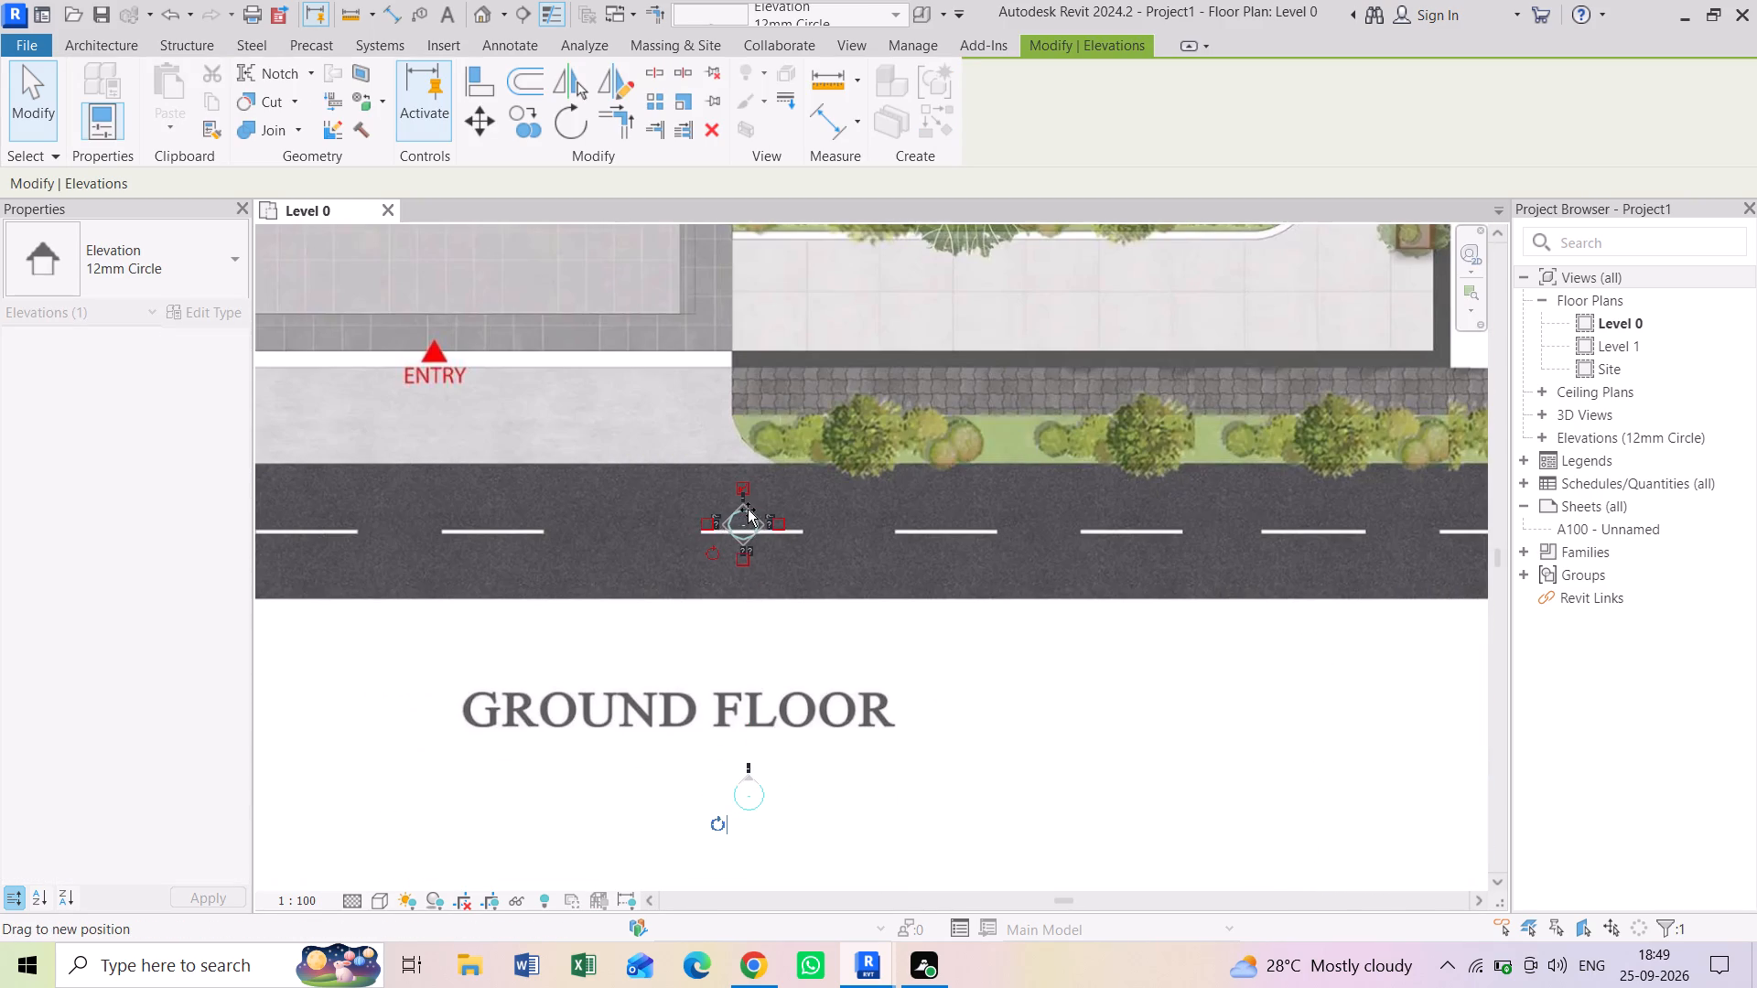
{"action": "left_click_drag", "start_coordinate": [748, 510], "coordinate": [749, 509]}
{"action": "scroll", "coordinate": [750, 509], "scroll_direction": "down", "scroll_amount": 6}
{"action": "scroll", "coordinate": [751, 449], "scroll_direction": "up", "scroll_amount": 1}
{"action": "middle_click_drag", "start_coordinate": [751, 449], "coordinate": [746, 552]}
{"action": "key", "text": "Escape"}
{"action": "key", "text": "Escape"}
{"action": "key", "text": "Escape"}
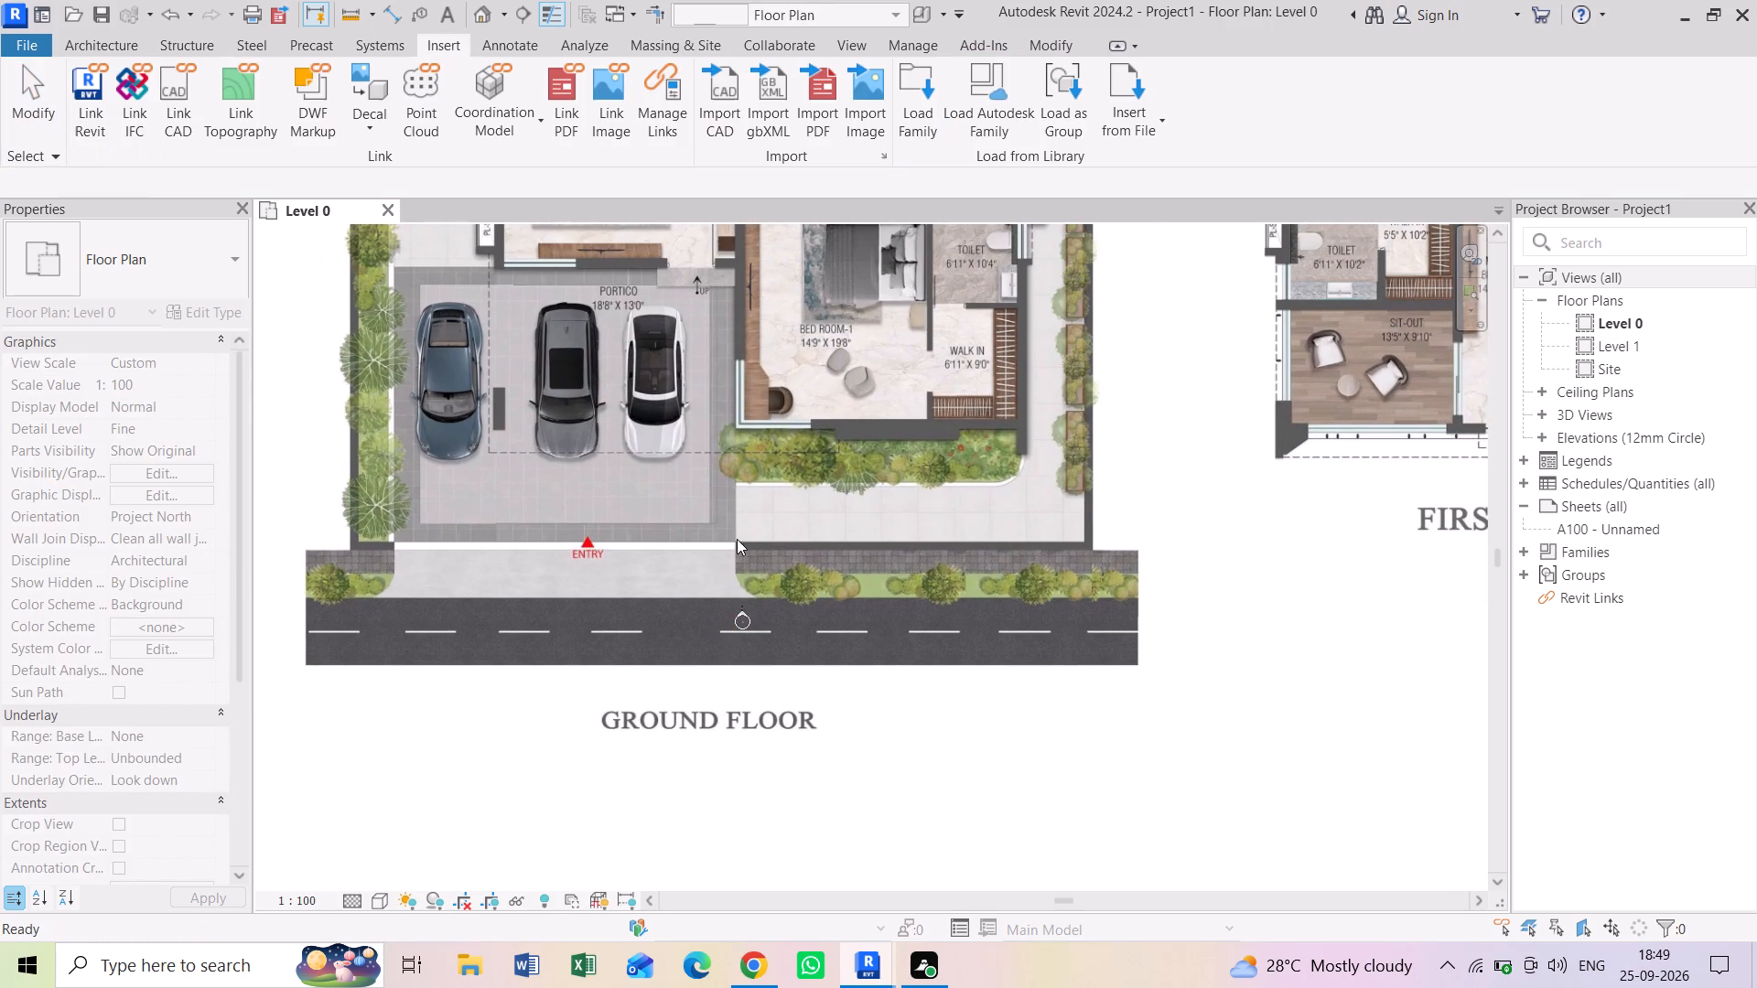
{"action": "key", "text": "Escape"}
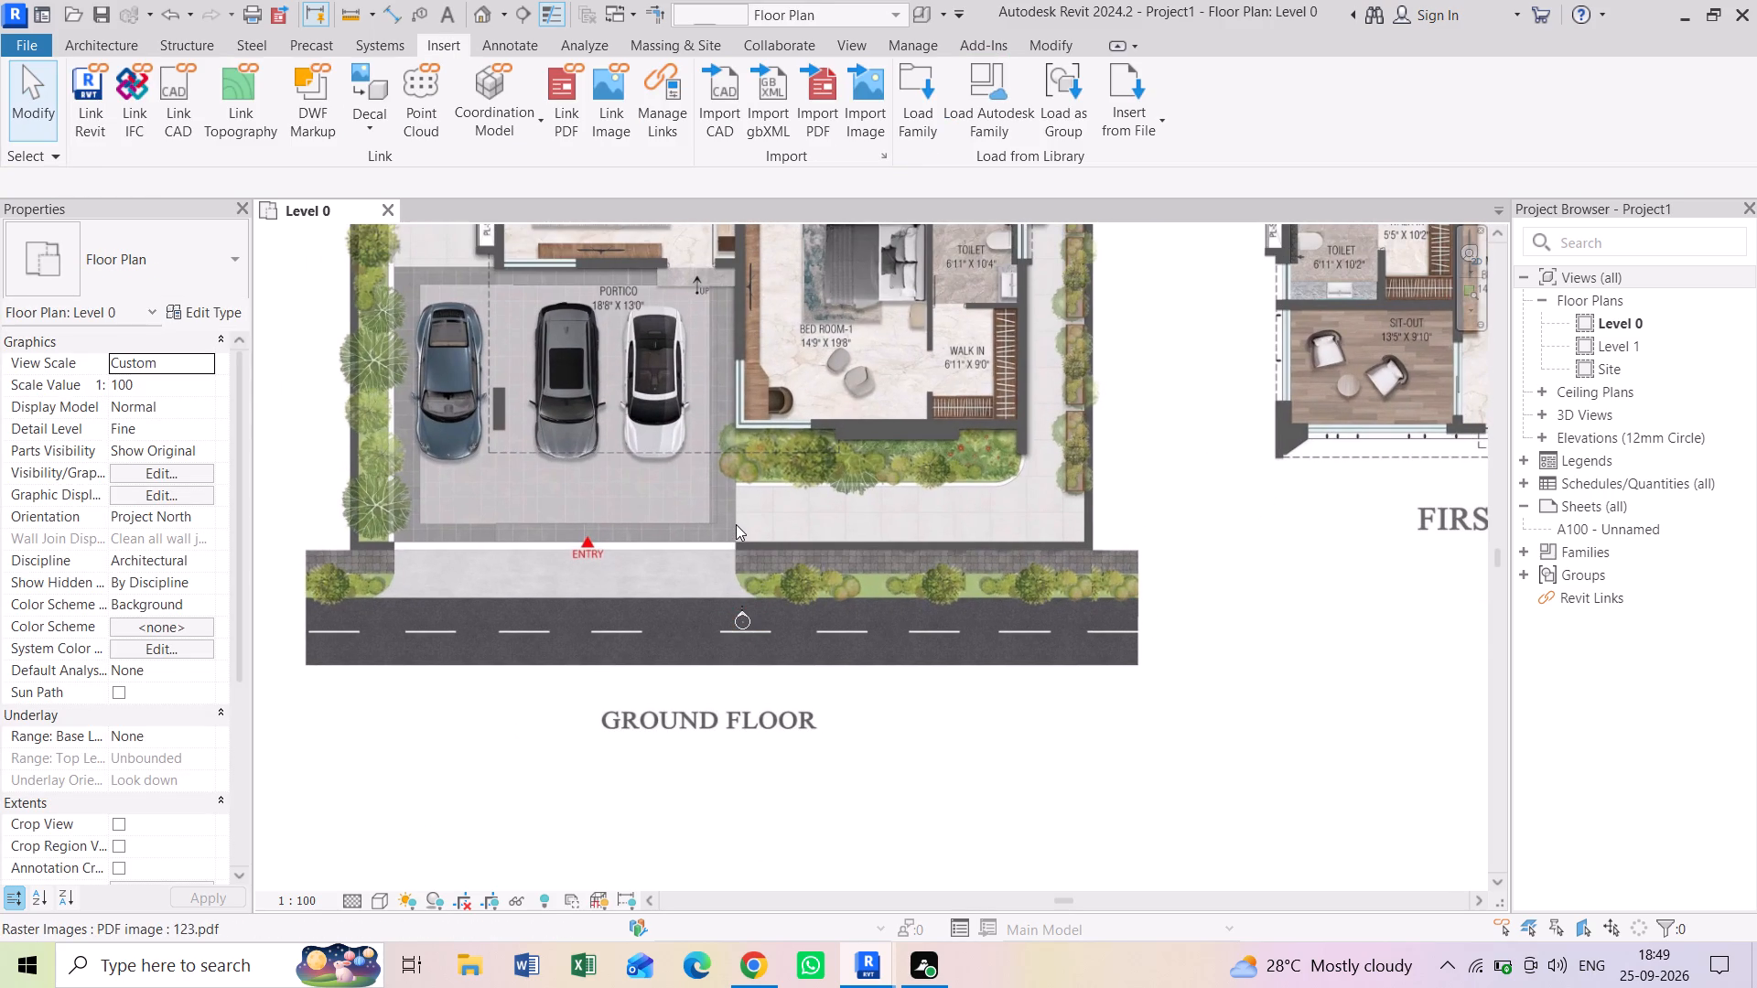
Examine the ground floor plan with its surrounding markers and the dining area's northwest corner beside the deck.
{"action": "scroll", "coordinate": [736, 524], "scroll_direction": "down", "scroll_amount": 5}
{"action": "middle_click_drag", "start_coordinate": [752, 488], "coordinate": [745, 571]}
{"action": "middle_click_drag", "start_coordinate": [707, 387], "coordinate": [704, 530]}
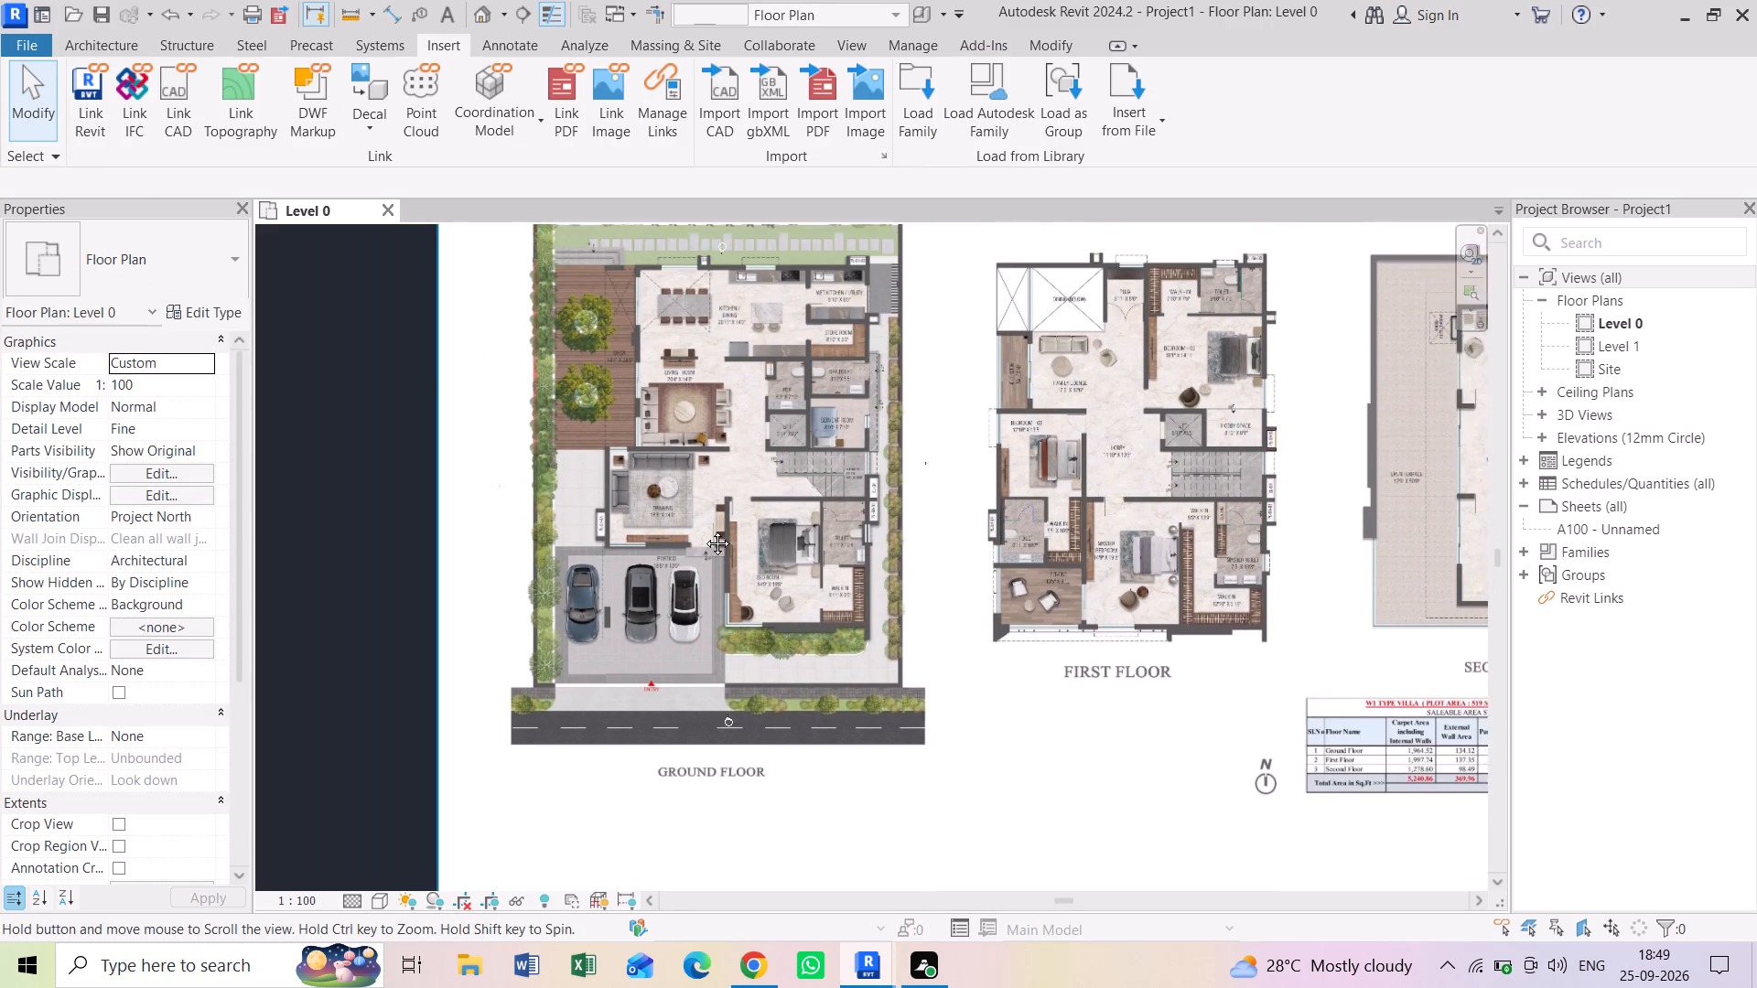
{"action": "middle_click_drag", "start_coordinate": [704, 530], "coordinate": [706, 546]}
{"action": "scroll", "coordinate": [682, 410], "scroll_direction": "up", "scroll_amount": 4}
{"action": "scroll", "coordinate": [644, 311], "scroll_direction": "up", "scroll_amount": 8}
{"action": "middle_click_drag", "start_coordinate": [619, 324], "coordinate": [683, 377]}
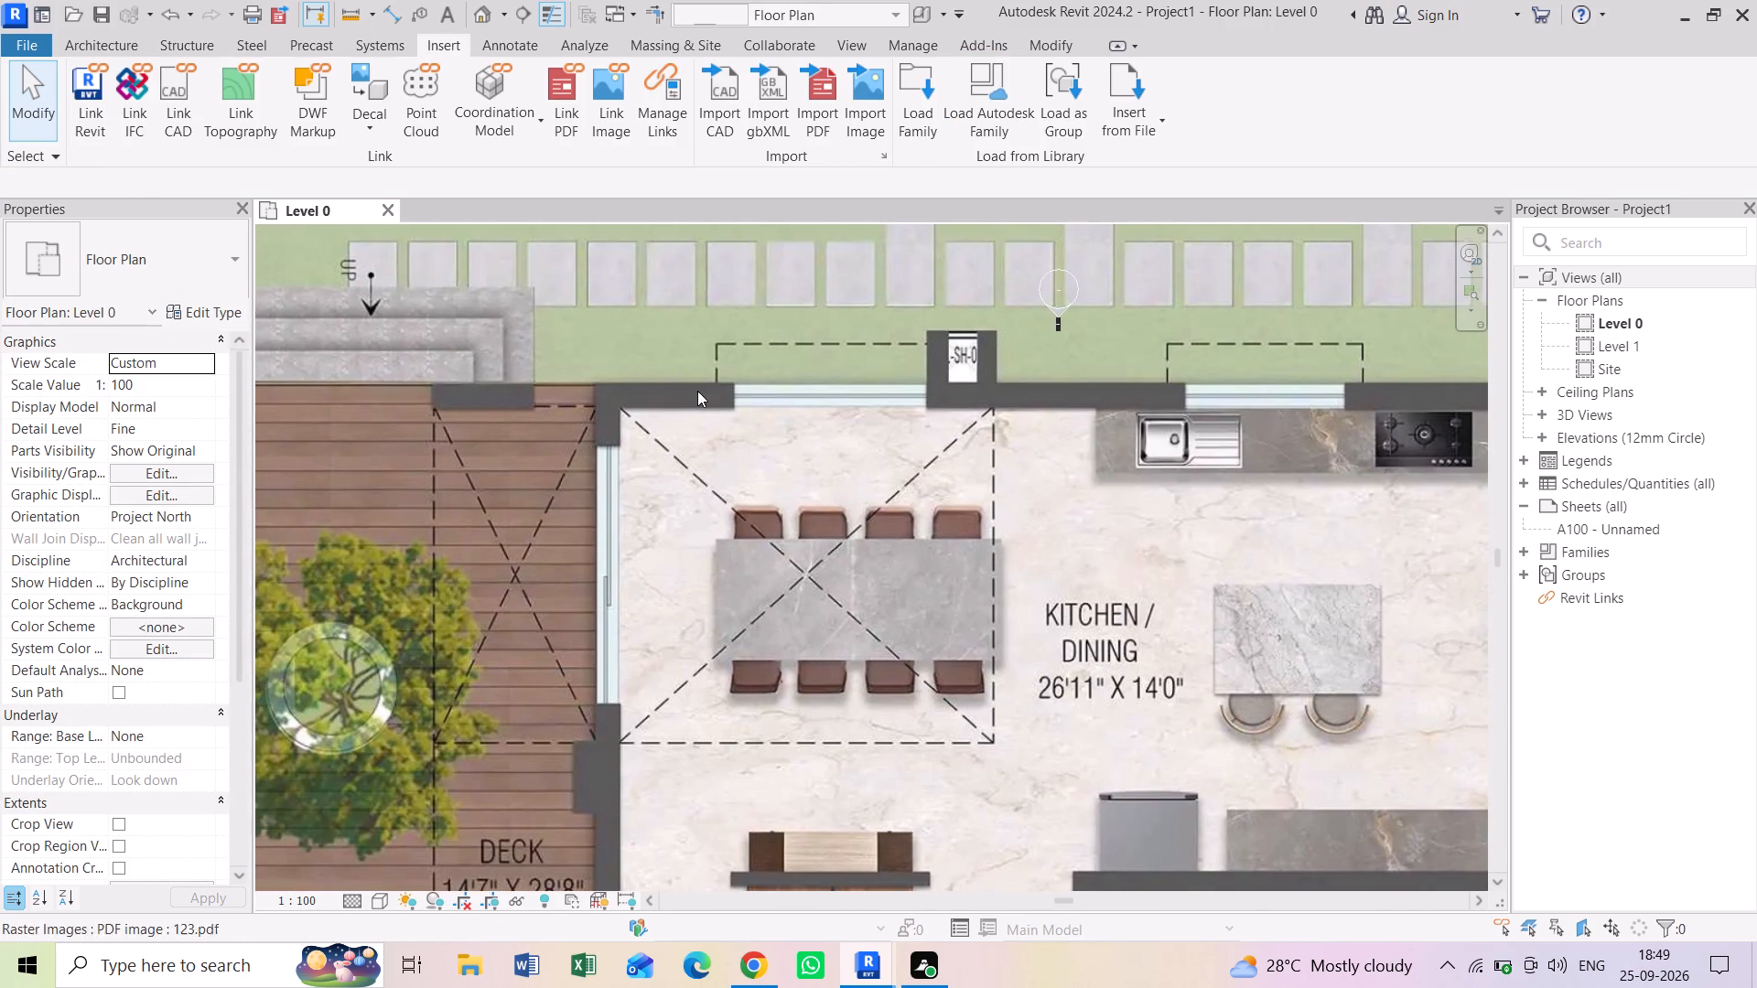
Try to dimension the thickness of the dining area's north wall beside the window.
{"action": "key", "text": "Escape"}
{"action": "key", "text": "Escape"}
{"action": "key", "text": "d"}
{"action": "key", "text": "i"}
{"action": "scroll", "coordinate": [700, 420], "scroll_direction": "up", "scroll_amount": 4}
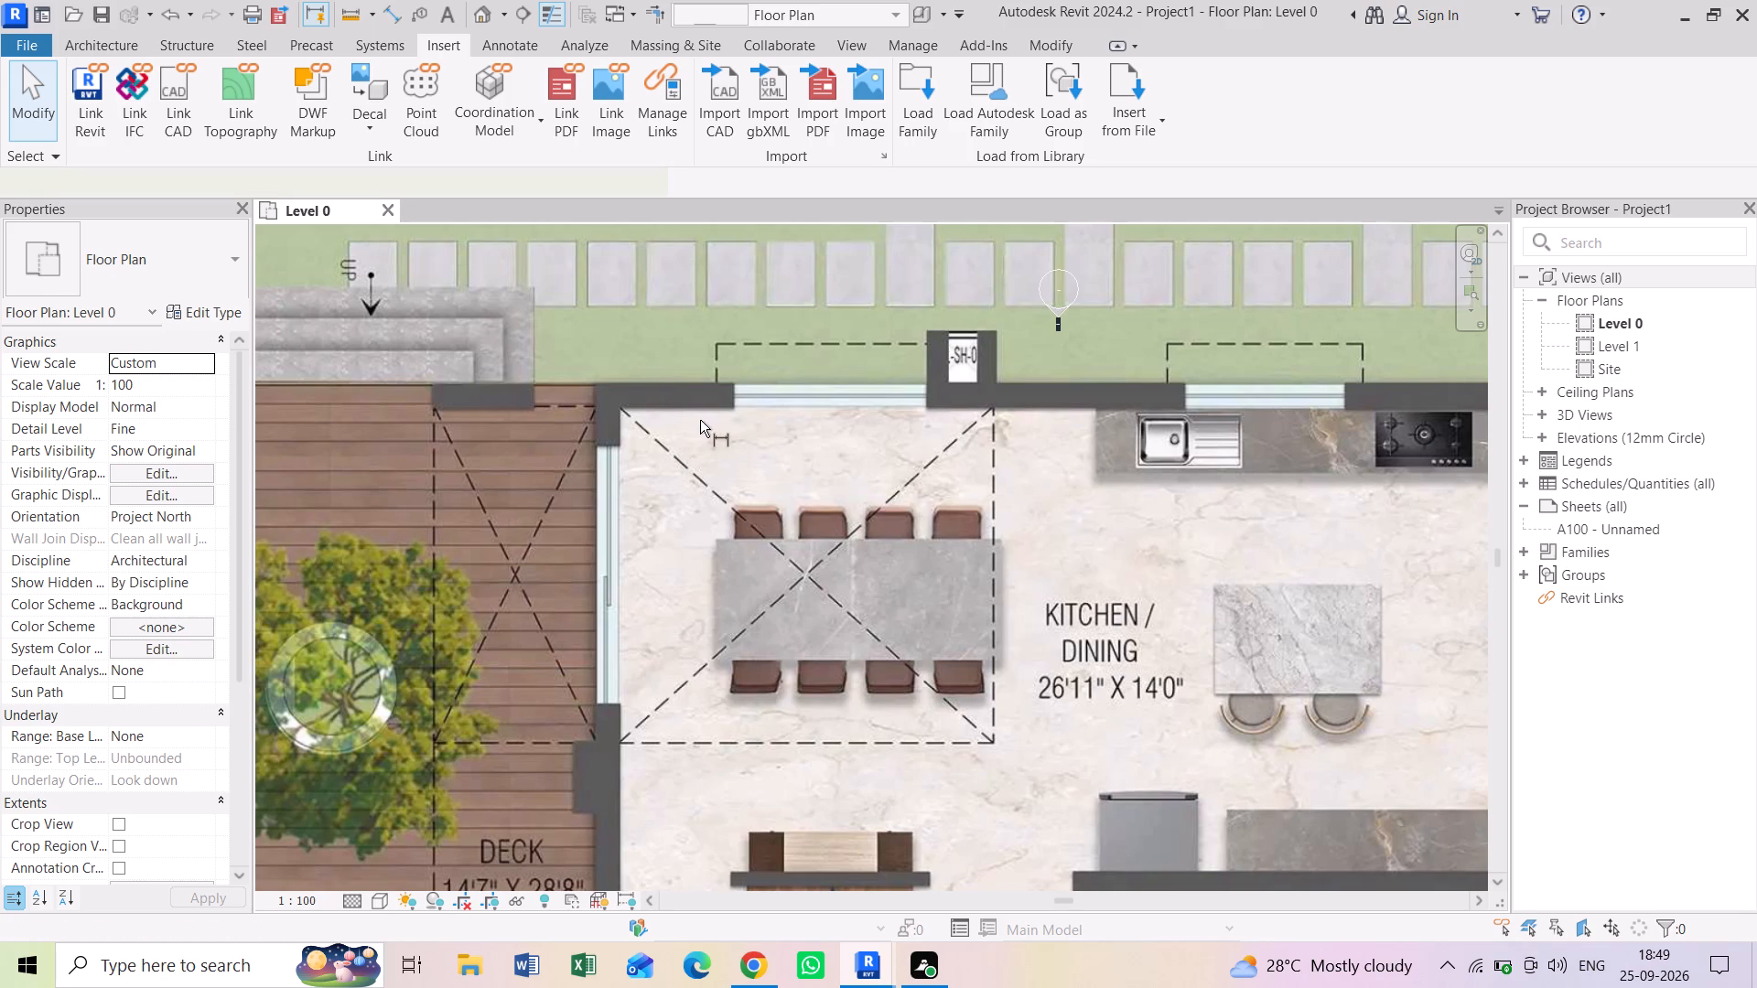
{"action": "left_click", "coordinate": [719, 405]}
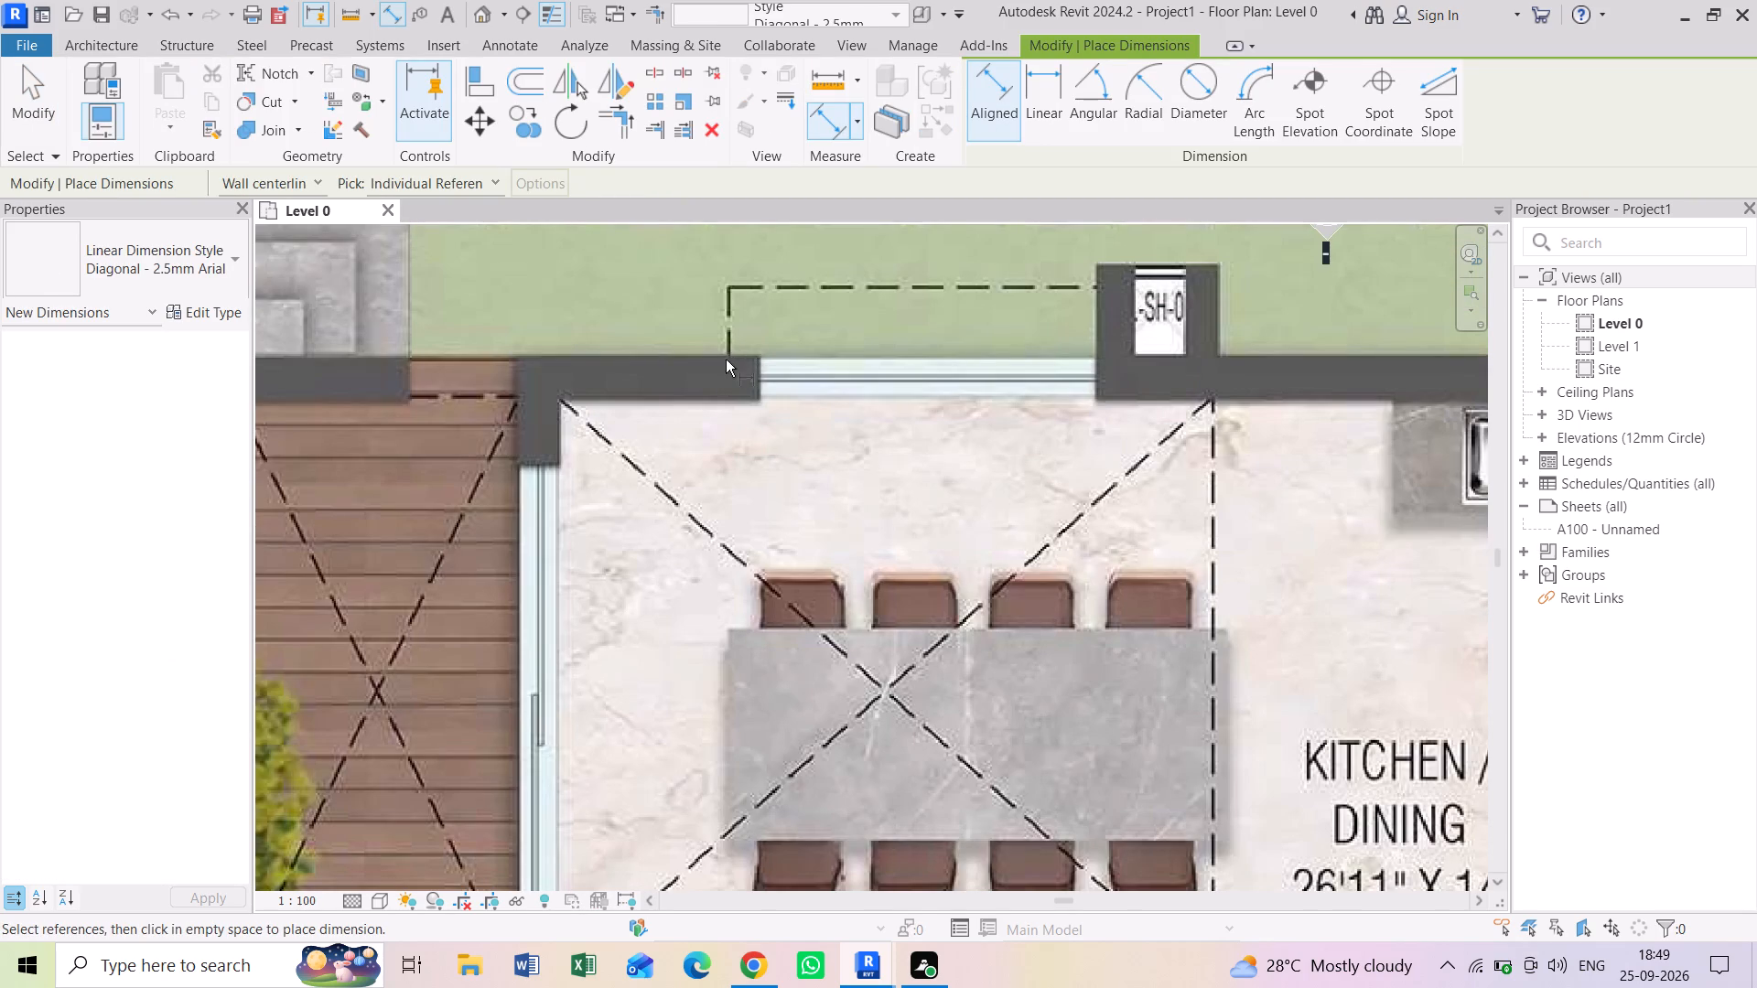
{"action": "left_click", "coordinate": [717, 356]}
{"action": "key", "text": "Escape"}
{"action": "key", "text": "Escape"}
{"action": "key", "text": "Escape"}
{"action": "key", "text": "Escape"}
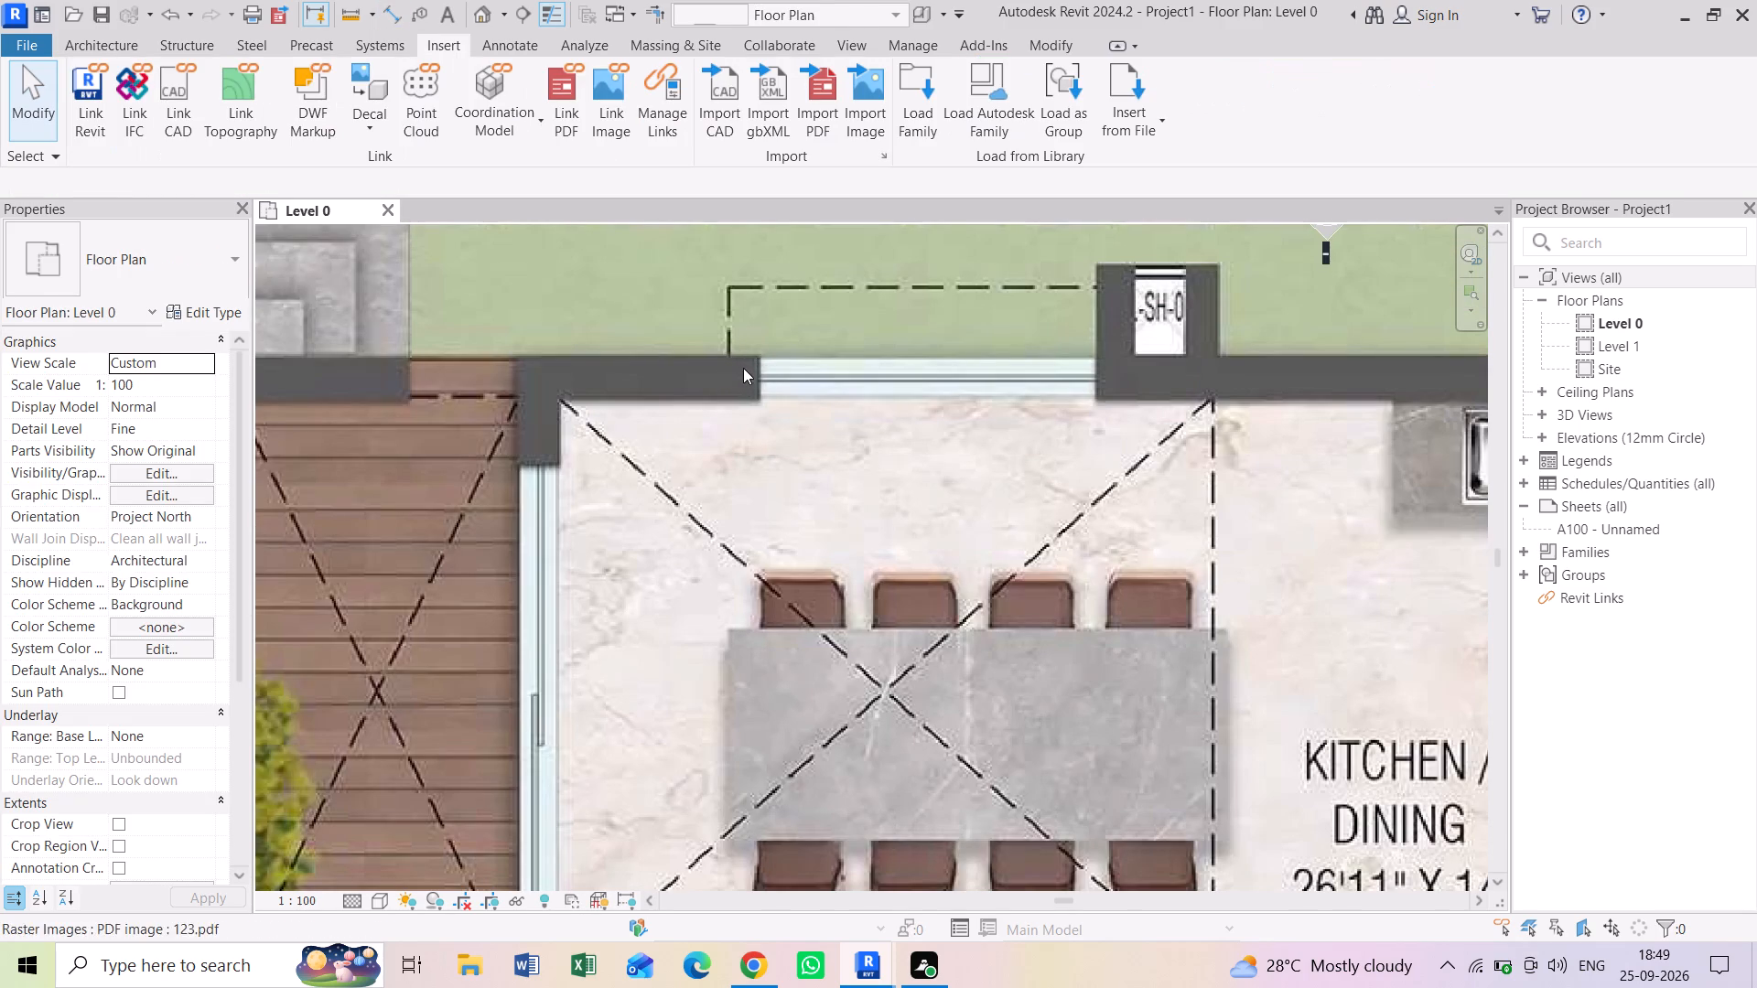
For a new wall, duplicate the Wall-Ext_35Rsc-50Air-100Ins-140Blk-12P type under the name 9".
{"action": "key", "text": "w"}
{"action": "key", "text": "a"}
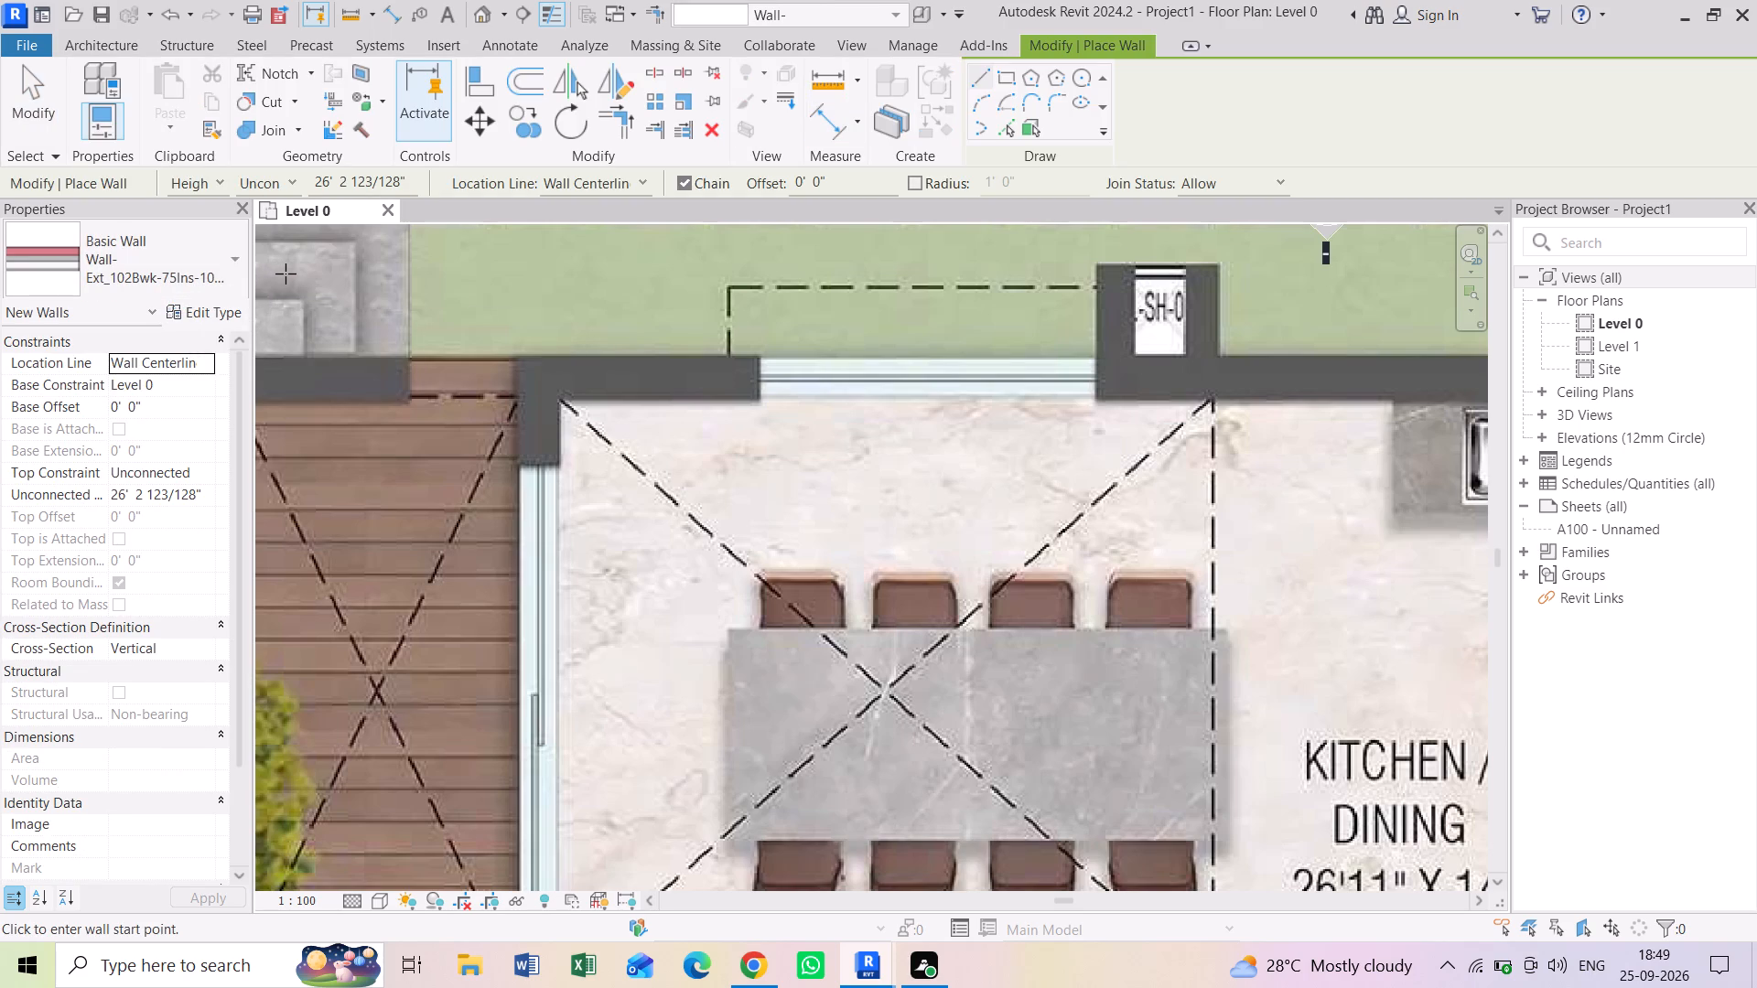
{"action": "left_click", "coordinate": [157, 302]}
{"action": "left_click", "coordinate": [152, 271]}
{"action": "left_click", "coordinate": [167, 257]}
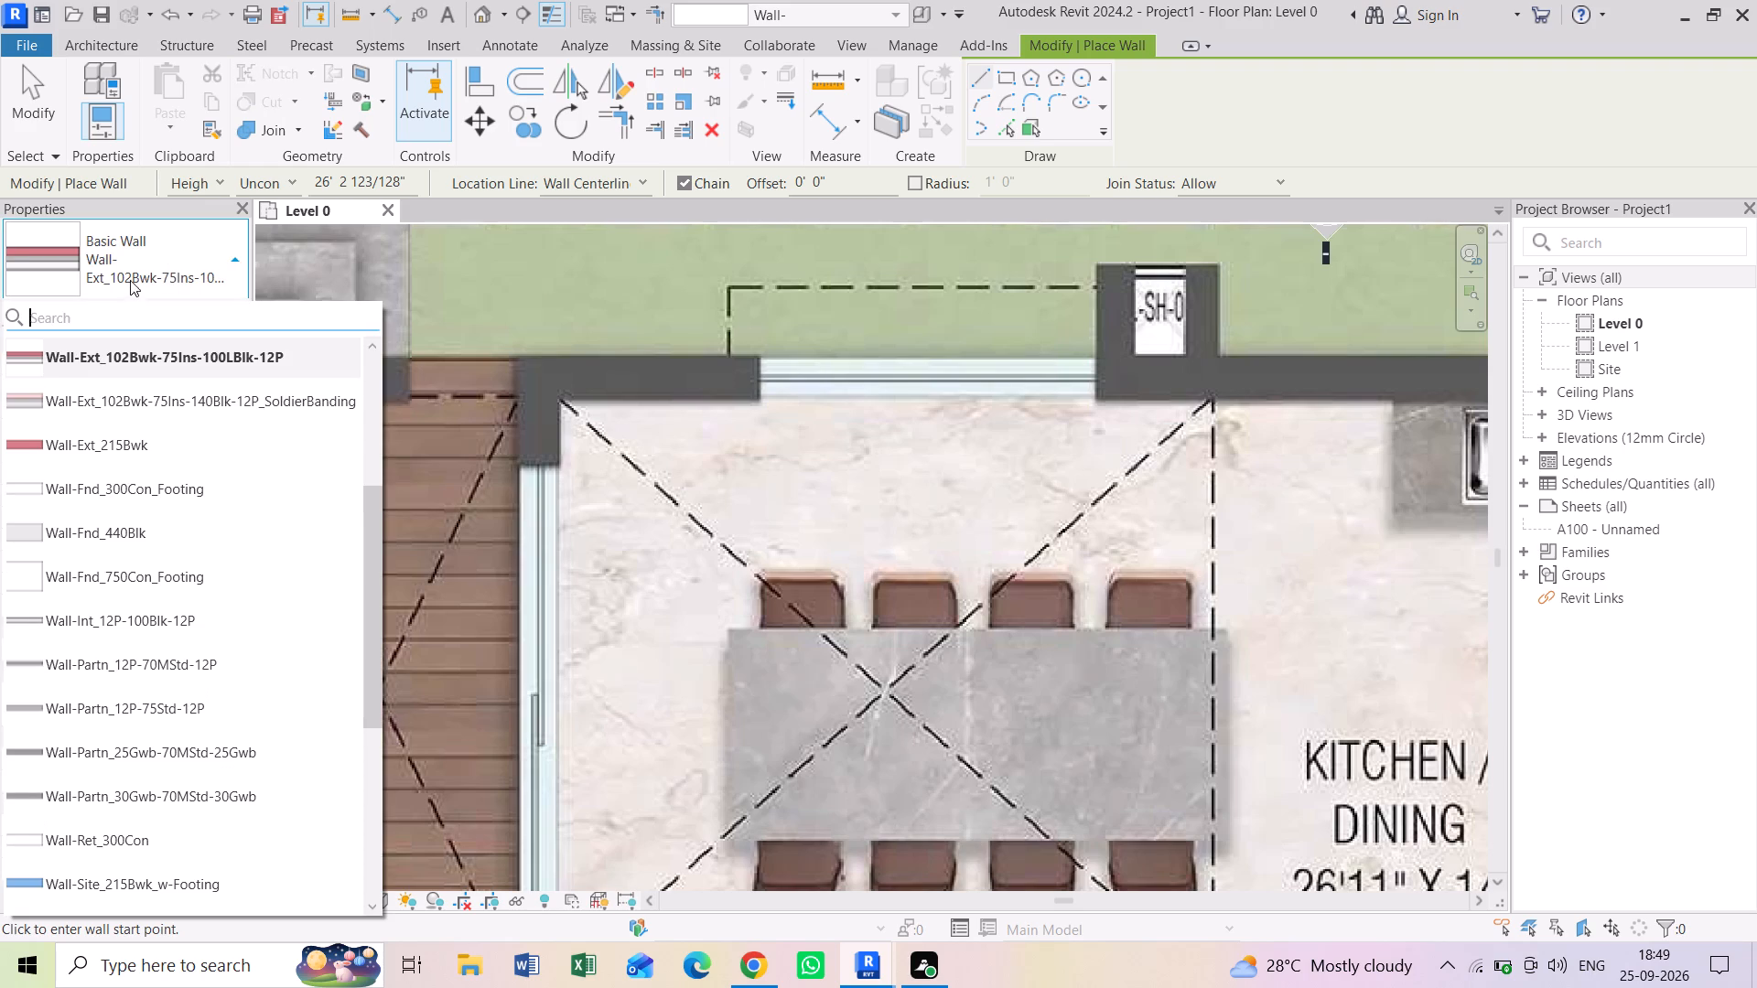
{"action": "left_click", "coordinate": [109, 437]}
{"action": "left_click", "coordinate": [163, 266]}
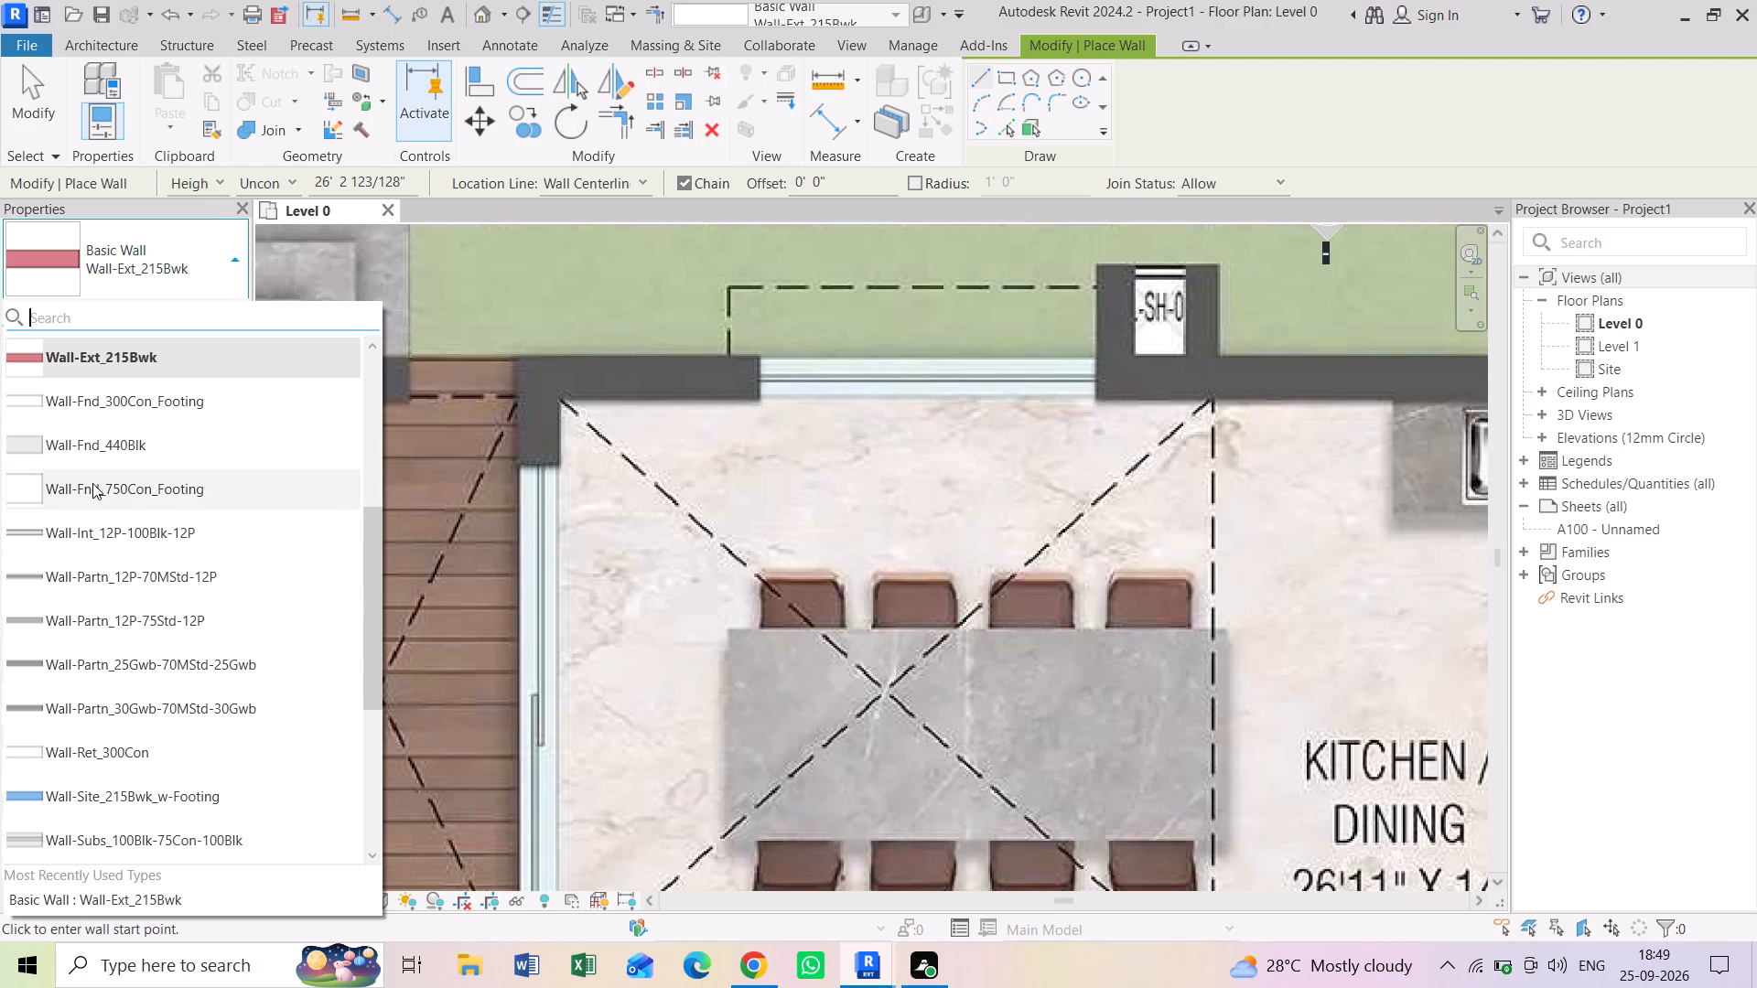
{"action": "scroll", "coordinate": [106, 570], "scroll_direction": "down", "scroll_amount": 6}
{"action": "scroll", "coordinate": [115, 572], "scroll_direction": "up", "scroll_amount": 10}
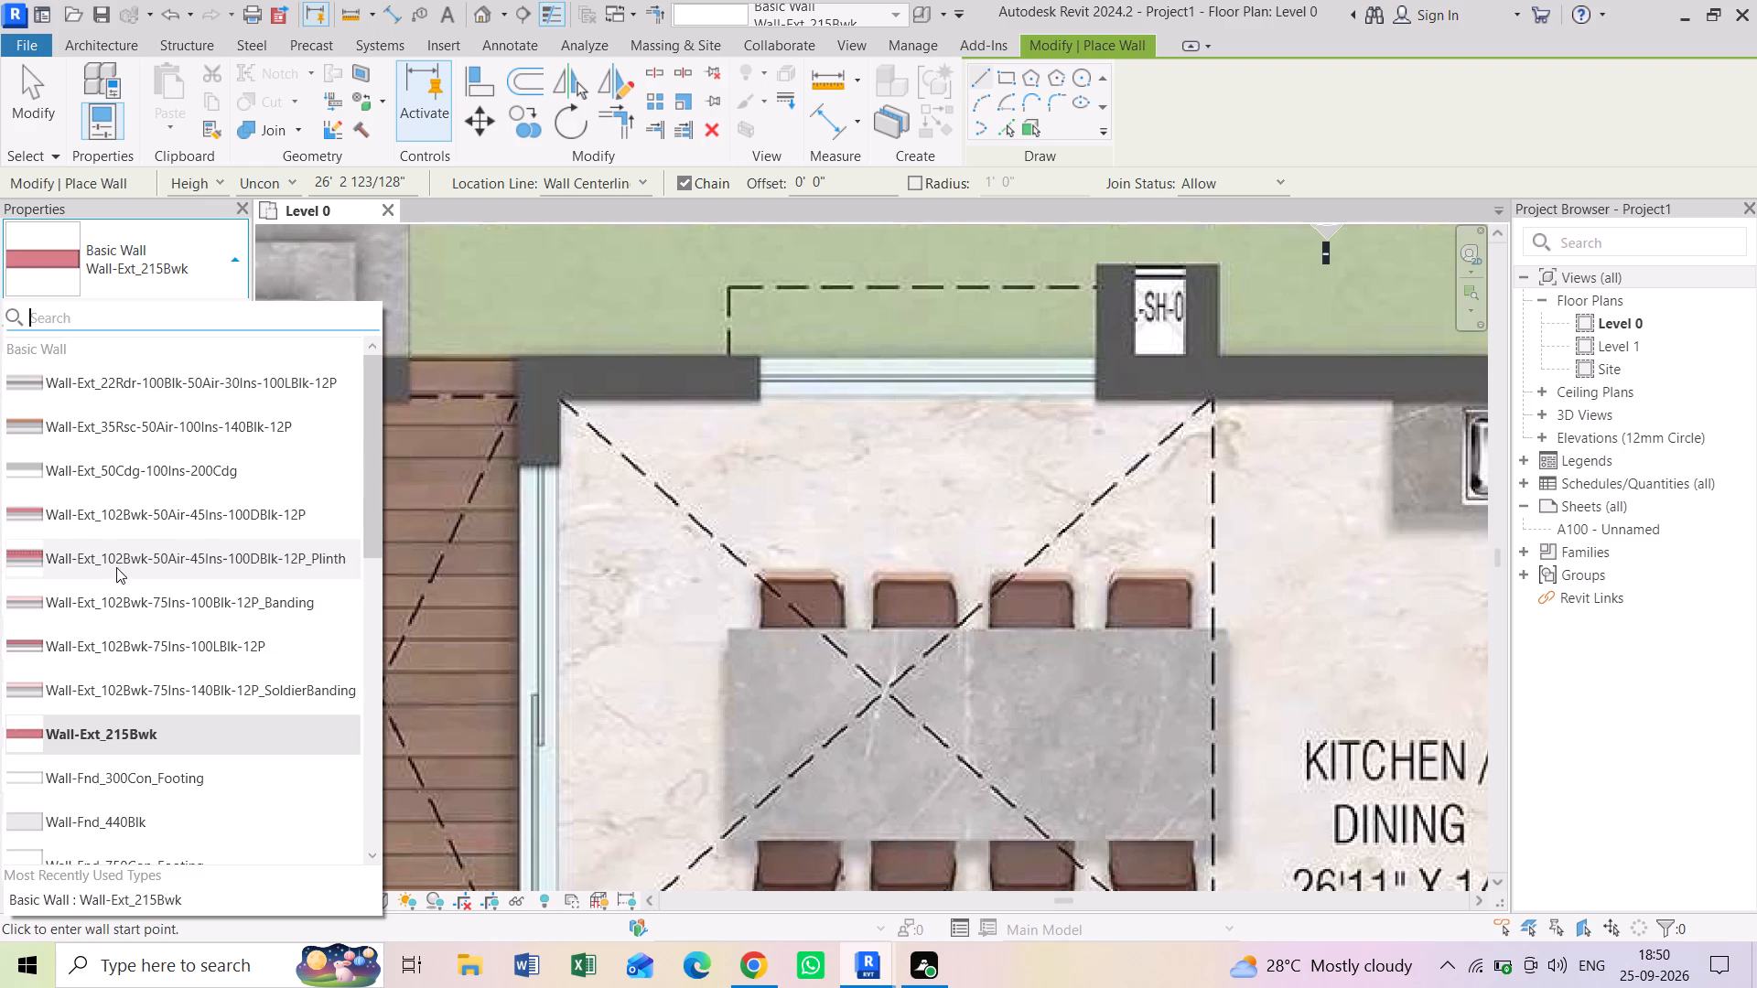
{"action": "scroll", "coordinate": [116, 567], "scroll_direction": "up", "scroll_amount": 1}
{"action": "scroll", "coordinate": [129, 532], "scroll_direction": "down", "scroll_amount": 4}
{"action": "scroll", "coordinate": [125, 440], "scroll_direction": "up", "scroll_amount": 6}
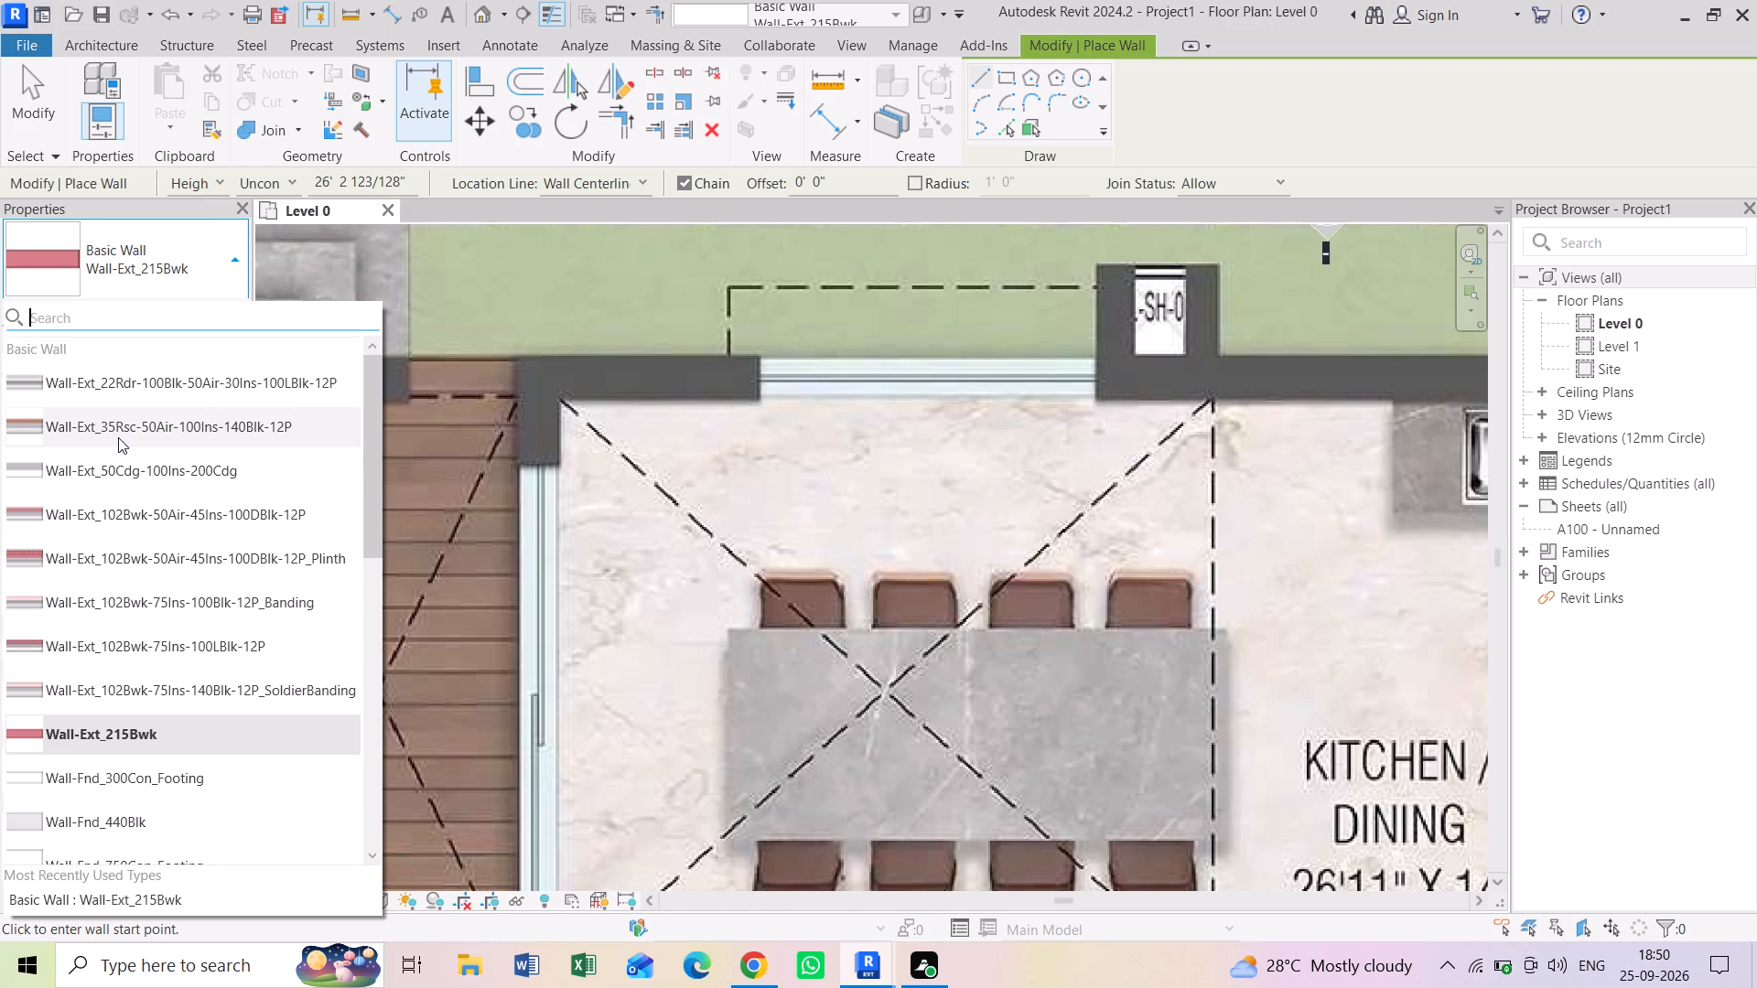
{"action": "left_click", "coordinate": [118, 441]}
{"action": "left_click", "coordinate": [178, 310]}
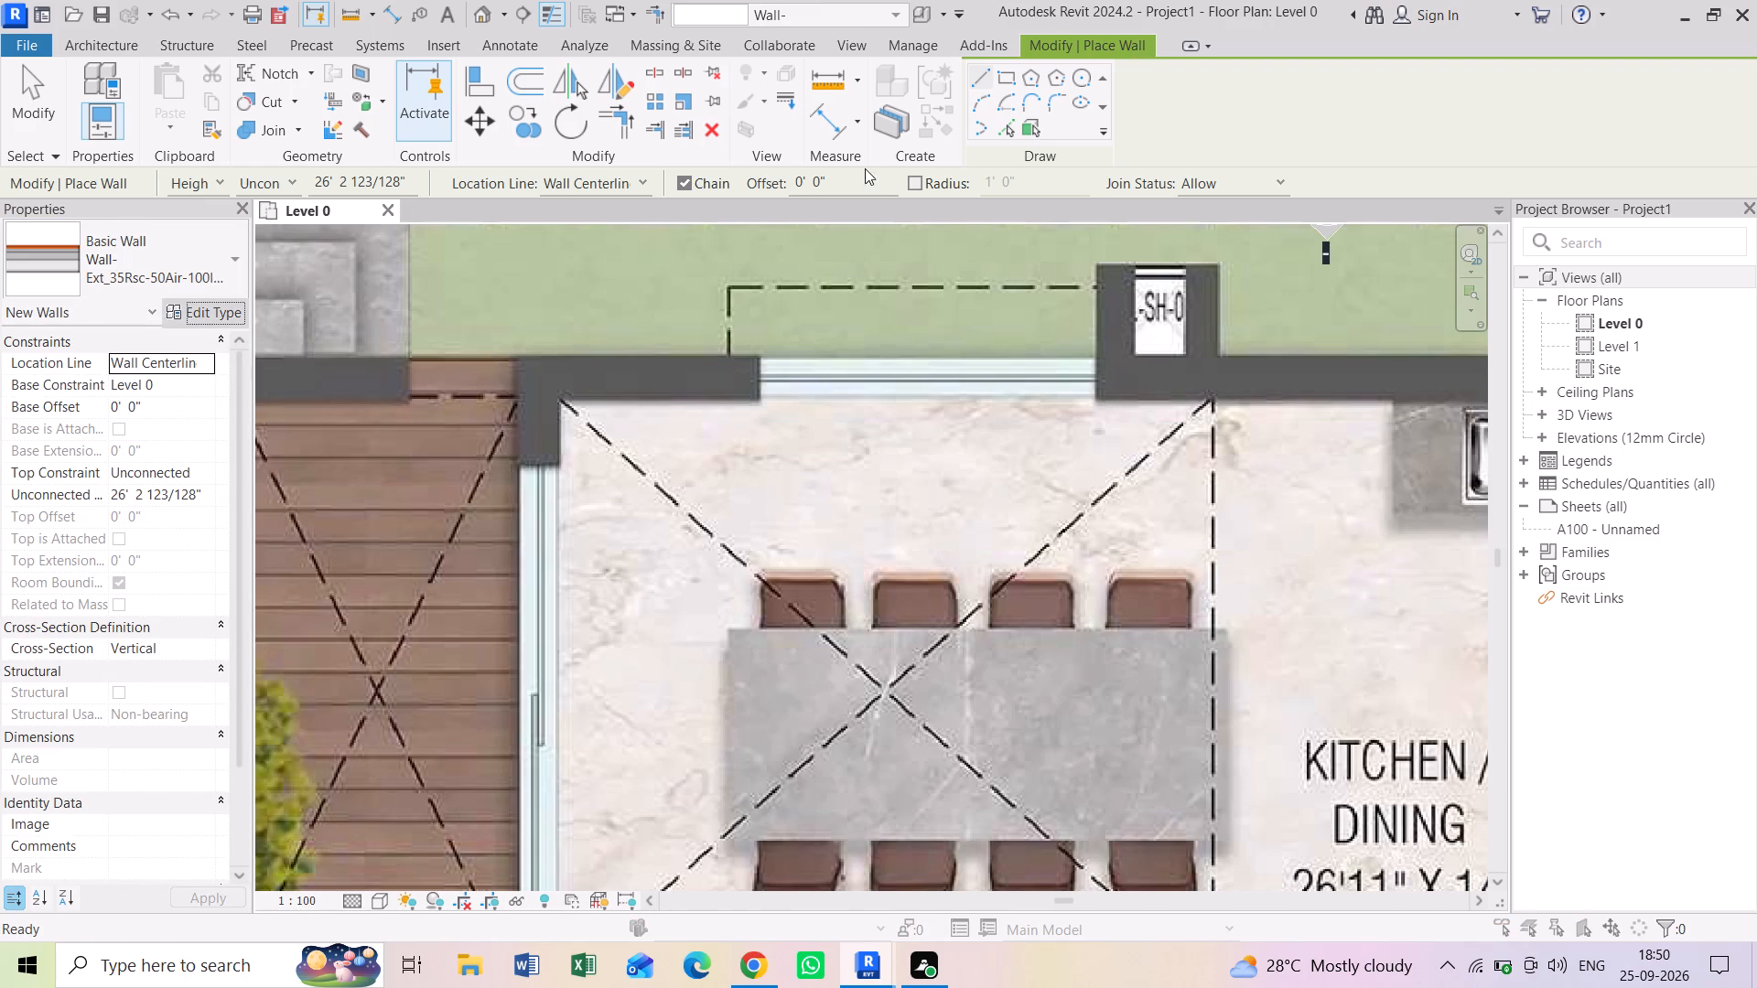
{"action": "left_click", "coordinate": [633, 243]}
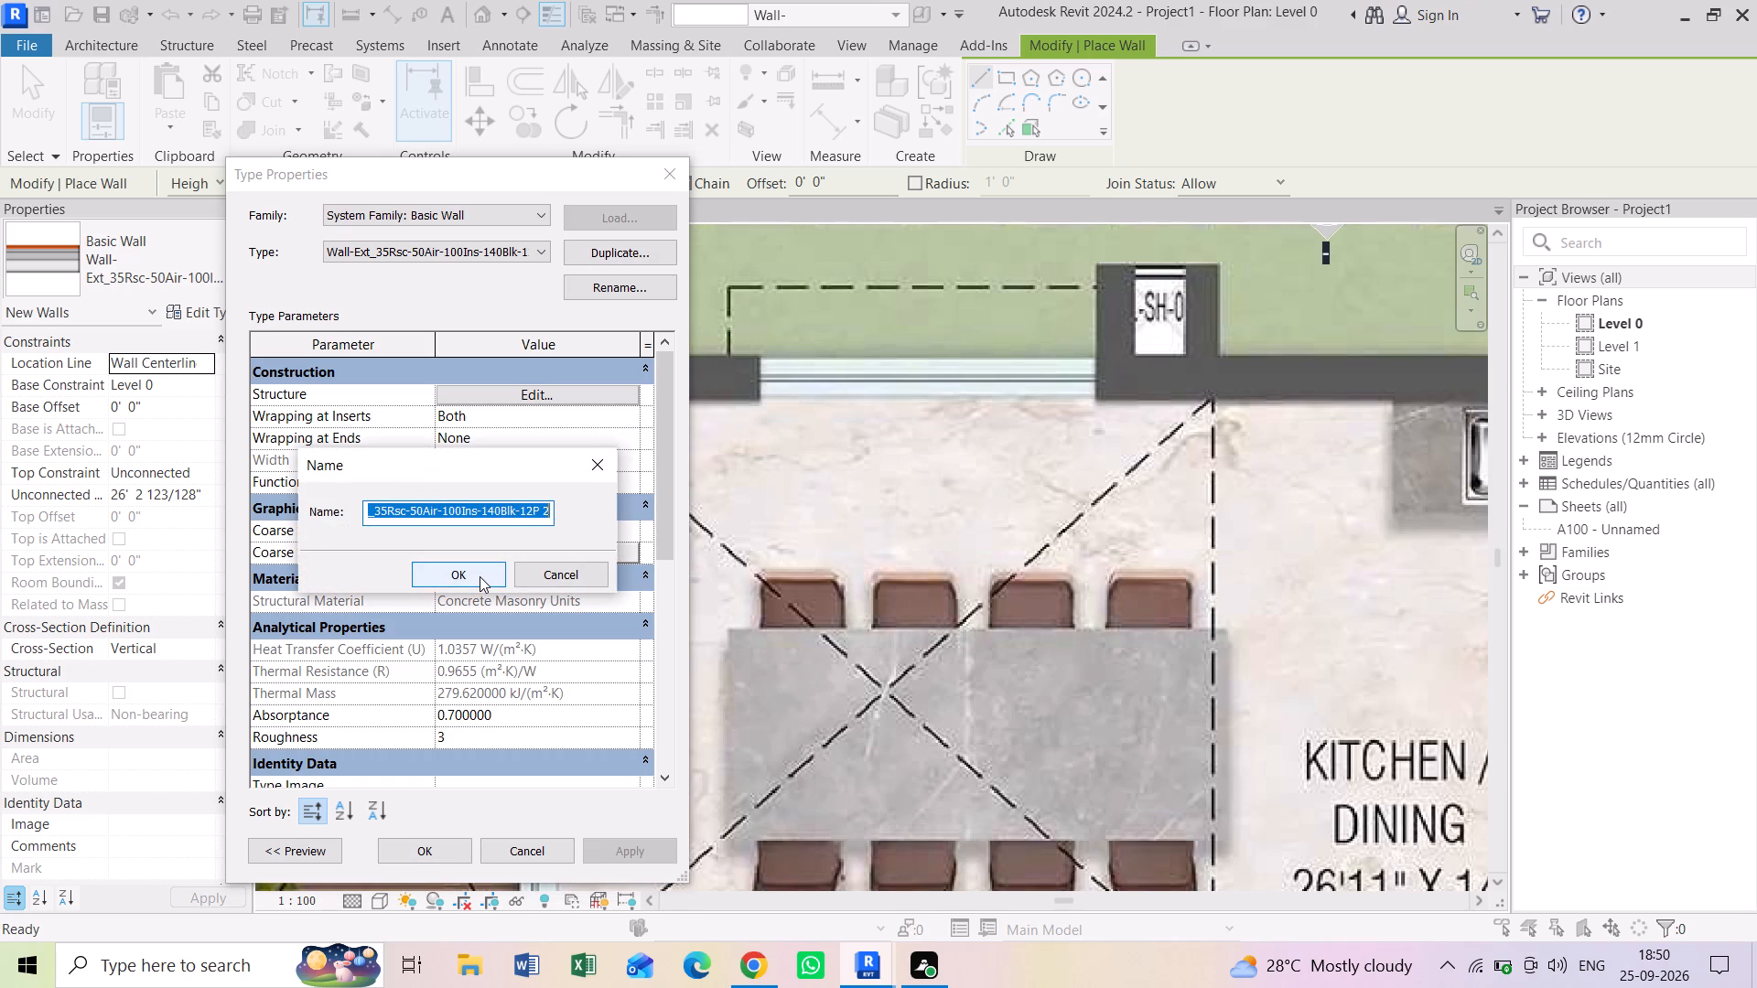
{"action": "type", "text": "9\""}
{"action": "key", "text": "Return"}
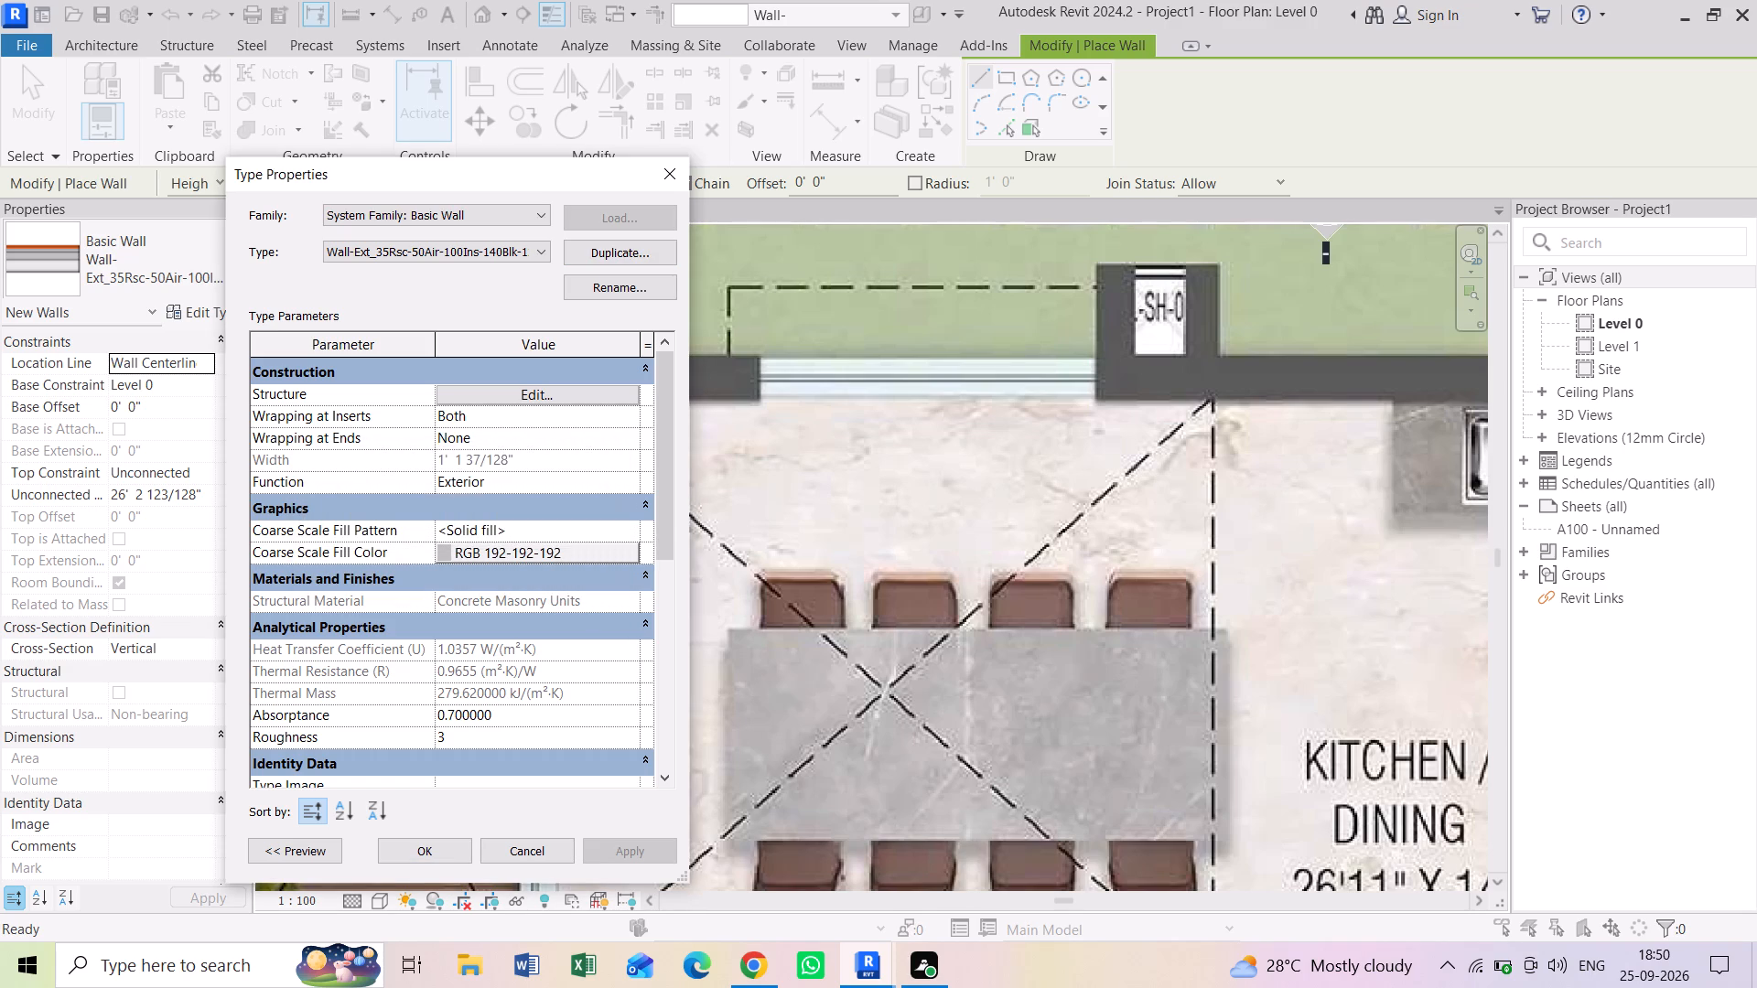
Delete the finish, thermal/air and plaster layers from the 9" wall type's structure, keeping only the concrete core.
{"action": "left_click", "coordinate": [534, 399]}
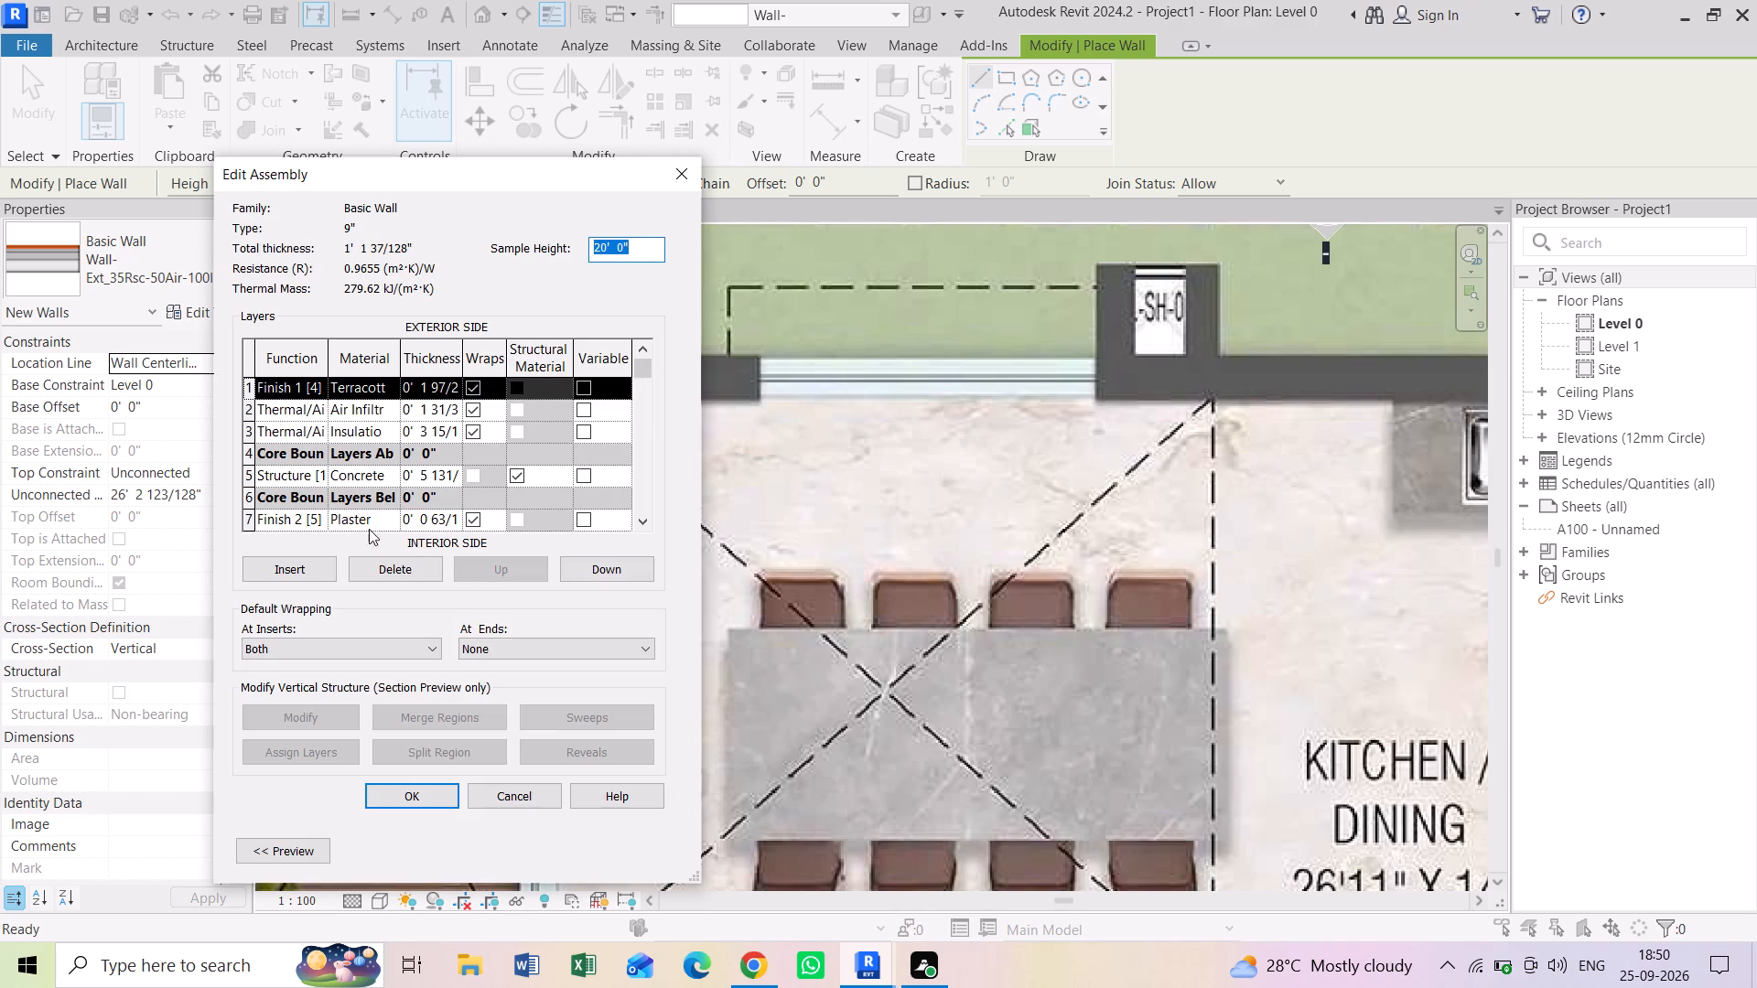
{"action": "double_click", "coordinate": [409, 571]}
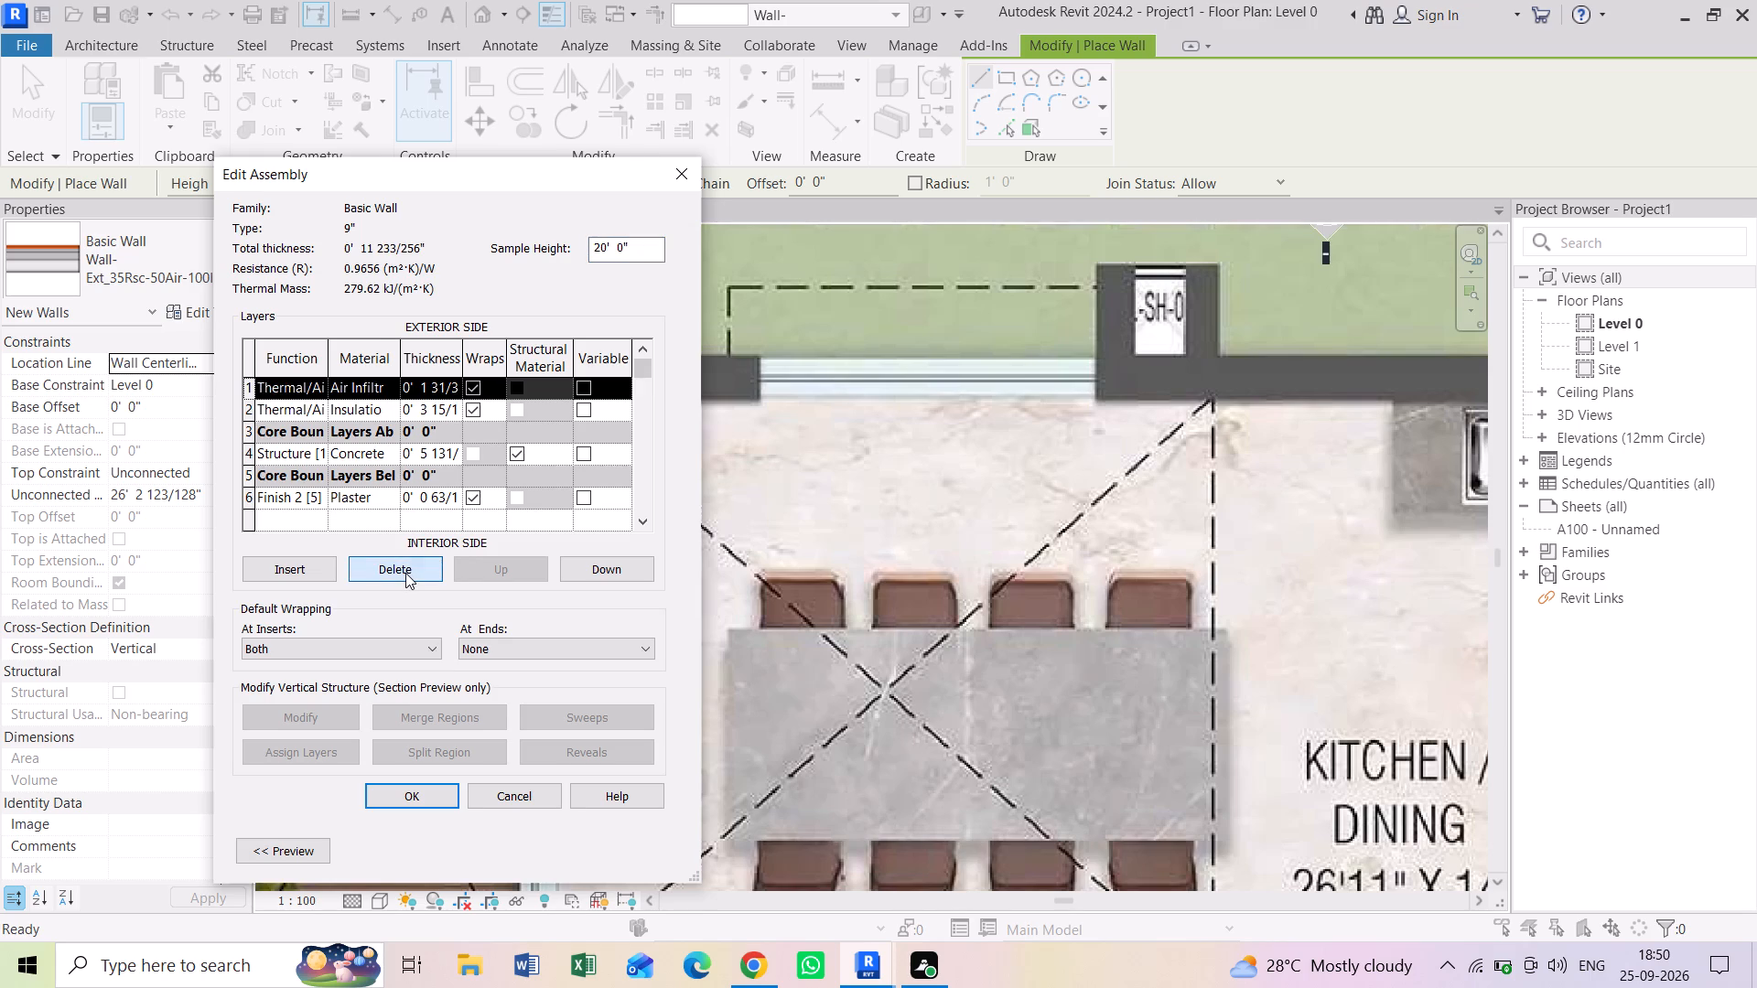
{"action": "triple_click", "coordinate": [404, 571]}
{"action": "left_click", "coordinate": [404, 571]}
{"action": "left_click", "coordinate": [387, 454]}
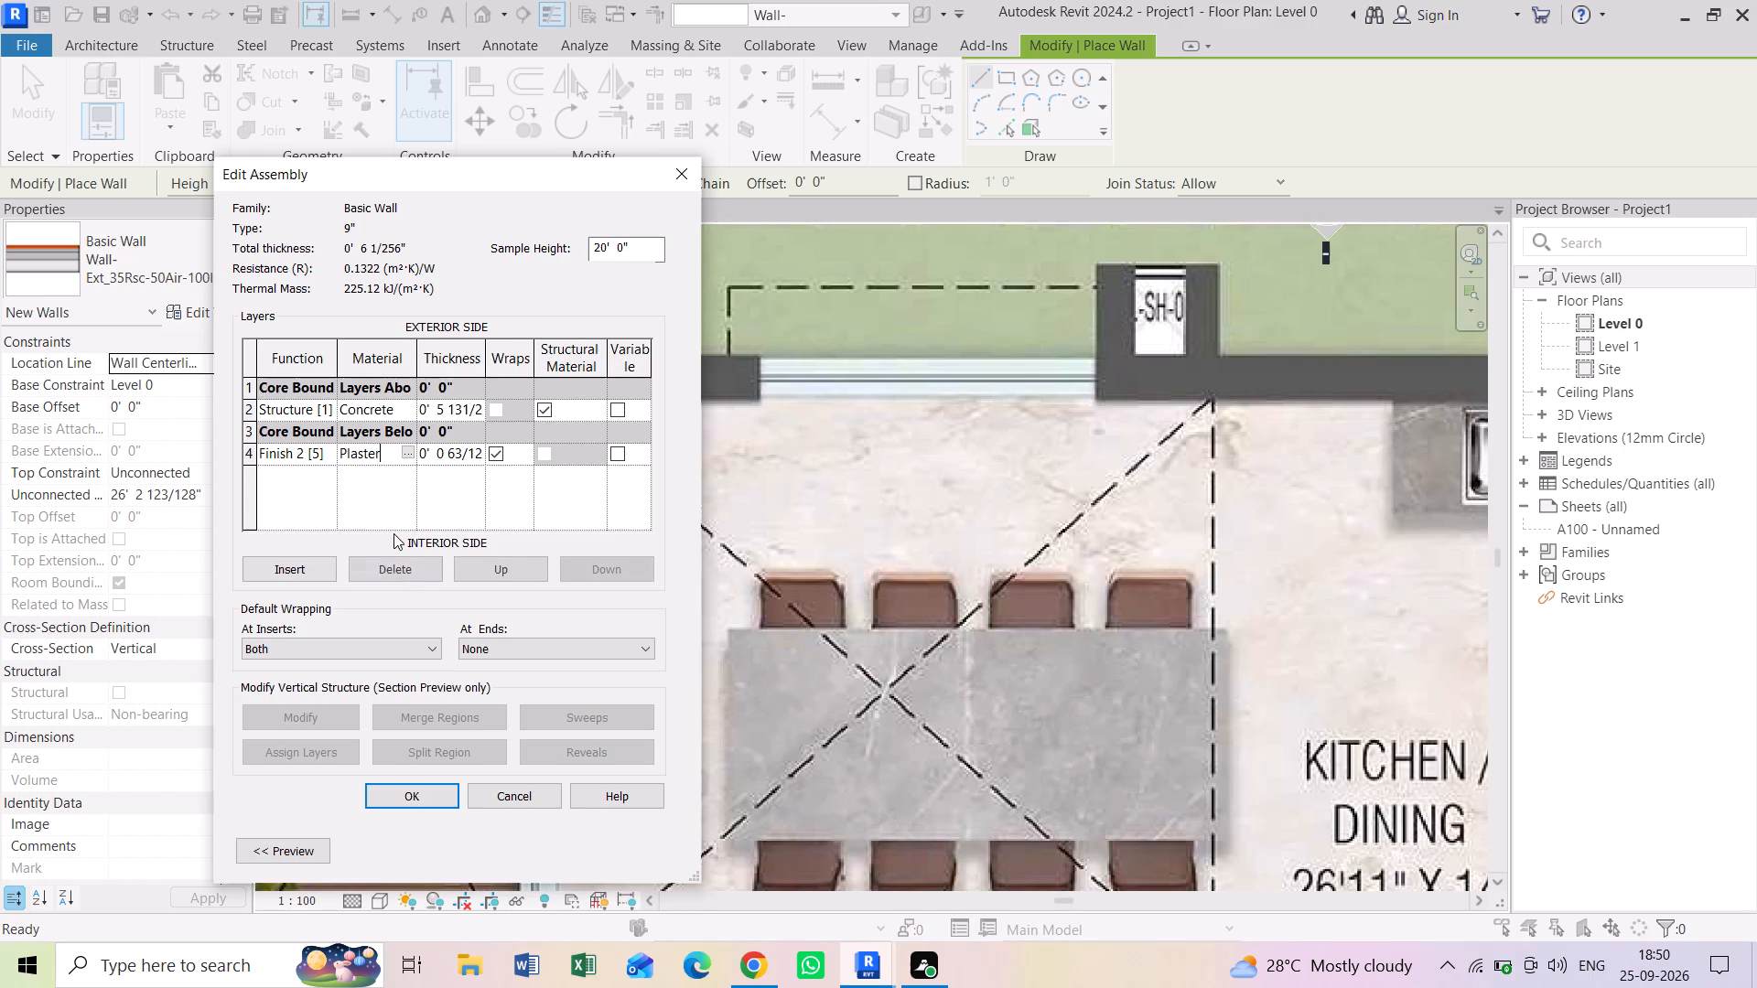
{"action": "triple_click", "coordinate": [392, 572]}
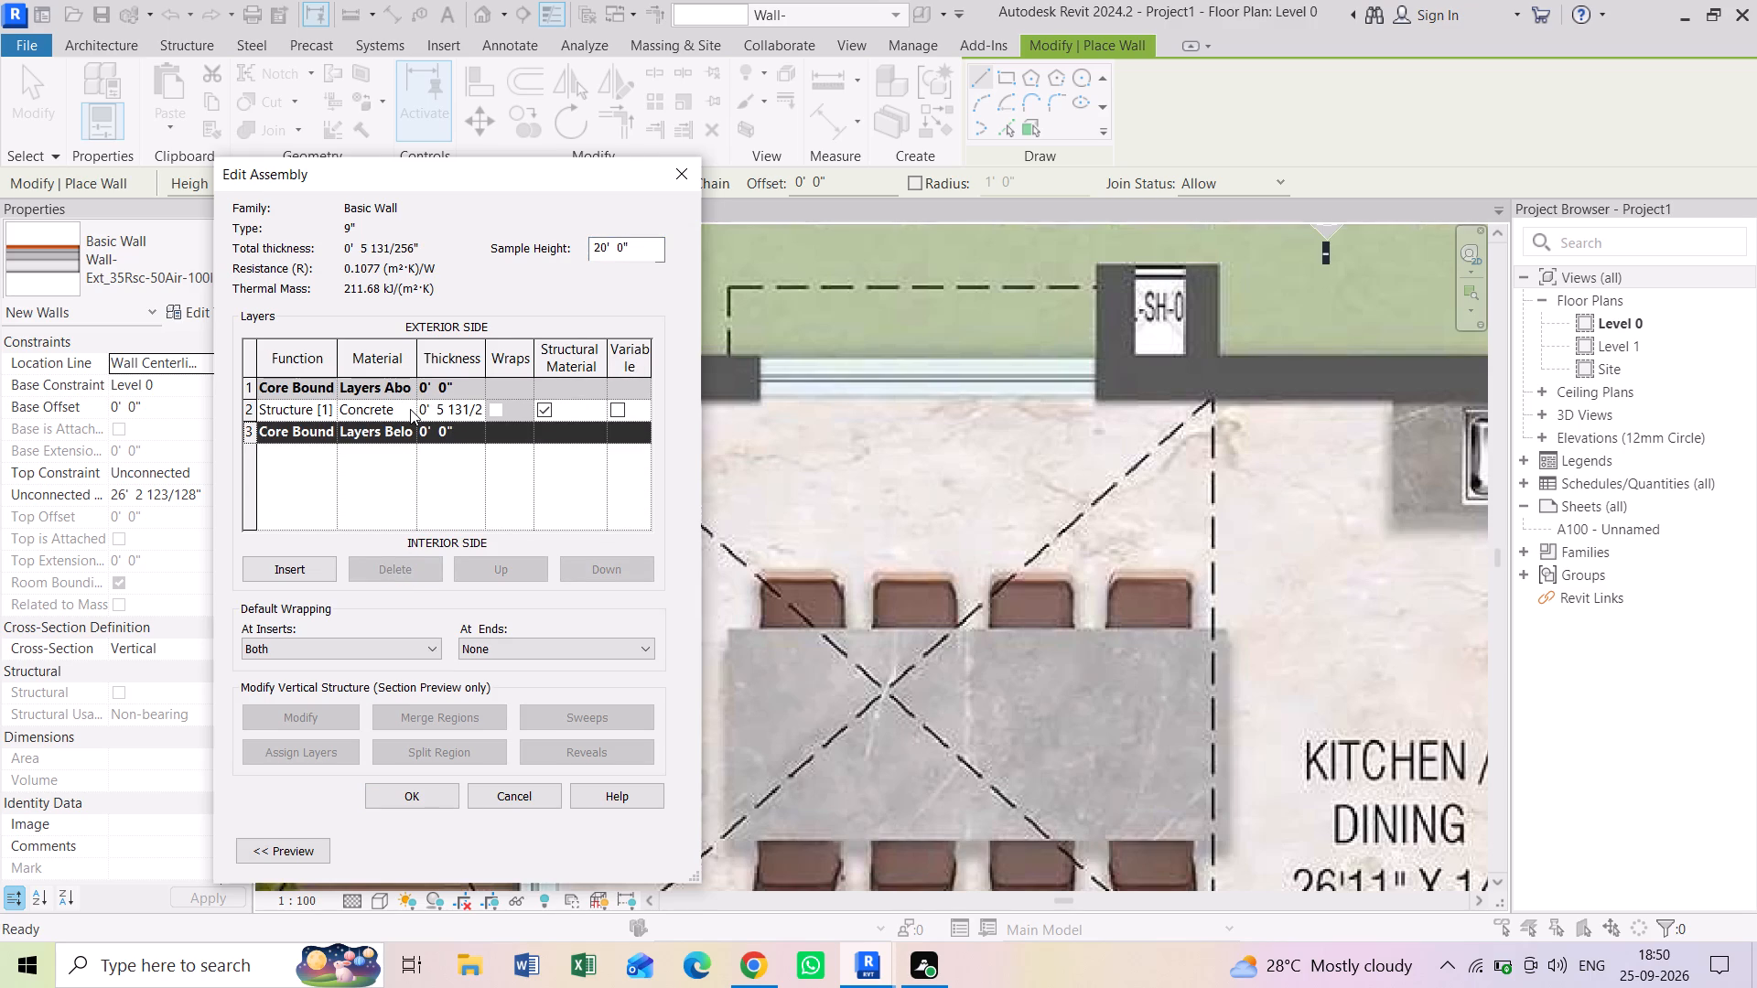
Set the concrete structure layer's thickness to 9" and apply the changes to the wall type.
{"action": "left_click", "coordinate": [479, 414]}
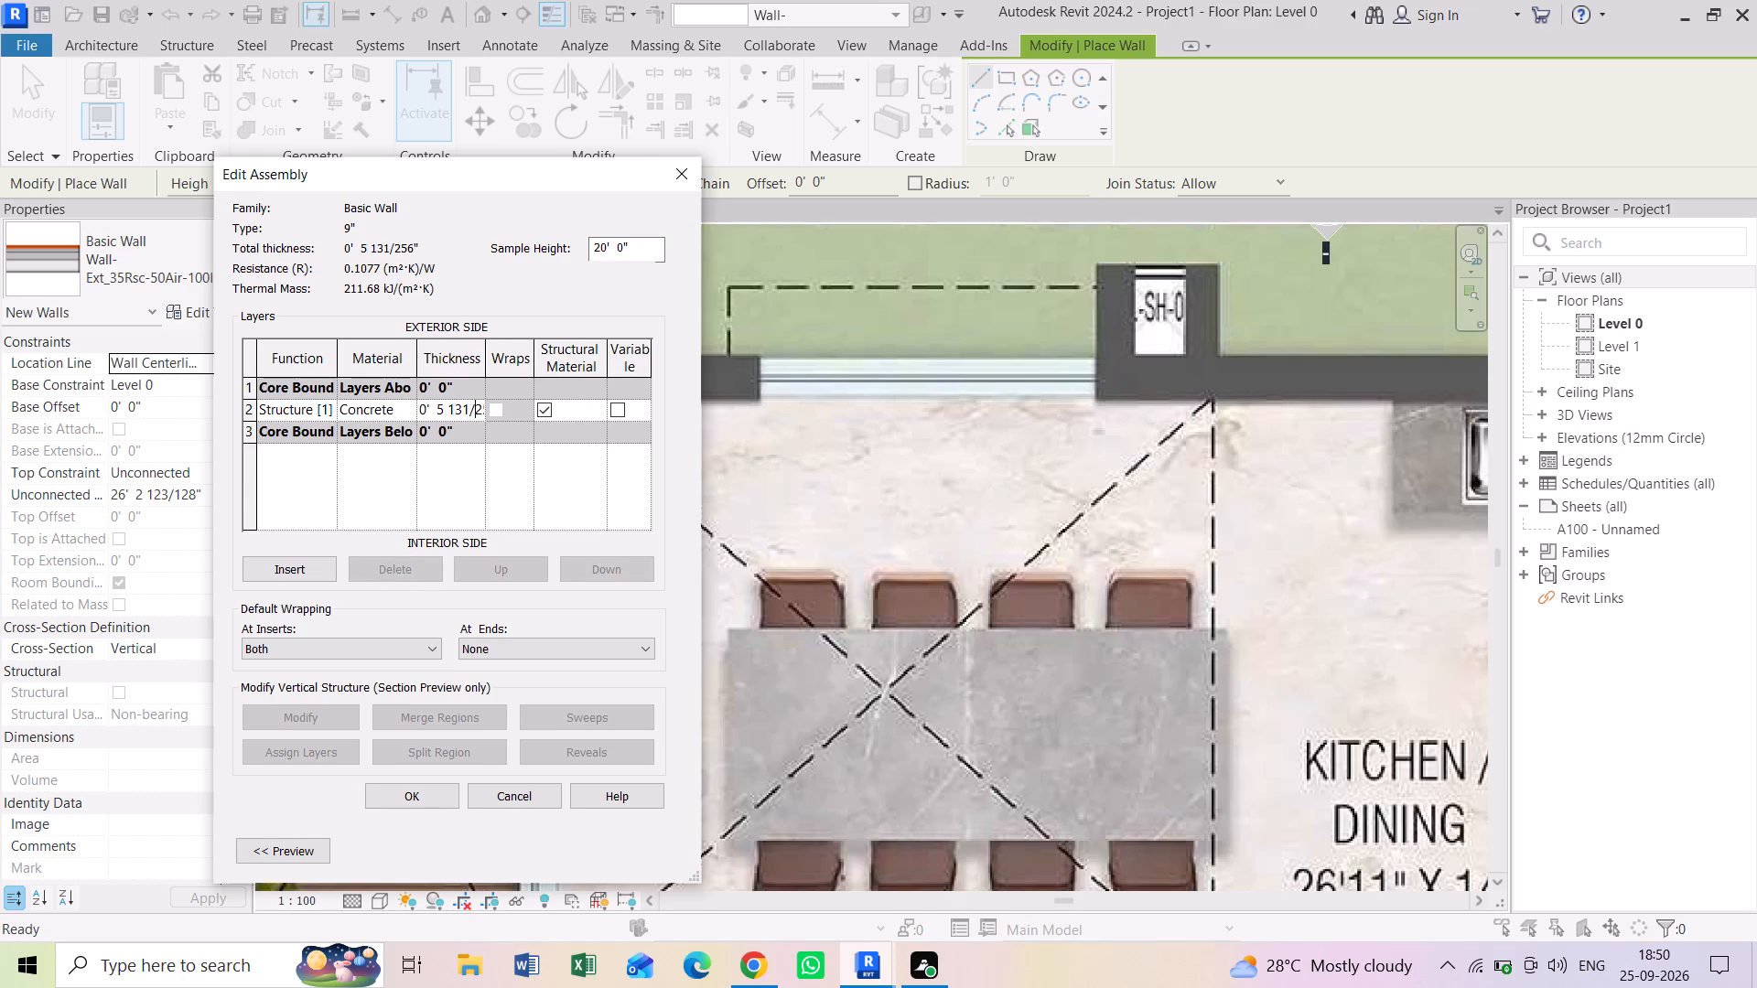
{"action": "key", "text": "ctrl+a"}
{"action": "key", "text": "9"}
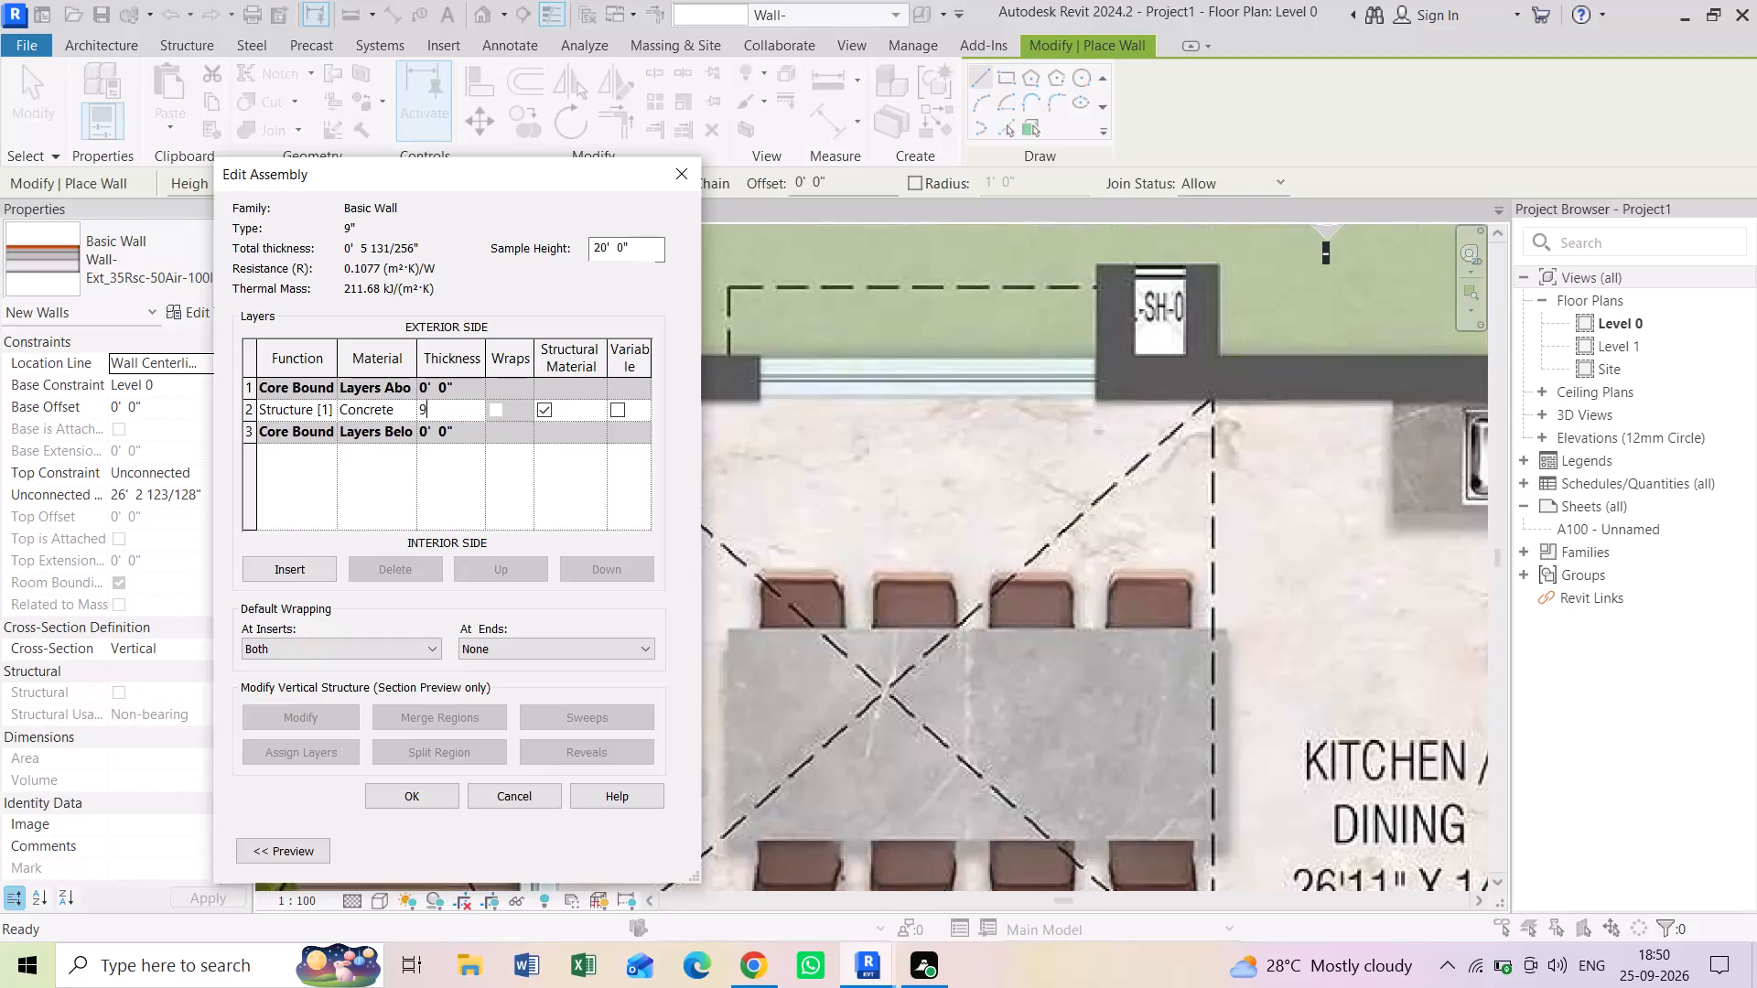
{"action": "key", "text": "shift+quotedbl"}
{"action": "key", "text": "Return"}
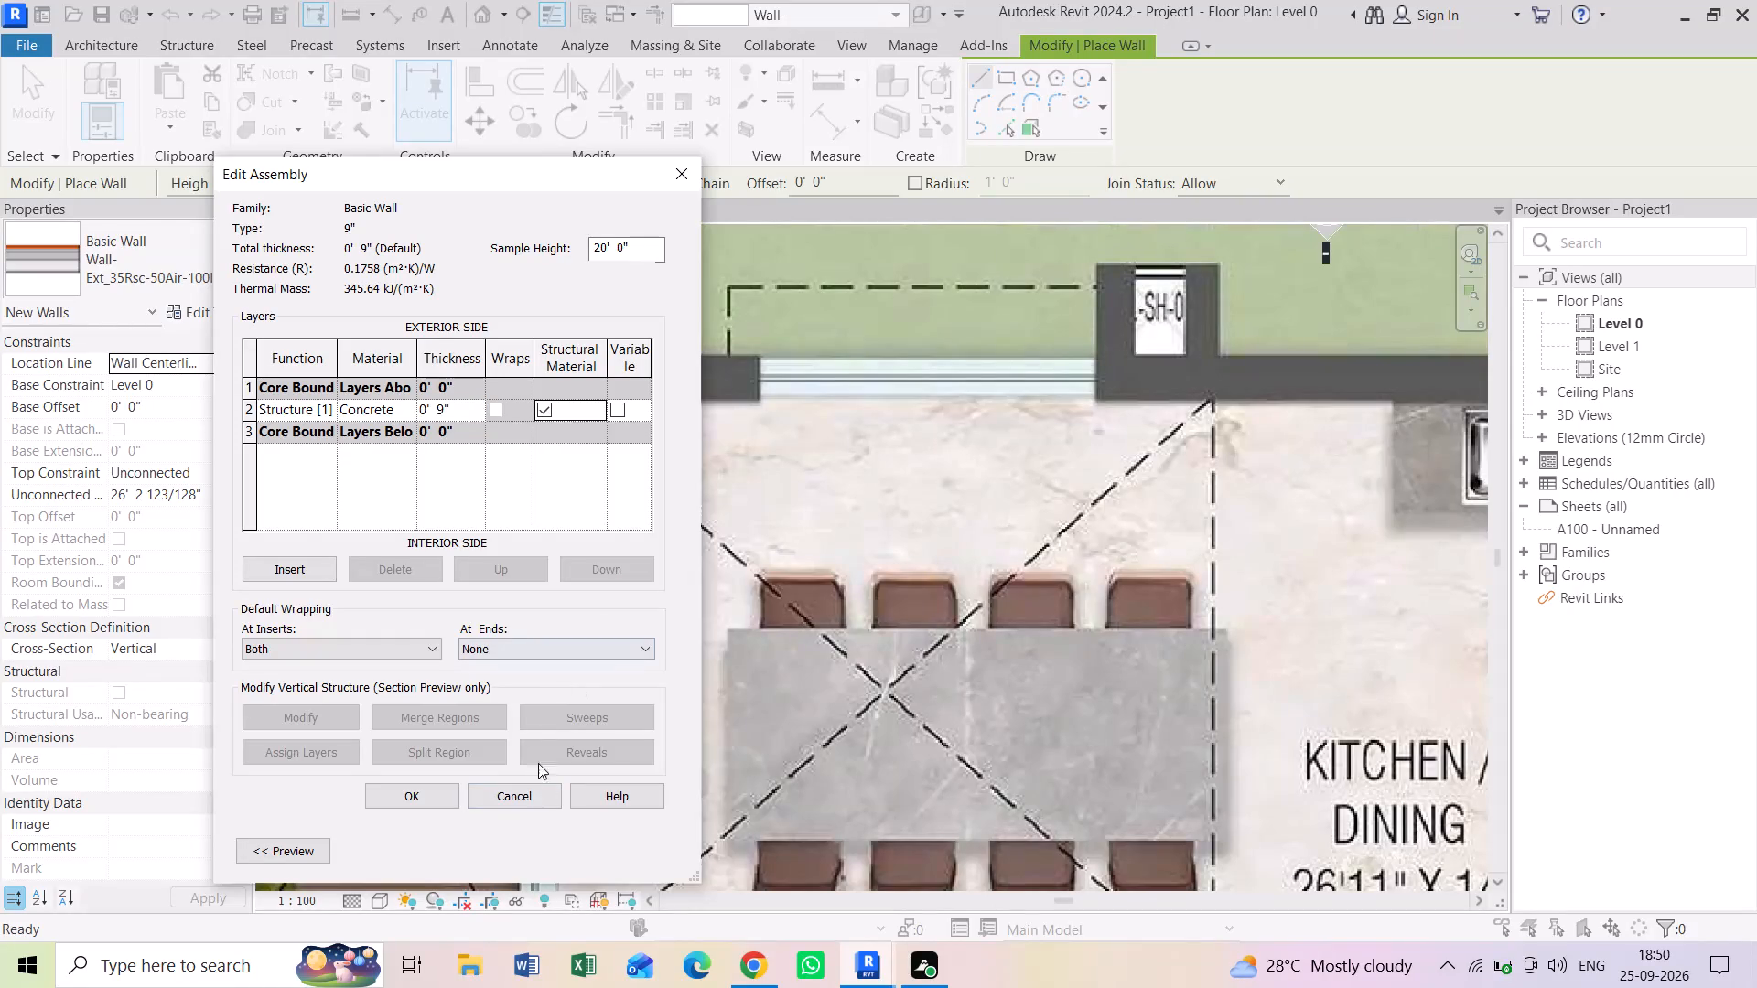
{"action": "left_click", "coordinate": [449, 788]}
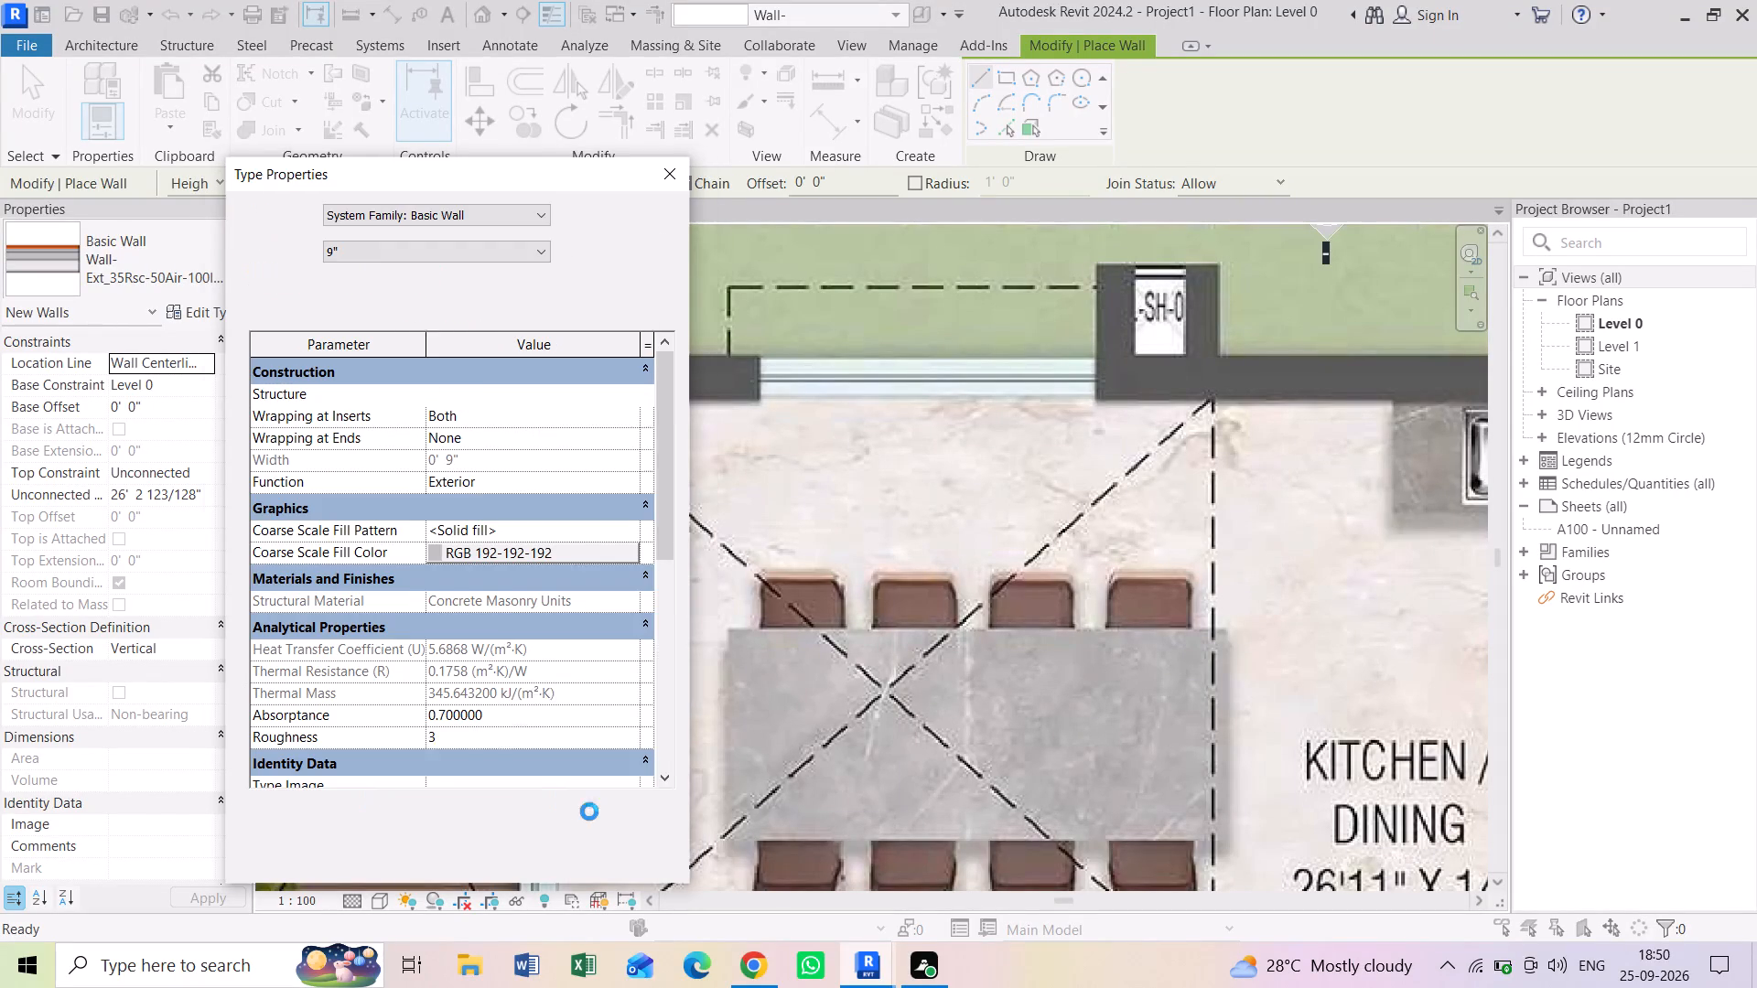
{"action": "left_click", "coordinate": [624, 844]}
{"action": "left_click", "coordinate": [415, 851]}
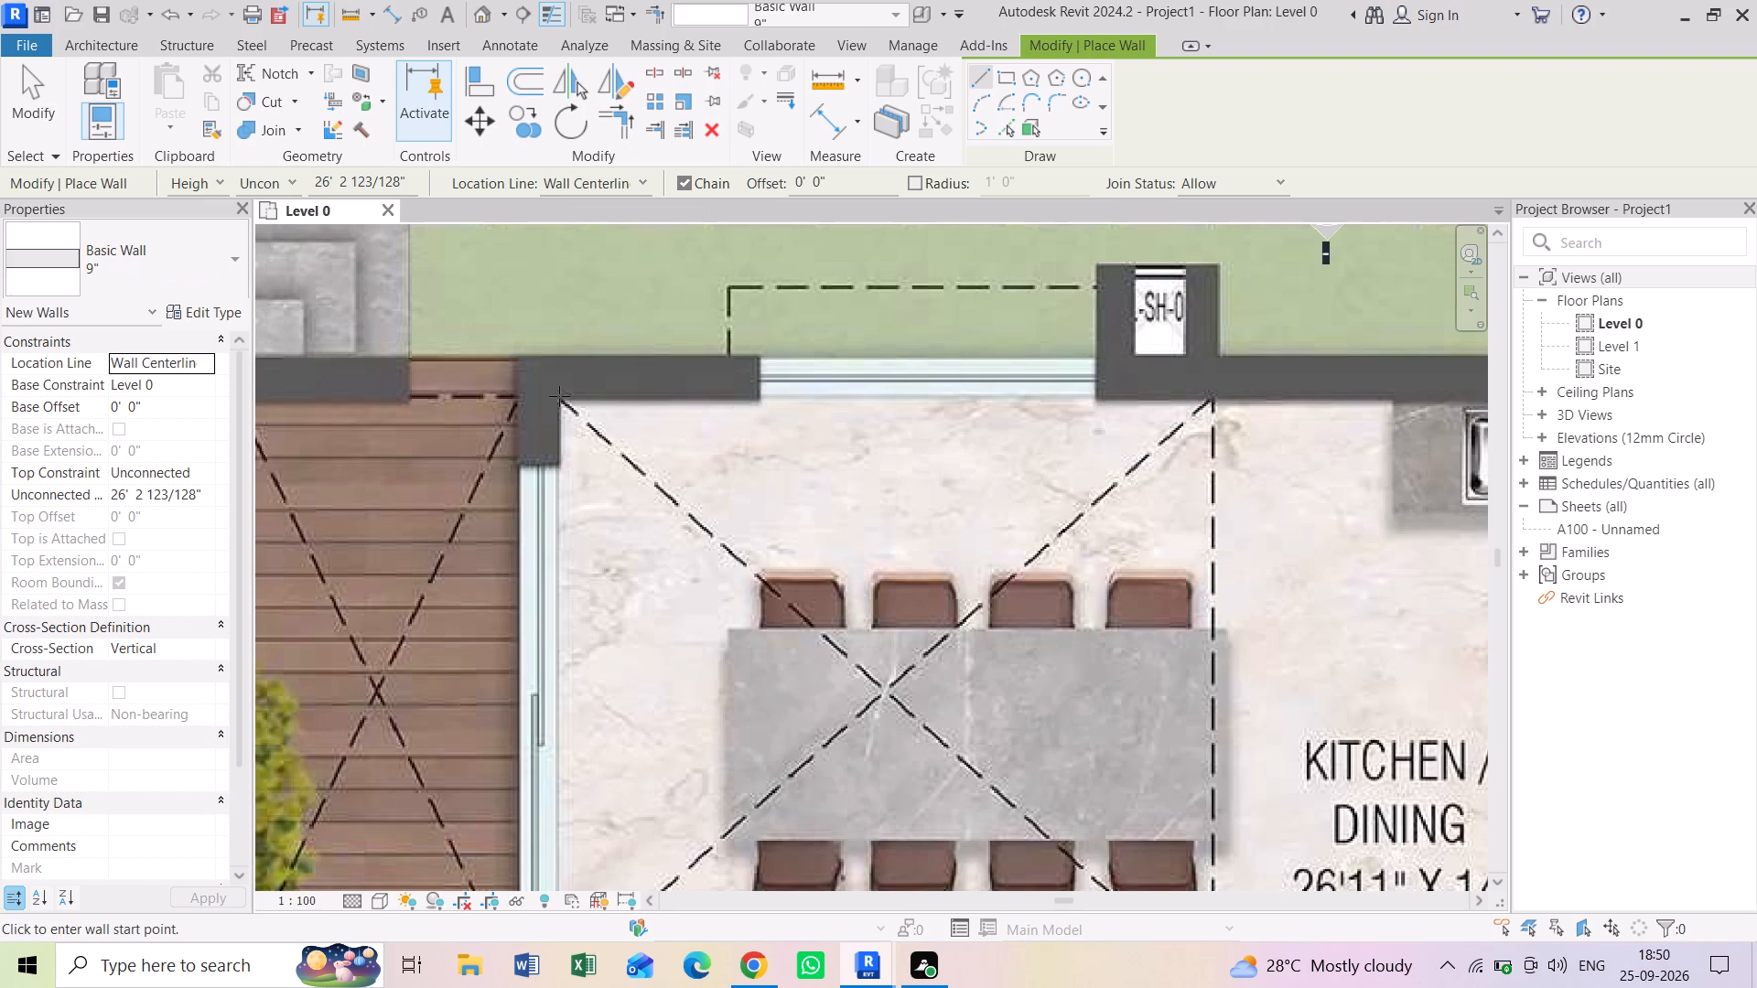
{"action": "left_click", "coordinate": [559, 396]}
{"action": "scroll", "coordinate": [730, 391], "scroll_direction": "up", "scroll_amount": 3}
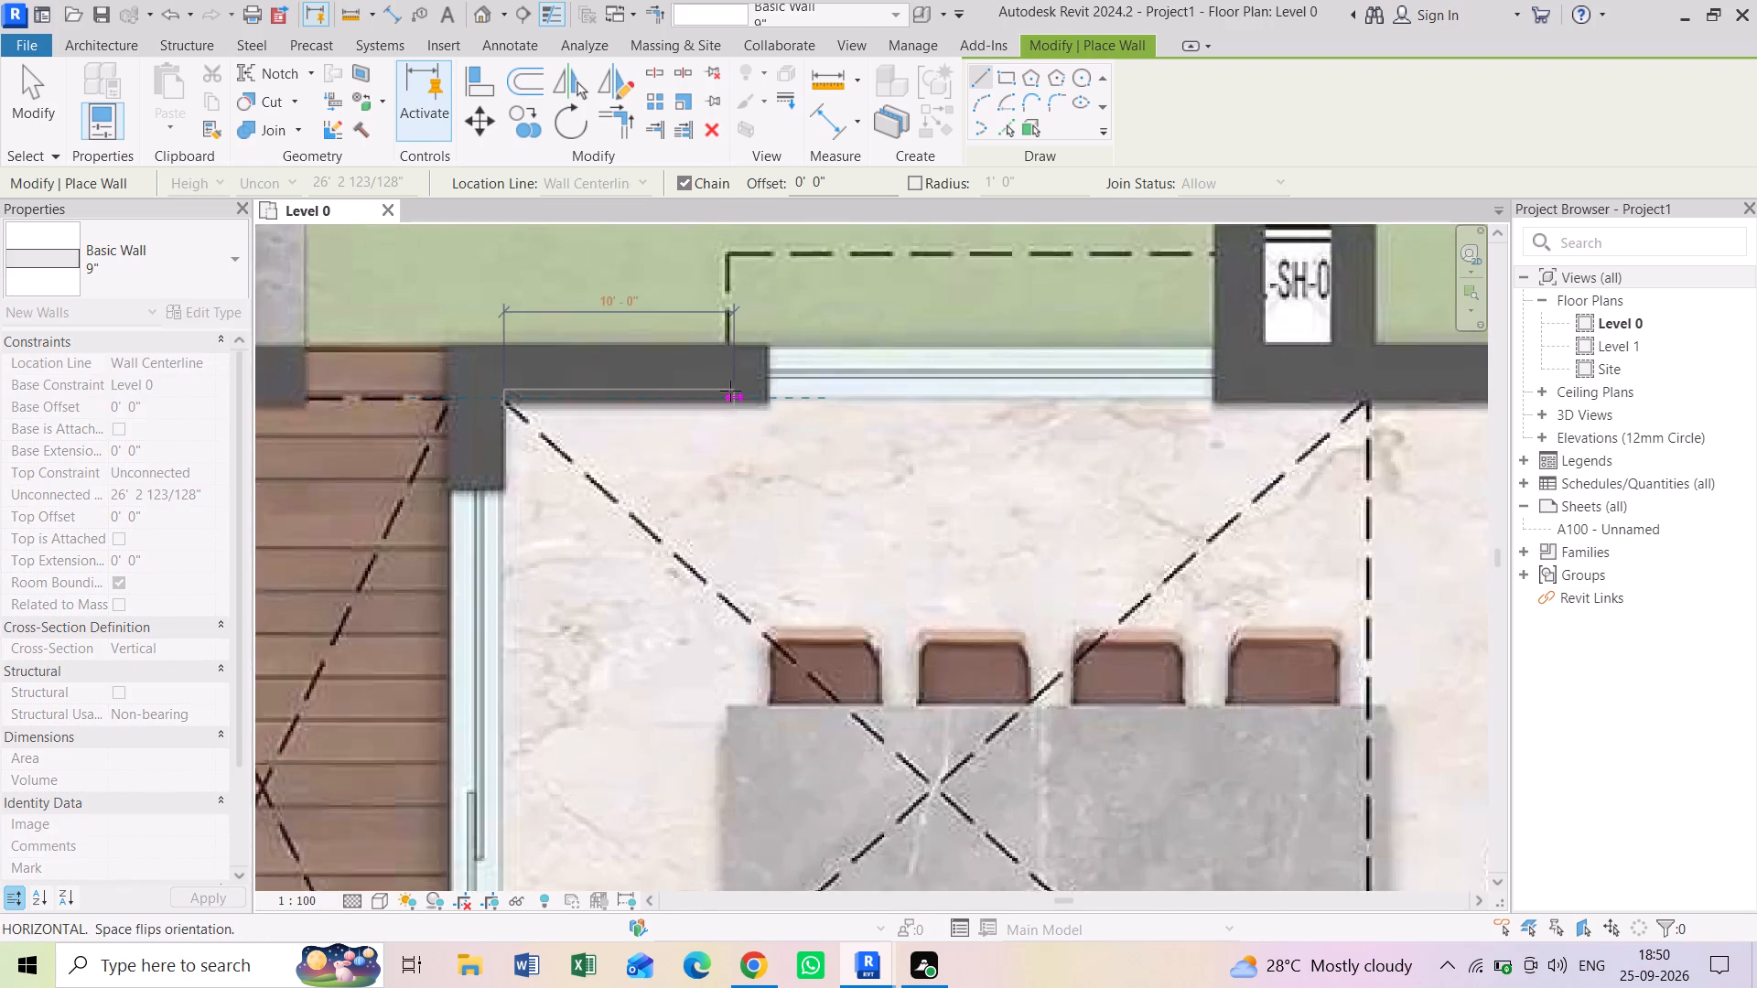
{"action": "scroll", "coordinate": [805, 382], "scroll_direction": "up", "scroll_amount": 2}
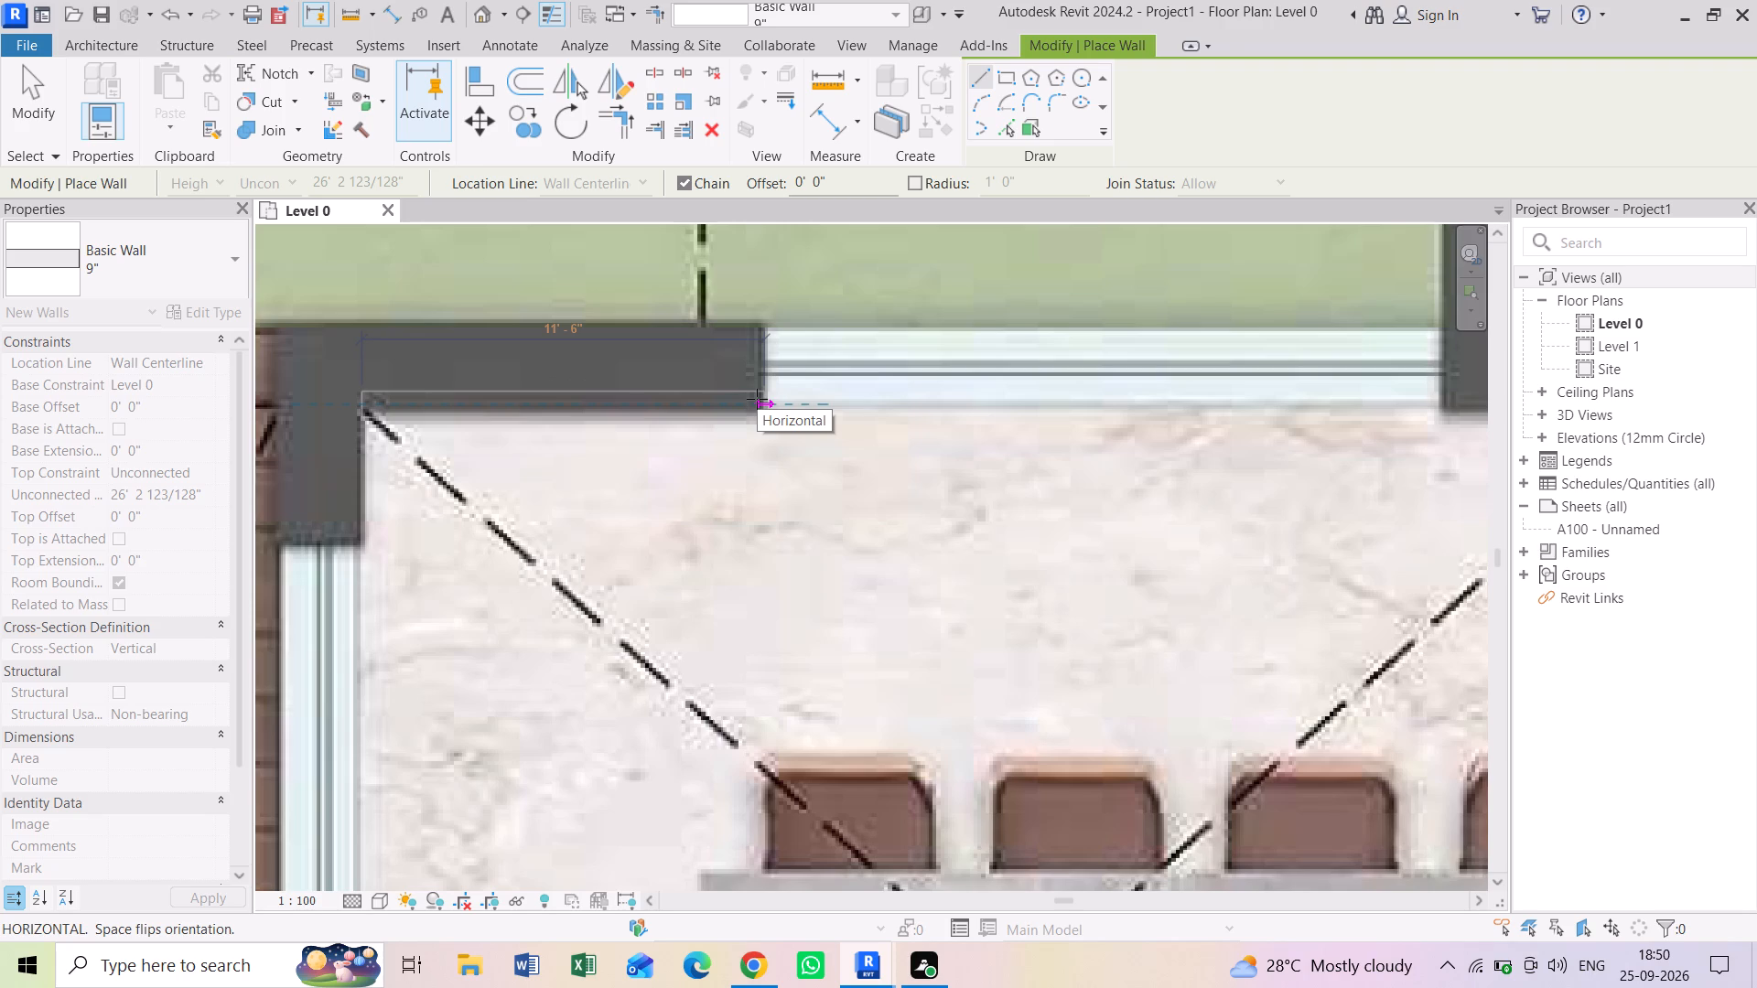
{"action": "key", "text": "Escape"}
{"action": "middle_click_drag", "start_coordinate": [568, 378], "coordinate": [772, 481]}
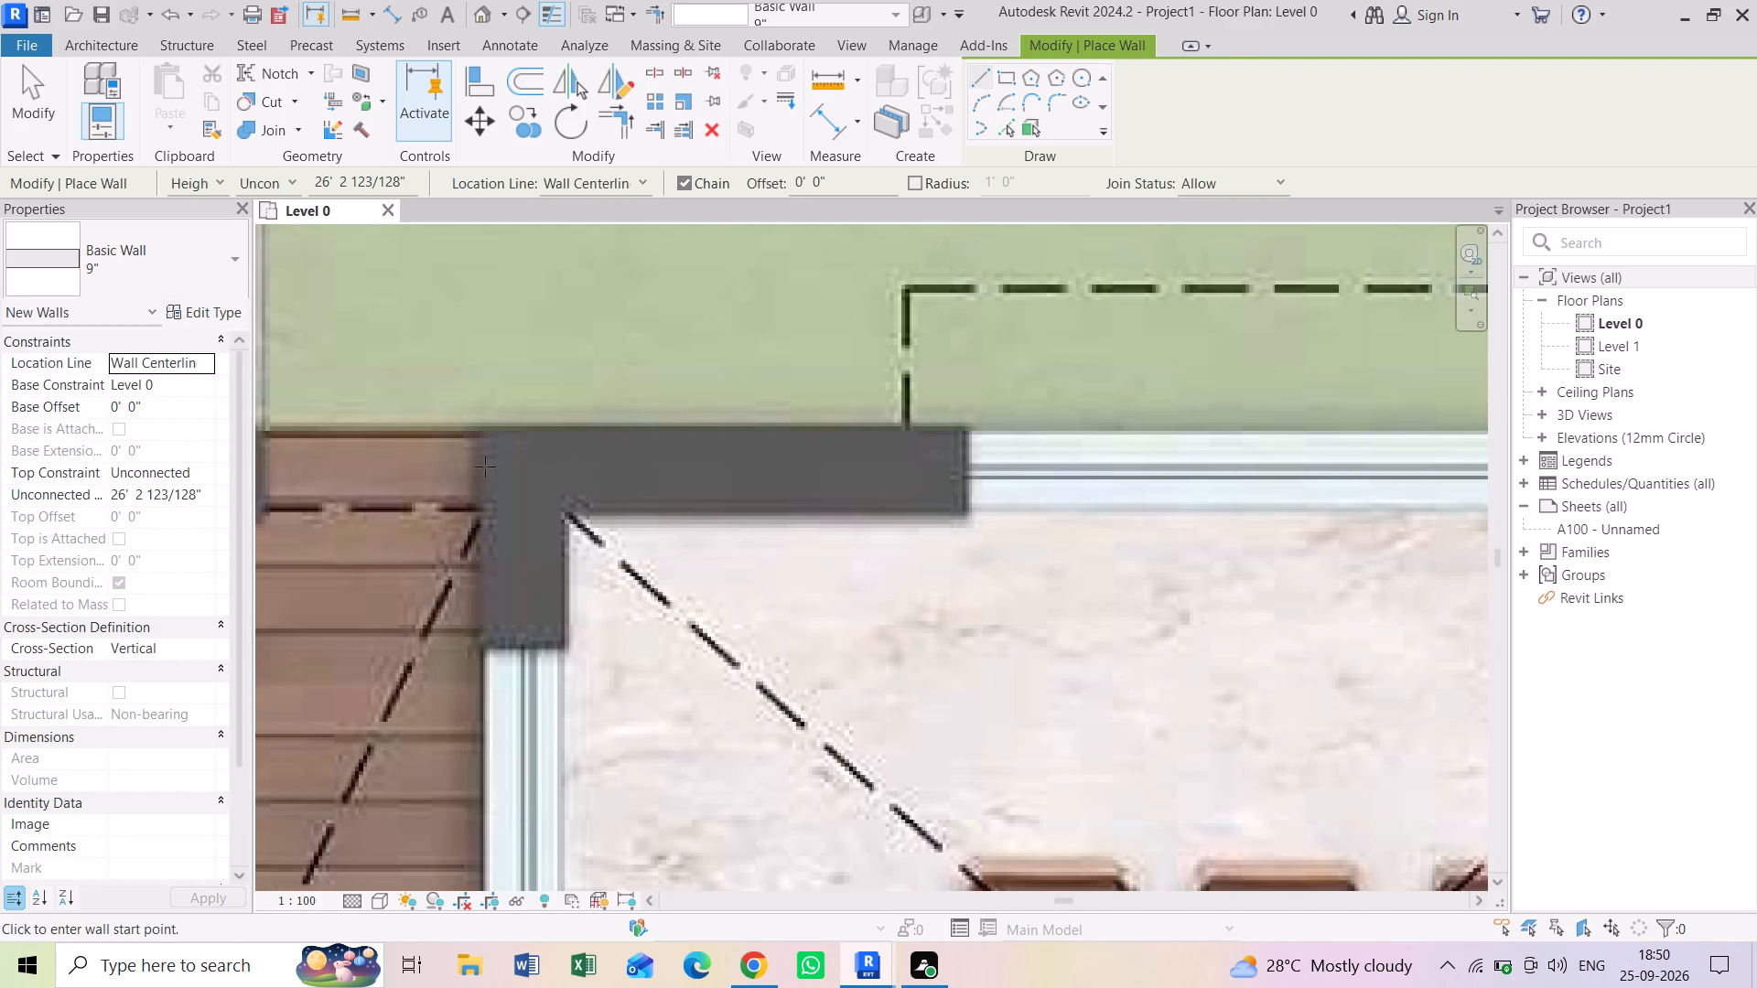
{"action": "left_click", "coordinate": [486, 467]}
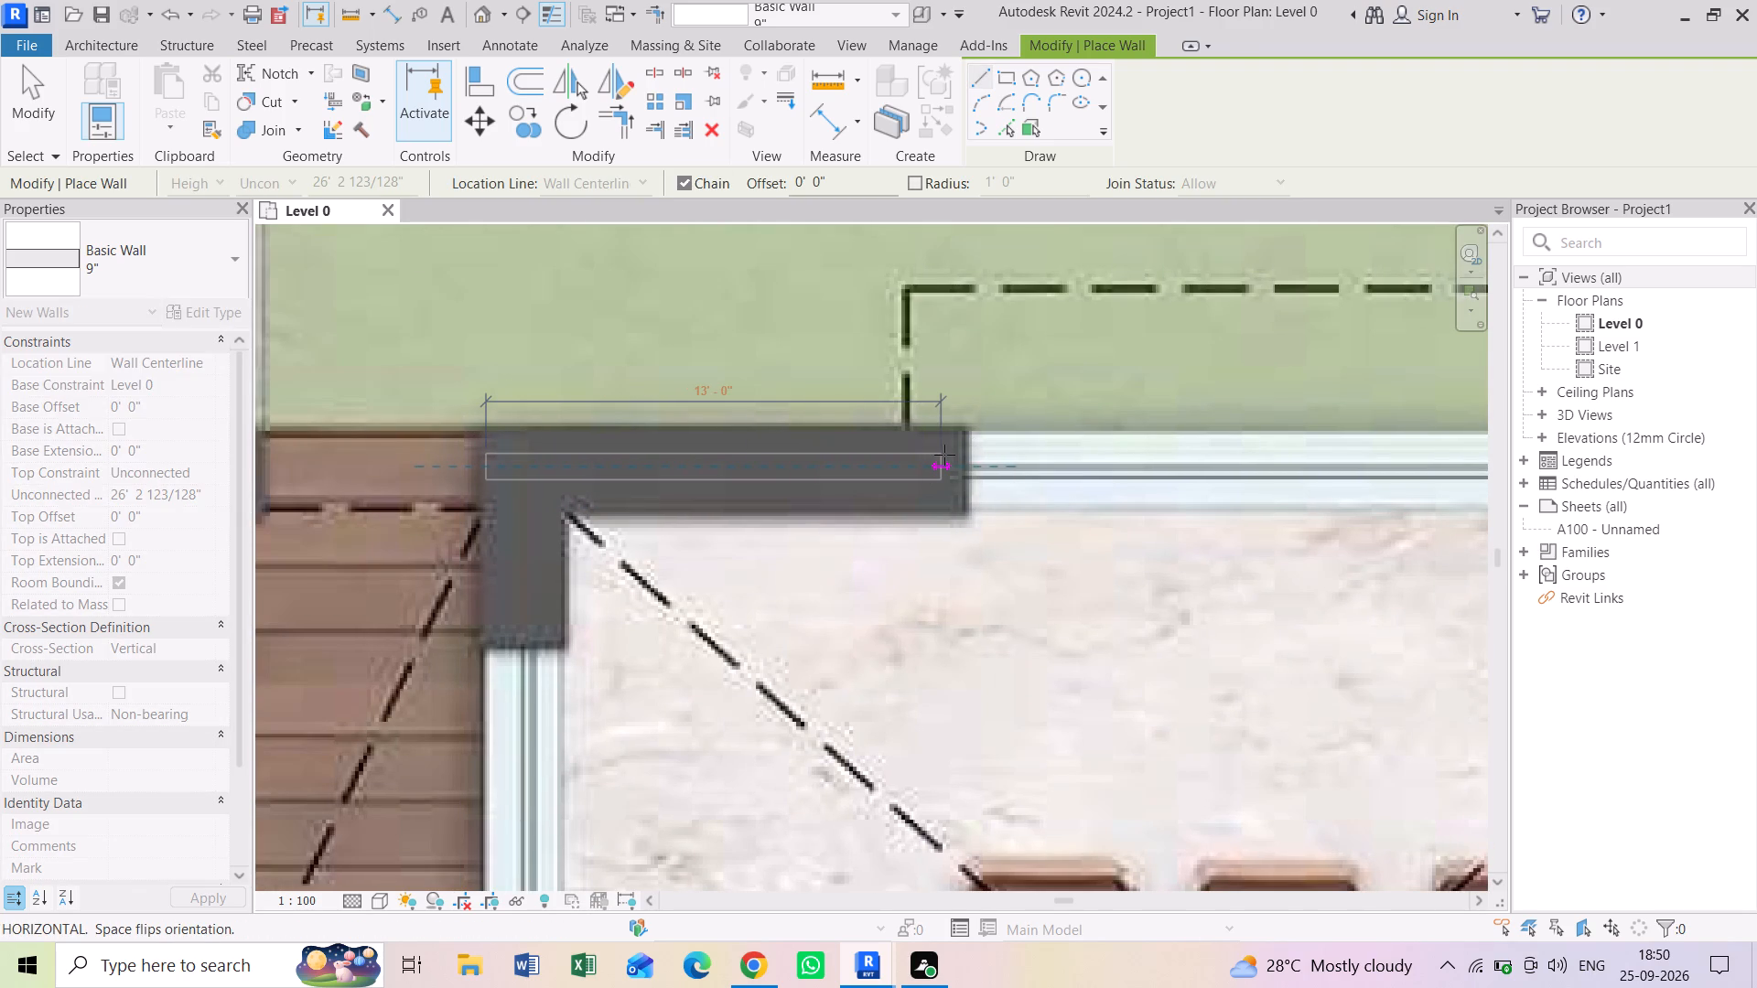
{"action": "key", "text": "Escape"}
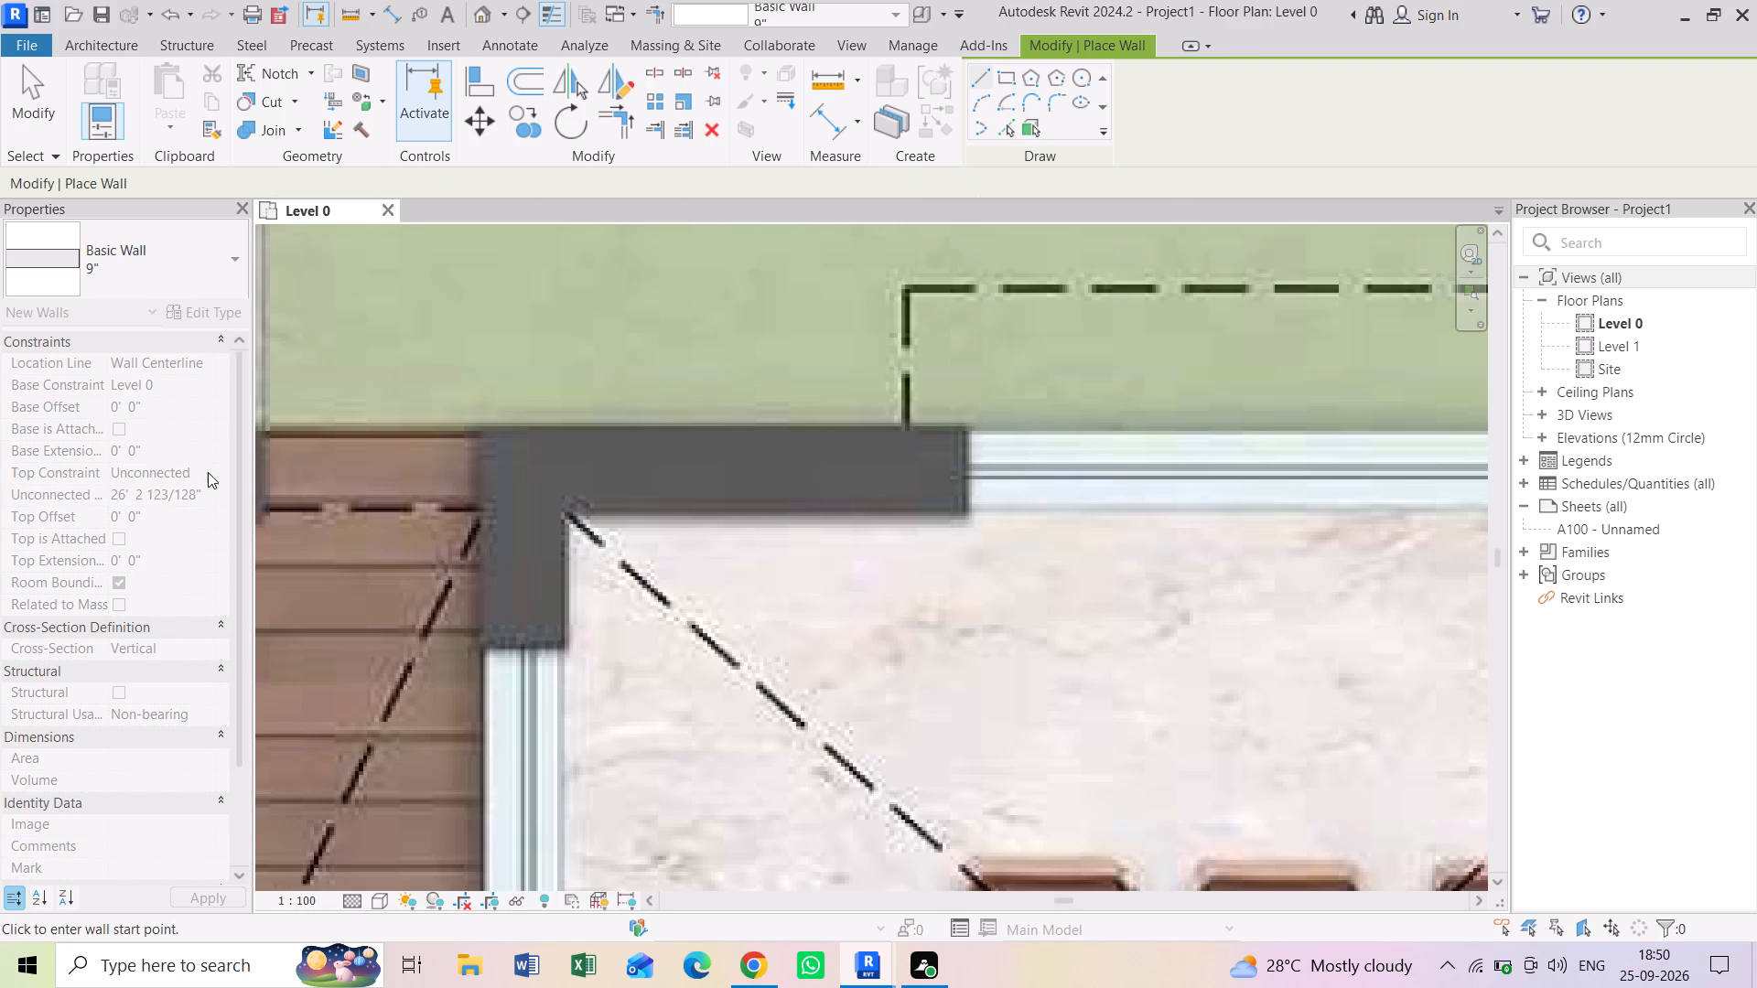
Draw the 9" north wall up to Level 1, from the dining area's northwest corner to the wet kitchen's northeast corner at PL-SH-03.
{"action": "left_click", "coordinate": [205, 469]}
{"action": "left_click", "coordinate": [170, 526]}
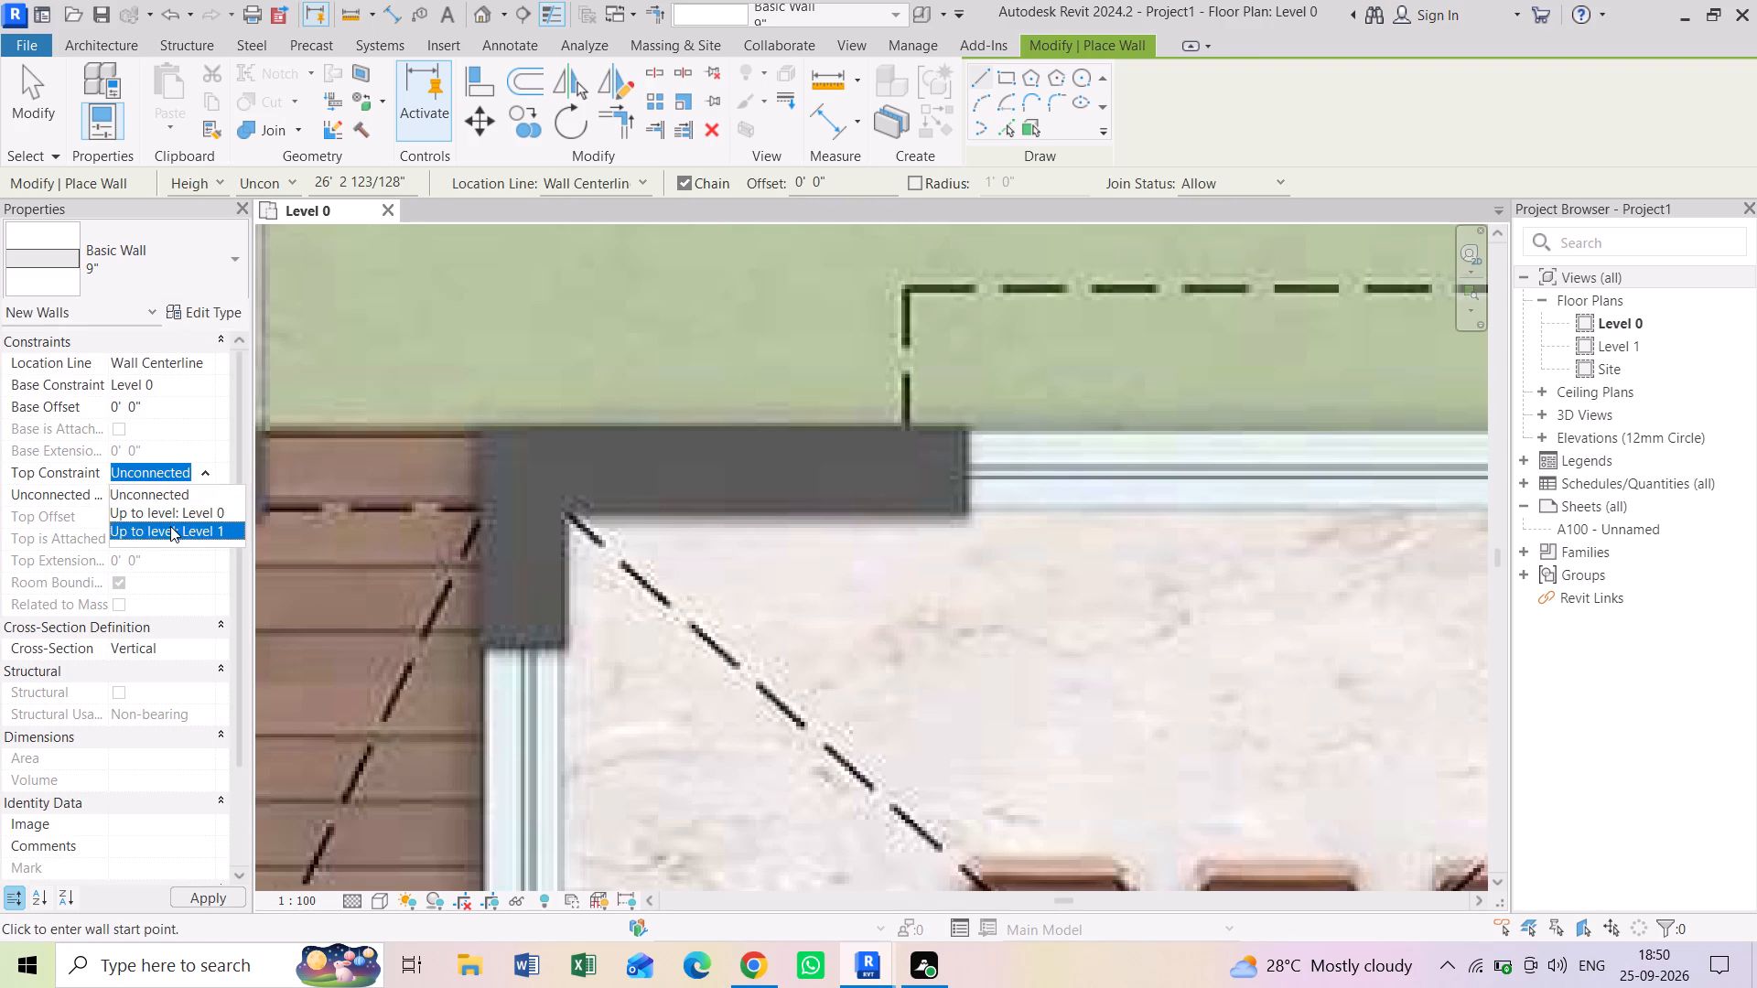
{"action": "left_click", "coordinate": [481, 450]}
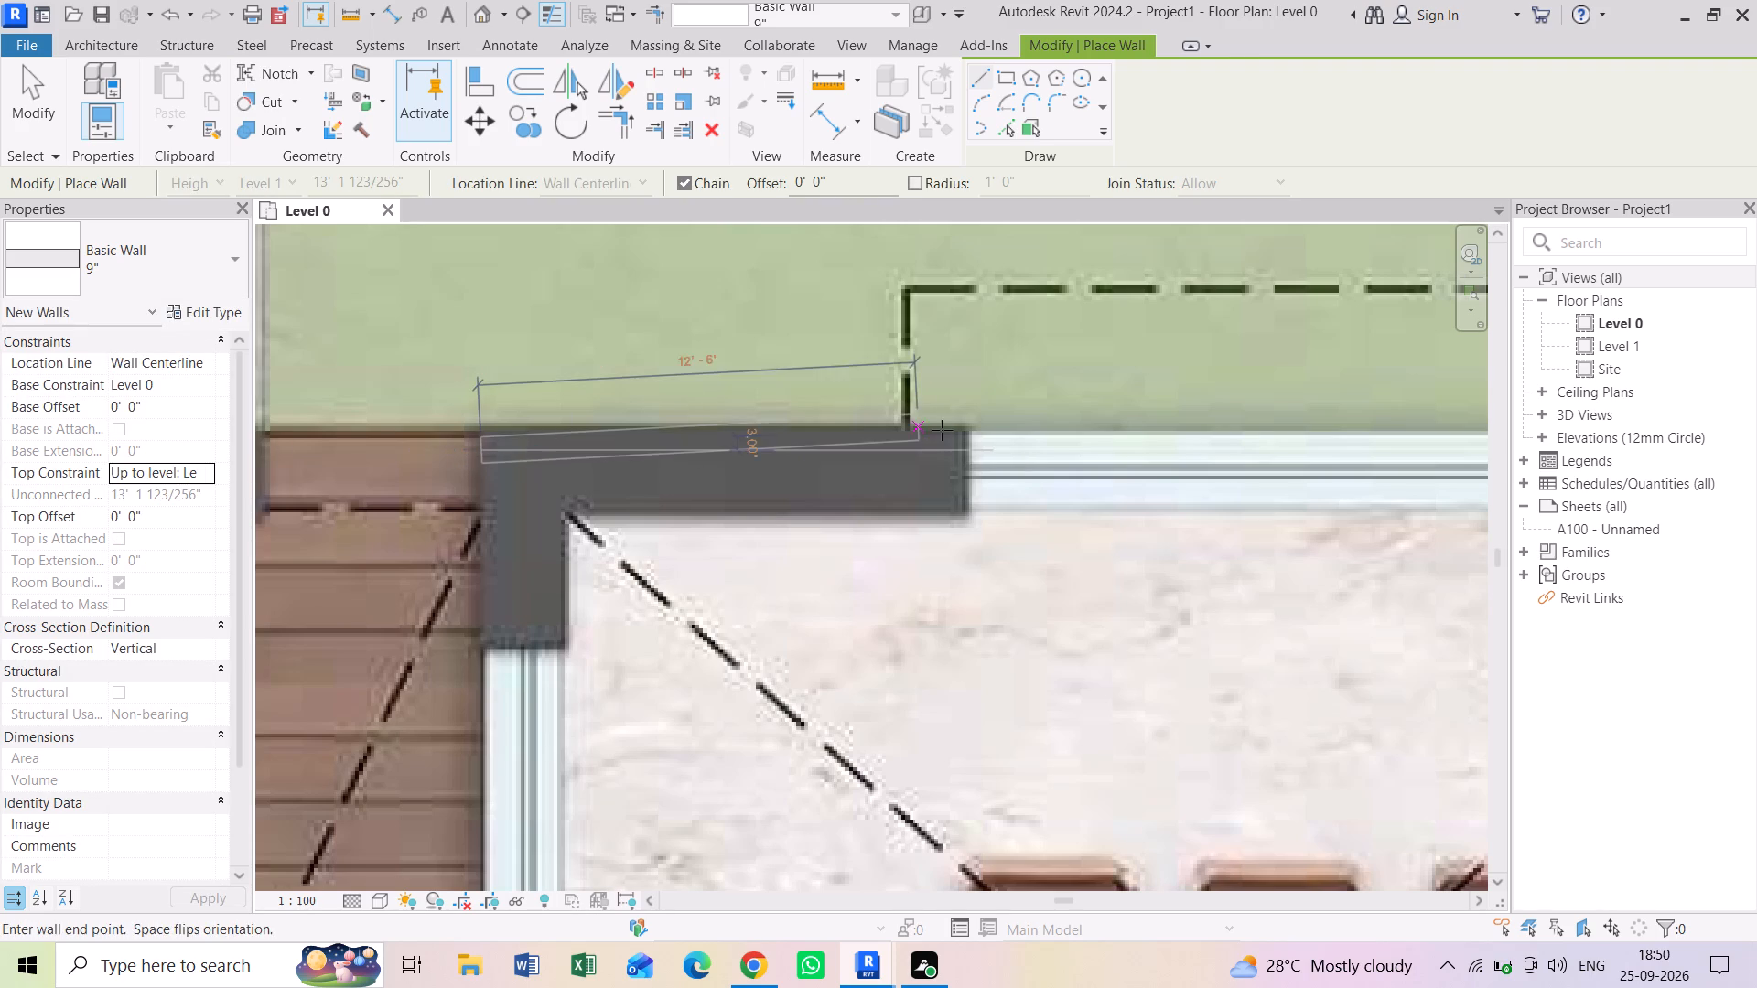
{"action": "scroll", "coordinate": [964, 446], "scroll_direction": "down", "scroll_amount": 4}
{"action": "middle_click_drag", "start_coordinate": [976, 446], "coordinate": [582, 449]}
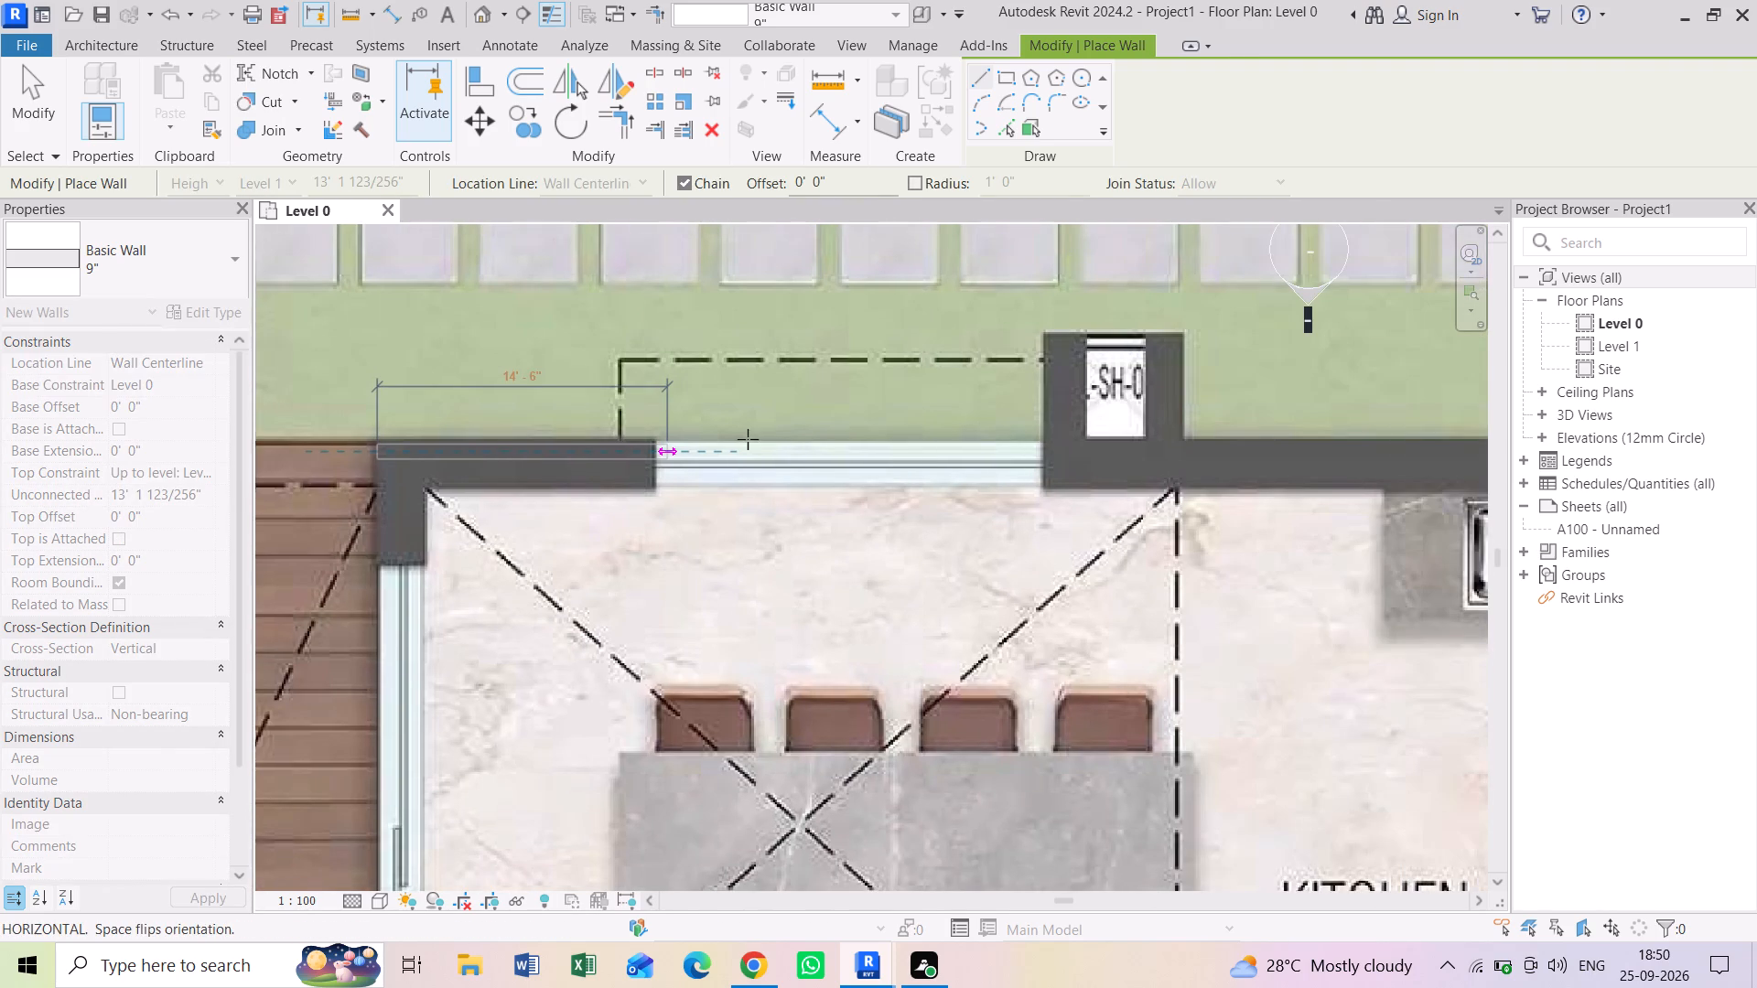
{"action": "middle_click_drag", "start_coordinate": [1073, 476], "coordinate": [668, 452]}
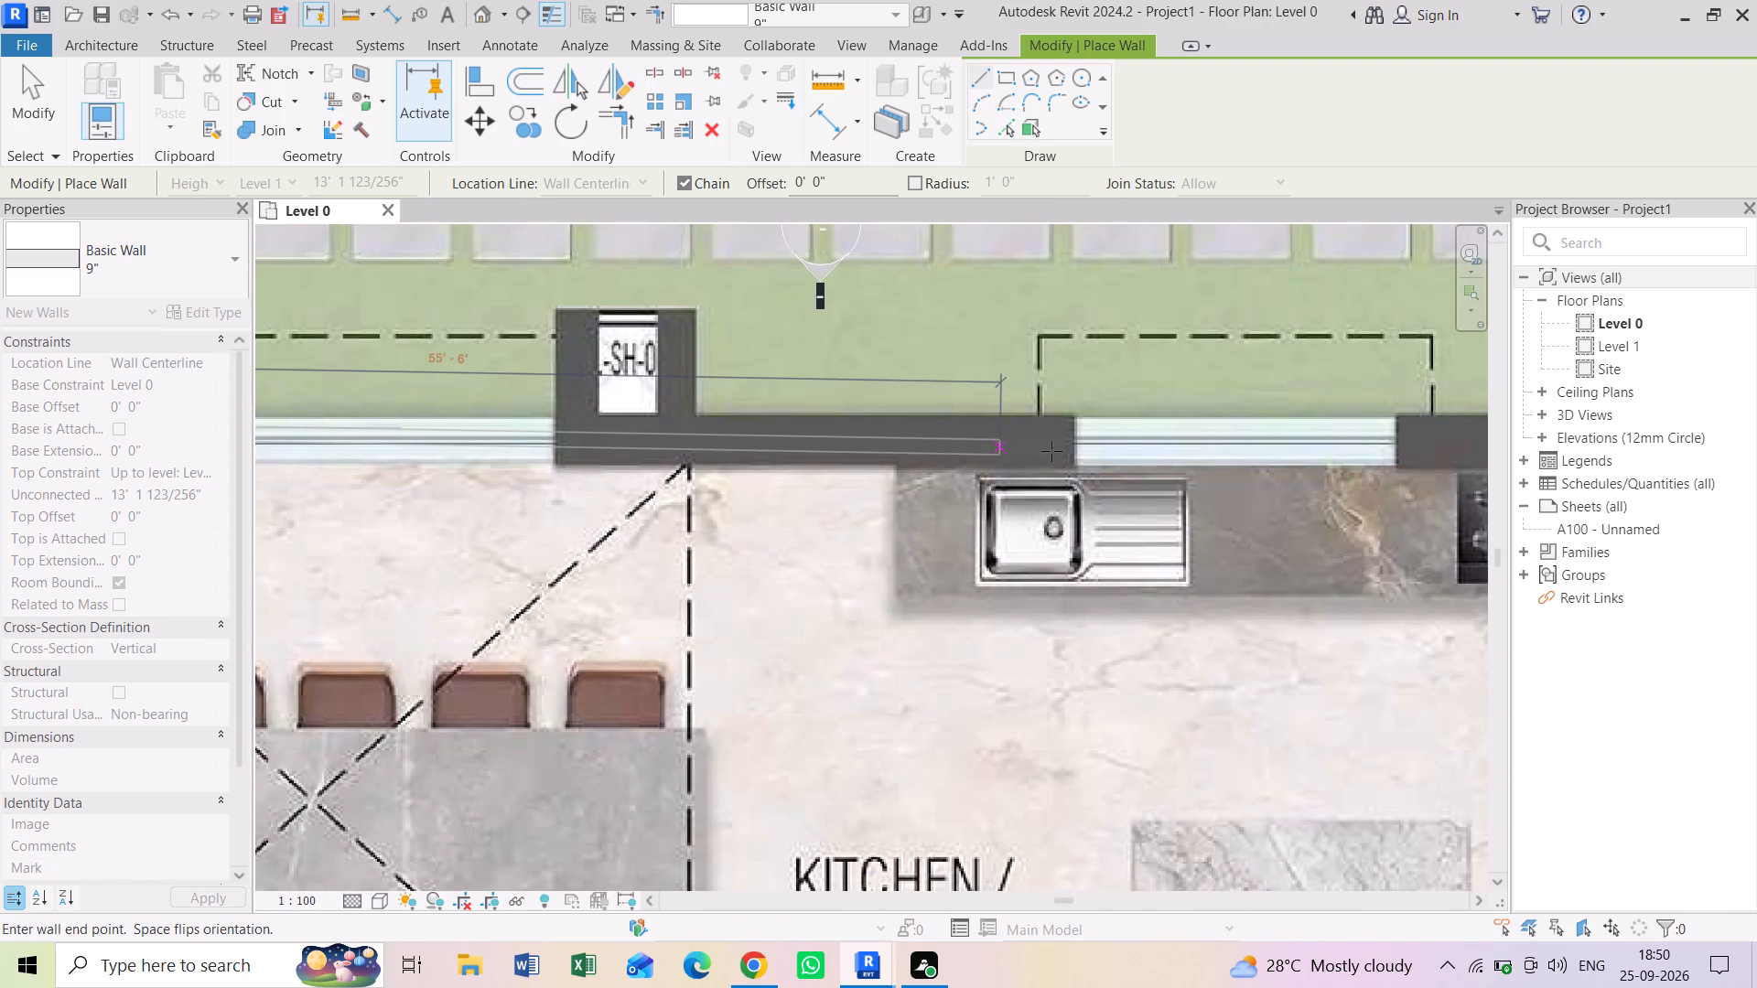
{"action": "middle_click_drag", "start_coordinate": [1227, 439], "coordinate": [781, 428]}
{"action": "middle_click_drag", "start_coordinate": [1043, 419], "coordinate": [896, 428]}
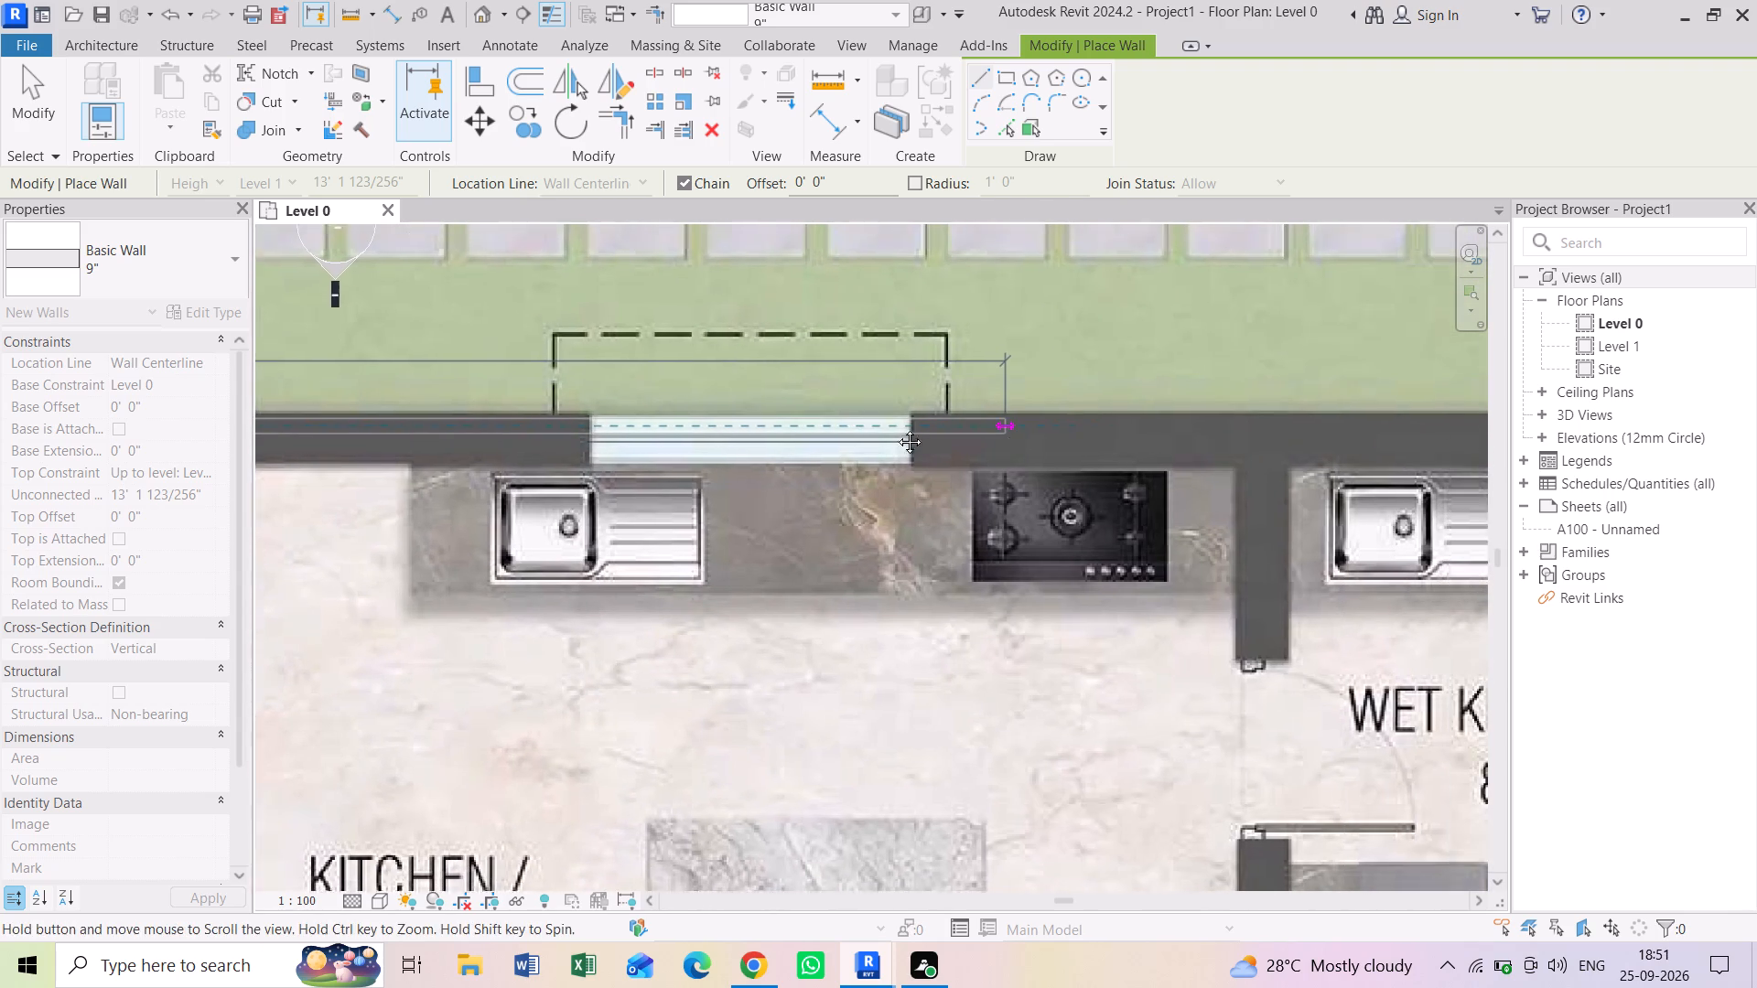
{"action": "middle_click_drag", "start_coordinate": [896, 428], "coordinate": [587, 435]}
{"action": "middle_click_drag", "start_coordinate": [889, 431], "coordinate": [477, 412]}
{"action": "middle_click_drag", "start_coordinate": [1017, 429], "coordinate": [931, 429]}
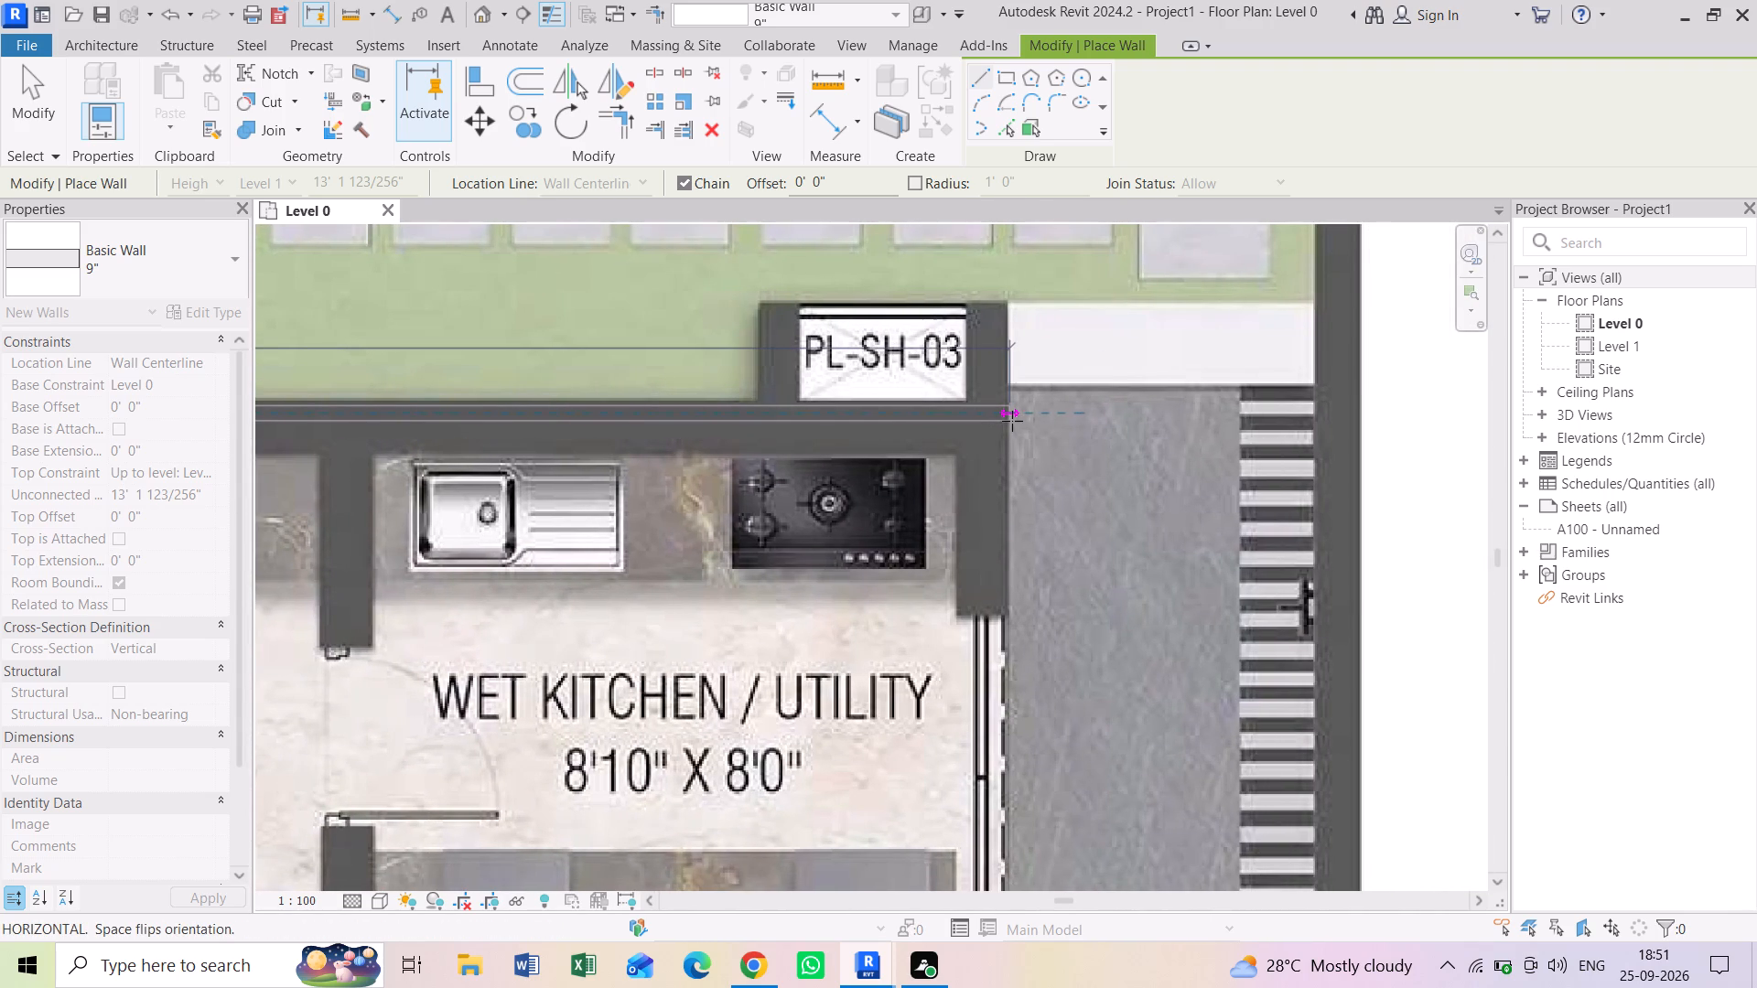
{"action": "scroll", "coordinate": [1004, 421], "scroll_direction": "up", "scroll_amount": 5}
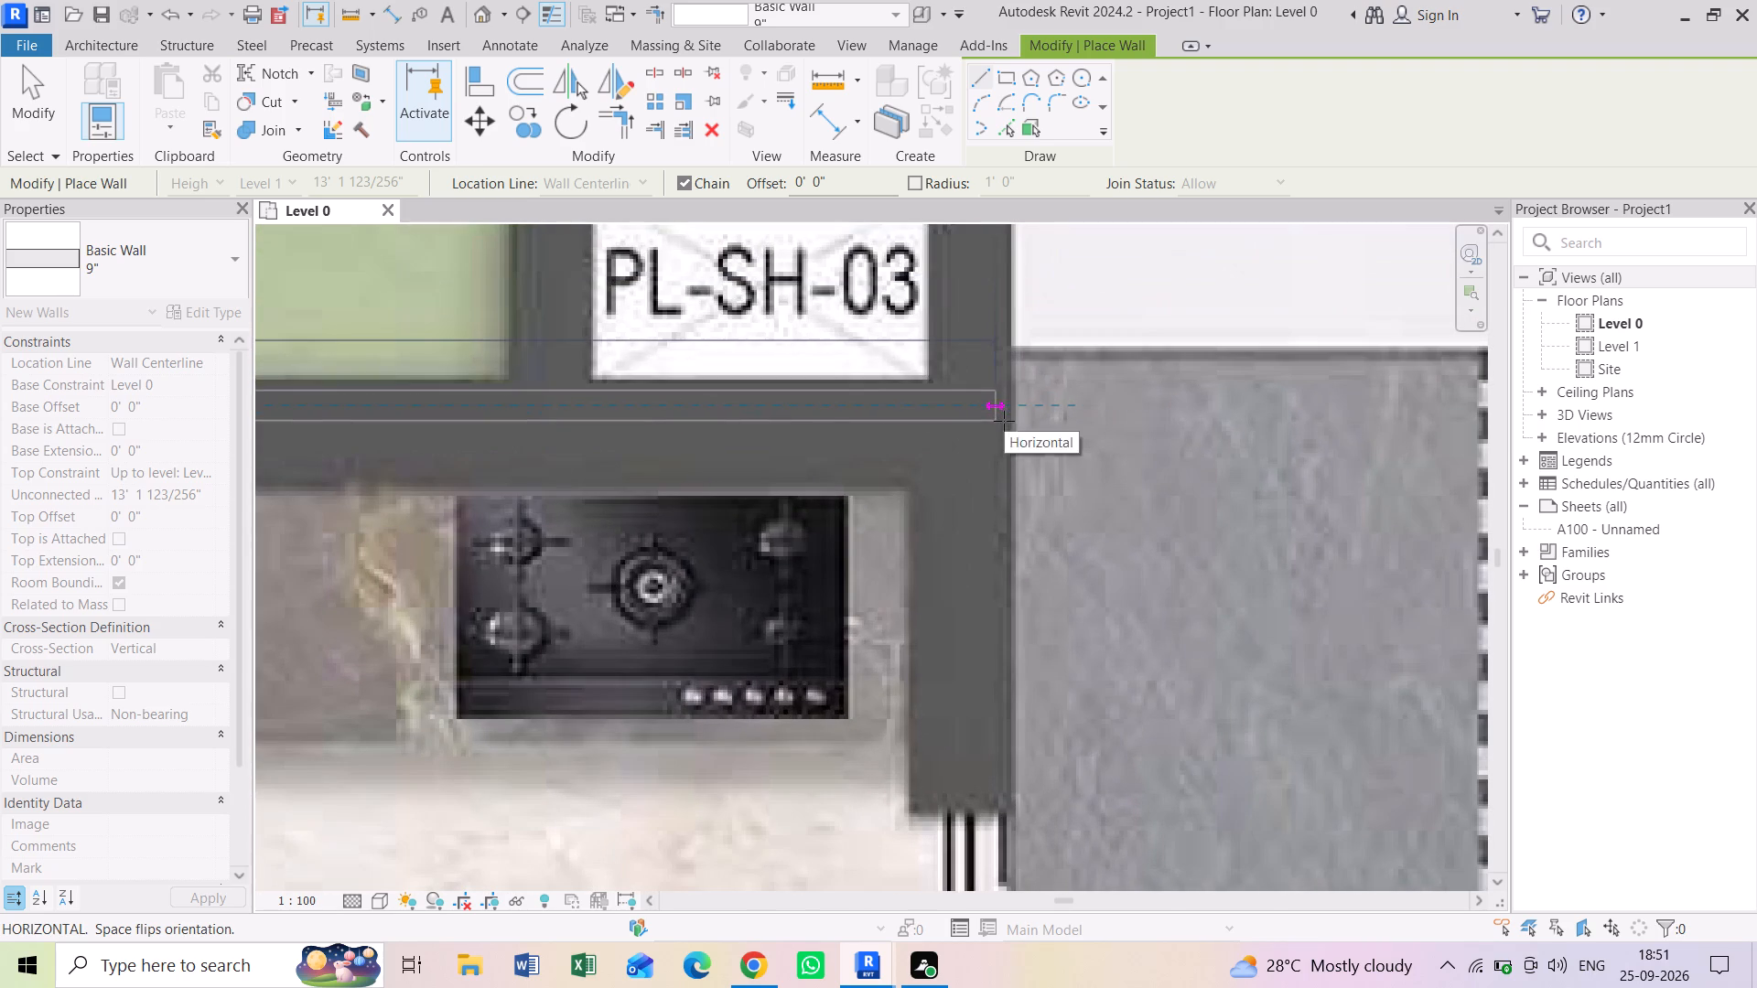
{"action": "left_click", "coordinate": [1010, 421]}
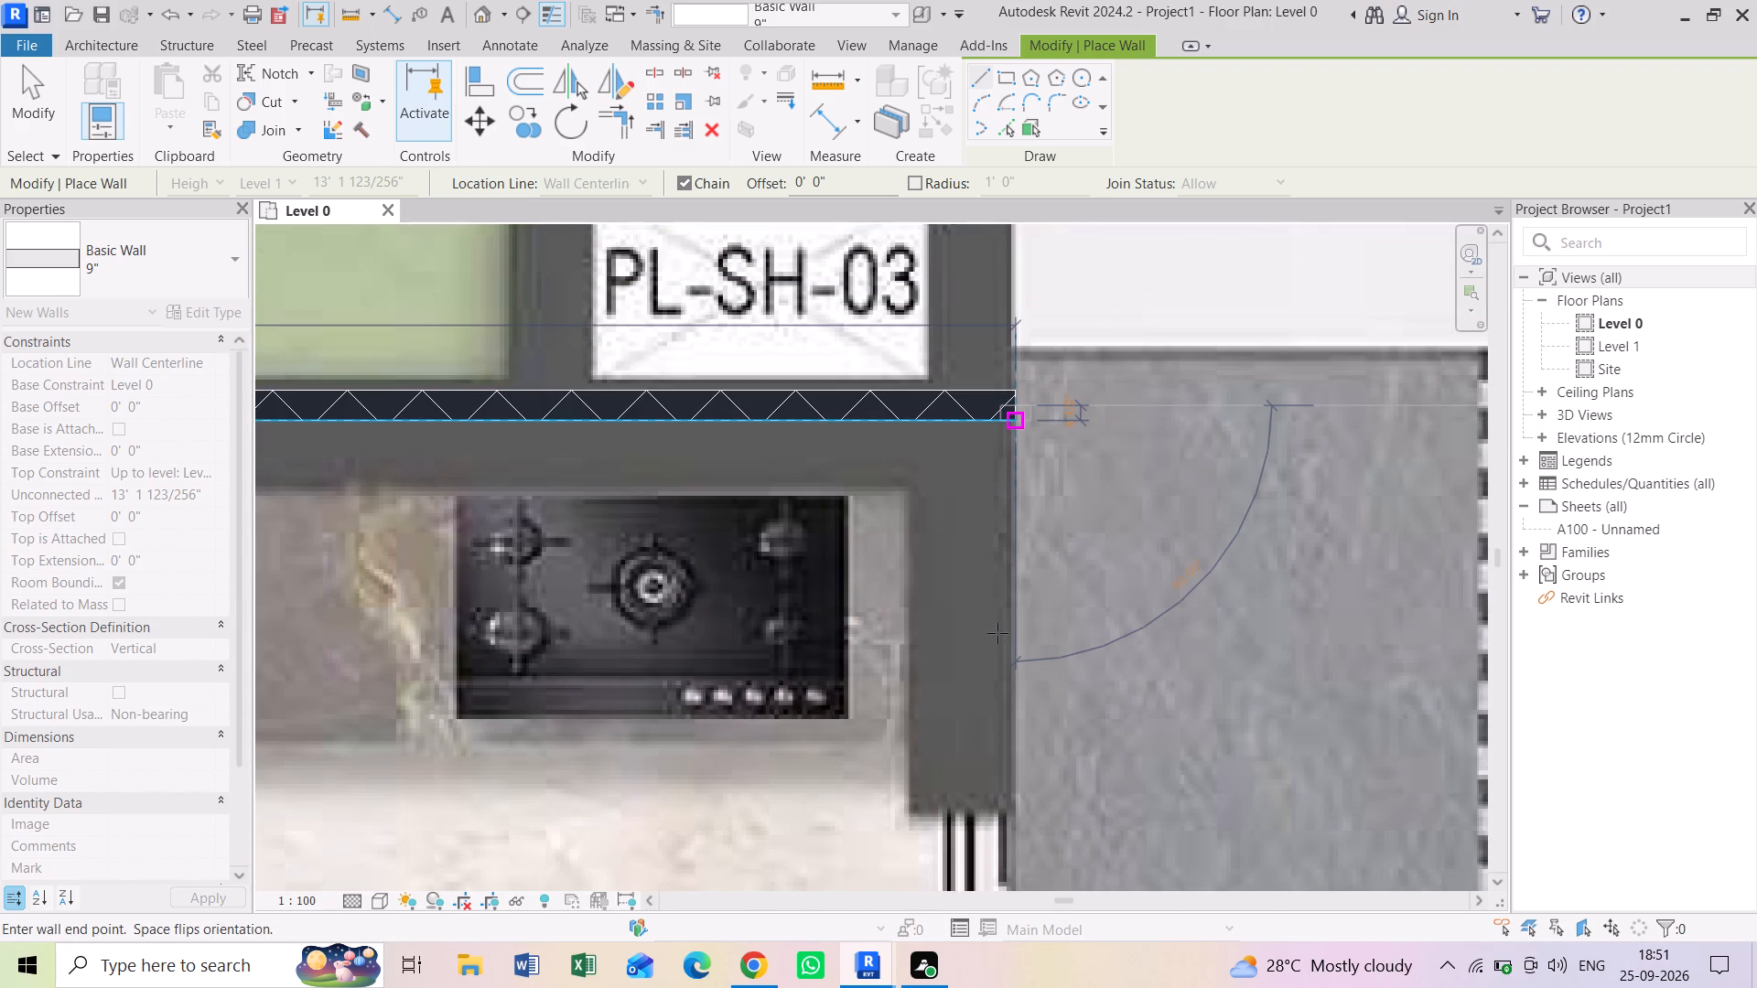
{"action": "key", "text": "Escape"}
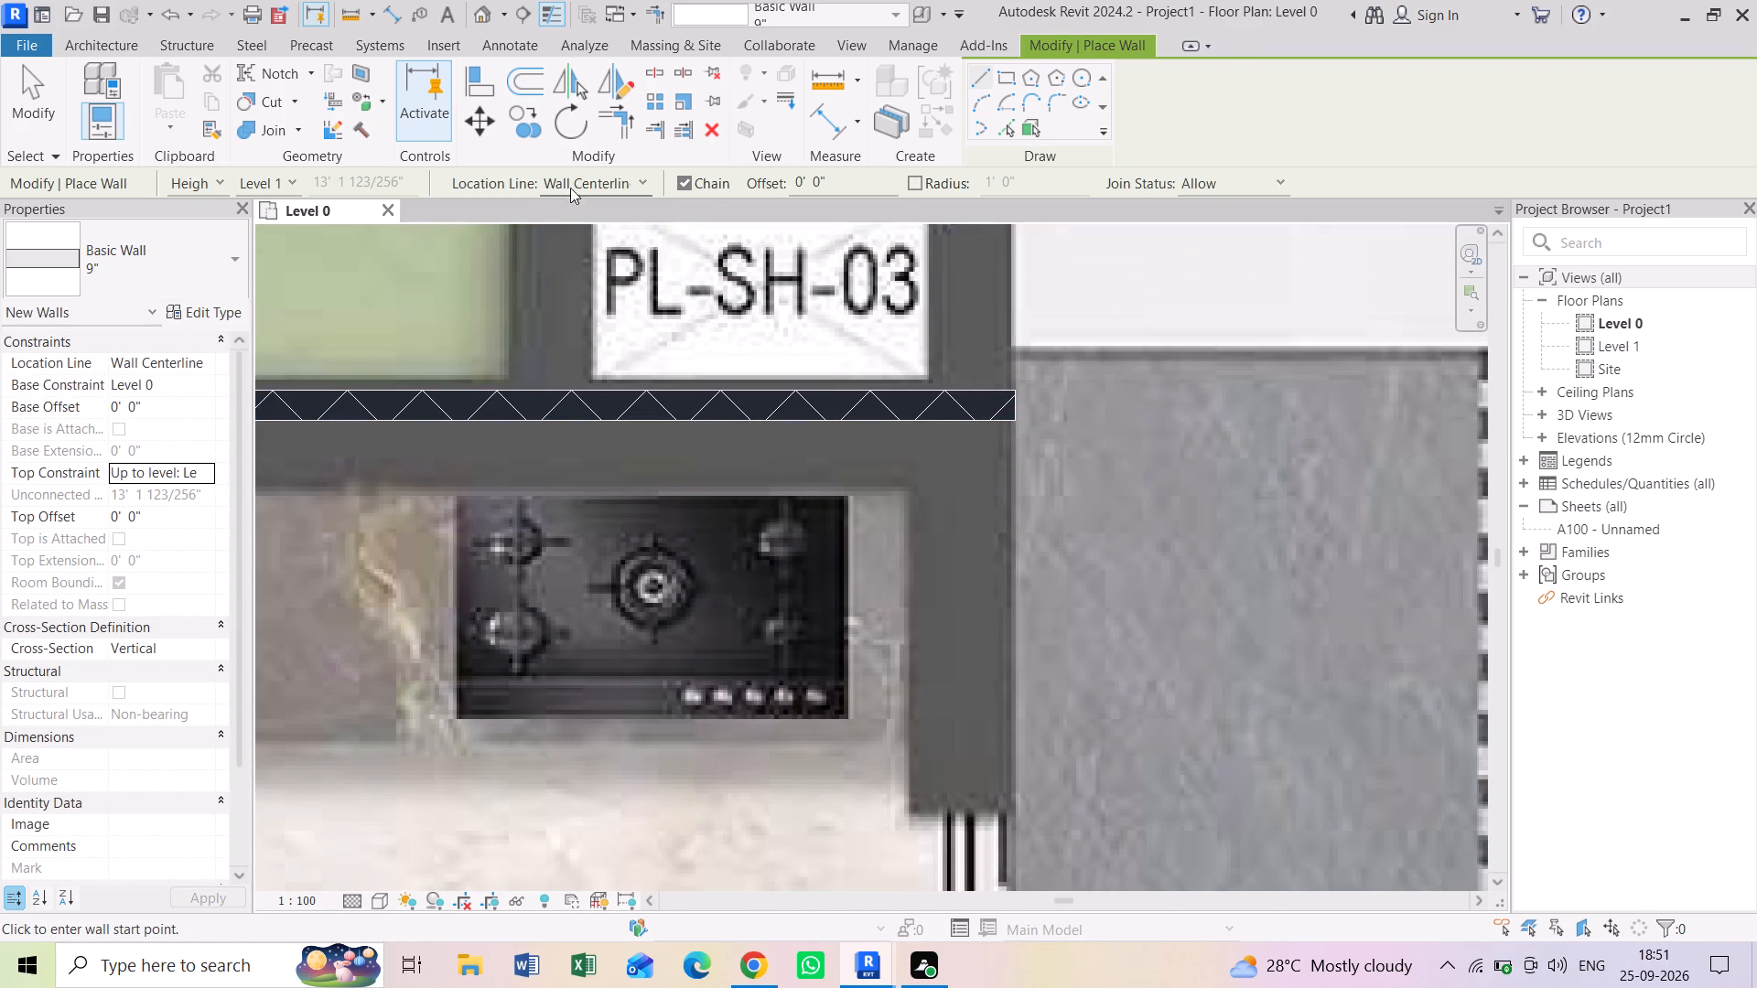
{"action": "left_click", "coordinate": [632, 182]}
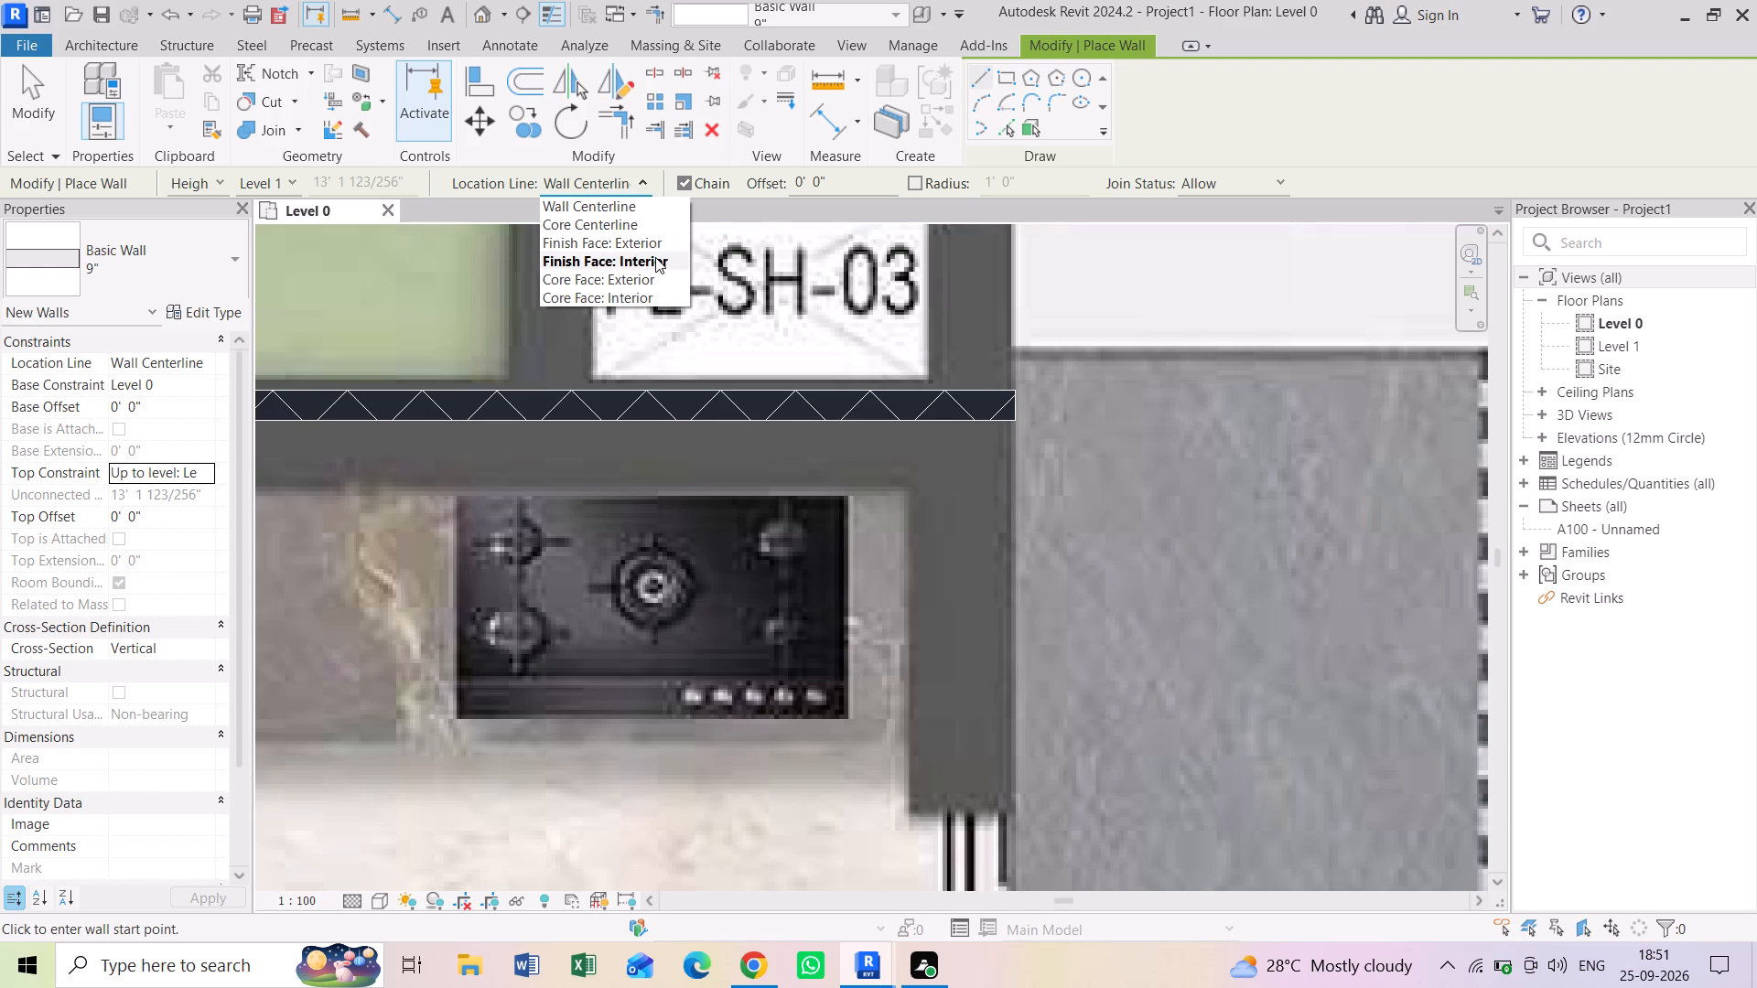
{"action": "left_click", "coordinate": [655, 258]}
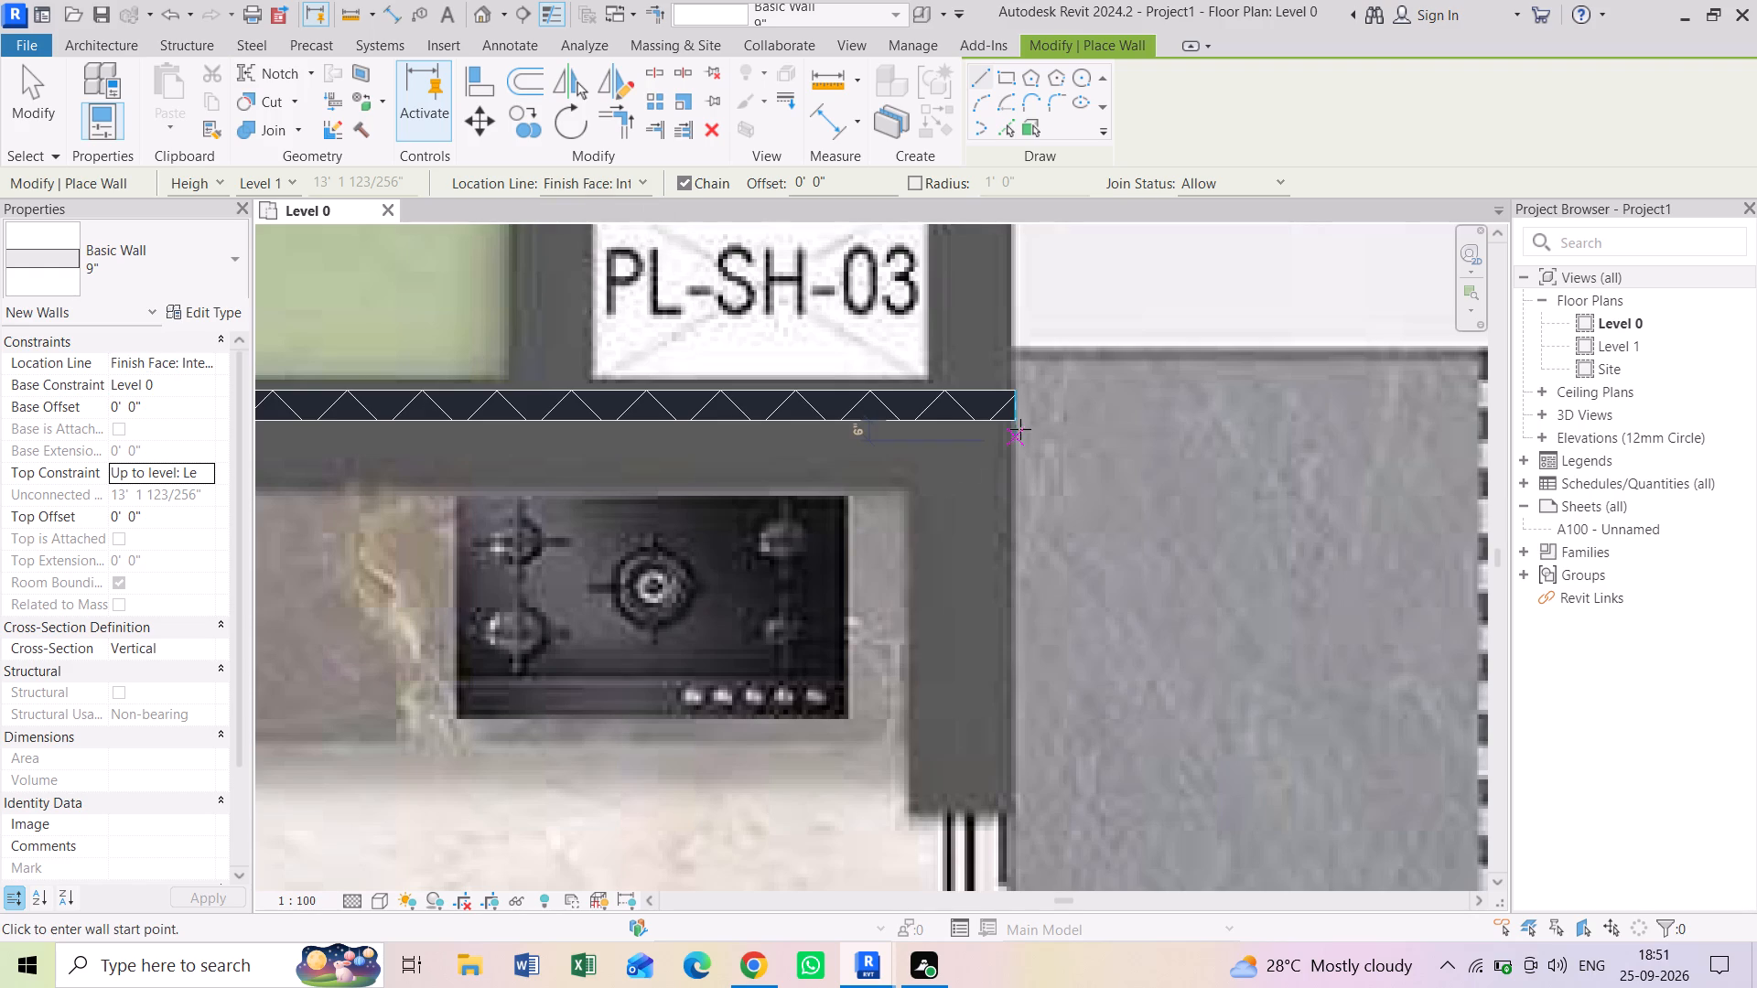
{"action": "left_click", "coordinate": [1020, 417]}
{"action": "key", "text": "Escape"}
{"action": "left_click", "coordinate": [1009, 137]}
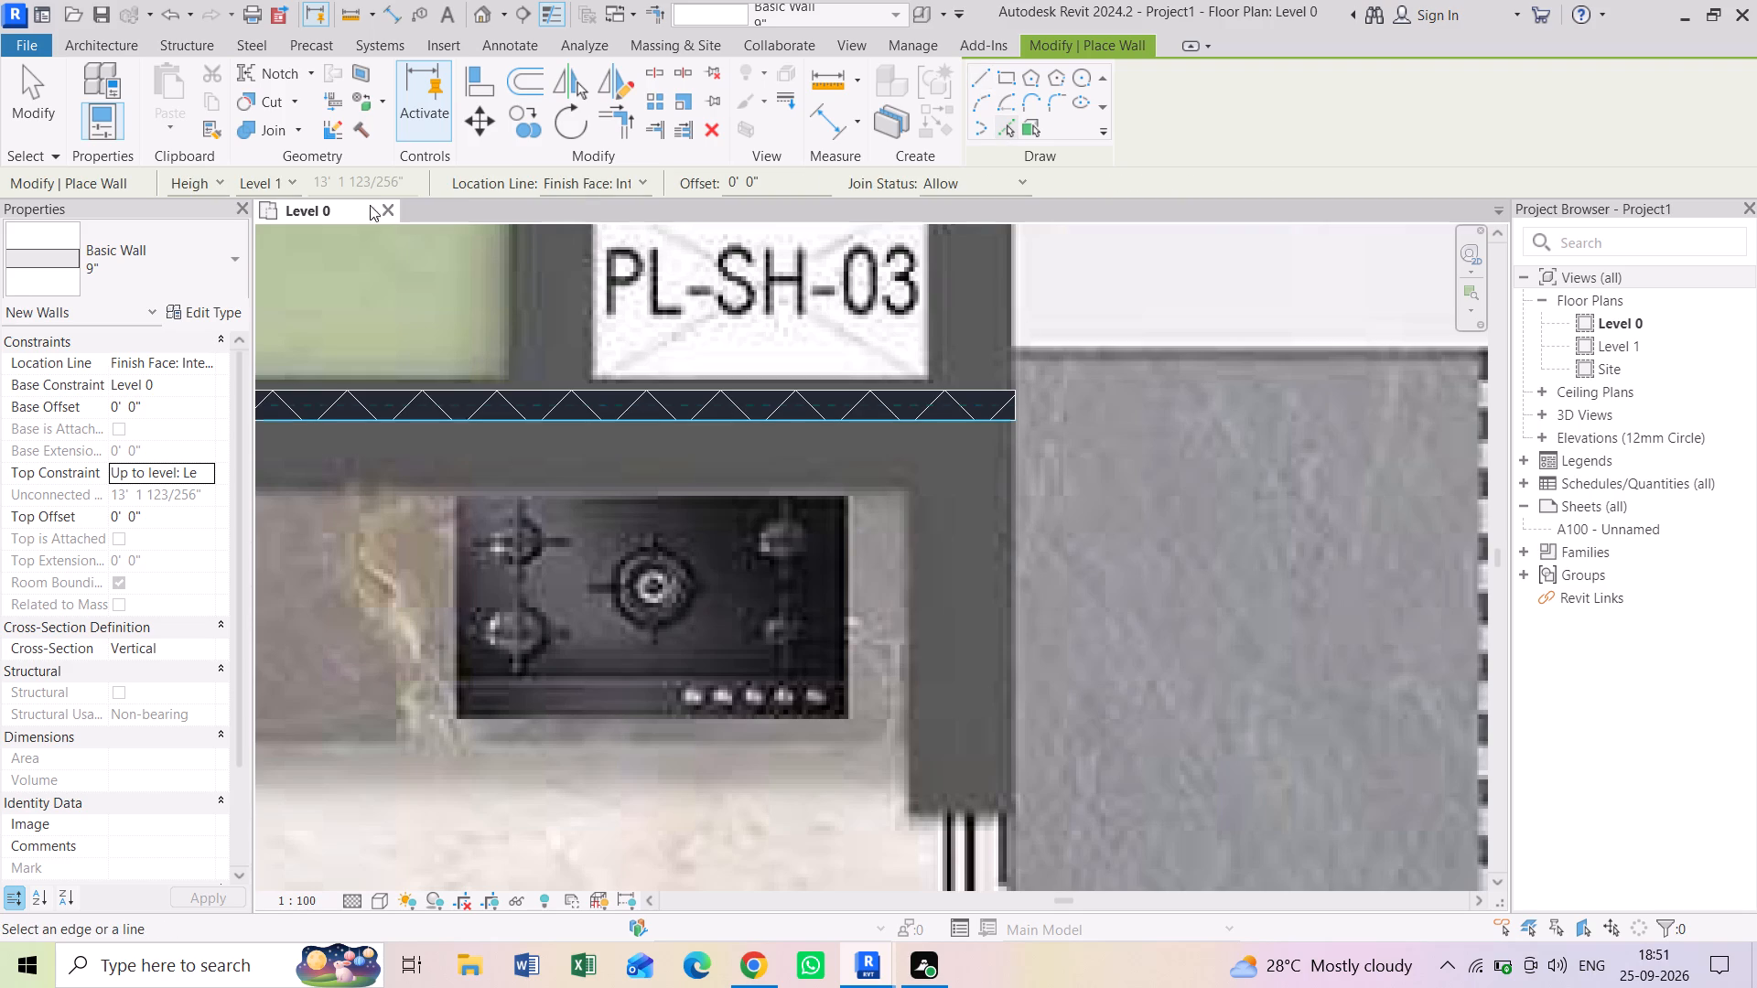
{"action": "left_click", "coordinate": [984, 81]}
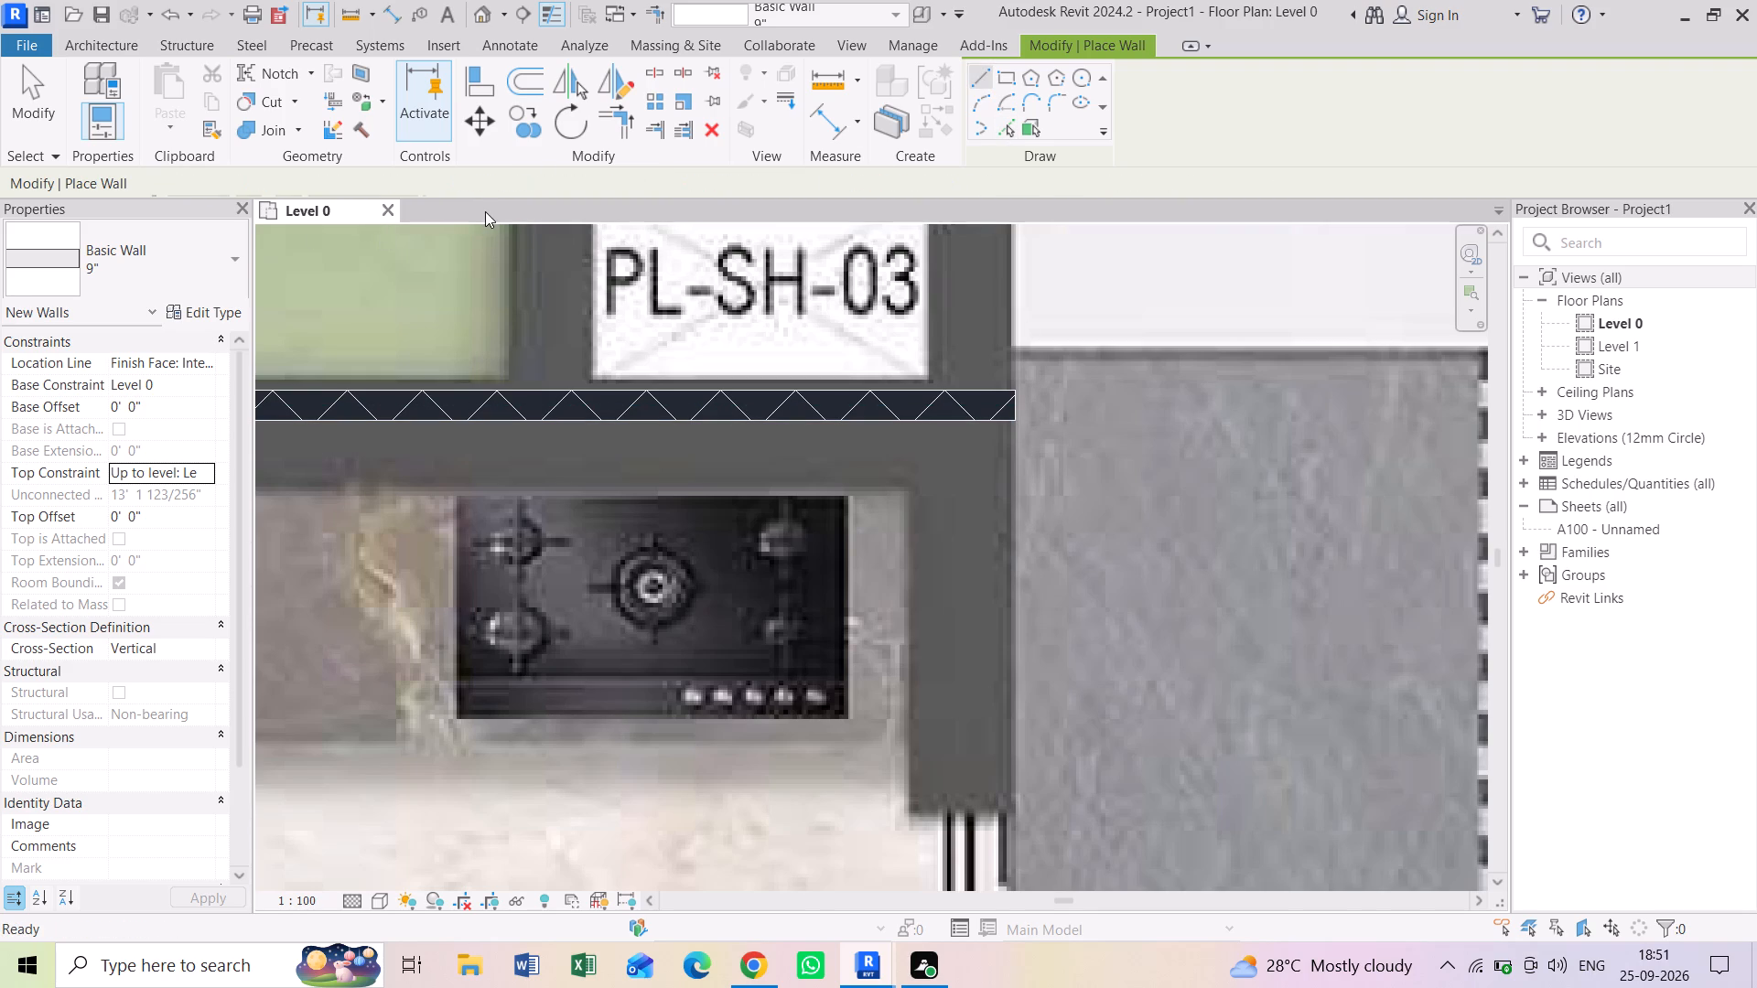
Draw the 9" east wall on location line Core Face: Exterior, from the north wall's east end to the wall stub south of the walk-in.
{"action": "left_click", "coordinate": [607, 180]}
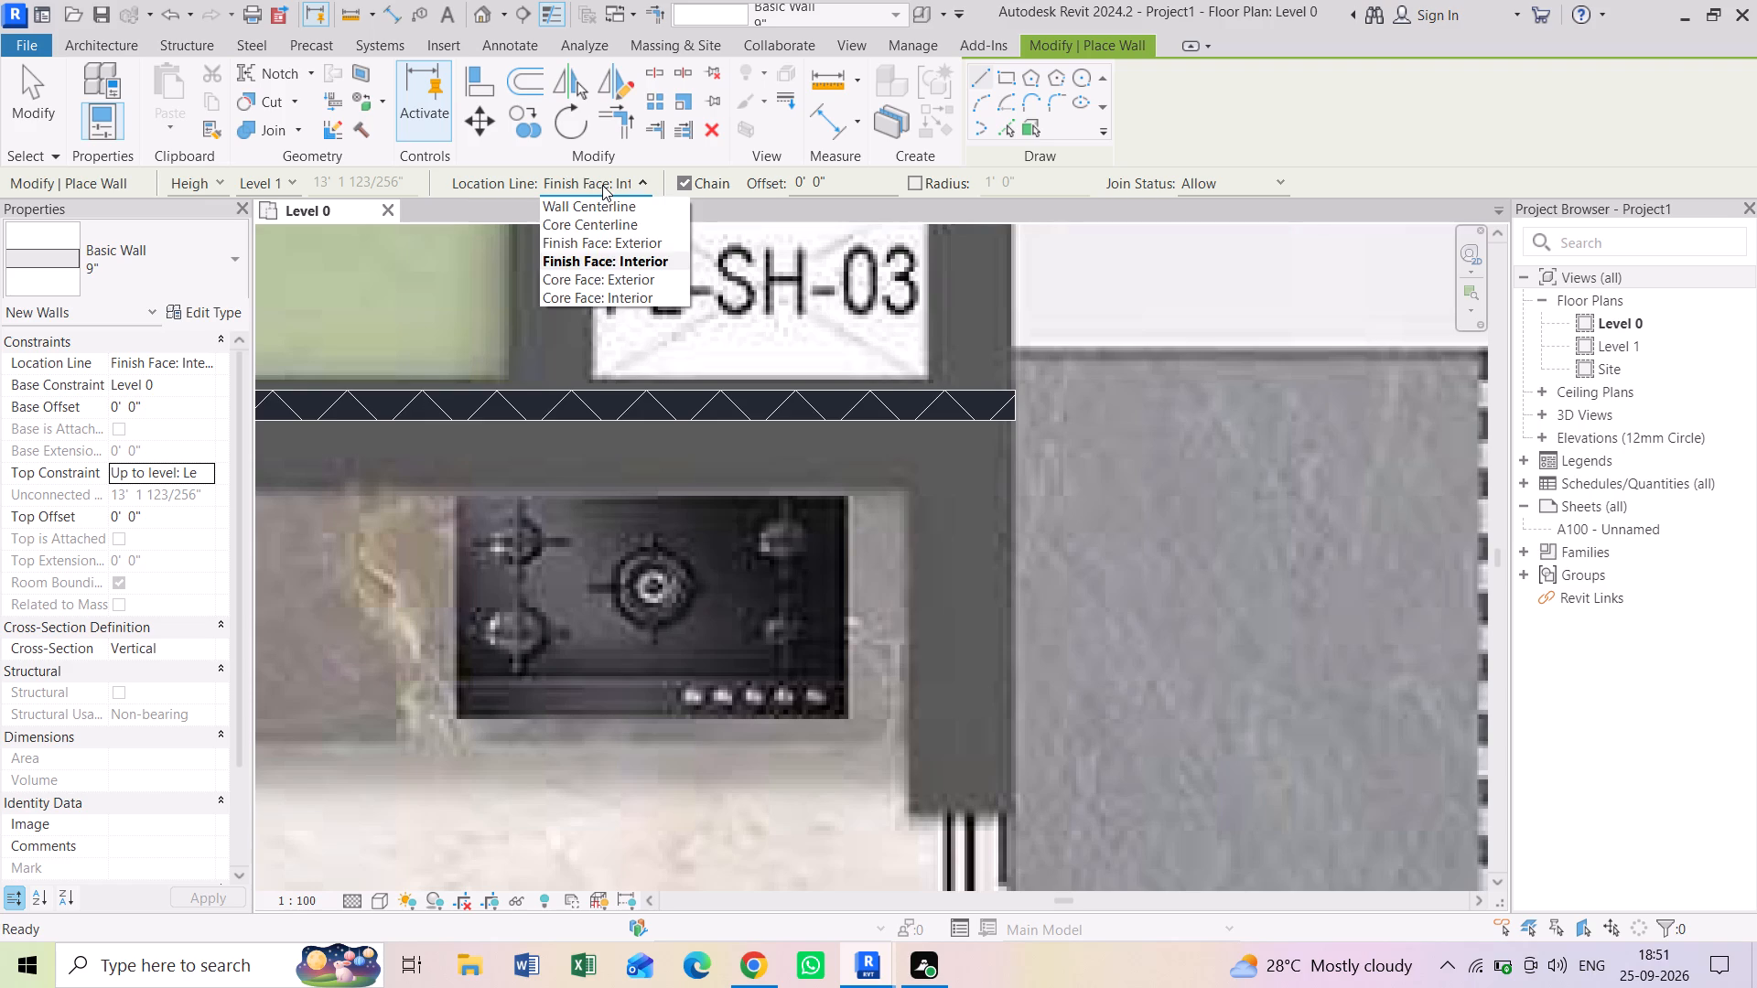
{"action": "left_click", "coordinate": [602, 185]}
{"action": "left_click", "coordinate": [605, 198]}
{"action": "left_click", "coordinate": [609, 178]}
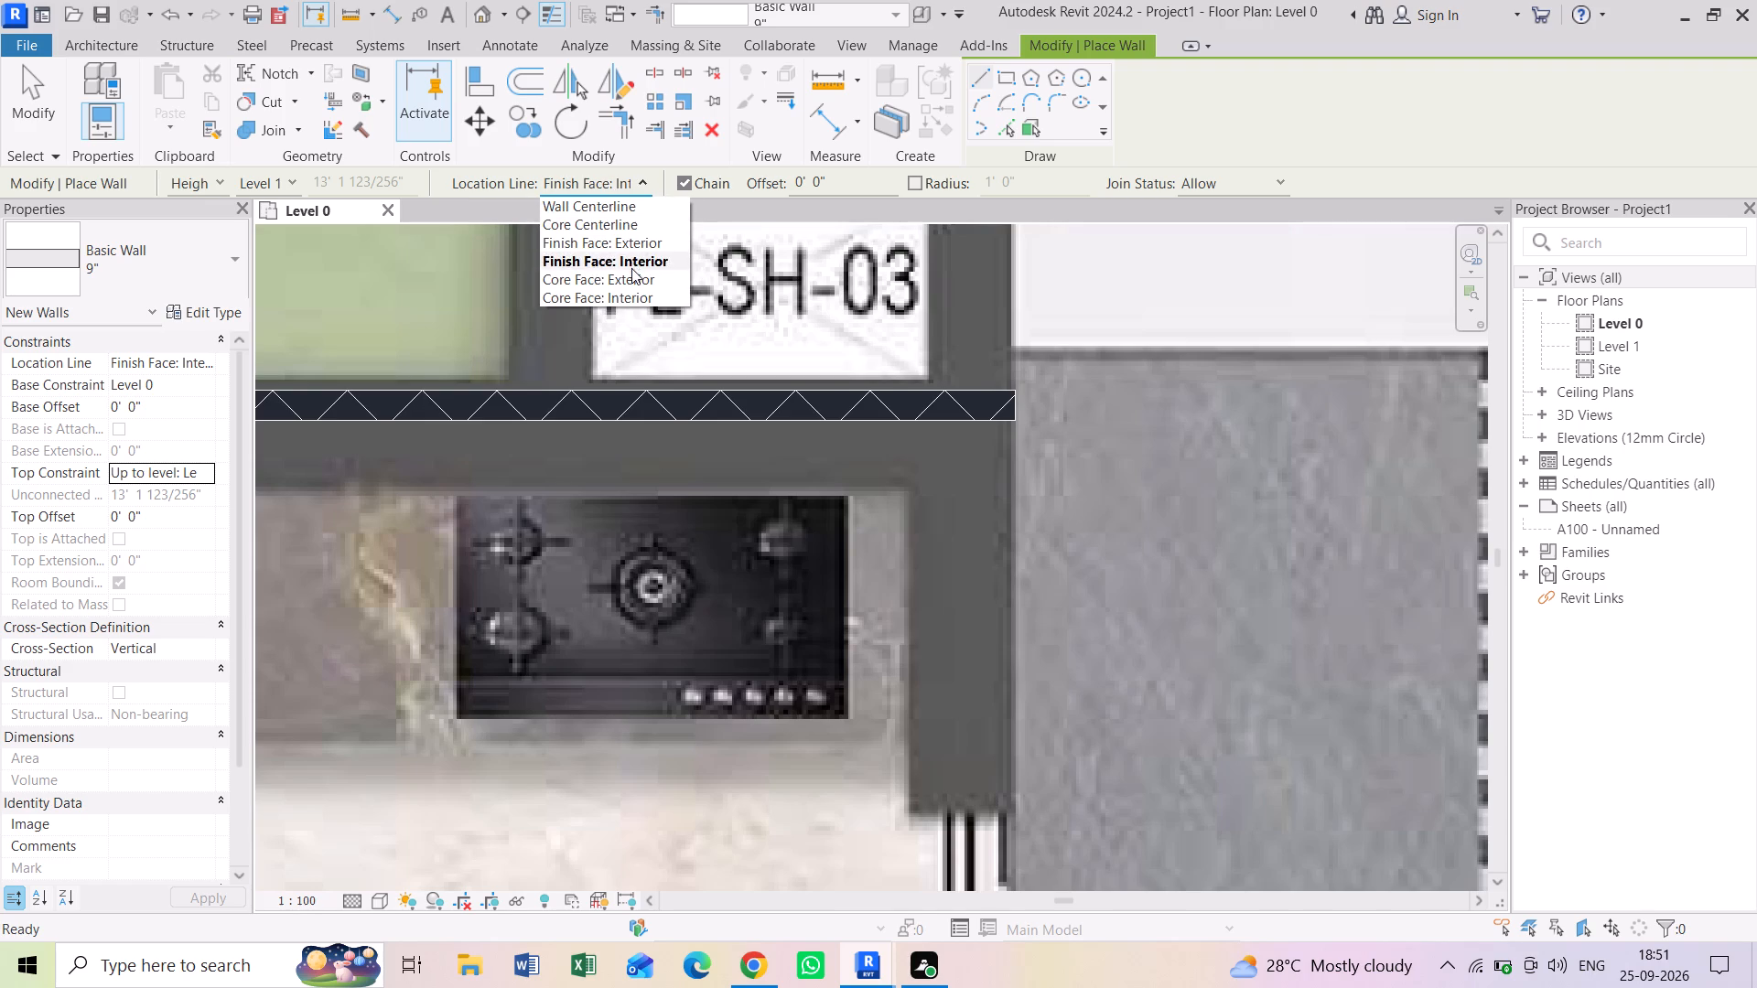
{"action": "left_click", "coordinate": [631, 271]}
{"action": "left_click", "coordinate": [1024, 415]}
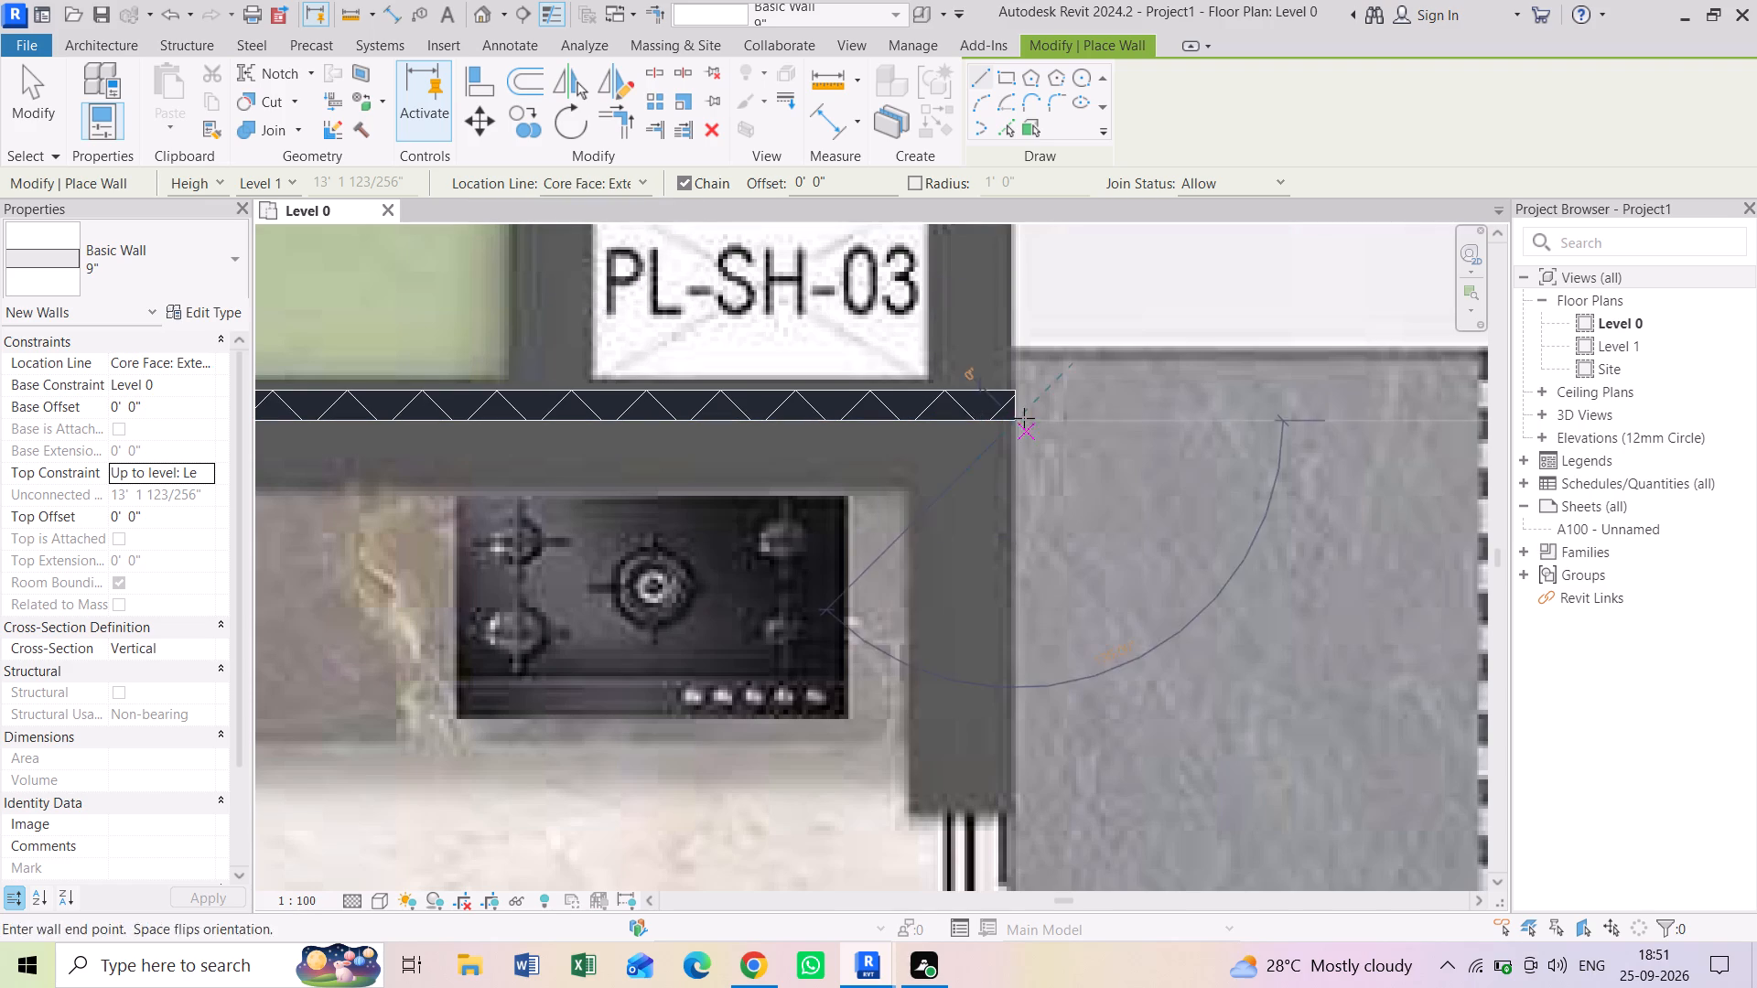
{"action": "middle_click_drag", "start_coordinate": [1023, 587], "coordinate": [1051, 480]}
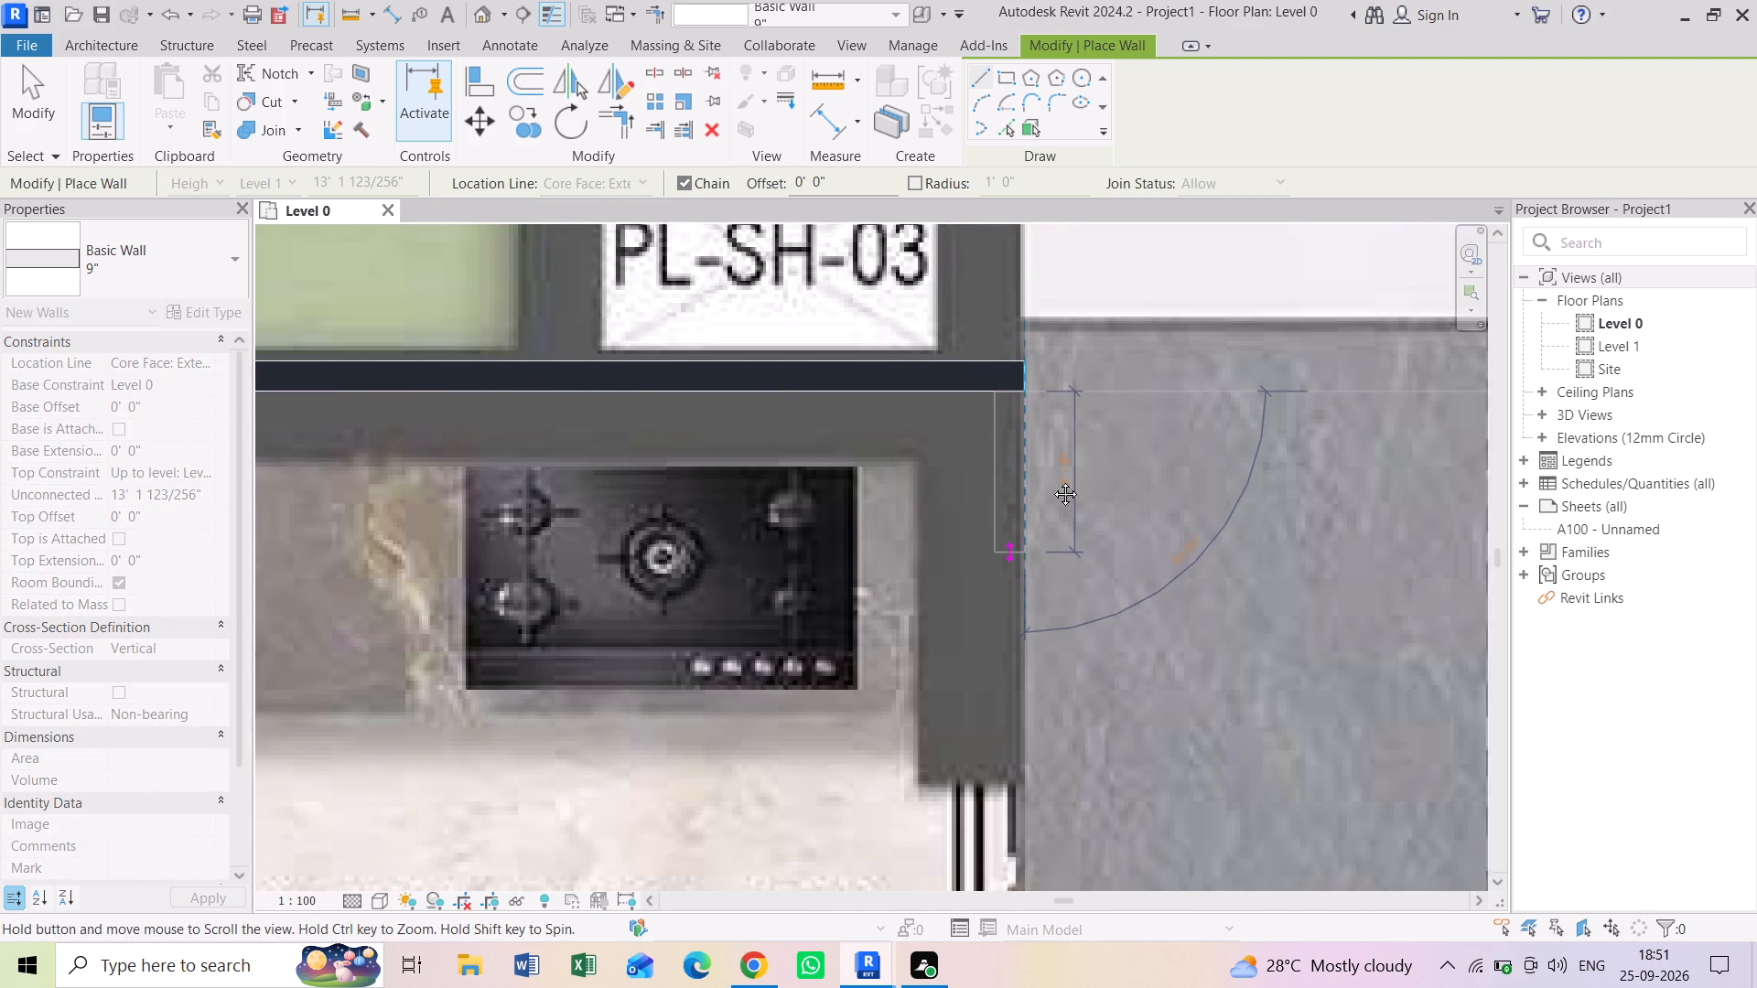
{"action": "middle_click_drag", "start_coordinate": [1051, 480], "coordinate": [1051, 474]}
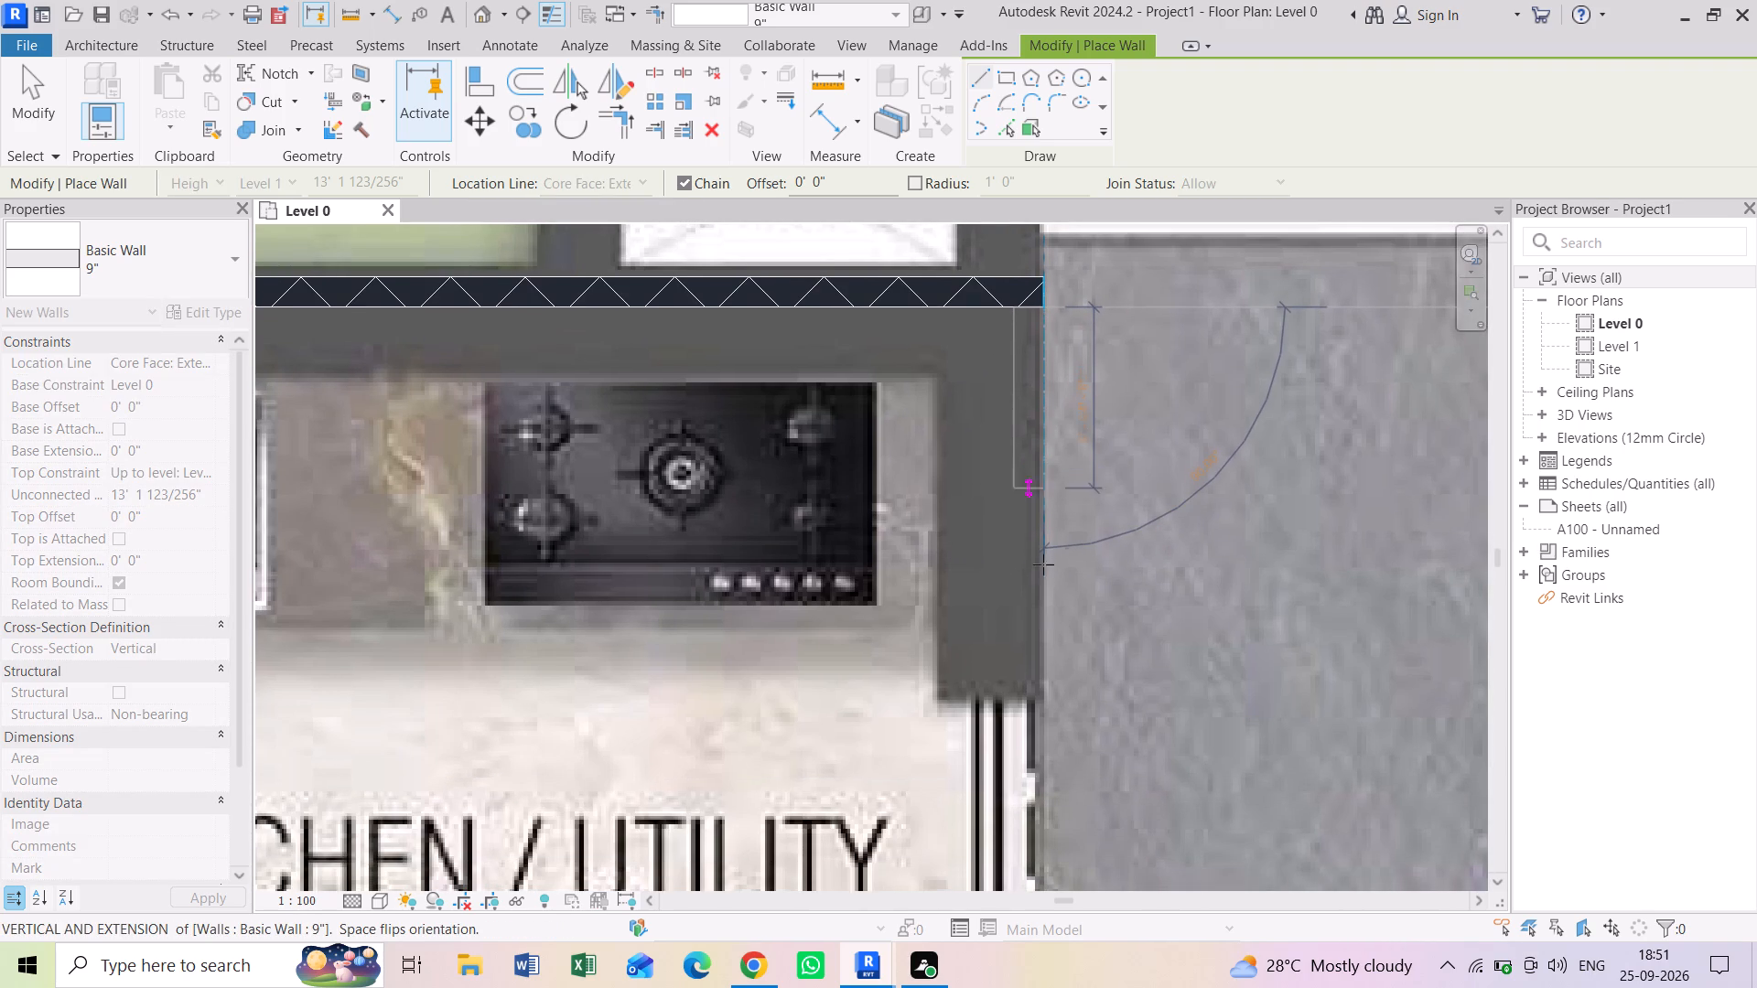
{"action": "middle_click_drag", "start_coordinate": [1048, 612], "coordinate": [1083, 423]}
{"action": "scroll", "coordinate": [1060, 584], "scroll_direction": "down", "scroll_amount": 5}
{"action": "middle_click_drag", "start_coordinate": [1050, 675], "coordinate": [1048, 542]}
{"action": "middle_click_drag", "start_coordinate": [1047, 666], "coordinate": [1058, 491]}
{"action": "middle_click_drag", "start_coordinate": [1055, 695], "coordinate": [1083, 438]}
{"action": "middle_click_drag", "start_coordinate": [1080, 639], "coordinate": [1068, 464]}
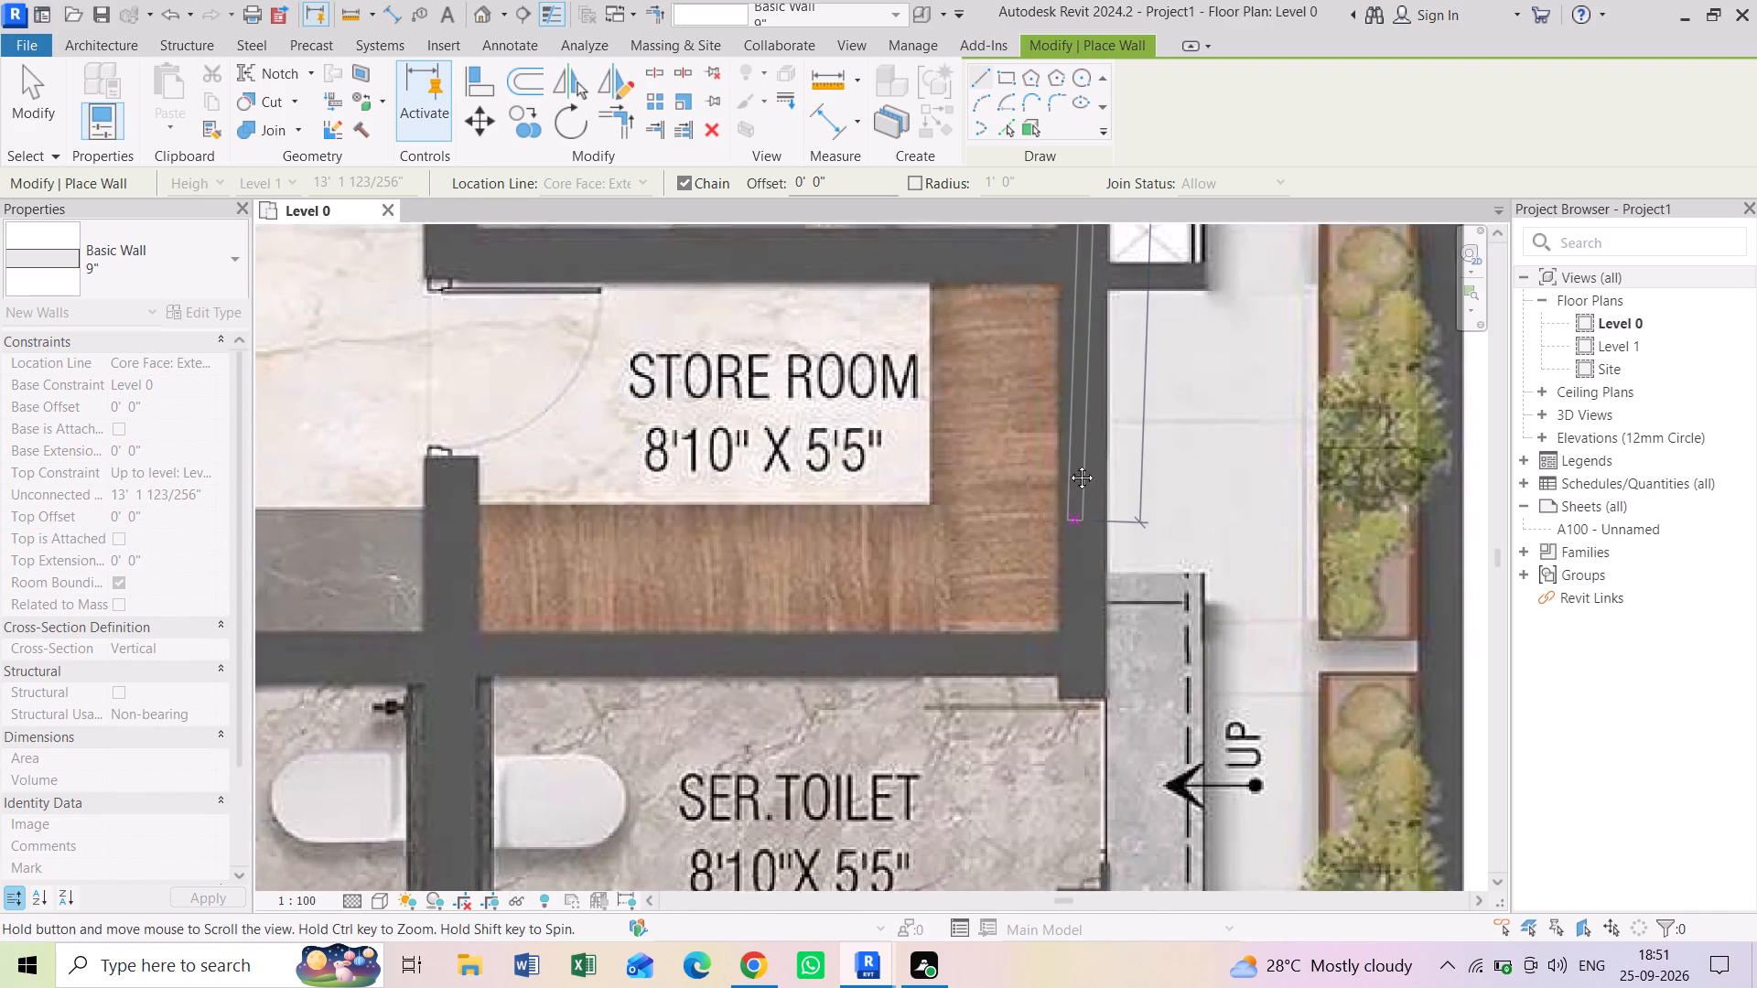
{"action": "middle_click_drag", "start_coordinate": [1068, 464], "coordinate": [1068, 465]}
{"action": "middle_click_drag", "start_coordinate": [1081, 682], "coordinate": [1078, 421]}
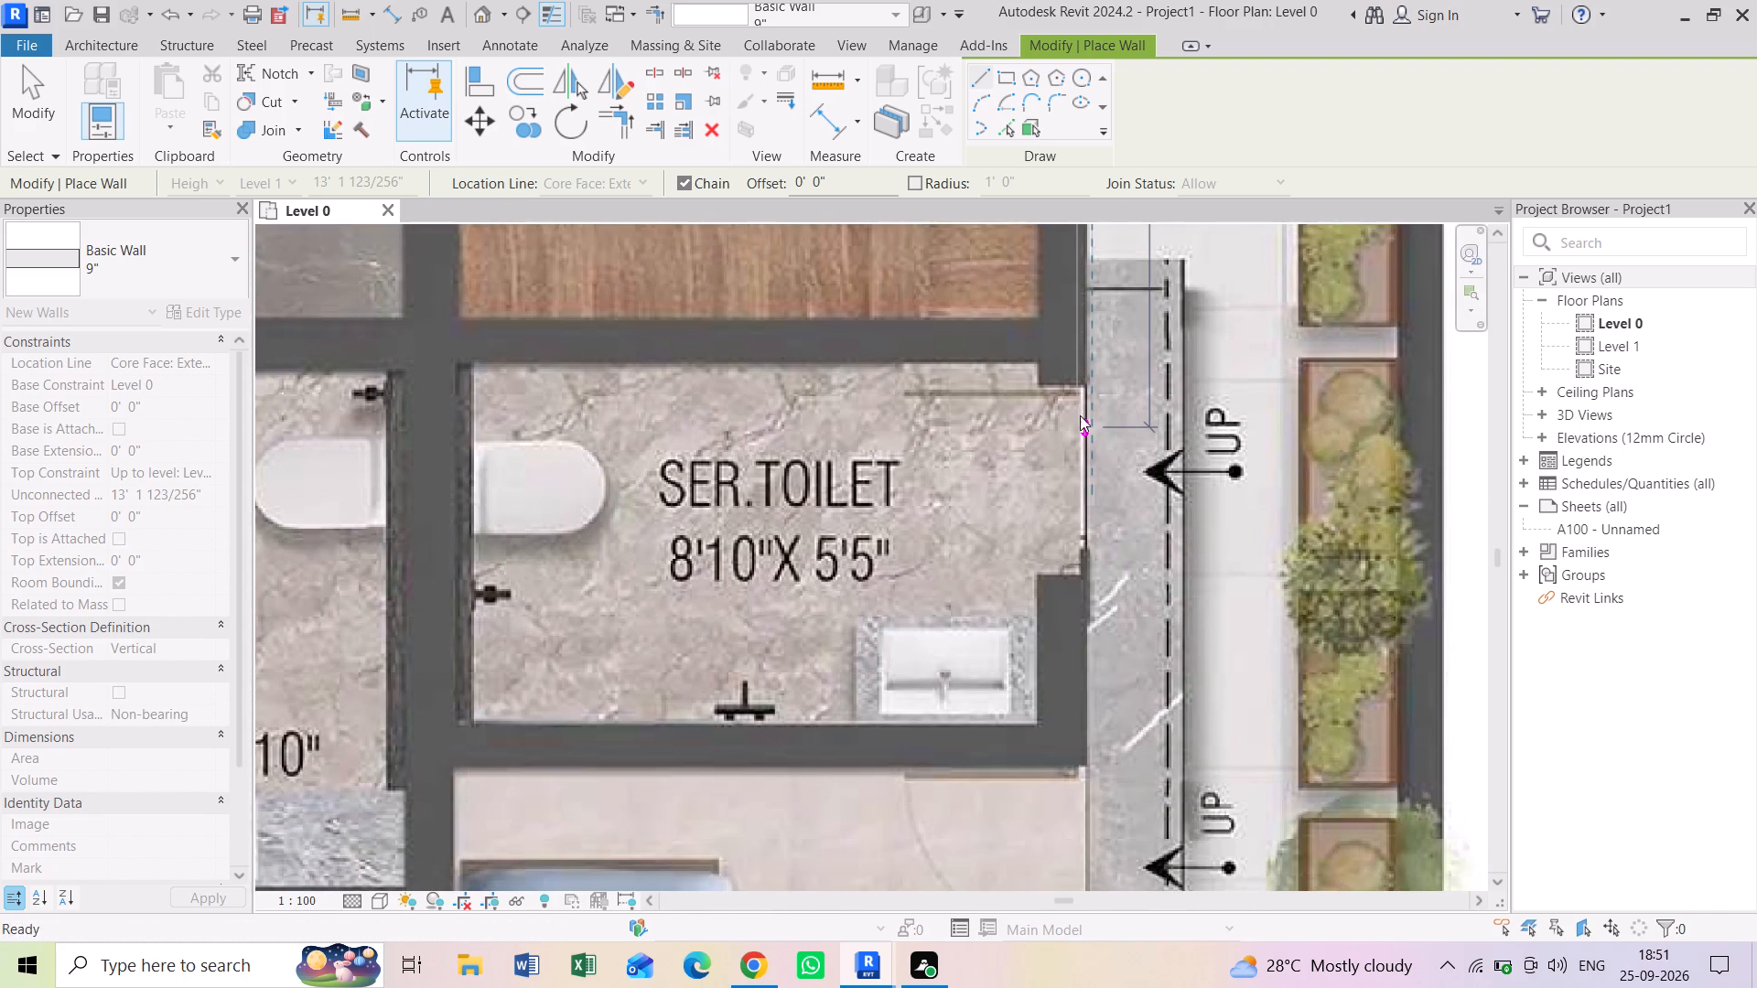
{"action": "middle_click_drag", "start_coordinate": [1083, 677], "coordinate": [1082, 494]}
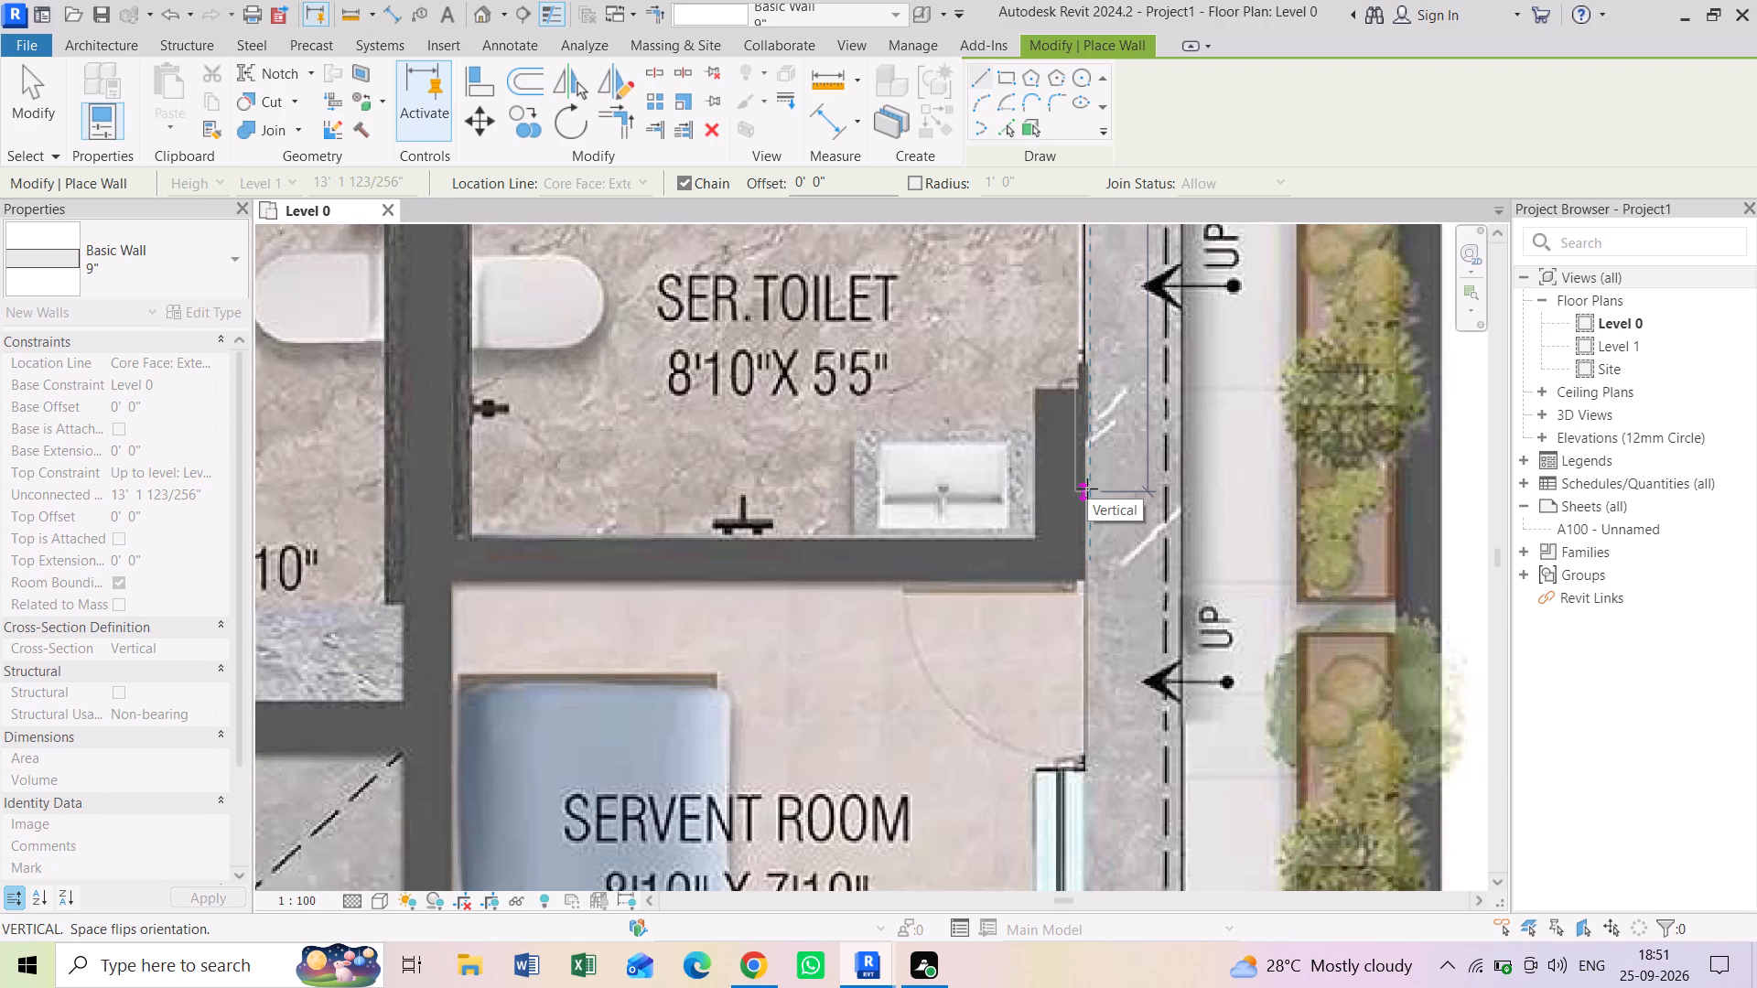
{"action": "scroll", "coordinate": [1087, 518], "scroll_direction": "down", "scroll_amount": 3}
{"action": "middle_click_drag", "start_coordinate": [1086, 534], "coordinate": [1085, 534]}
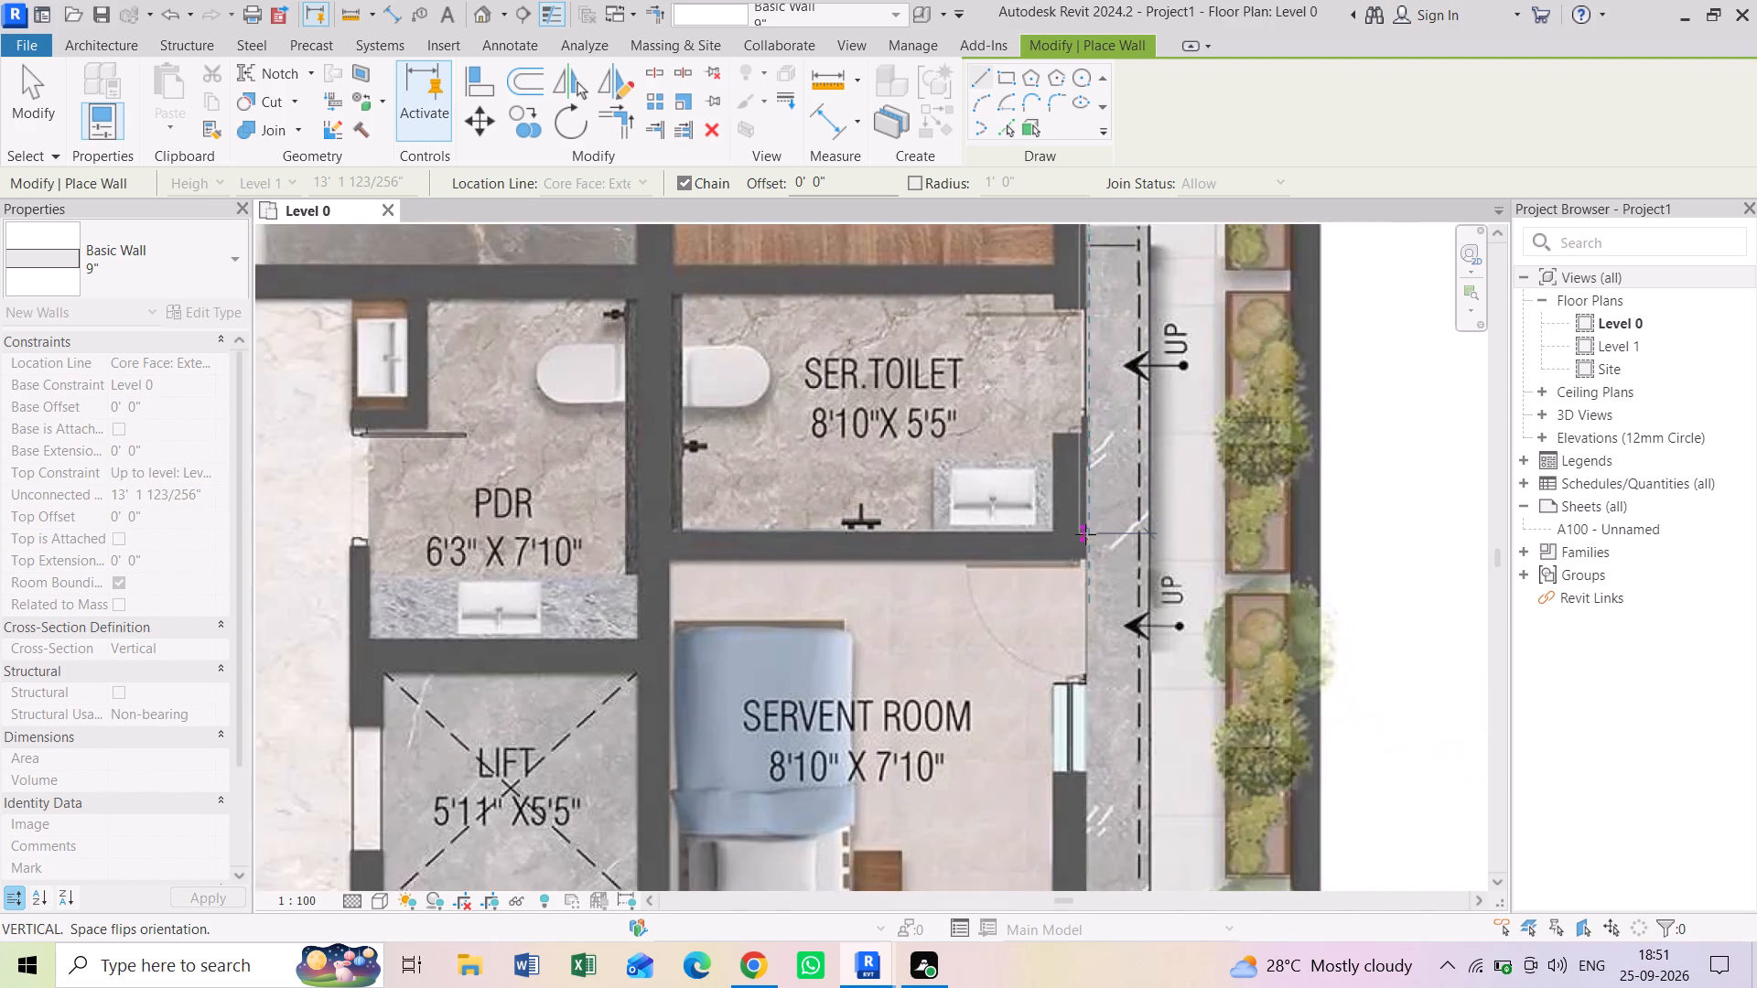
{"action": "middle_click_drag", "start_coordinate": [1085, 534], "coordinate": [1075, 380]}
{"action": "middle_click_drag", "start_coordinate": [1073, 626], "coordinate": [1077, 366]}
{"action": "middle_click_drag", "start_coordinate": [1073, 537], "coordinate": [1079, 349]}
{"action": "middle_click_drag", "start_coordinate": [1047, 542], "coordinate": [1059, 486]}
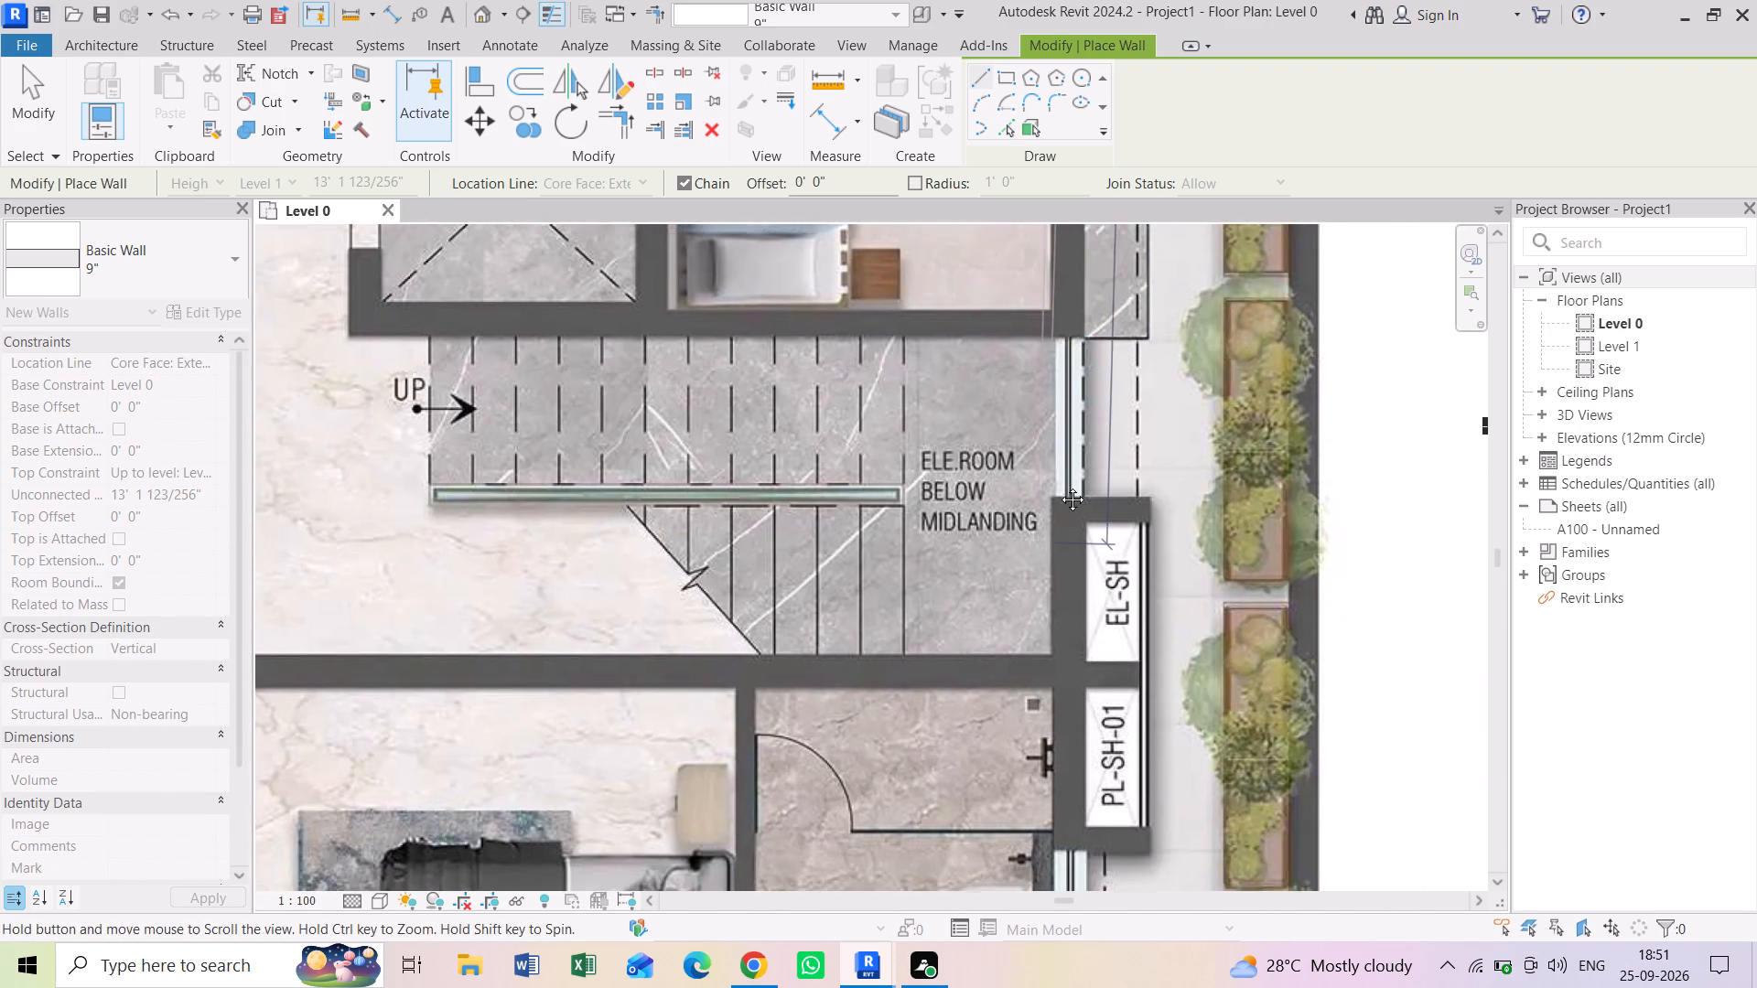
{"action": "middle_click_drag", "start_coordinate": [1059, 486], "coordinate": [1071, 361]}
{"action": "middle_click_drag", "start_coordinate": [1100, 530], "coordinate": [1122, 392]}
{"action": "middle_click_drag", "start_coordinate": [1126, 566], "coordinate": [1126, 385]}
{"action": "middle_click_drag", "start_coordinate": [1123, 552], "coordinate": [1119, 394]}
{"action": "middle_click_drag", "start_coordinate": [1119, 611], "coordinate": [1116, 457]}
{"action": "middle_click_drag", "start_coordinate": [1114, 659], "coordinate": [1118, 500]}
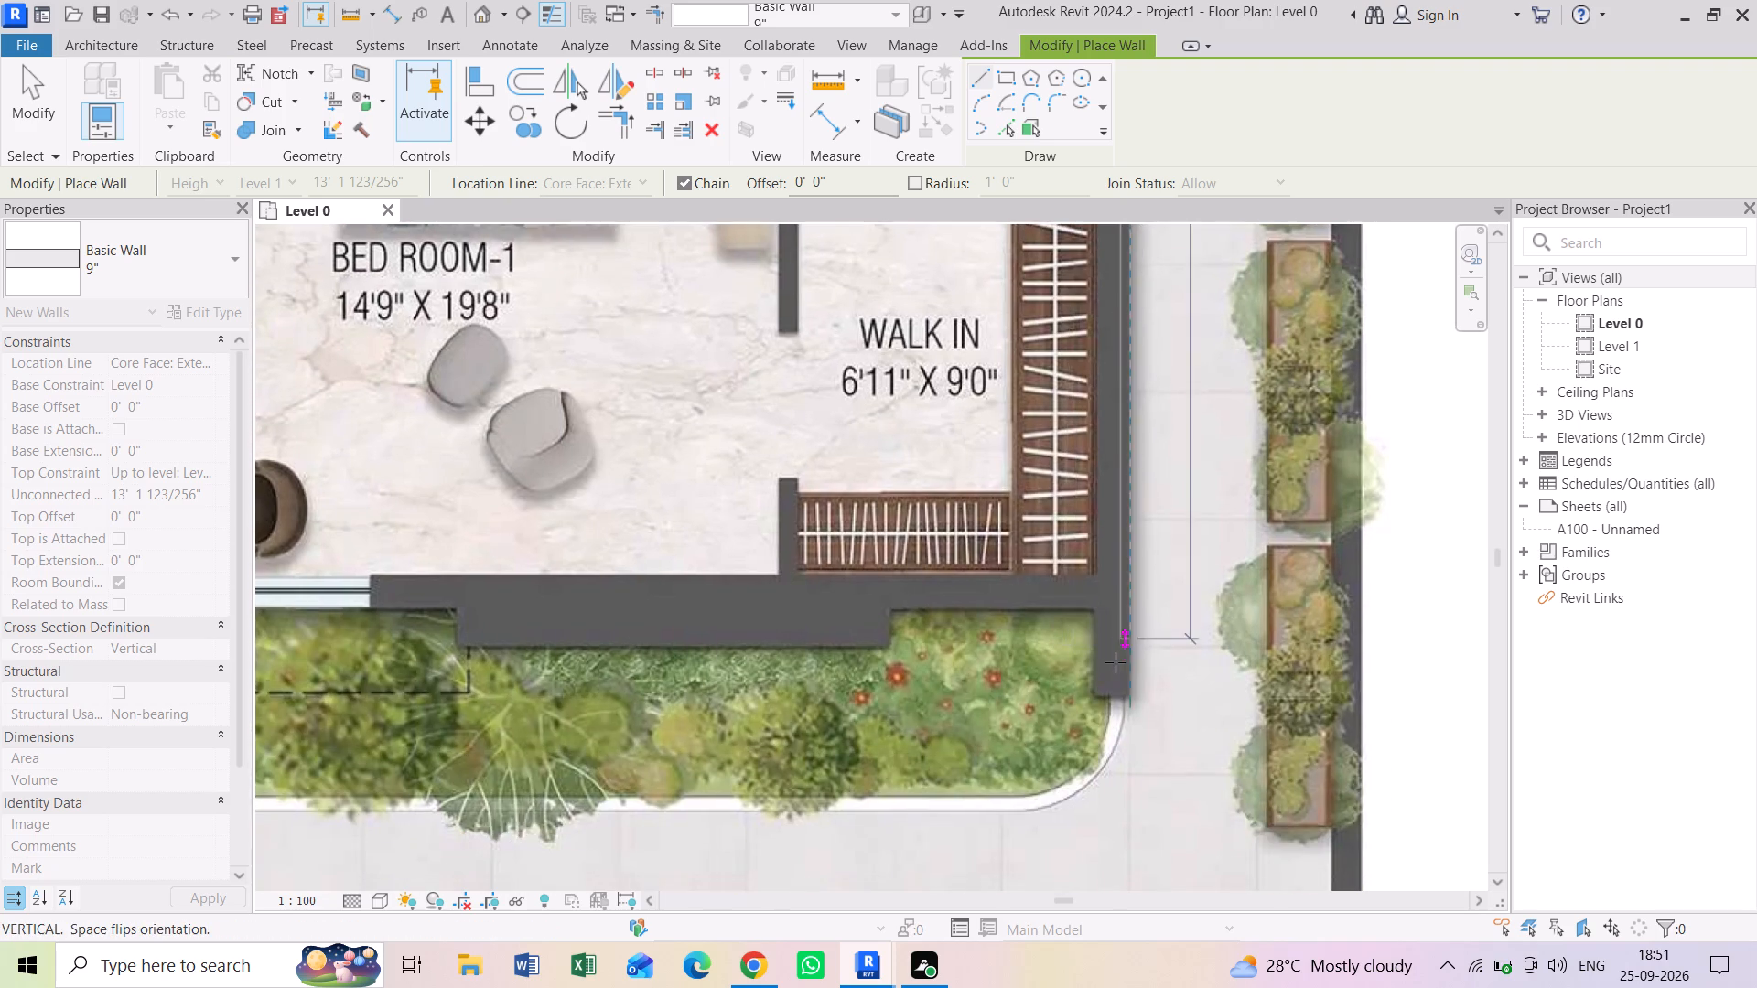
{"action": "scroll", "coordinate": [1116, 664], "scroll_direction": "up", "scroll_amount": 13}
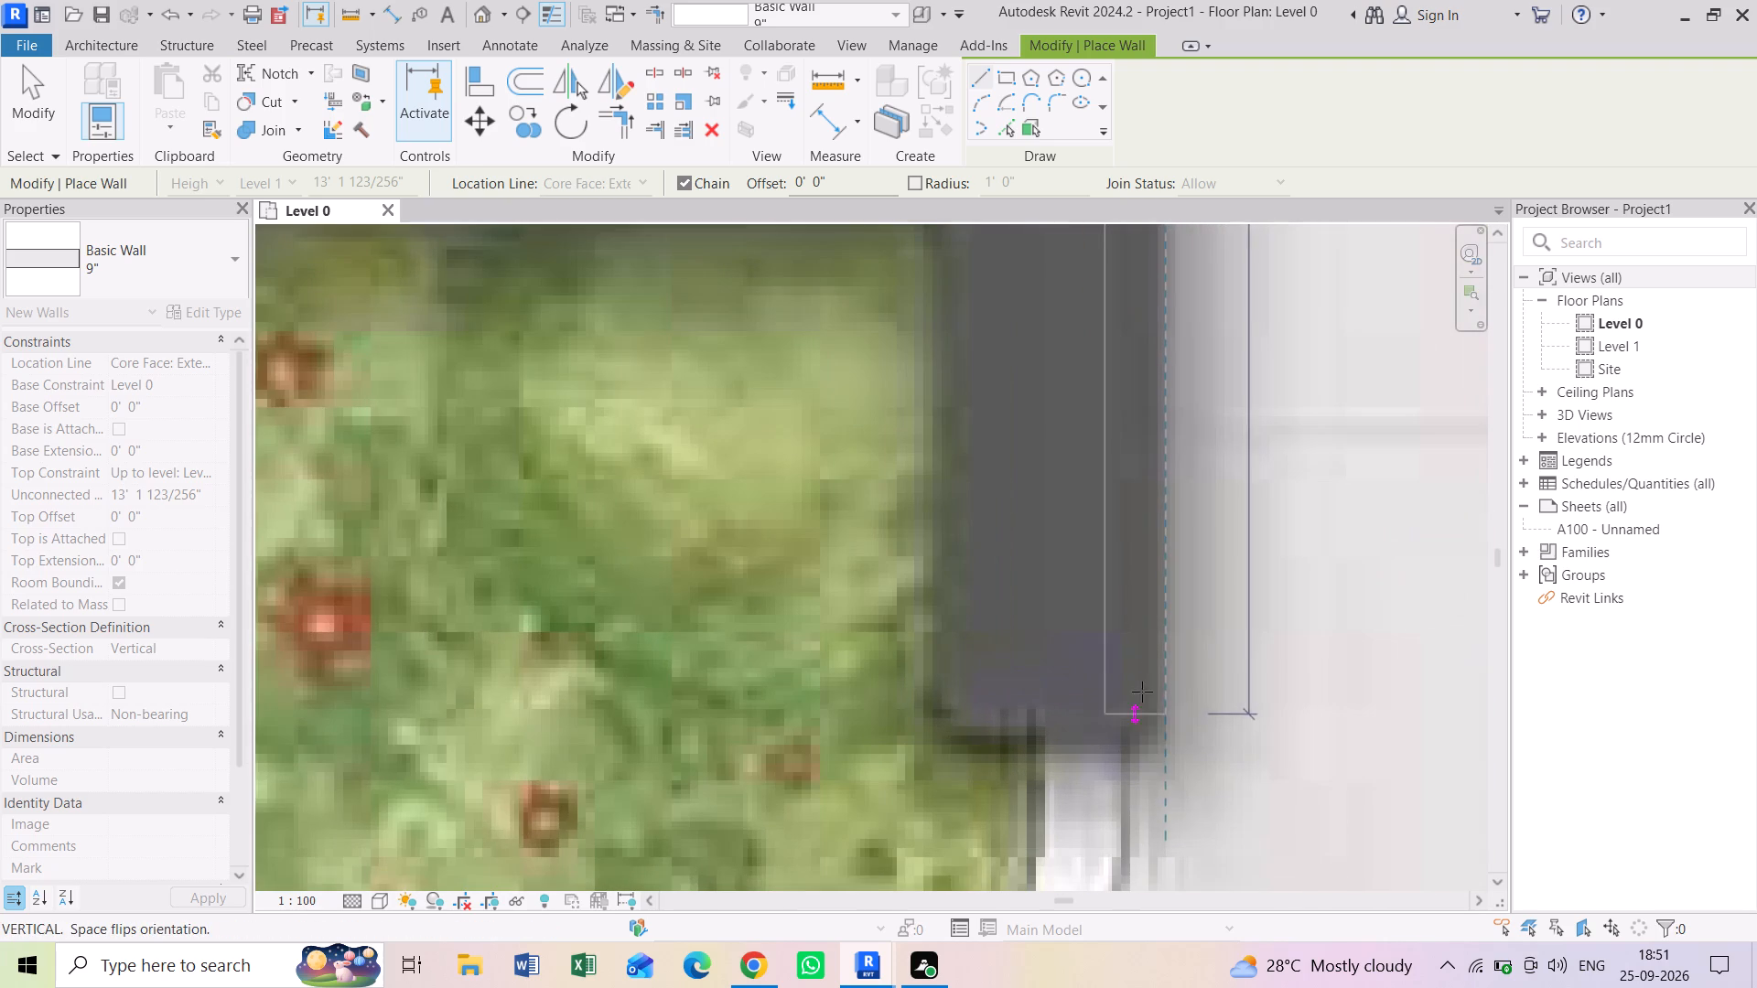
{"action": "left_click", "coordinate": [1152, 728]}
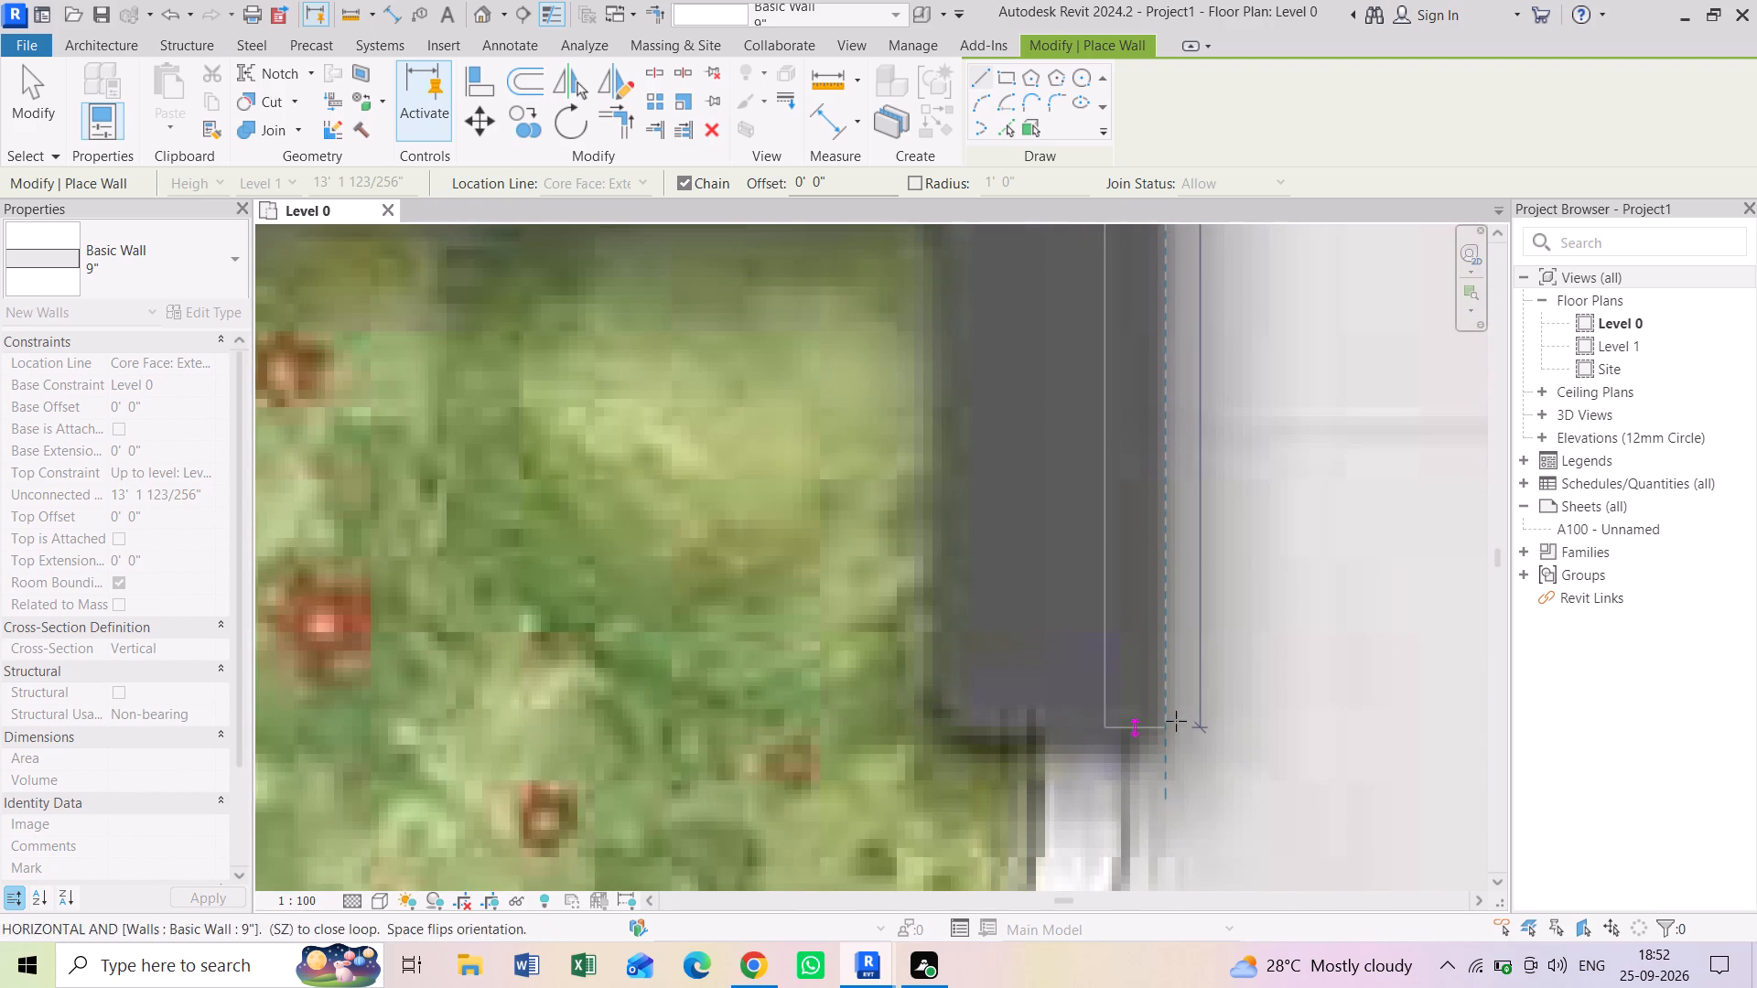
{"action": "scroll", "coordinate": [1185, 659], "scroll_direction": "down", "scroll_amount": 9}
{"action": "middle_click_drag", "start_coordinate": [1094, 623], "coordinate": [1123, 725]}
{"action": "key", "text": "Escape"}
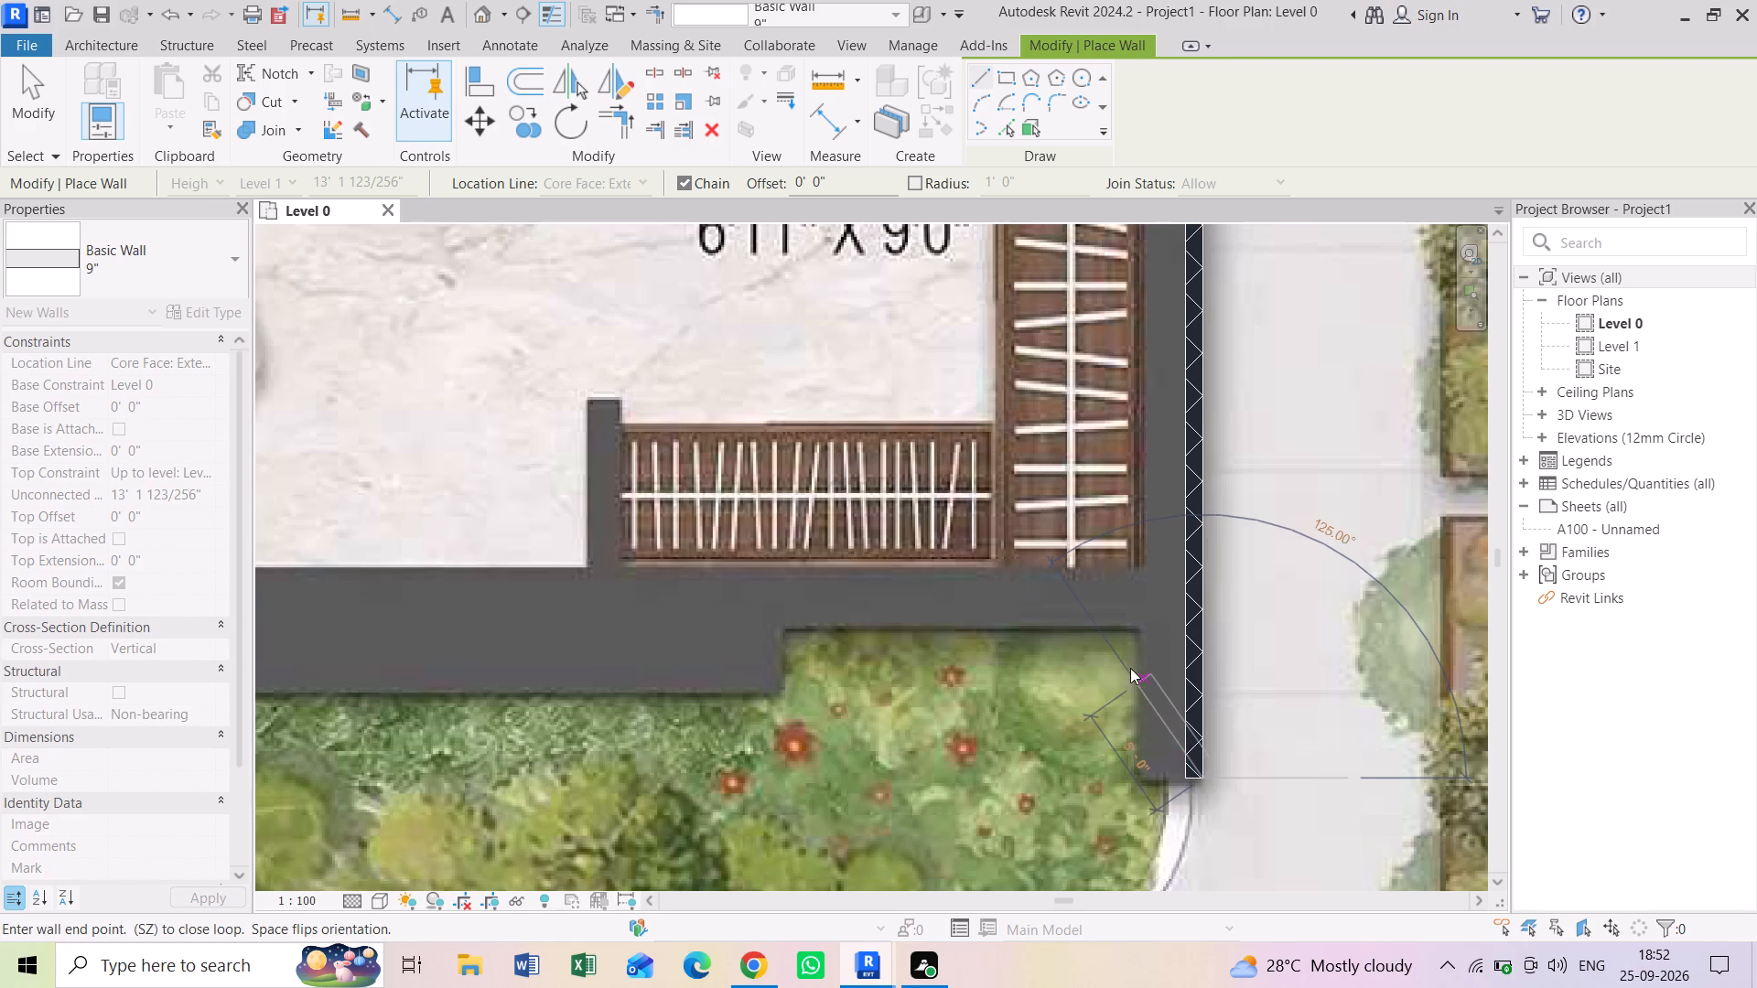
Draw a 9" south wall about 17' 10 1/2" long from the east wall, below the walk-in wardrobe, to the thicker wall section.
{"action": "left_click", "coordinate": [1180, 605]}
{"action": "middle_click_drag", "start_coordinate": [733, 623], "coordinate": [987, 605]}
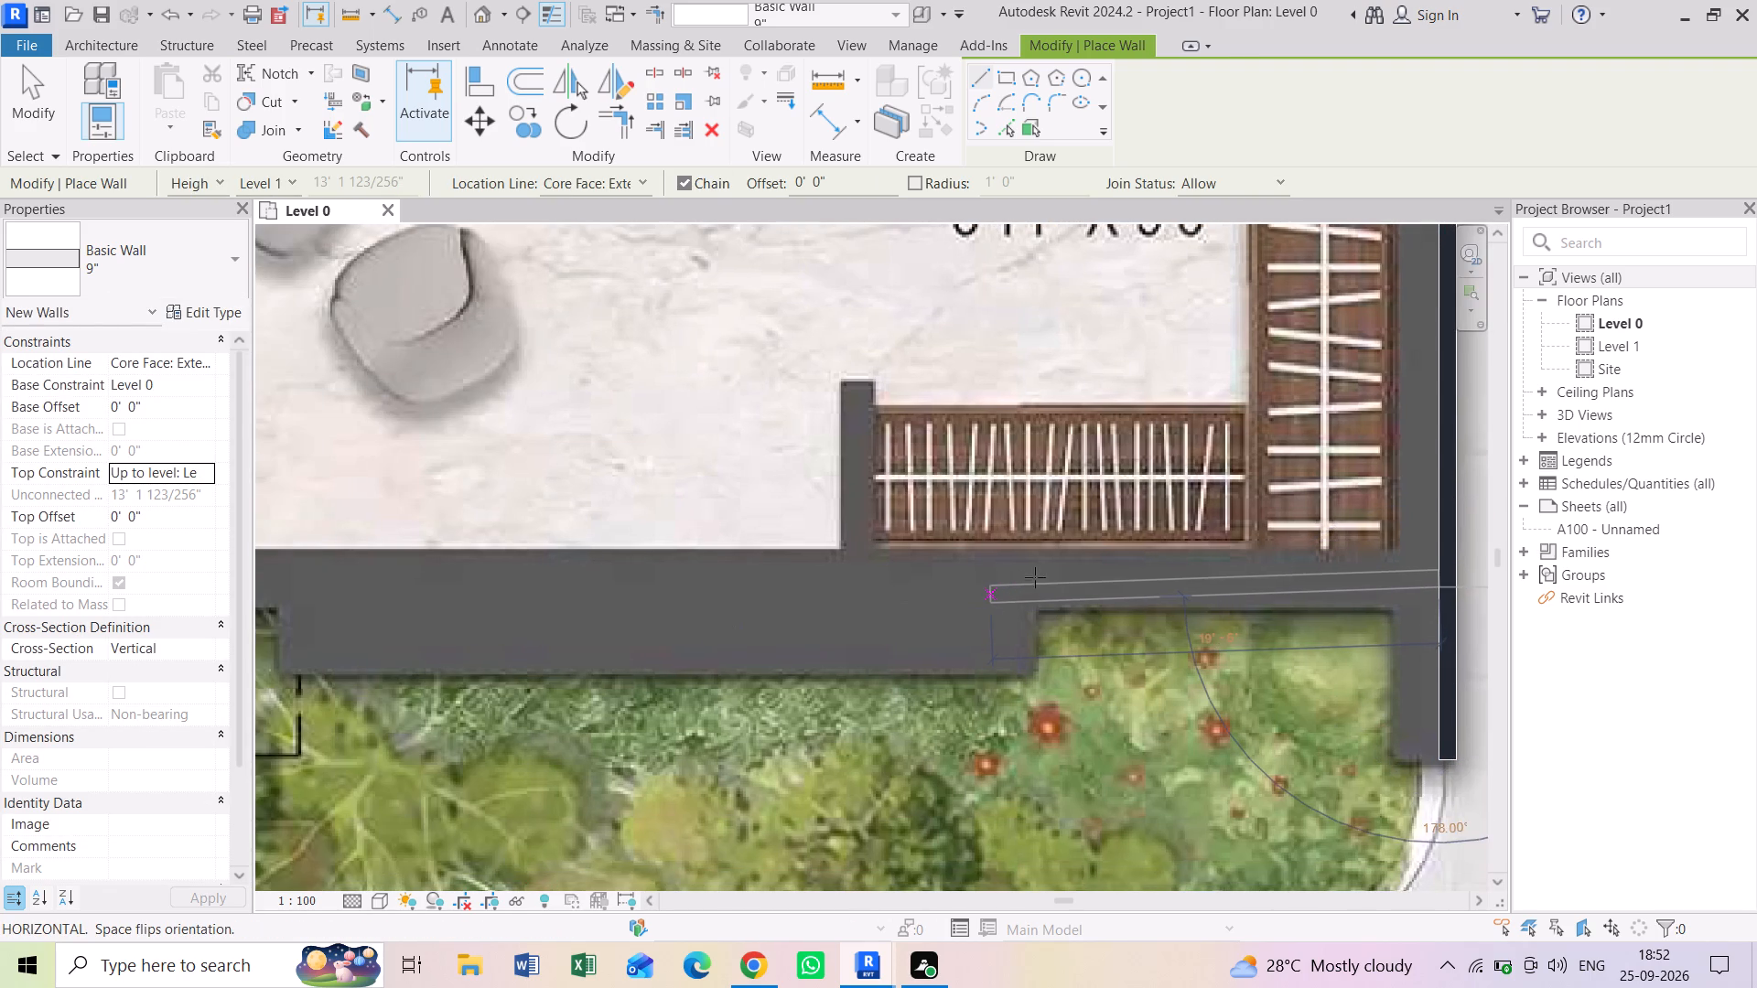
{"action": "left_click", "coordinate": [1037, 577]}
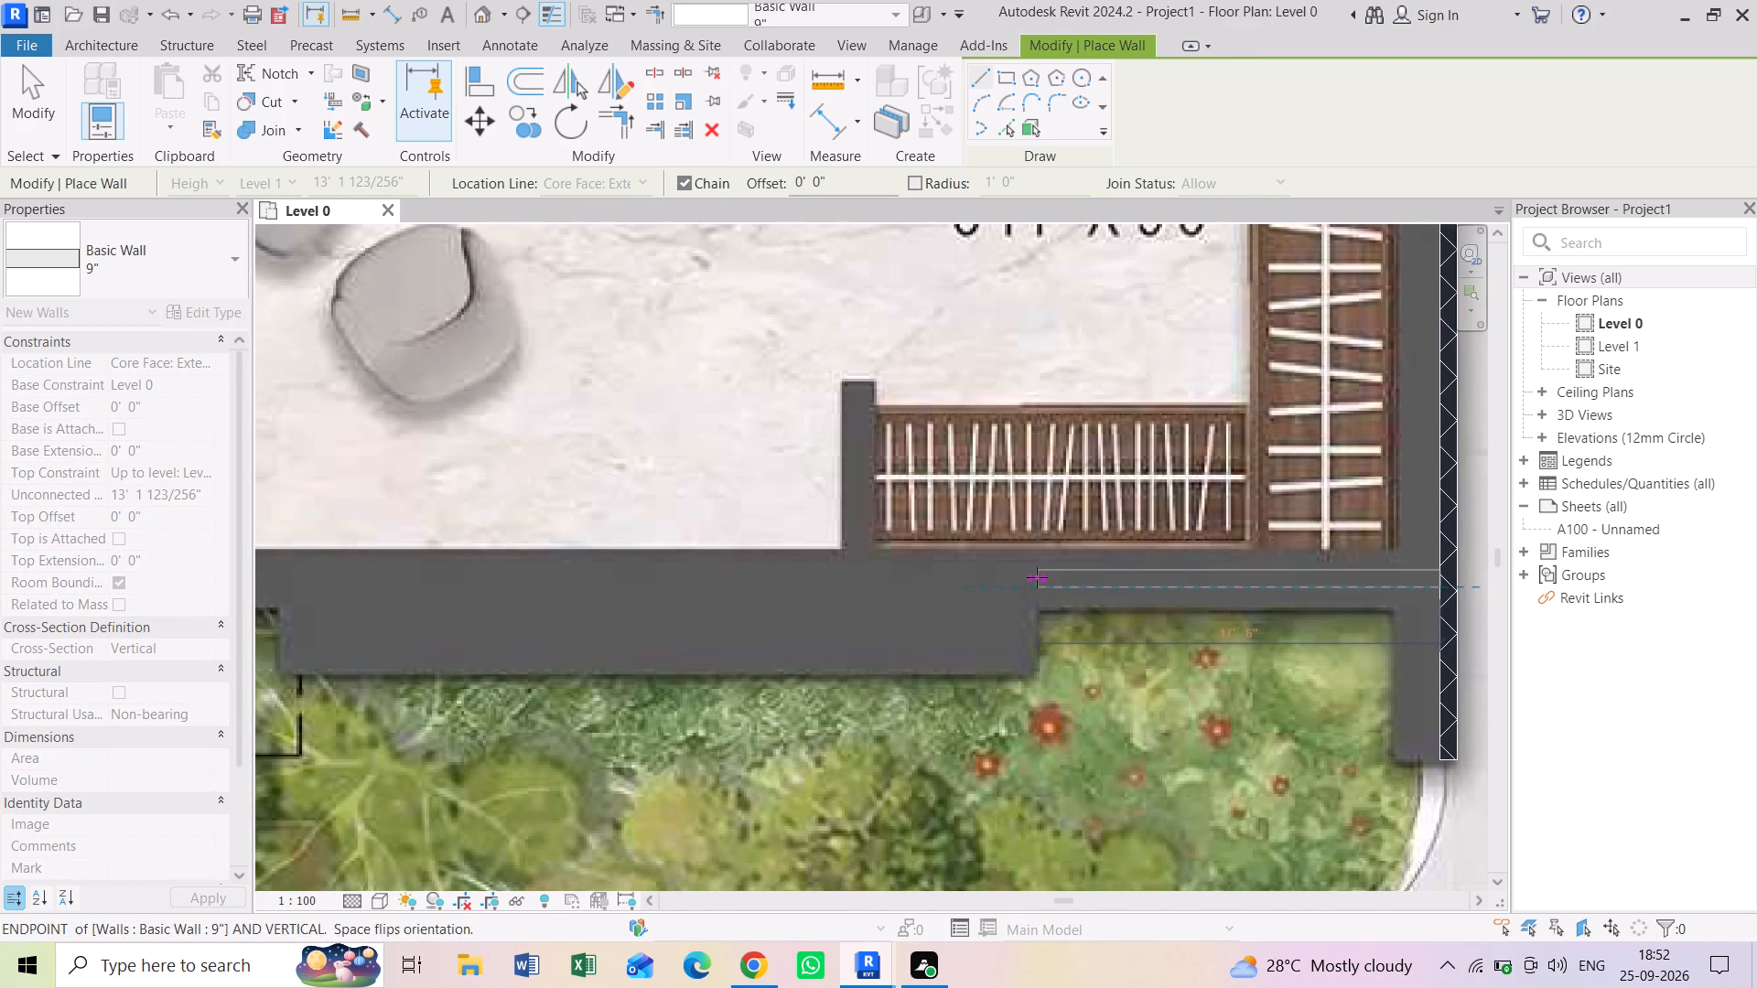
{"action": "key", "text": "Escape"}
Extend the south wall's west end to the outer southwest corner of Bed Room-1, making it about 77' 6" long.
{"action": "scroll", "coordinate": [916, 668], "scroll_direction": "down", "scroll_amount": 1}
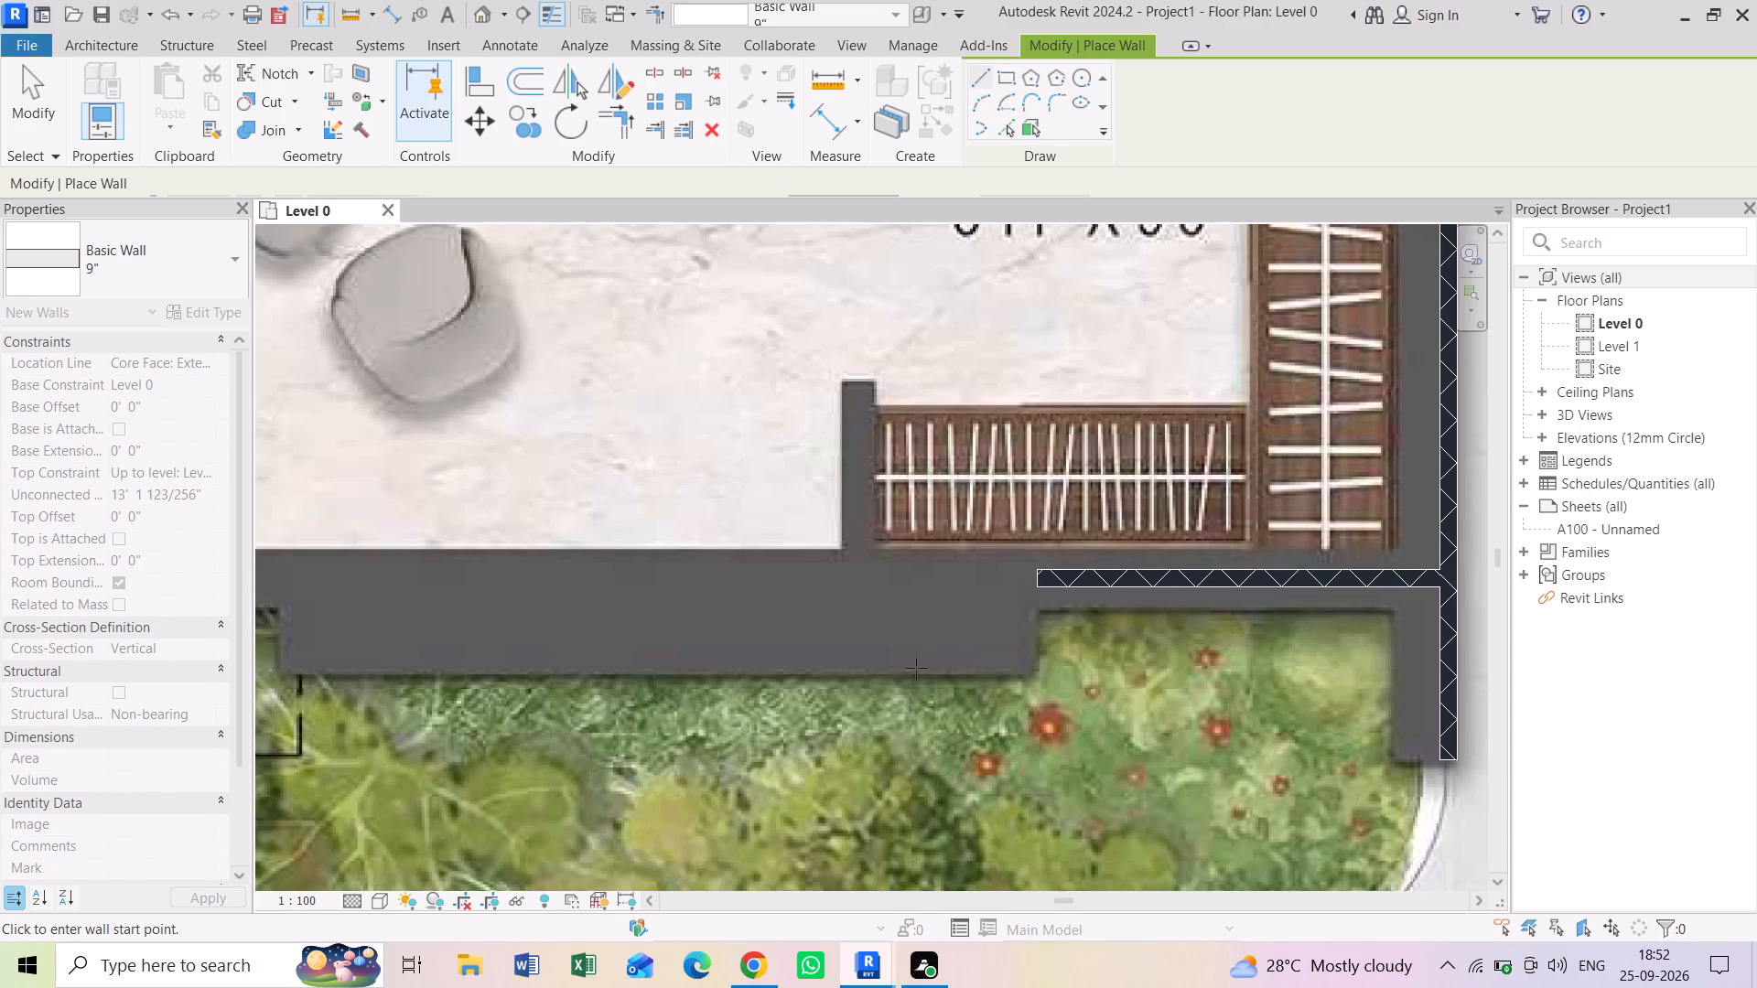
{"action": "scroll", "coordinate": [916, 668], "scroll_direction": "down", "scroll_amount": 1}
{"action": "middle_click_drag", "start_coordinate": [781, 648], "coordinate": [969, 654]}
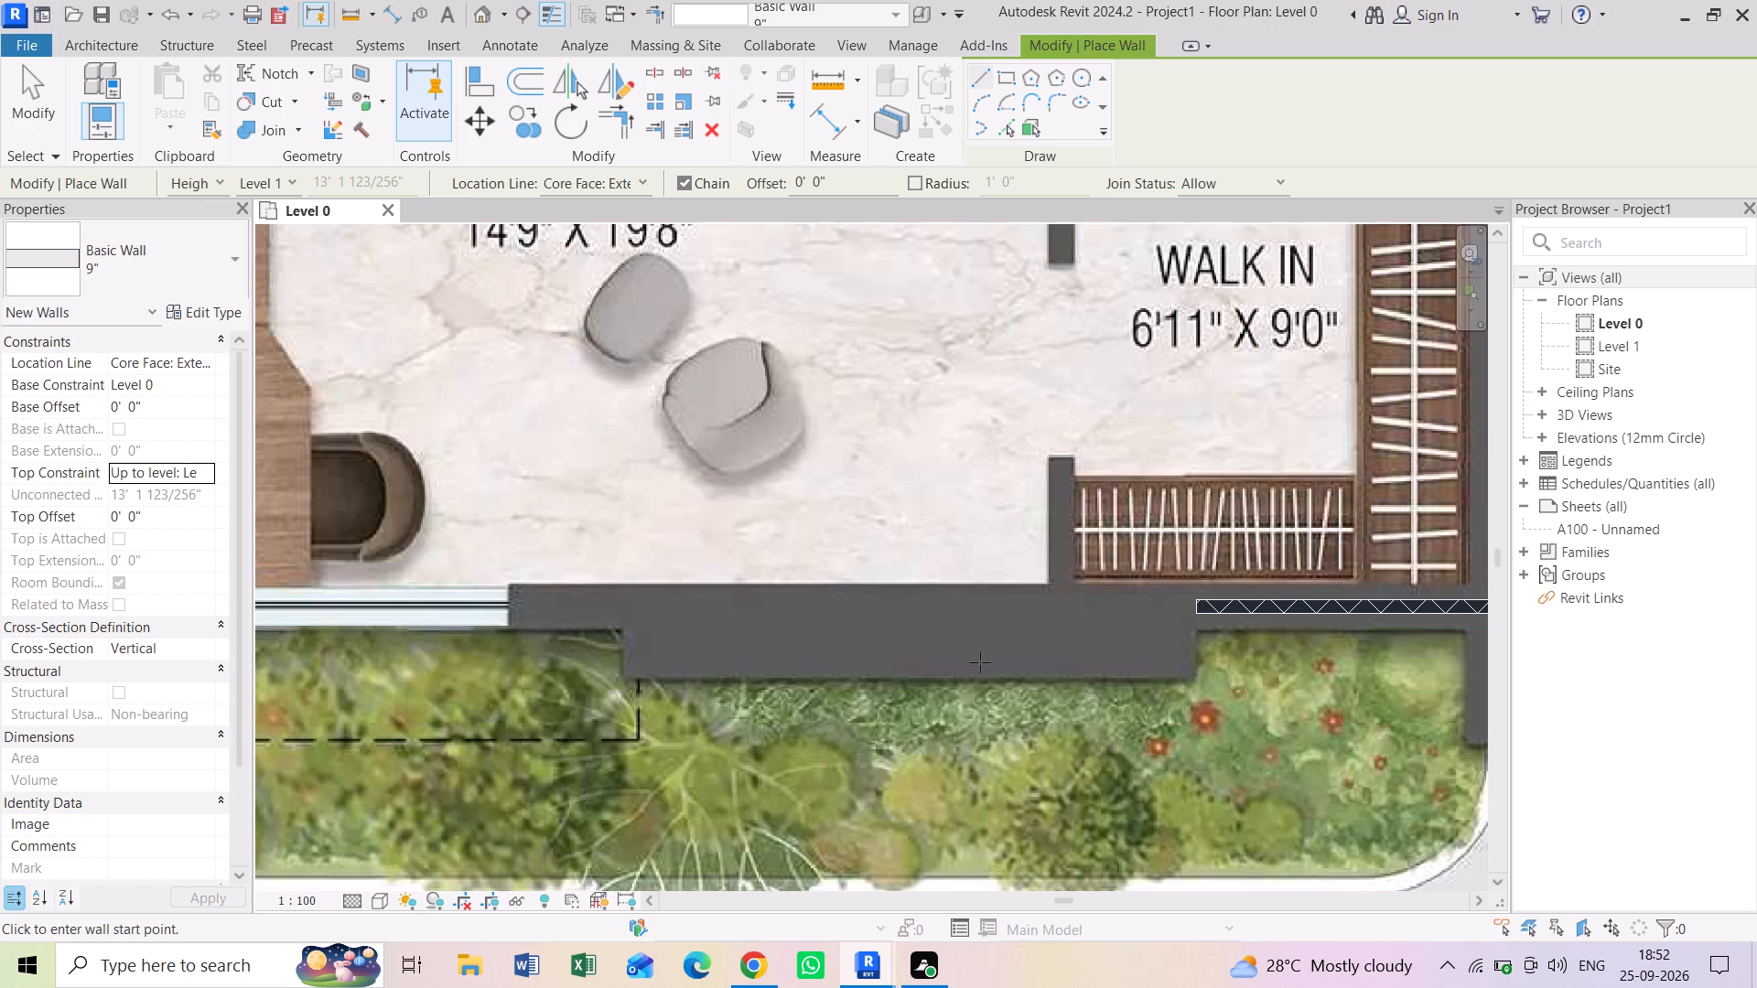
{"action": "middle_click_drag", "start_coordinate": [715, 640], "coordinate": [885, 654]}
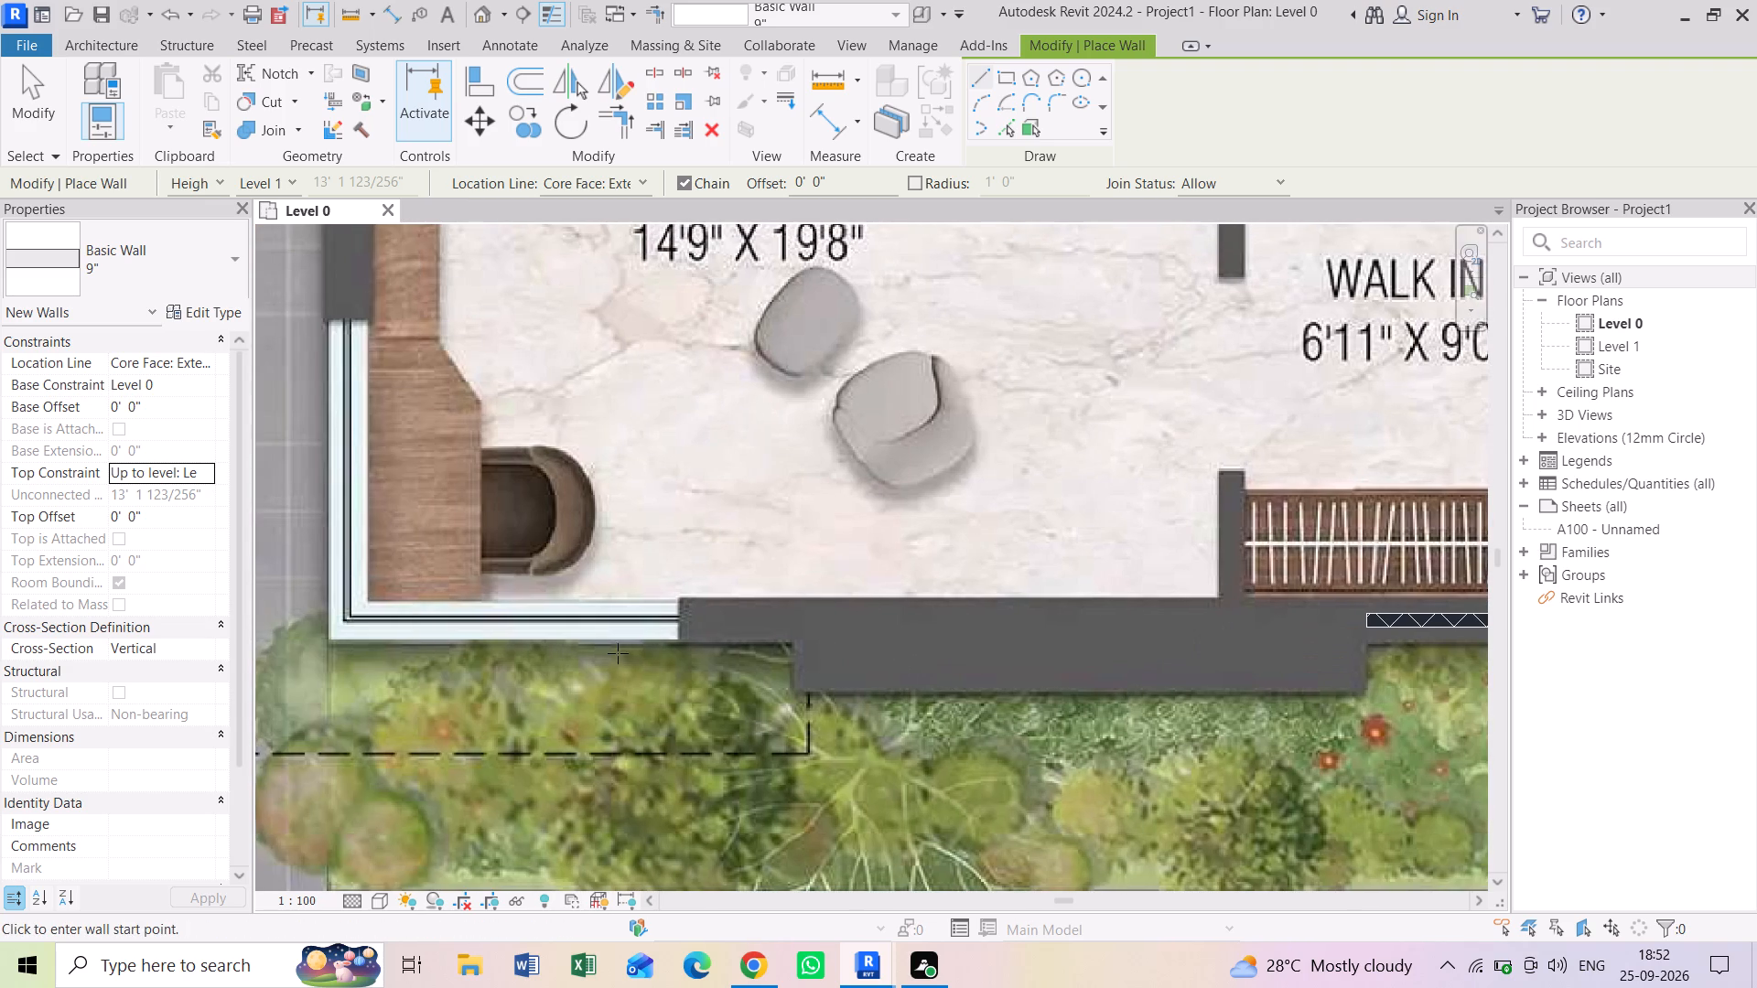
{"action": "middle_click_drag", "start_coordinate": [618, 653], "coordinate": [966, 675]}
{"action": "scroll", "coordinate": [728, 653], "scroll_direction": "down", "scroll_amount": 1}
{"action": "middle_click_drag", "start_coordinate": [783, 671], "coordinate": [673, 706]}
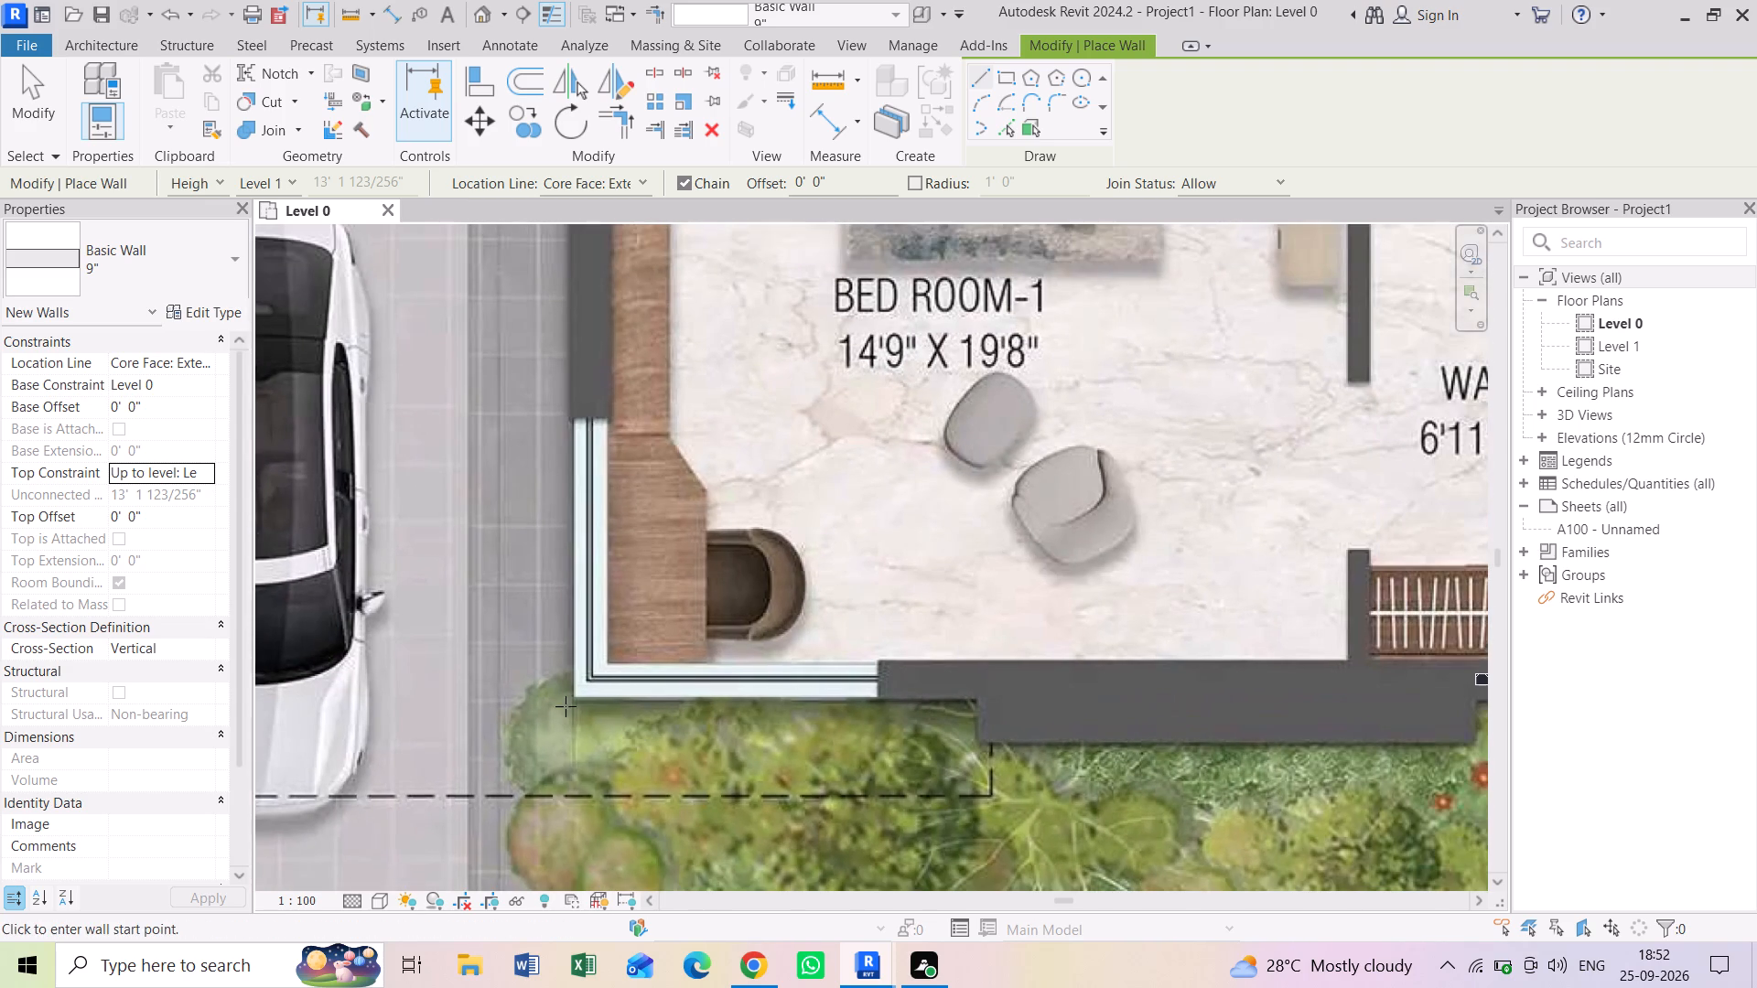
{"action": "middle_click_drag", "start_coordinate": [1005, 715], "coordinate": [792, 713]}
{"action": "key", "text": "Escape"}
{"action": "key", "text": "Escape"}
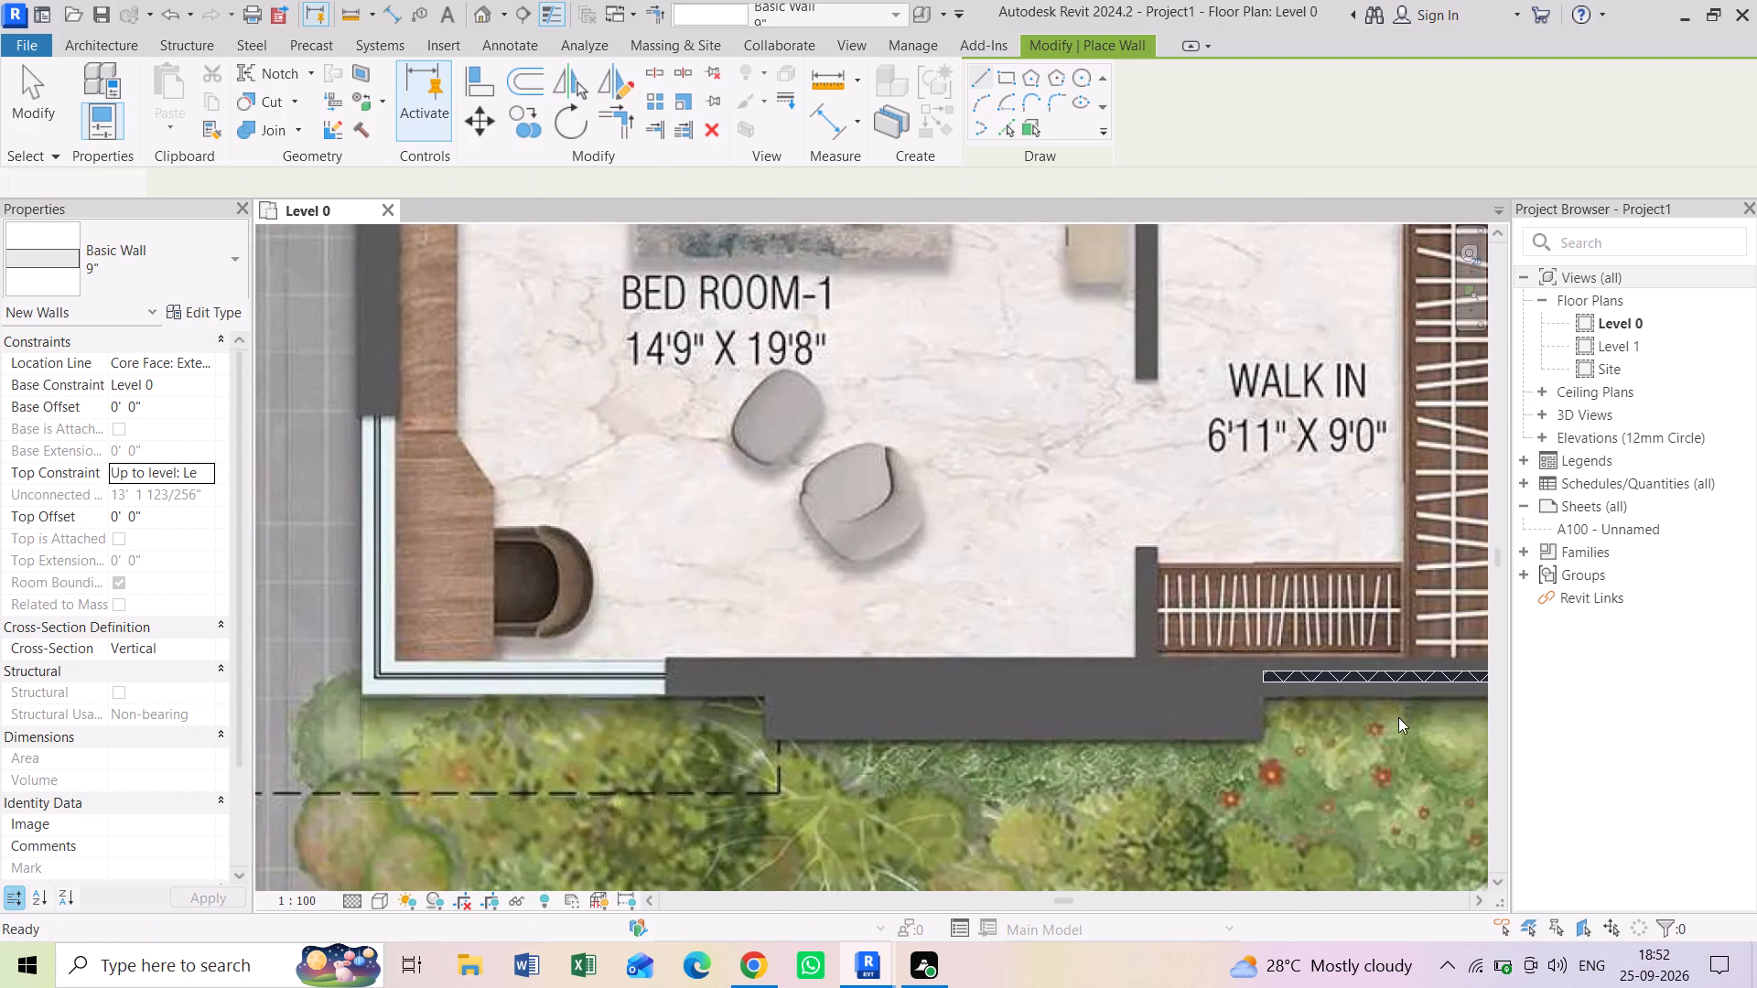
{"action": "key", "text": "Escape"}
{"action": "key", "text": "Escape"}
{"action": "key", "text": "Escape"}
{"action": "left_click", "coordinate": [1284, 676]}
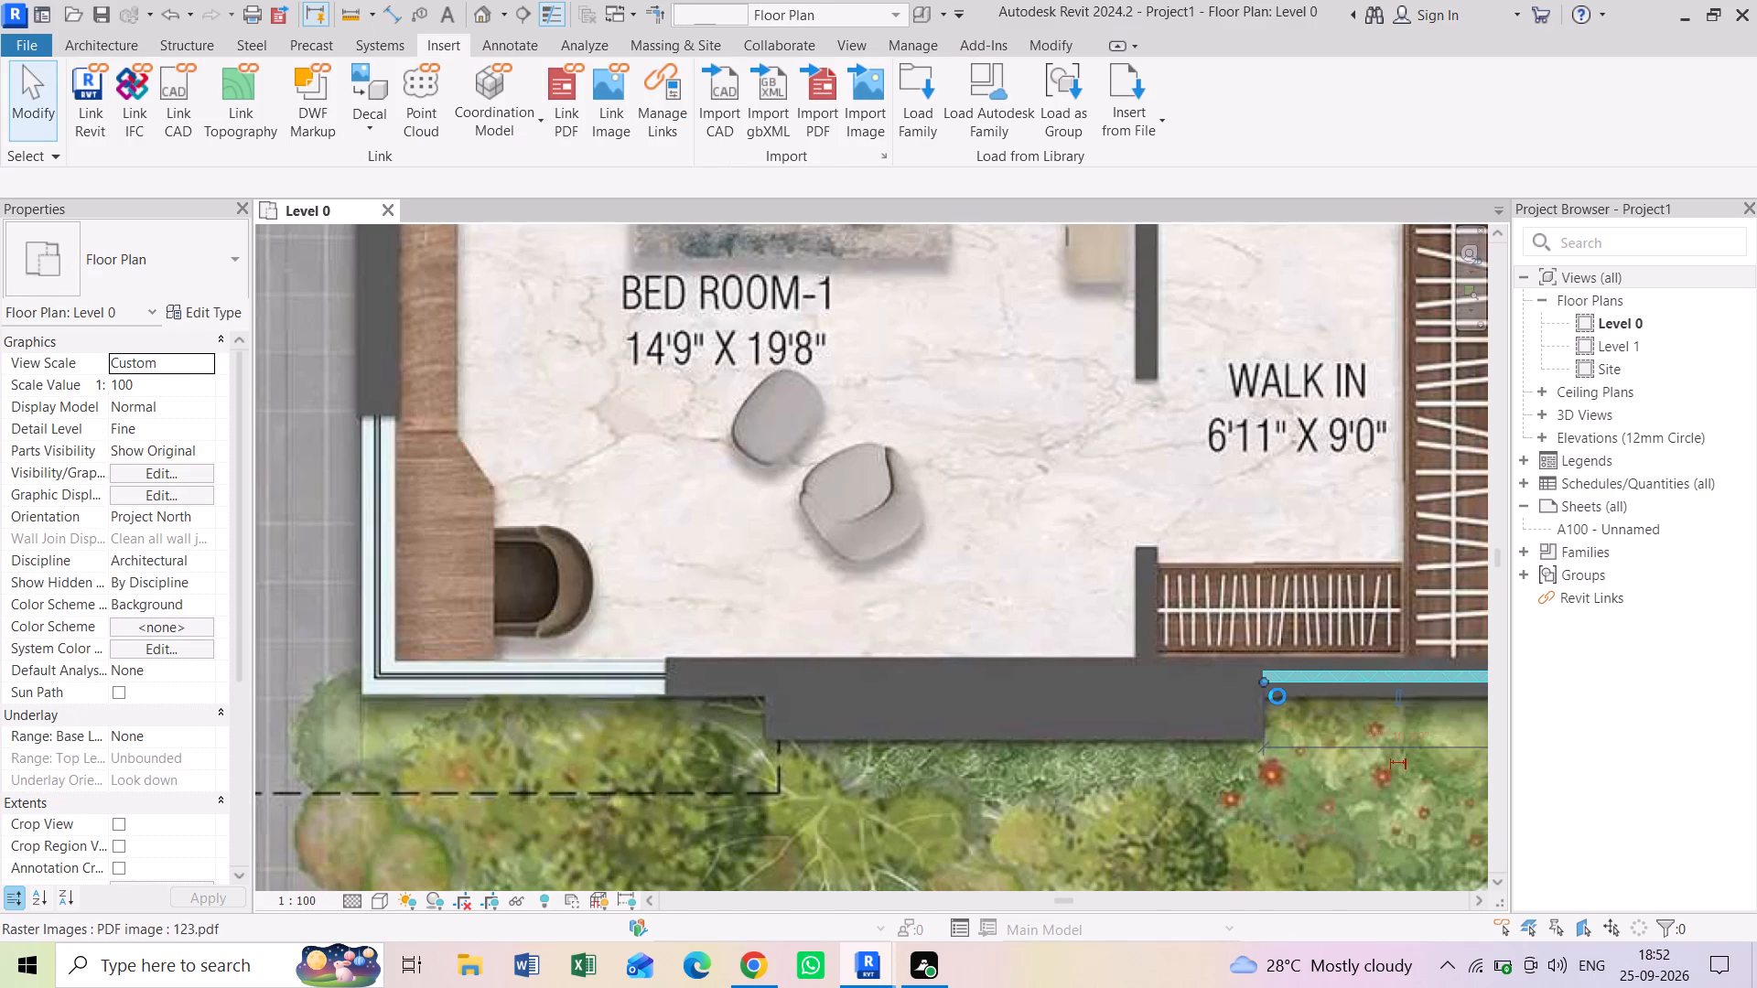
{"action": "middle_click_drag", "start_coordinate": [1223, 717], "coordinate": [1349, 723]}
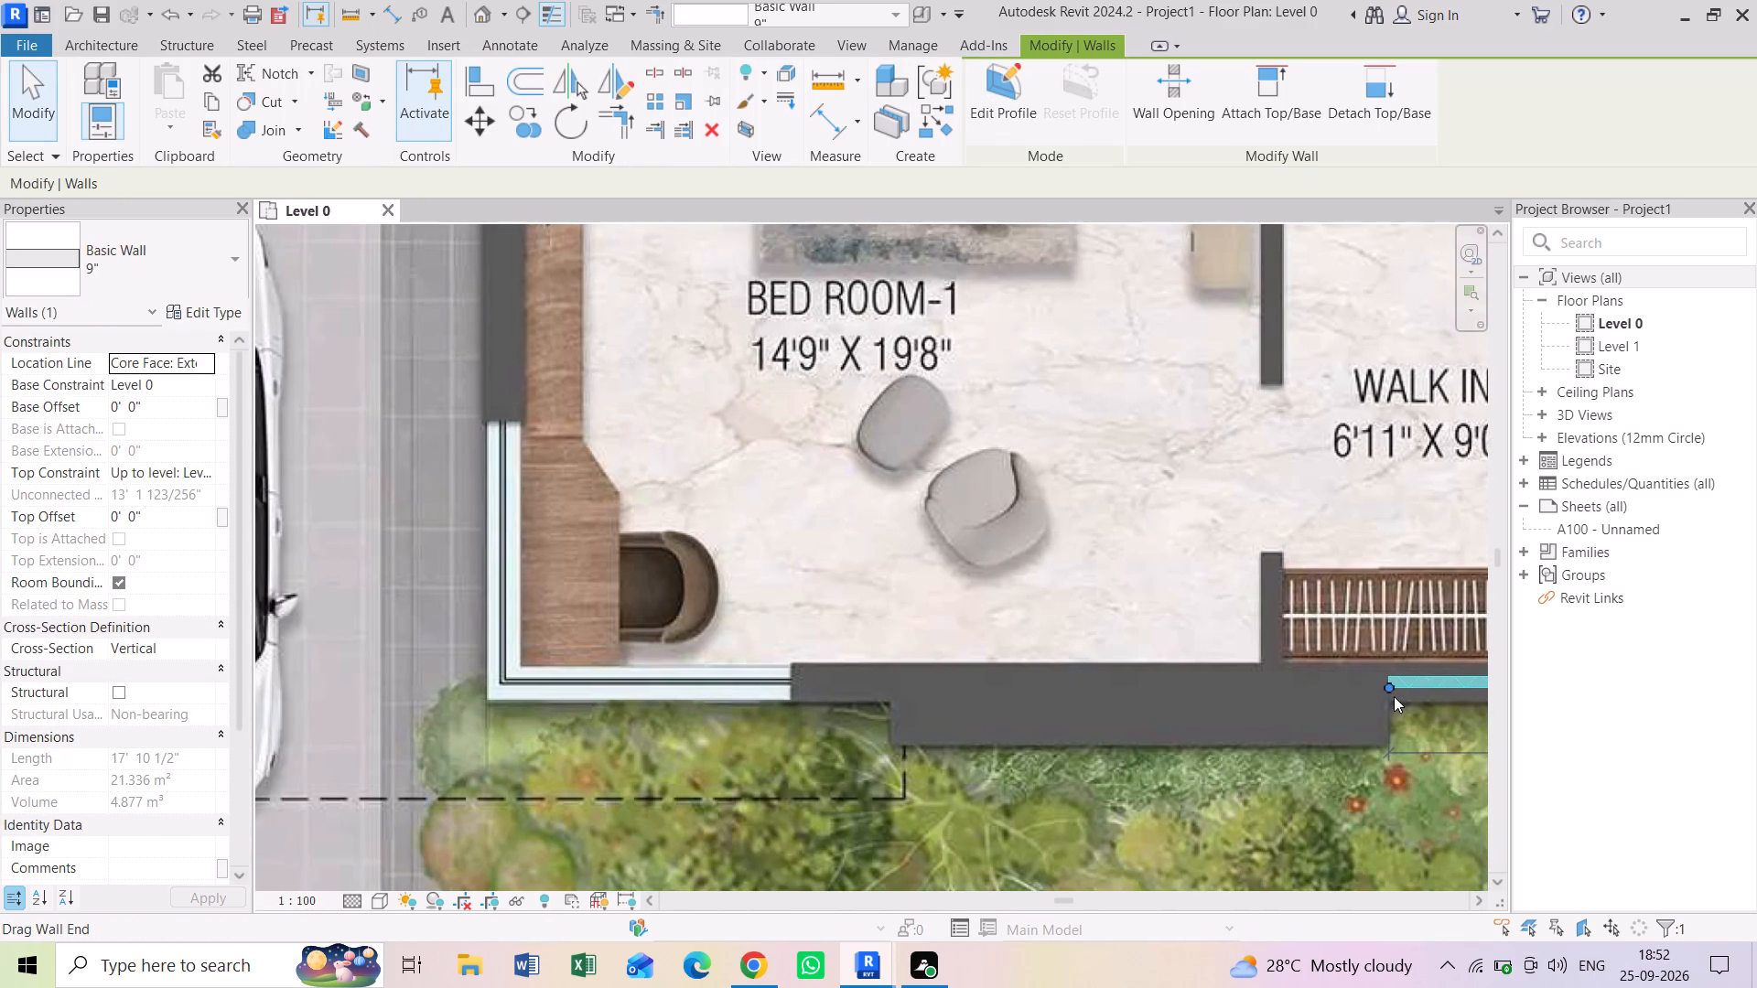
{"action": "left_click_drag", "start_coordinate": [1389, 688], "coordinate": [546, 692]}
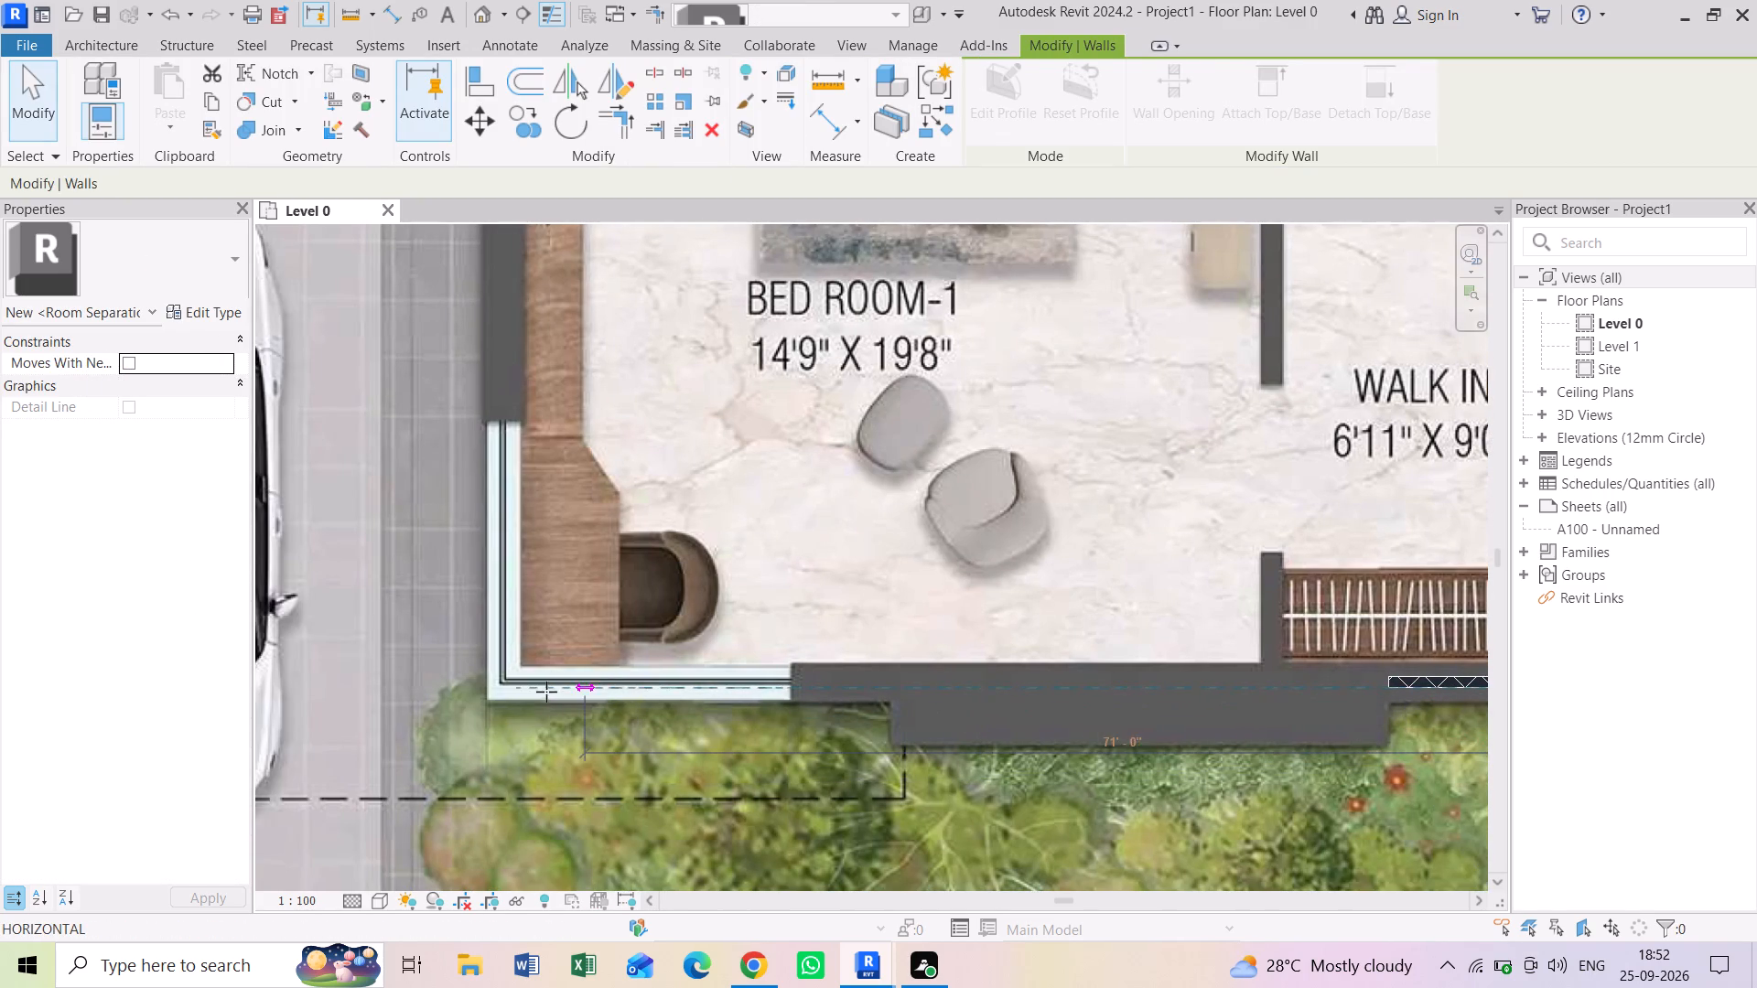
{"action": "left_click_drag", "start_coordinate": [546, 692], "coordinate": [490, 693]}
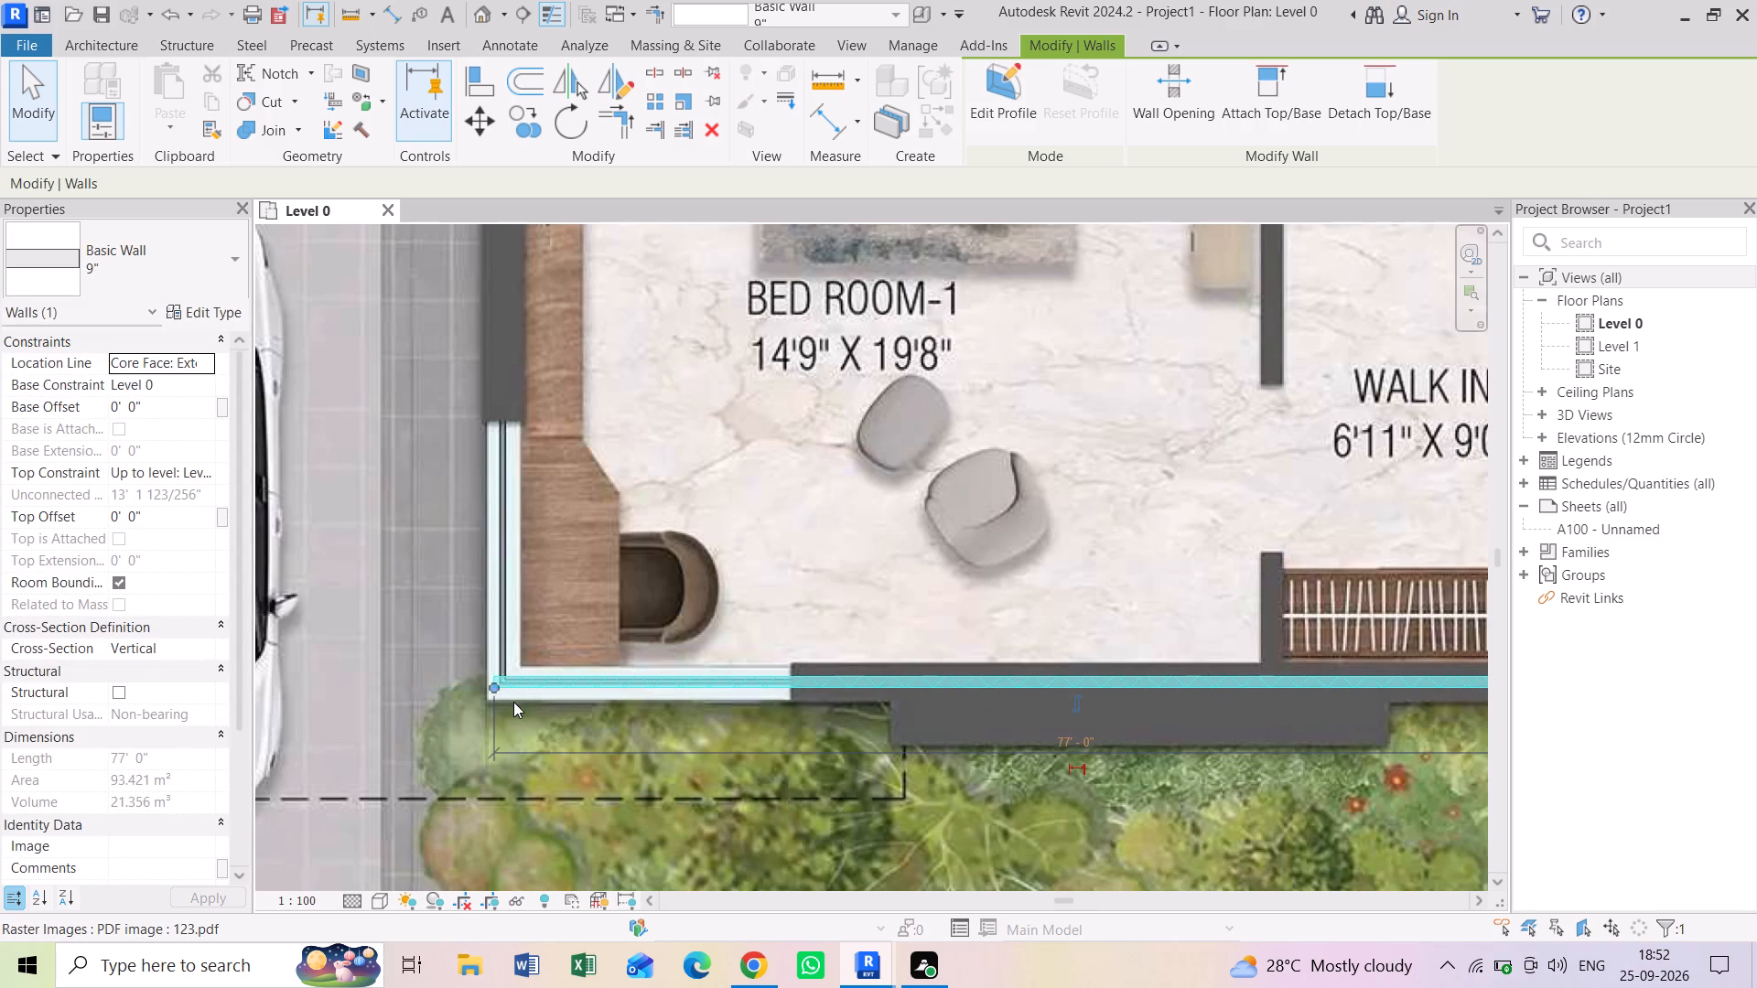
{"action": "middle_click_drag", "start_coordinate": [474, 661], "coordinate": [692, 666]}
{"action": "scroll", "coordinate": [714, 641], "scroll_direction": "up", "scroll_amount": 5}
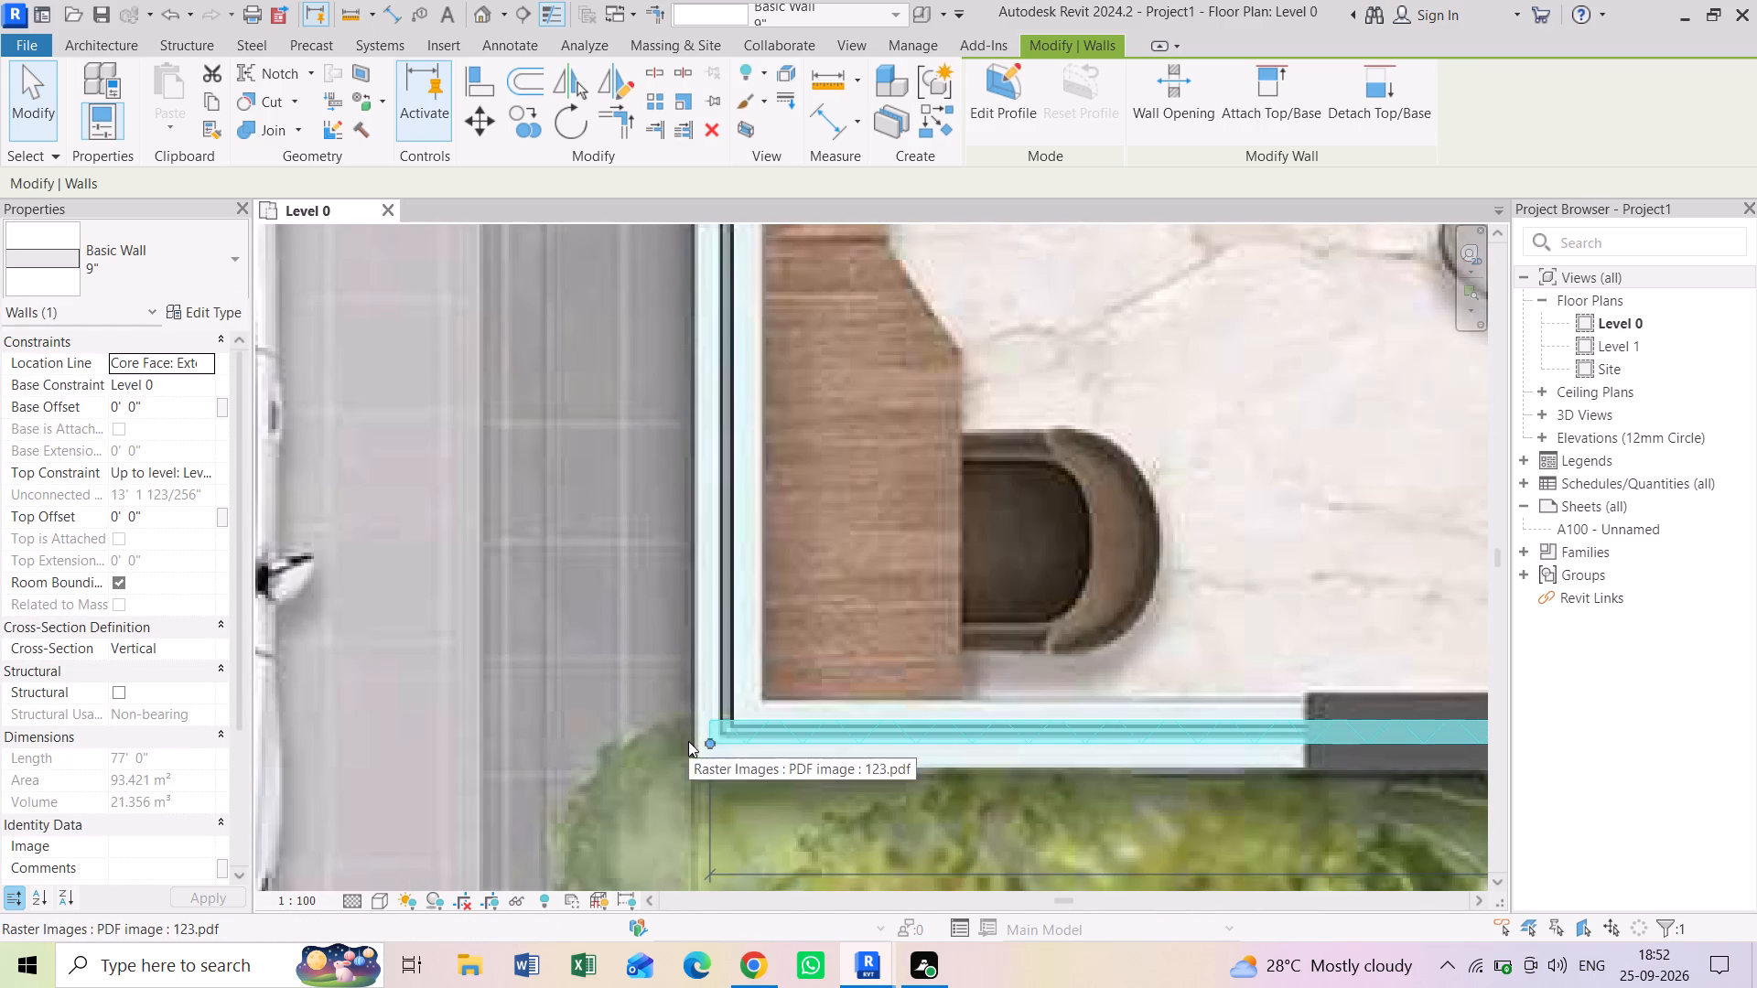
{"action": "left_click_drag", "start_coordinate": [709, 738], "coordinate": [689, 741]}
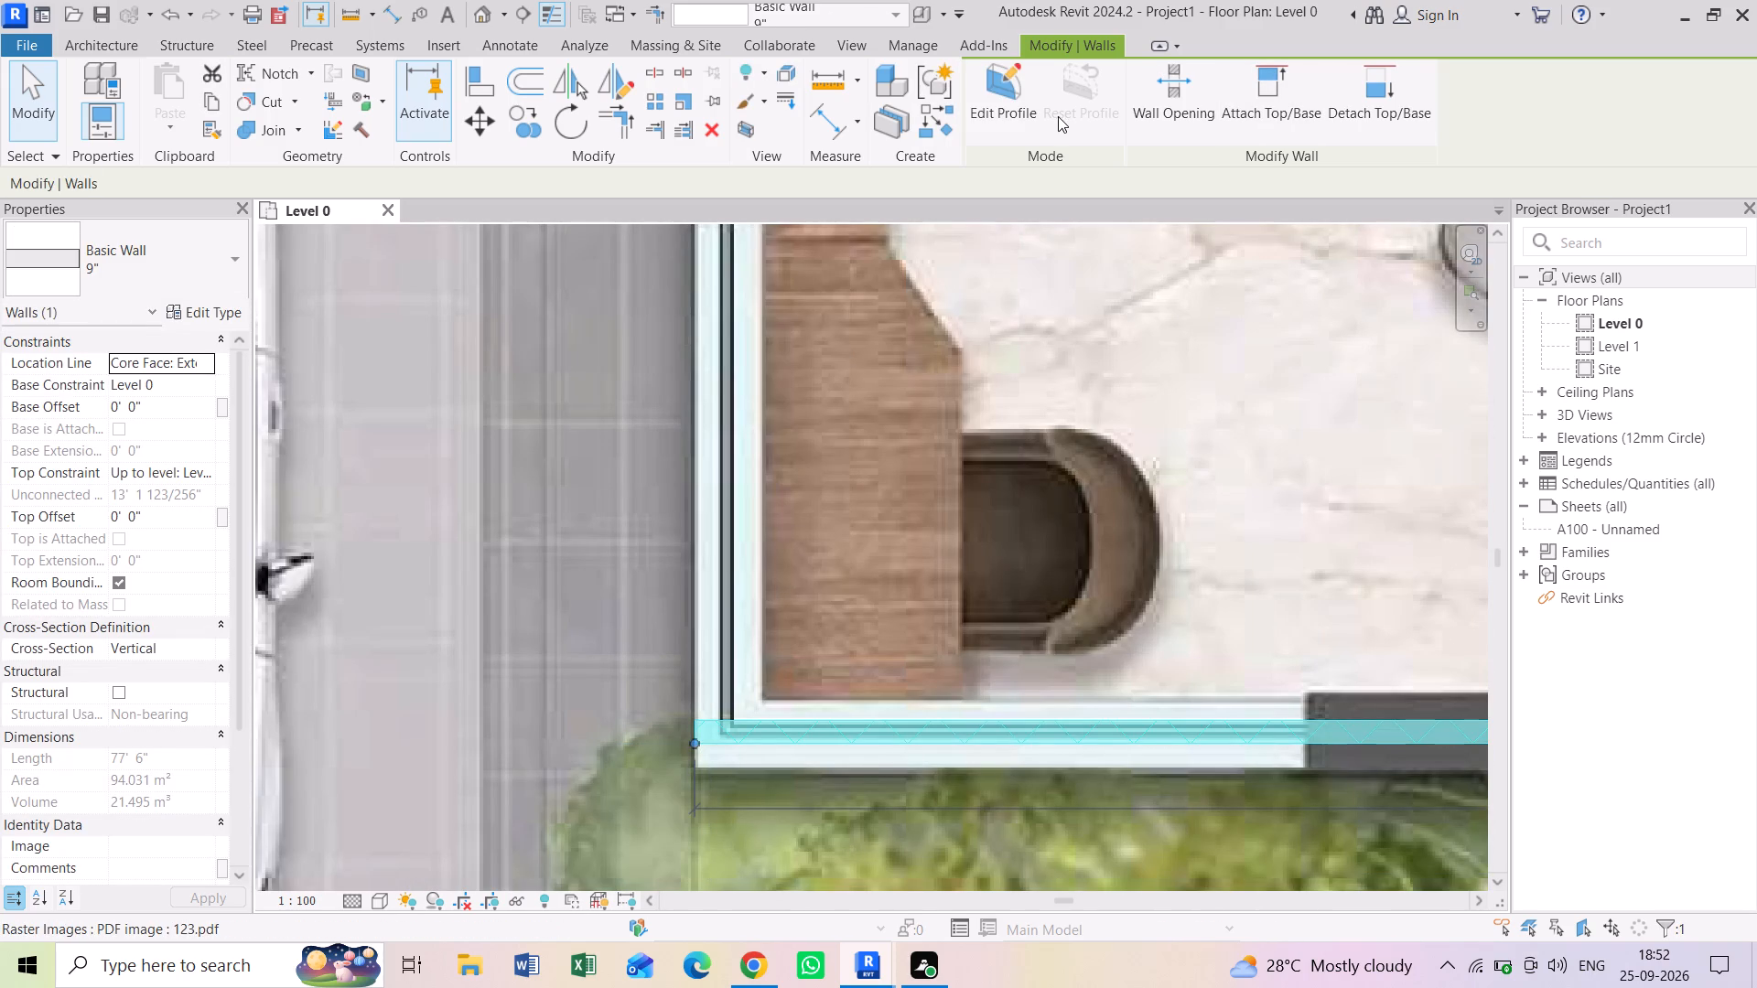
Draw Bed Room-1's 9" west wall up to Level 1, from the south wall's west end to the room's outer northwest corner.
{"action": "left_click", "coordinate": [937, 129]}
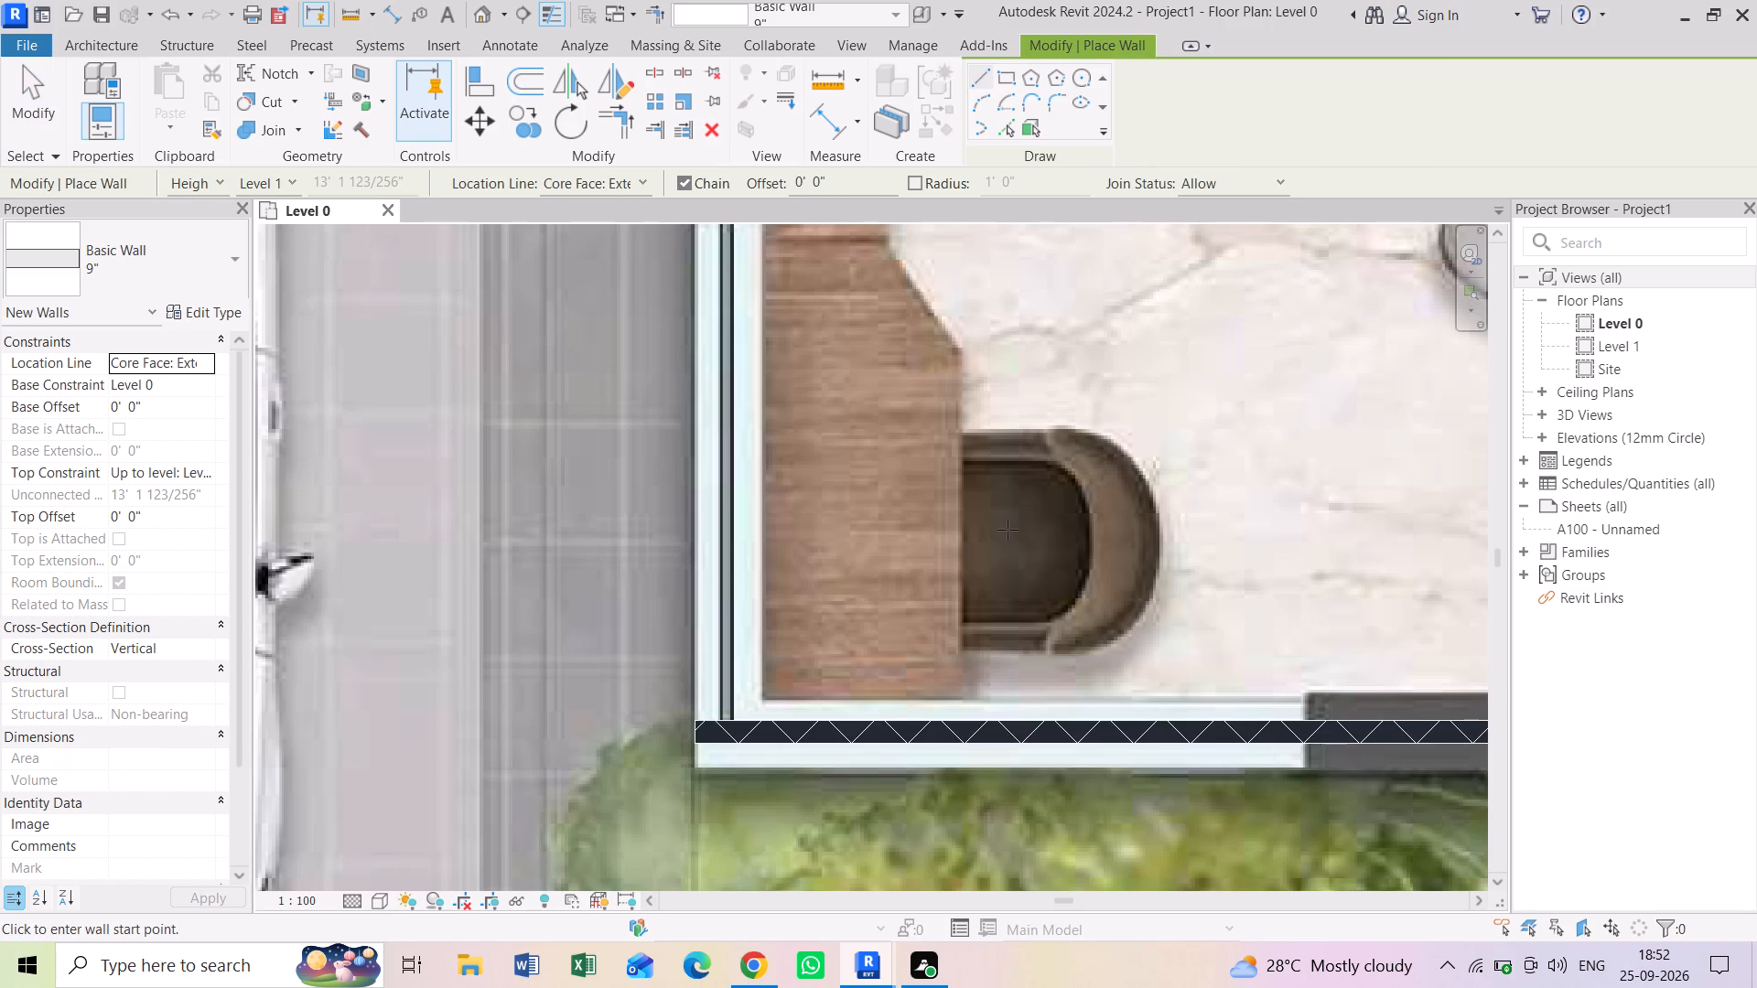
{"action": "left_click", "coordinate": [696, 721]}
{"action": "scroll", "coordinate": [699, 521], "scroll_direction": "down", "scroll_amount": 5}
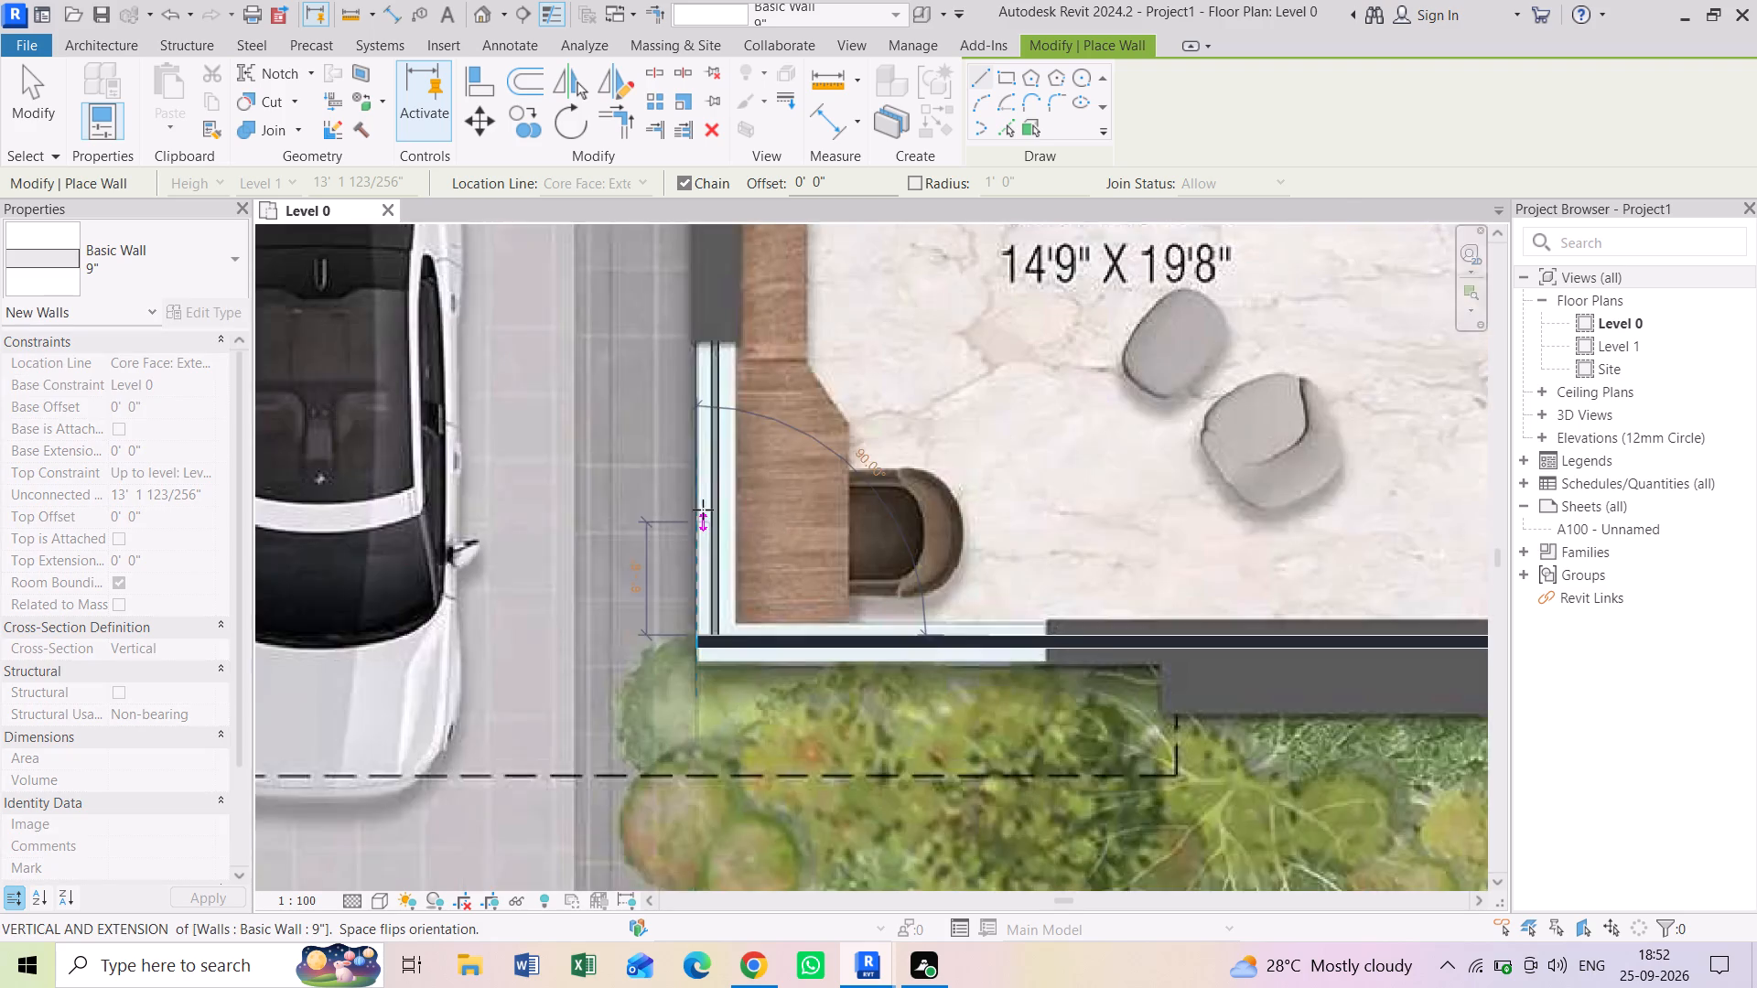
{"action": "middle_click_drag", "start_coordinate": [703, 506], "coordinate": [710, 559]}
{"action": "scroll", "coordinate": [710, 559], "scroll_direction": "up", "scroll_amount": 11}
{"action": "scroll", "coordinate": [701, 469], "scroll_direction": "down", "scroll_amount": 2}
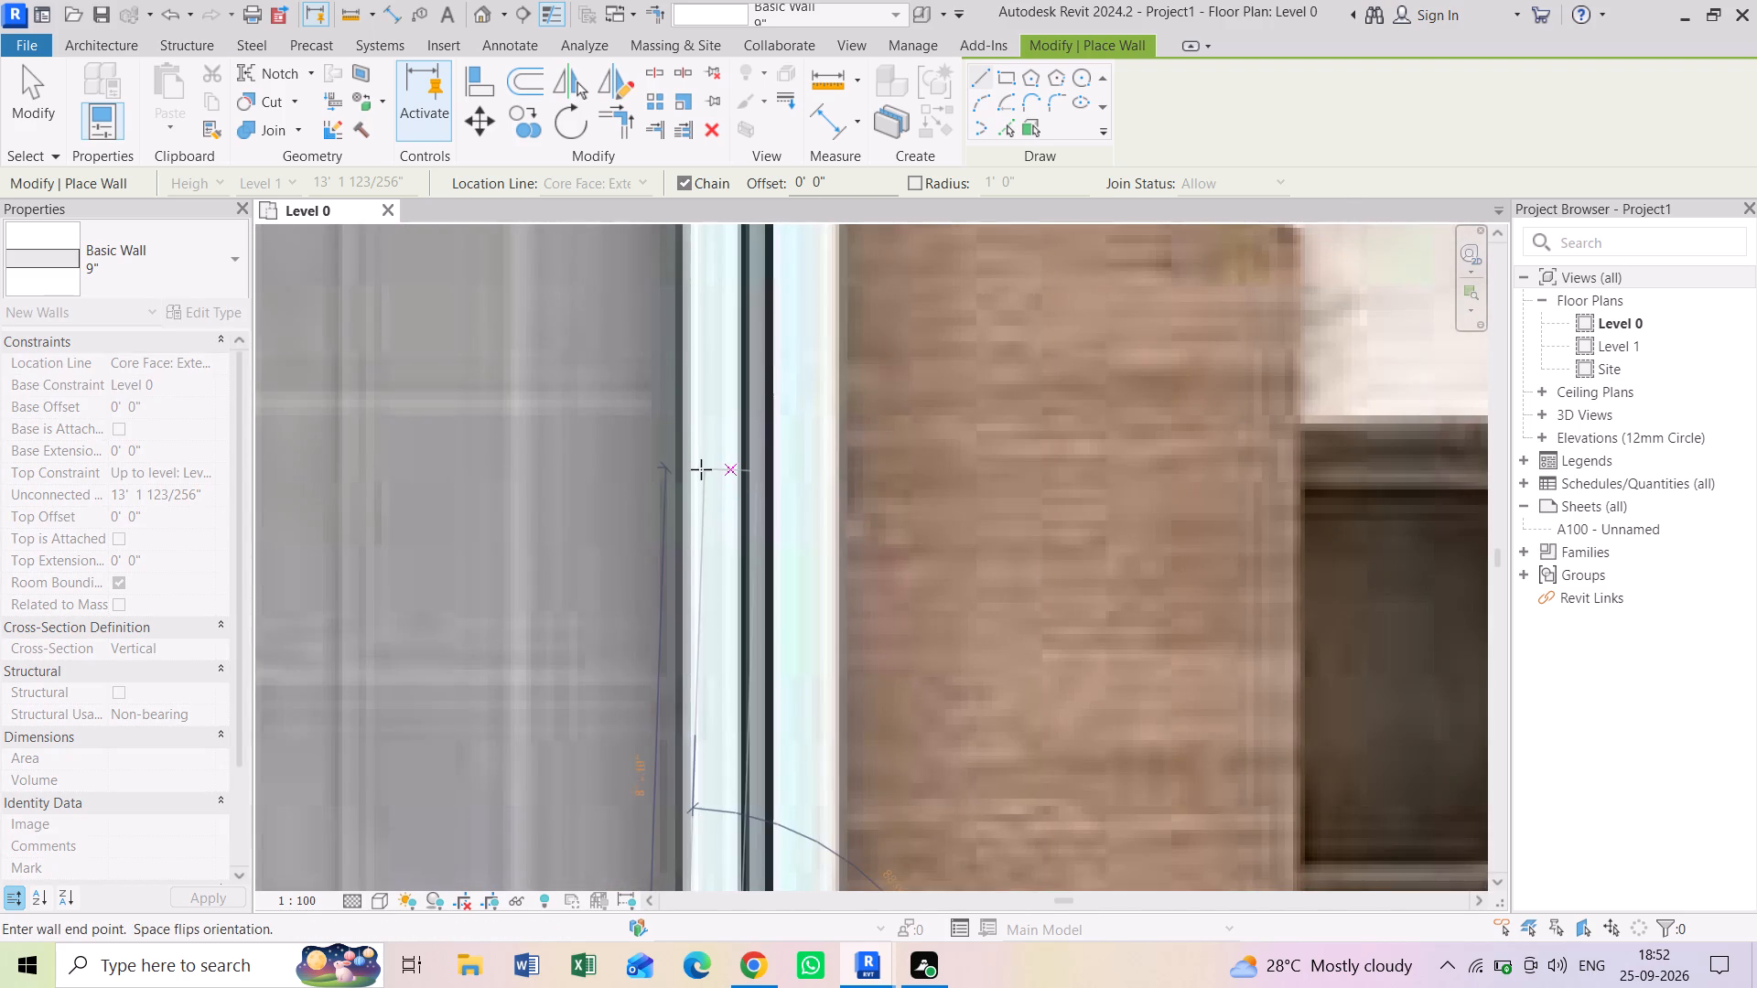
{"action": "scroll", "coordinate": [701, 469], "scroll_direction": "down", "scroll_amount": 8}
{"action": "middle_click_drag", "start_coordinate": [713, 441], "coordinate": [715, 678]}
{"action": "middle_click_drag", "start_coordinate": [724, 519], "coordinate": [703, 831]}
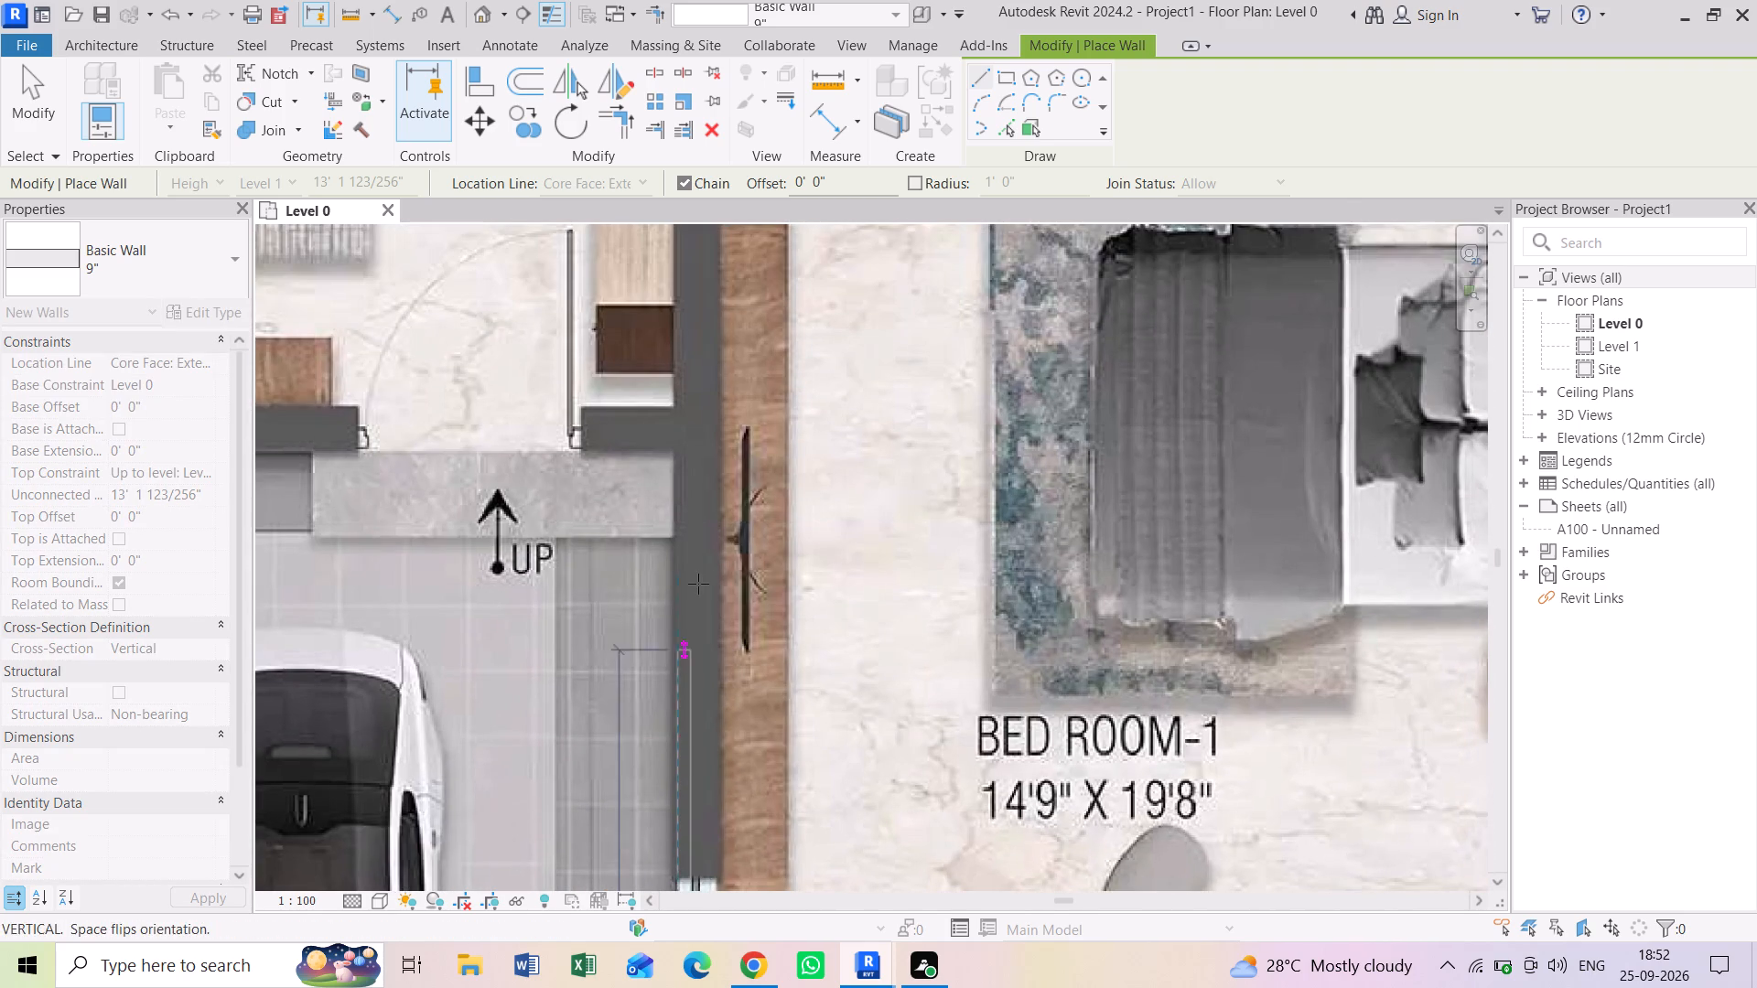
{"action": "middle_click_drag", "start_coordinate": [692, 445], "coordinate": [717, 828]}
{"action": "middle_click_drag", "start_coordinate": [749, 652], "coordinate": [749, 789]}
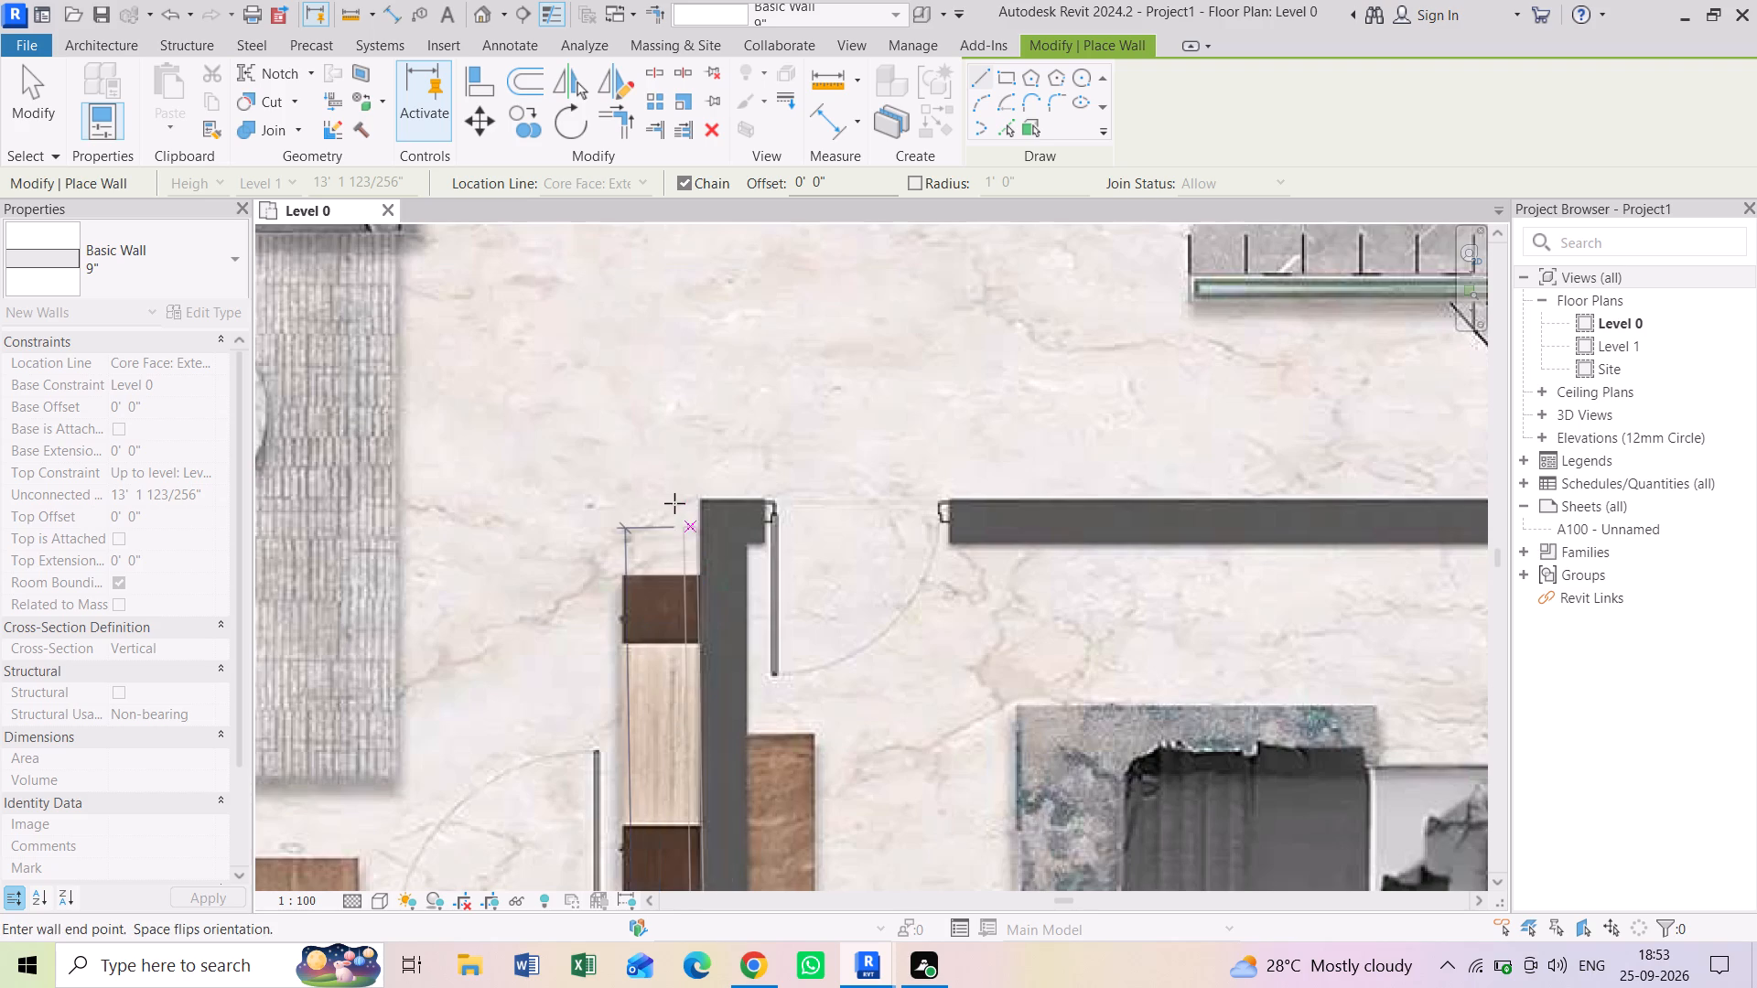
{"action": "scroll", "coordinate": [674, 502], "scroll_direction": "up", "scroll_amount": 4}
{"action": "scroll", "coordinate": [769, 505], "scroll_direction": "up", "scroll_amount": 3}
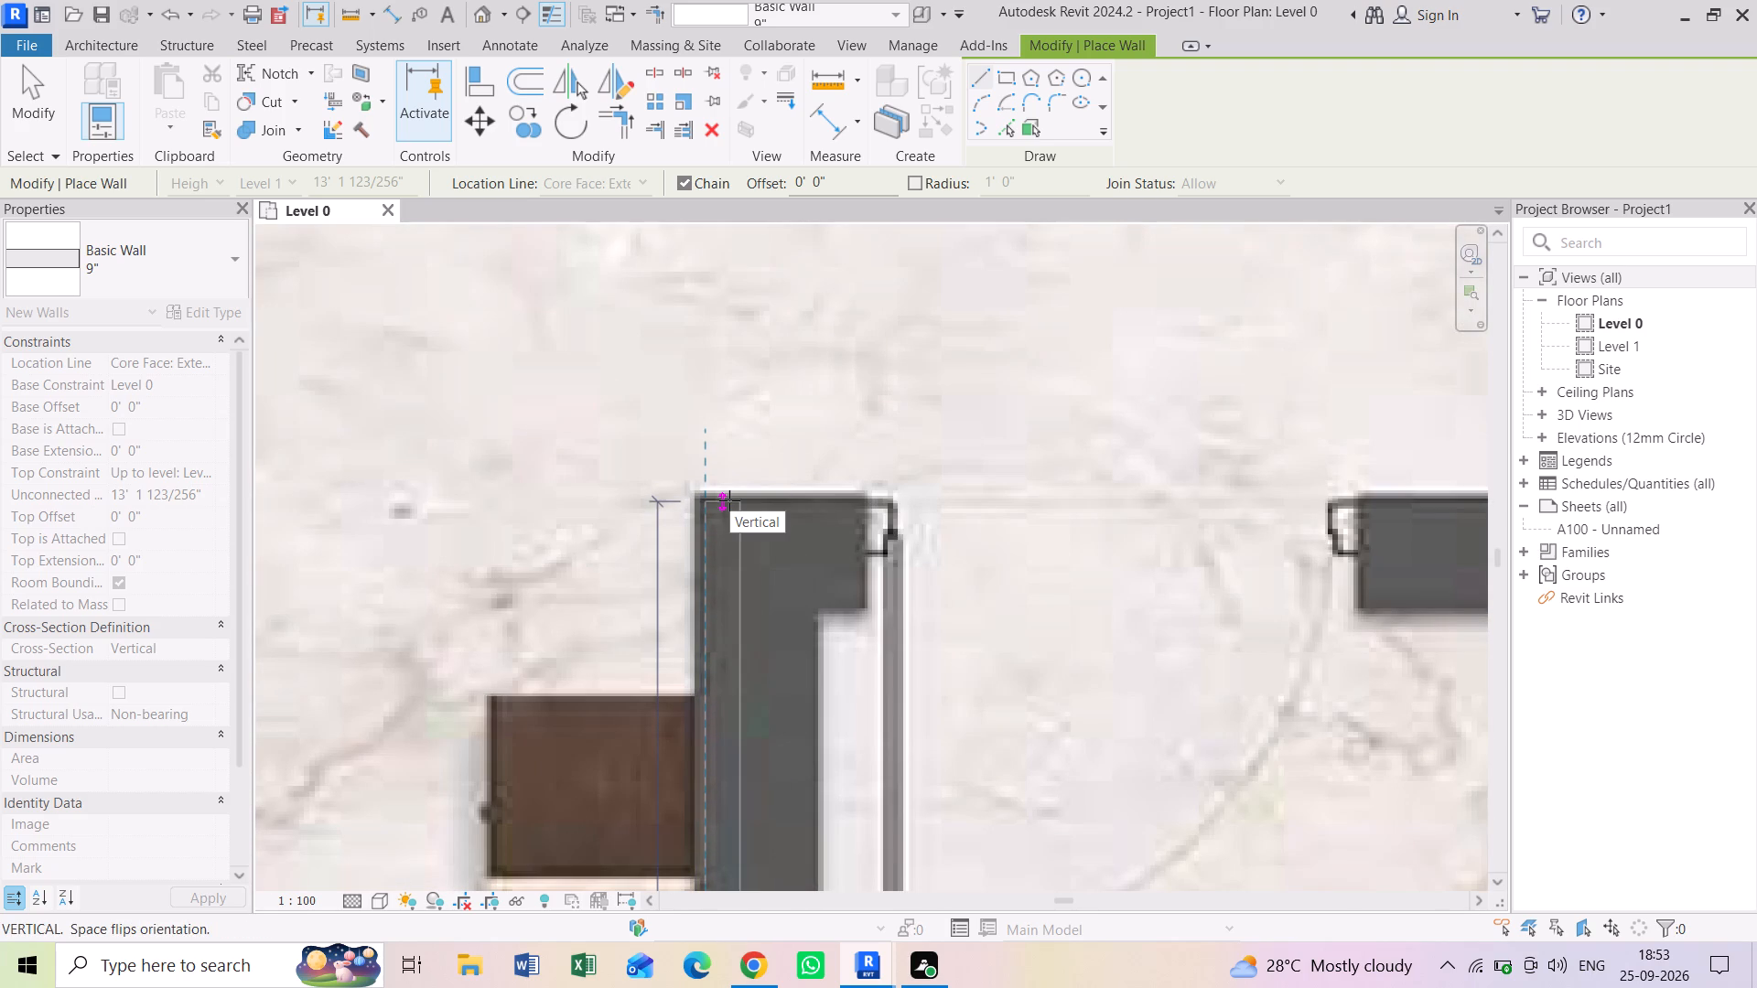
{"action": "left_click", "coordinate": [729, 500]}
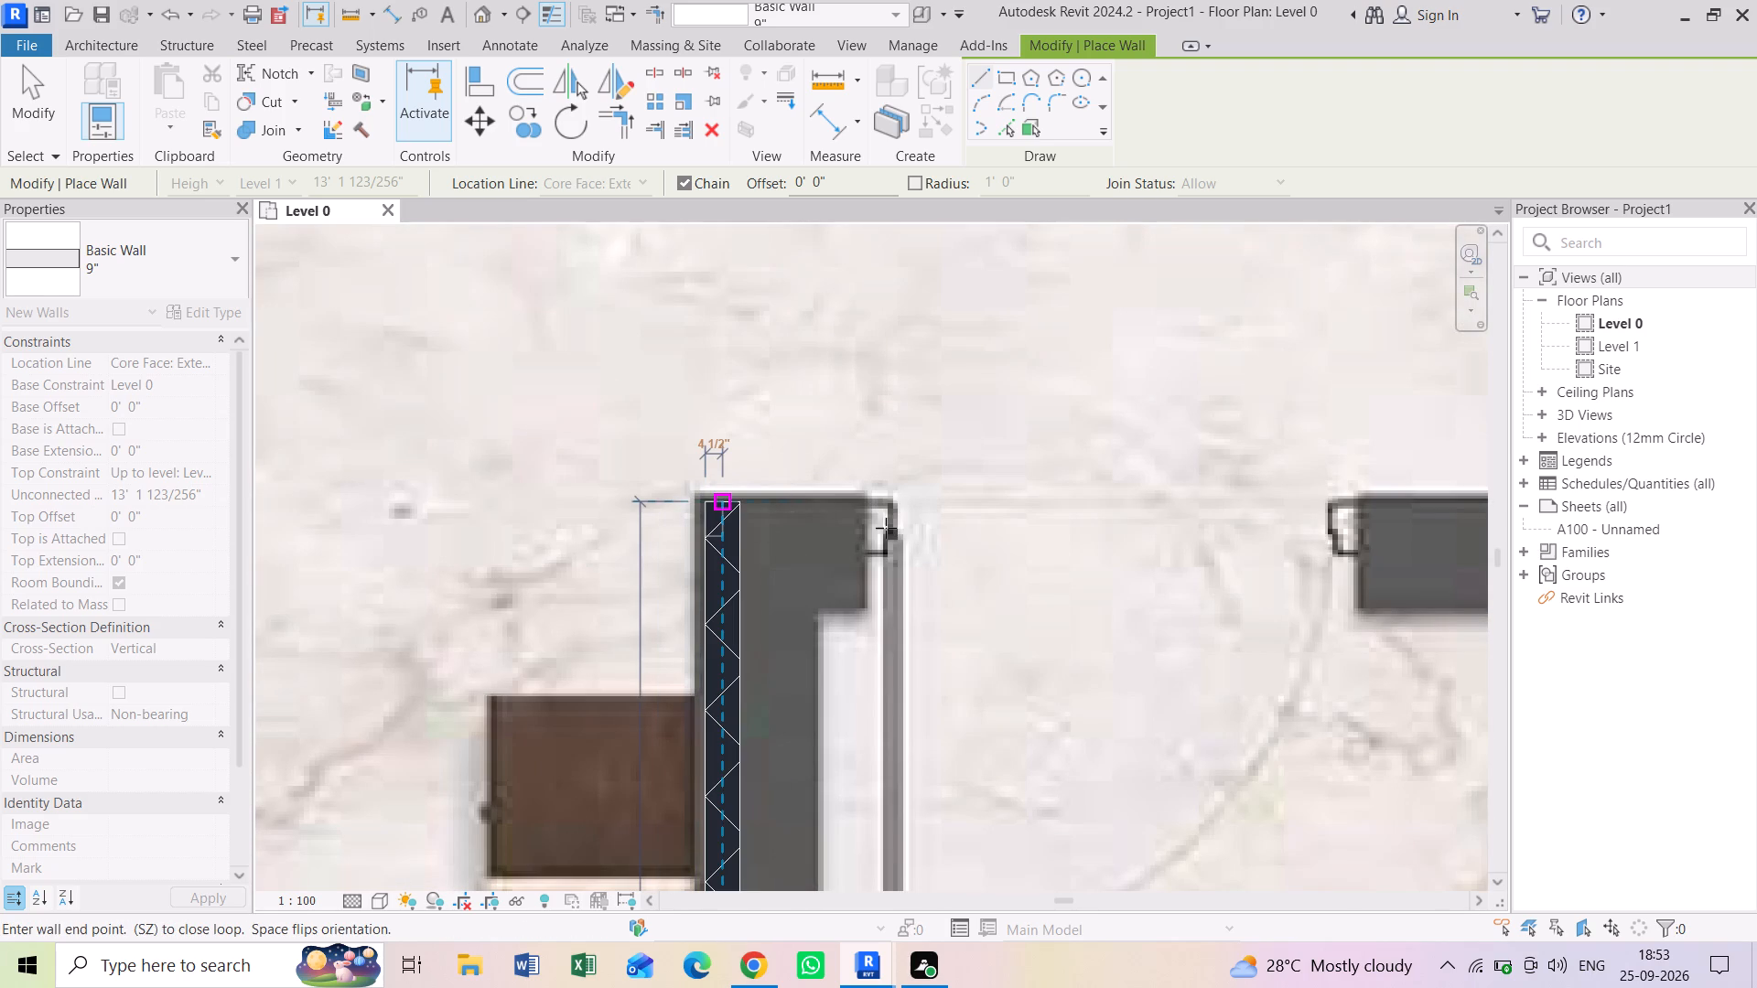
Continue the chain with a 9" wall along the north side of Bed Room-1 and the toilet to the east exterior wall.
{"action": "middle_click_drag", "start_coordinate": [1063, 498], "coordinate": [1038, 490]}
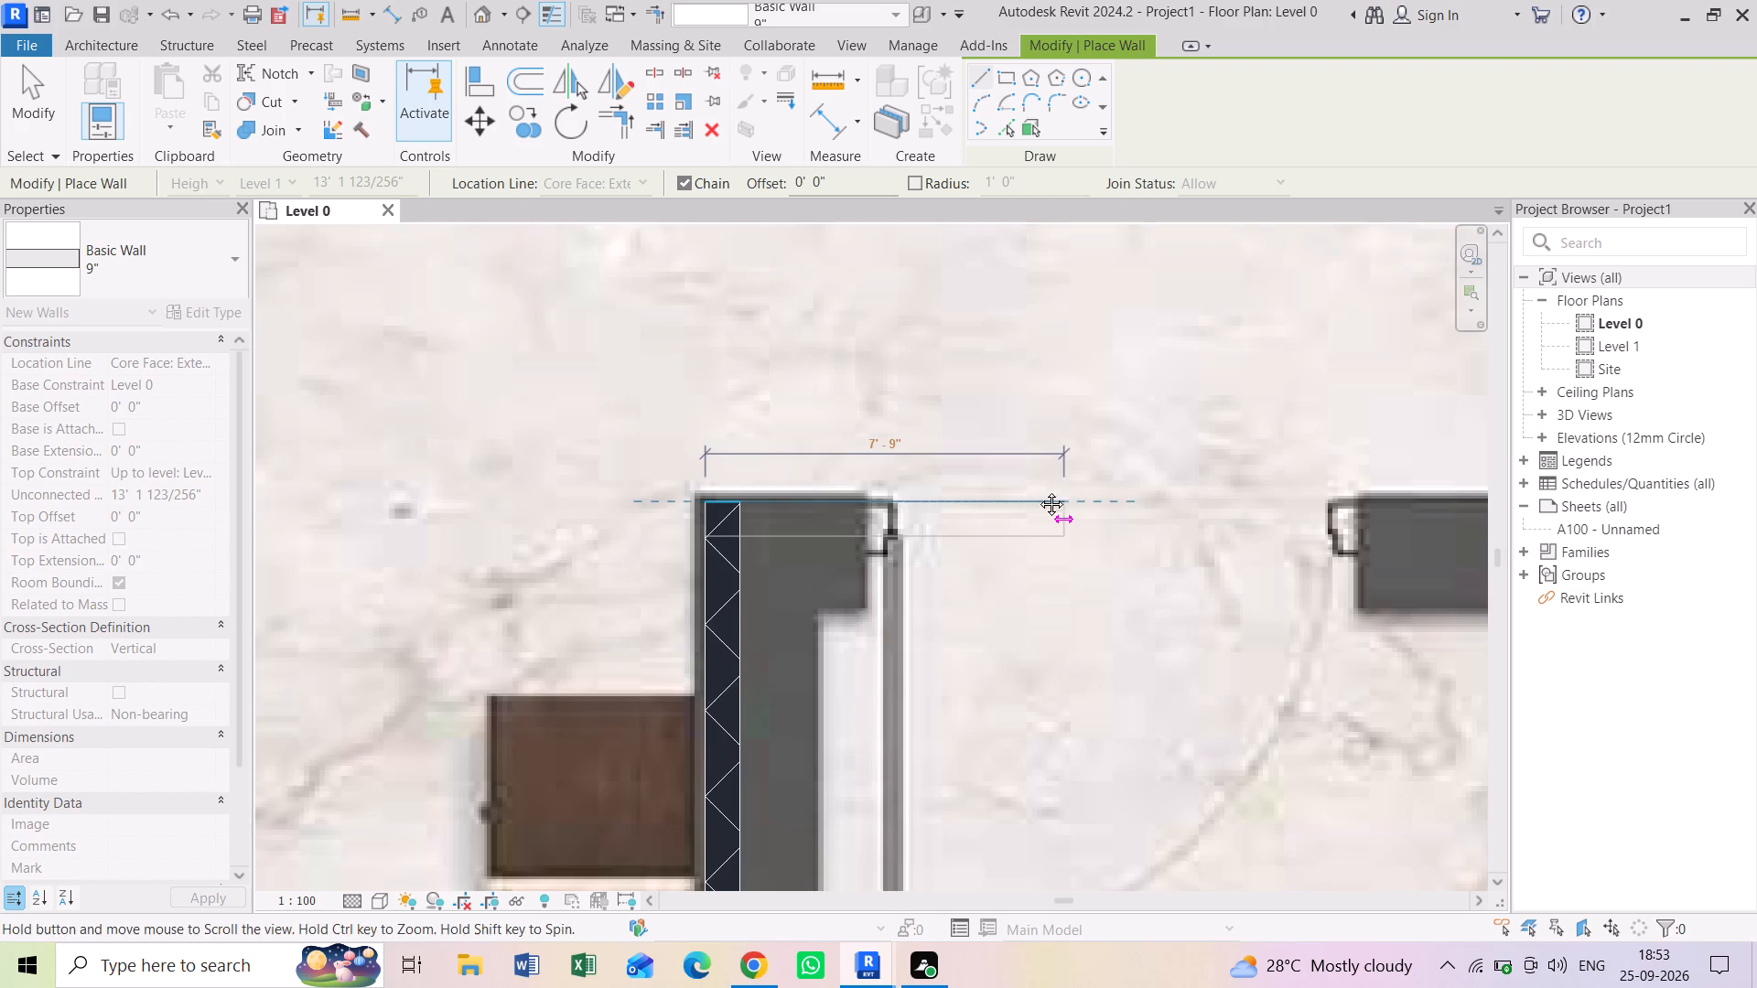
{"action": "middle_click_drag", "start_coordinate": [1038, 490], "coordinate": [703, 467]}
{"action": "scroll", "coordinate": [732, 470], "scroll_direction": "down", "scroll_amount": 3}
{"action": "middle_click_drag", "start_coordinate": [877, 481], "coordinate": [606, 483]}
{"action": "scroll", "coordinate": [606, 483], "scroll_direction": "up", "scroll_amount": 1}
{"action": "middle_click_drag", "start_coordinate": [754, 493], "coordinate": [495, 487]}
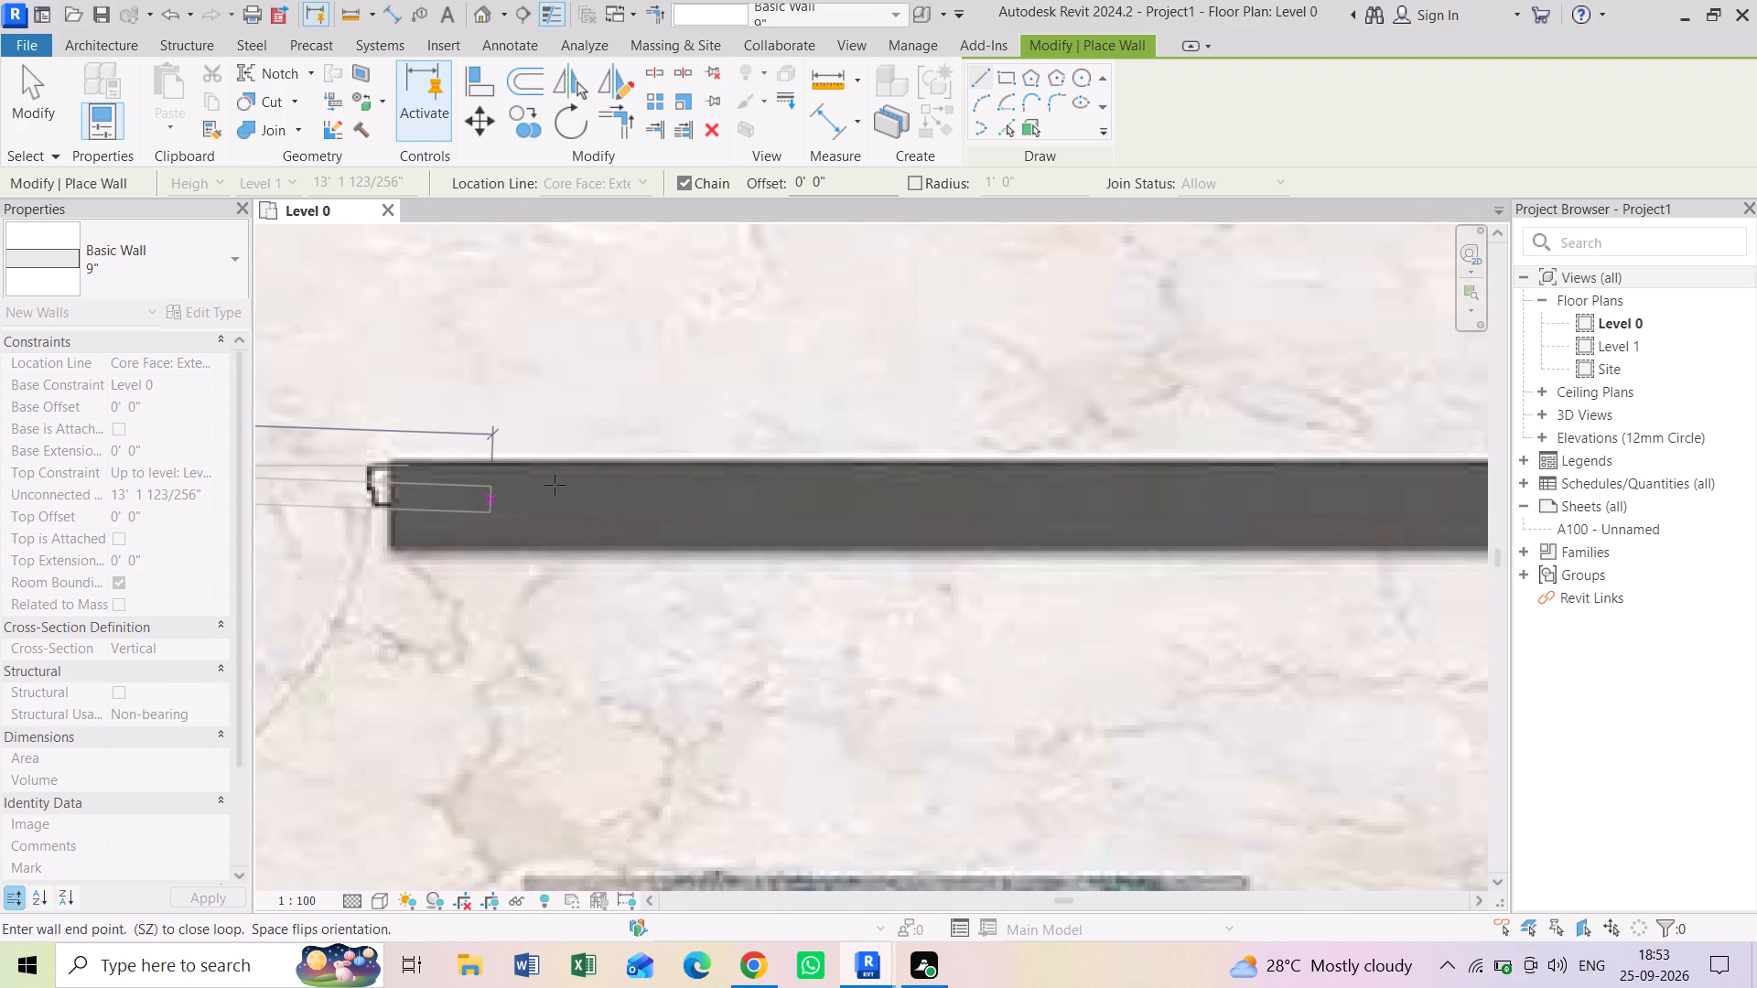
{"action": "middle_click_drag", "start_coordinate": [811, 467], "coordinate": [374, 478]}
{"action": "scroll", "coordinate": [543, 489], "scroll_direction": "down", "scroll_amount": 4}
{"action": "middle_click_drag", "start_coordinate": [631, 510], "coordinate": [321, 497]}
{"action": "scroll", "coordinate": [476, 489], "scroll_direction": "up", "scroll_amount": 1}
{"action": "middle_click_drag", "start_coordinate": [476, 489], "coordinate": [345, 488]}
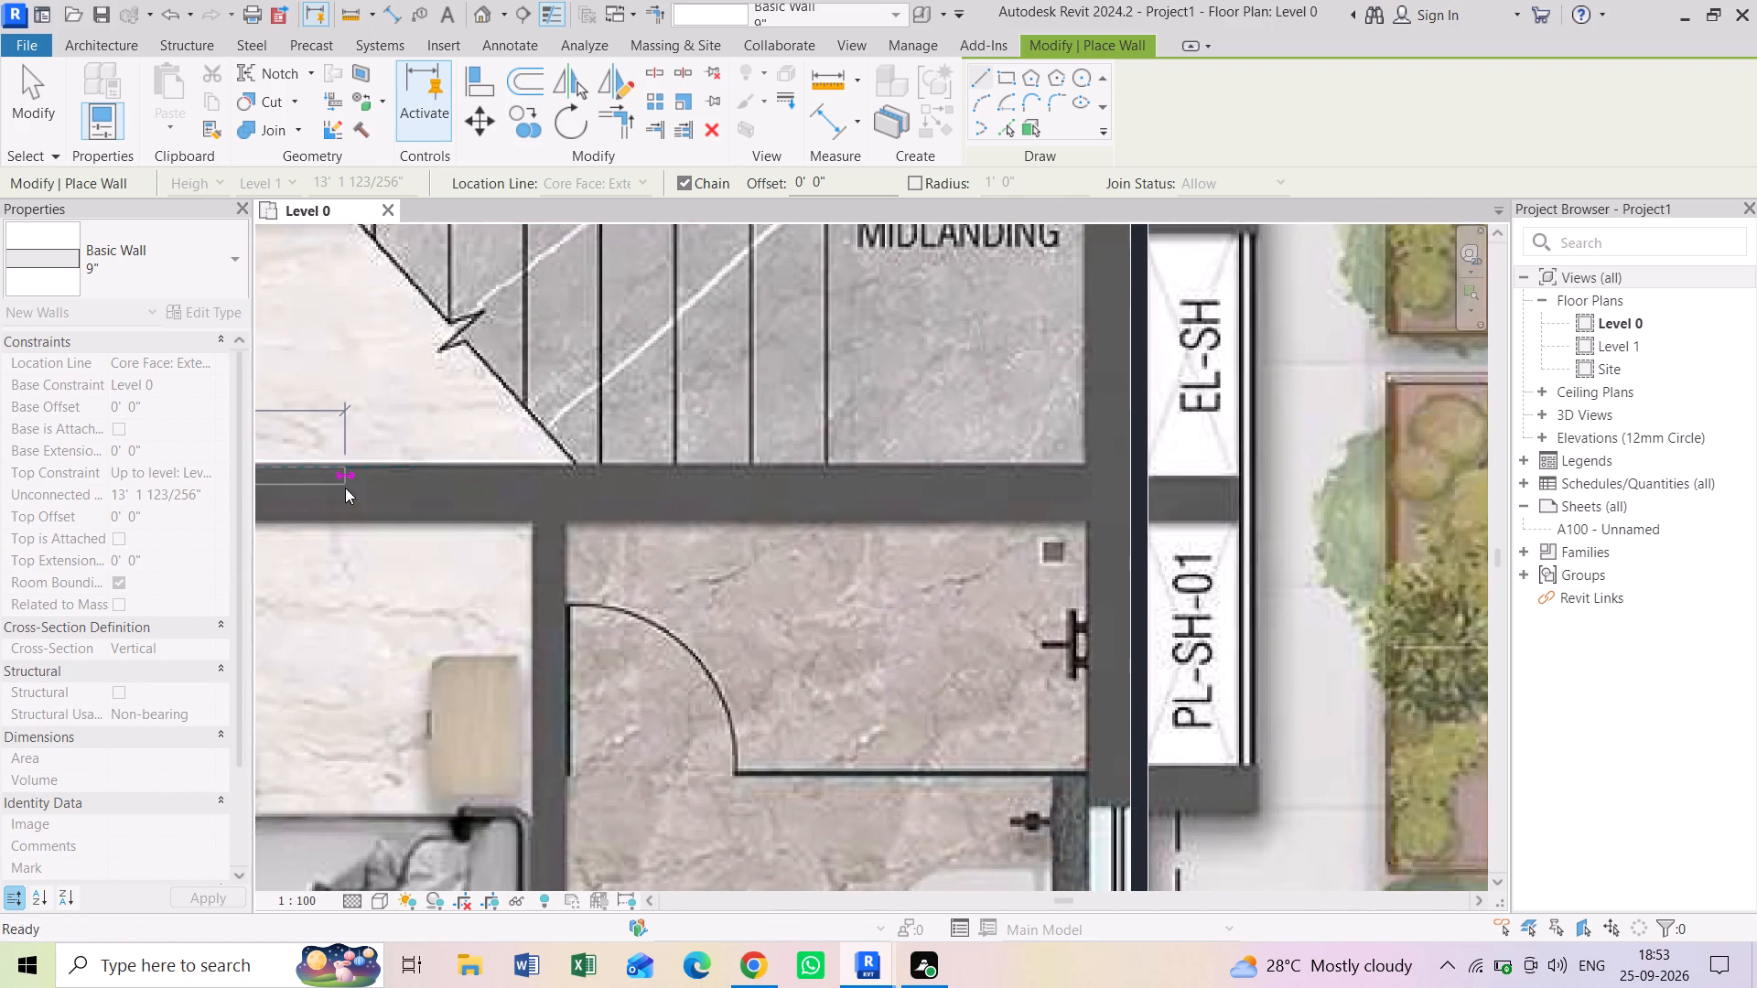
{"action": "middle_click_drag", "start_coordinate": [695, 486], "coordinate": [256, 476]}
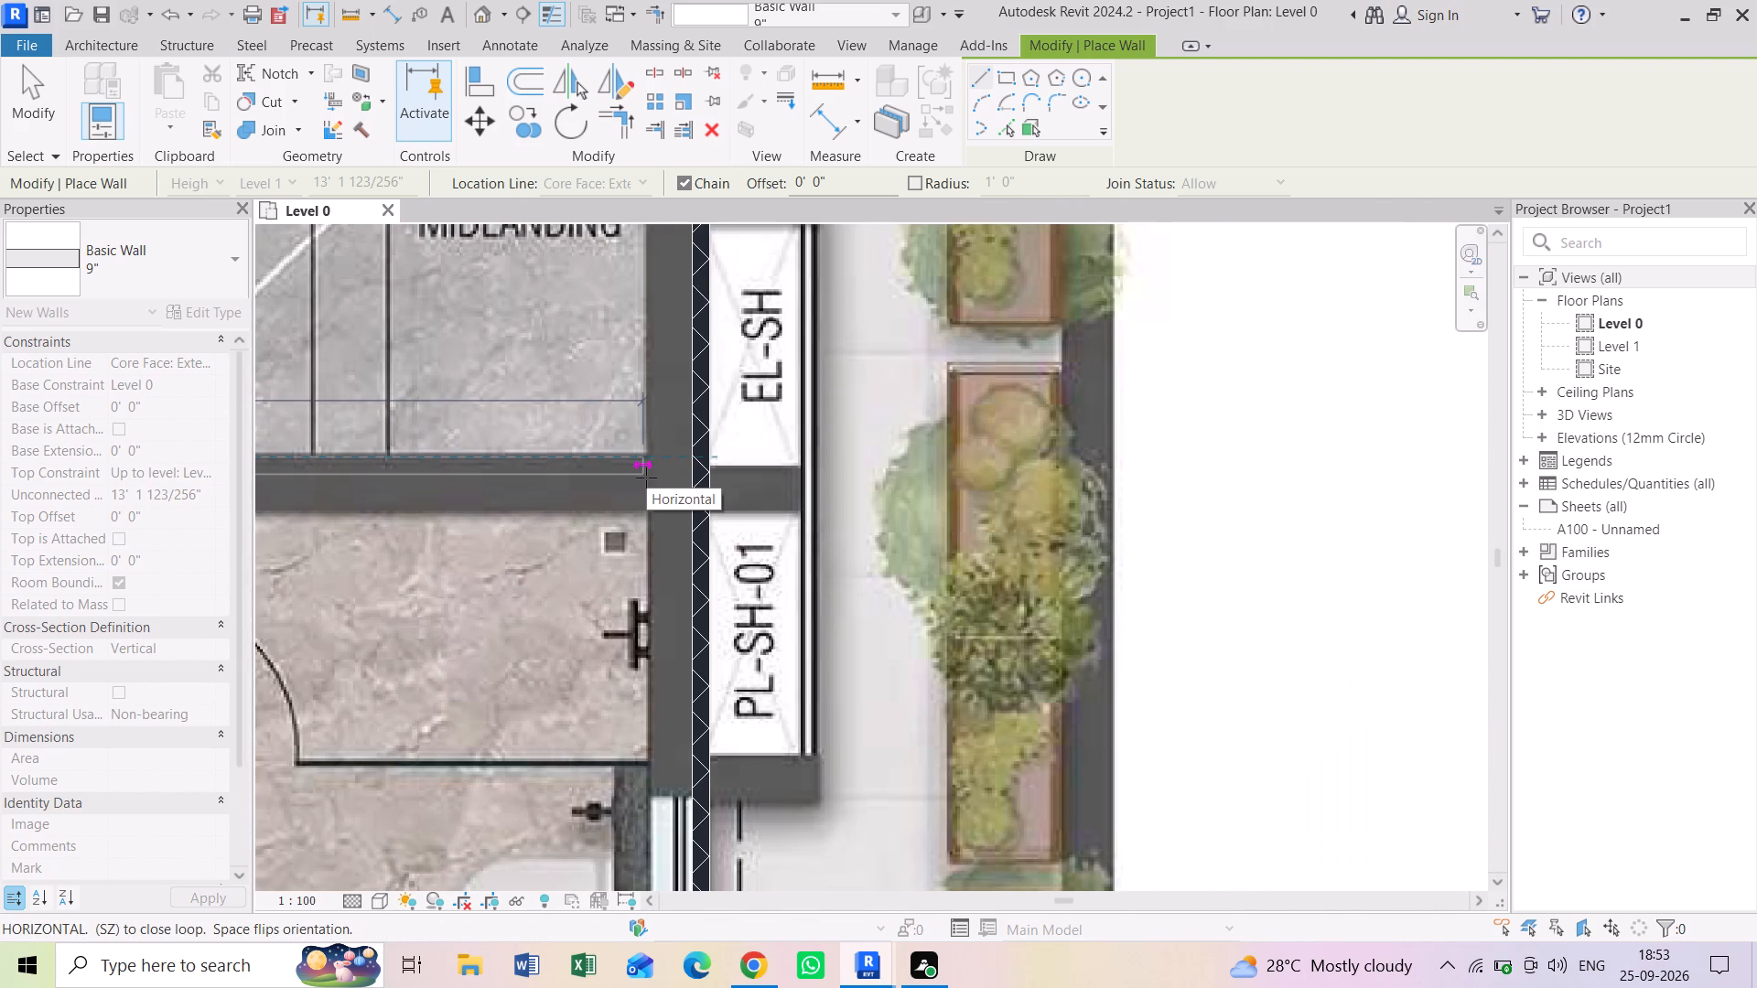
{"action": "left_click", "coordinate": [686, 479]}
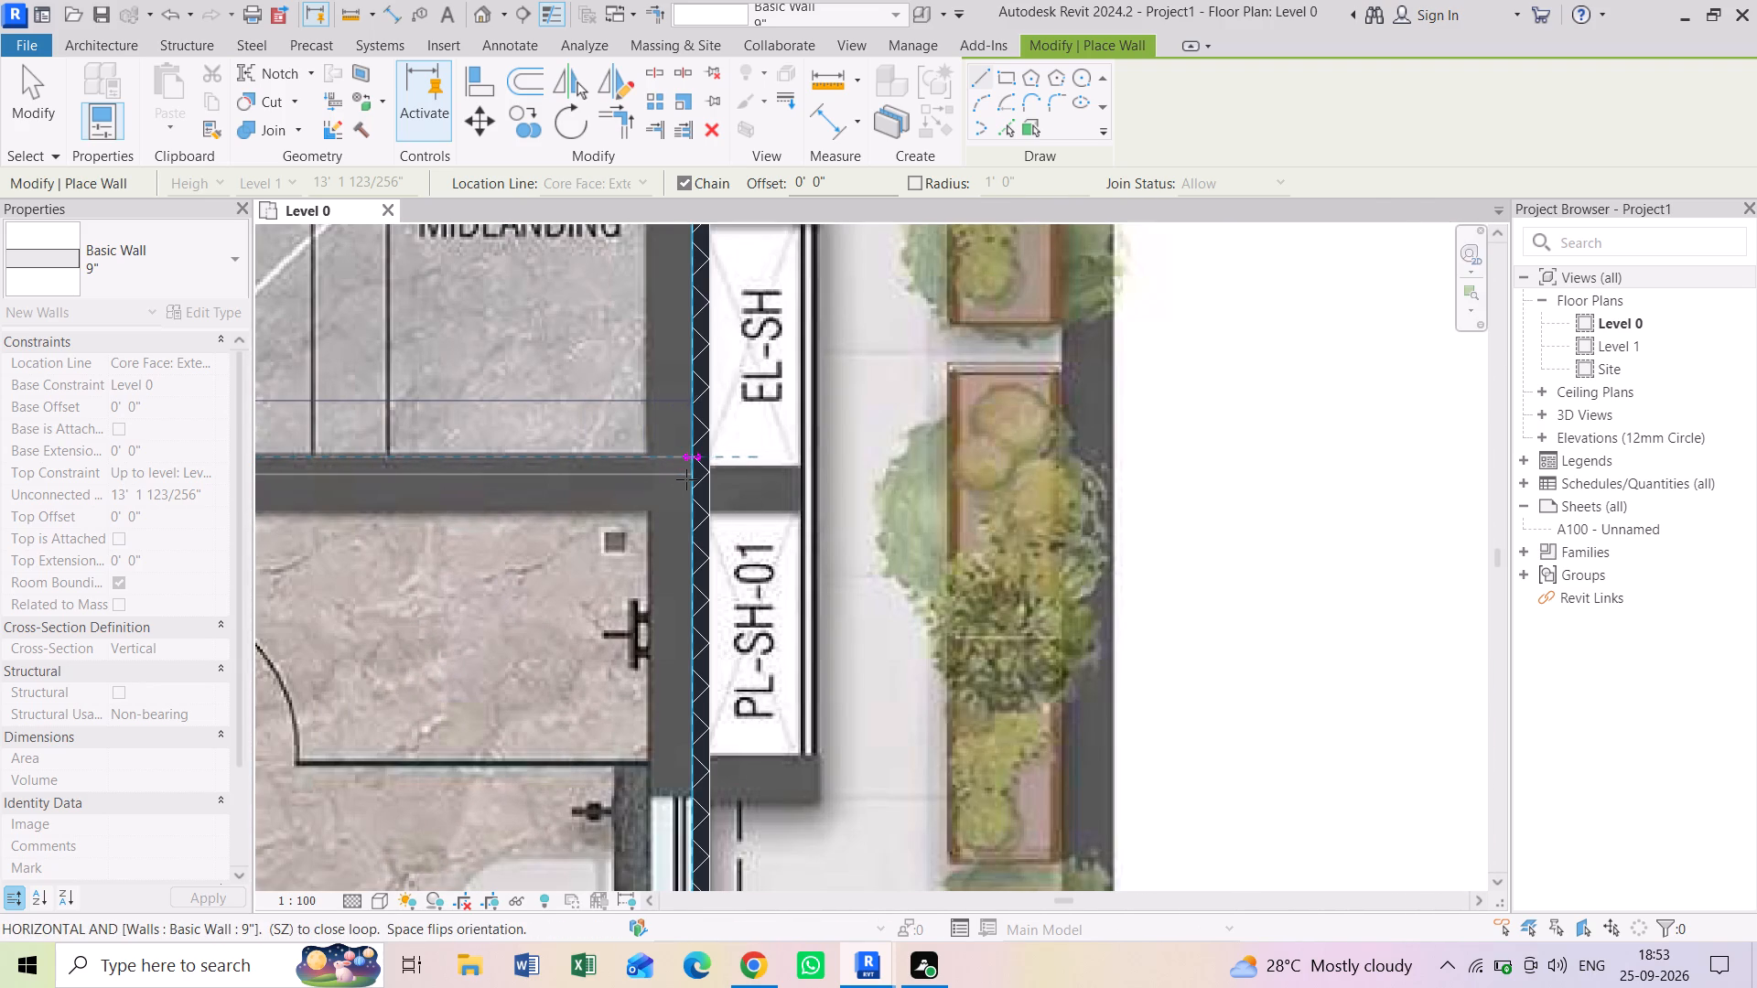
{"action": "scroll", "coordinate": [663, 499], "scroll_direction": "down", "scroll_amount": 4}
{"action": "middle_click_drag", "start_coordinate": [663, 499], "coordinate": [878, 527]}
{"action": "key", "text": "Escape"}
{"action": "key", "text": "Escape"}
{"action": "key", "text": "Escape"}
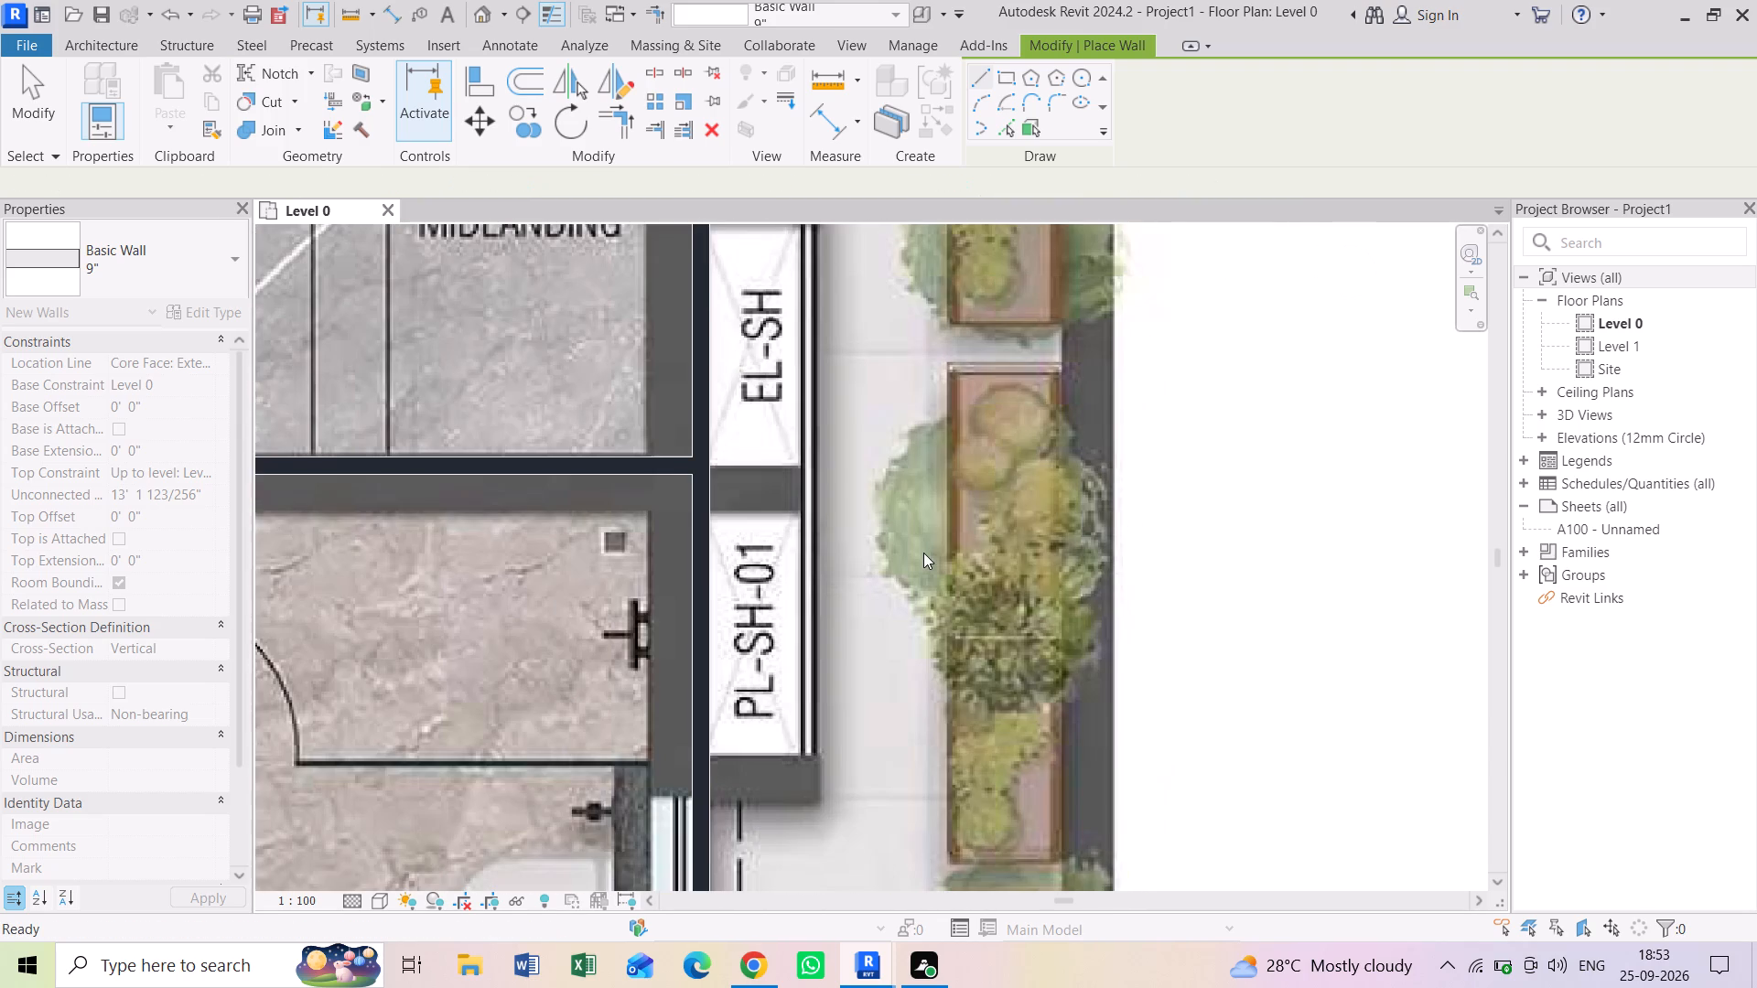
Draw a 9" partition between Bed Room-1 and the toilet, from their north wall south to the walk-in opening's upper edge.
{"action": "scroll", "coordinate": [746, 524], "scroll_direction": "down", "scroll_amount": 4}
{"action": "middle_click_drag", "start_coordinate": [742, 527], "coordinate": [1176, 509]}
{"action": "middle_click_drag", "start_coordinate": [828, 542], "coordinate": [897, 460]}
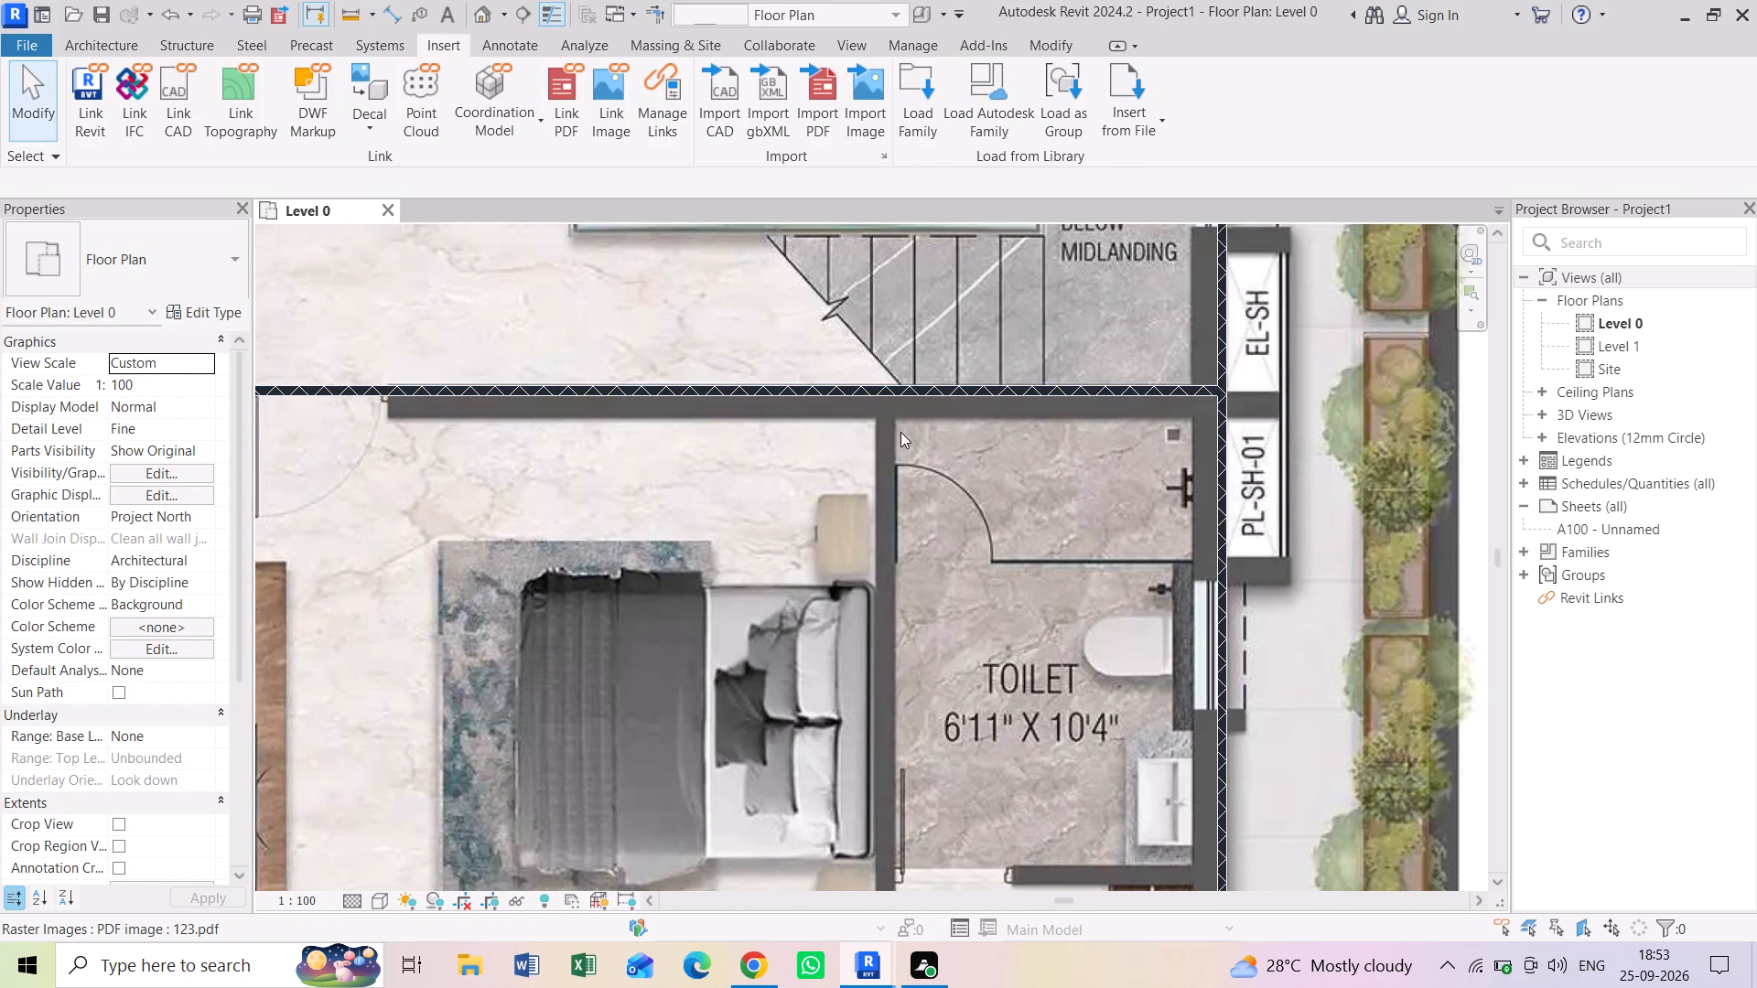
{"action": "key", "text": "w"}
{"action": "key", "text": "a"}
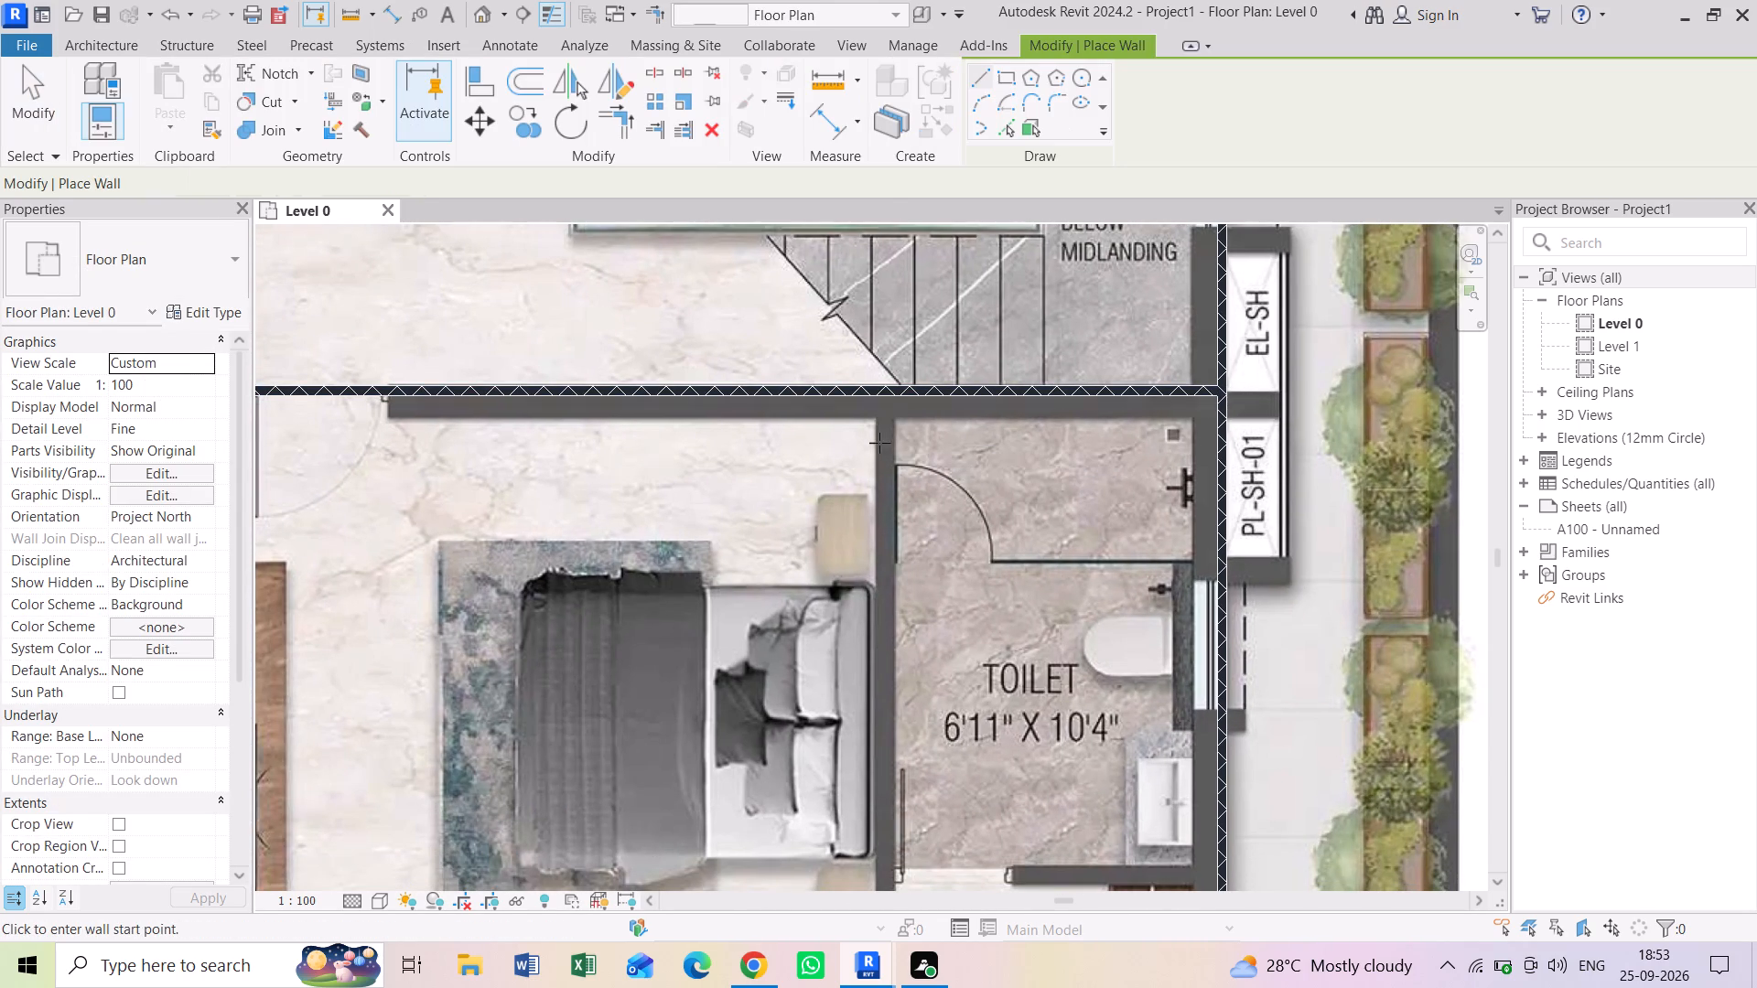
{"action": "scroll", "coordinate": [890, 389], "scroll_direction": "up", "scroll_amount": 5}
{"action": "left_click", "coordinate": [880, 408]}
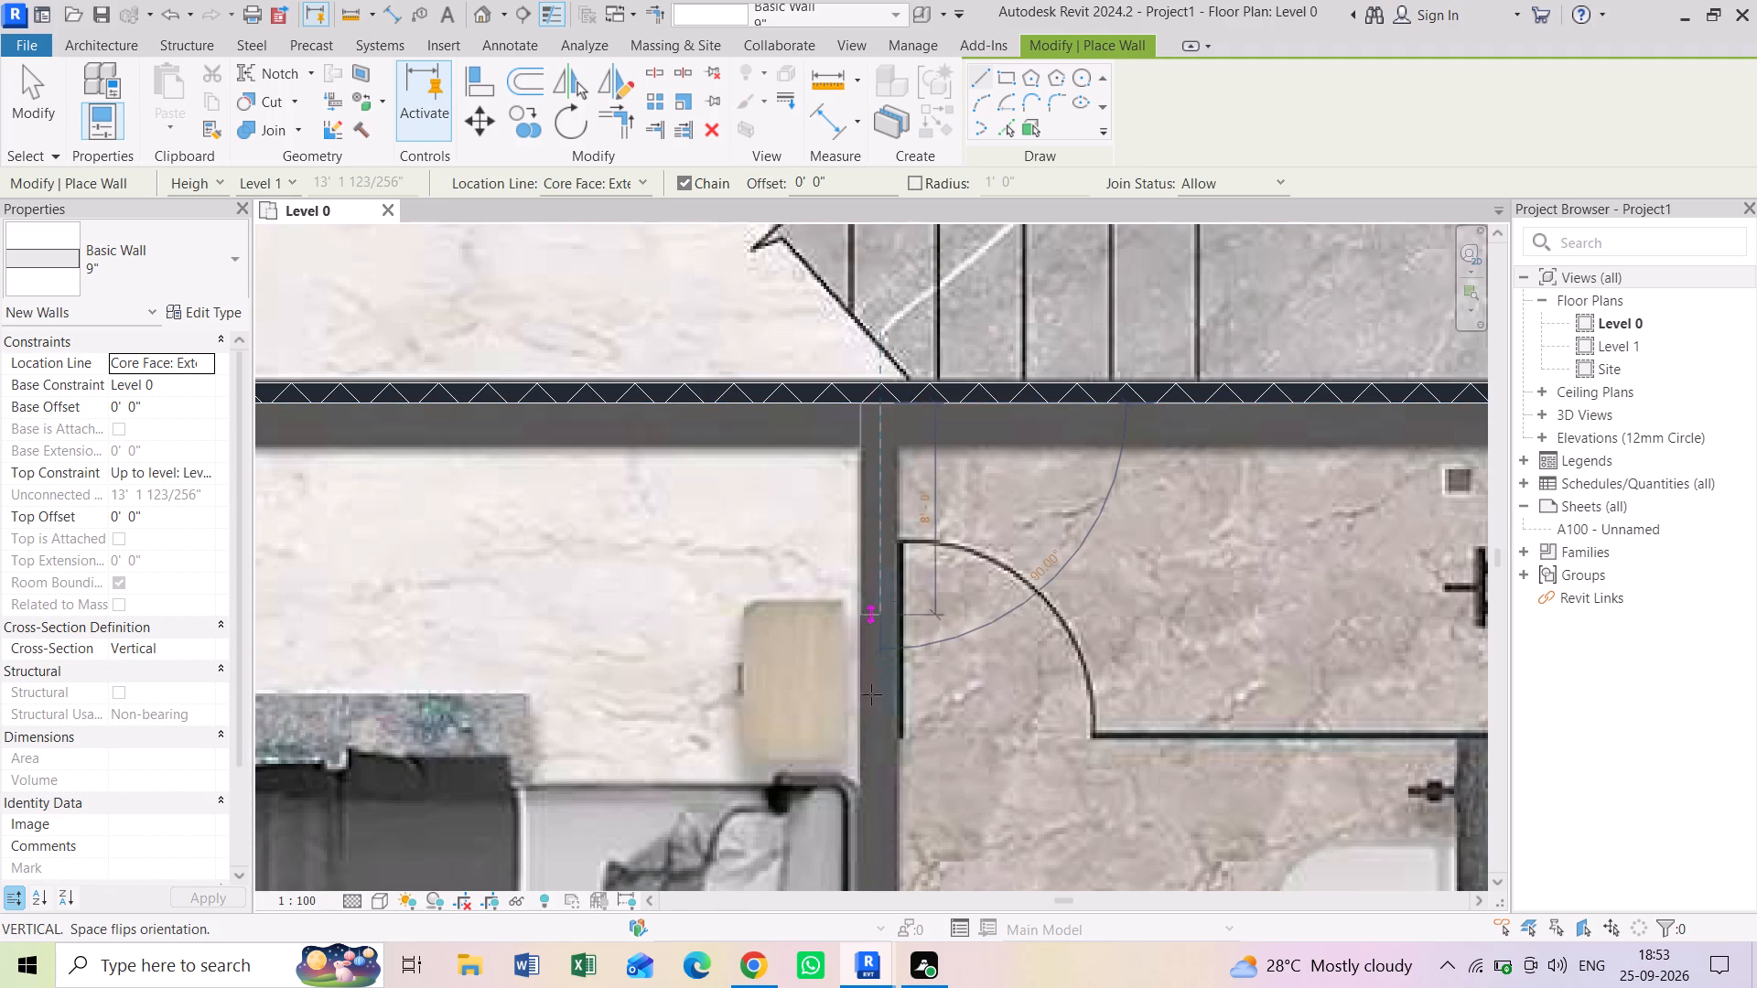
{"action": "key", "text": "Escape"}
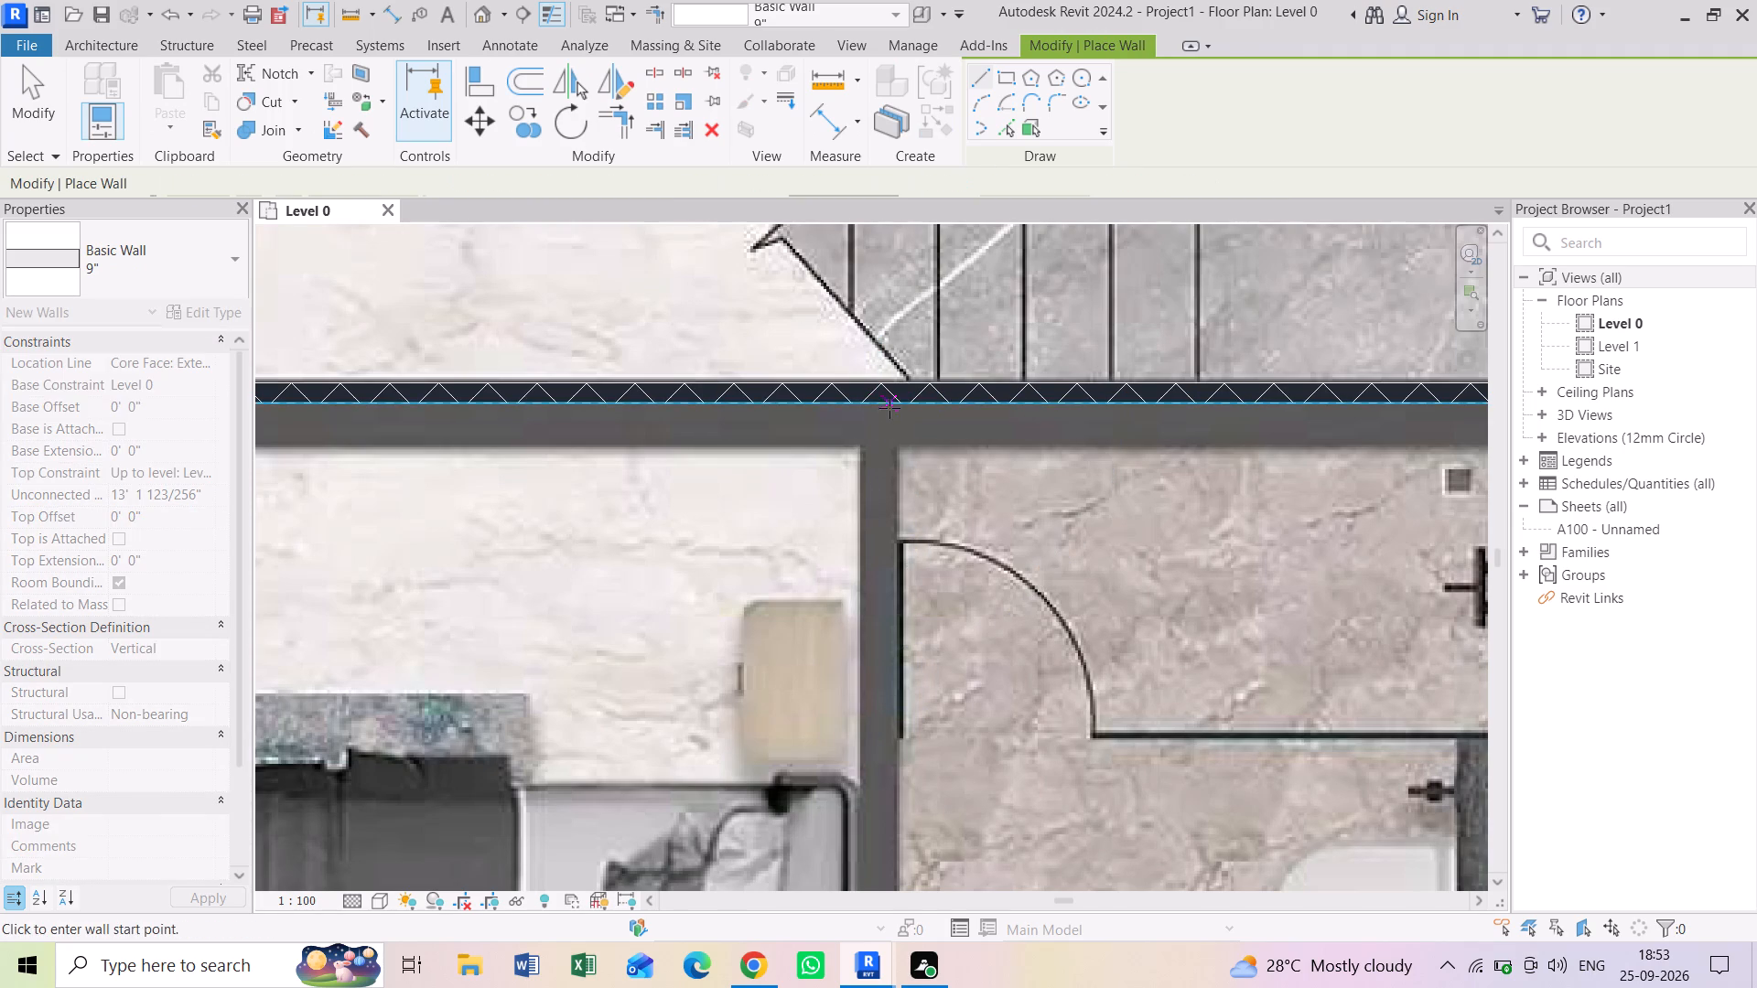
{"action": "left_click", "coordinate": [891, 403]}
{"action": "scroll", "coordinate": [868, 796], "scroll_direction": "down", "scroll_amount": 3}
{"action": "scroll", "coordinate": [868, 800], "scroll_direction": "up", "scroll_amount": 1}
{"action": "middle_click_drag", "start_coordinate": [868, 800], "coordinate": [865, 583]}
{"action": "middle_click_drag", "start_coordinate": [860, 669], "coordinate": [868, 644]}
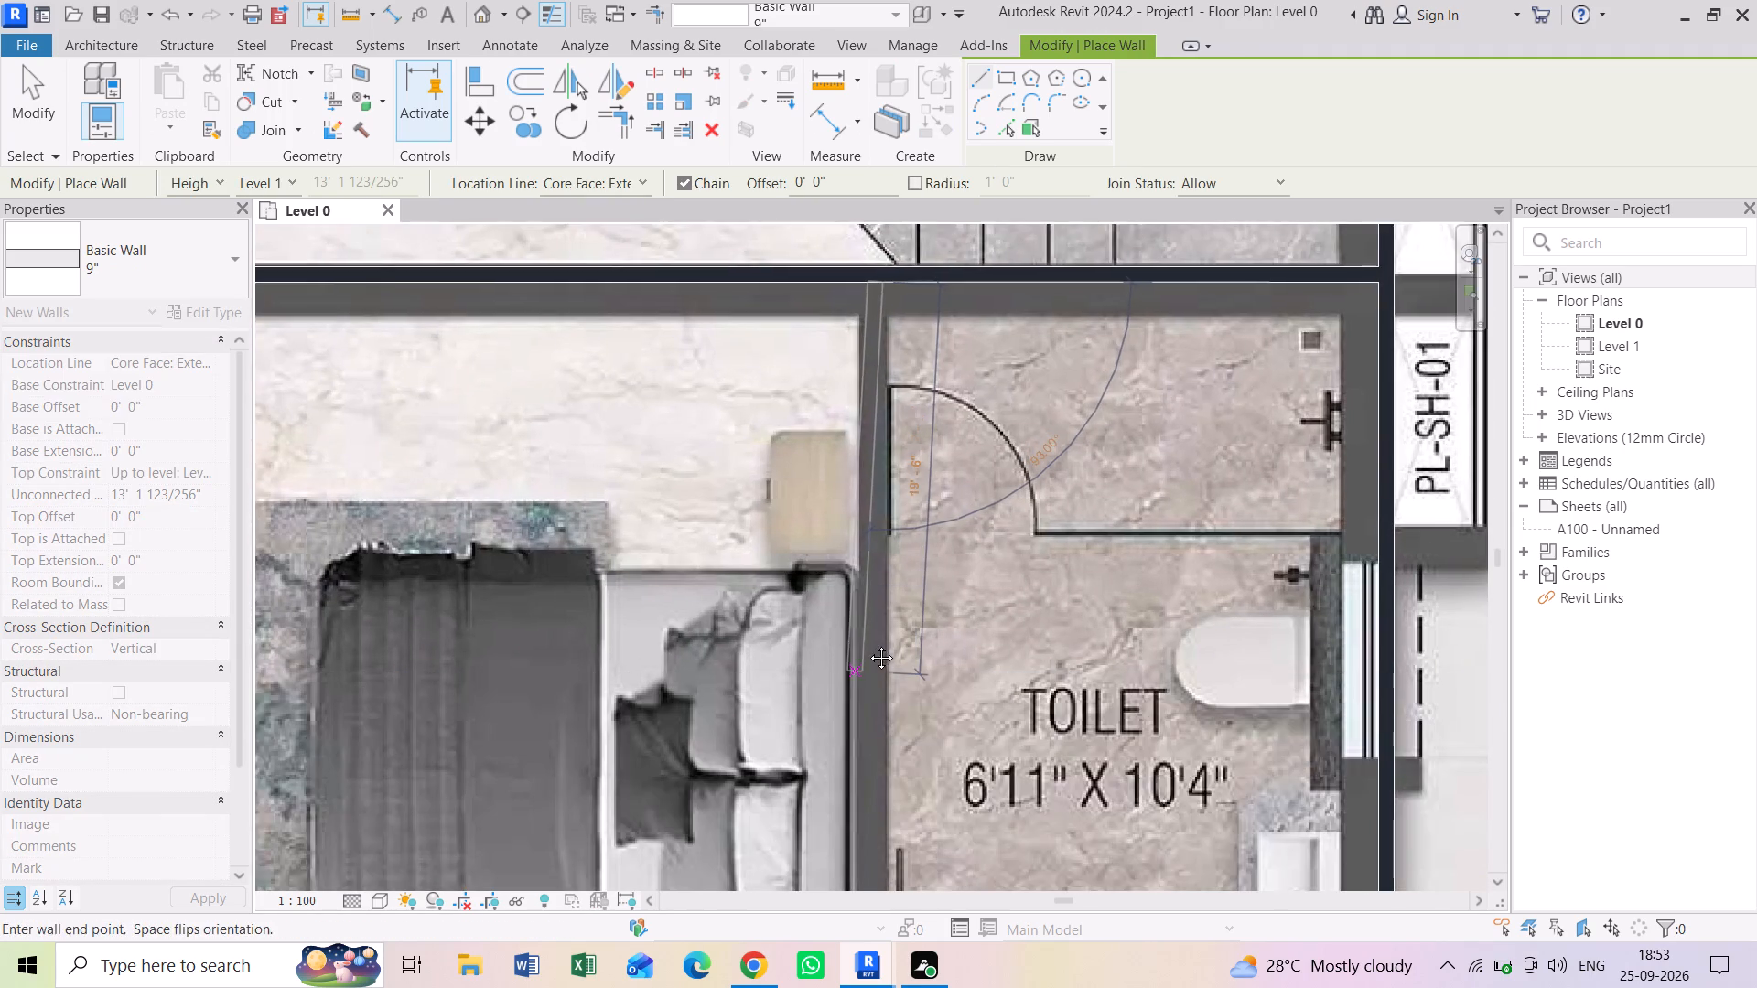
{"action": "middle_click_drag", "start_coordinate": [868, 644], "coordinate": [870, 381]}
{"action": "middle_click_drag", "start_coordinate": [910, 652], "coordinate": [917, 374]}
{"action": "middle_click_drag", "start_coordinate": [914, 594], "coordinate": [929, 462]}
{"action": "middle_click_drag", "start_coordinate": [917, 660], "coordinate": [918, 648]}
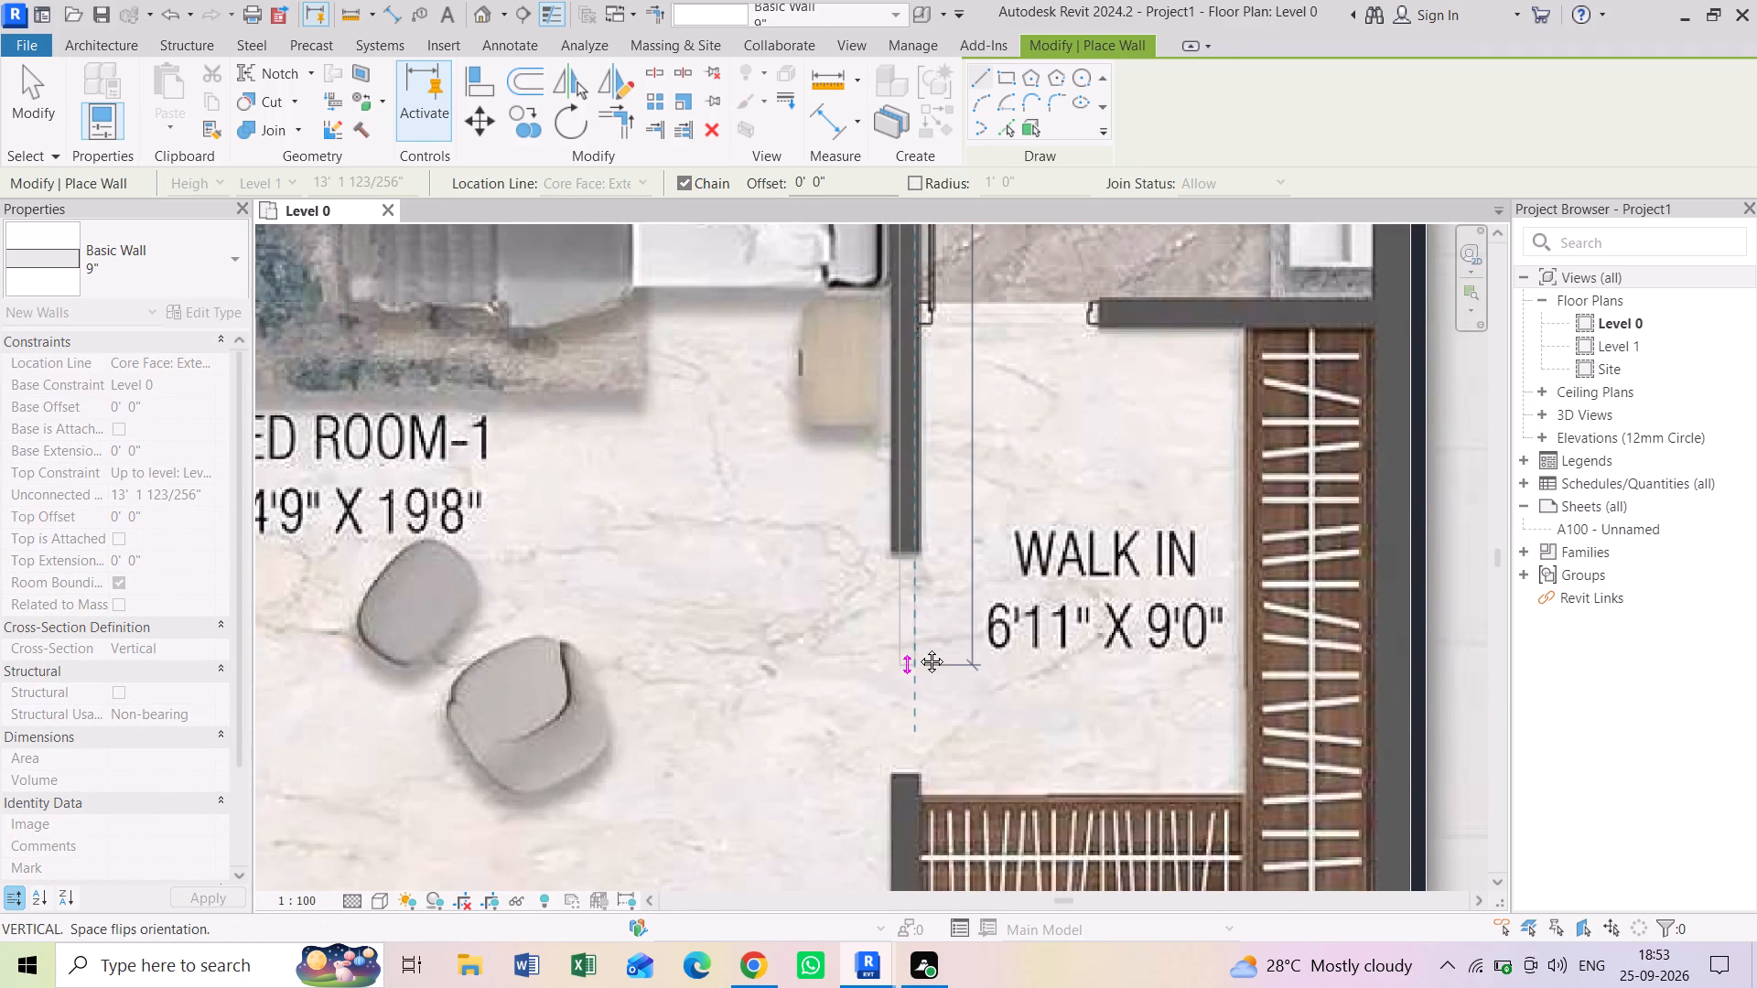
{"action": "middle_click_drag", "start_coordinate": [918, 648], "coordinate": [920, 421]}
{"action": "middle_click_drag", "start_coordinate": [925, 308], "coordinate": [932, 517]}
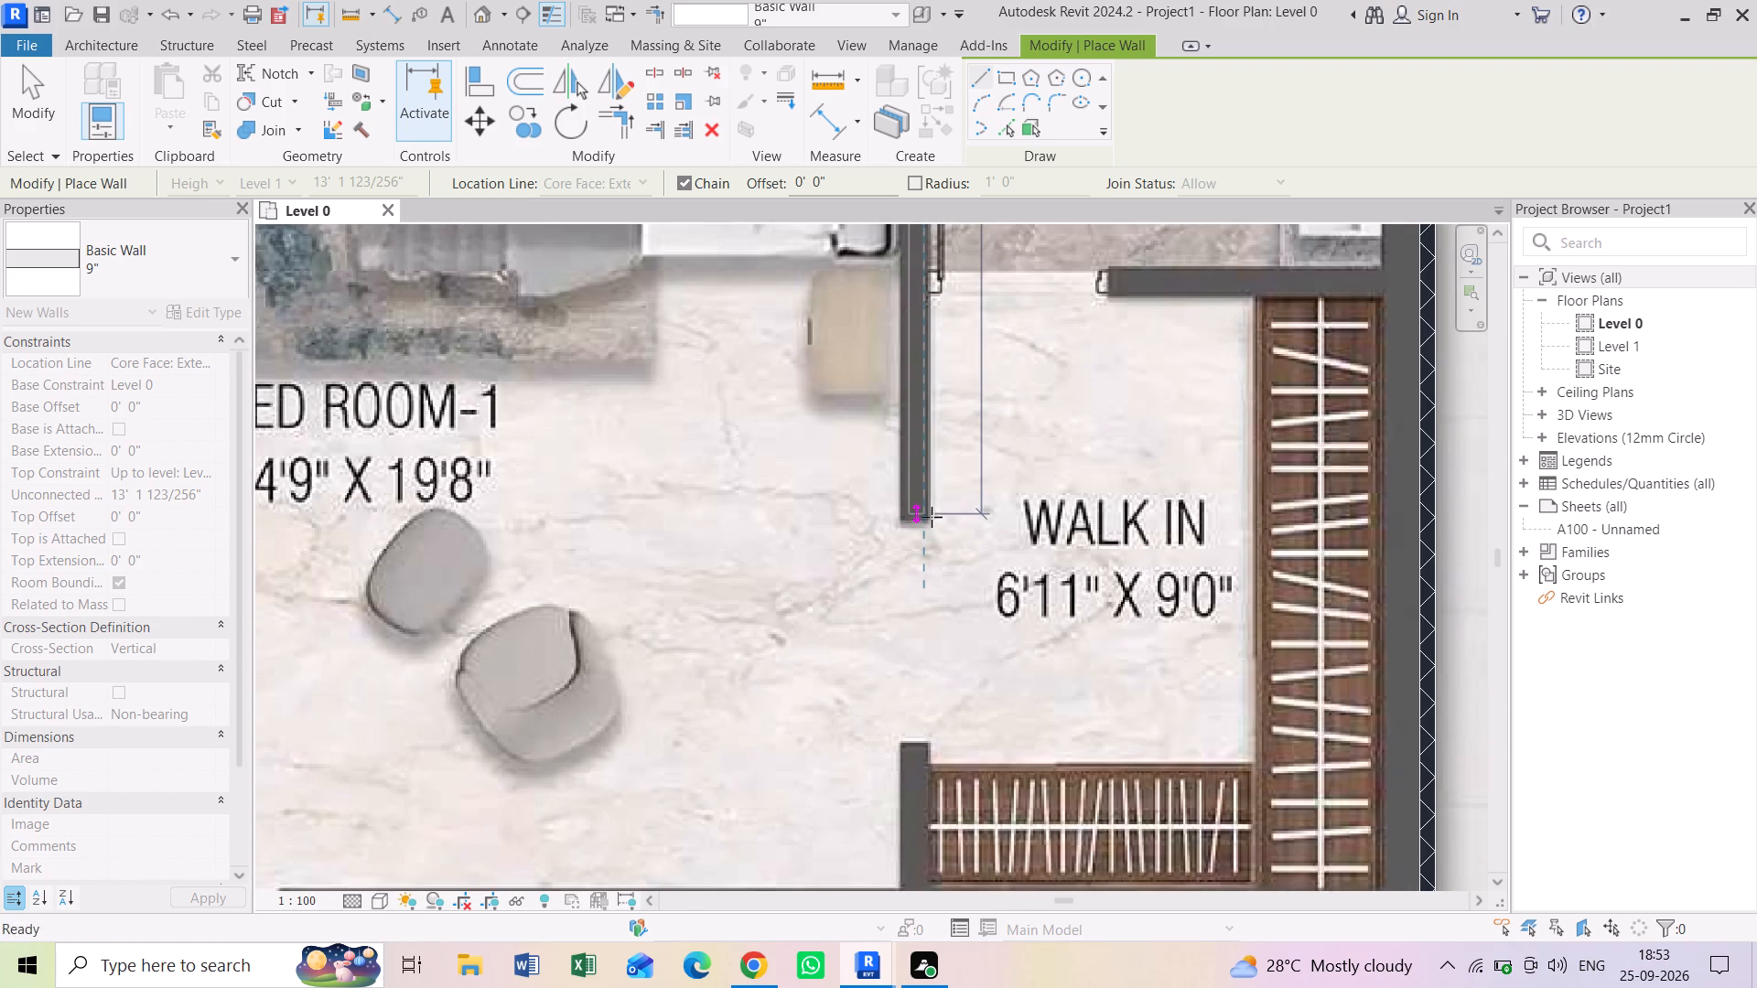
{"action": "scroll", "coordinate": [932, 520], "scroll_direction": "up", "scroll_amount": 5}
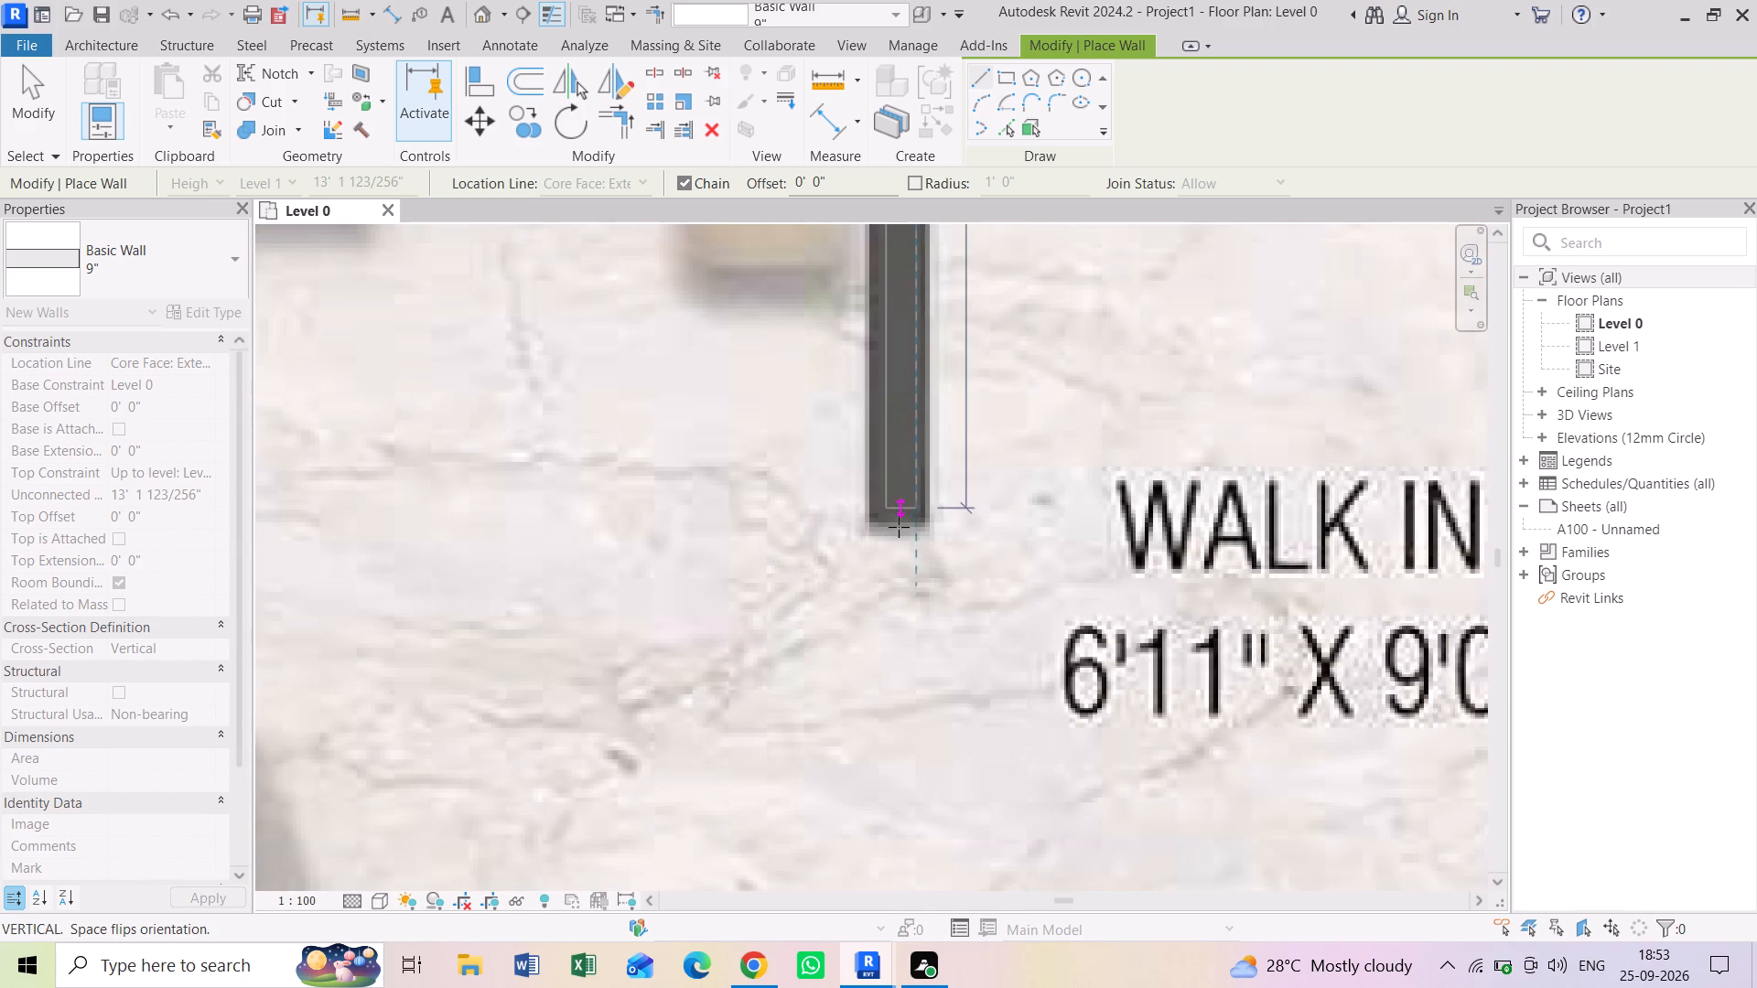
{"action": "left_click", "coordinate": [899, 527]}
{"action": "key", "text": "Escape"}
Draw a short 9" wall from the south side of the walk-in opening, beside the wardrobe, down to the south exterior wall.
{"action": "middle_click_drag", "start_coordinate": [916, 682], "coordinate": [917, 414]}
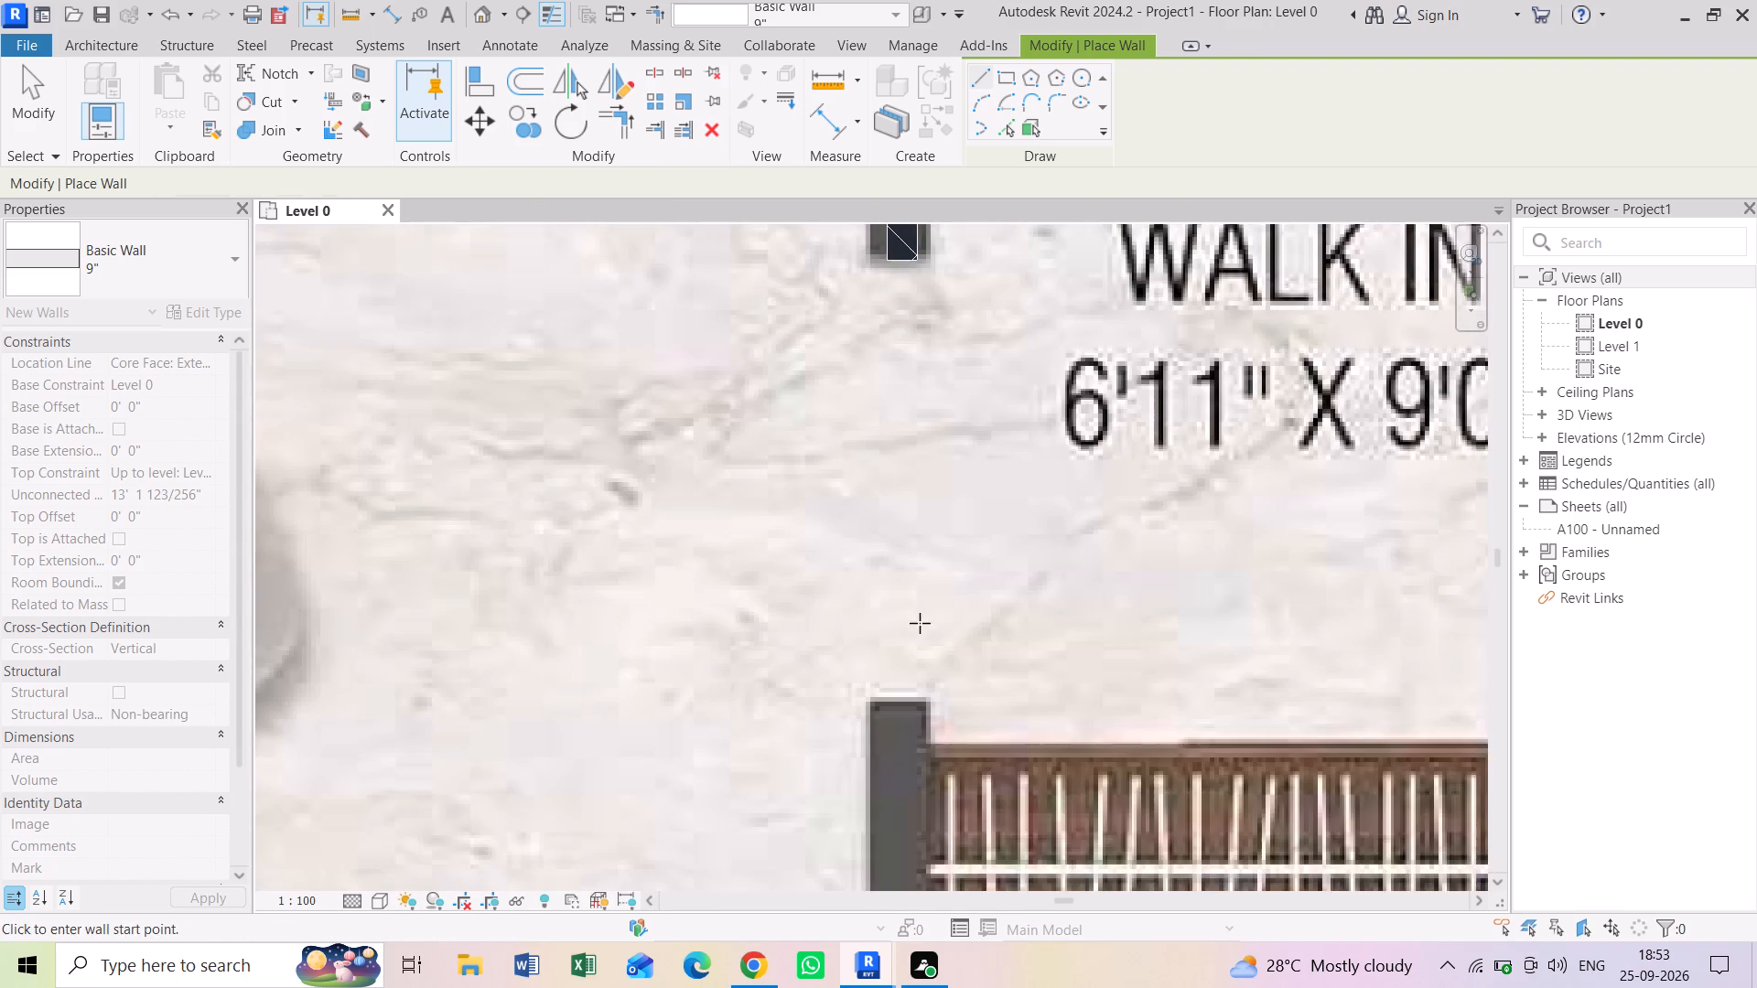
{"action": "middle_click_drag", "start_coordinate": [920, 623], "coordinate": [932, 446]}
{"action": "middle_click_drag", "start_coordinate": [917, 564], "coordinate": [926, 480]}
{"action": "left_click", "coordinate": [918, 444]}
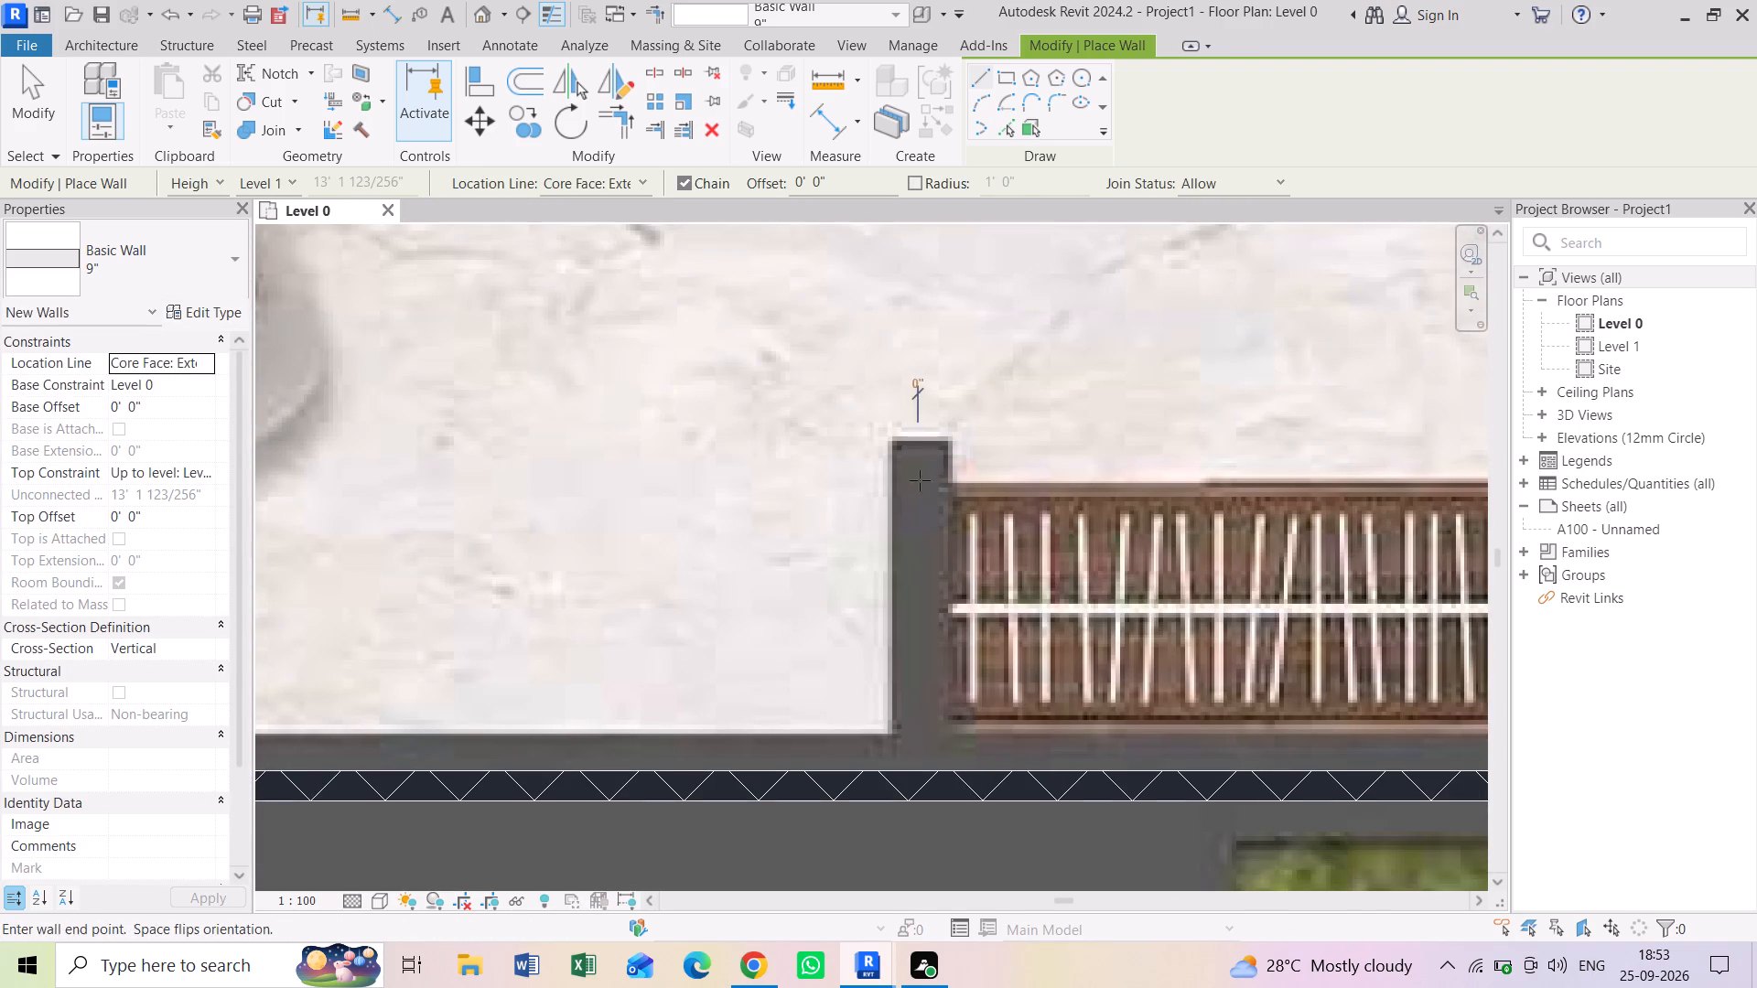
{"action": "left_click", "coordinate": [906, 768]}
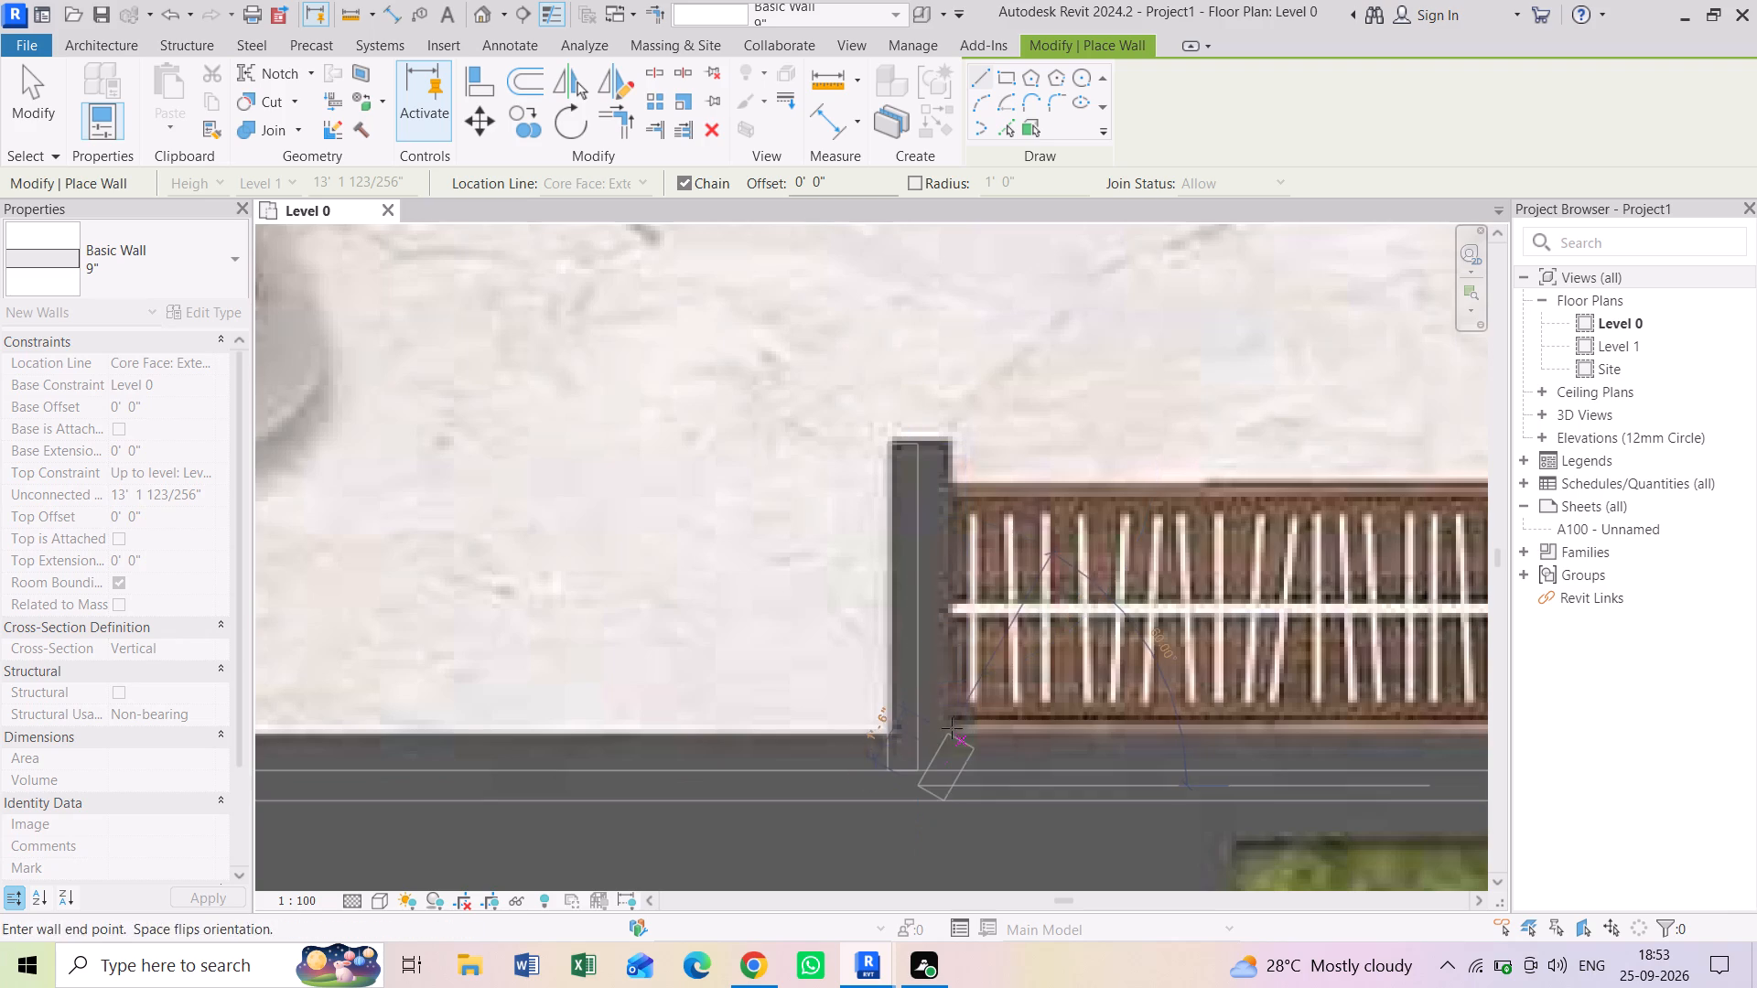
{"action": "key", "text": "Escape"}
{"action": "key", "text": "Escape"}
{"action": "key", "text": "Escape"}
Look over the Bed Room-1 walls and the adjoining plan area toward the drawing room and staircase.
{"action": "scroll", "coordinate": [900, 625], "scroll_direction": "down", "scroll_amount": 6}
{"action": "scroll", "coordinate": [824, 596], "scroll_direction": "down", "scroll_amount": 2}
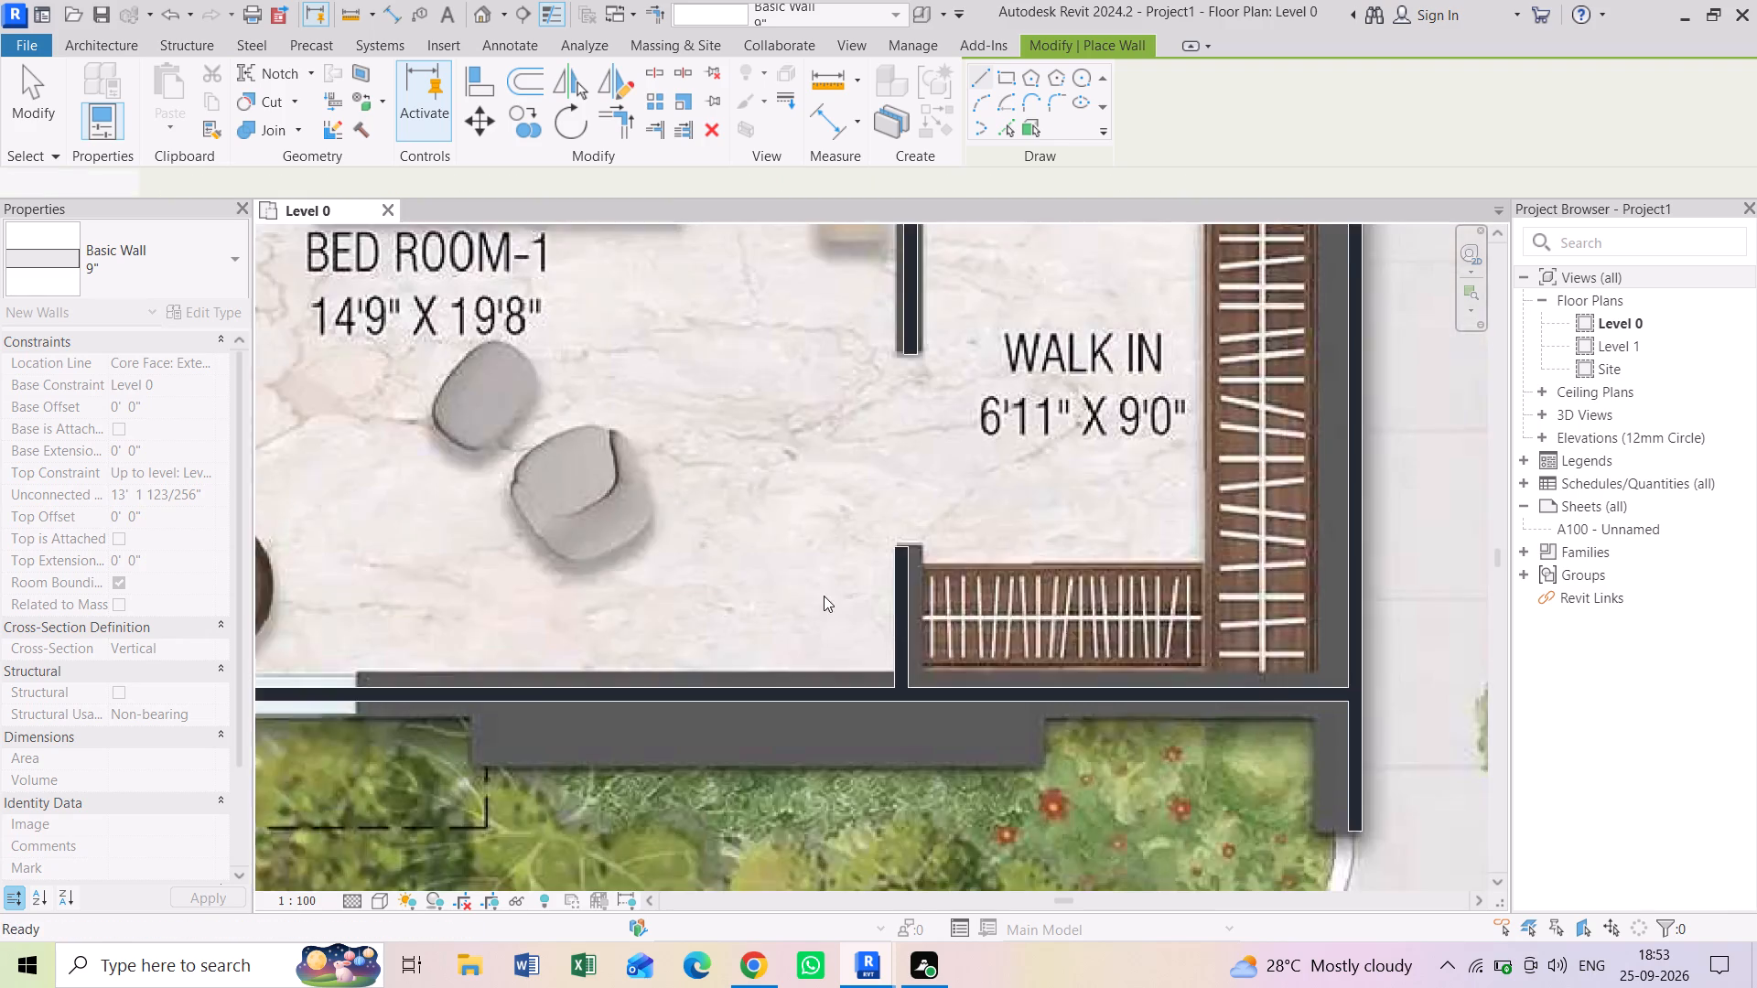
{"action": "scroll", "coordinate": [824, 596], "scroll_direction": "down", "scroll_amount": 1}
{"action": "middle_click_drag", "start_coordinate": [742, 560], "coordinate": [954, 779]}
{"action": "key", "text": "Escape"}
{"action": "key", "text": "Escape"}
{"action": "scroll", "coordinate": [633, 499], "scroll_direction": "down", "scroll_amount": 2}
{"action": "scroll", "coordinate": [613, 489], "scroll_direction": "up", "scroll_amount": 1}
{"action": "middle_click_drag", "start_coordinate": [613, 489], "coordinate": [757, 691]}
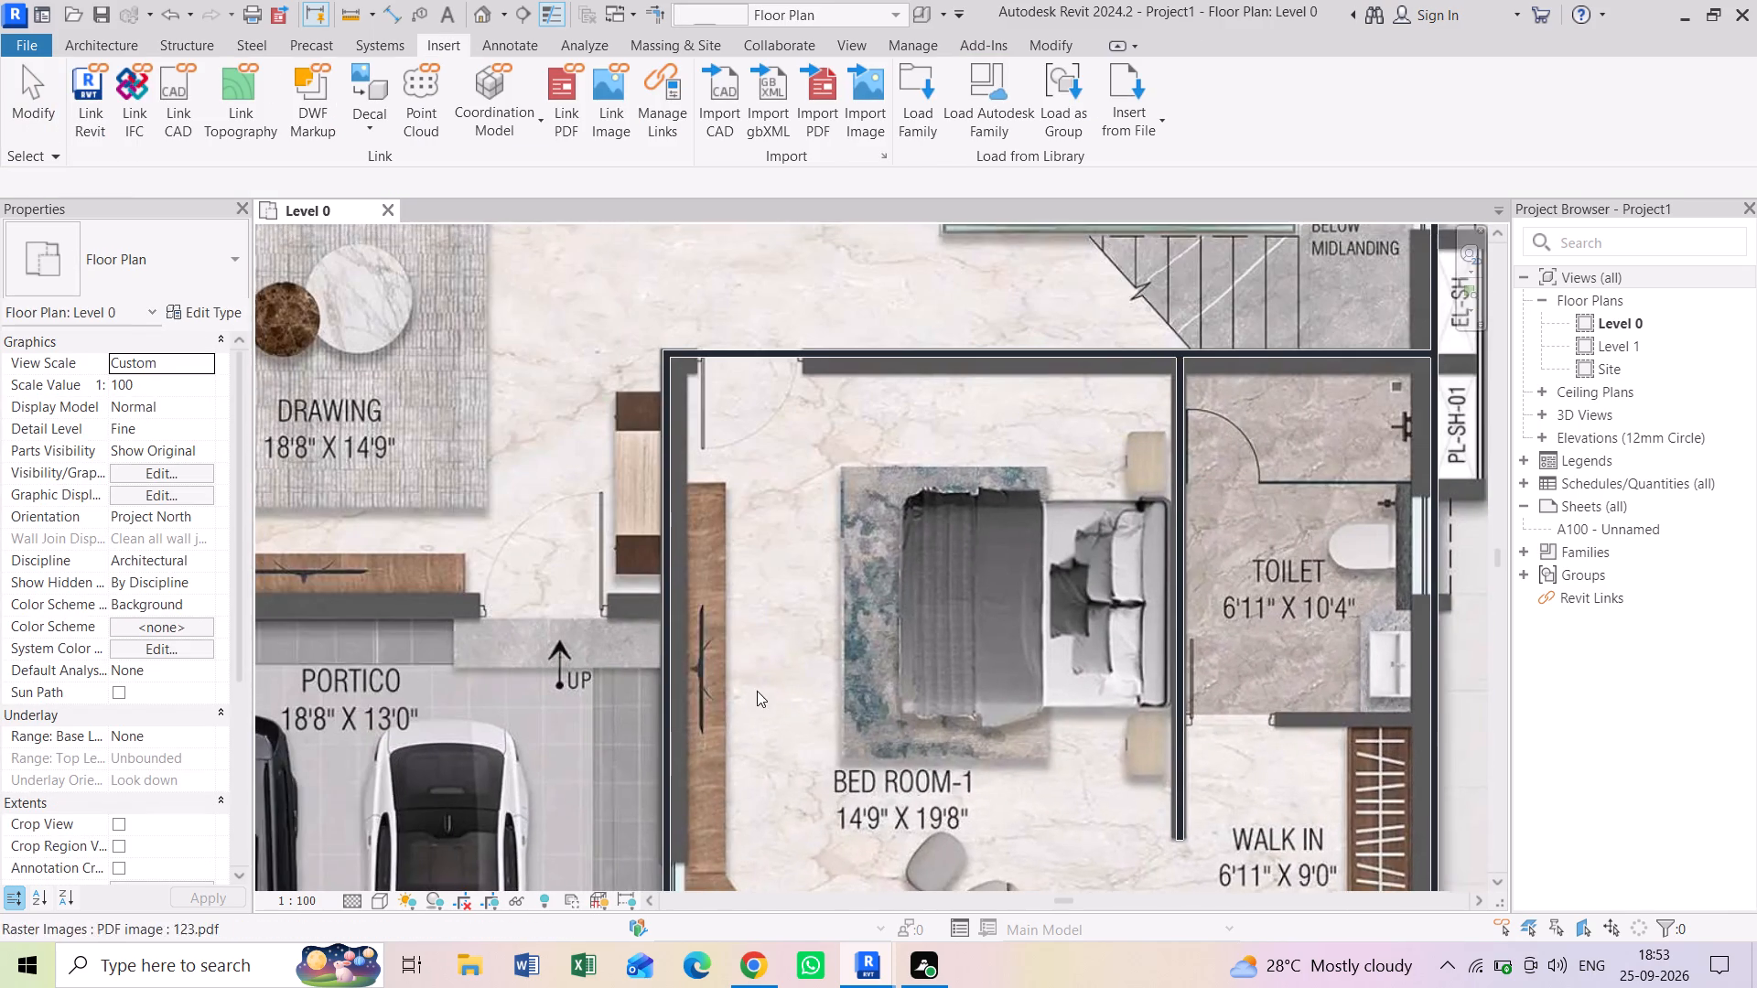
{"action": "middle_click_drag", "start_coordinate": [688, 599], "coordinate": [781, 685]}
{"action": "middle_click_drag", "start_coordinate": [733, 548], "coordinate": [741, 568]}
{"action": "middle_click_drag", "start_coordinate": [734, 507], "coordinate": [747, 530]}
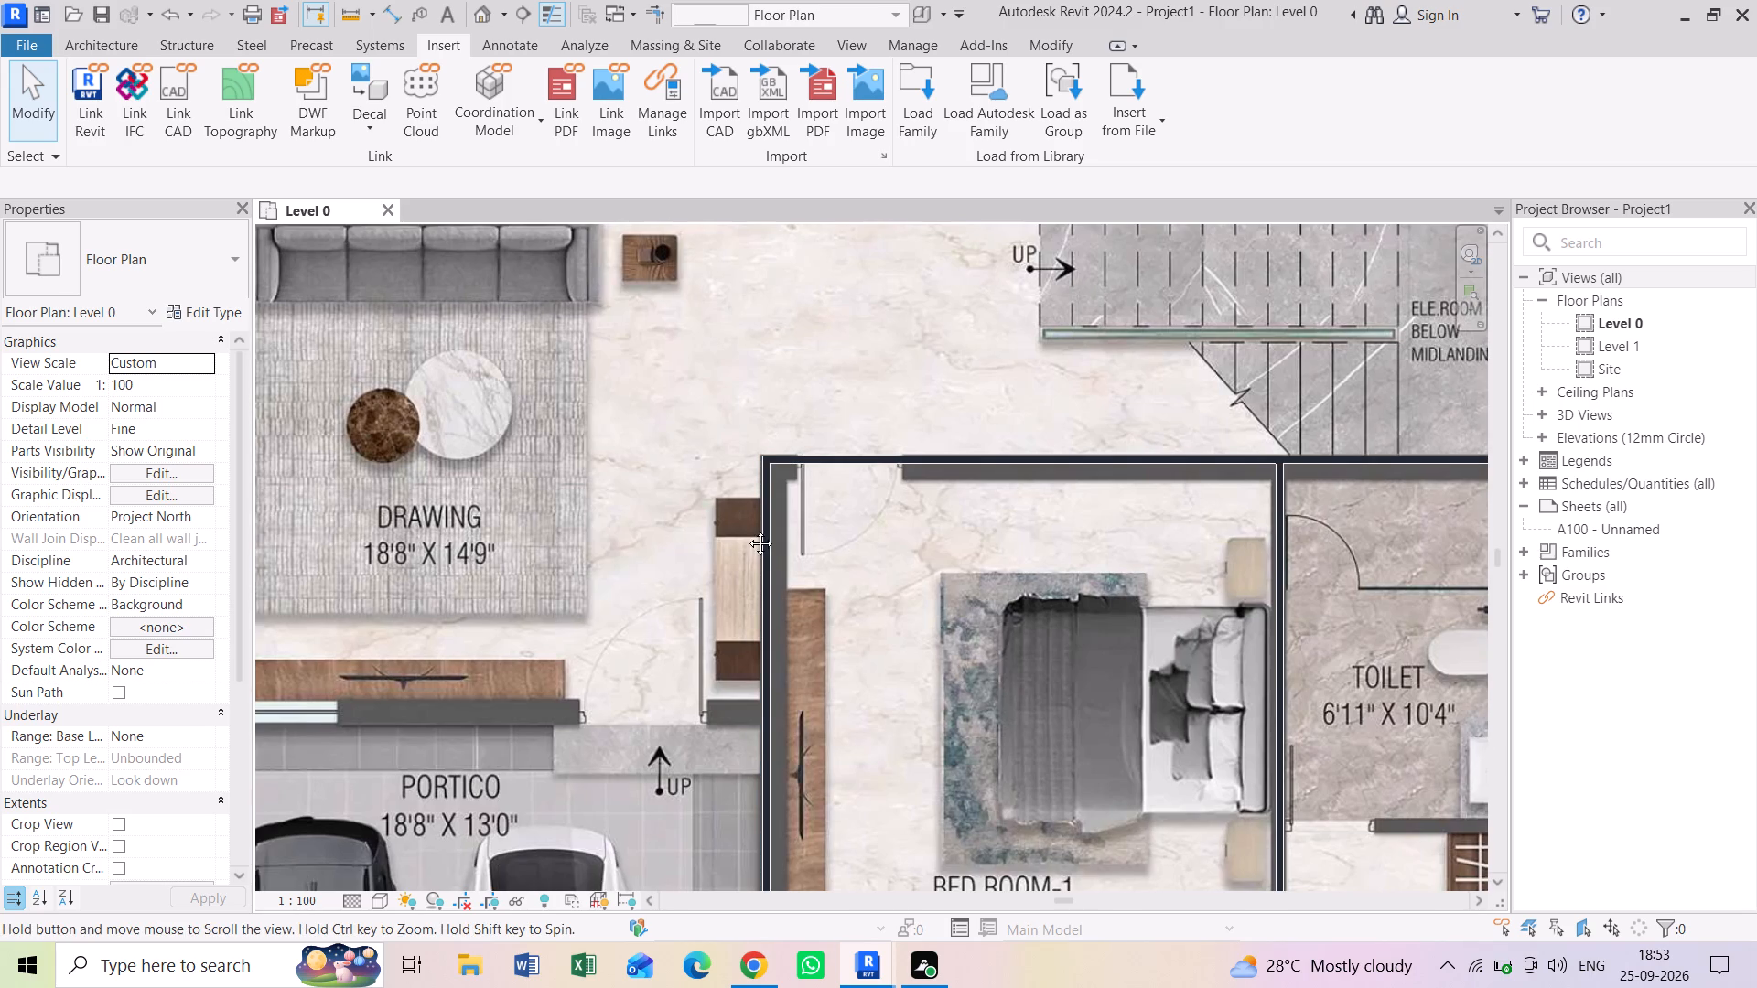
{"action": "middle_click_drag", "start_coordinate": [747, 530], "coordinate": [862, 656]}
{"action": "scroll", "coordinate": [784, 527], "scroll_direction": "down", "scroll_amount": 2}
{"action": "middle_click_drag", "start_coordinate": [765, 474], "coordinate": [813, 492]}
{"action": "scroll", "coordinate": [975, 594], "scroll_direction": "up", "scroll_amount": 6}
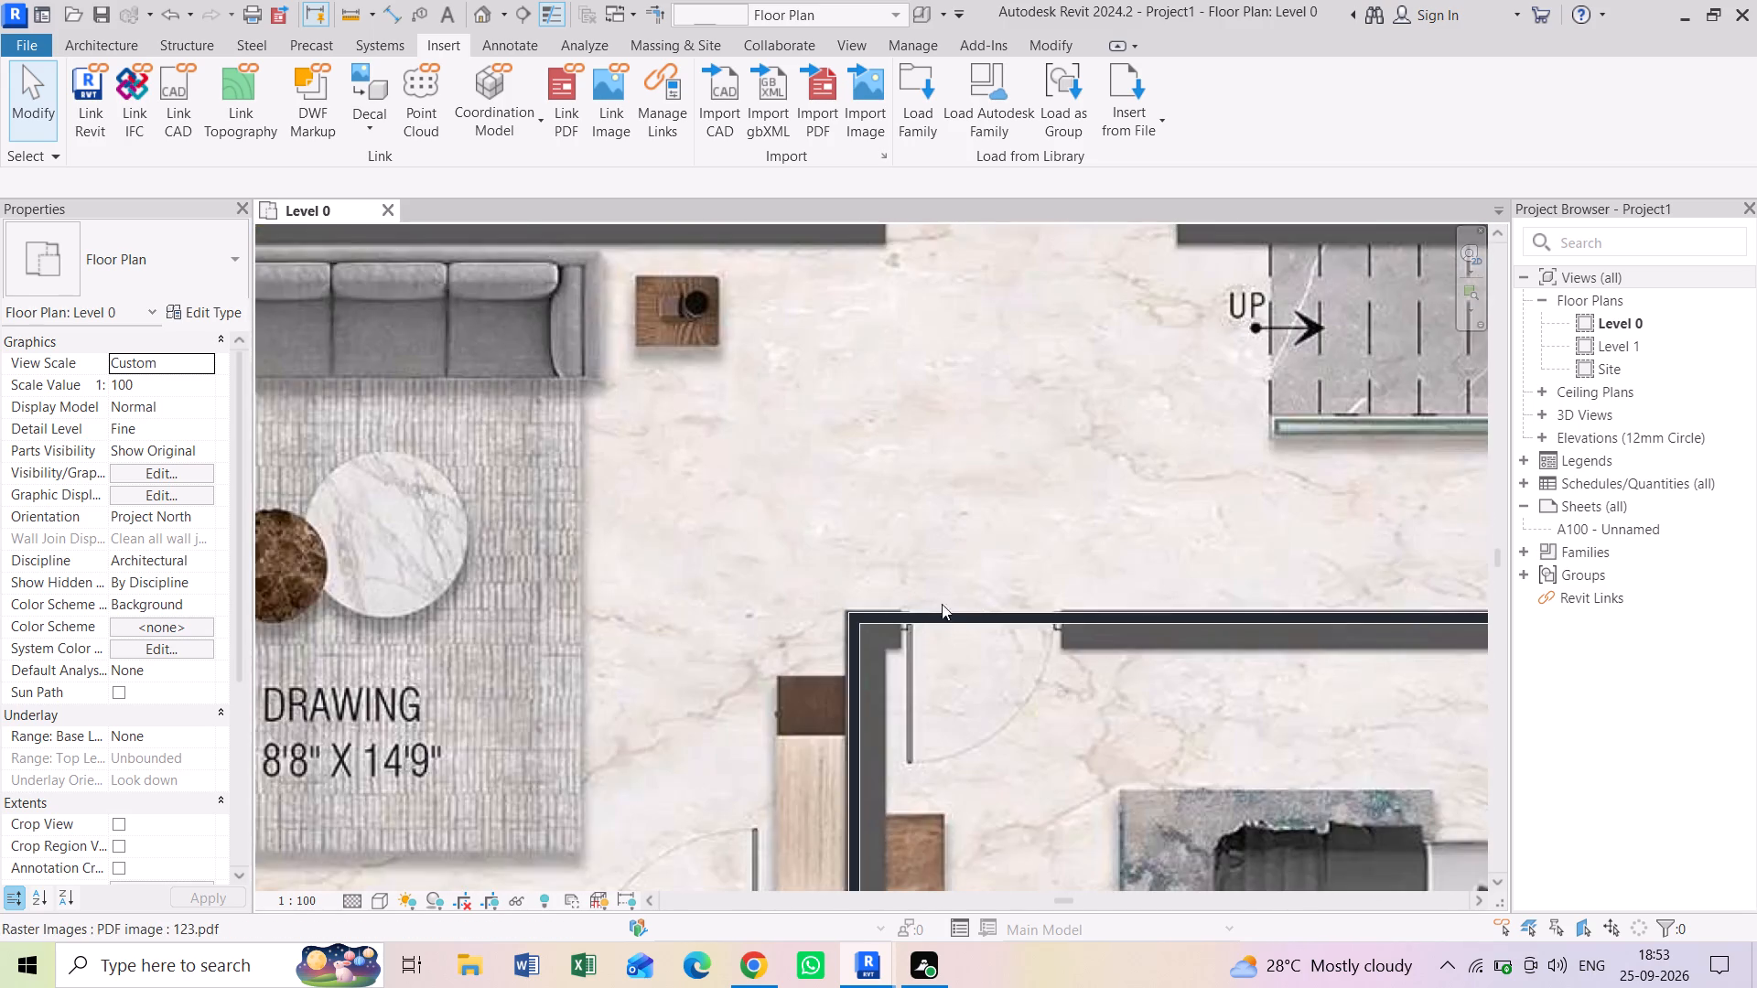
{"action": "scroll", "coordinate": [929, 625], "scroll_direction": "up", "scroll_amount": 5}
{"action": "scroll", "coordinate": [896, 615], "scroll_direction": "down", "scroll_amount": 5}
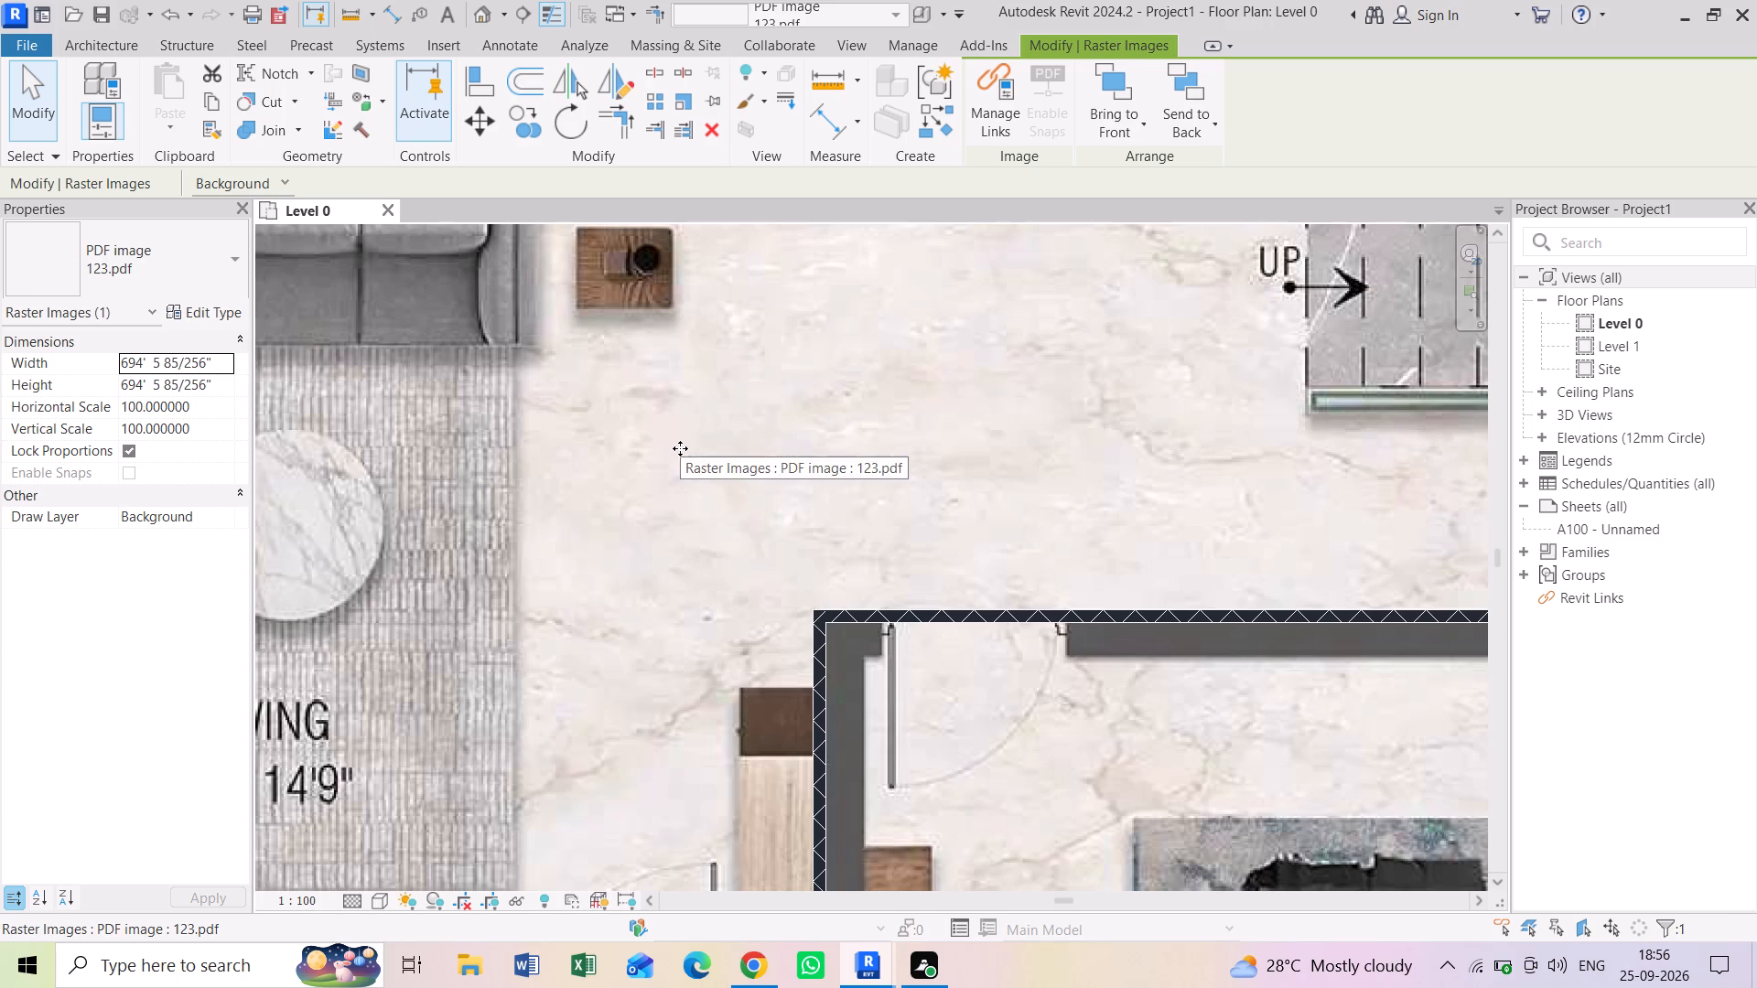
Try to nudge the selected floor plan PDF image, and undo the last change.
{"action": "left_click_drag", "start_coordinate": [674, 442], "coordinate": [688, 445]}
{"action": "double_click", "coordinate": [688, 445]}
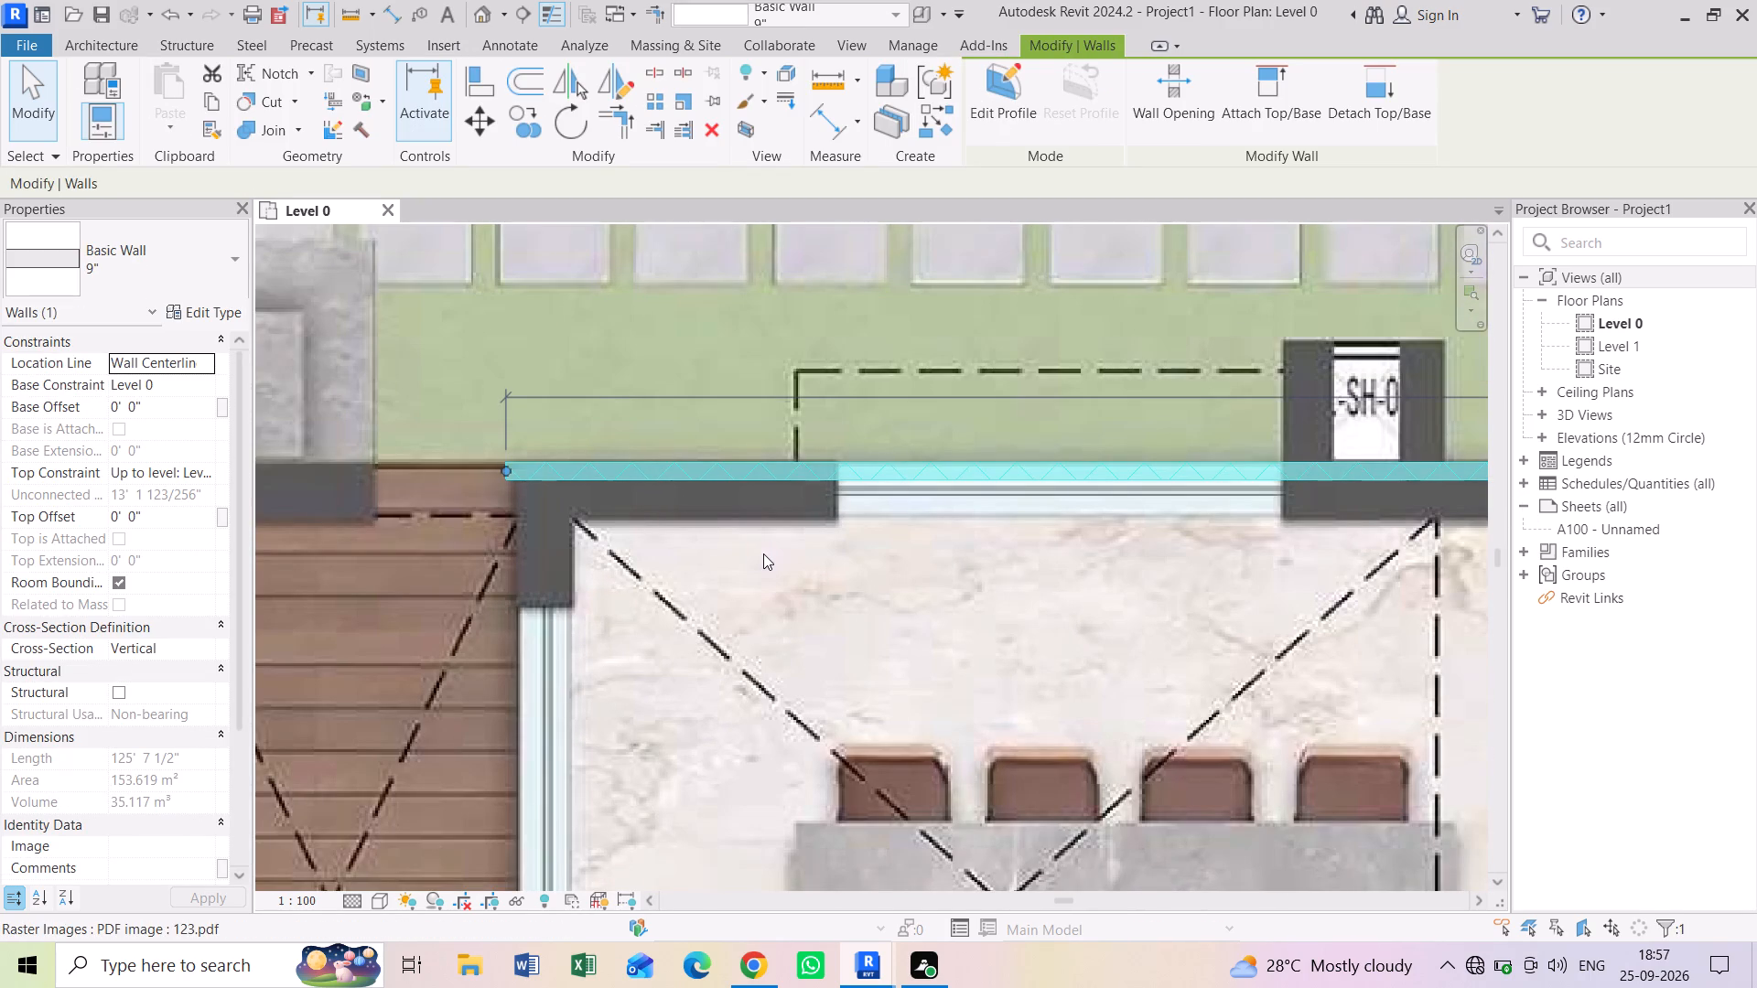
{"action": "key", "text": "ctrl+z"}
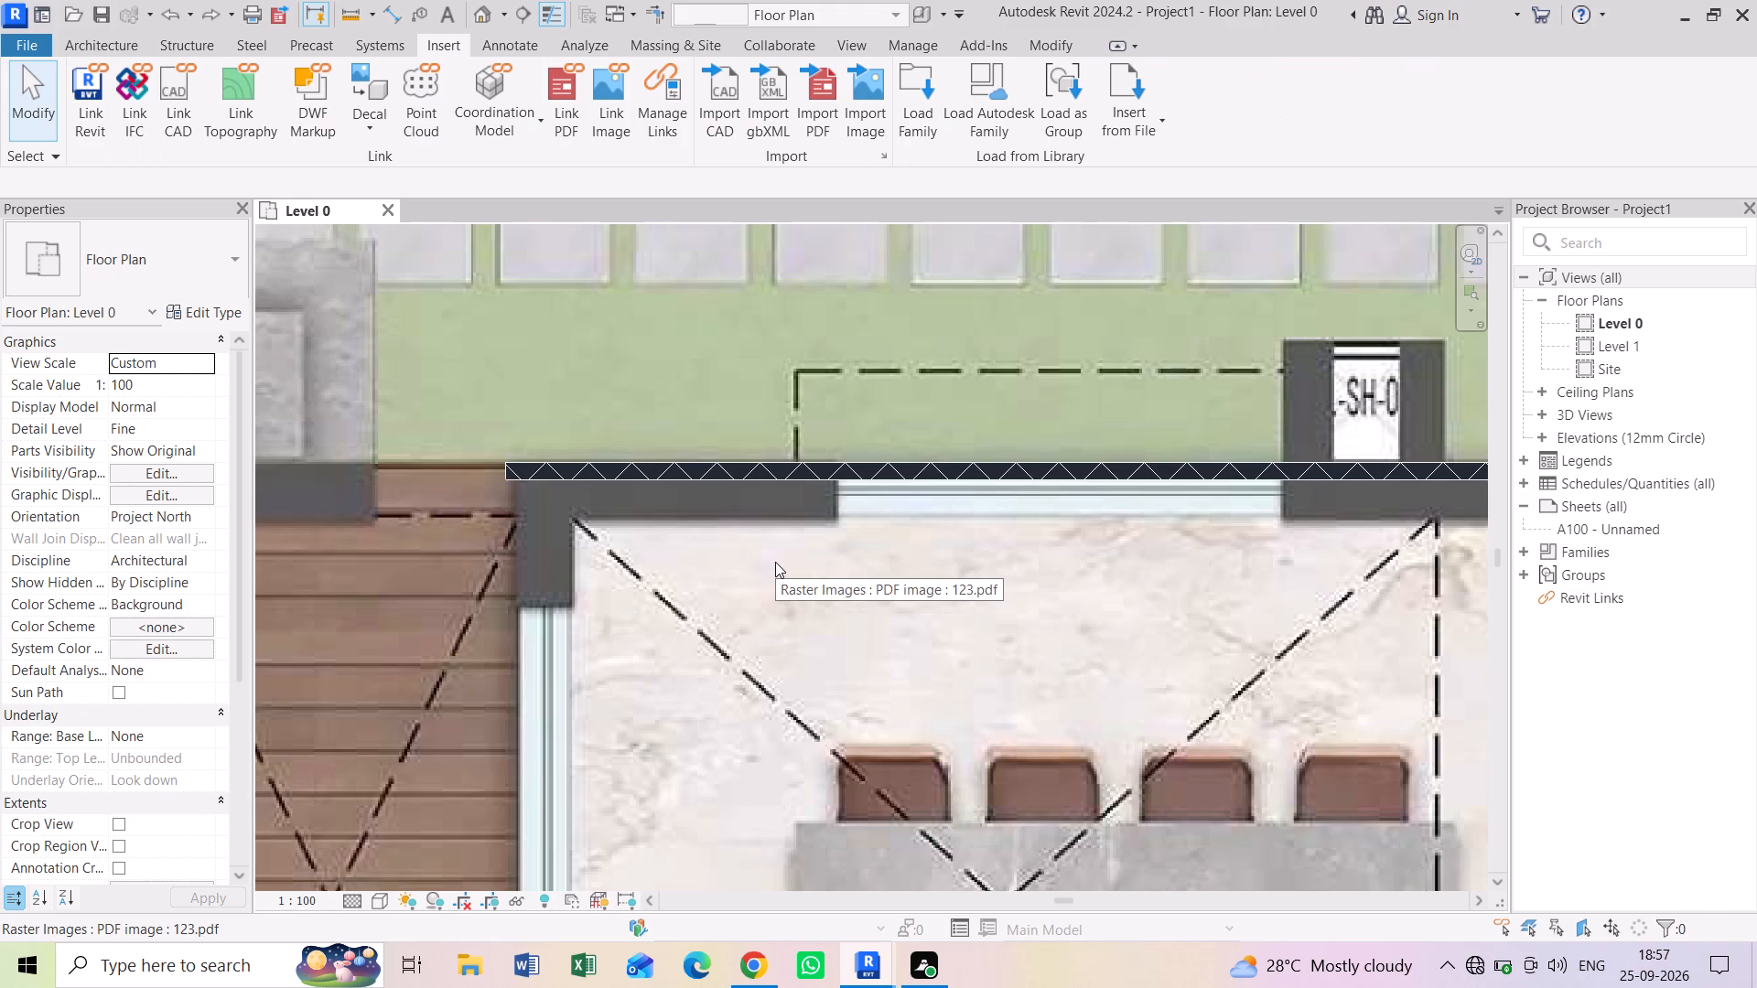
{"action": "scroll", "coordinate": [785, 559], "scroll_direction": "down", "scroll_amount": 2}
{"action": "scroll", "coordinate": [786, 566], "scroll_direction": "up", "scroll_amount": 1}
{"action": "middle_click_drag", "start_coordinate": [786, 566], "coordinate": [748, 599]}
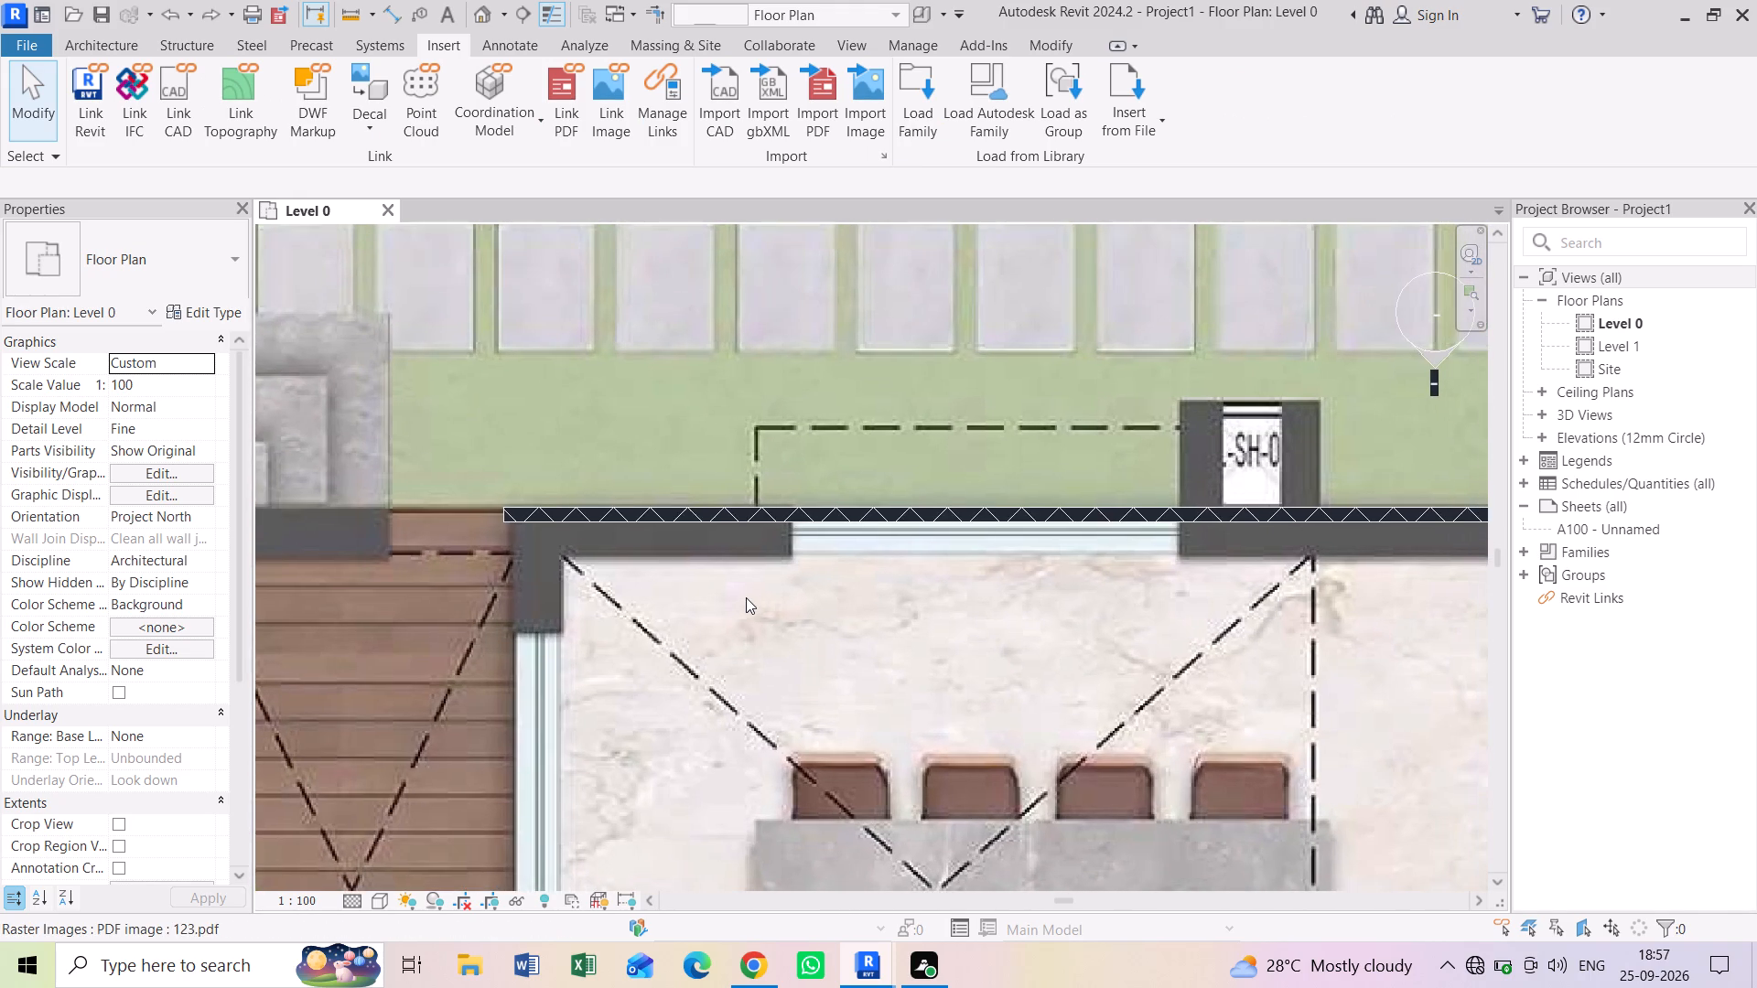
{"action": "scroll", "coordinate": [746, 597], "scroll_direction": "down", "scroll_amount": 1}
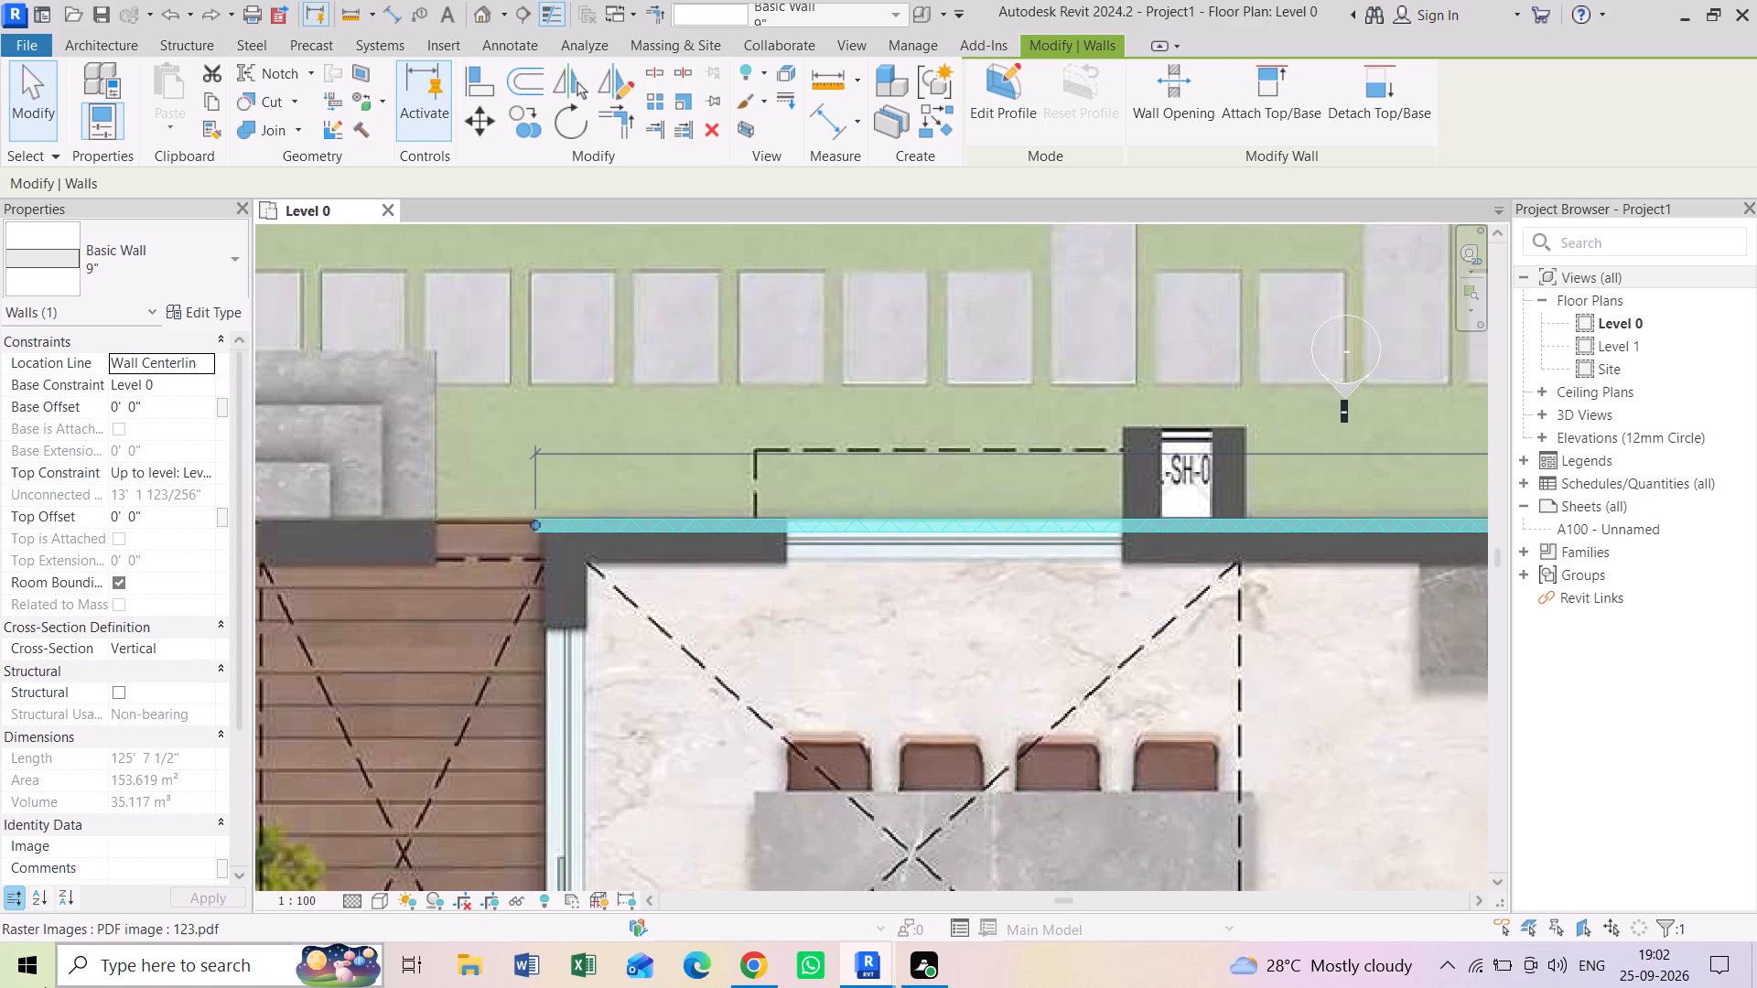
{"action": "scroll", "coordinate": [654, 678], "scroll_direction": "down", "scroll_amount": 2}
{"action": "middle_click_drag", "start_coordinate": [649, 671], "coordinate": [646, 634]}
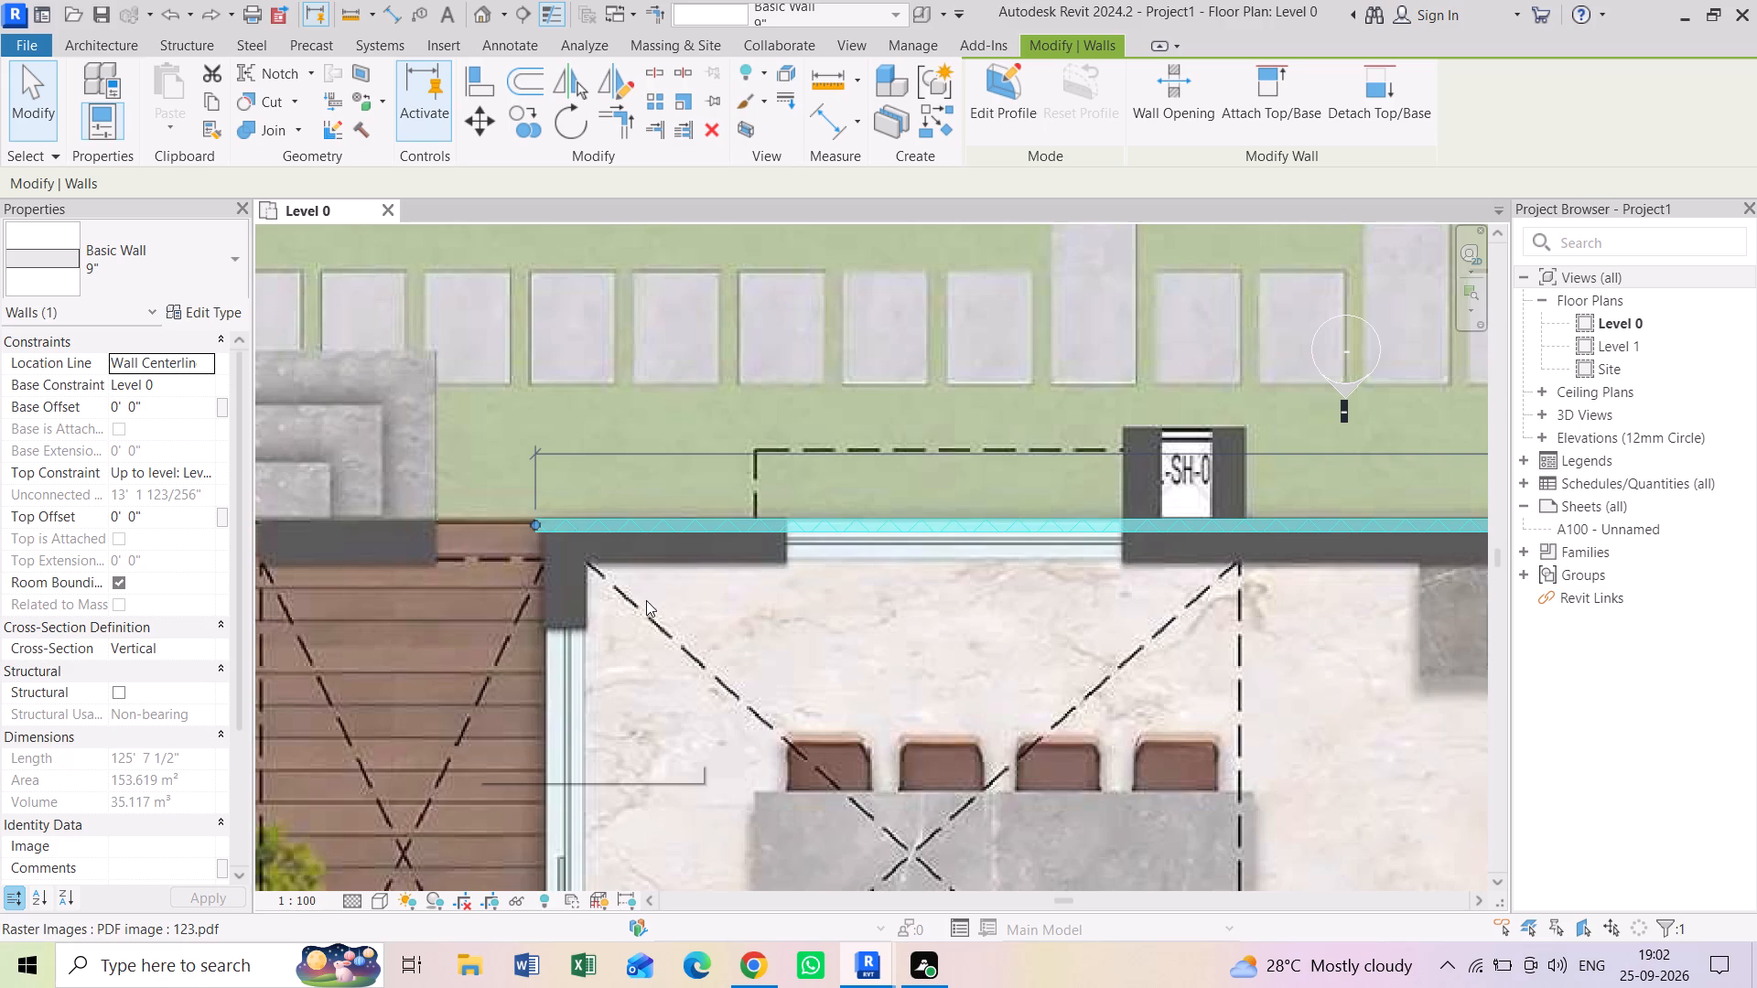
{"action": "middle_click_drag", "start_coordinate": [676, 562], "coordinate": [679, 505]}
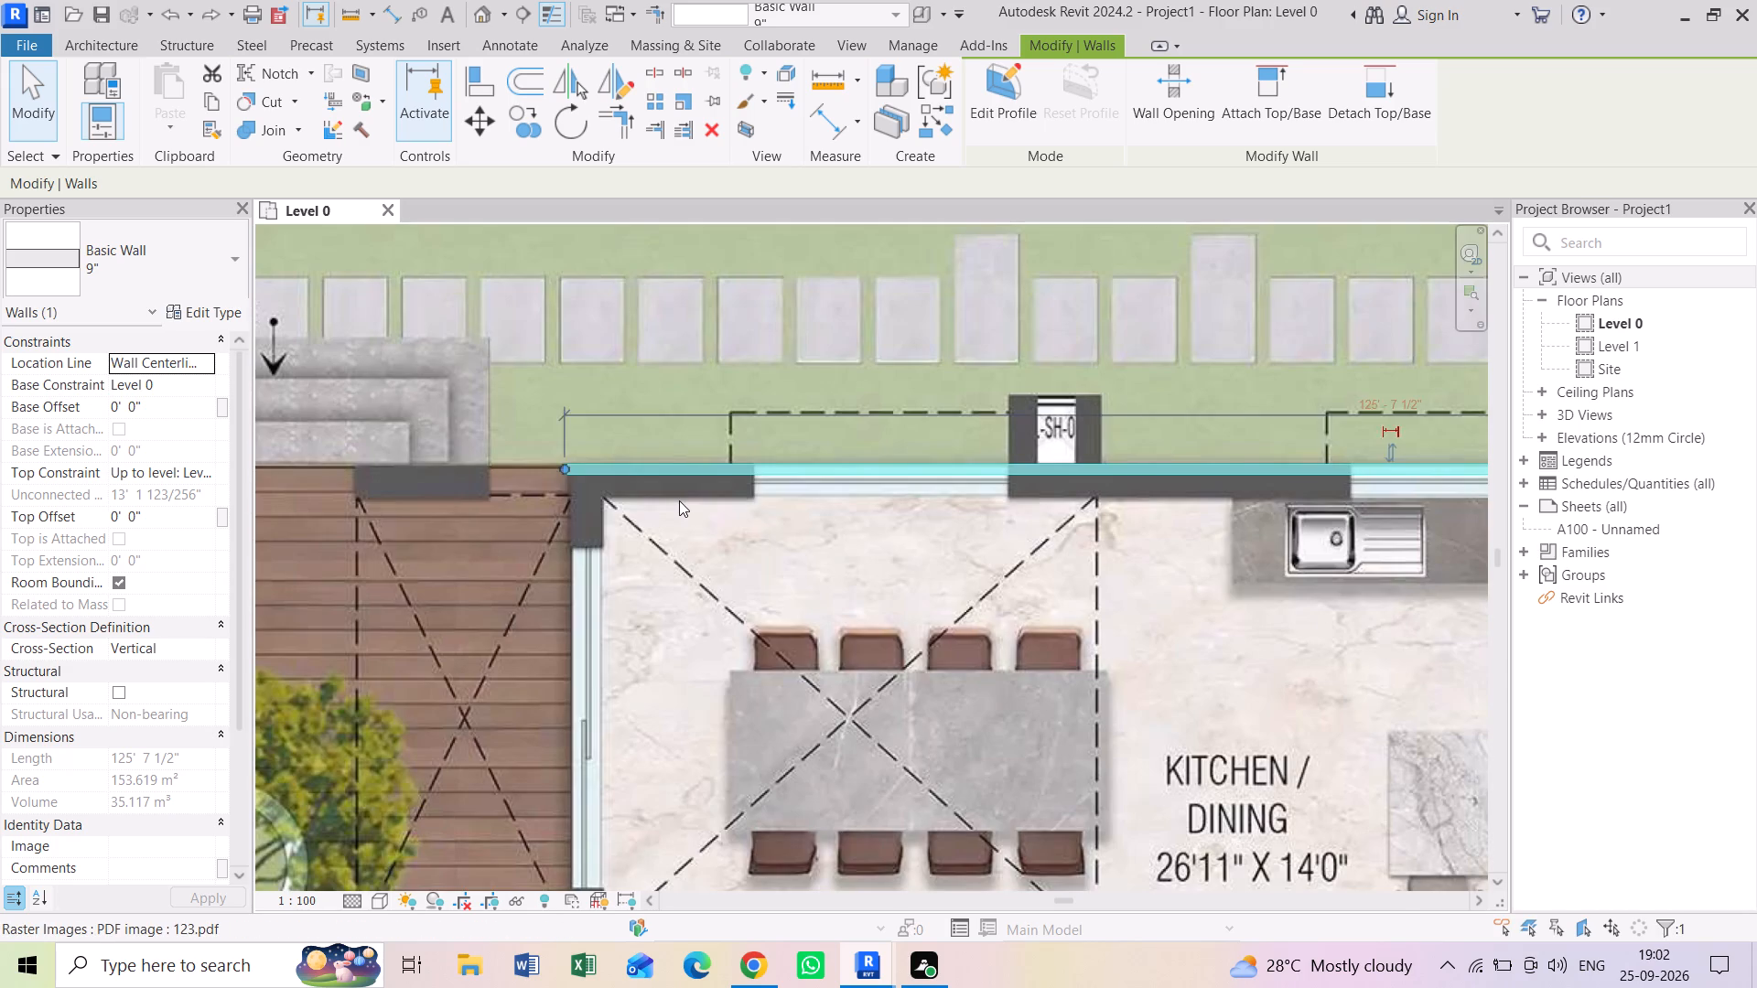
Pull the north exterior wall's west end back to the Kitchen/Dining corner beside the deck, making the wall about 124' 6" long.
{"action": "key", "text": "Escape"}
{"action": "key", "text": "Escape"}
{"action": "key", "text": "Escape"}
{"action": "key", "text": "Escape"}
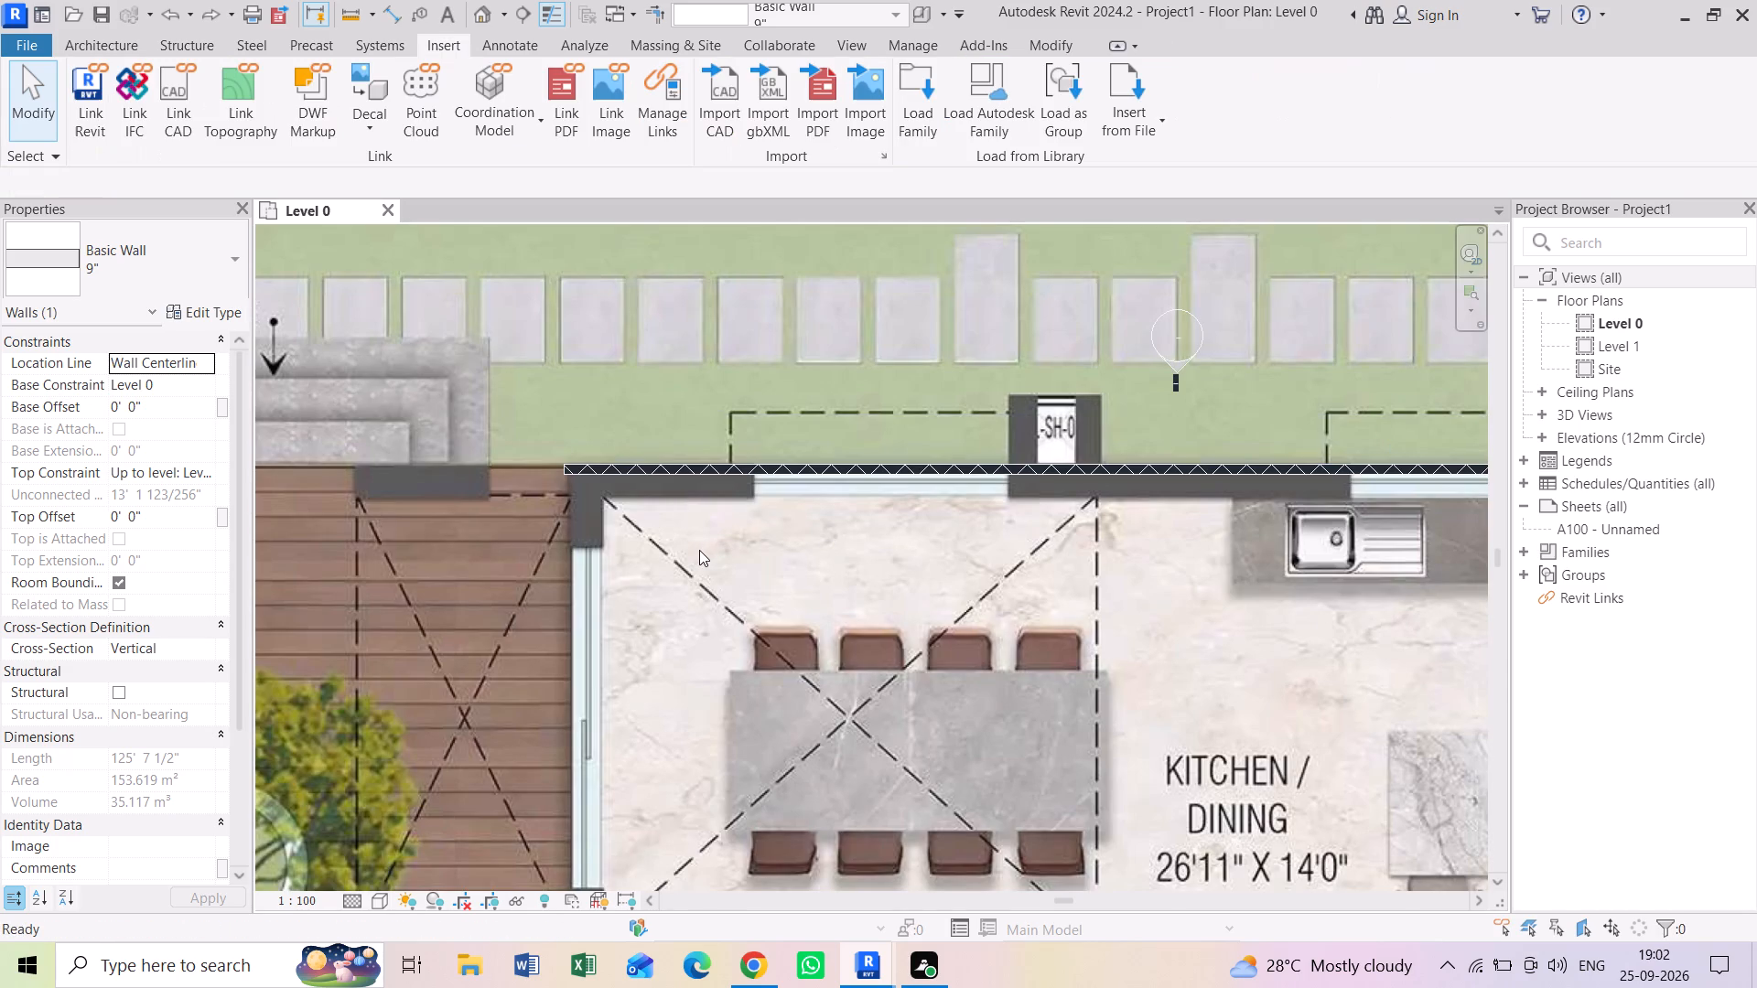
{"action": "middle_click_drag", "start_coordinate": [699, 550], "coordinate": [671, 370]}
{"action": "scroll", "coordinate": [711, 504], "scroll_direction": "down", "scroll_amount": 2}
{"action": "middle_click_drag", "start_coordinate": [717, 562], "coordinate": [724, 456]}
{"action": "middle_click_drag", "start_coordinate": [674, 380], "coordinate": [690, 494]}
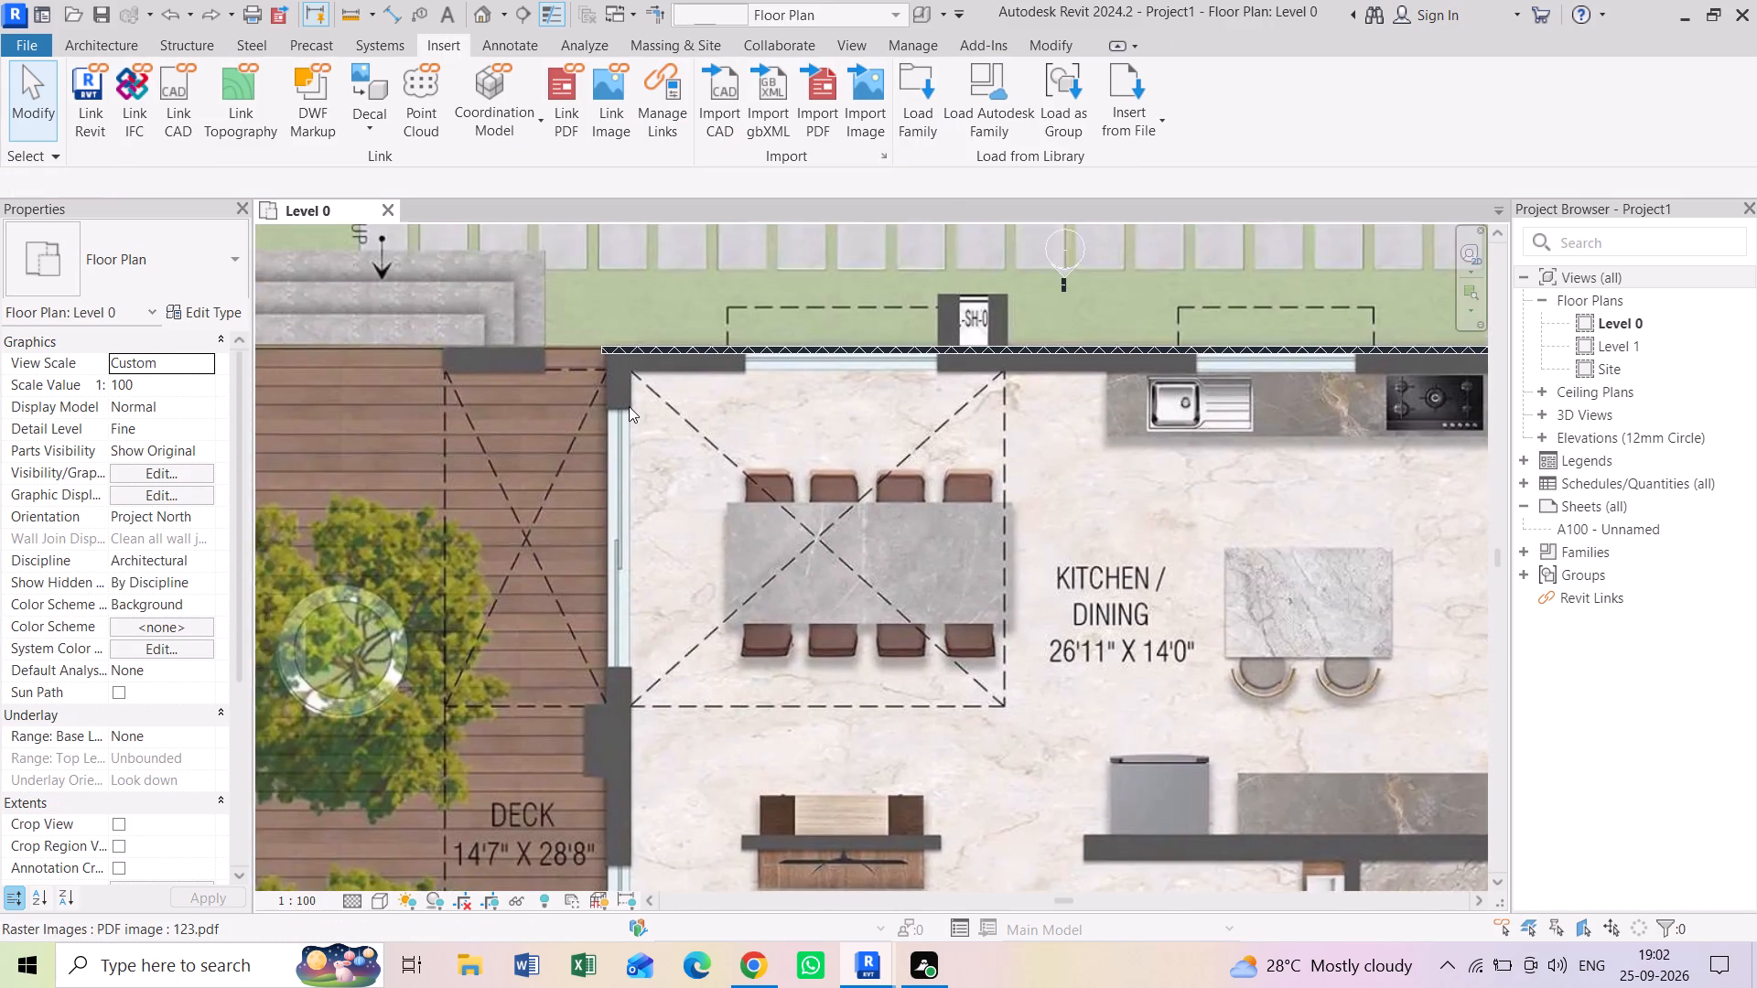
{"action": "scroll", "coordinate": [629, 405], "scroll_direction": "up", "scroll_amount": 2}
{"action": "left_click", "coordinate": [614, 354]}
{"action": "scroll", "coordinate": [608, 379], "scroll_direction": "up", "scroll_amount": 3}
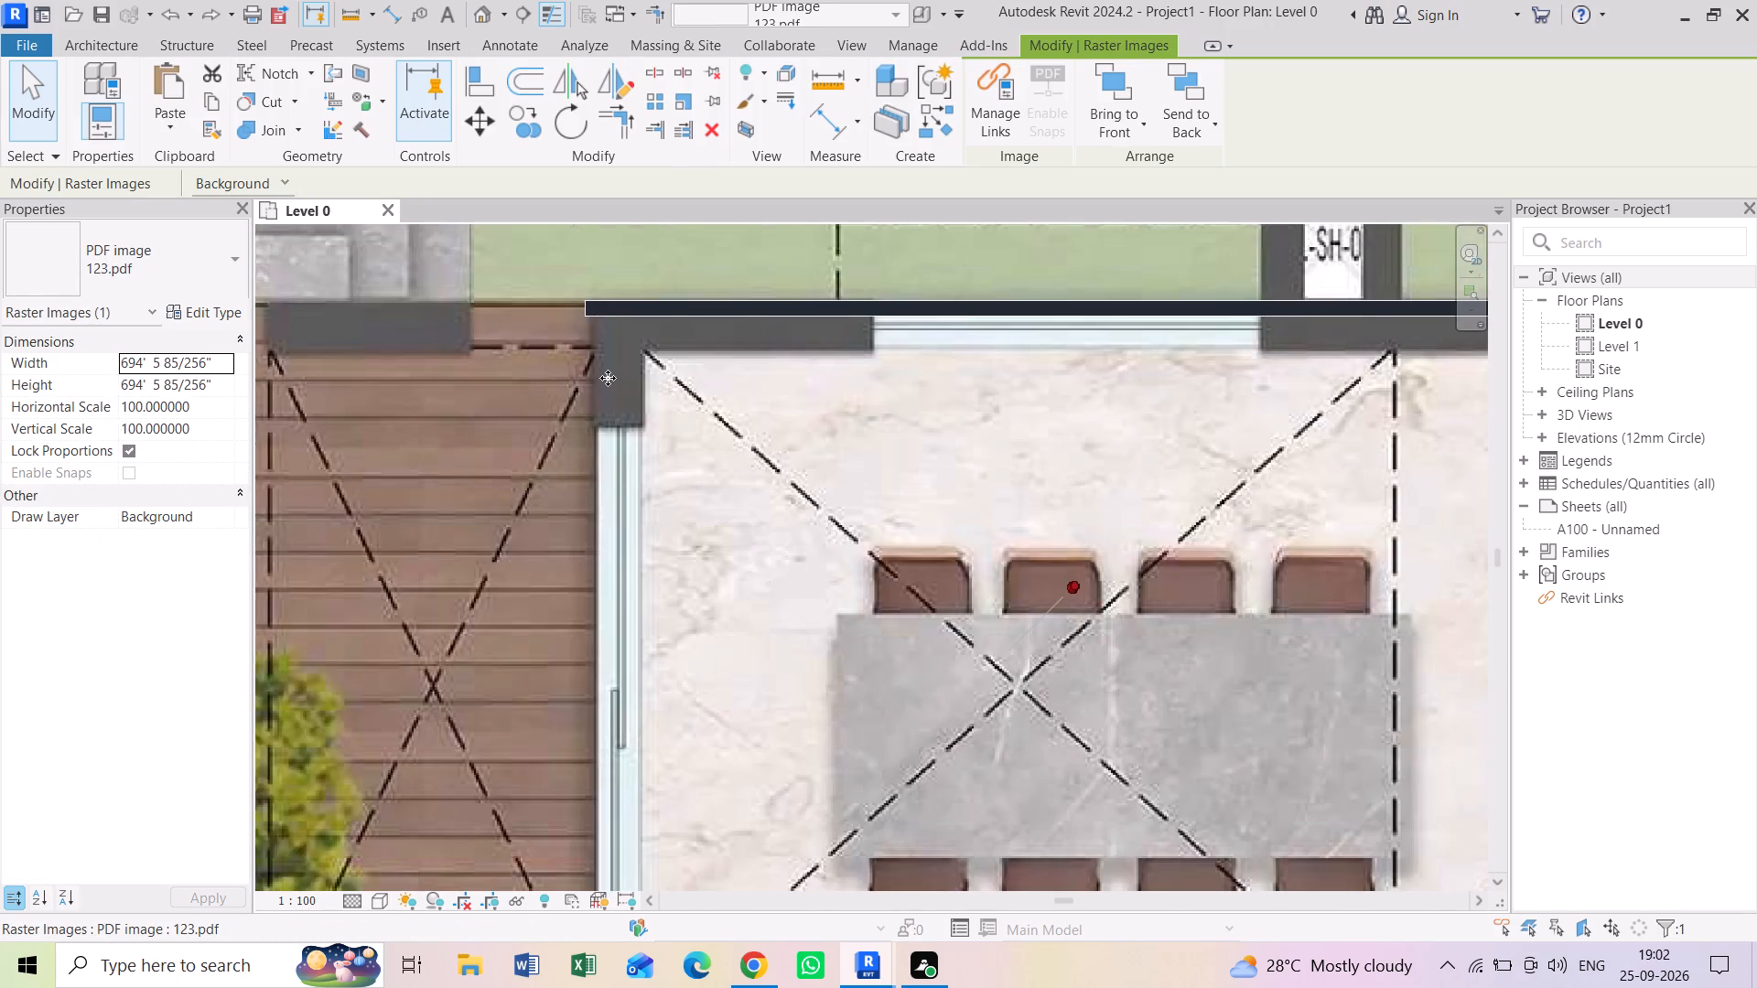
{"action": "middle_click_drag", "start_coordinate": [594, 384], "coordinate": [624, 546]}
{"action": "key", "text": "Escape"}
{"action": "key", "text": "Escape"}
{"action": "scroll", "coordinate": [658, 442], "scroll_direction": "up", "scroll_amount": 3}
{"action": "left_click", "coordinate": [640, 489]}
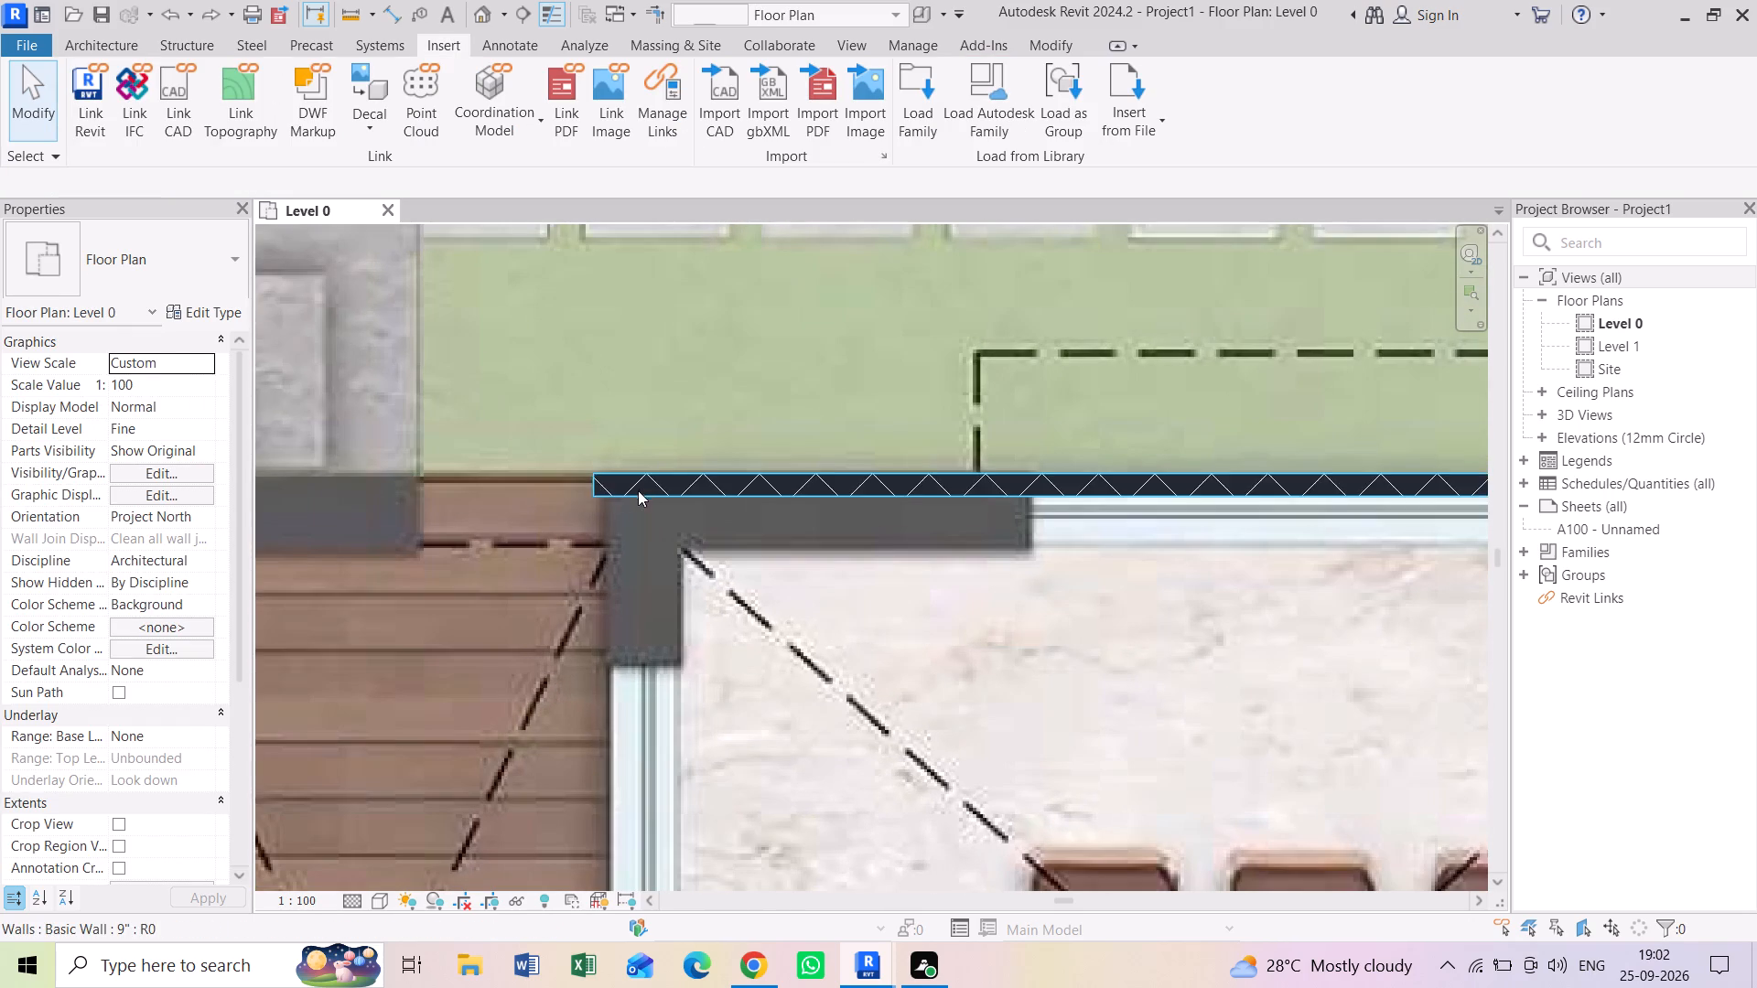
{"action": "left_click_drag", "start_coordinate": [594, 484], "coordinate": [637, 487]}
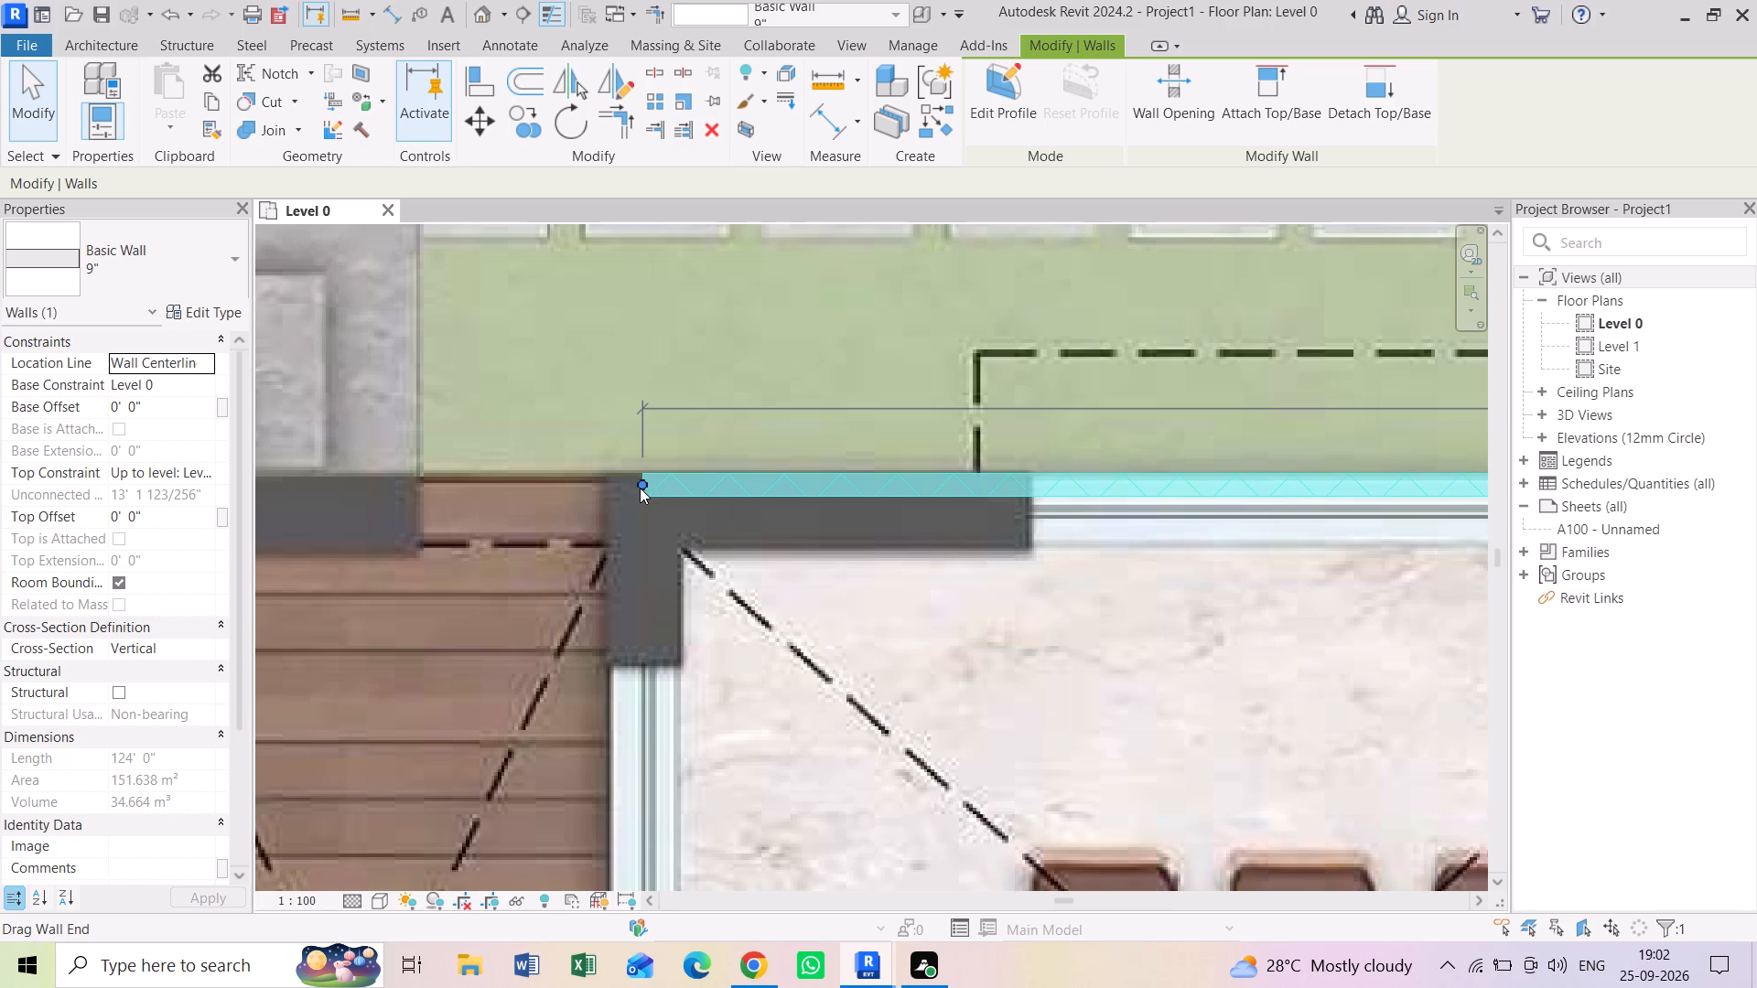
{"action": "left_click_drag", "start_coordinate": [641, 481], "coordinate": [619, 487]}
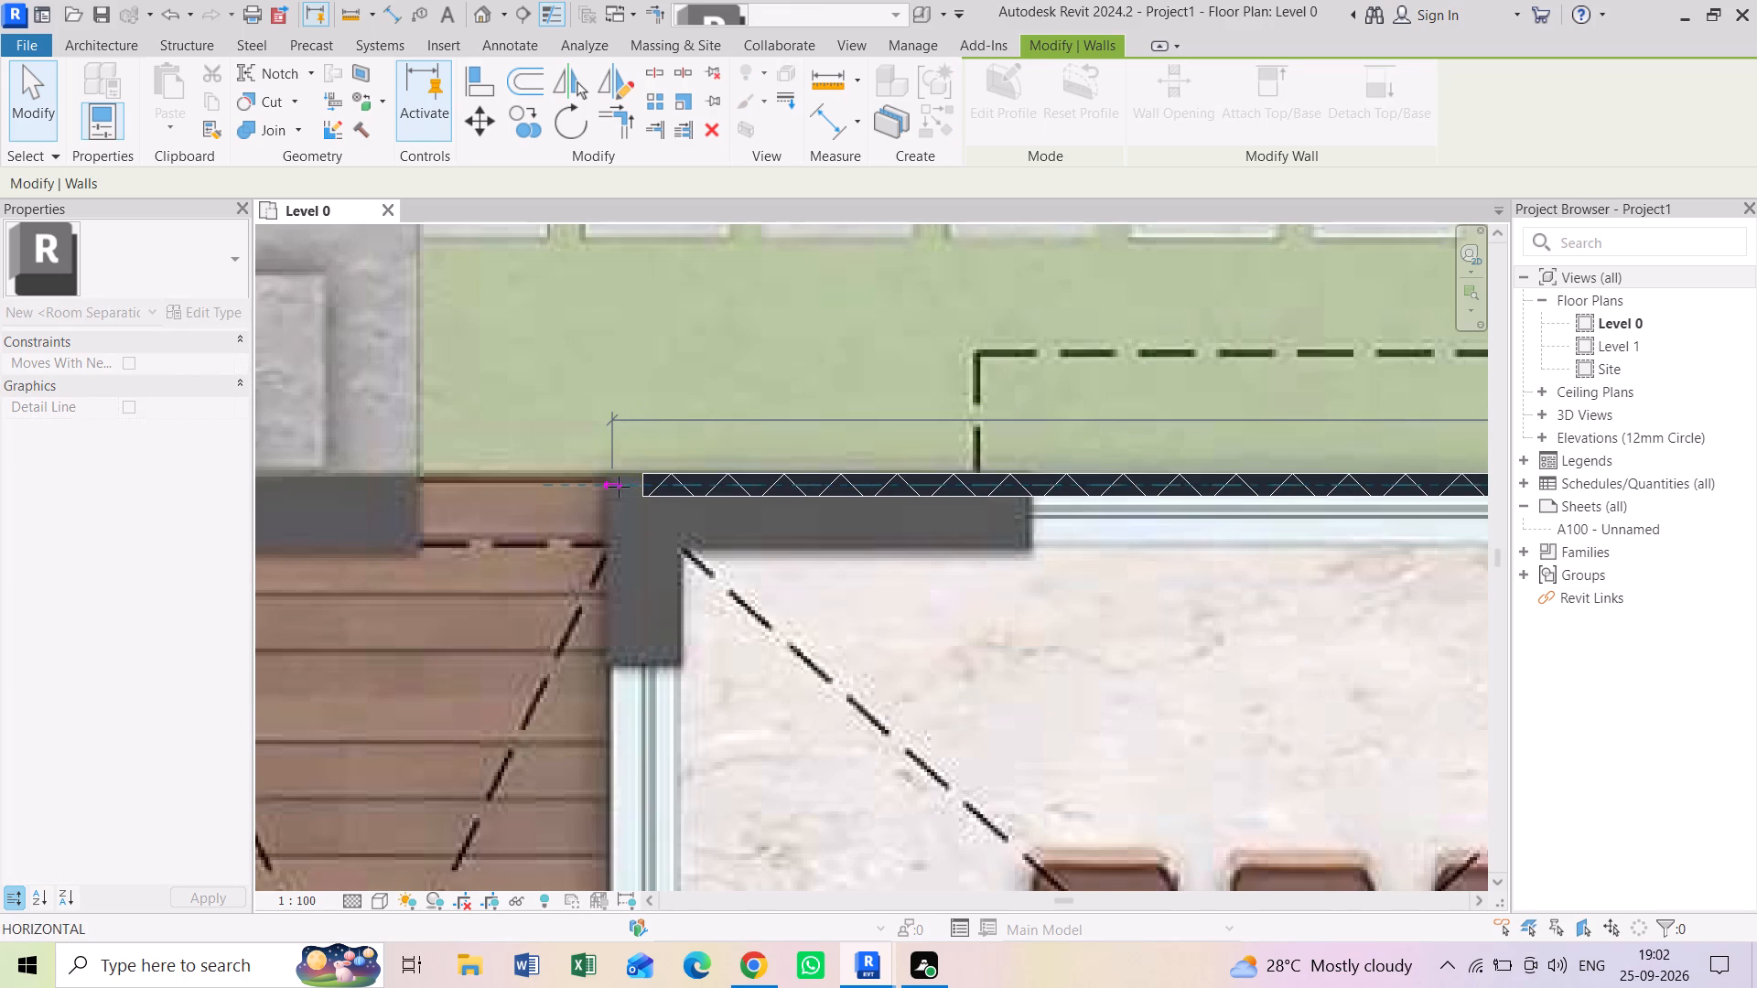
{"action": "left_click_drag", "start_coordinate": [619, 487], "coordinate": [622, 487]}
{"action": "key", "text": "Escape"}
{"action": "key", "text": "Escape"}
{"action": "key", "text": "Escape"}
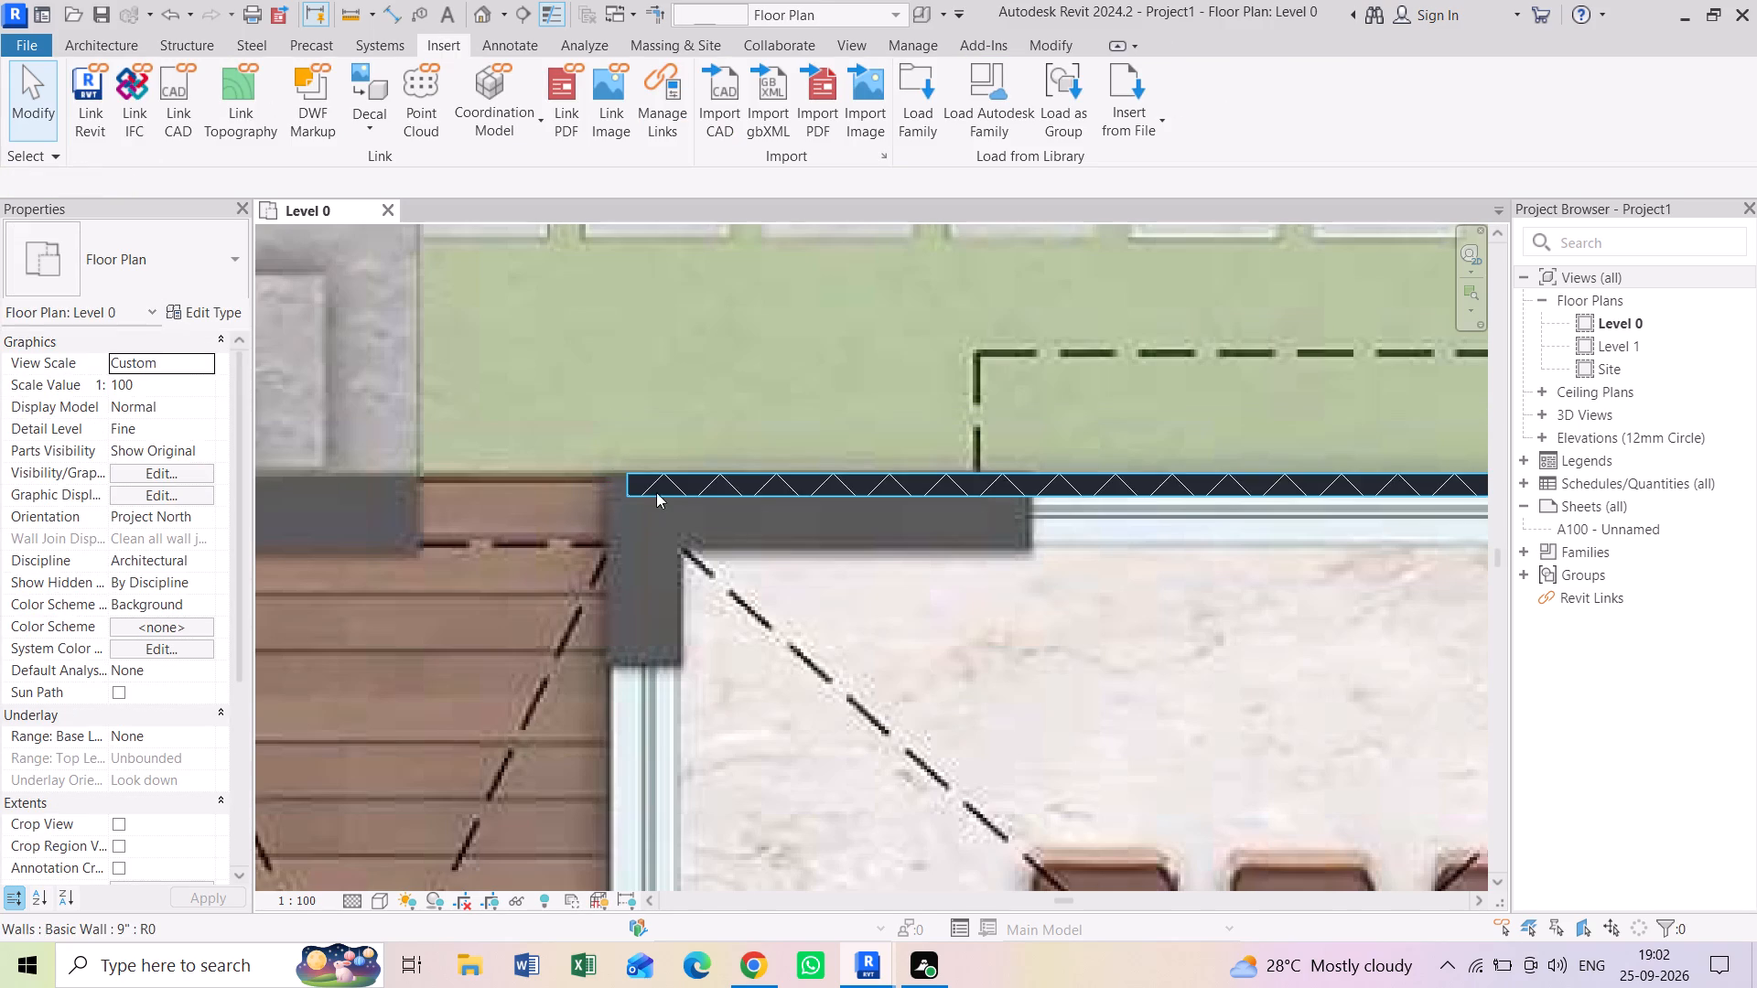
Draw a matching 9" wall along the deck's east edge, from the Kitchen/Dining northwest corner south to the living and drawing room partition.
{"action": "left_click", "coordinate": [656, 486]}
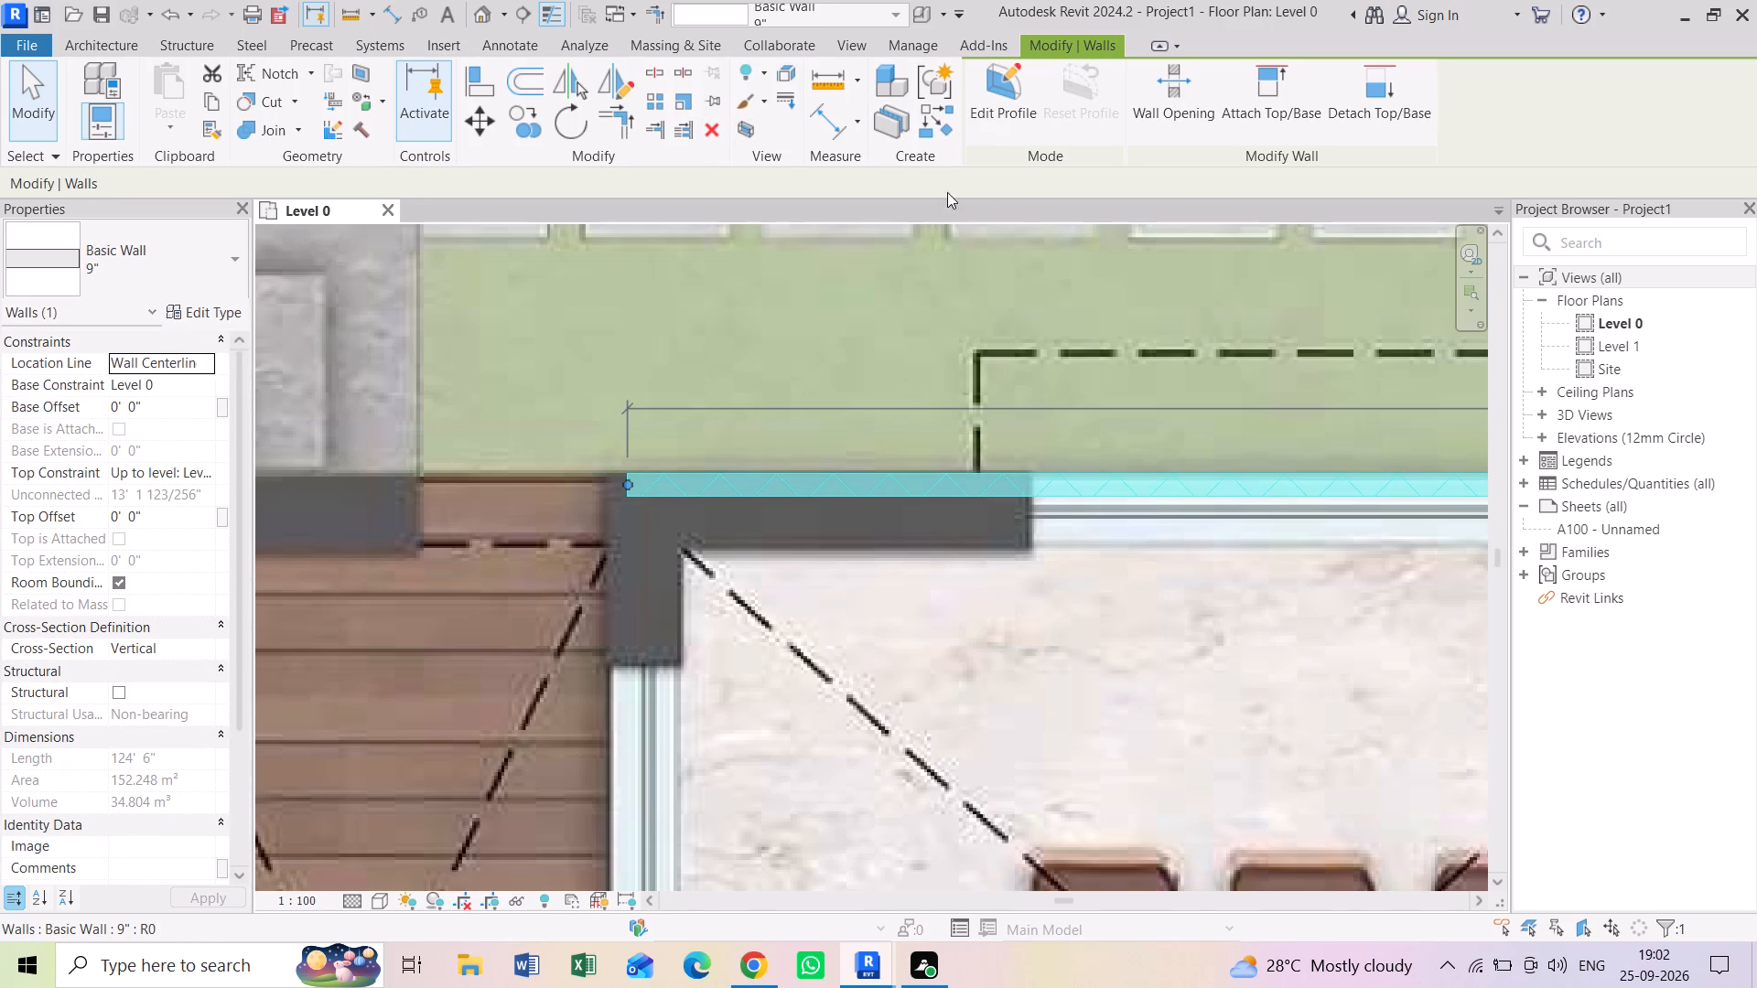
{"action": "left_click", "coordinate": [930, 116]}
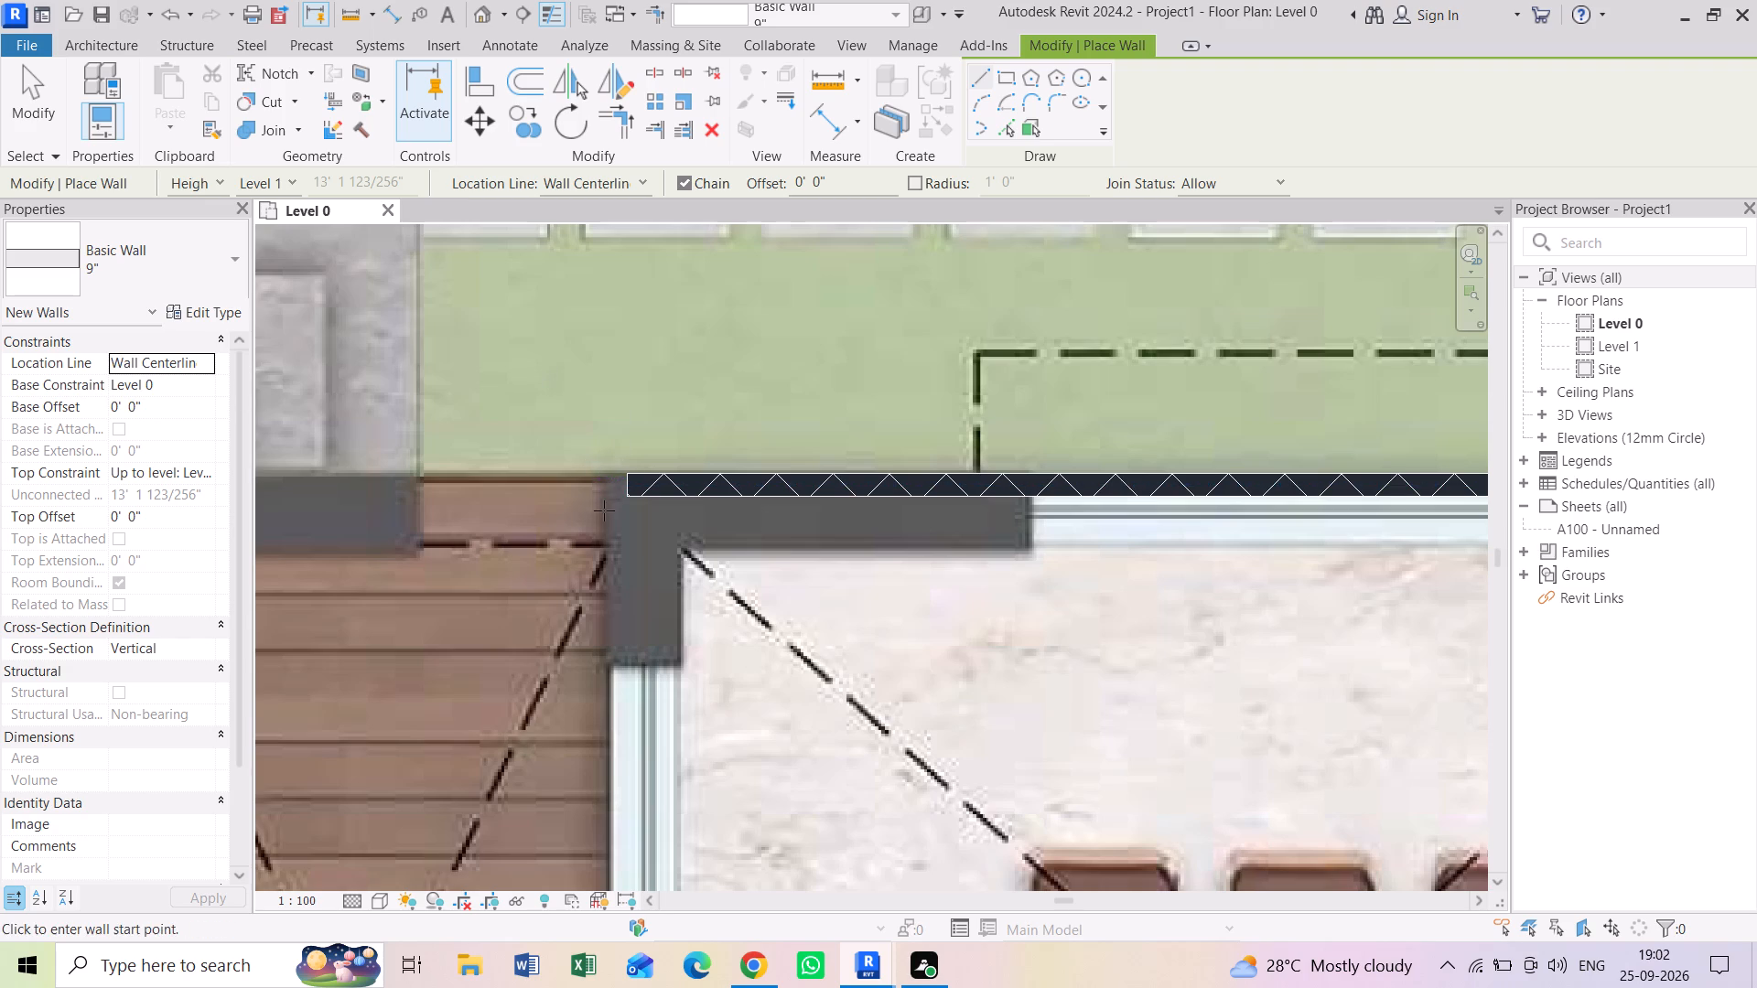
{"action": "left_click", "coordinate": [633, 497]}
{"action": "scroll", "coordinate": [649, 650], "scroll_direction": "down", "scroll_amount": 2}
{"action": "middle_click_drag", "start_coordinate": [640, 659], "coordinate": [647, 491]}
{"action": "scroll", "coordinate": [663, 591], "scroll_direction": "down", "scroll_amount": 3}
{"action": "scroll", "coordinate": [659, 619], "scroll_direction": "up", "scroll_amount": 1}
{"action": "middle_click_drag", "start_coordinate": [659, 619], "coordinate": [675, 392]}
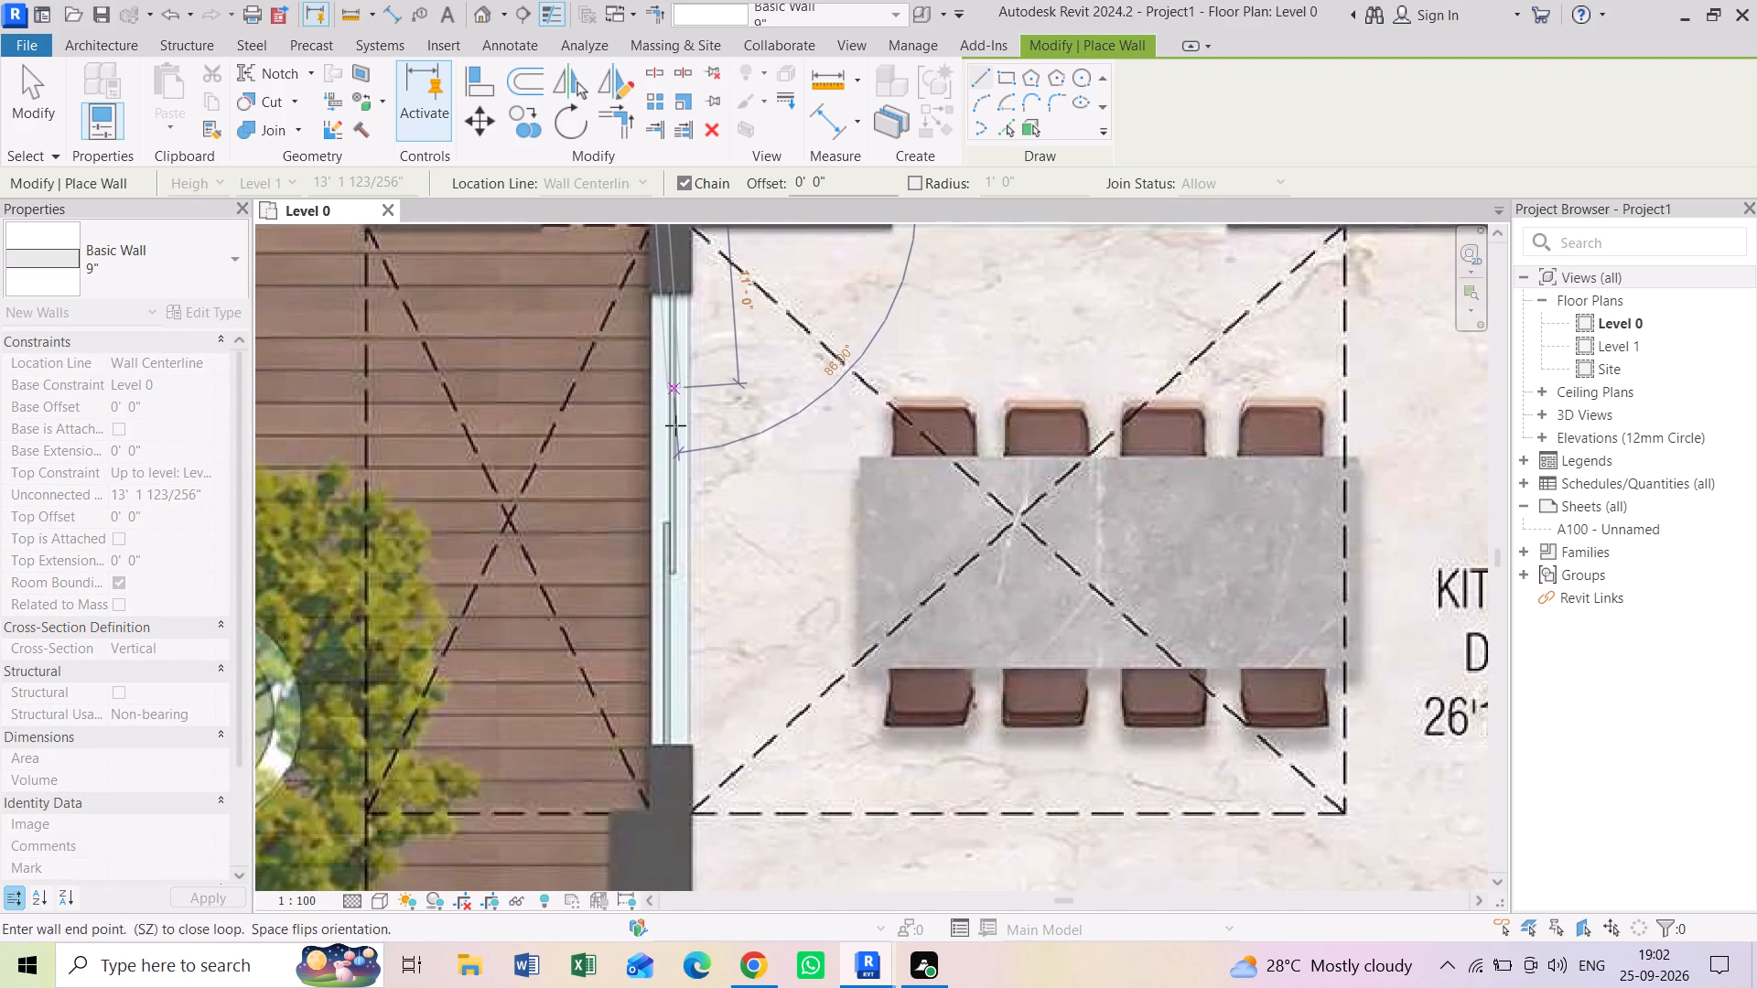
{"action": "middle_click_drag", "start_coordinate": [675, 636], "coordinate": [671, 410]}
{"action": "middle_click_drag", "start_coordinate": [638, 647], "coordinate": [662, 354]}
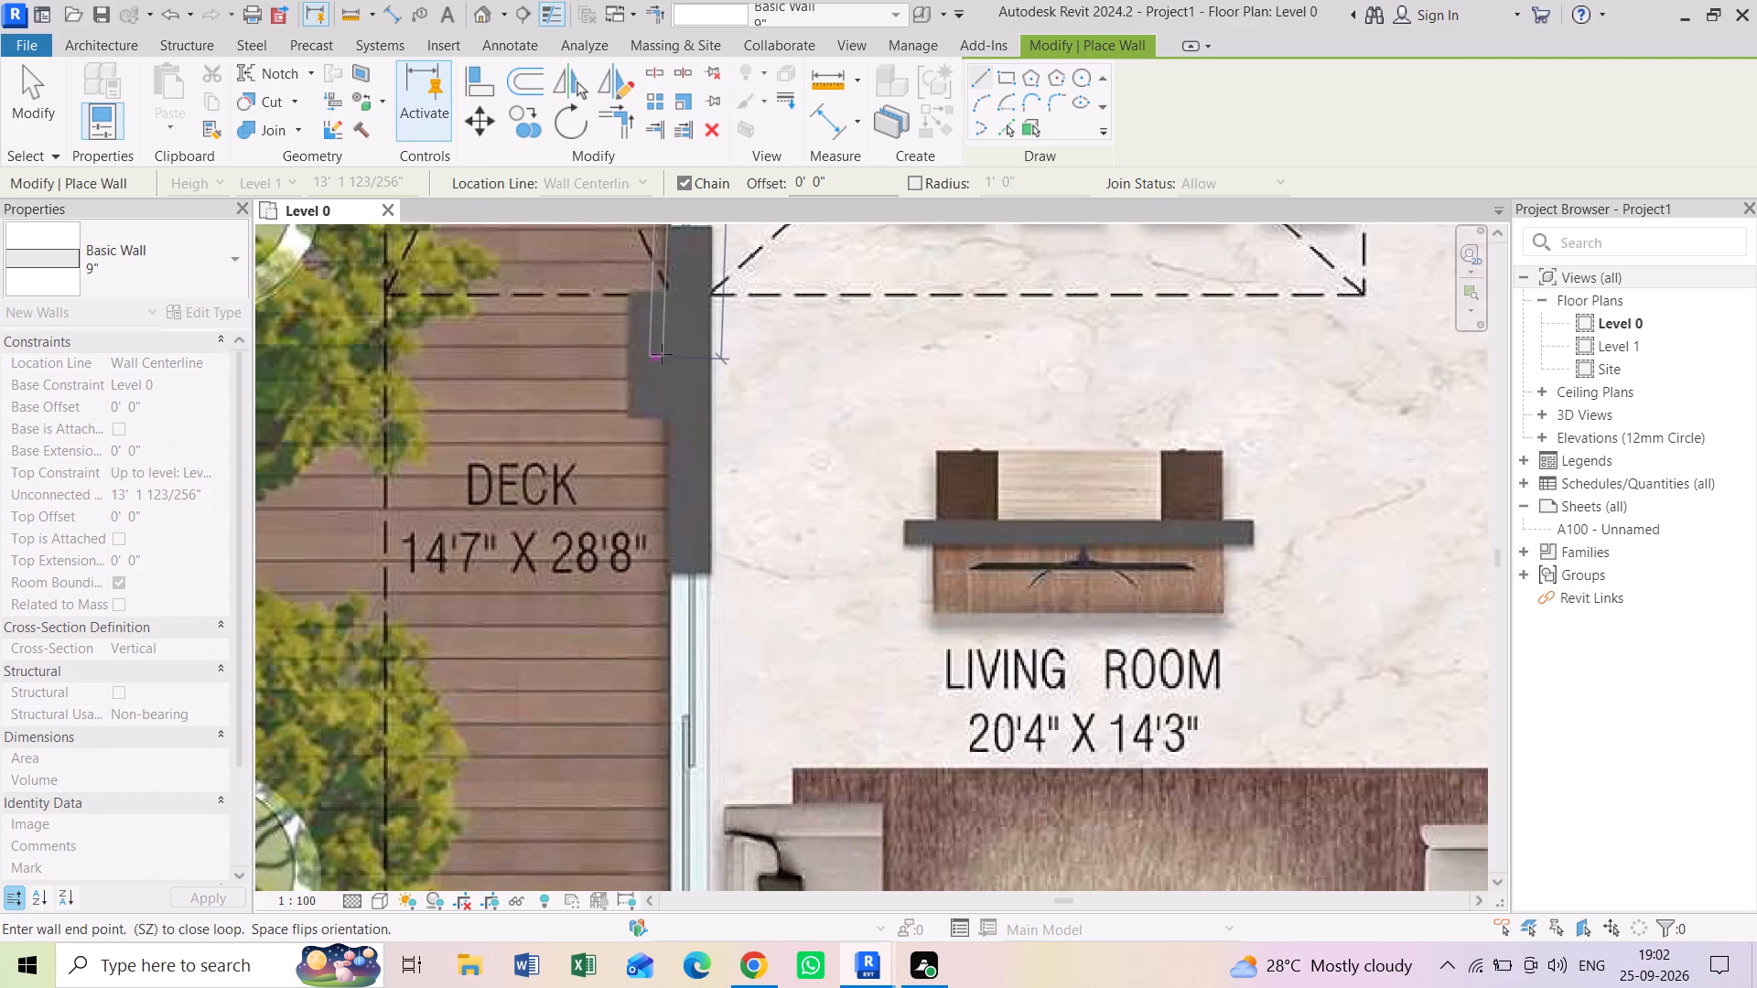
{"action": "middle_click_drag", "start_coordinate": [670, 626], "coordinate": [674, 361]}
{"action": "middle_click_drag", "start_coordinate": [678, 542], "coordinate": [721, 248]}
{"action": "middle_click_drag", "start_coordinate": [727, 458], "coordinate": [727, 453]}
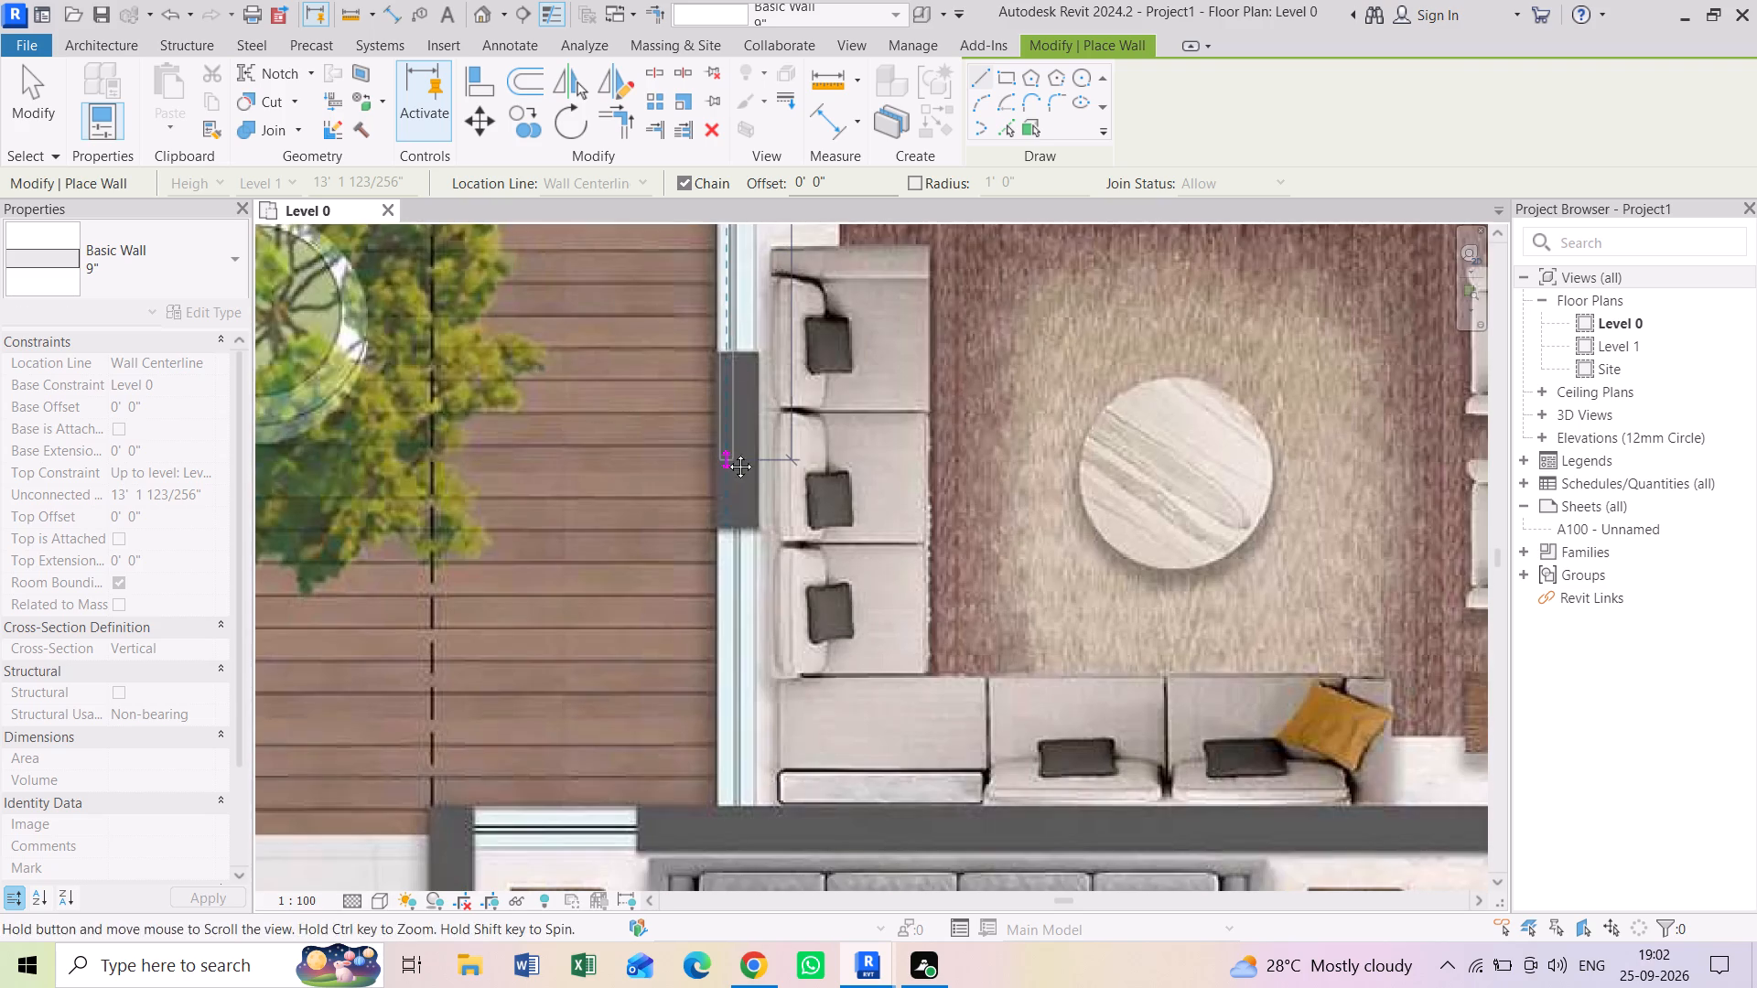
{"action": "middle_click_drag", "start_coordinate": [727, 453], "coordinate": [728, 301]}
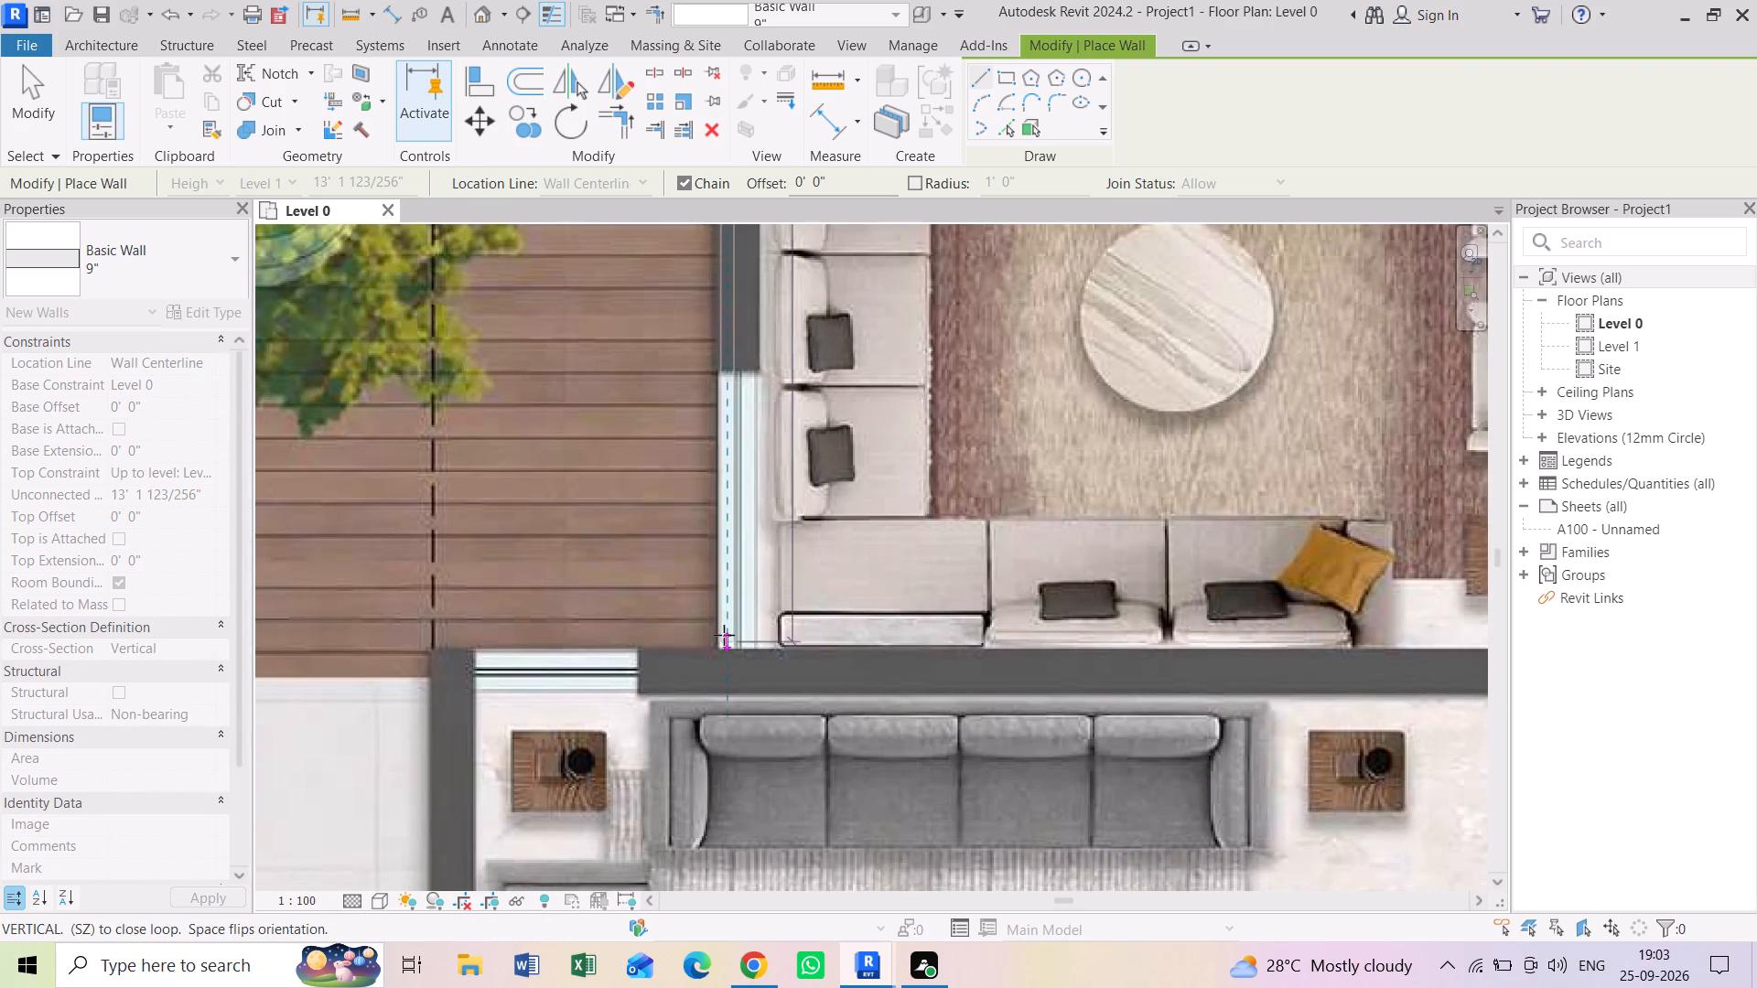
{"action": "scroll", "coordinate": [724, 635], "scroll_direction": "up", "scroll_amount": 9}
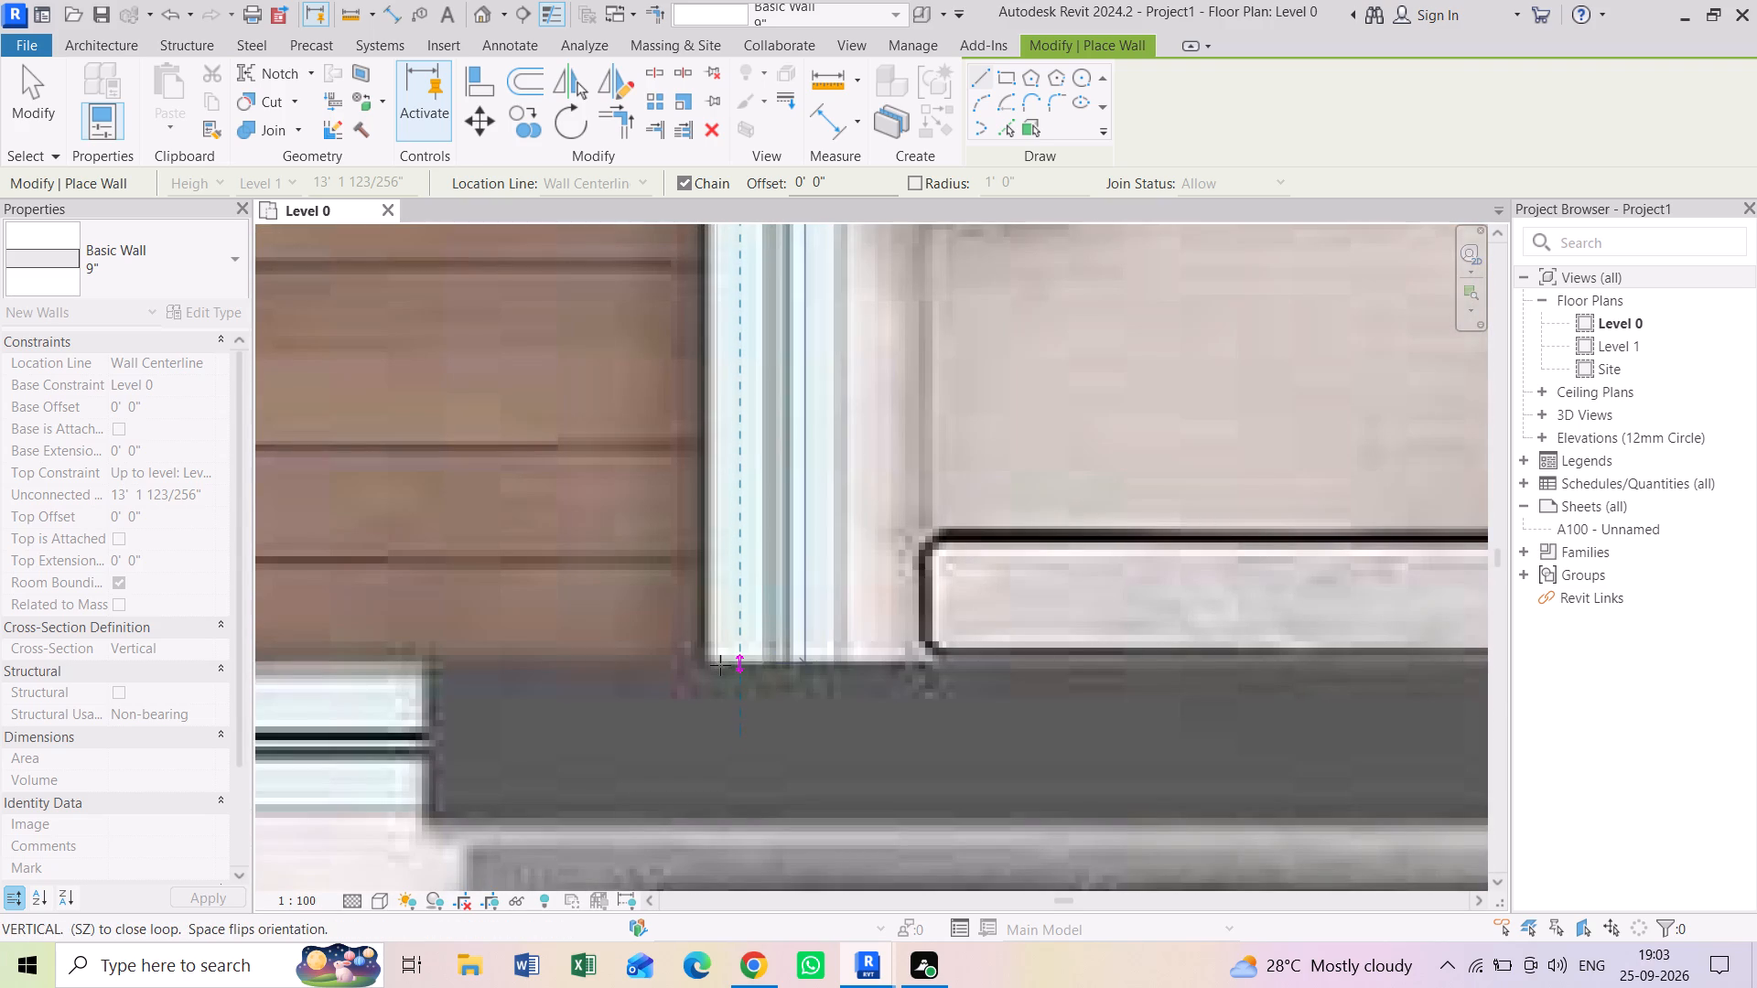
{"action": "left_click", "coordinate": [720, 665]}
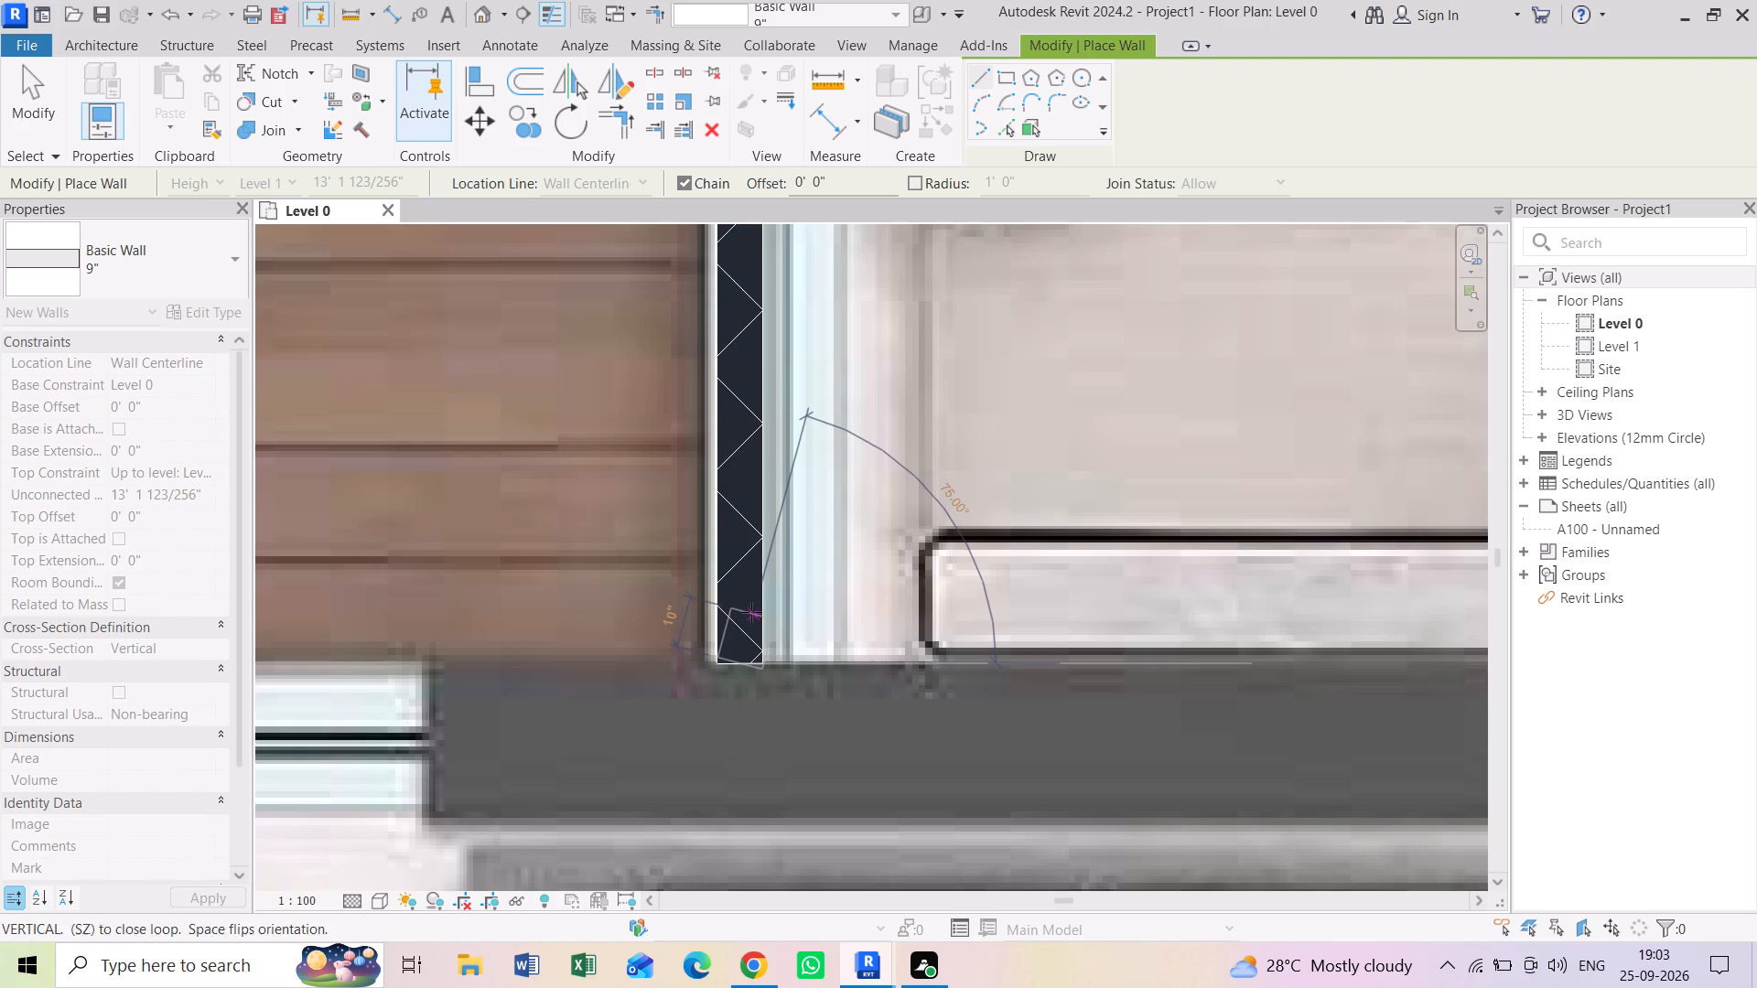
{"action": "scroll", "coordinate": [769, 588], "scroll_direction": "down", "scroll_amount": 5}
{"action": "key", "text": "Escape"}
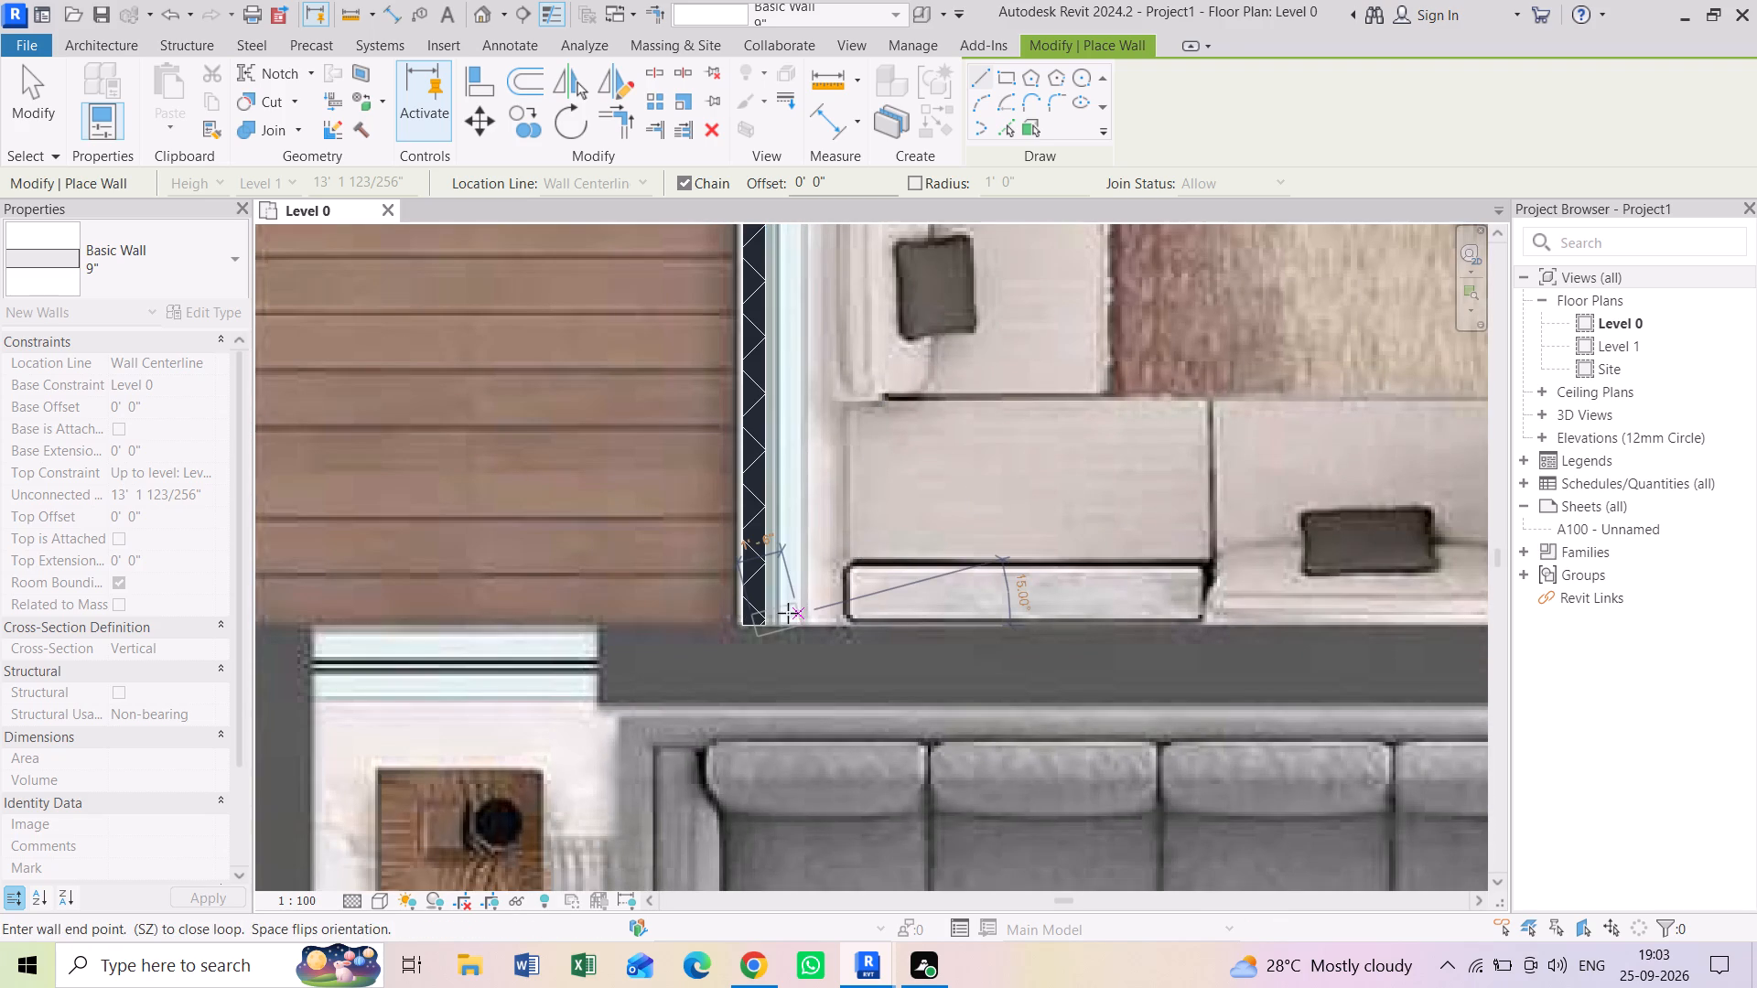
Draw the 9" wall between the living and drawing rooms, from the drawing room's northwest corner east, adding a final 2' 0" segment to its free end.
{"action": "scroll", "coordinate": [693, 639], "scroll_direction": "down", "scroll_amount": 4}
{"action": "middle_click_drag", "start_coordinate": [666, 640], "coordinate": [769, 600]}
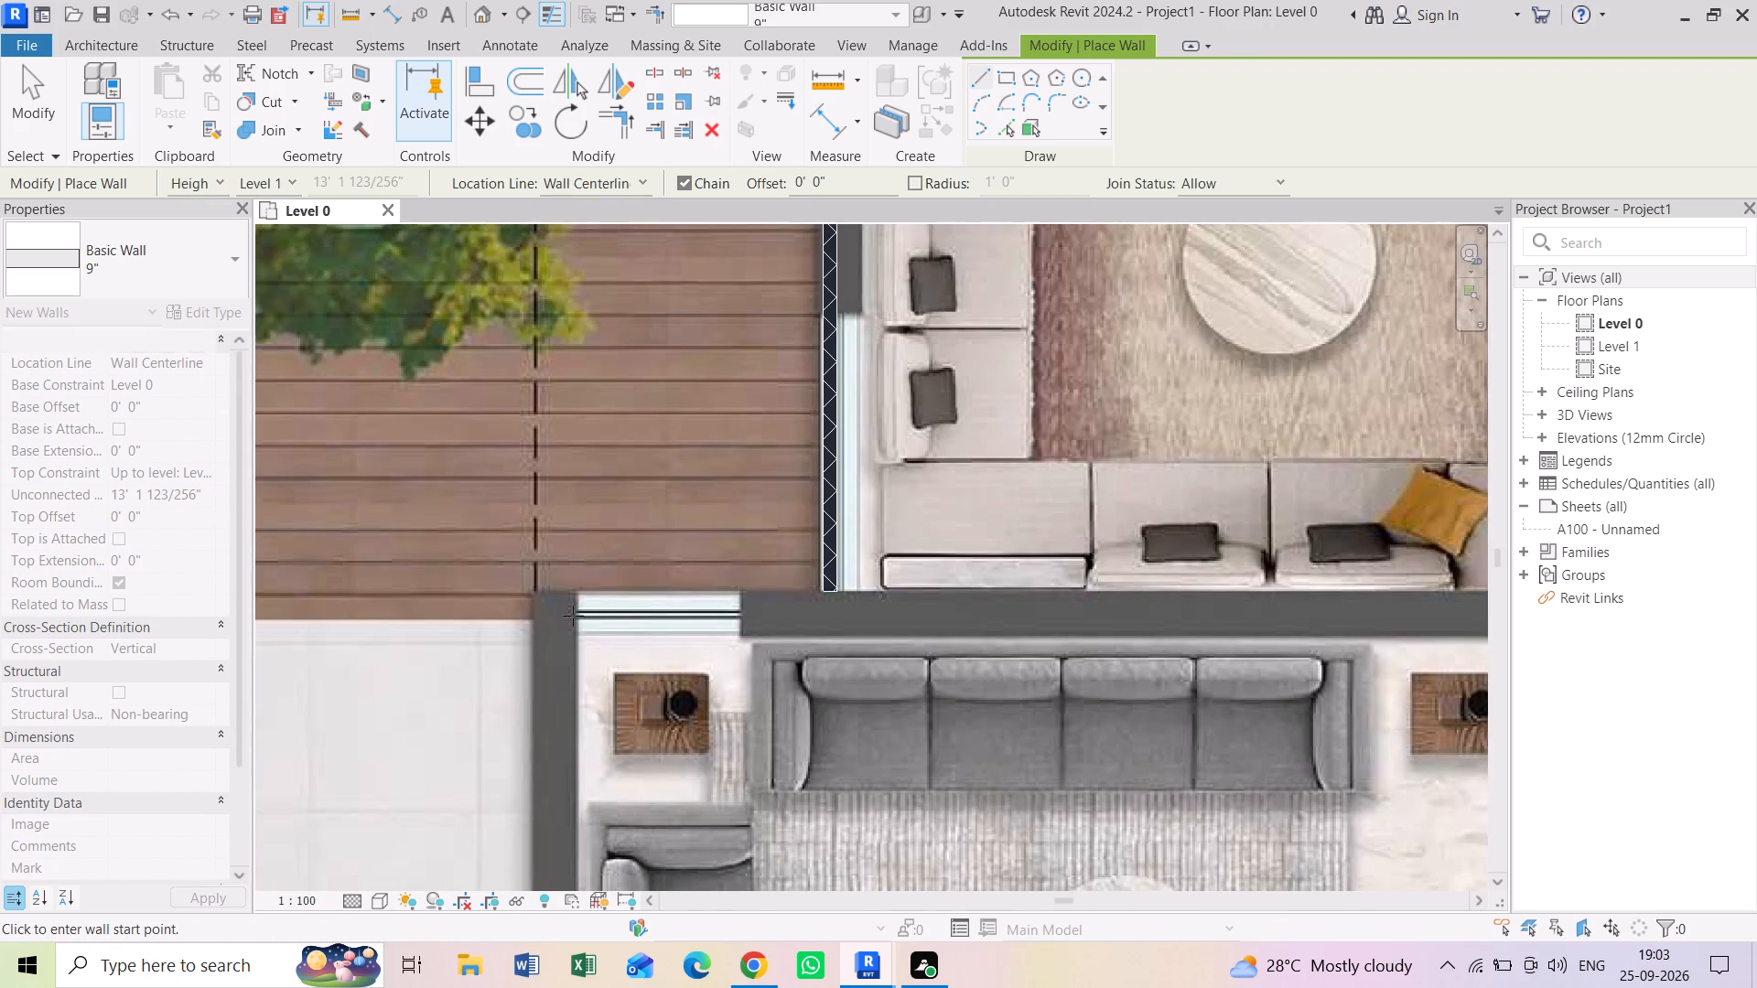
{"action": "left_click", "coordinate": [534, 612]}
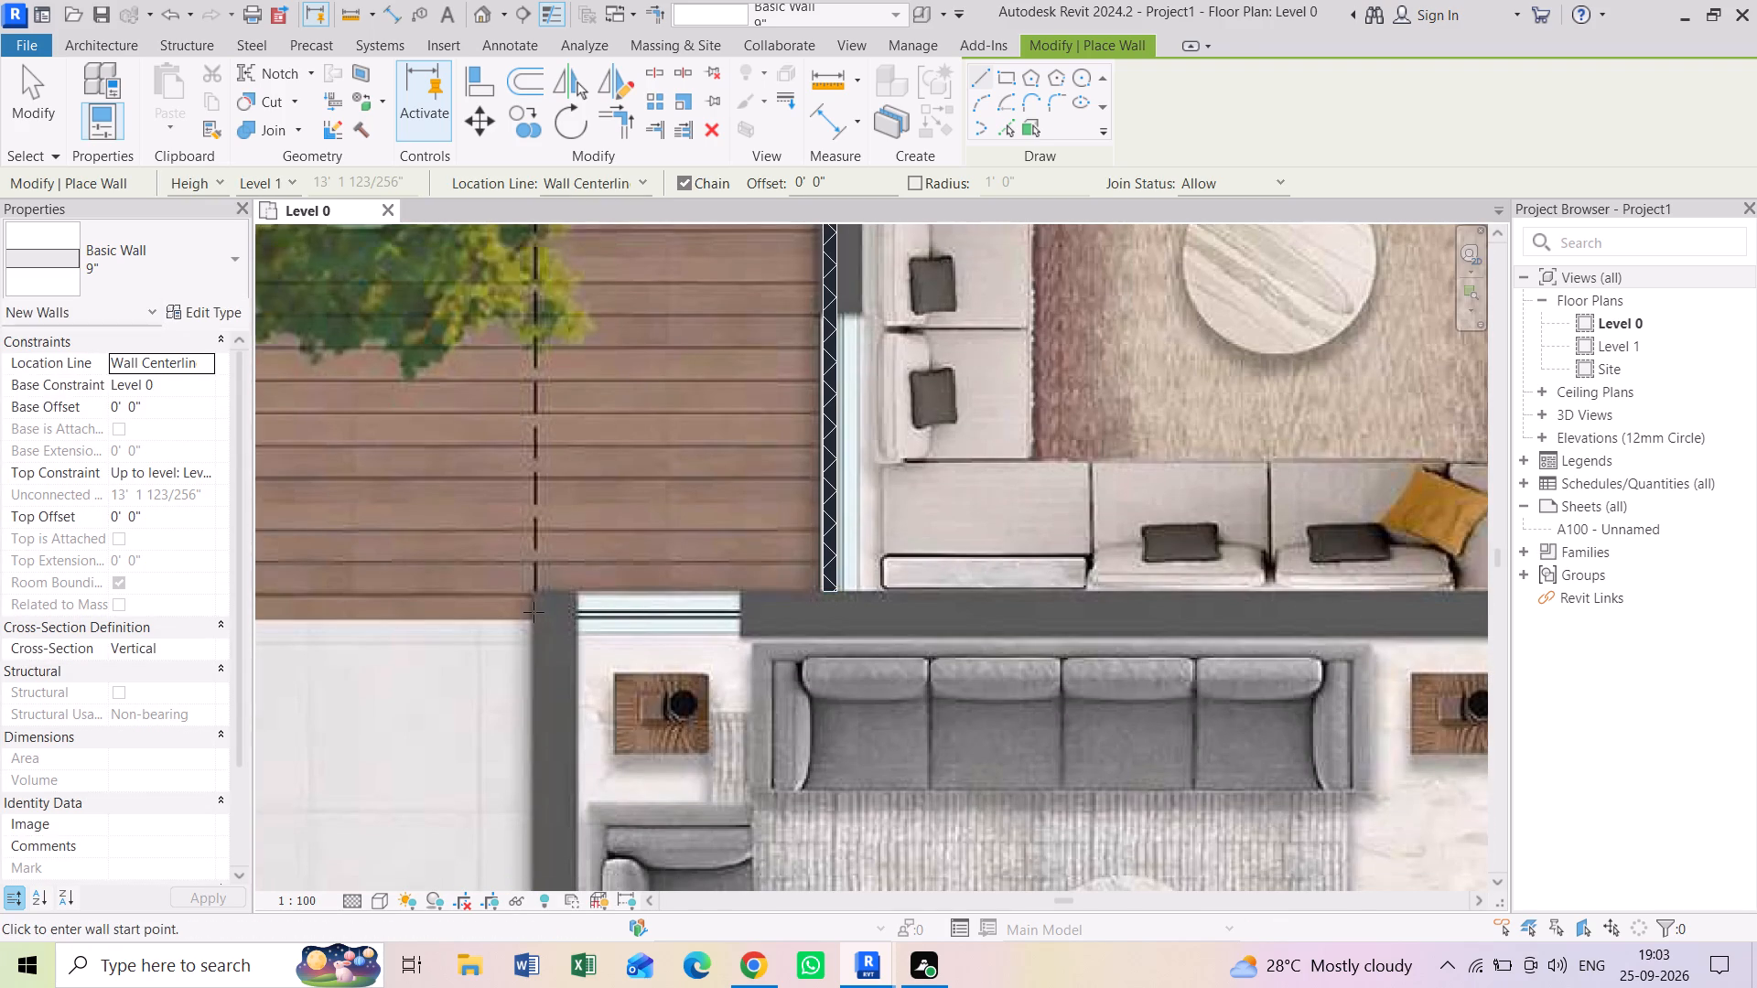
{"action": "middle_click_drag", "start_coordinate": [889, 615], "coordinate": [698, 607]}
{"action": "middle_click_drag", "start_coordinate": [858, 593], "coordinate": [622, 583]}
{"action": "scroll", "coordinate": [794, 558], "scroll_direction": "down", "scroll_amount": 3}
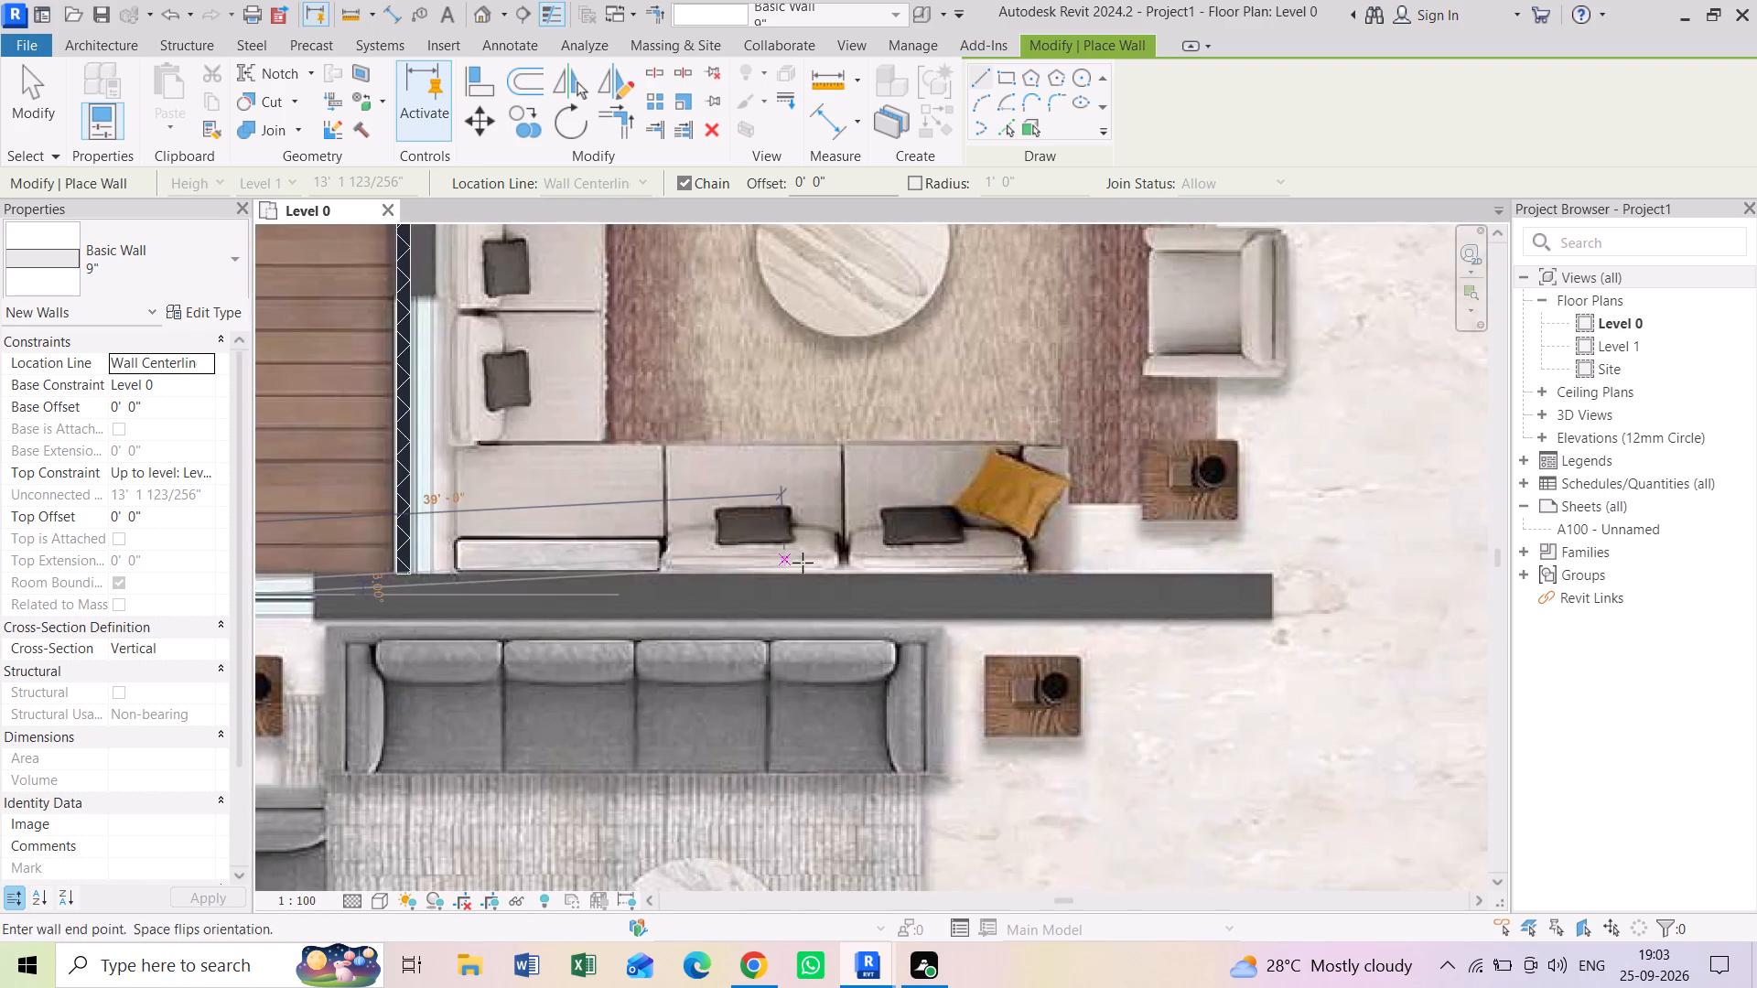
{"action": "middle_click_drag", "start_coordinate": [891, 566], "coordinate": [635, 575]}
{"action": "scroll", "coordinate": [806, 586], "scroll_direction": "up", "scroll_amount": 4}
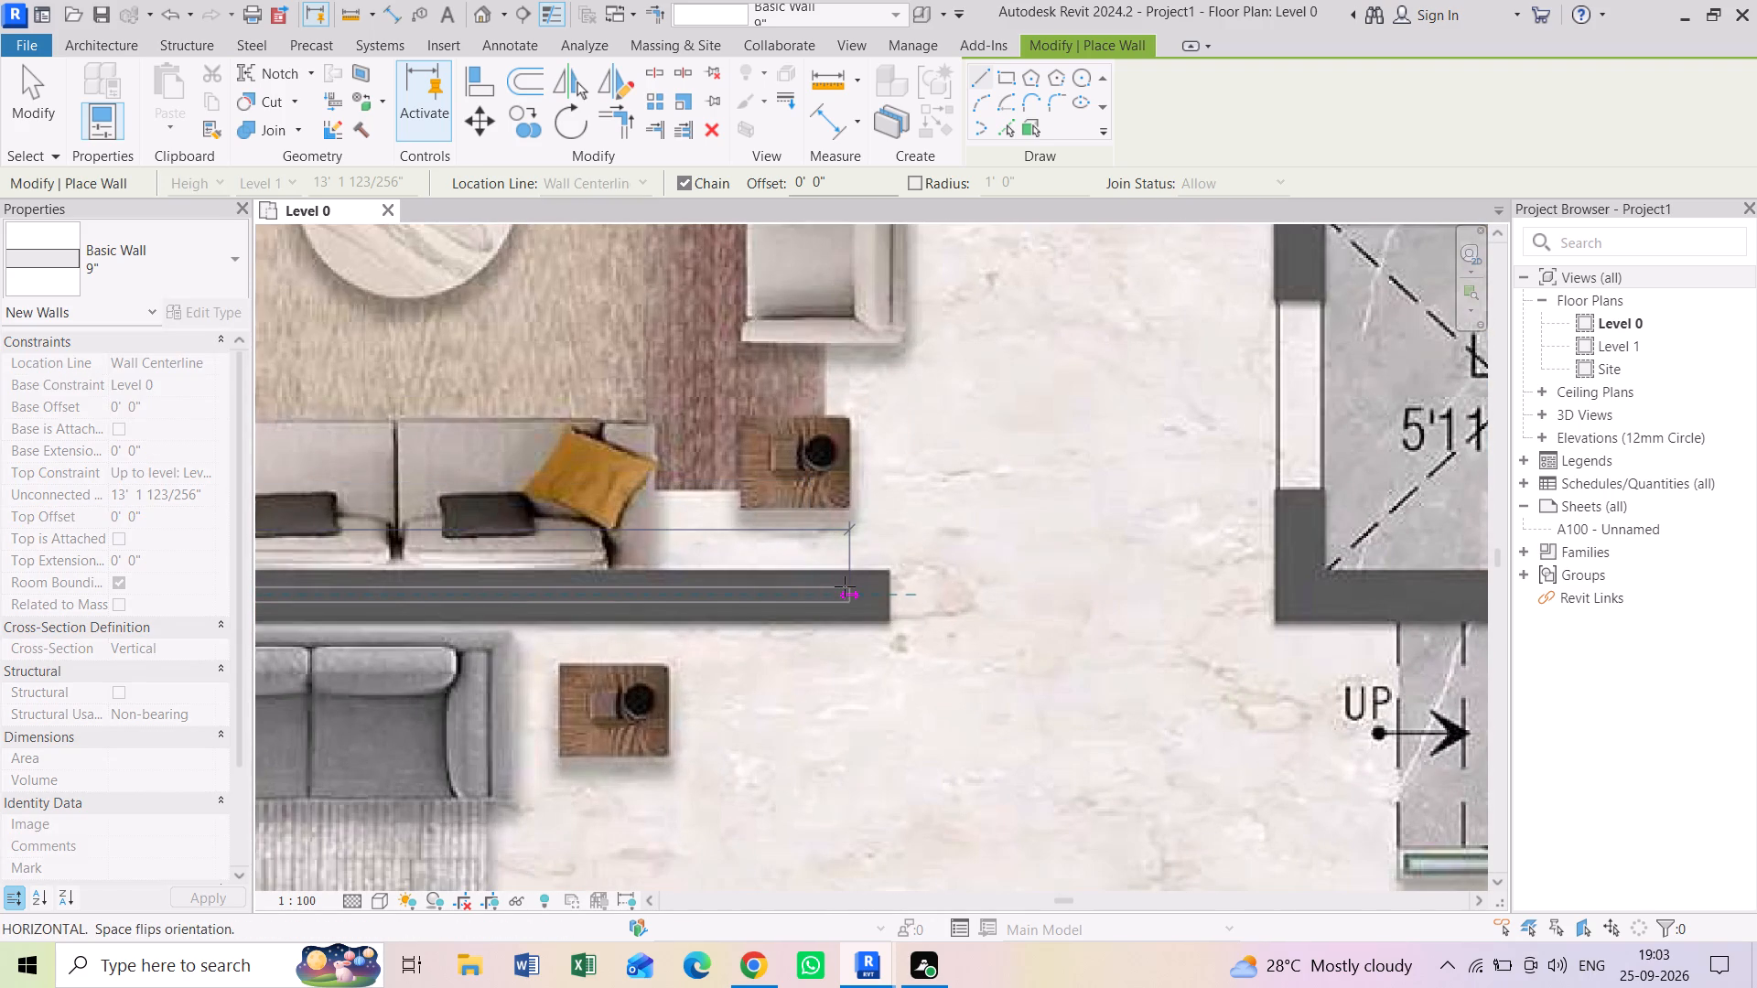
{"action": "left_click", "coordinate": [849, 585]}
{"action": "scroll", "coordinate": [879, 584], "scroll_direction": "down", "scroll_amount": 2}
{"action": "middle_click_drag", "start_coordinate": [880, 583], "coordinate": [880, 527]}
{"action": "scroll", "coordinate": [870, 537], "scroll_direction": "up", "scroll_amount": 6}
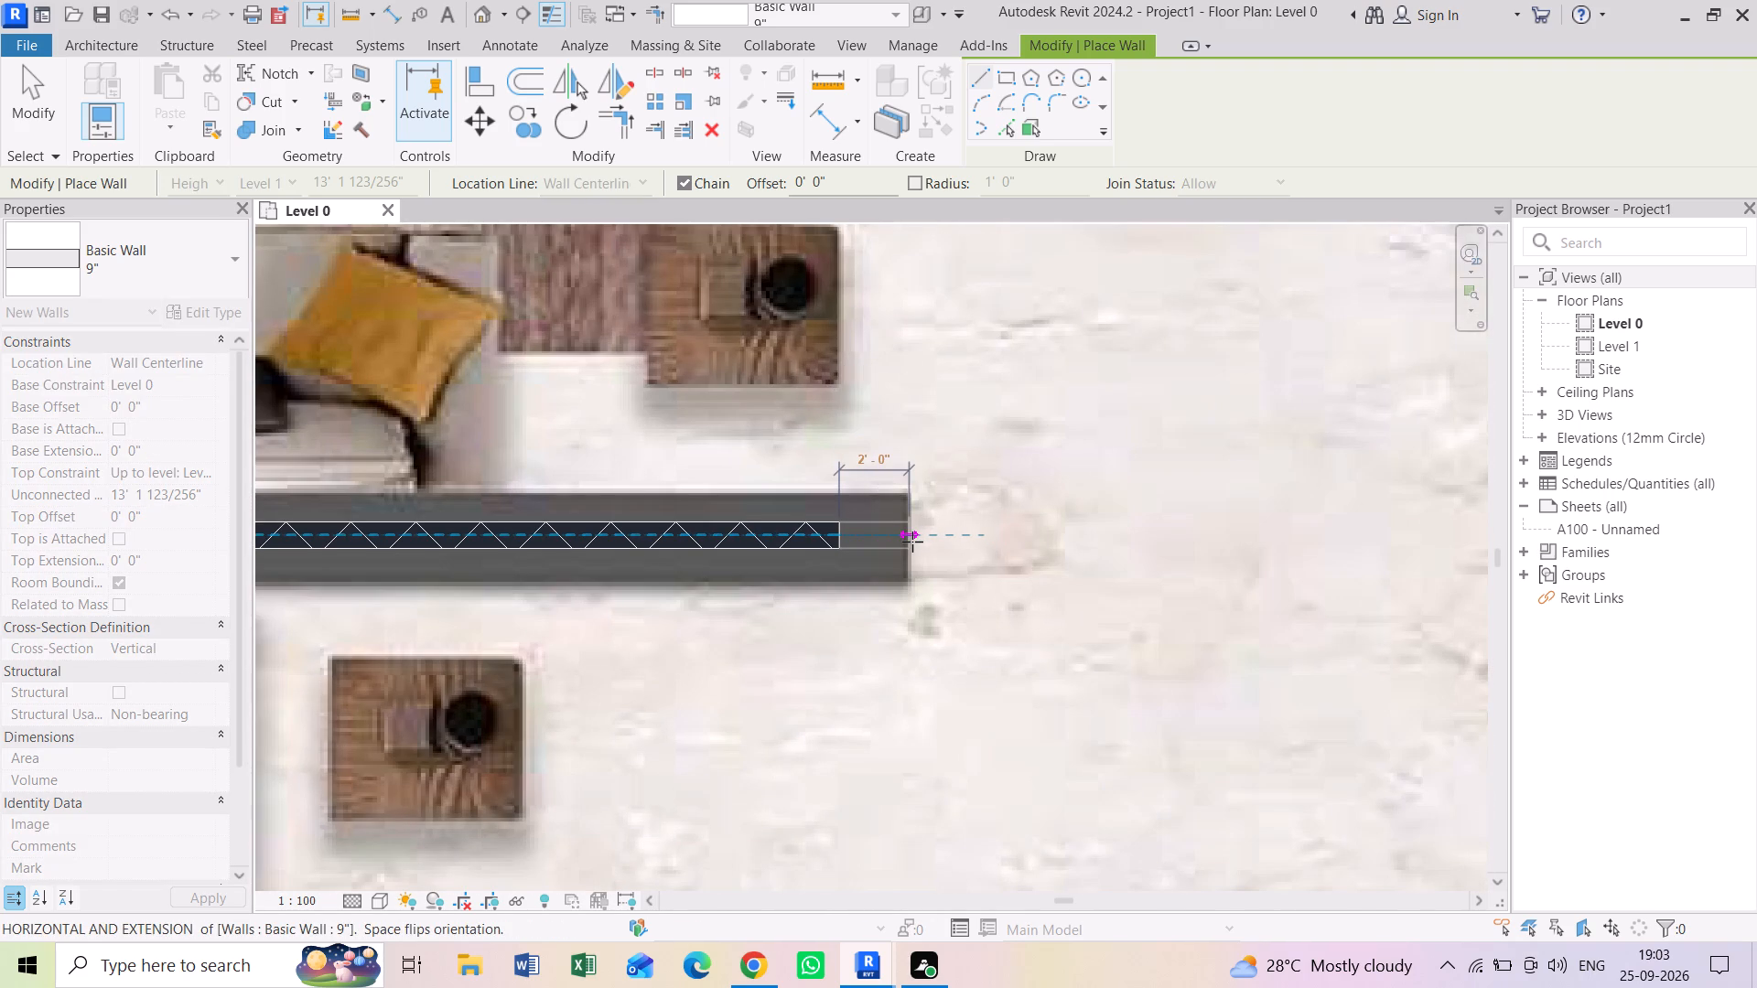
{"action": "left_click", "coordinate": [912, 542]}
{"action": "scroll", "coordinate": [766, 541], "scroll_direction": "down", "scroll_amount": 6}
{"action": "middle_click_drag", "start_coordinate": [747, 540], "coordinate": [994, 495]}
{"action": "key", "text": "Escape"}
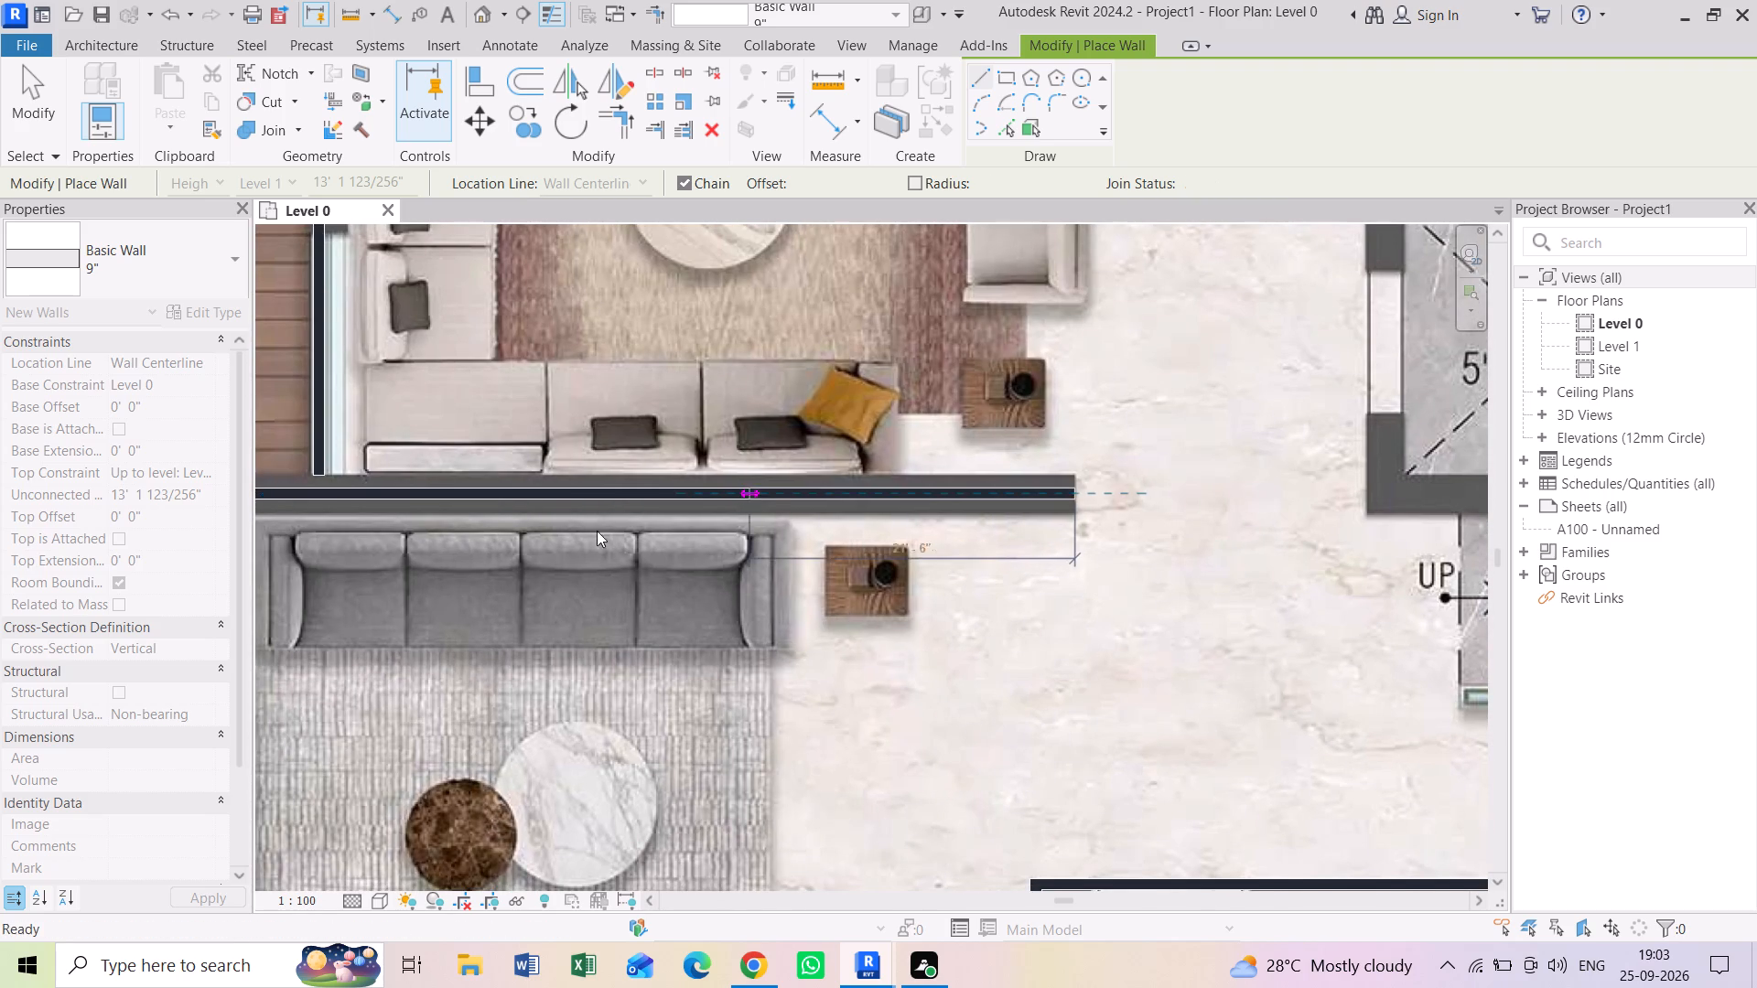
Draw the drawing room's 9" west wall from its northwest corner south past PL-SH-04 to the corner at the portico.
{"action": "middle_click_drag", "start_coordinate": [565, 539], "coordinate": [1148, 369]}
{"action": "middle_click_drag", "start_coordinate": [717, 446], "coordinate": [888, 377]}
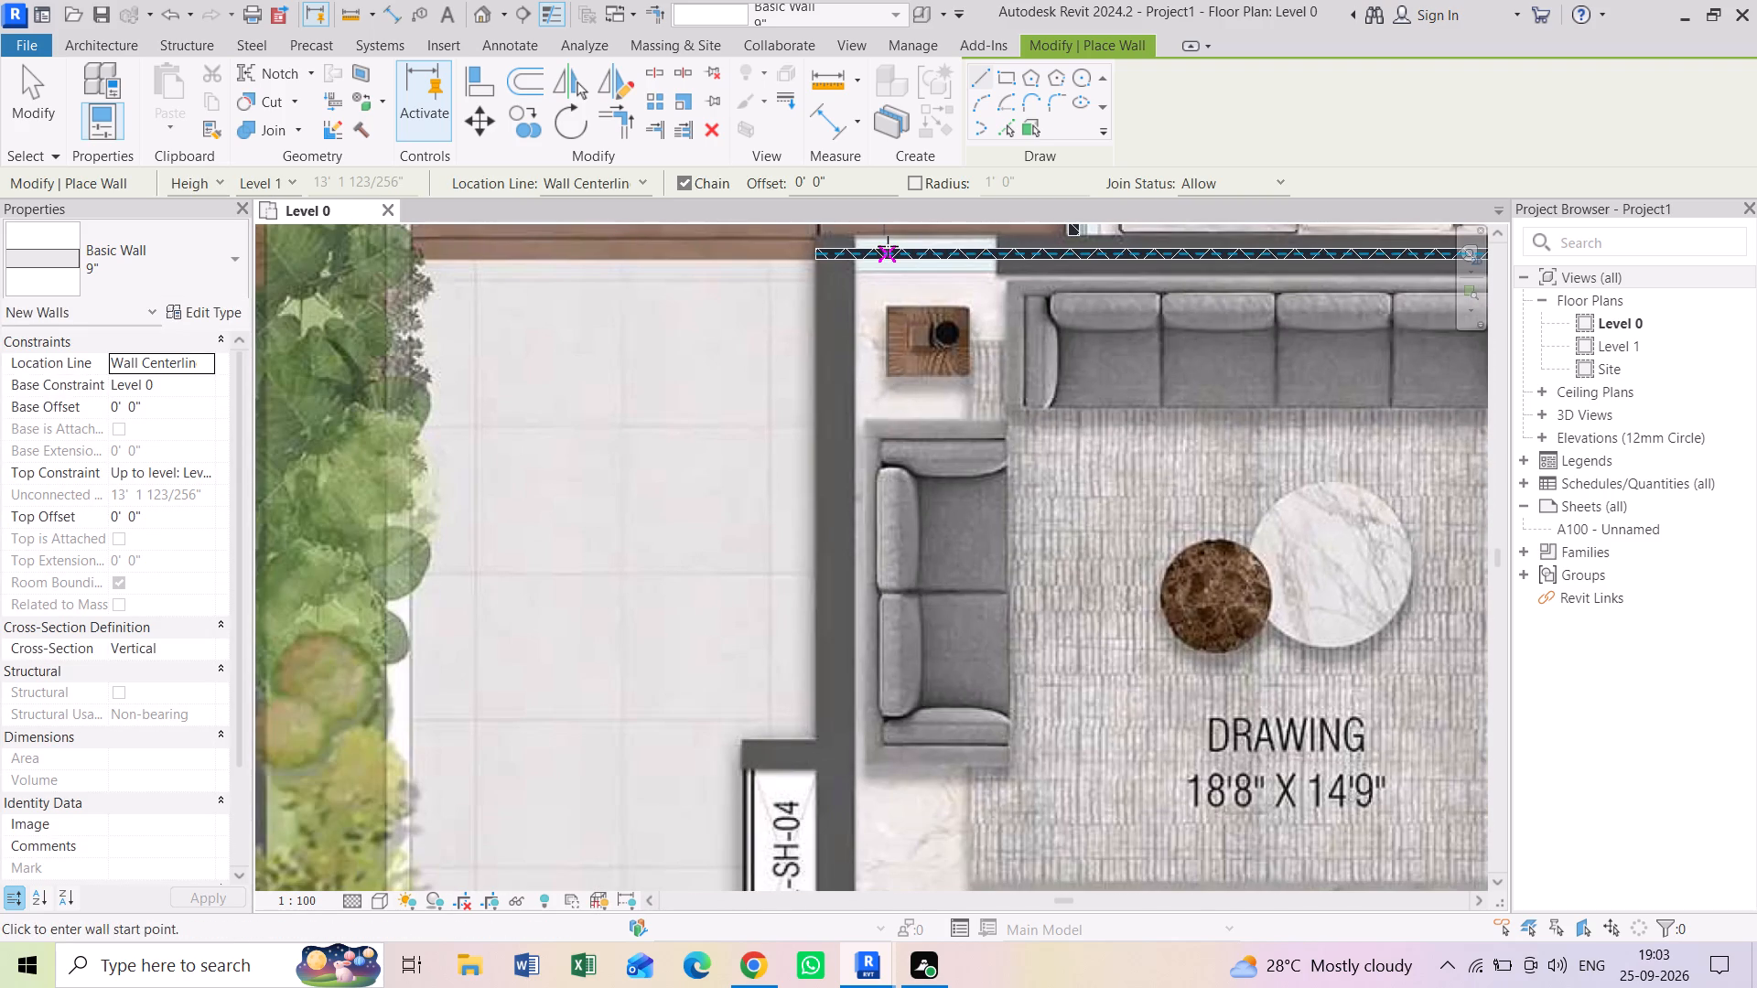
{"action": "left_click", "coordinate": [833, 265]}
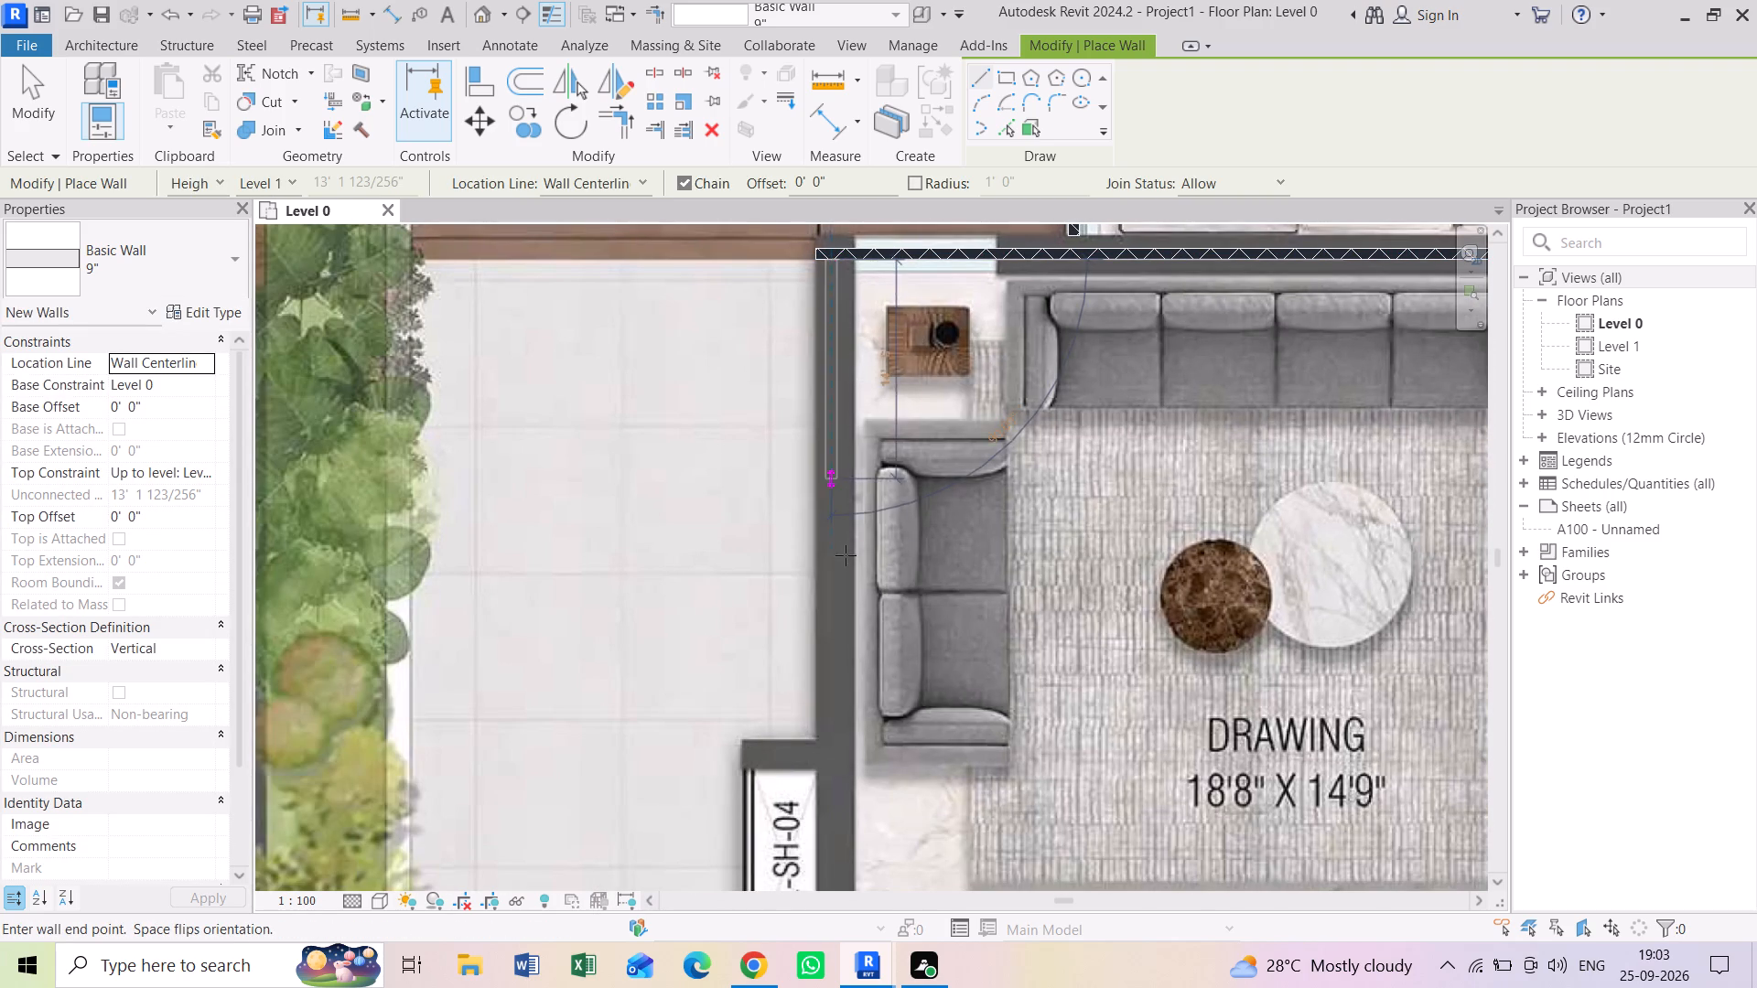
{"action": "middle_click_drag", "start_coordinate": [846, 650], "coordinate": [840, 424]}
{"action": "middle_click_drag", "start_coordinate": [823, 562], "coordinate": [816, 435]}
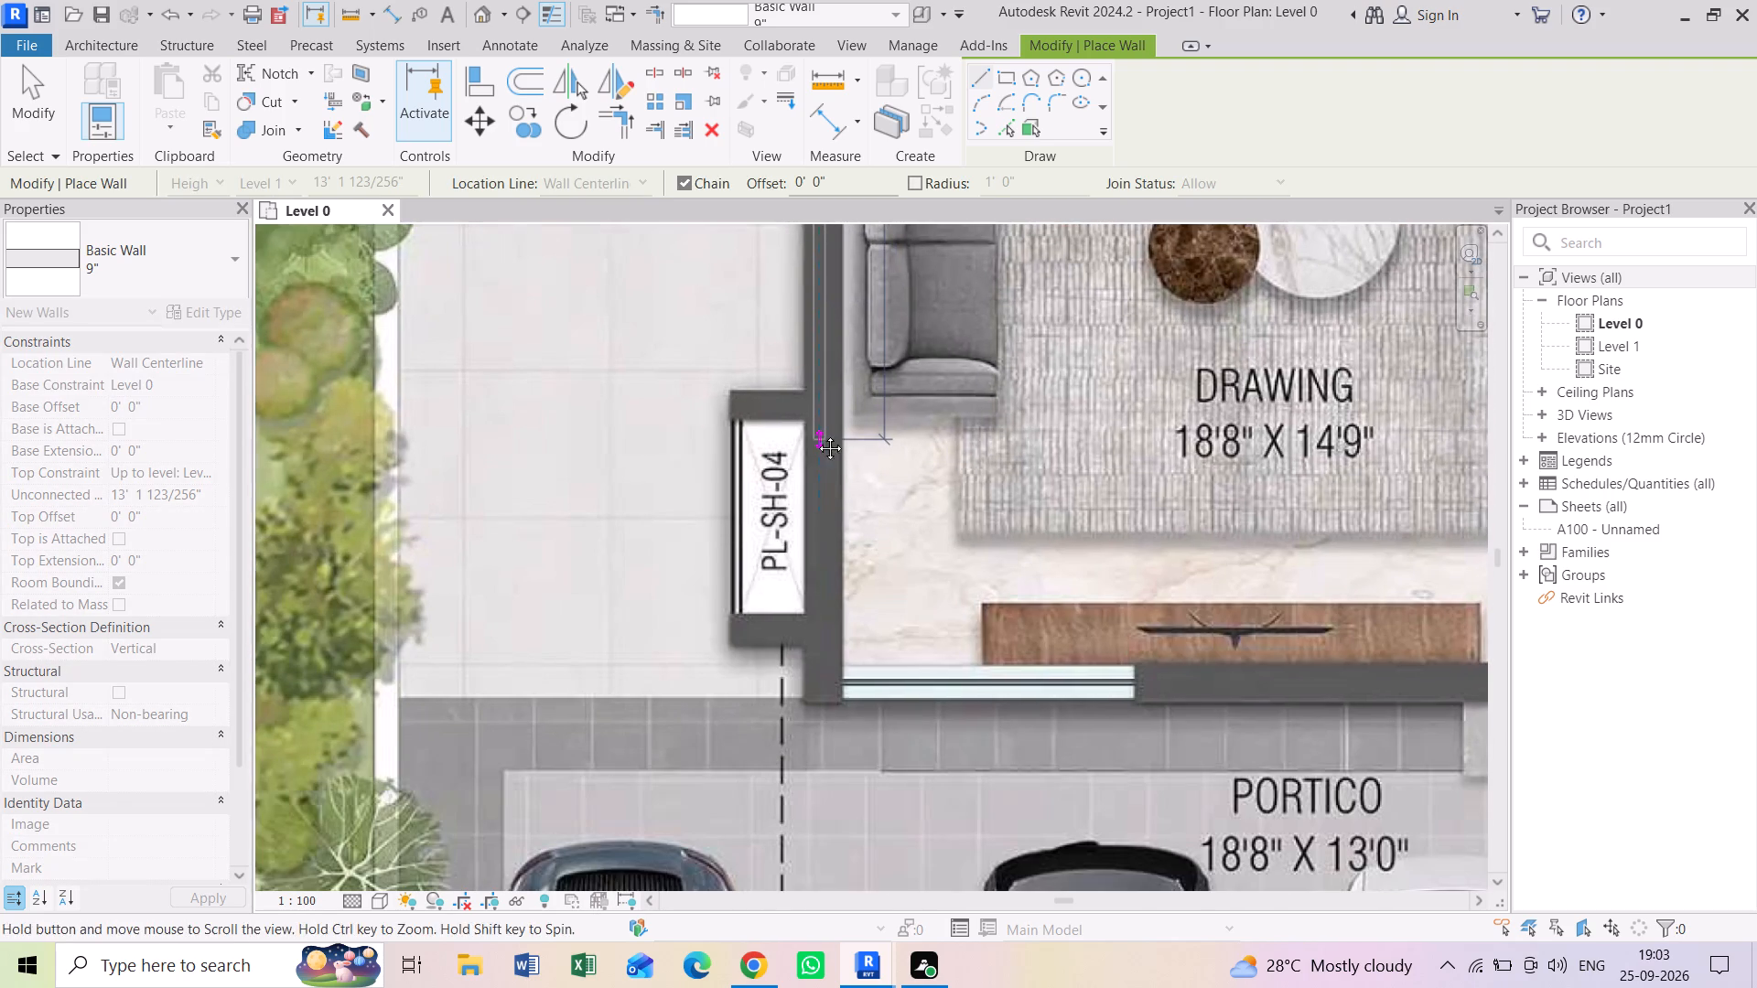
{"action": "middle_click_drag", "start_coordinate": [816, 435], "coordinate": [816, 432]}
{"action": "scroll", "coordinate": [823, 669], "scroll_direction": "up", "scroll_amount": 6}
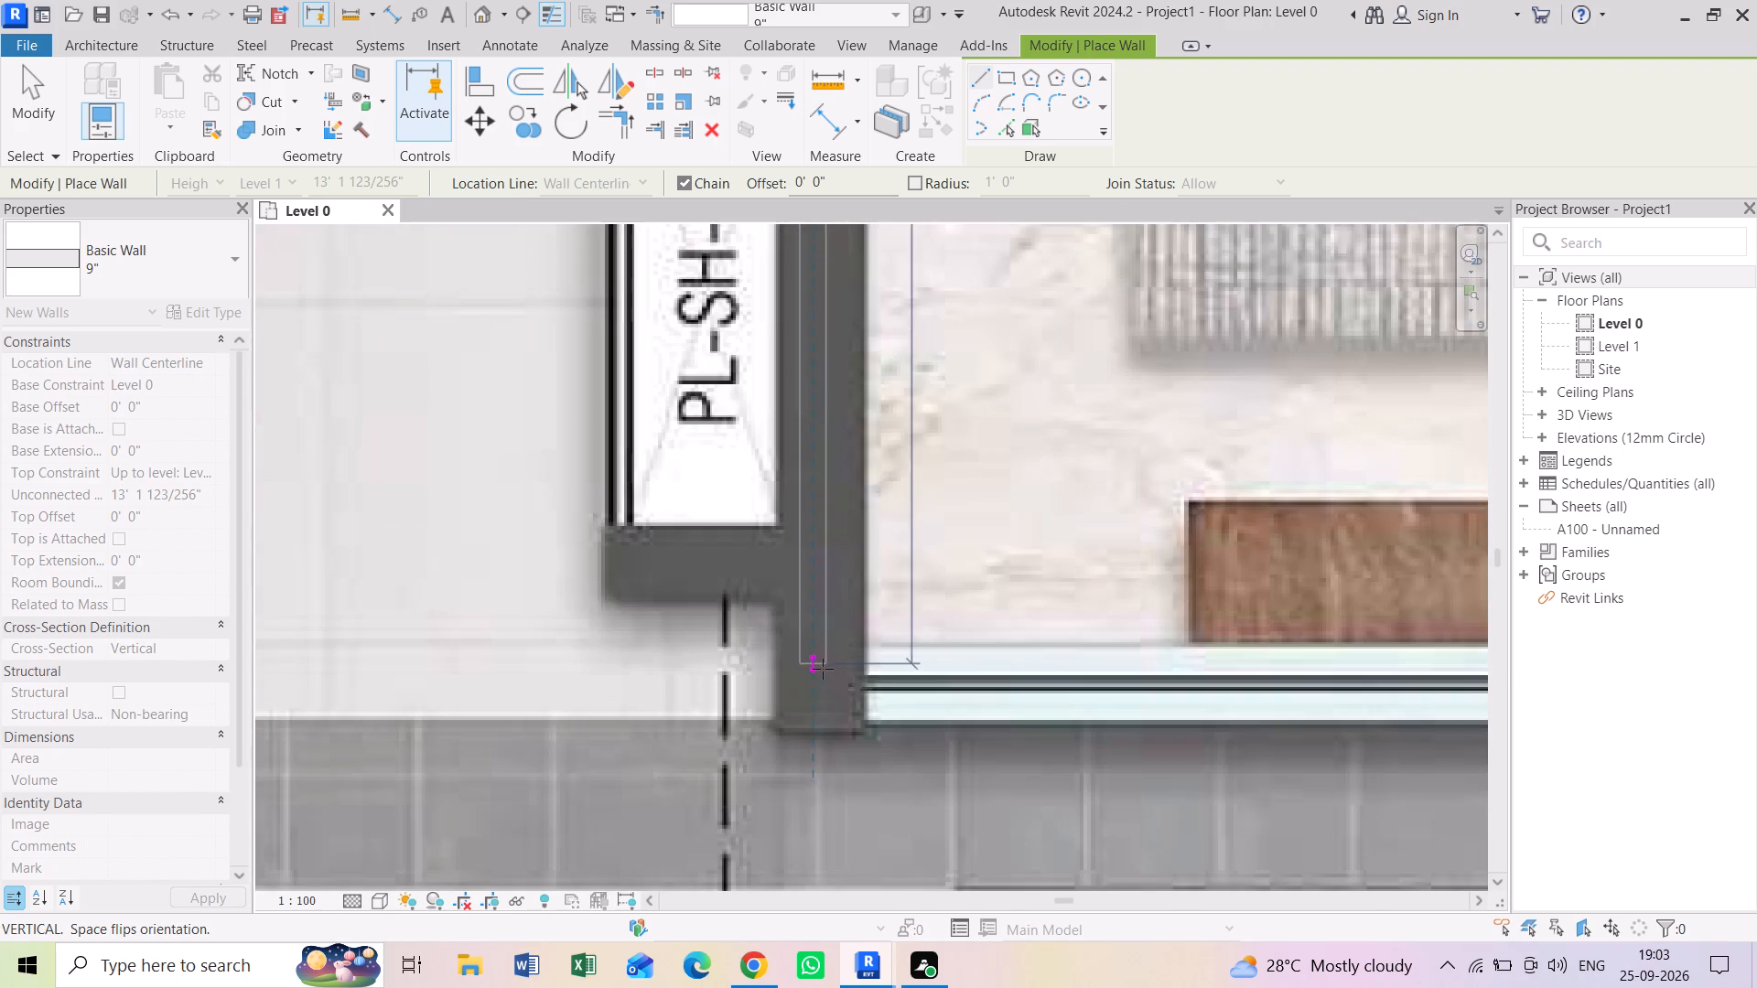
{"action": "left_click", "coordinate": [817, 726]}
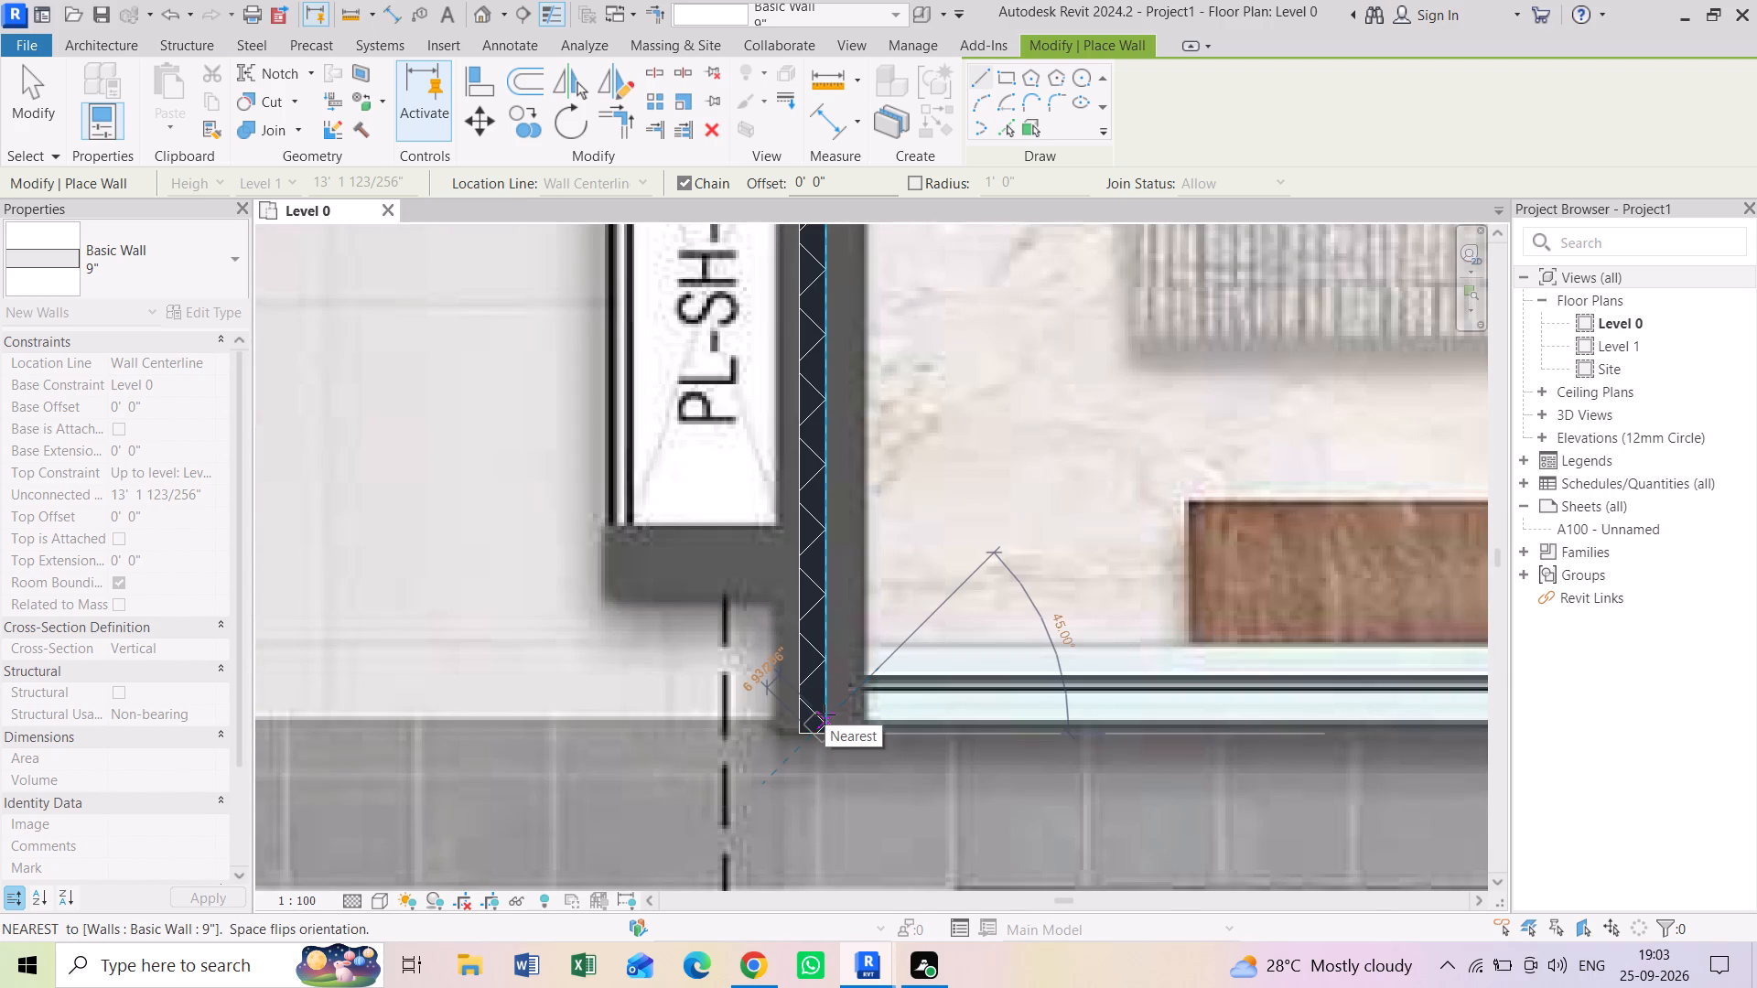
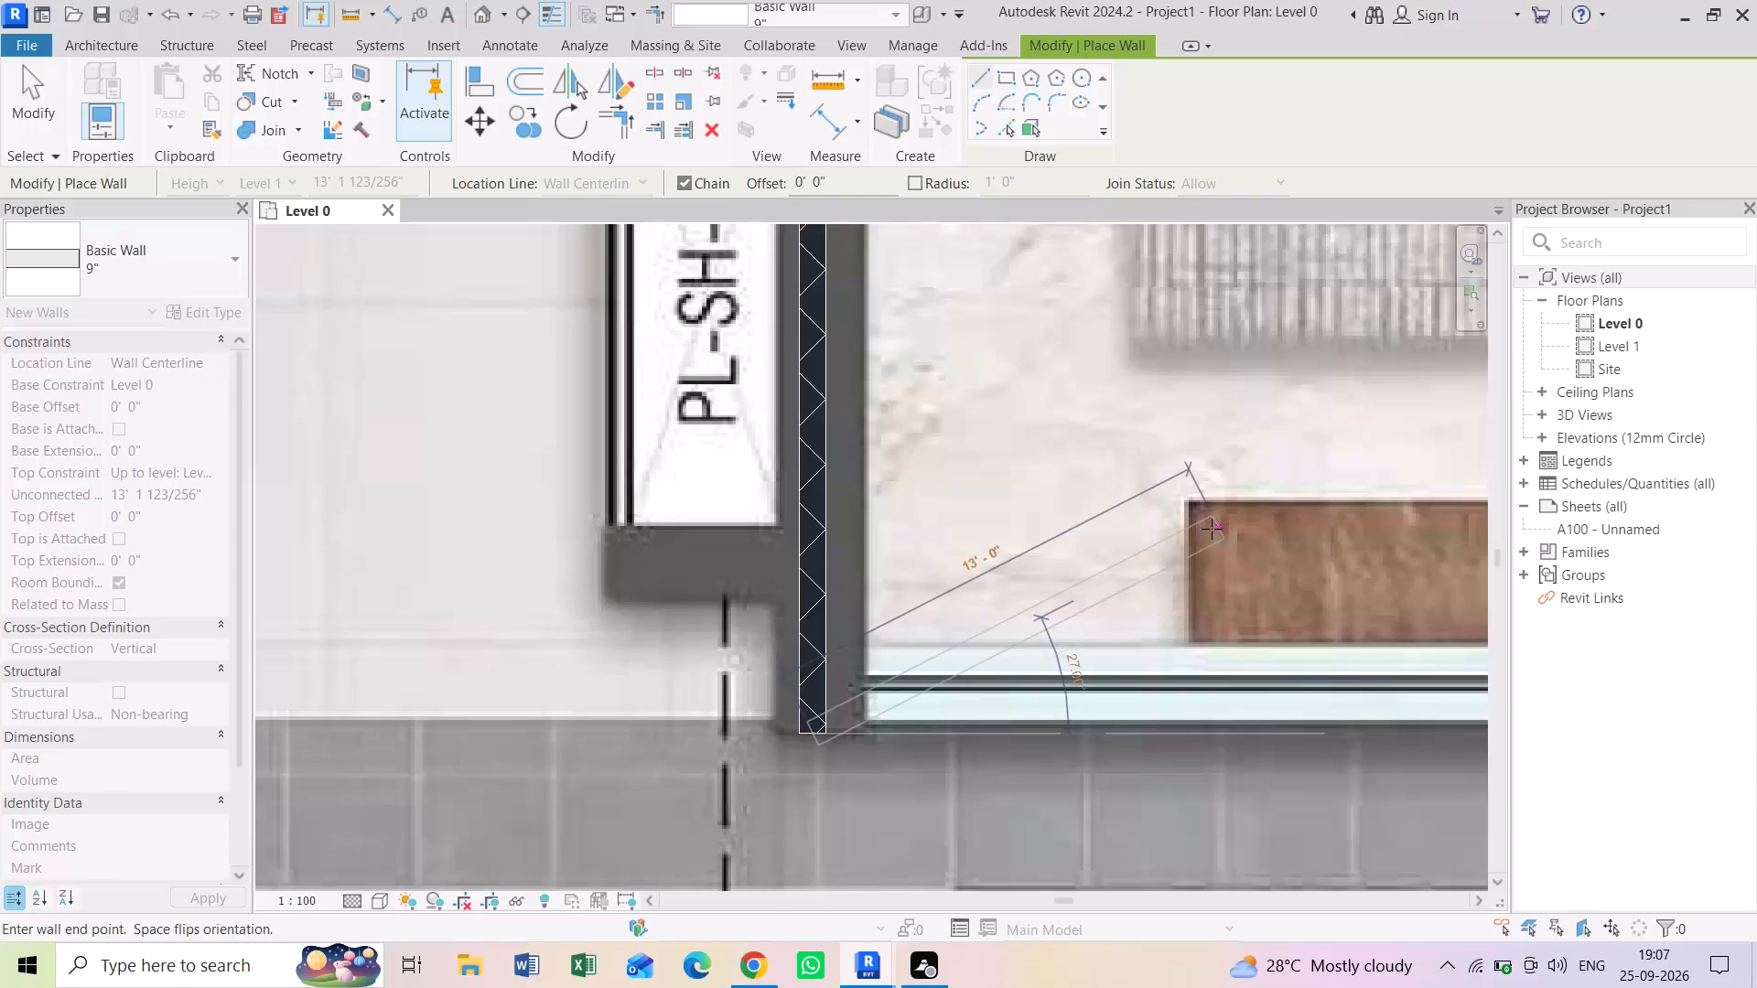
End the current wall chain at the drawing room's southwest corner by the portico, without adding another segment.
{"action": "key", "text": "Escape"}
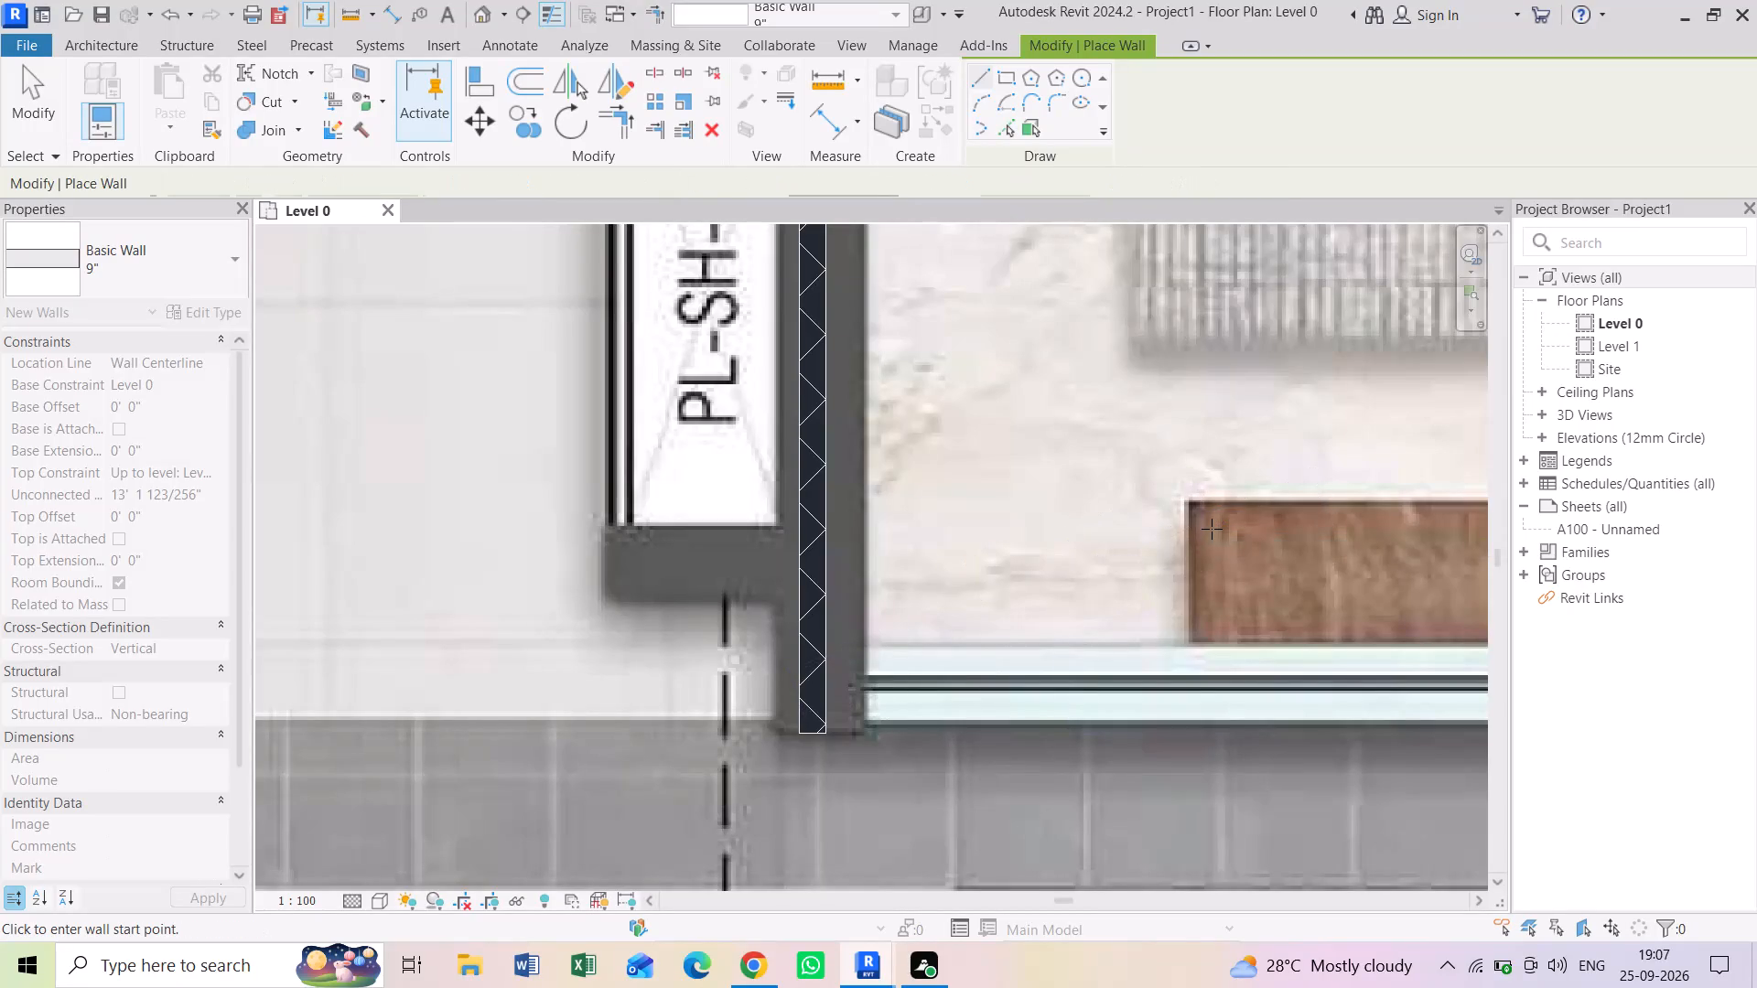
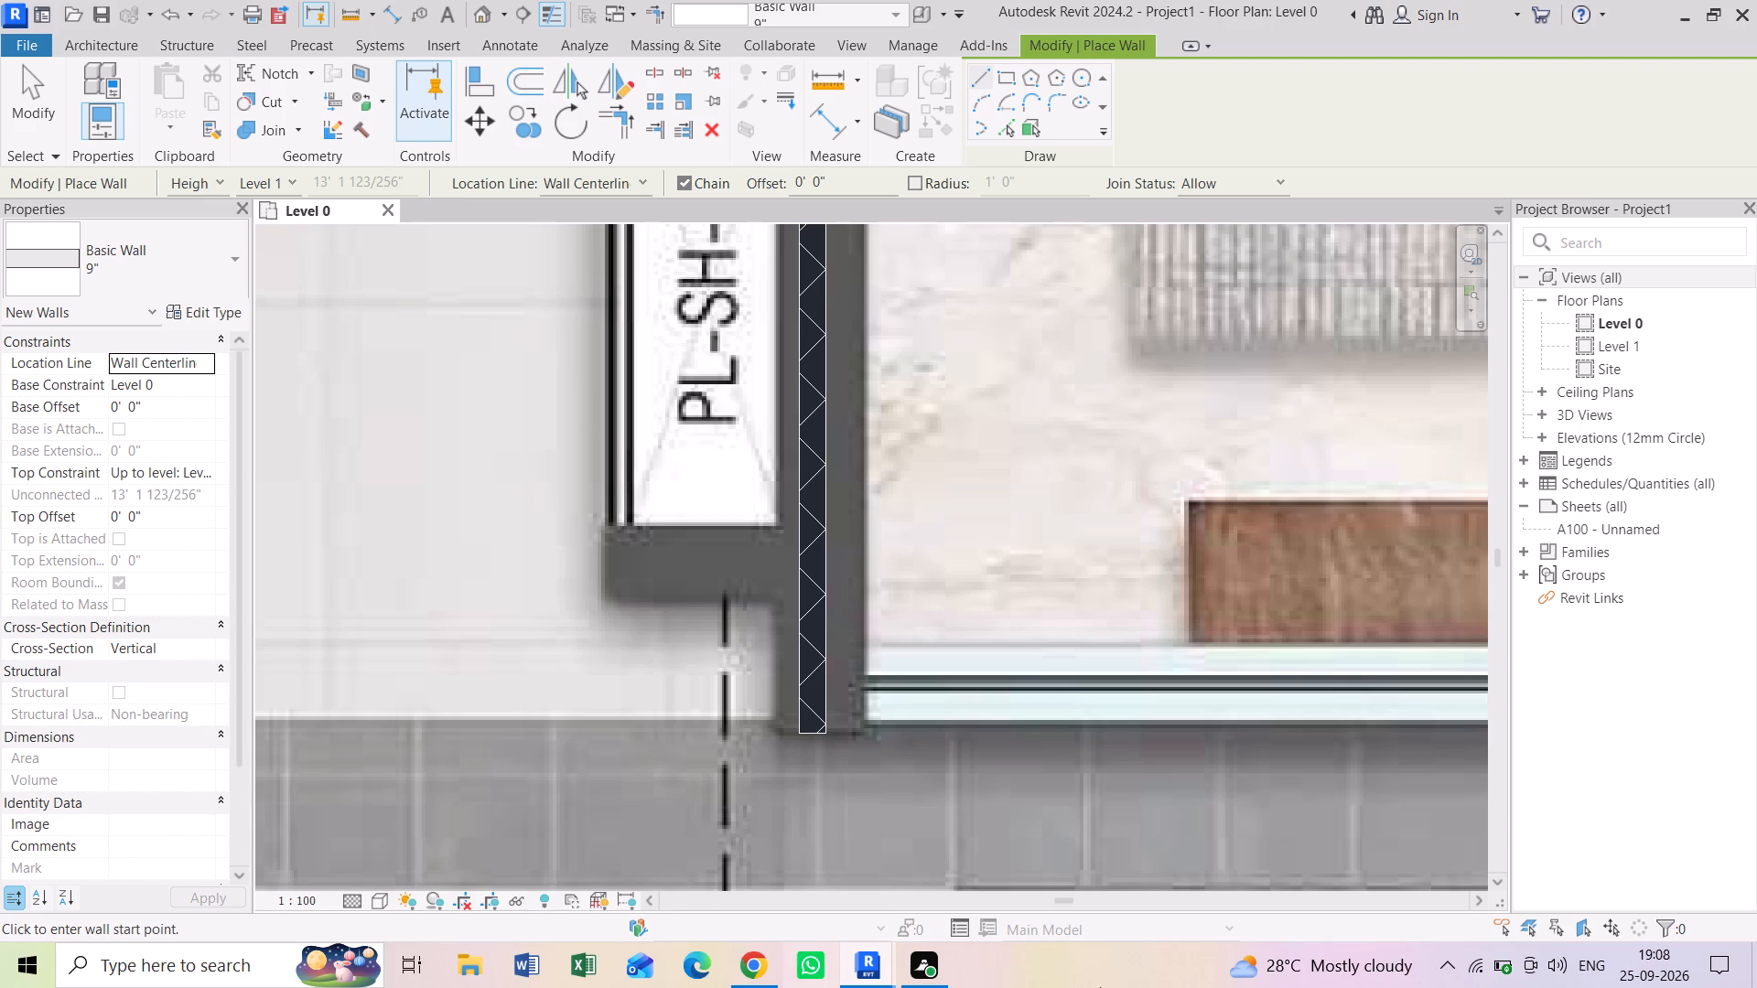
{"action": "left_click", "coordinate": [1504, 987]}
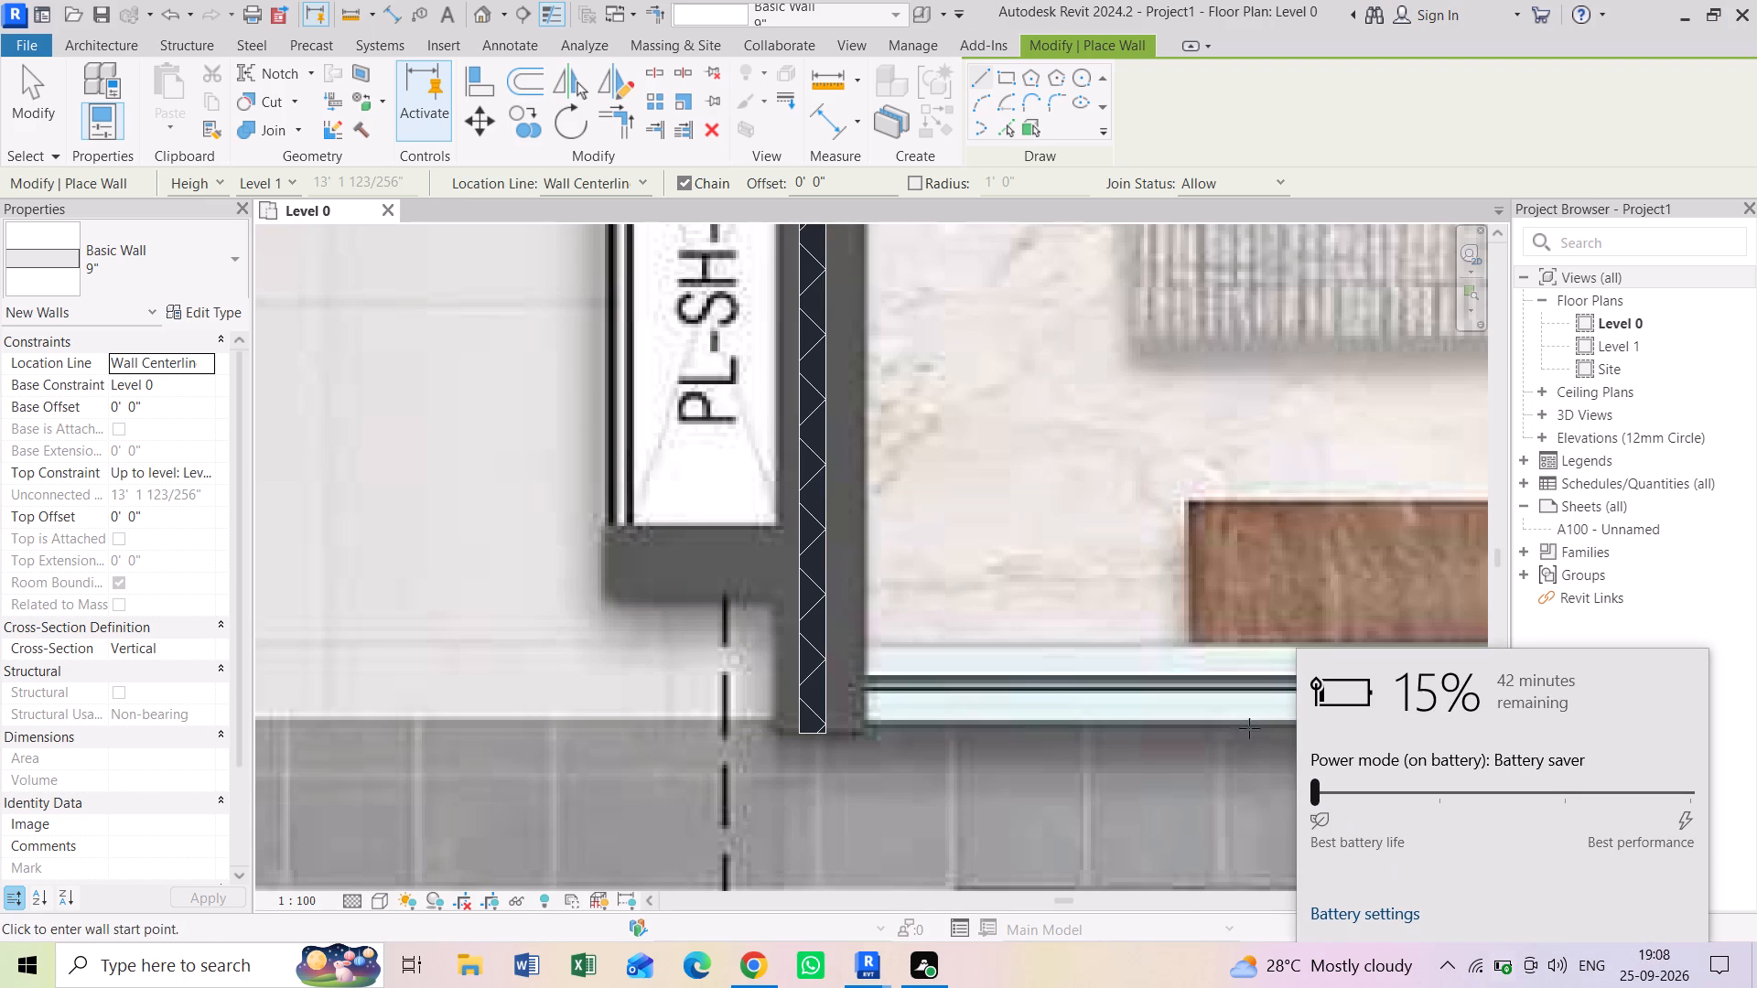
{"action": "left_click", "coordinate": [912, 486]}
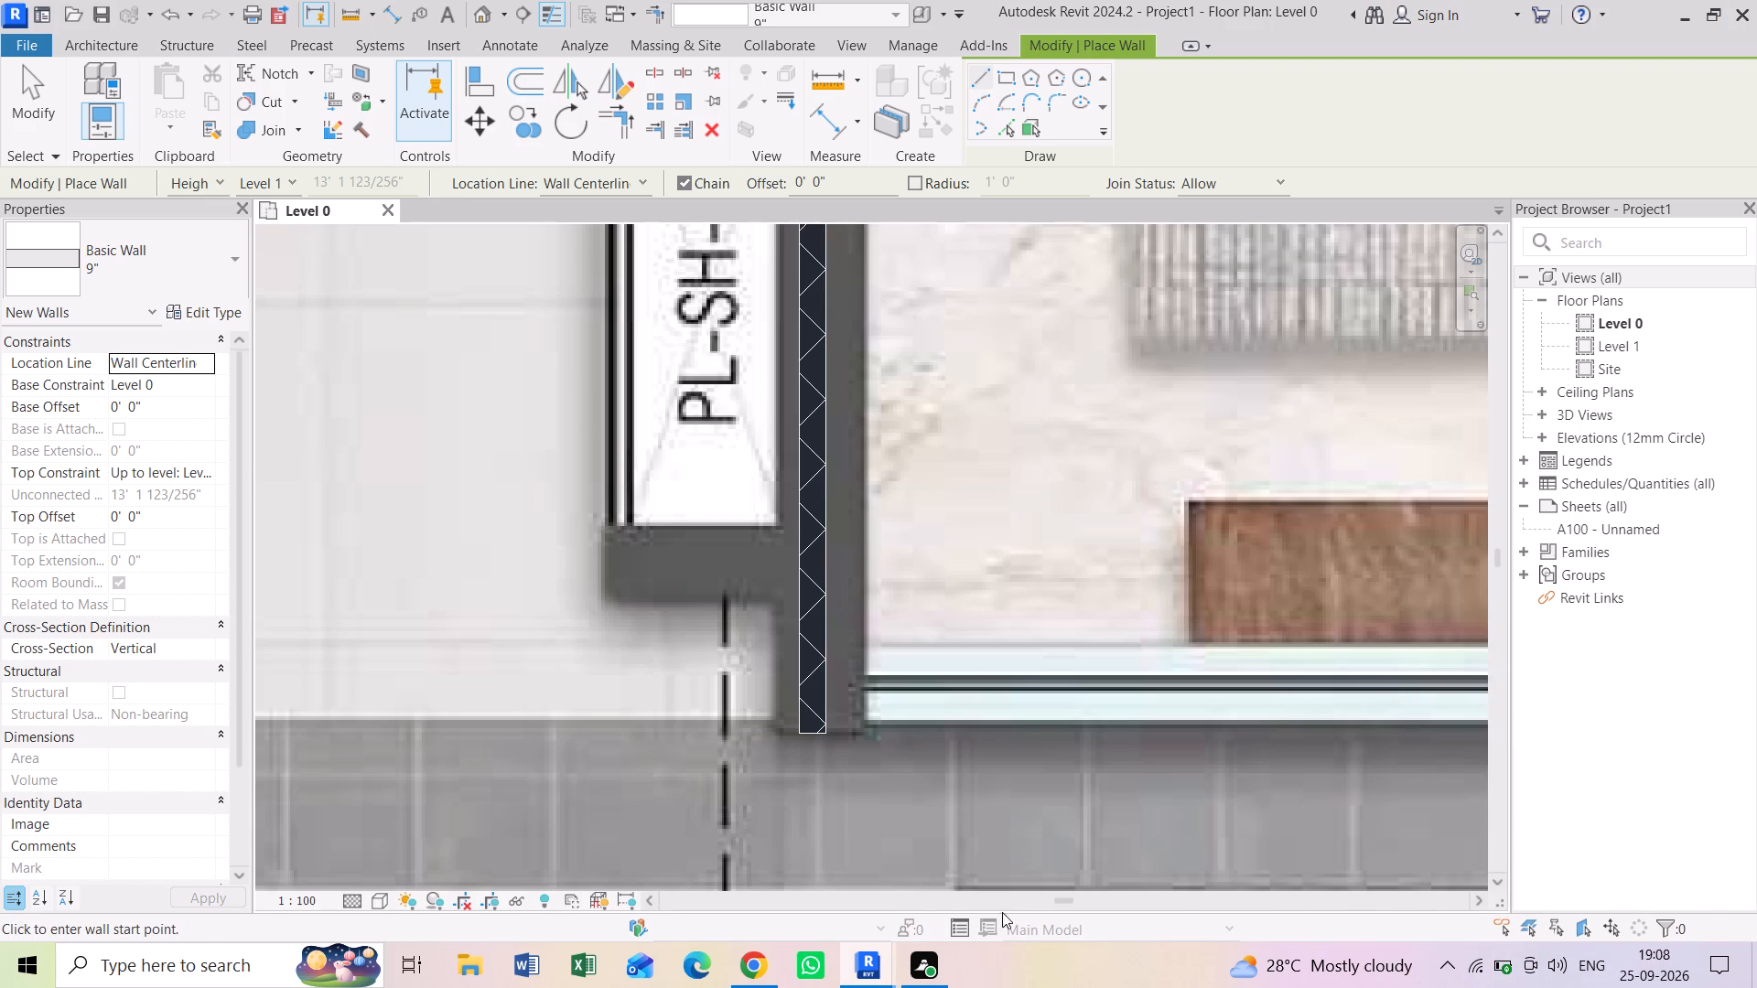
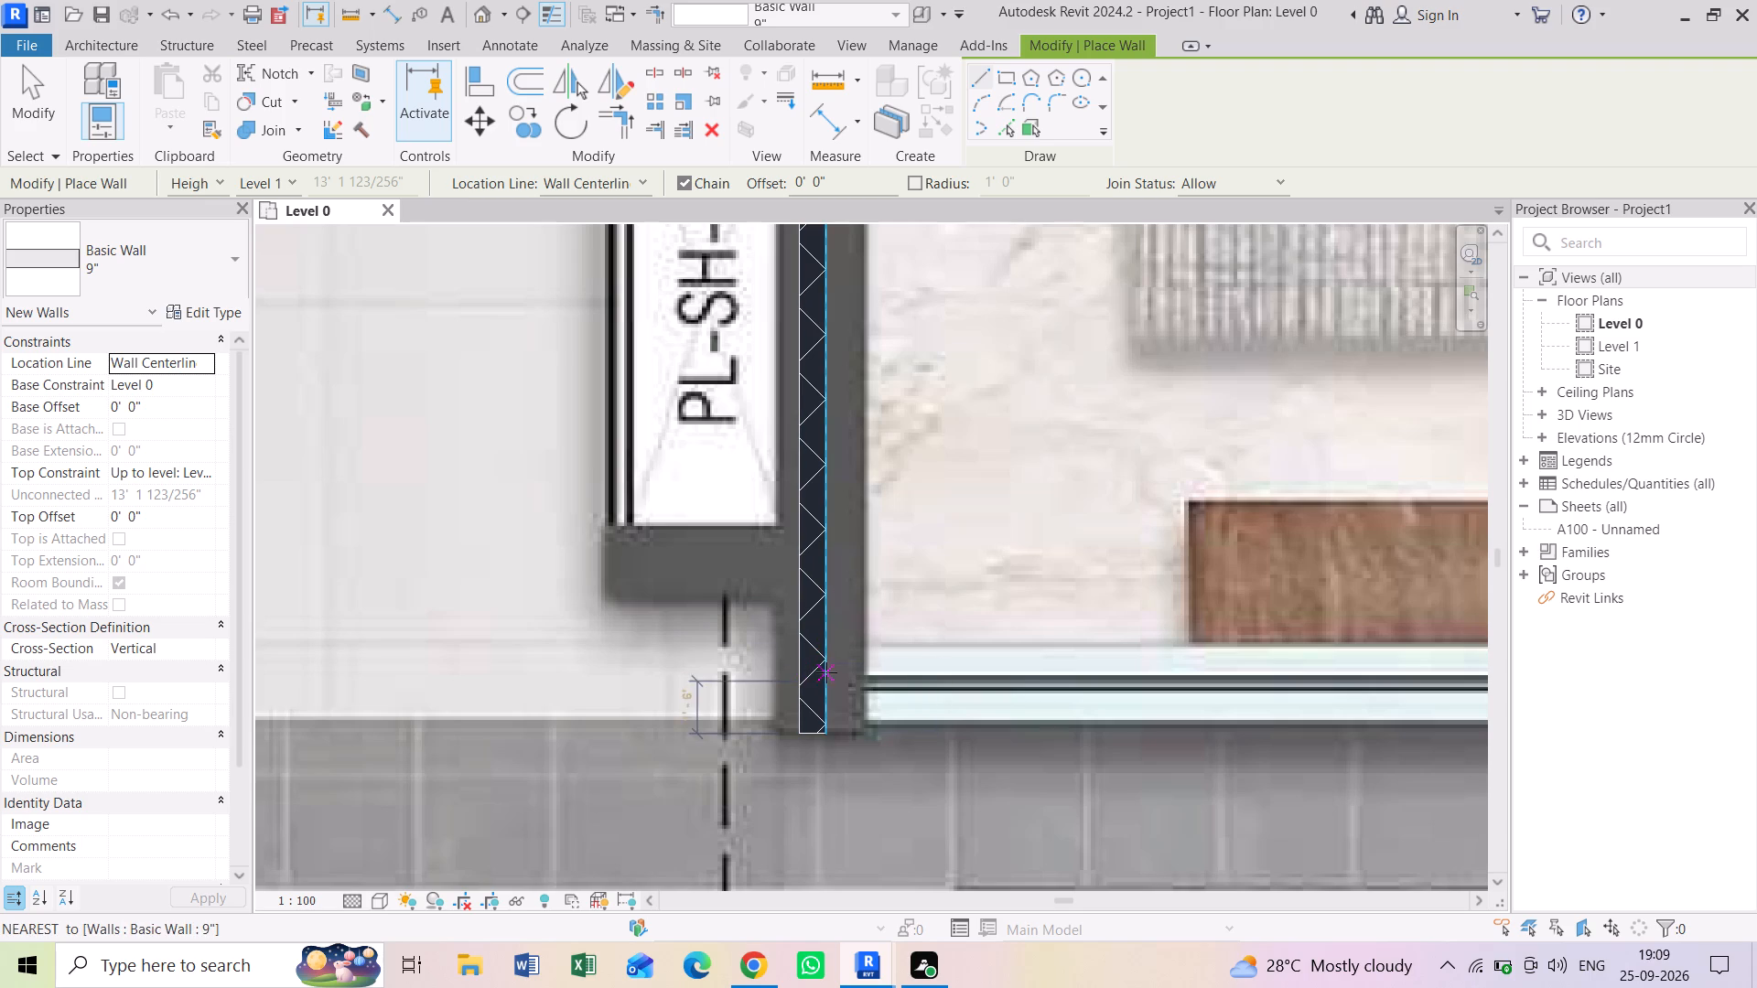
Draw a 9" wall along the Drawing room's portico side, from its outer side wall across the entrance to Bed Room-1's wall.
{"action": "middle_click", "coordinate": [868, 676]}
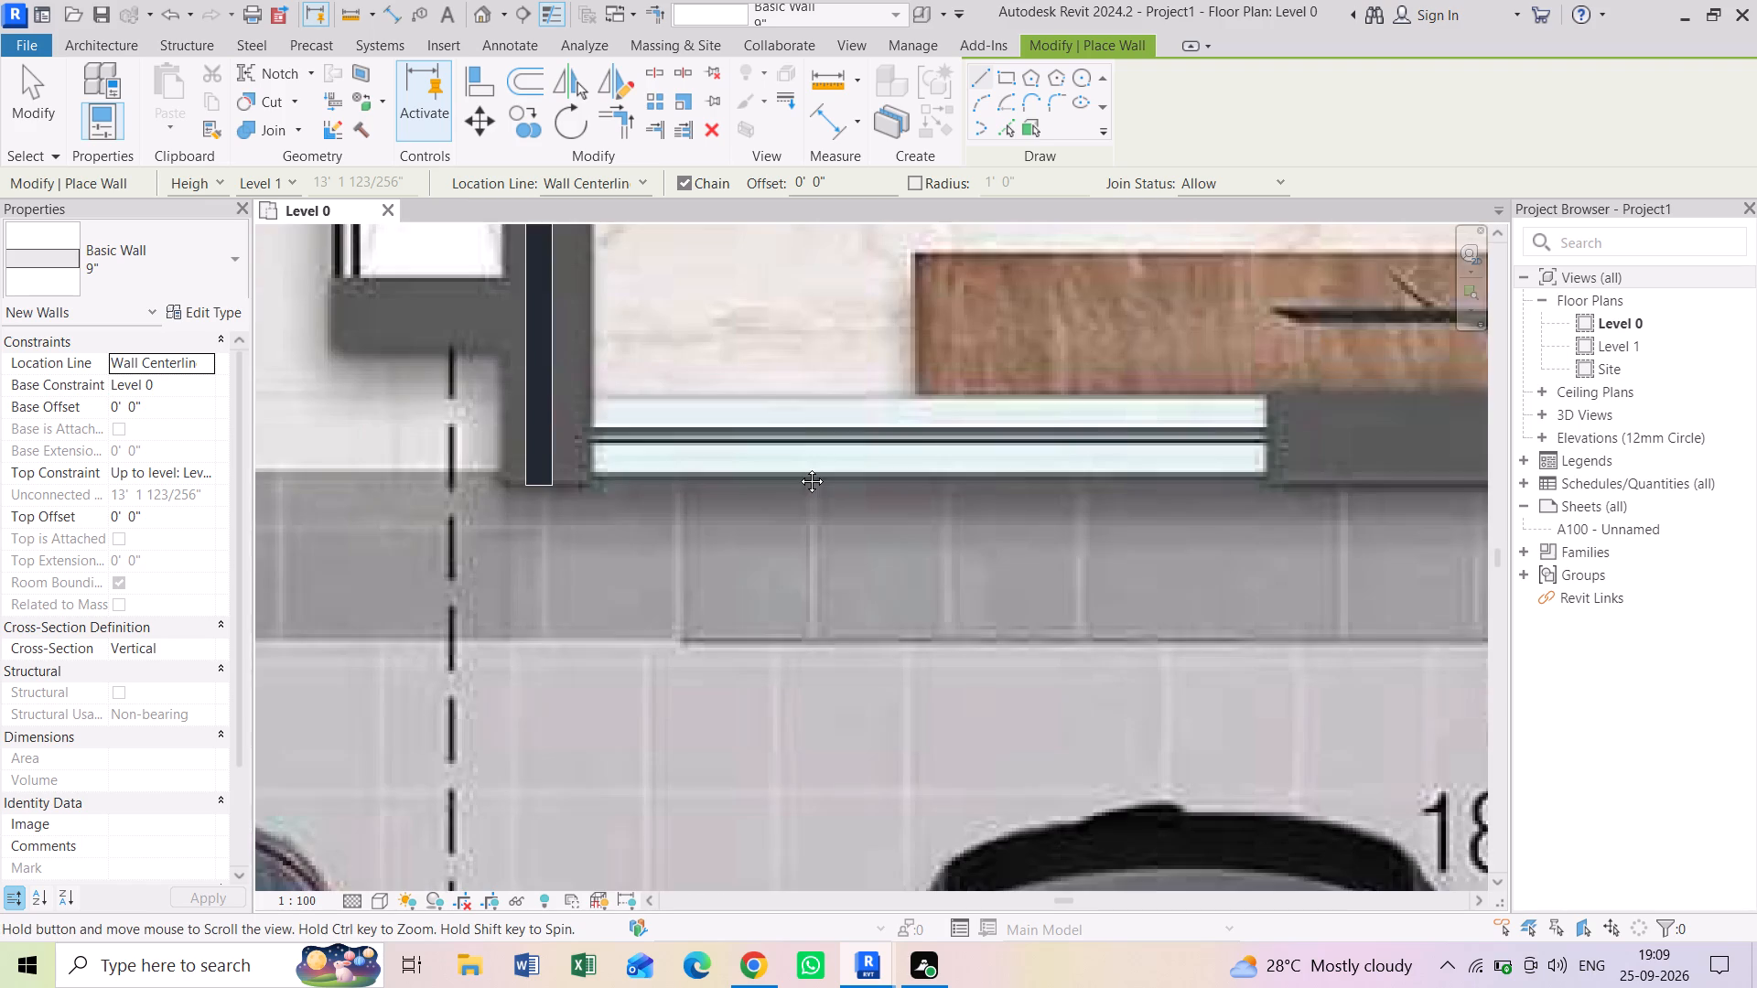
{"action": "middle_click_drag", "start_coordinate": [872, 481], "coordinate": [603, 463]}
{"action": "key", "text": "Escape"}
{"action": "key", "text": "Escape"}
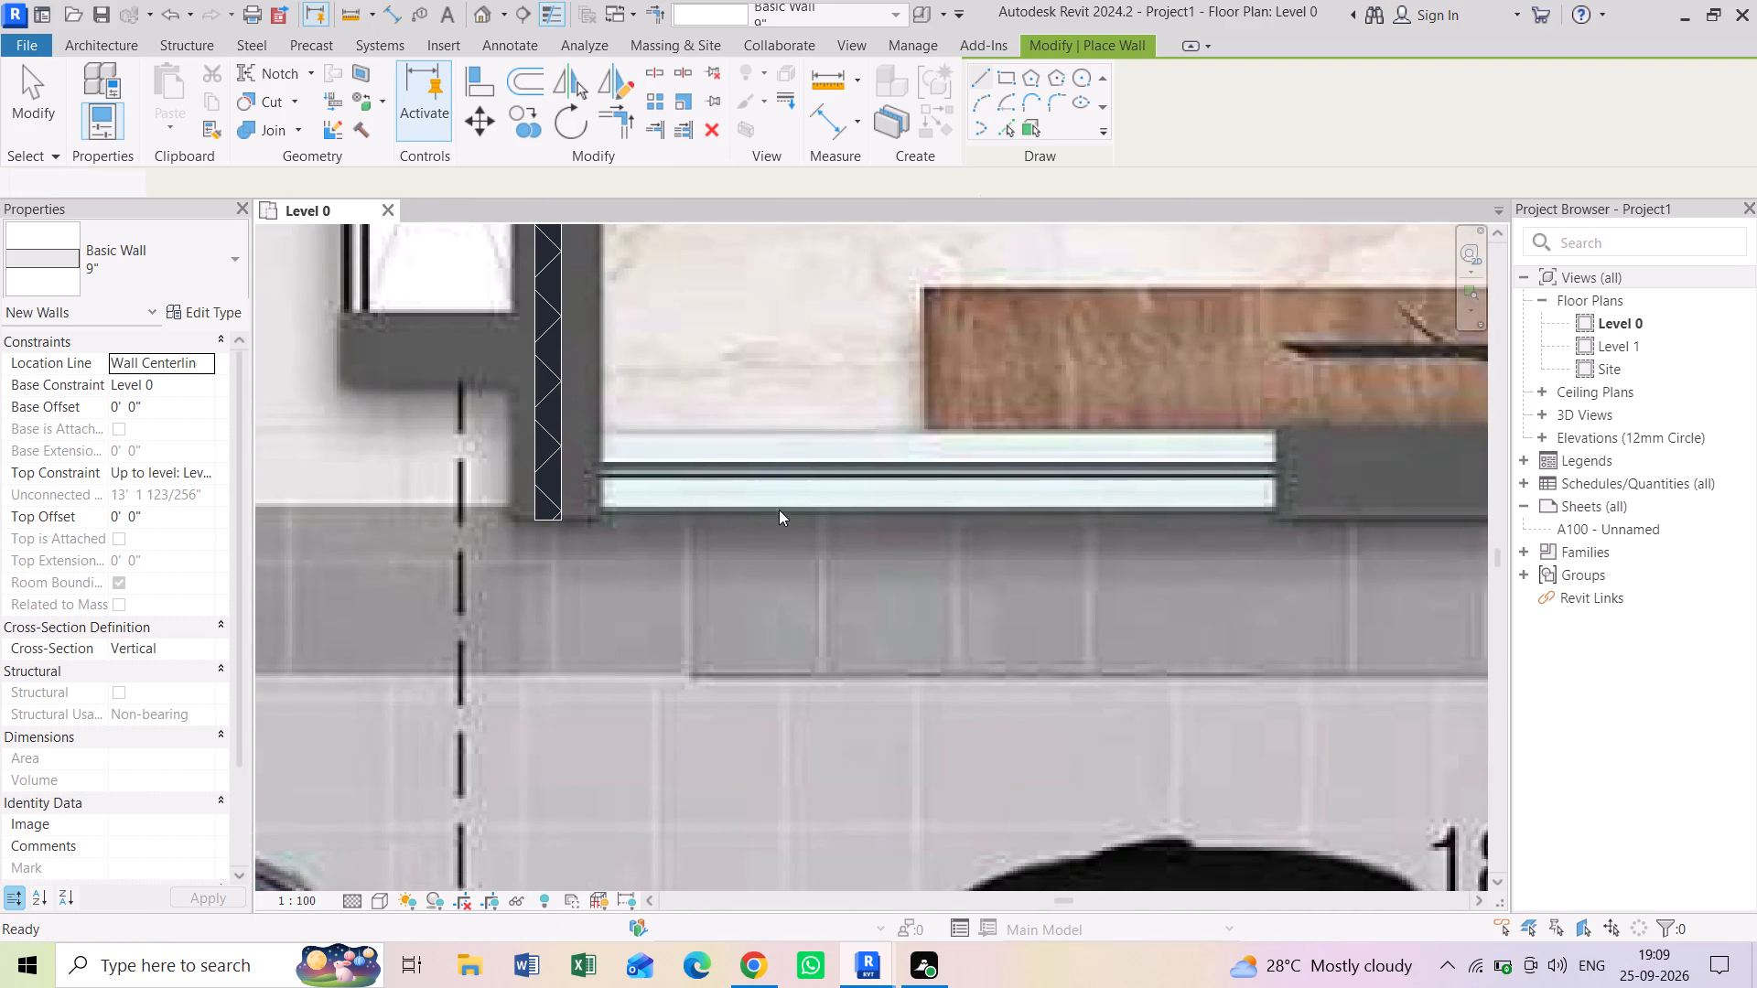
{"action": "key", "text": "Escape"}
{"action": "scroll", "coordinate": [749, 506], "scroll_direction": "down", "scroll_amount": 1}
{"action": "middle_click_drag", "start_coordinate": [723, 487], "coordinate": [684, 539]}
{"action": "left_click", "coordinate": [521, 518]}
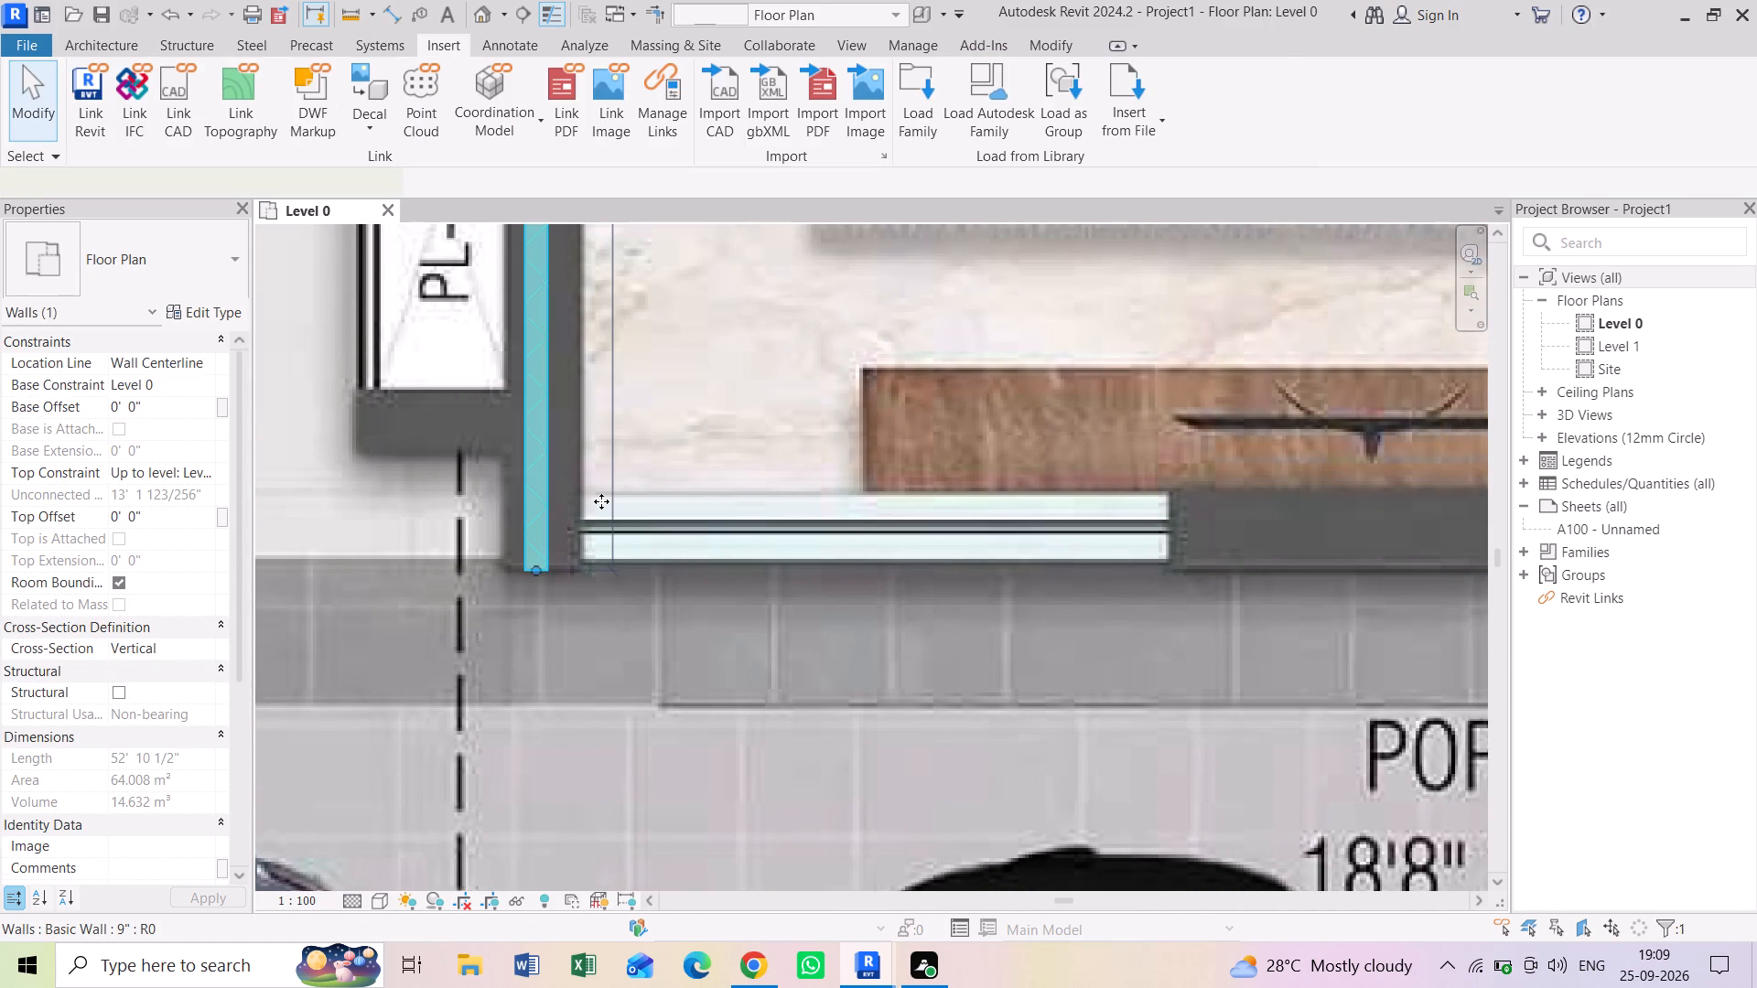
{"action": "left_click", "coordinate": [947, 118]}
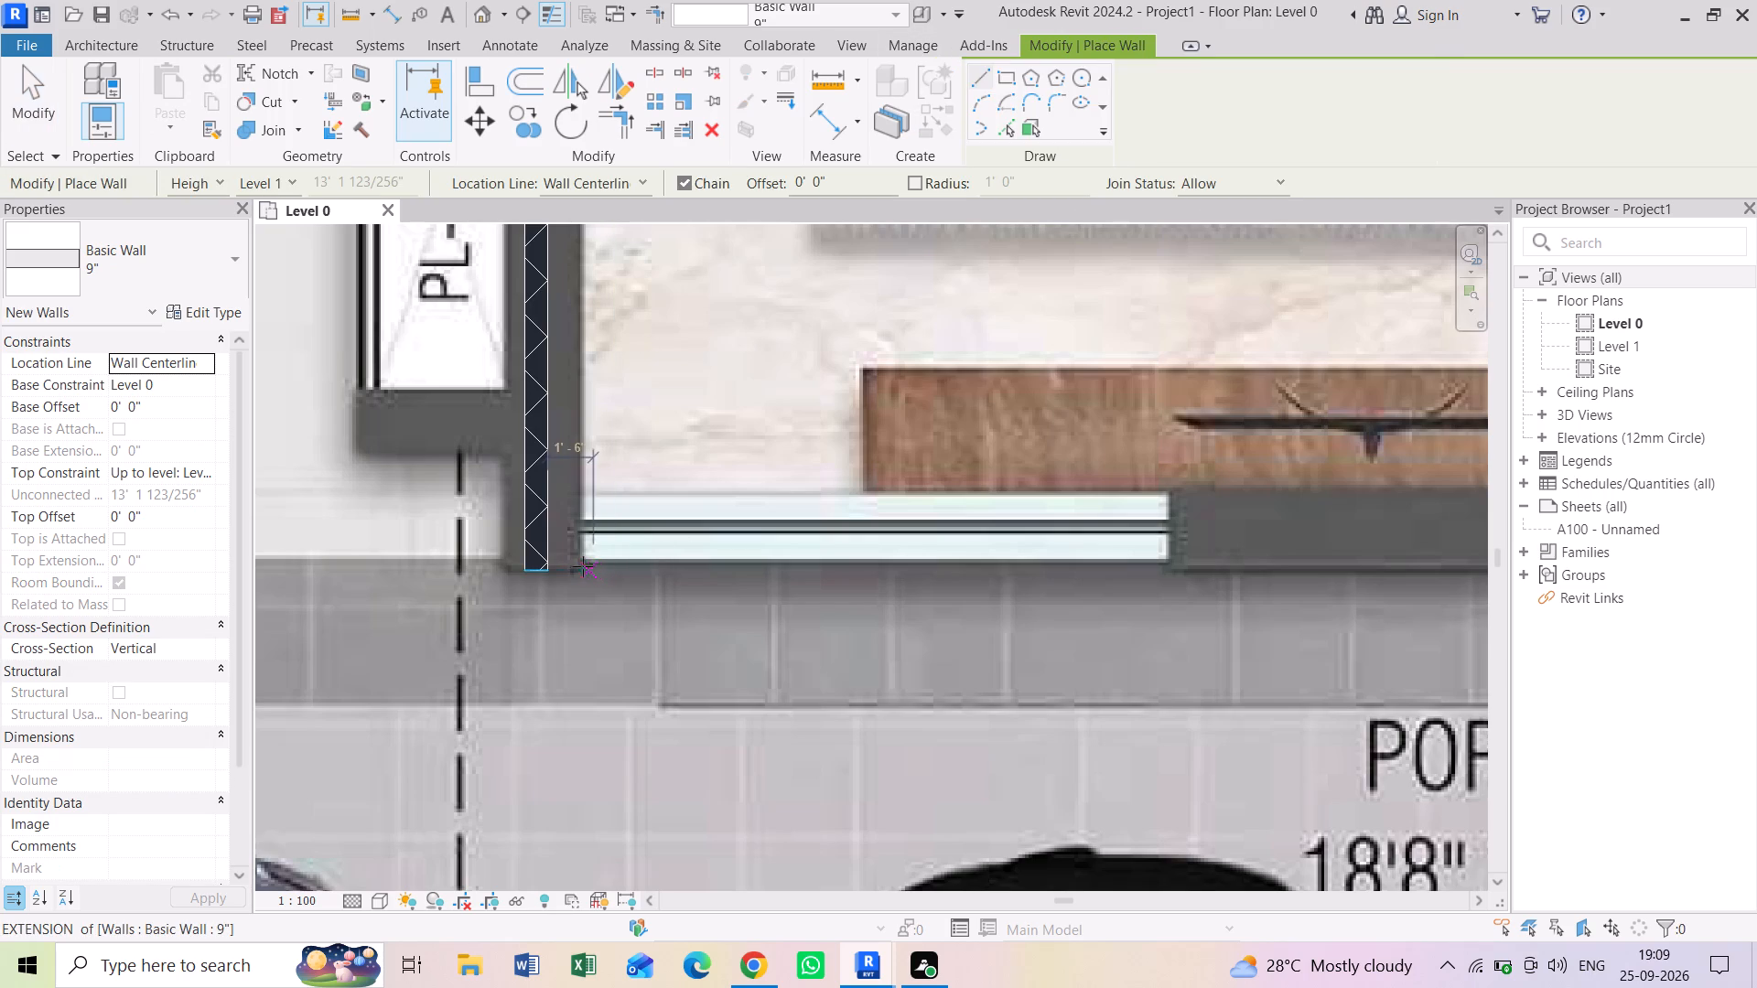
{"action": "left_click", "coordinate": [551, 573]}
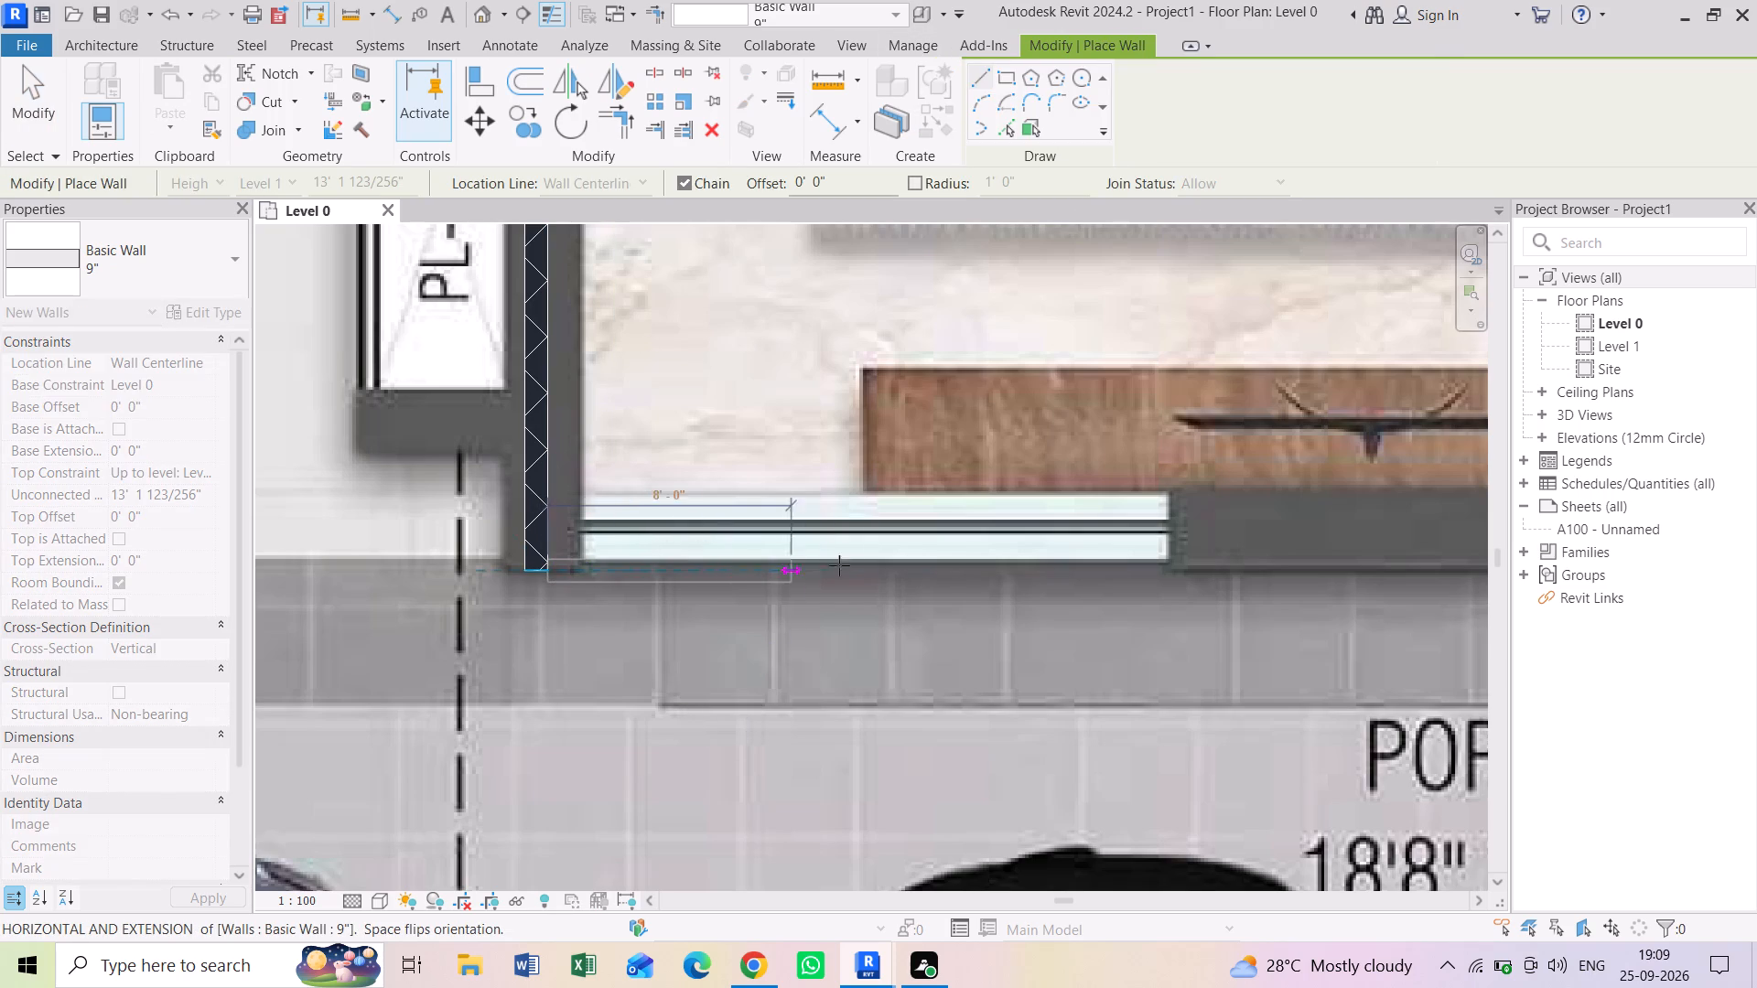
{"action": "key", "text": "Escape"}
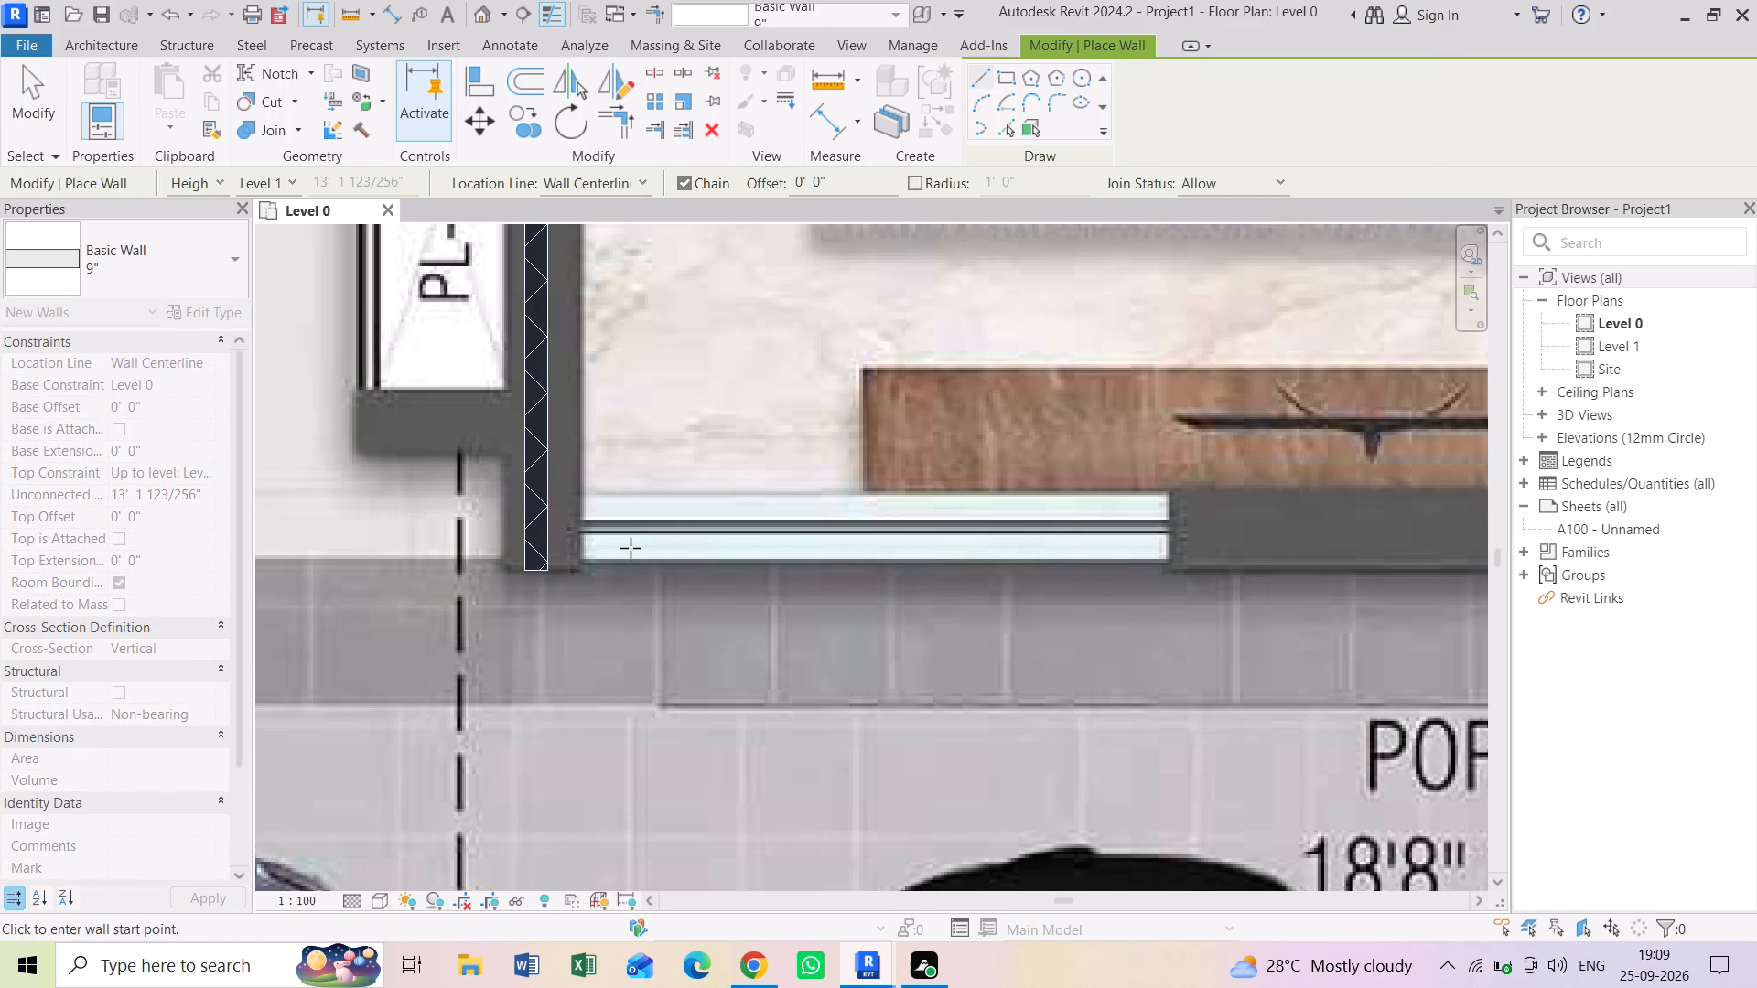
{"action": "left_click", "coordinate": [552, 545]}
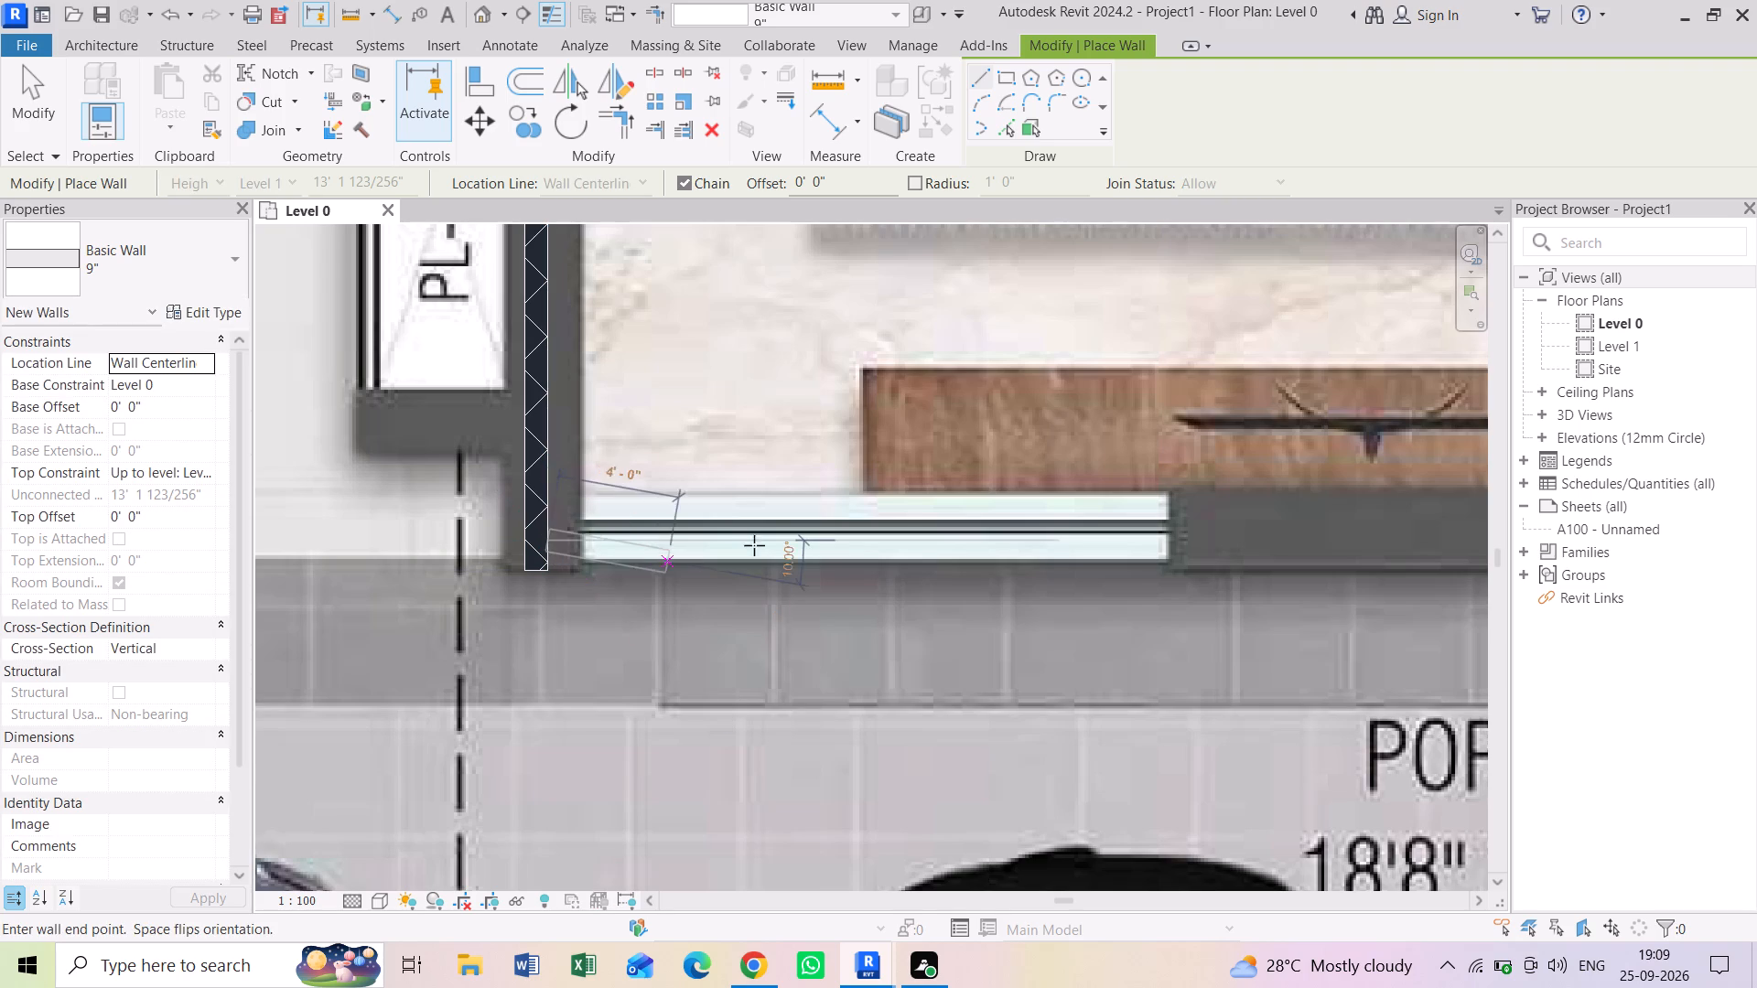
{"action": "middle_click_drag", "start_coordinate": [1062, 532], "coordinate": [656, 487]}
{"action": "middle_click_drag", "start_coordinate": [1073, 479], "coordinate": [583, 483]}
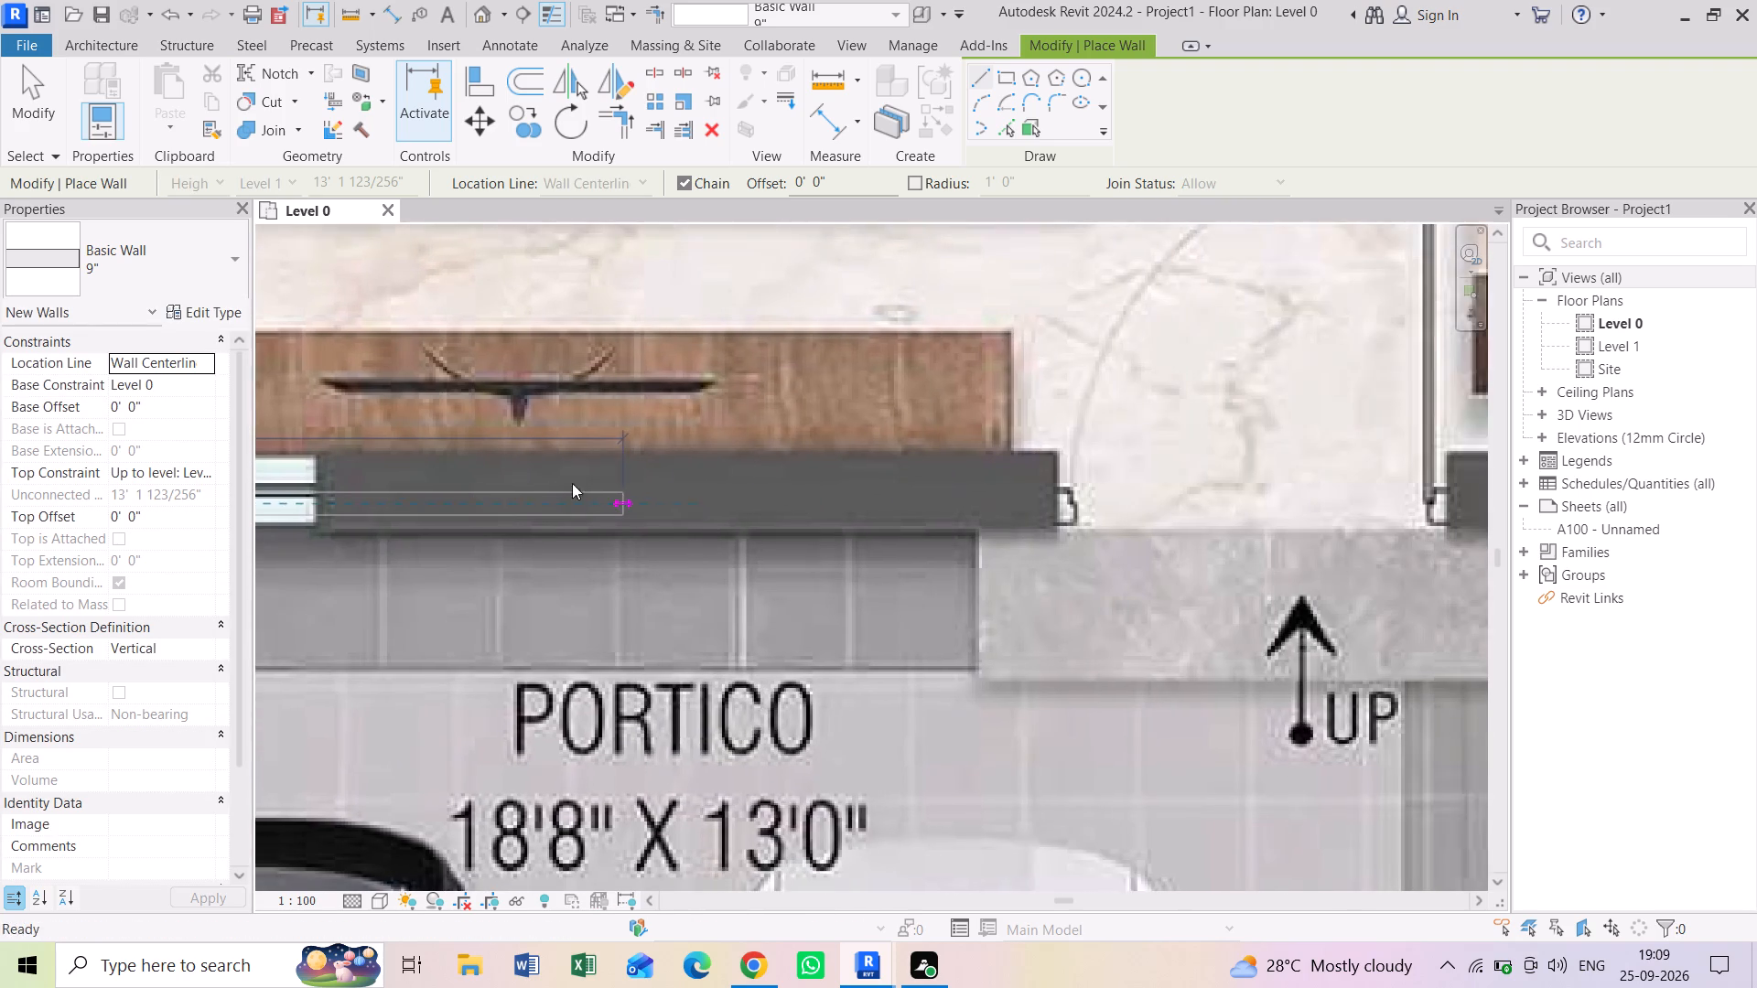
{"action": "middle_click_drag", "start_coordinate": [995, 497], "coordinate": [677, 455]}
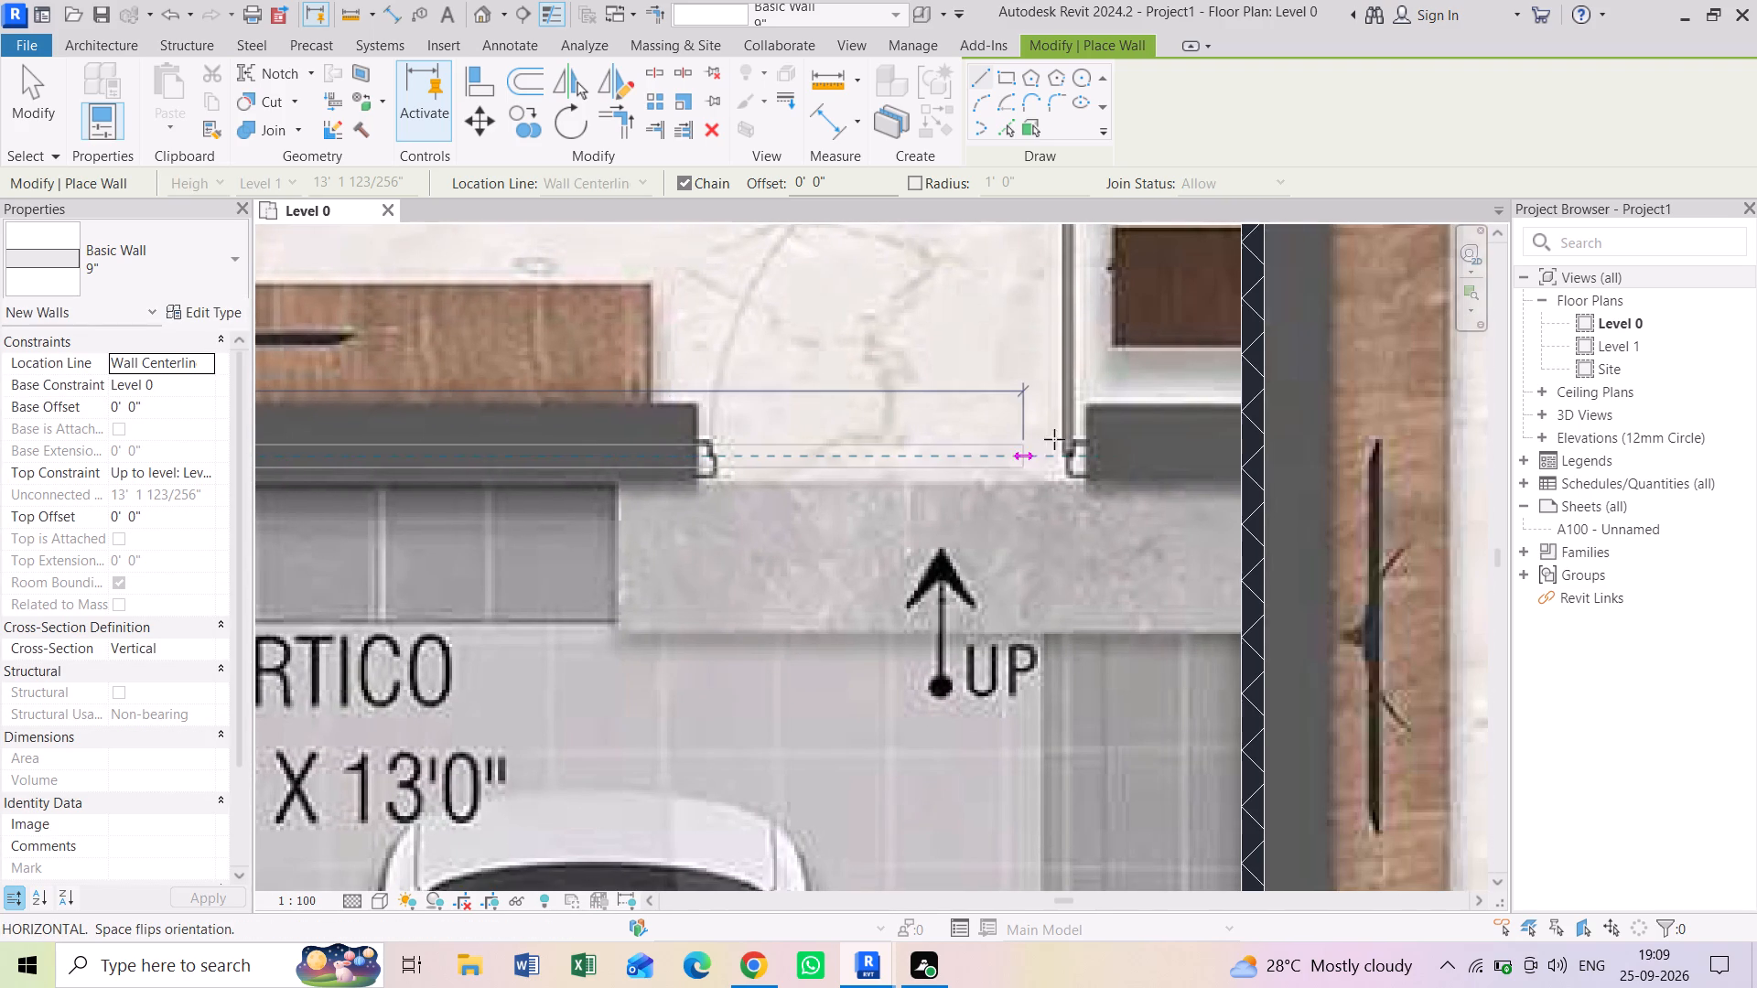
{"action": "left_click", "coordinate": [1236, 443]}
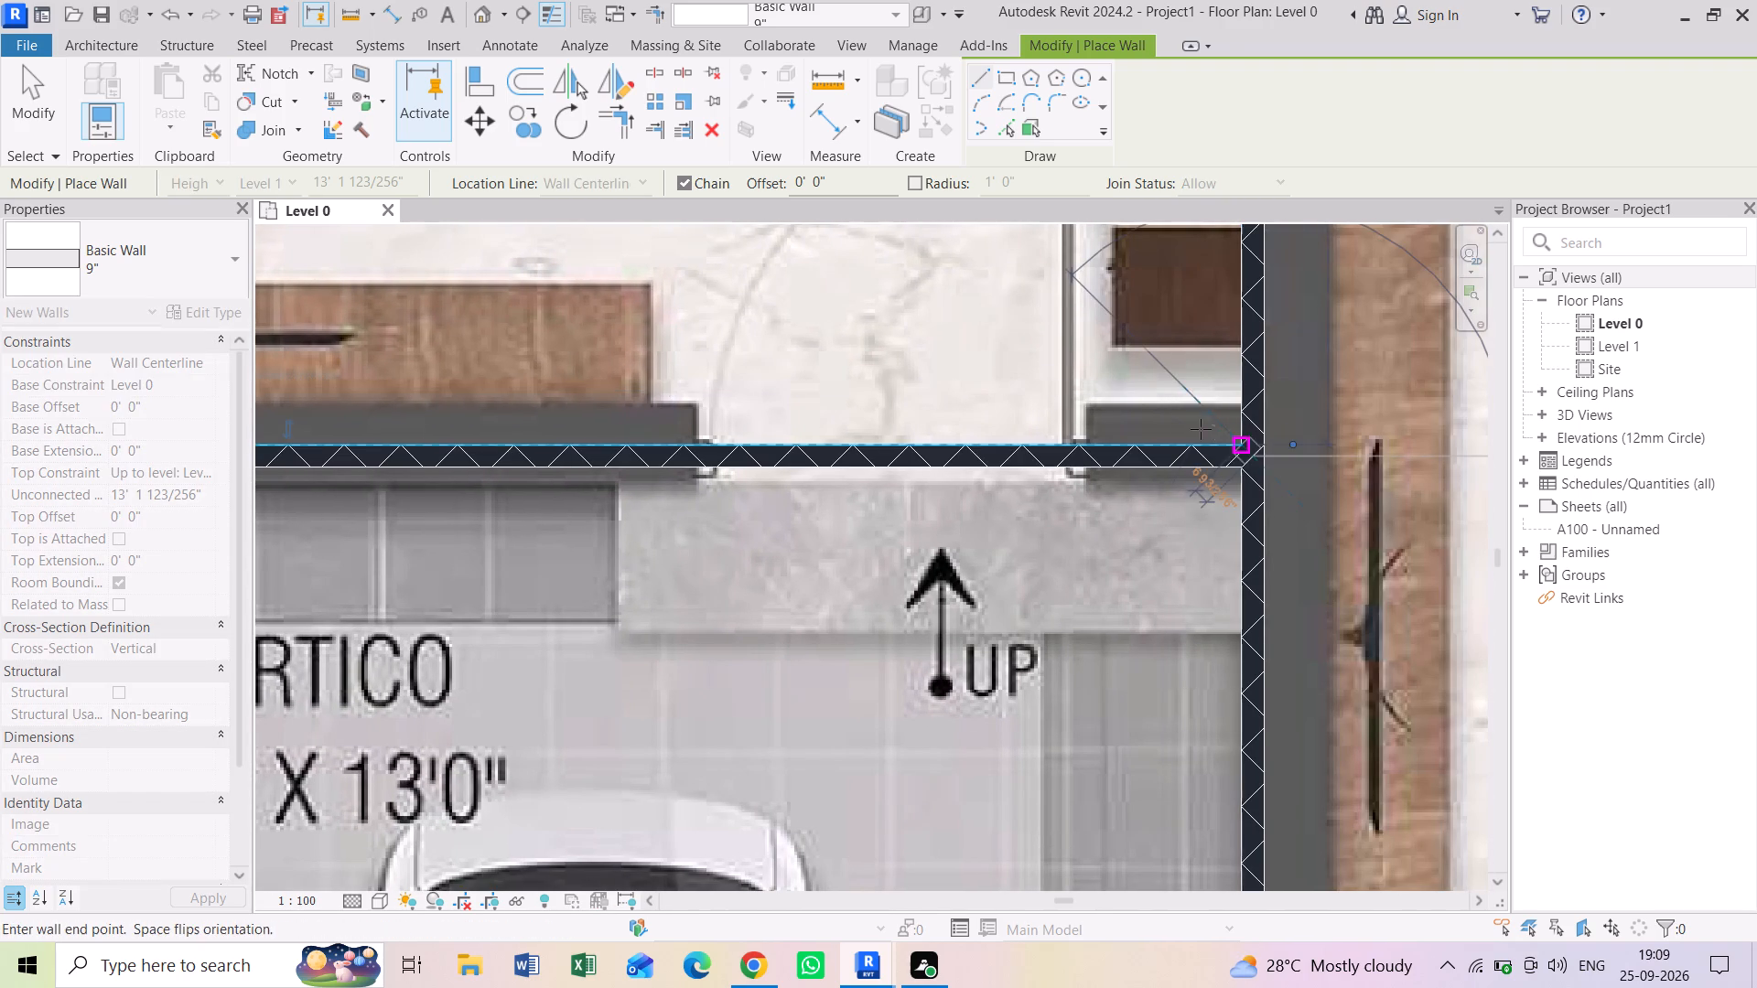
{"action": "key", "text": "Escape"}
{"action": "key", "text": "Escape"}
{"action": "key", "text": "Escape"}
{"action": "key", "text": "Escape"}
Shorten the Drawing room's outer side wall so its portico end meets the centreline of the portico-side wall.
{"action": "scroll", "coordinate": [917, 424], "scroll_direction": "down", "scroll_amount": 4}
{"action": "middle_click_drag", "start_coordinate": [776, 436], "coordinate": [1328, 419]}
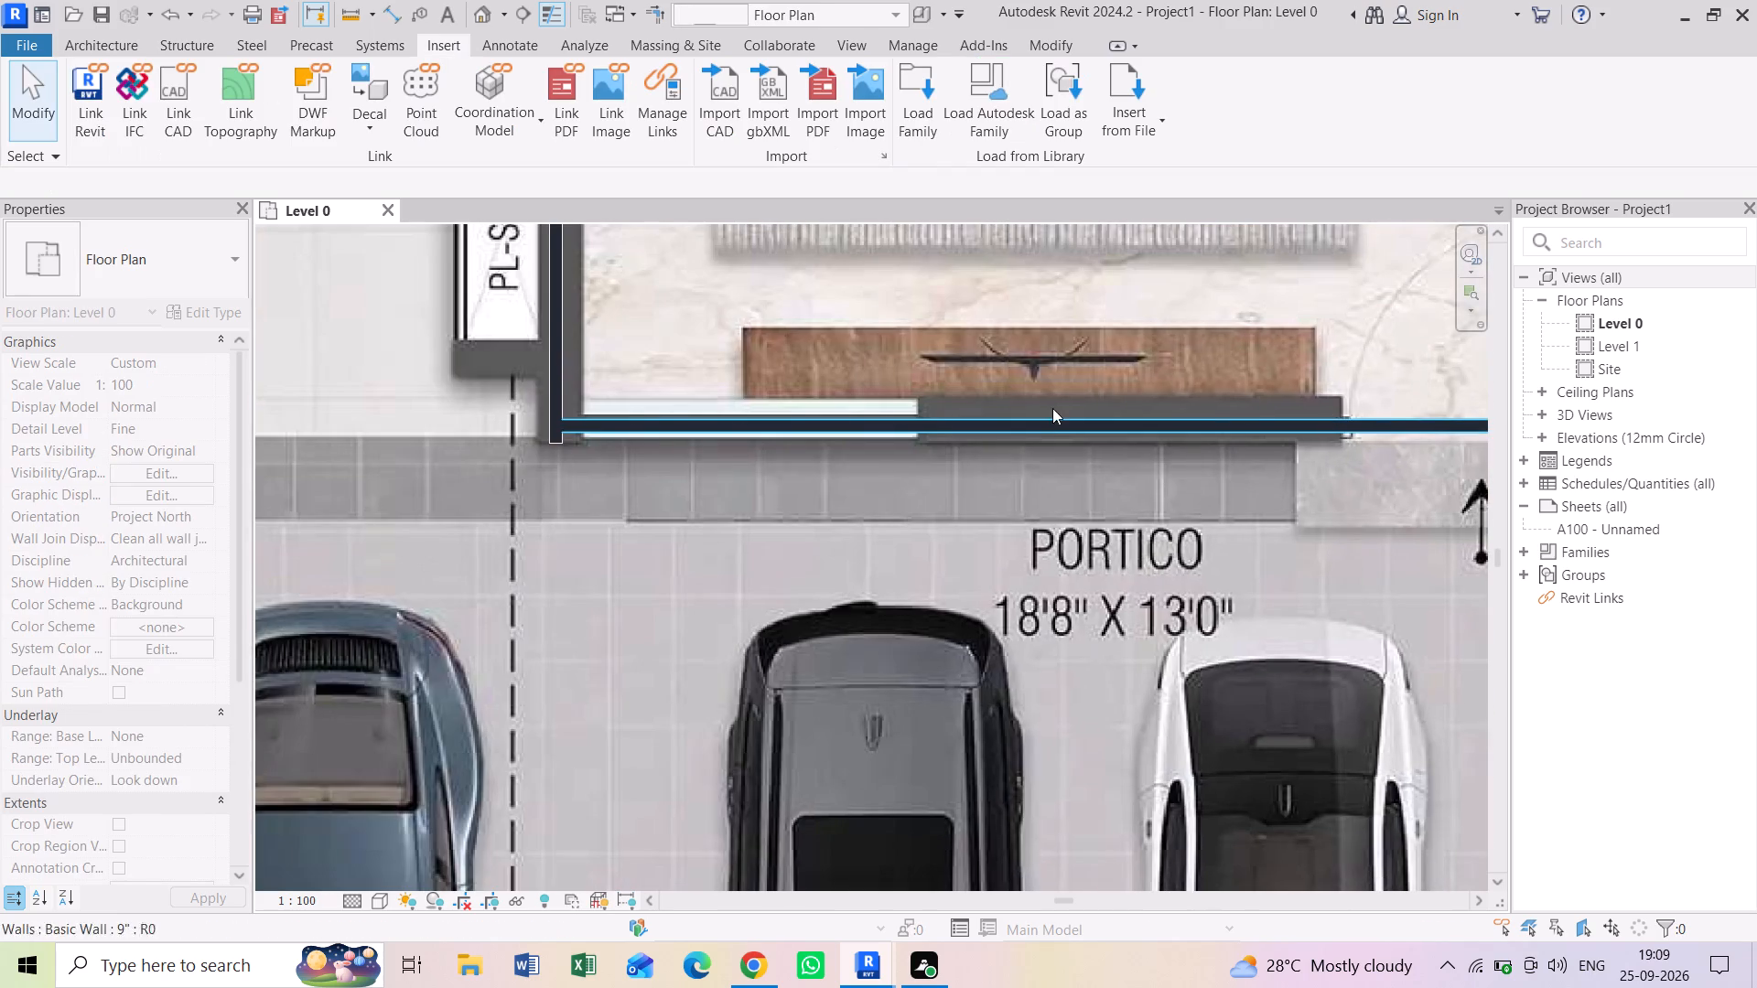
{"action": "scroll", "coordinate": [694, 416], "scroll_direction": "up", "scroll_amount": 3}
{"action": "key", "text": "Escape"}
{"action": "key", "text": "Escape"}
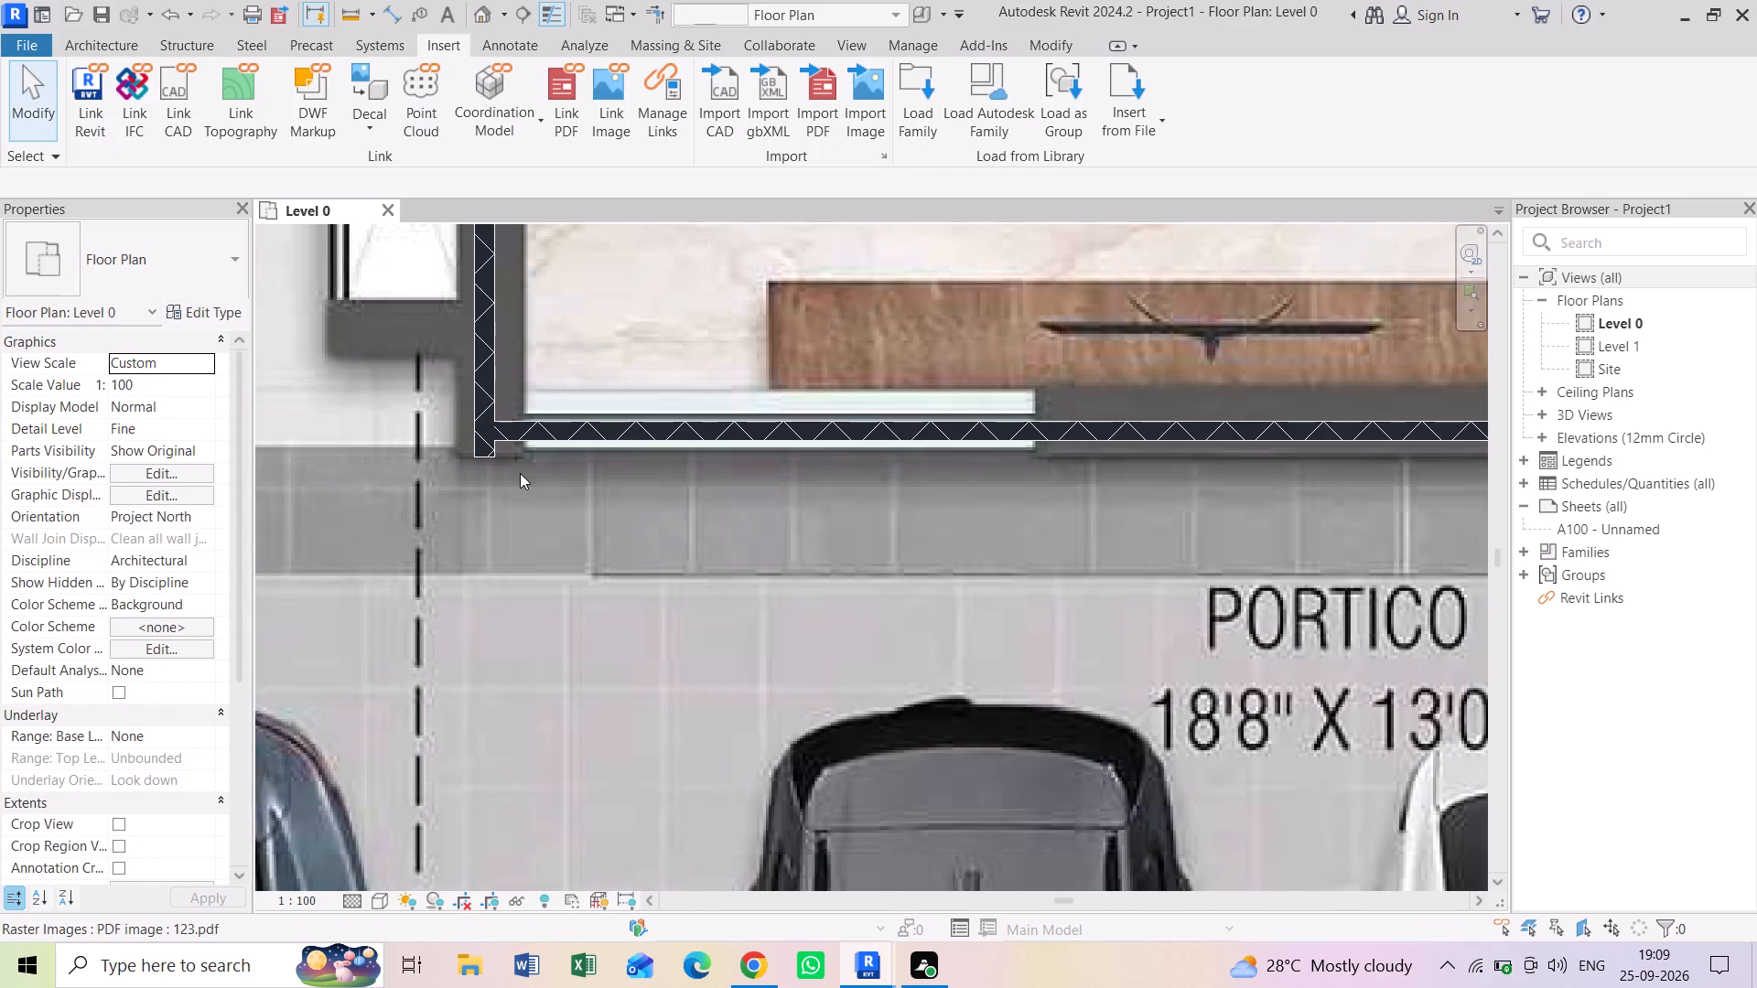
{"action": "scroll", "coordinate": [520, 473], "scroll_direction": "up", "scroll_amount": 3}
{"action": "left_click", "coordinate": [464, 453]}
{"action": "left_click_drag", "start_coordinate": [467, 446], "coordinate": [469, 415]}
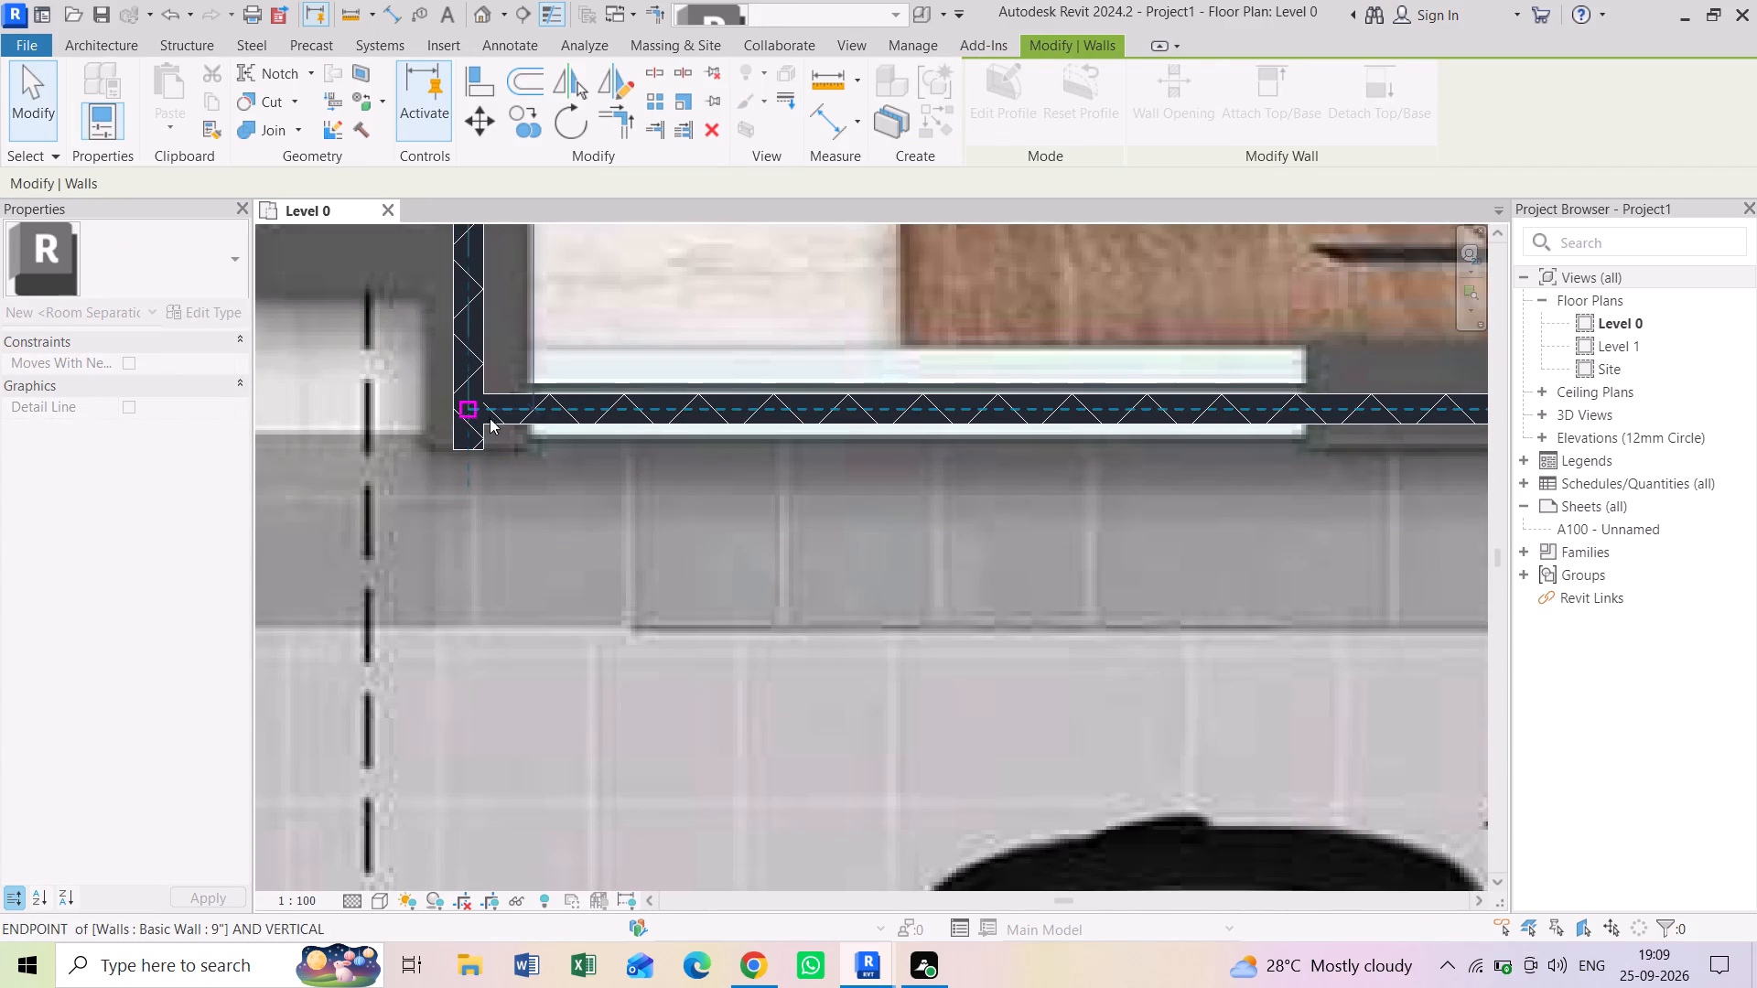
{"action": "key", "text": "Escape"}
{"action": "key", "text": "Escape"}
Shorten the wall between the Drawing room and the deck so its outer end meets the Drawing room's side wall at the corner.
{"action": "scroll", "coordinate": [505, 422], "scroll_direction": "down", "scroll_amount": 8}
{"action": "middle_click_drag", "start_coordinate": [499, 365], "coordinate": [535, 476]}
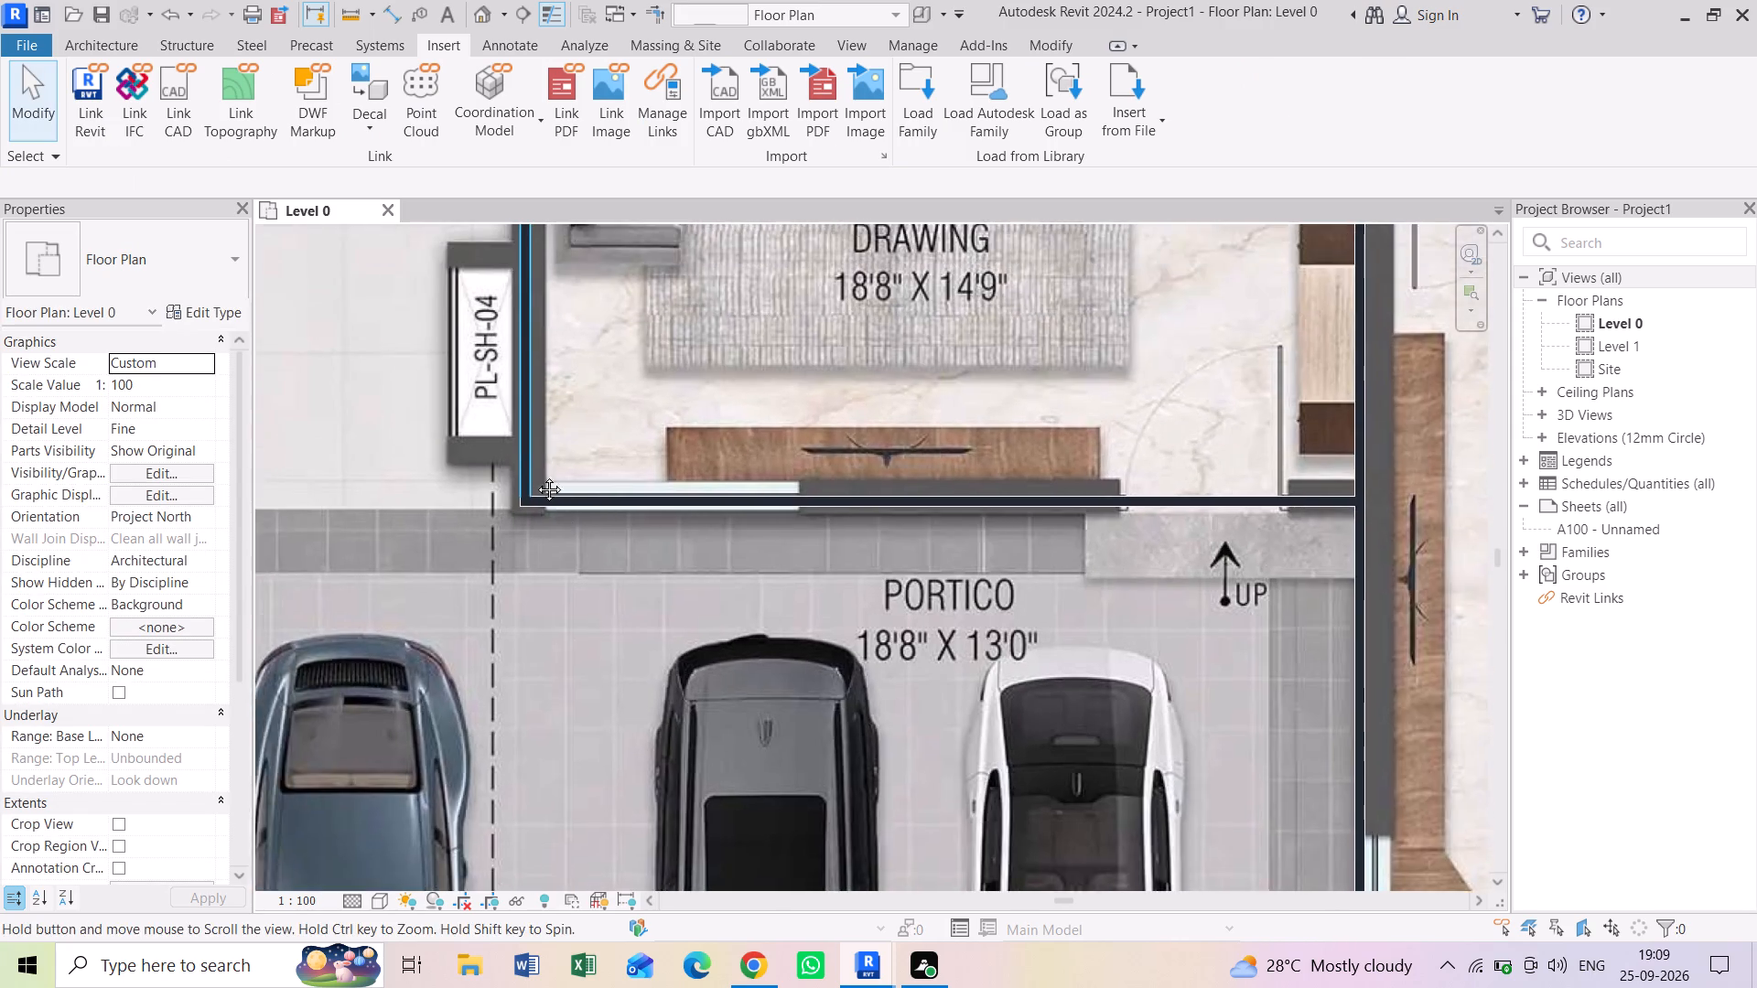
{"action": "scroll", "coordinate": [543, 465], "scroll_direction": "up", "scroll_amount": 1}
{"action": "scroll", "coordinate": [903, 487], "scroll_direction": "down", "scroll_amount": 2}
{"action": "middle_click_drag", "start_coordinate": [767, 414], "coordinate": [875, 605]}
{"action": "scroll", "coordinate": [825, 529], "scroll_direction": "down", "scroll_amount": 2}
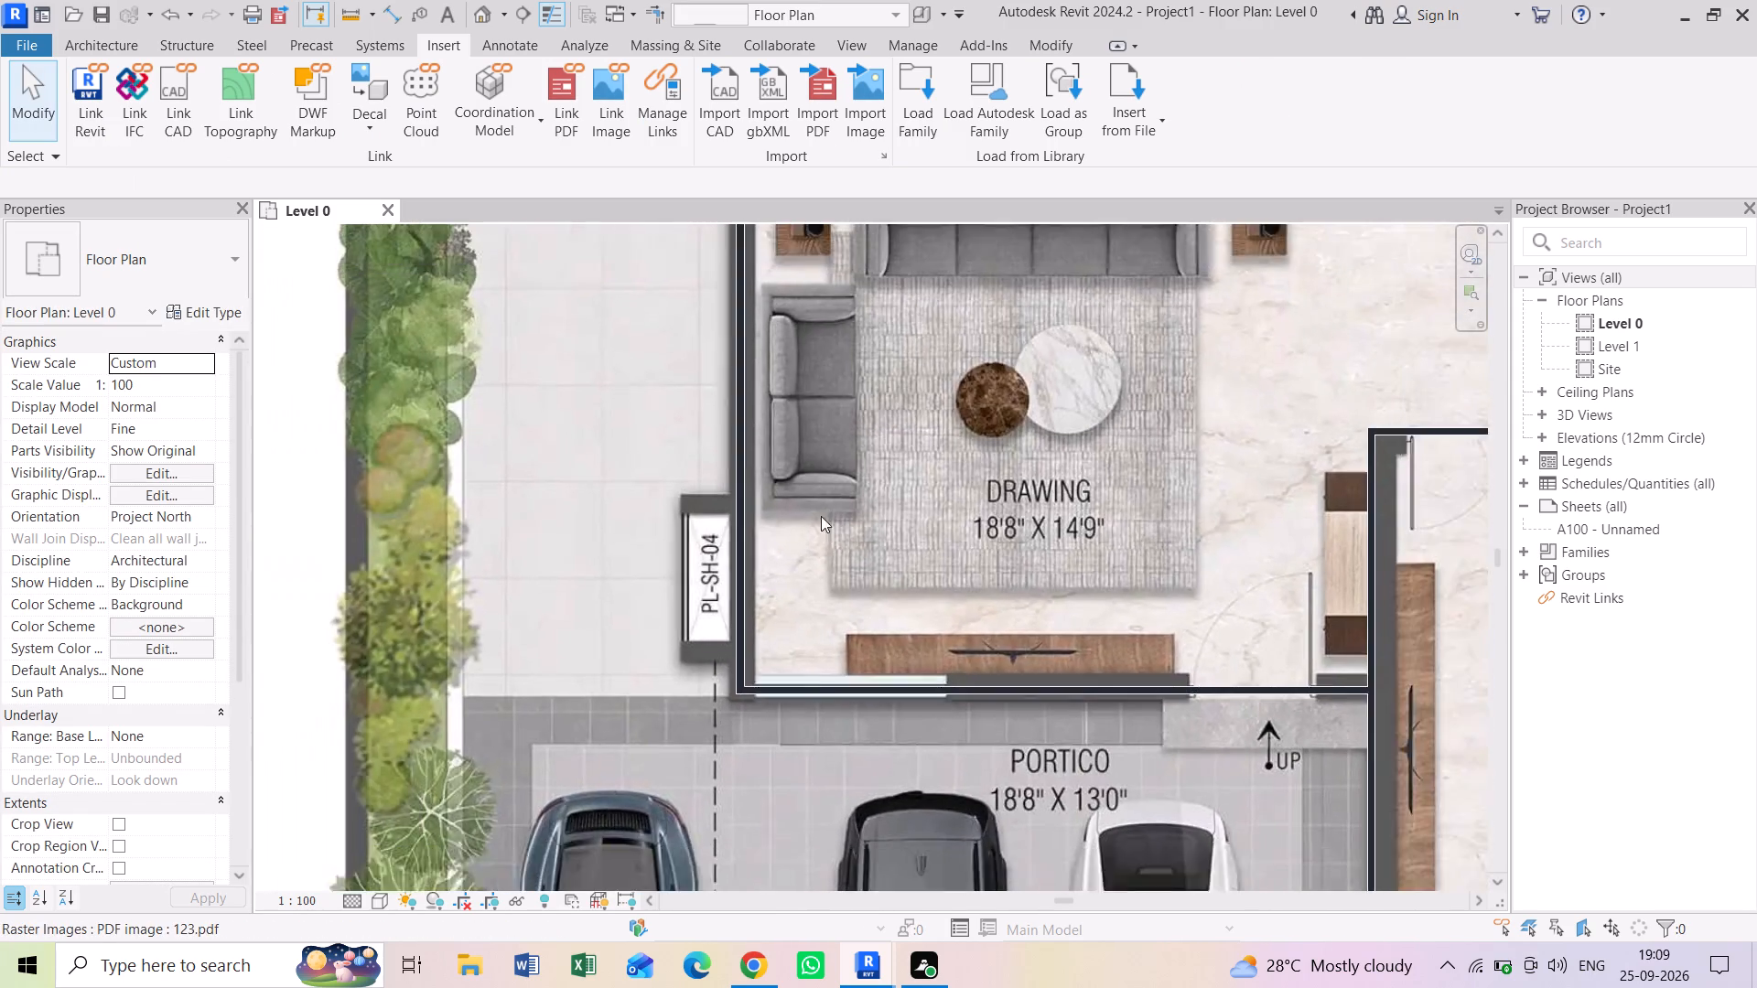
{"action": "middle_click_drag", "start_coordinate": [793, 414], "coordinate": [815, 585]}
{"action": "scroll", "coordinate": [771, 381], "scroll_direction": "up", "scroll_amount": 5}
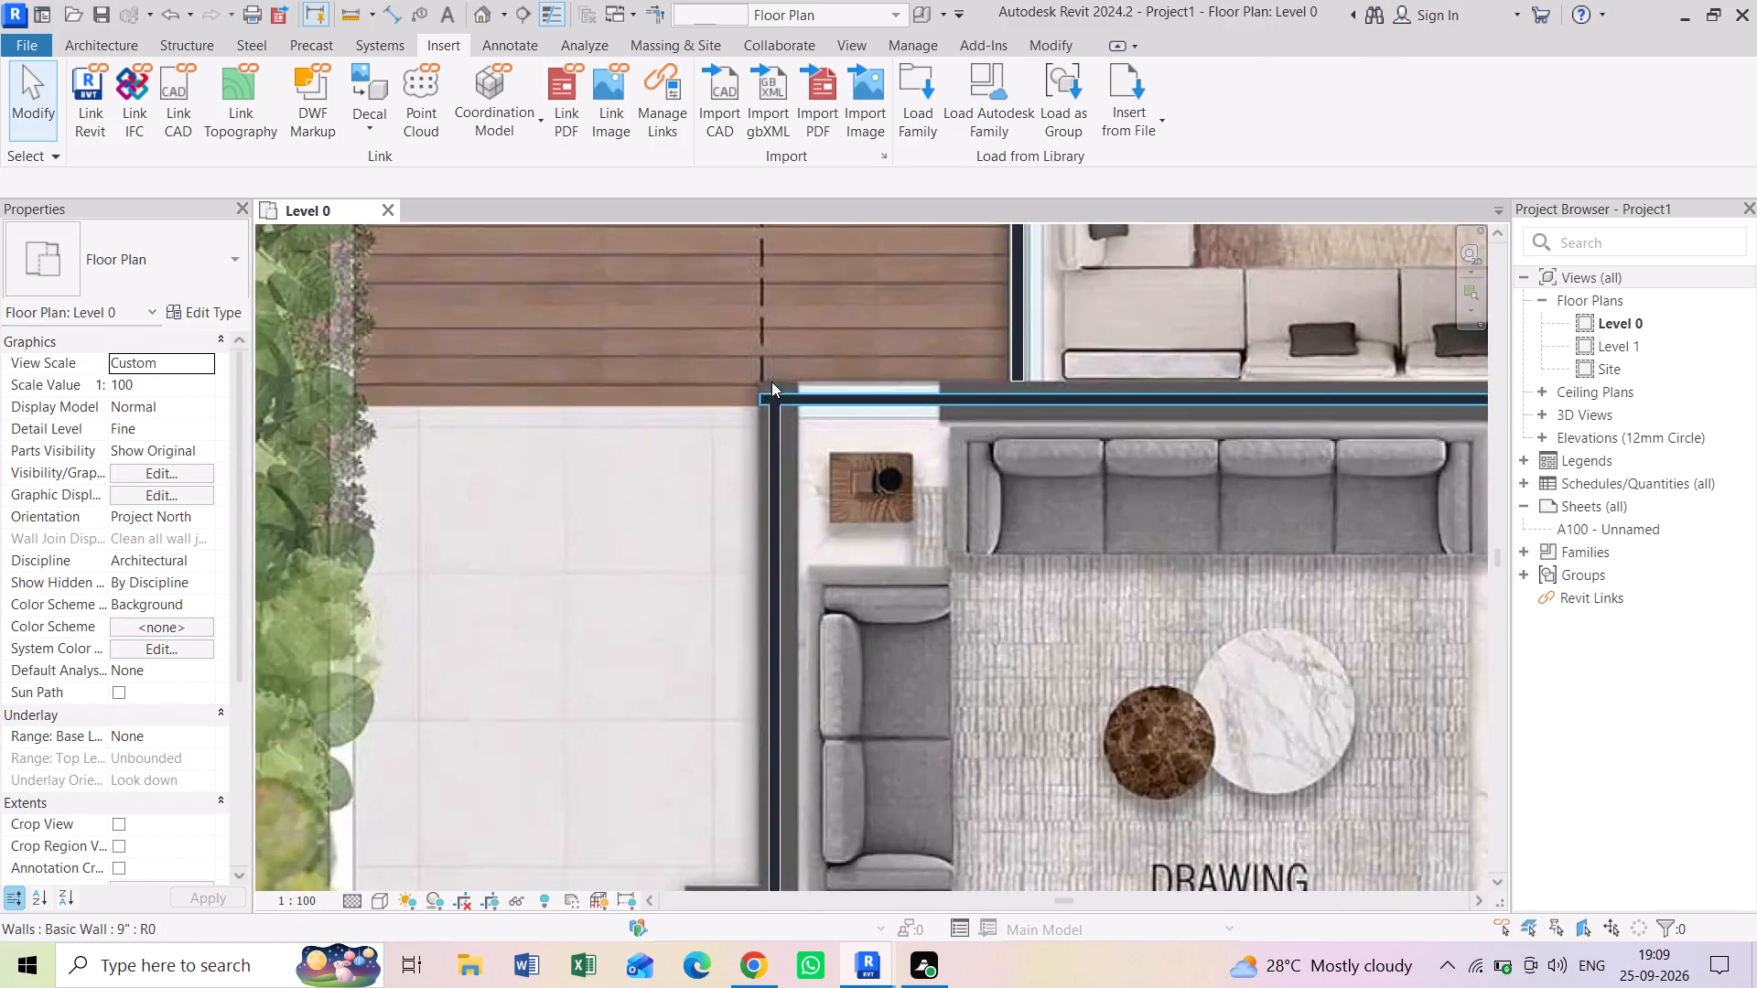
{"action": "scroll", "coordinate": [763, 400], "scroll_direction": "up", "scroll_amount": 4}
{"action": "left_click", "coordinate": [844, 409]}
{"action": "scroll", "coordinate": [743, 403], "scroll_direction": "up", "scroll_amount": 3}
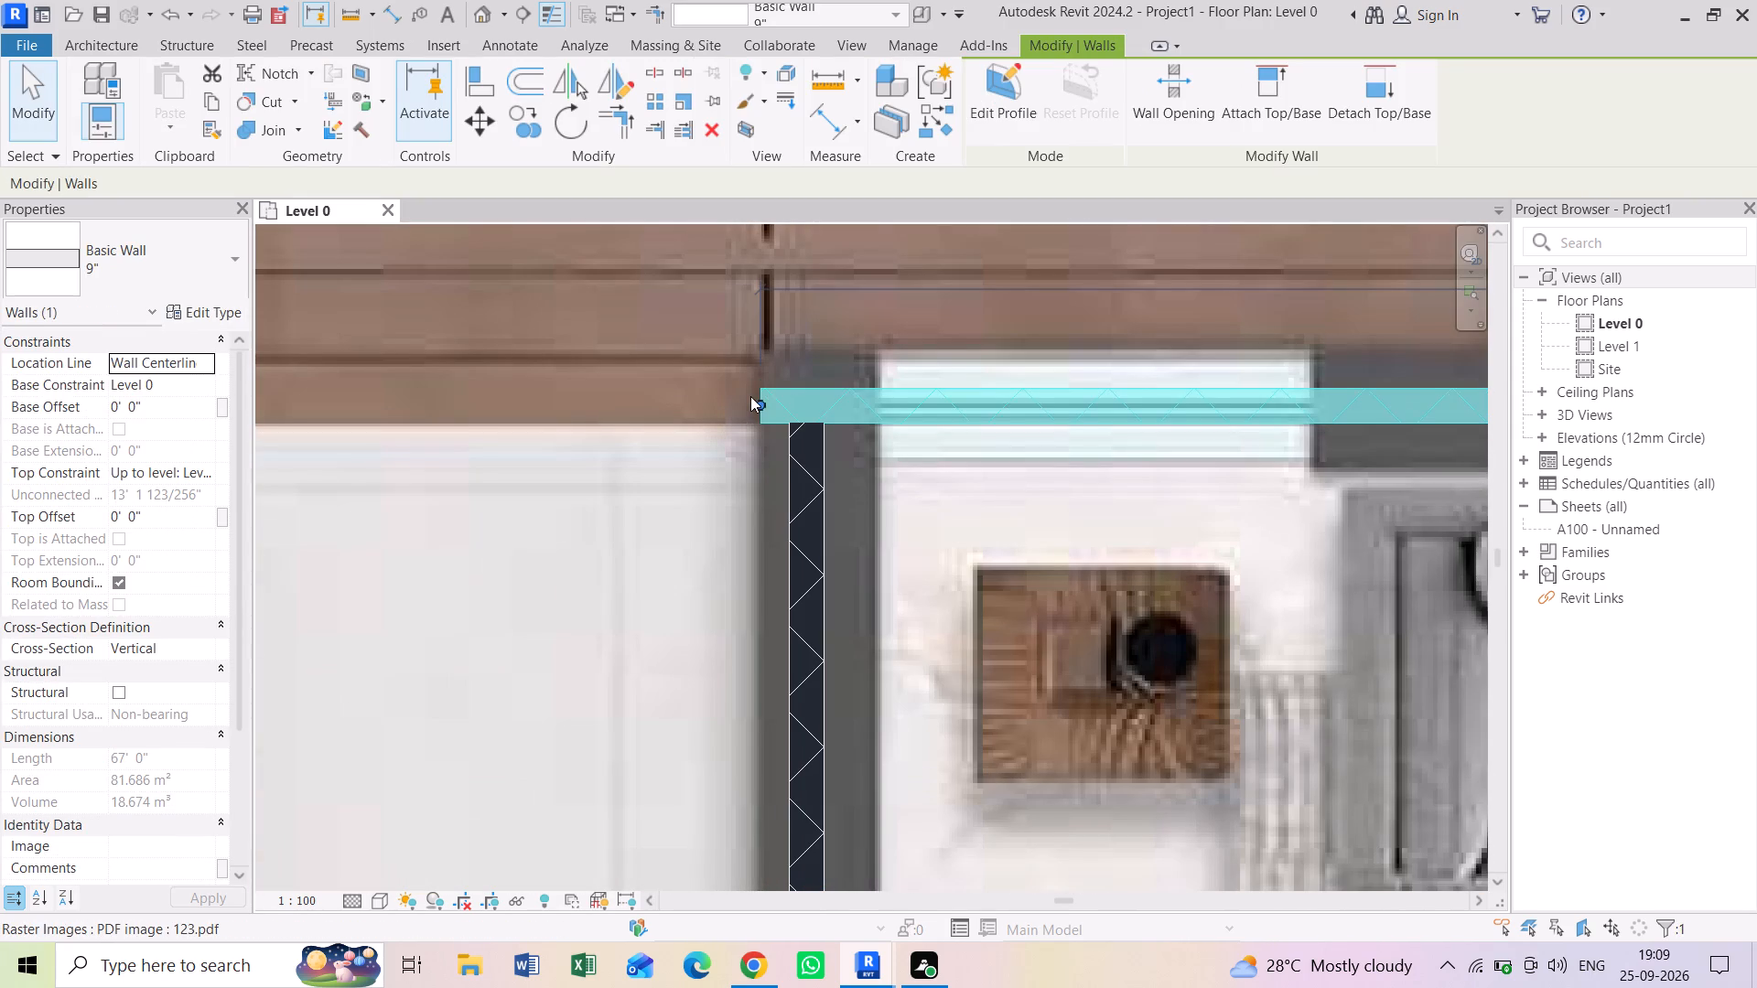
{"action": "left_click_drag", "start_coordinate": [762, 401], "coordinate": [814, 404]}
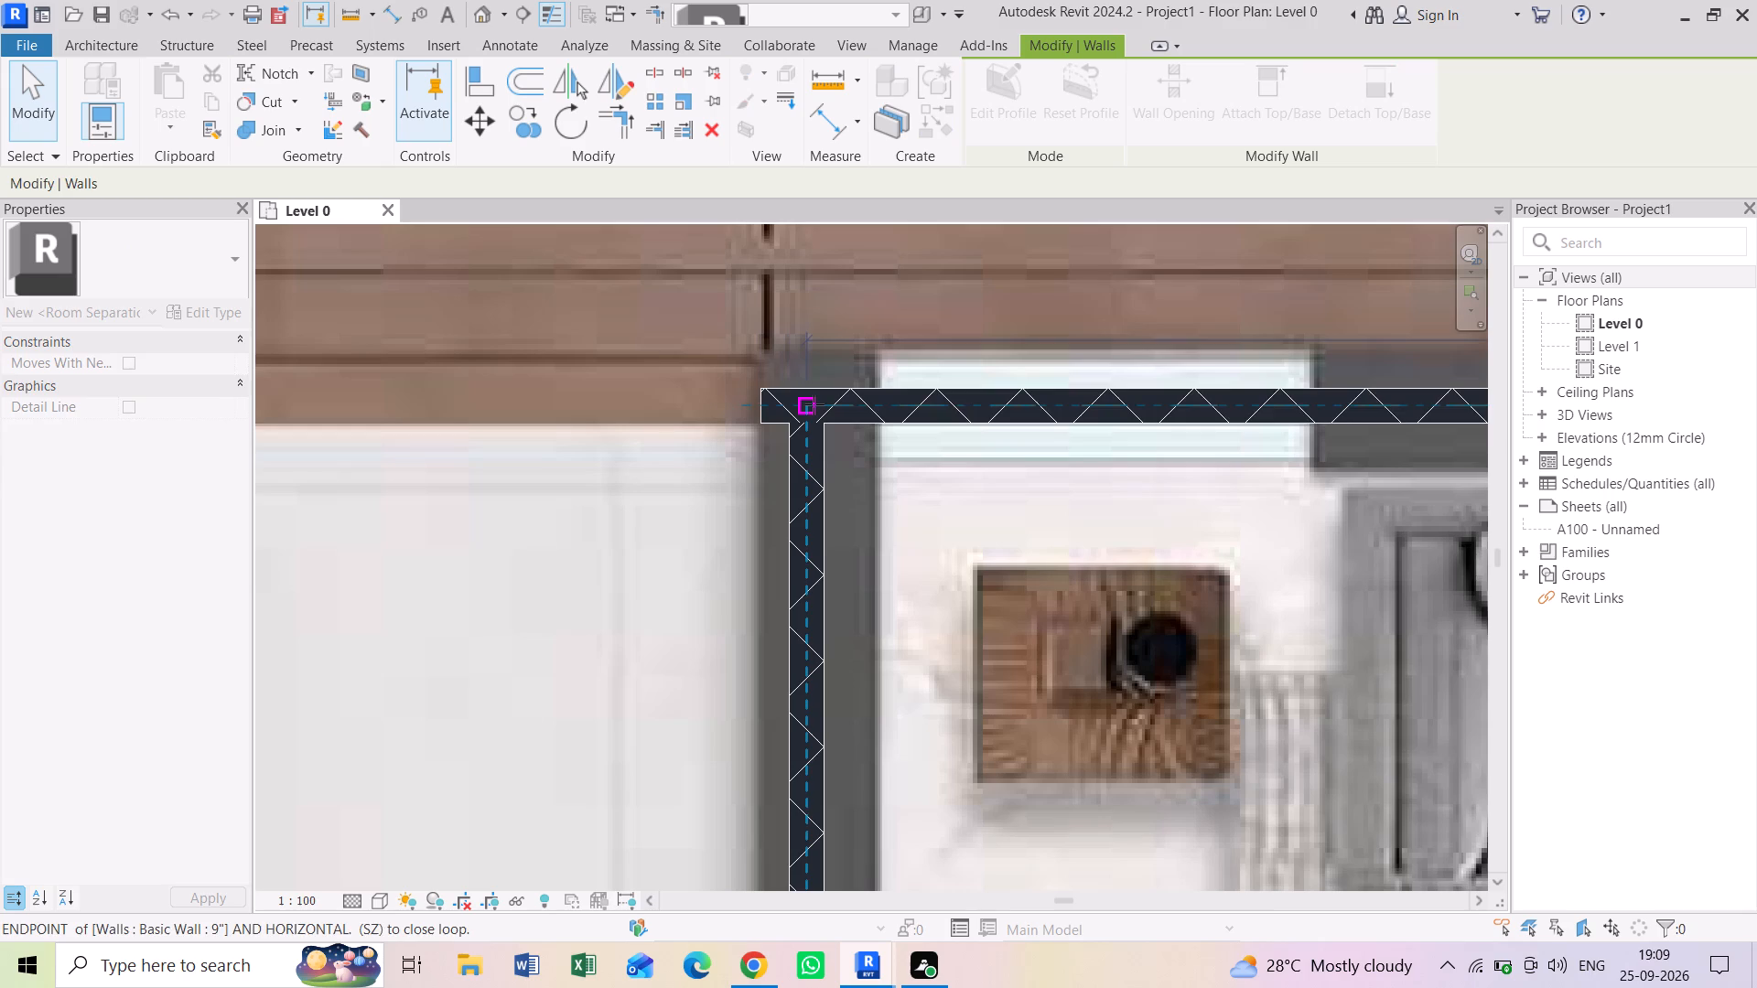
{"action": "scroll", "coordinate": [814, 404], "scroll_direction": "down", "scroll_amount": 4}
{"action": "scroll", "coordinate": [814, 404], "scroll_direction": "up", "scroll_amount": 1}
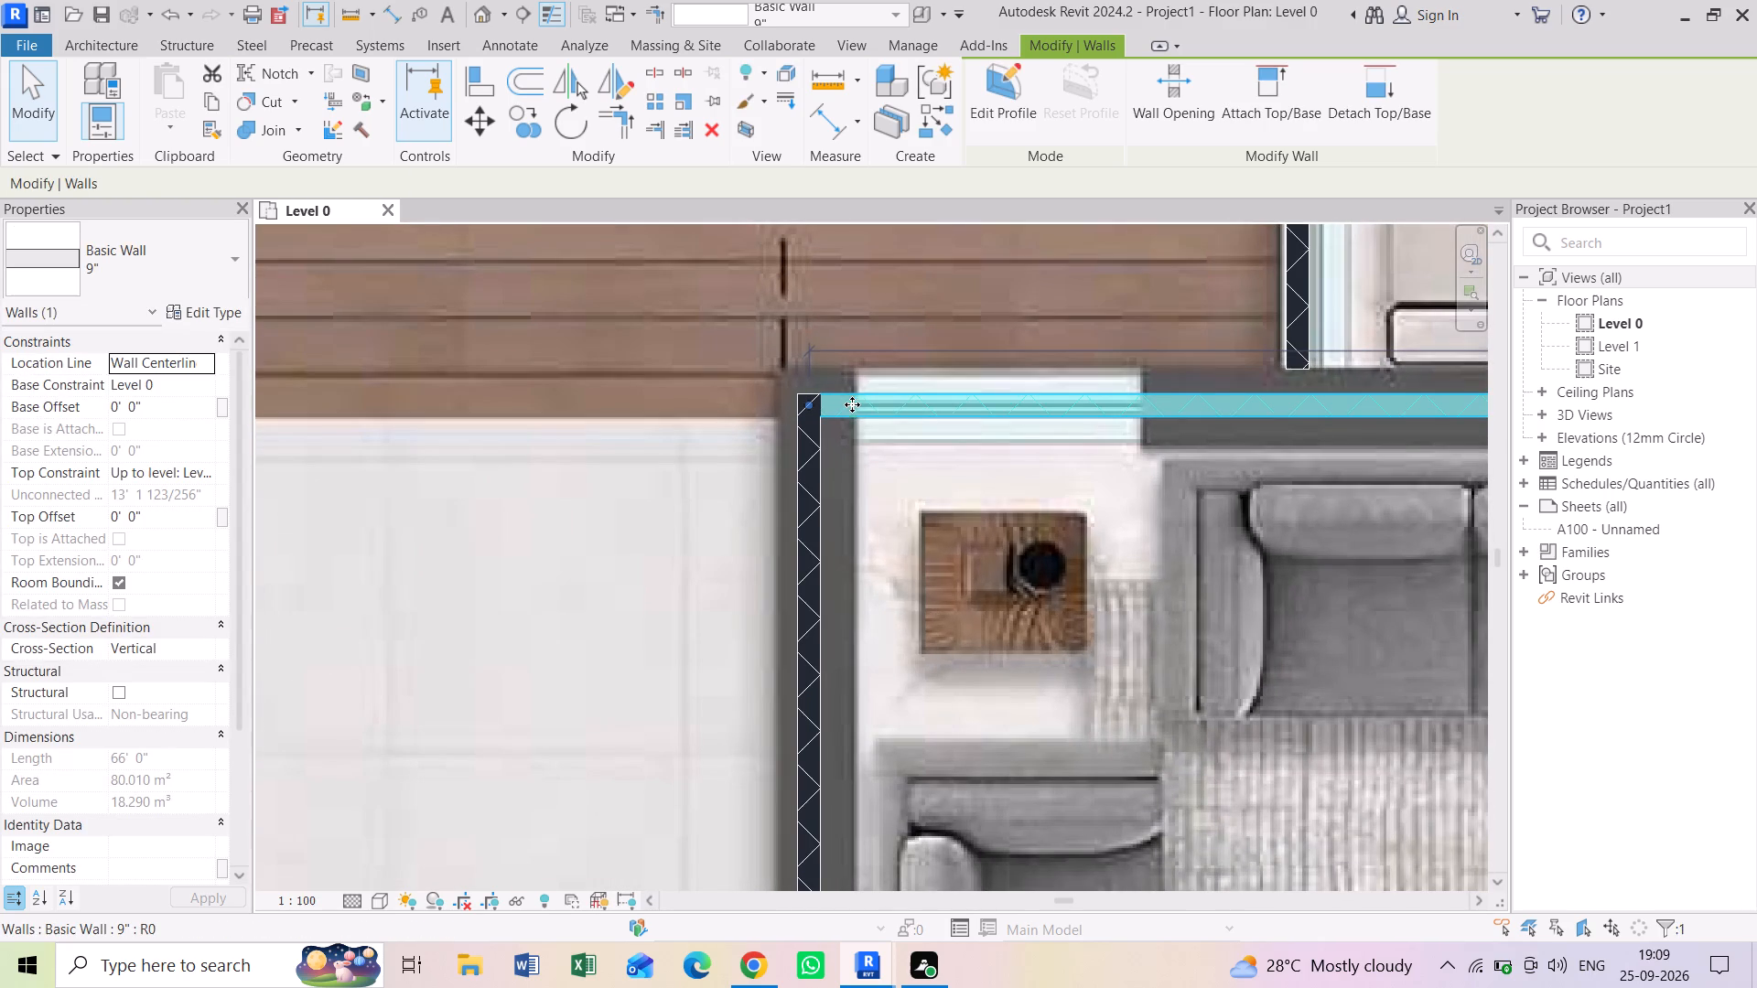
{"action": "key", "text": "Escape"}
Examine the modelled walls around the deck, living room, kitchen/dining and service rooms against the floor plan.
{"action": "scroll", "coordinate": [852, 404], "scroll_direction": "down", "scroll_amount": 5}
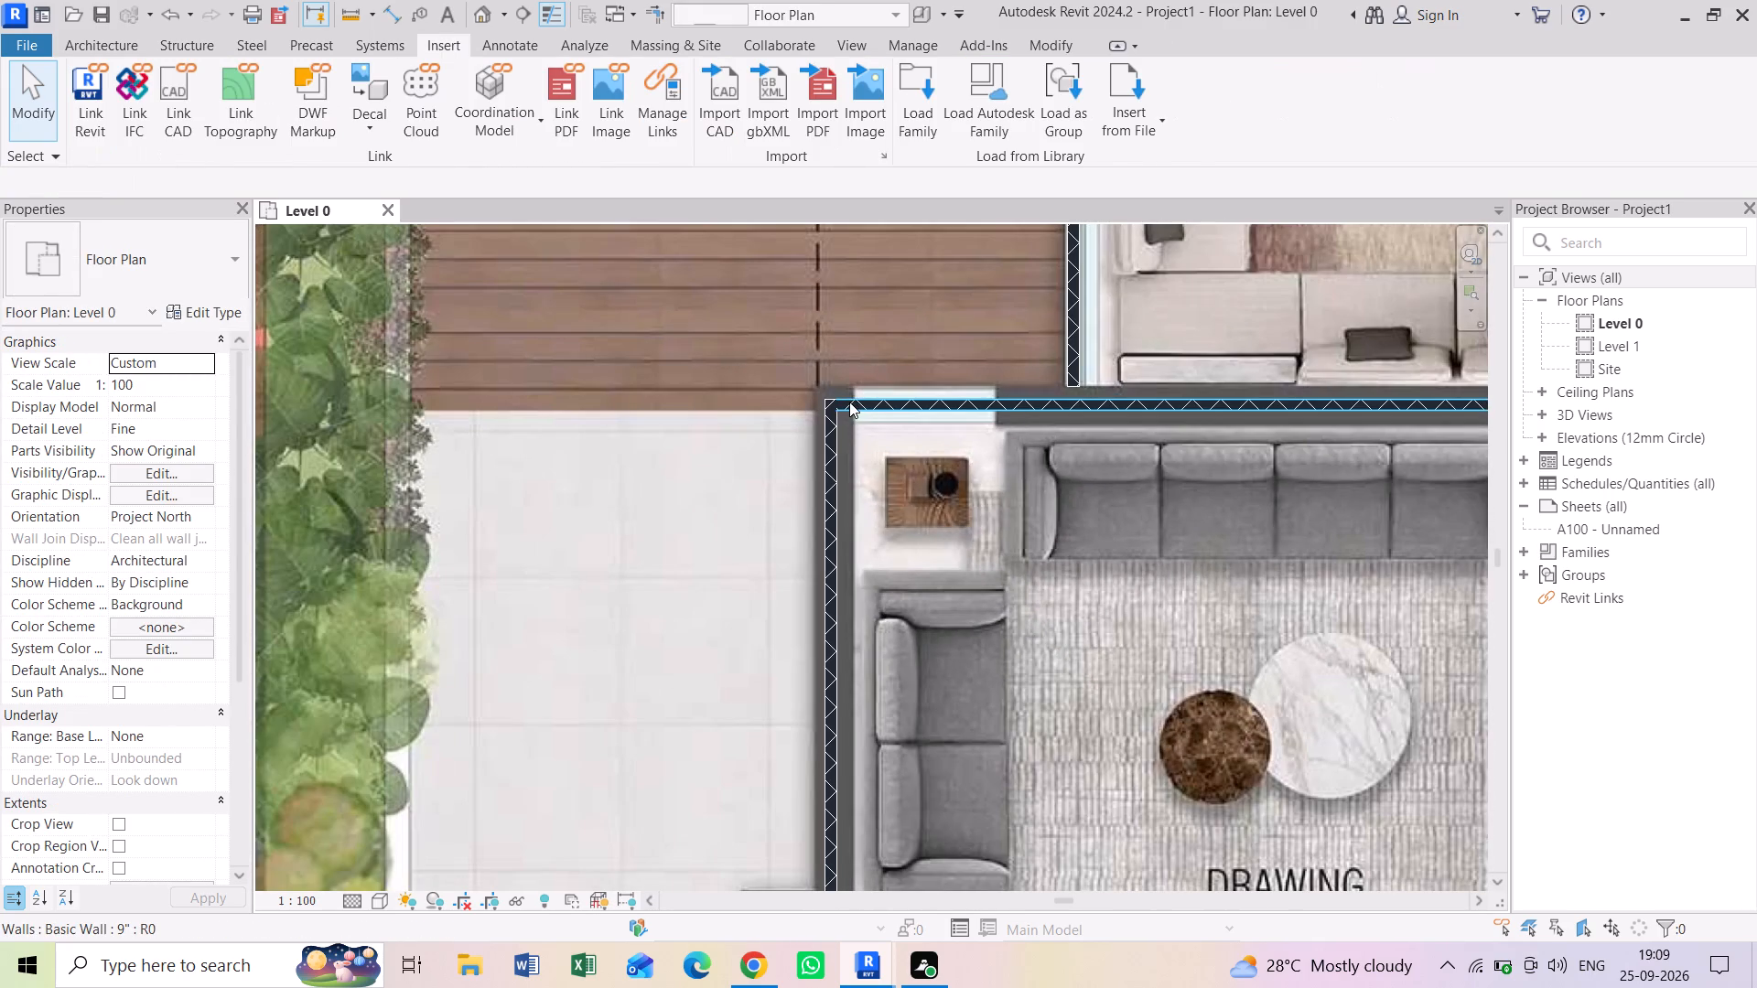
{"action": "middle_click_drag", "start_coordinate": [857, 361], "coordinate": [809, 607]}
{"action": "scroll", "coordinate": [954, 435], "scroll_direction": "down", "scroll_amount": 2}
{"action": "middle_click_drag", "start_coordinate": [986, 320], "coordinate": [987, 641]}
{"action": "middle_click_drag", "start_coordinate": [990, 354], "coordinate": [990, 410]}
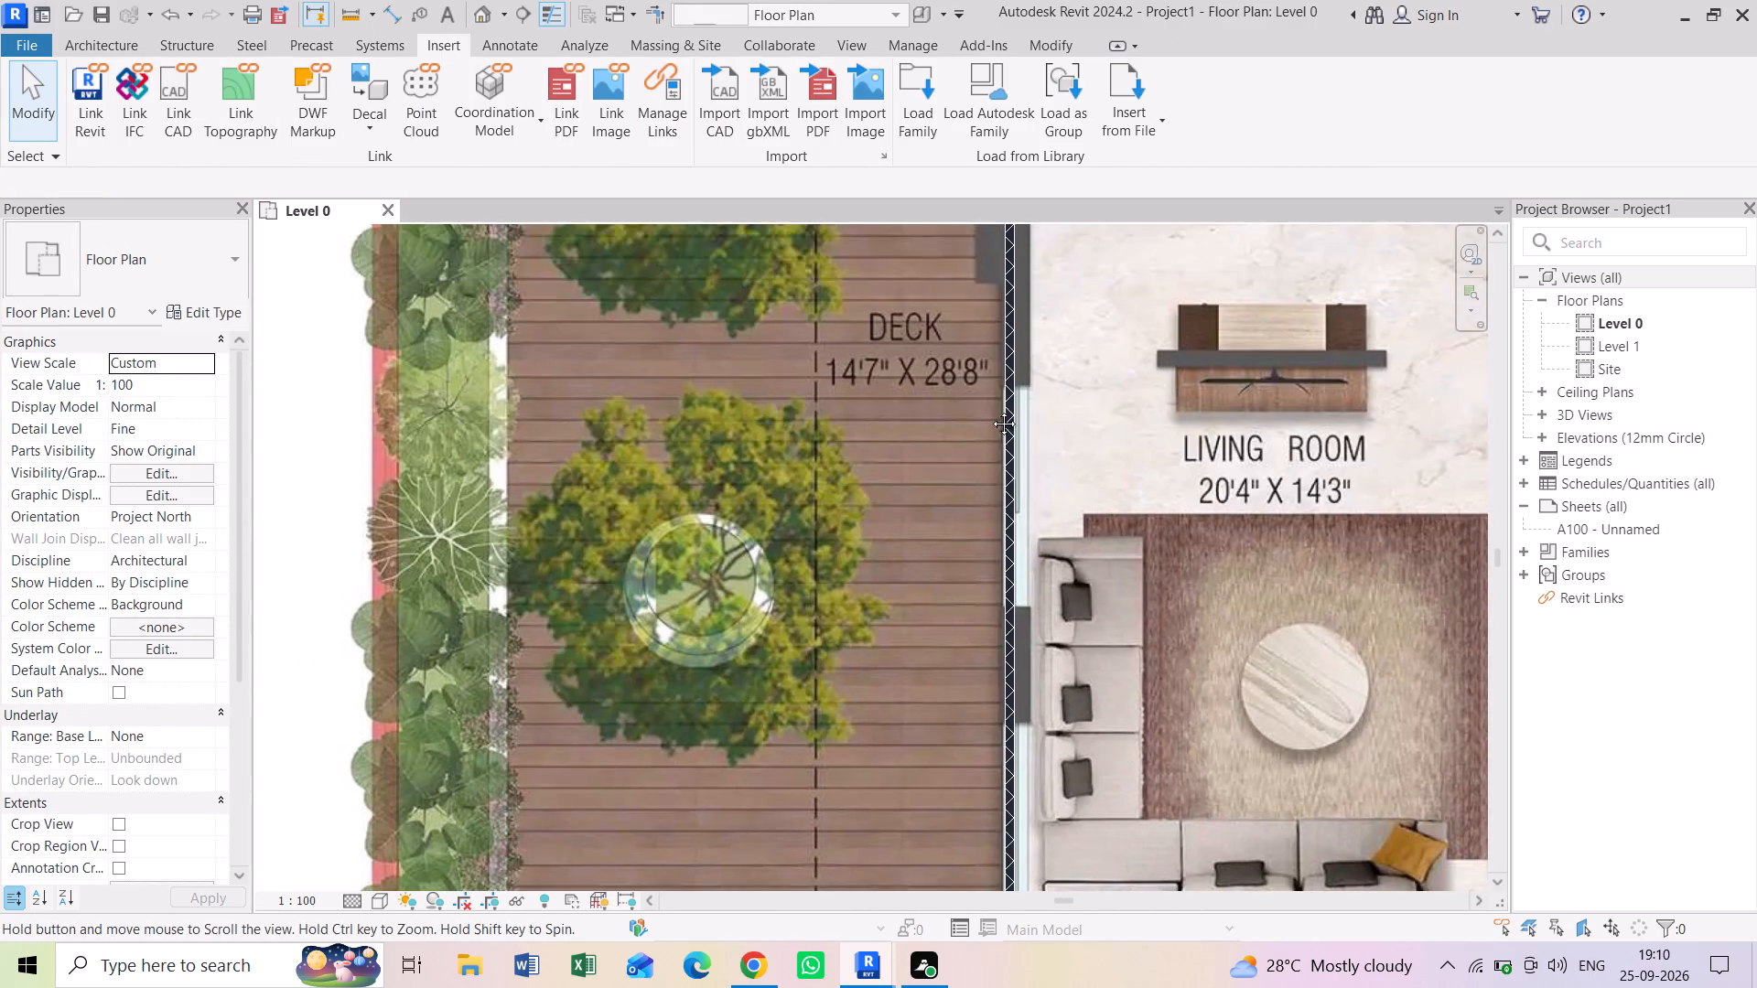
{"action": "middle_click_drag", "start_coordinate": [990, 410], "coordinate": [975, 639]}
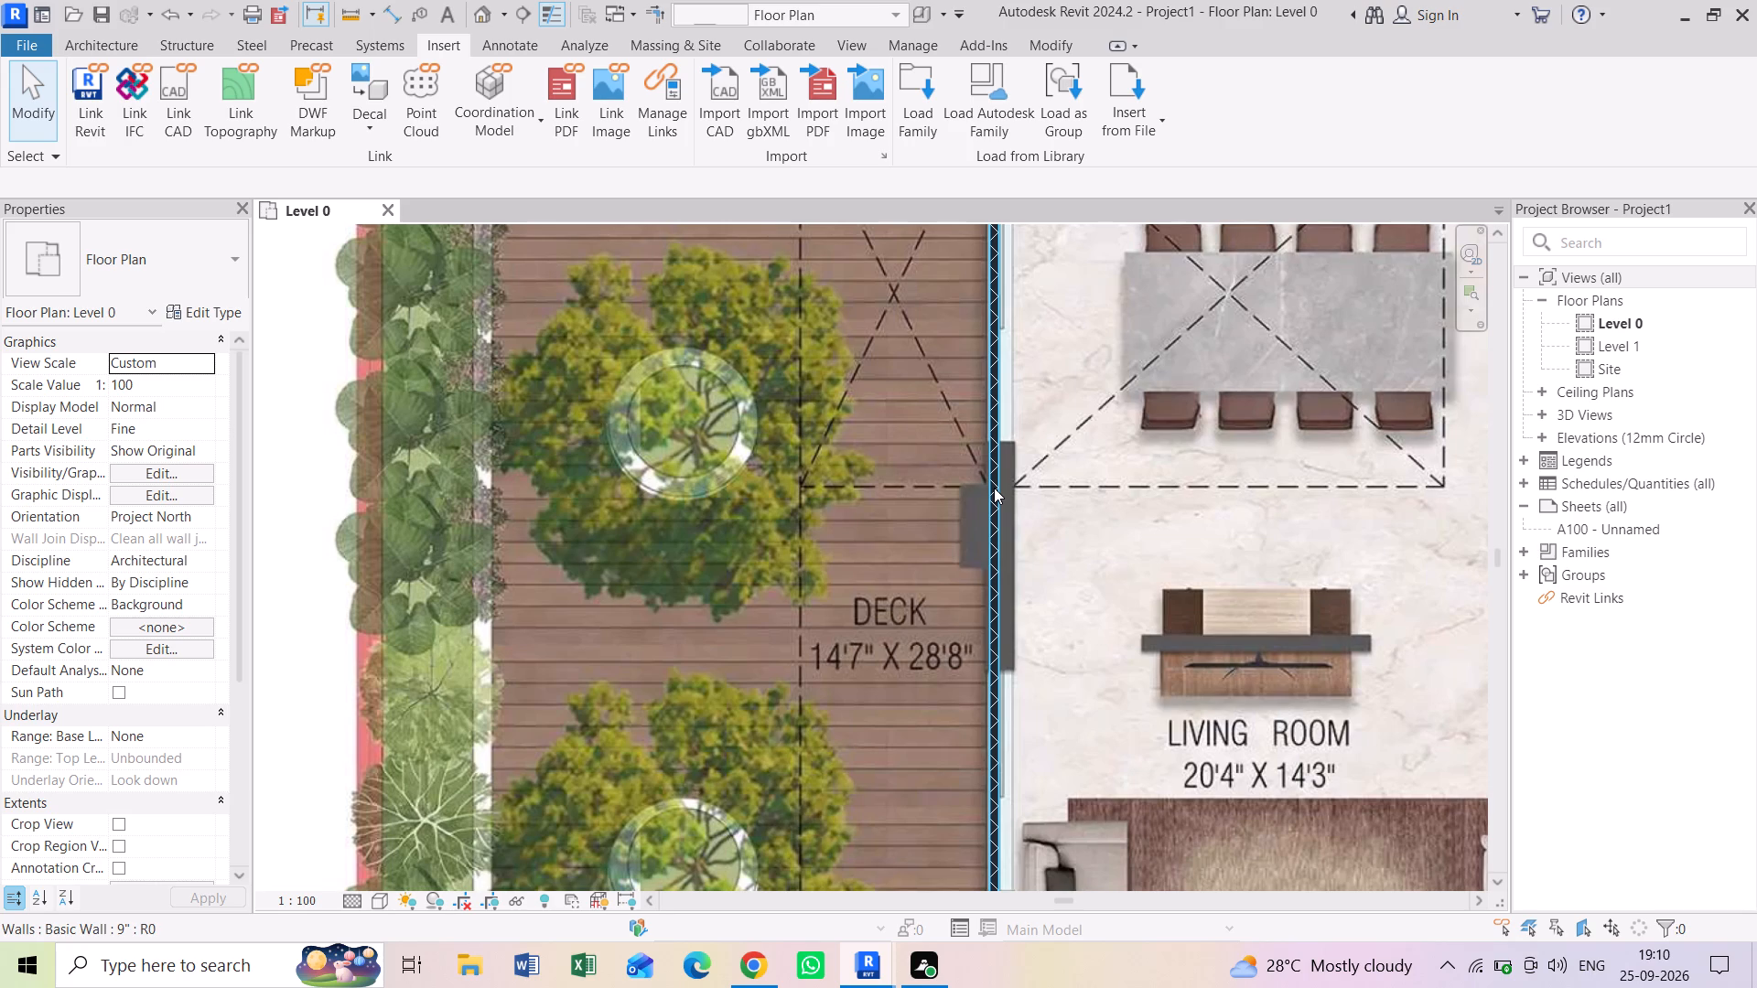
{"action": "scroll", "coordinate": [1004, 493], "scroll_direction": "up", "scroll_amount": 1}
{"action": "scroll", "coordinate": [973, 517], "scroll_direction": "down", "scroll_amount": 4}
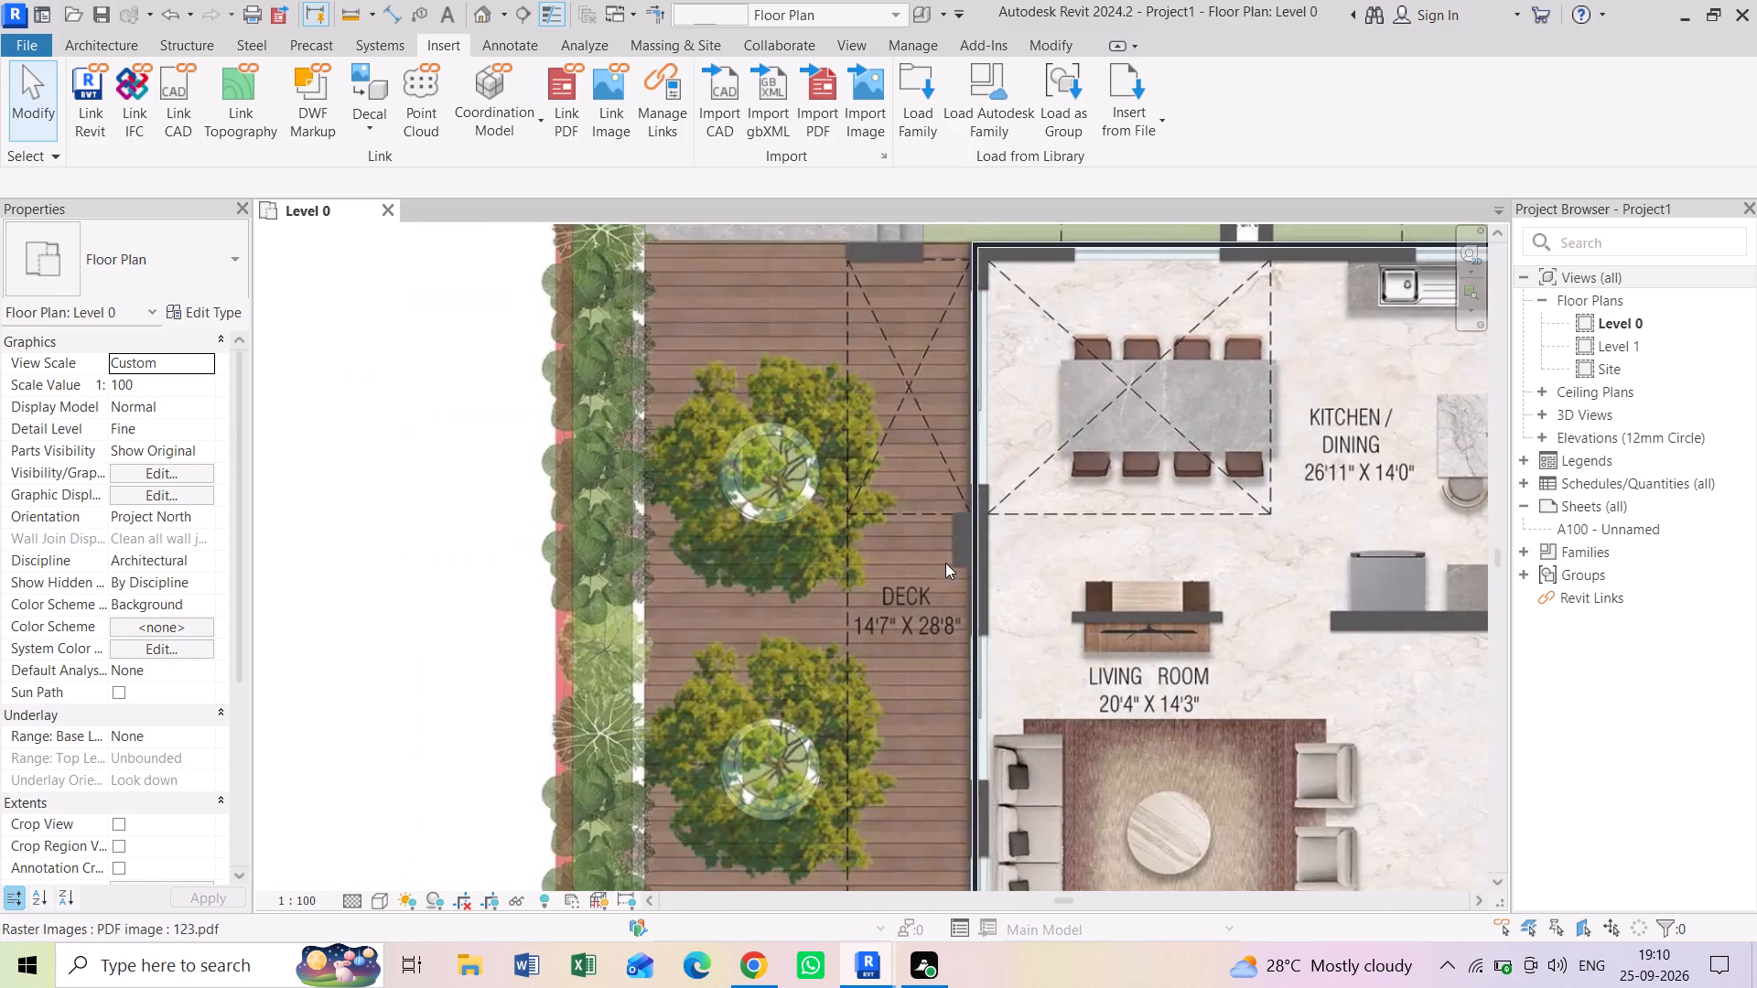
{"action": "middle_click_drag", "start_coordinate": [1022, 435], "coordinate": [865, 644]}
{"action": "key", "text": "Escape"}
{"action": "key", "text": "Escape"}
{"action": "key", "text": "Escape"}
{"action": "middle_click_drag", "start_coordinate": [1081, 491], "coordinate": [814, 480]}
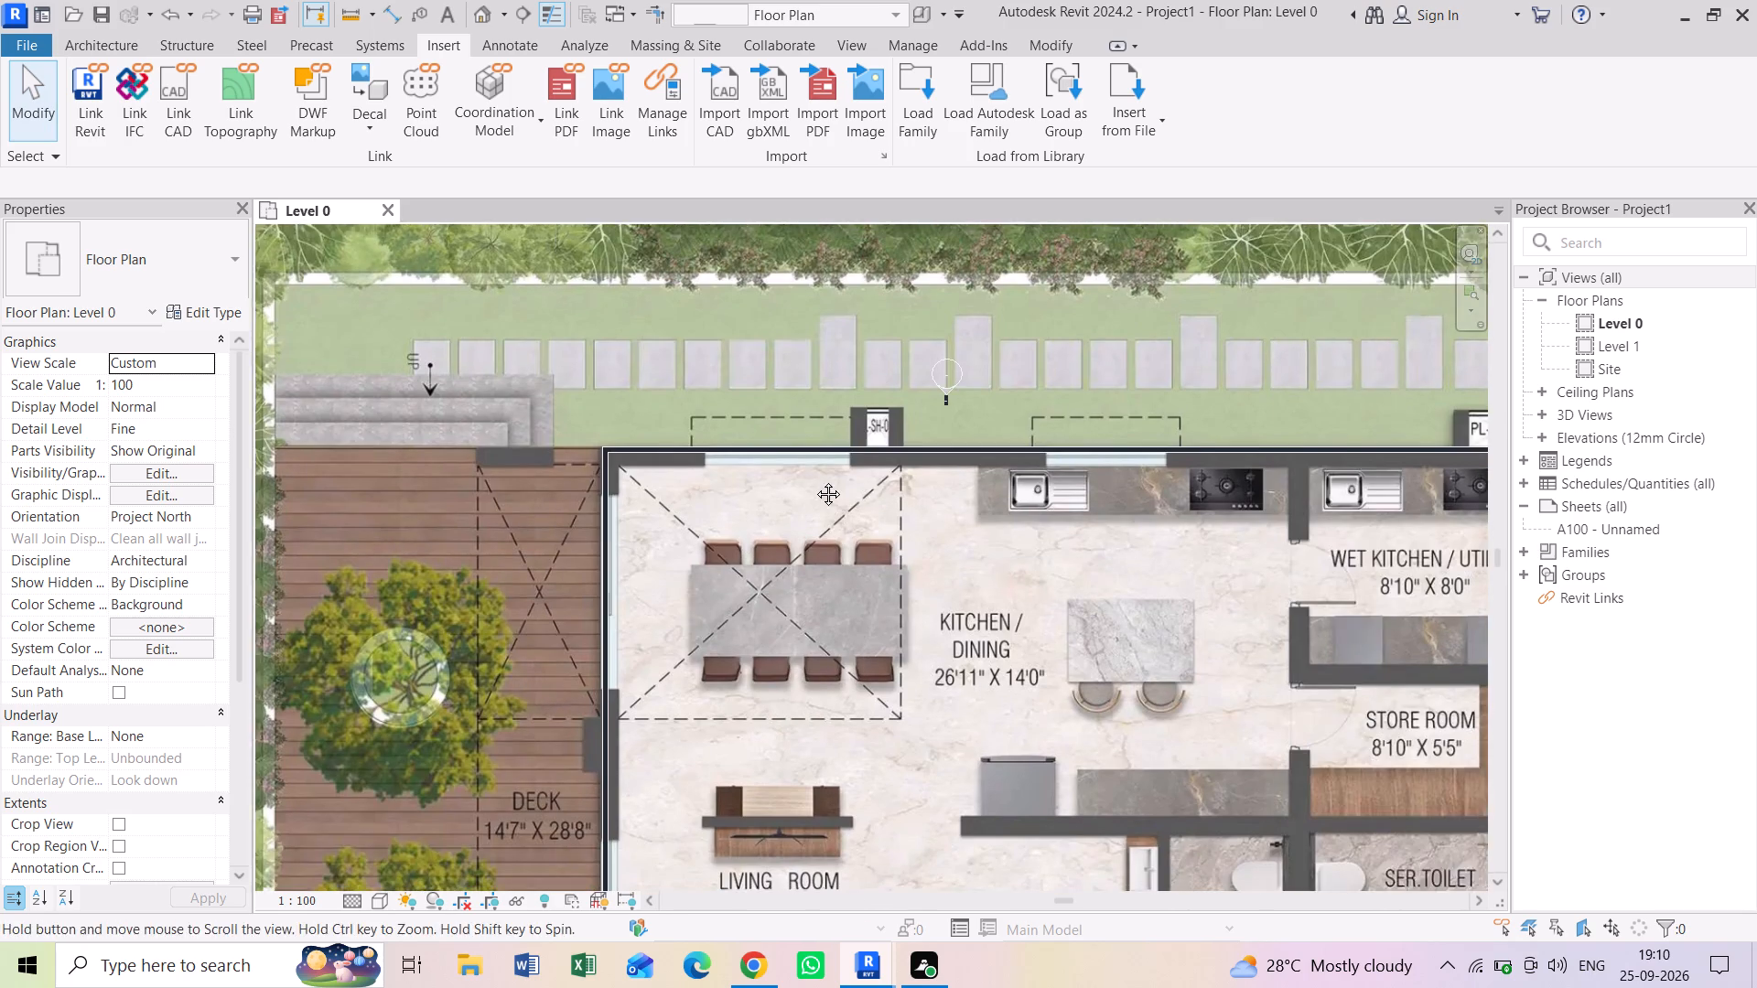
{"action": "middle_click_drag", "start_coordinate": [814, 480], "coordinate": [806, 480]}
{"action": "scroll", "coordinate": [1218, 488], "scroll_direction": "down", "scroll_amount": 2}
{"action": "middle_click_drag", "start_coordinate": [1228, 496], "coordinate": [1191, 286]}
{"action": "middle_click_drag", "start_coordinate": [1243, 435], "coordinate": [1261, 327]}
{"action": "scroll", "coordinate": [1257, 355], "scroll_direction": "down", "scroll_amount": 1}
{"action": "middle_click_drag", "start_coordinate": [1254, 485], "coordinate": [1253, 467]}
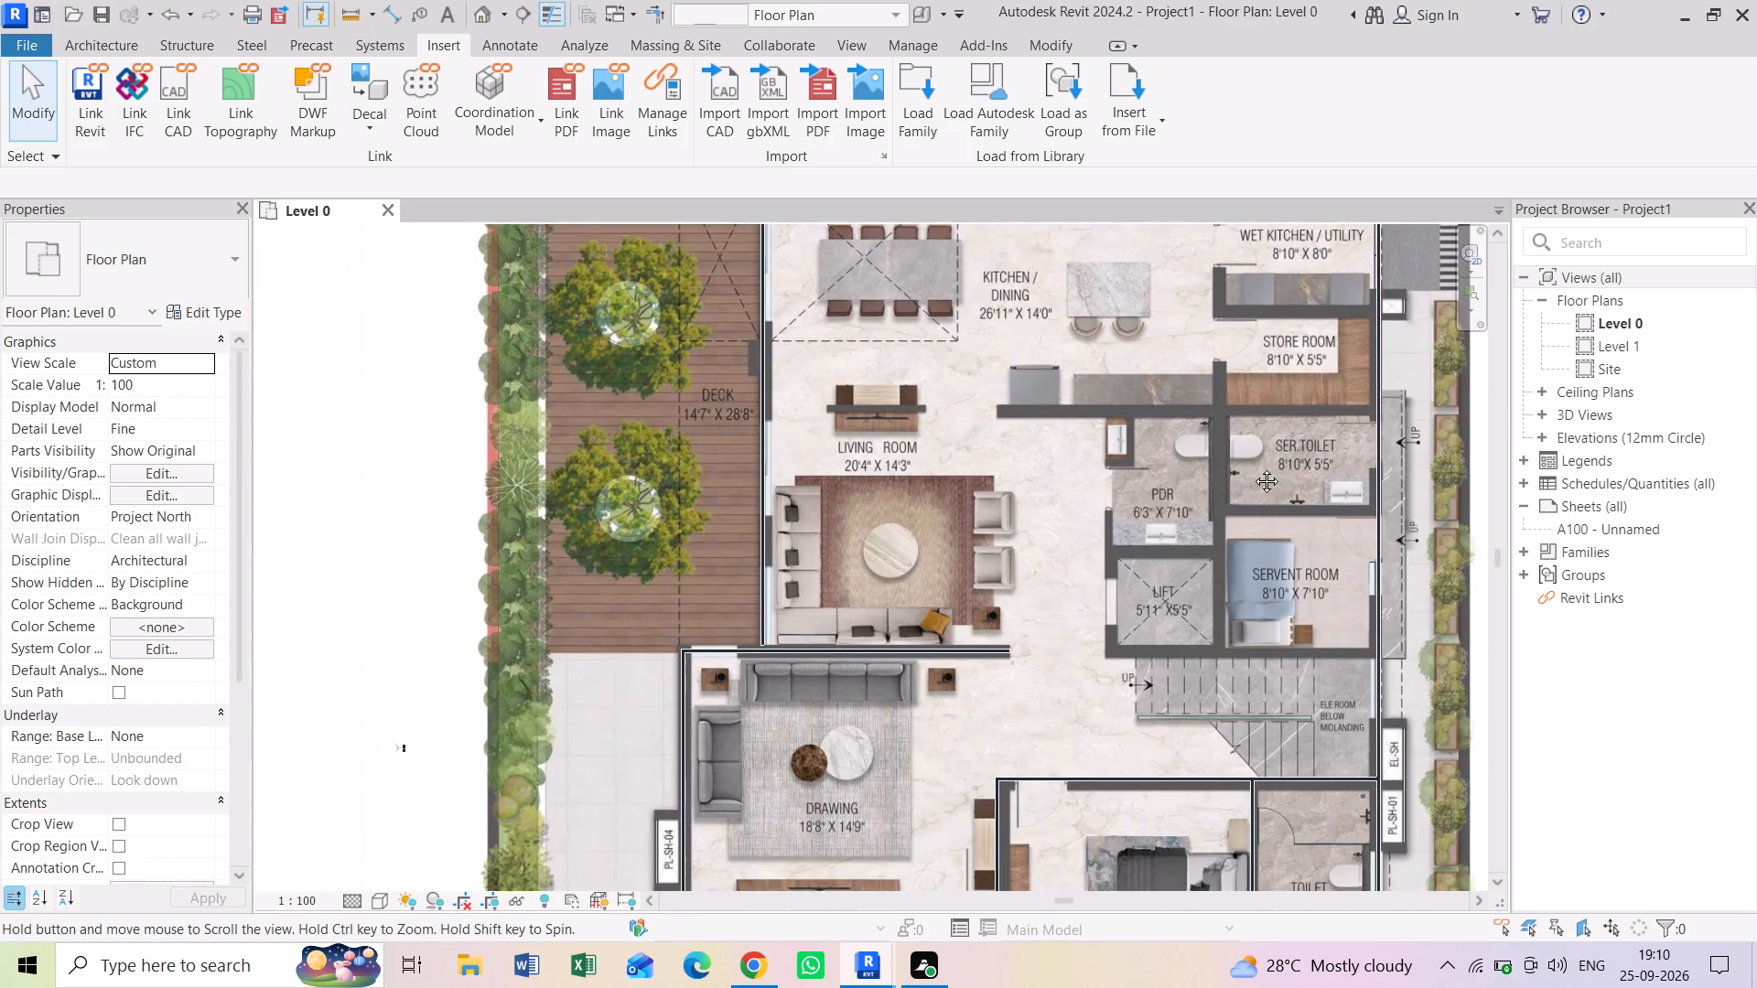
{"action": "middle_click_drag", "start_coordinate": [1253, 467], "coordinate": [1252, 360]}
Extend the wall between the deck and living room to join the Drawing room's deck-side wall.
{"action": "scroll", "coordinate": [727, 506], "scroll_direction": "up", "scroll_amount": 4}
{"action": "middle_click_drag", "start_coordinate": [780, 579], "coordinate": [781, 524]}
{"action": "scroll", "coordinate": [800, 393], "scroll_direction": "up", "scroll_amount": 4}
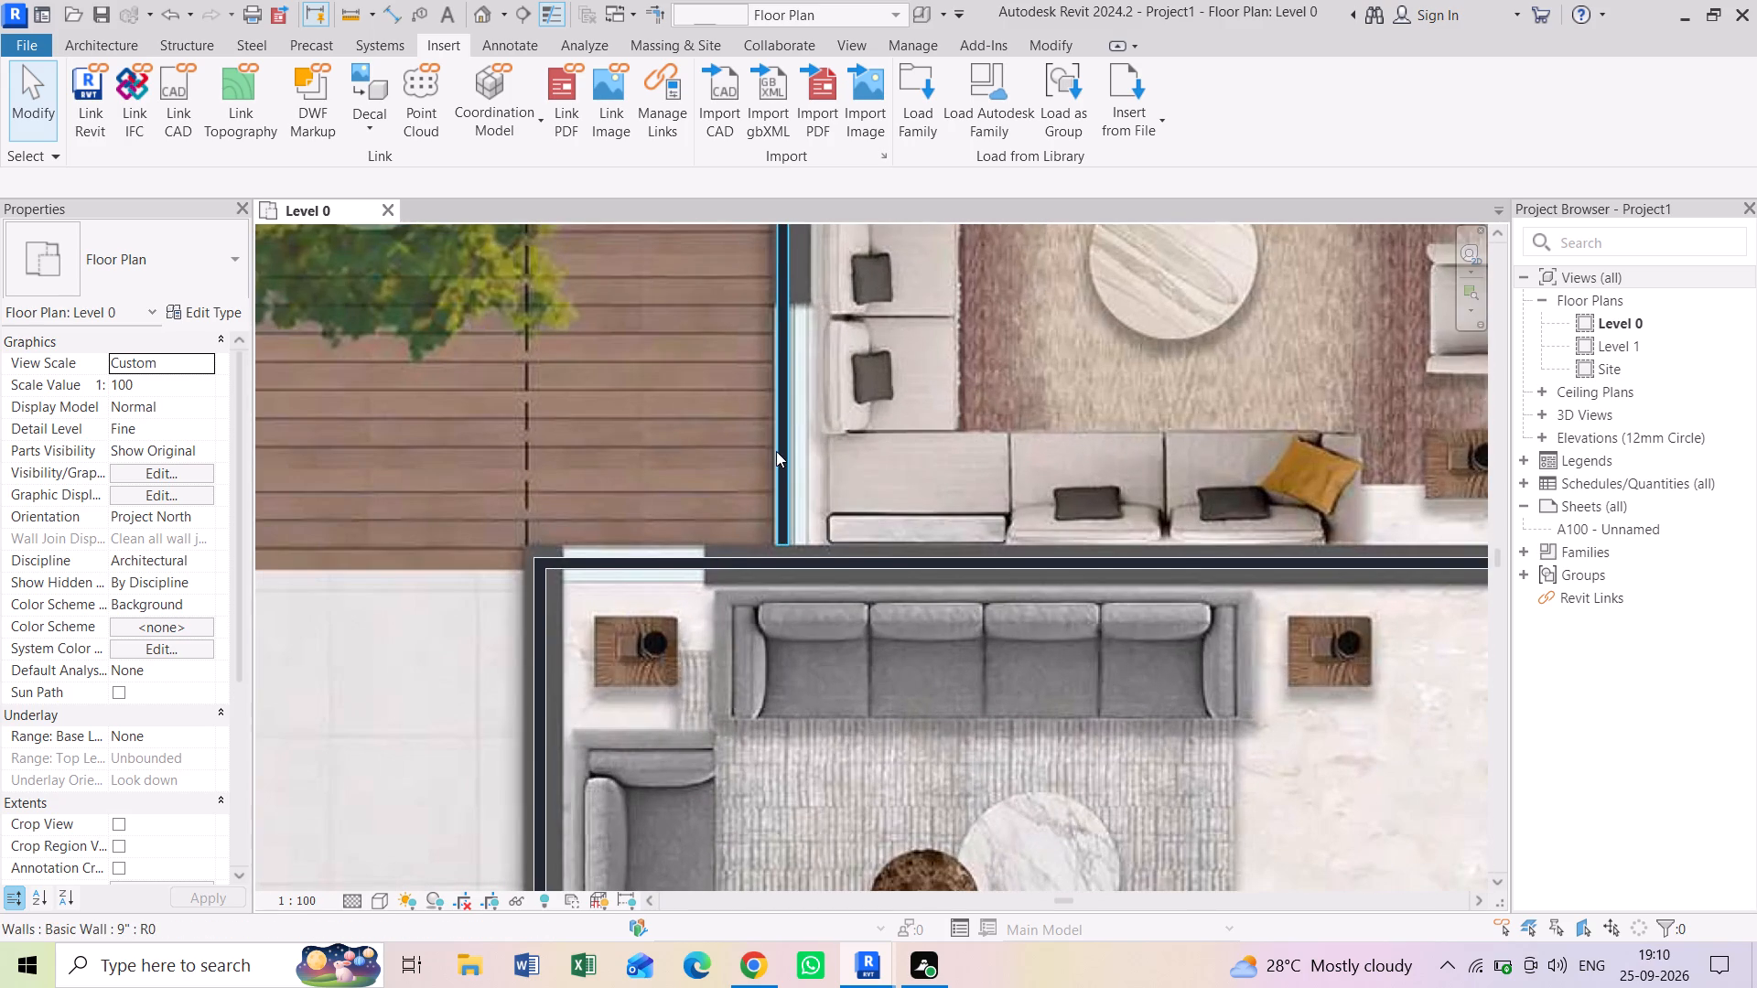
{"action": "left_click", "coordinate": [774, 457]}
{"action": "scroll", "coordinate": [766, 575], "scroll_direction": "up", "scroll_amount": 6}
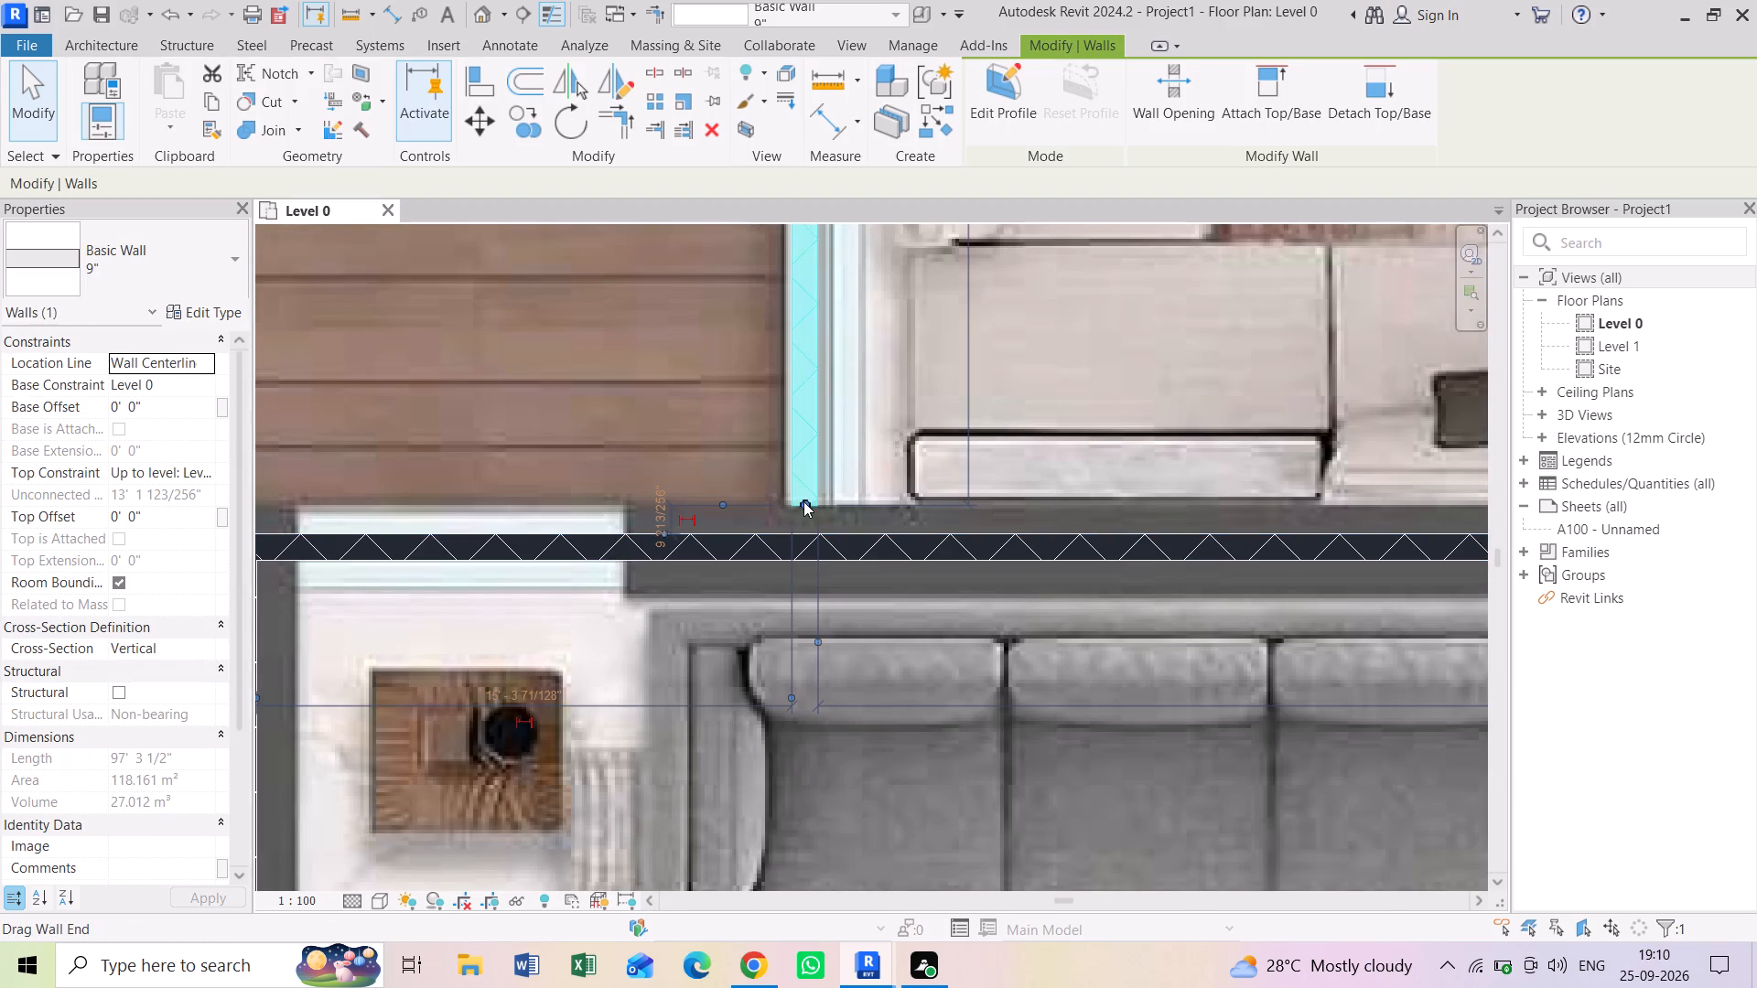
{"action": "left_click_drag", "start_coordinate": [803, 501], "coordinate": [812, 533]}
{"action": "key", "text": "Escape"}
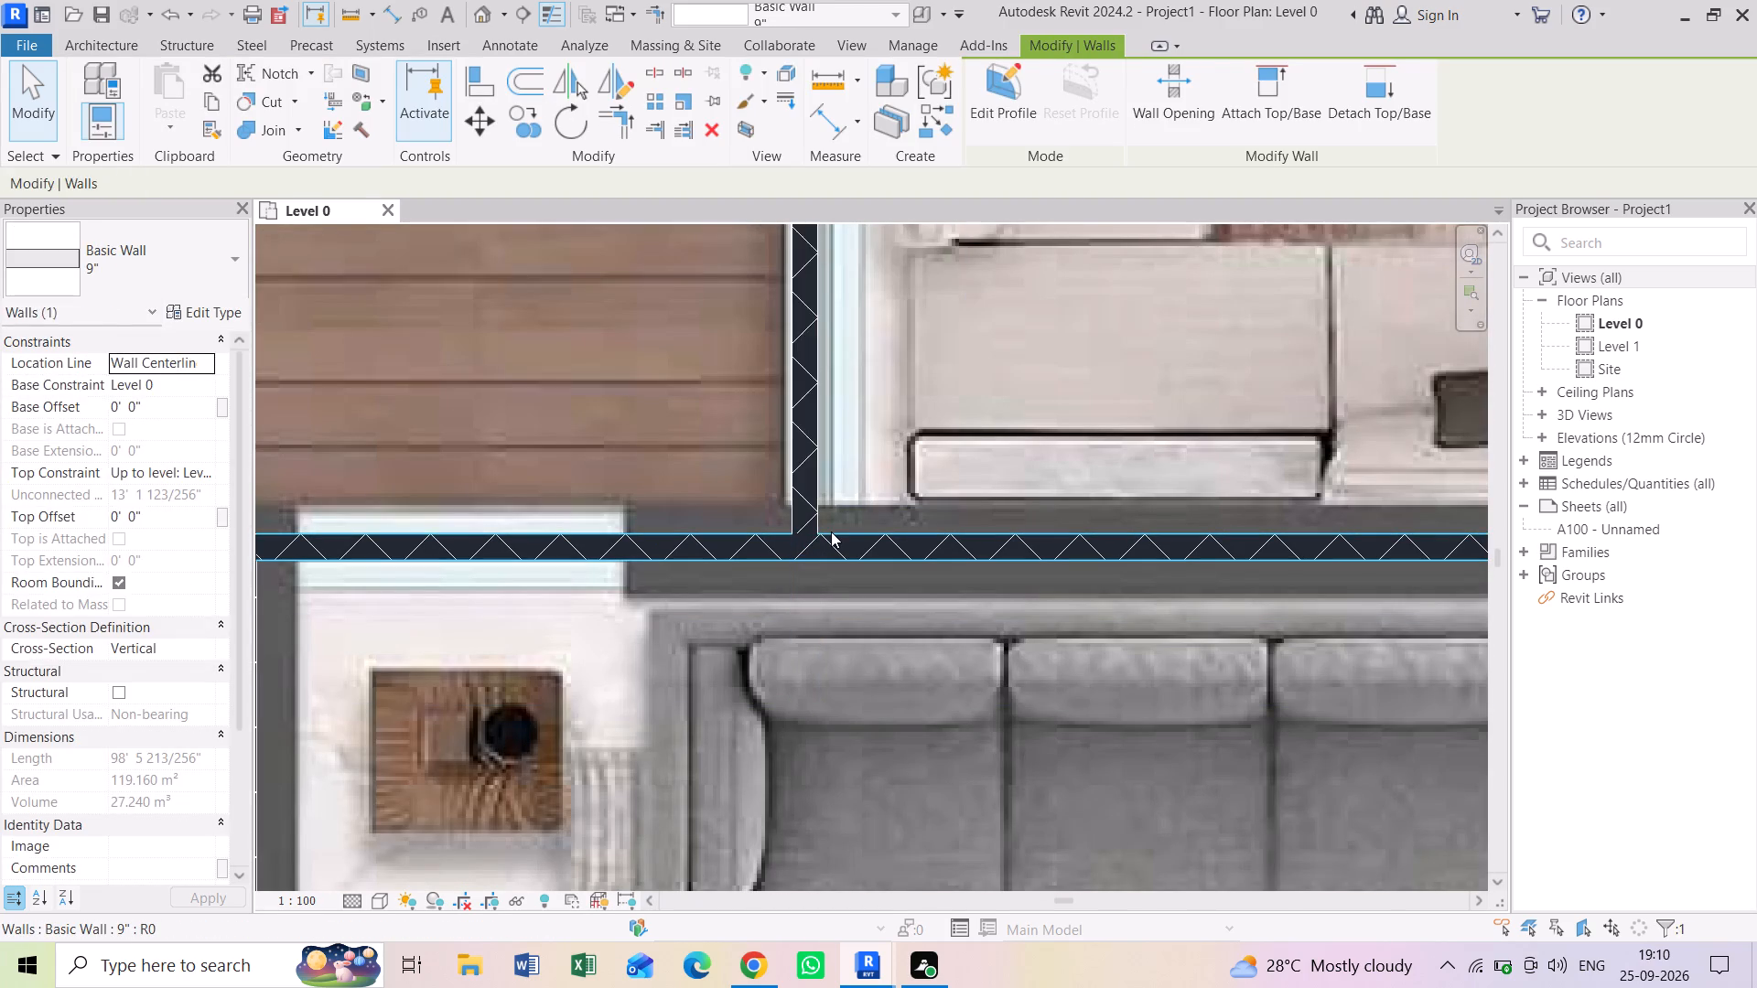
{"action": "left_click", "coordinate": [811, 511]}
{"action": "scroll", "coordinate": [796, 564], "scroll_direction": "up", "scroll_amount": 2}
{"action": "right_click", "coordinate": [807, 540]}
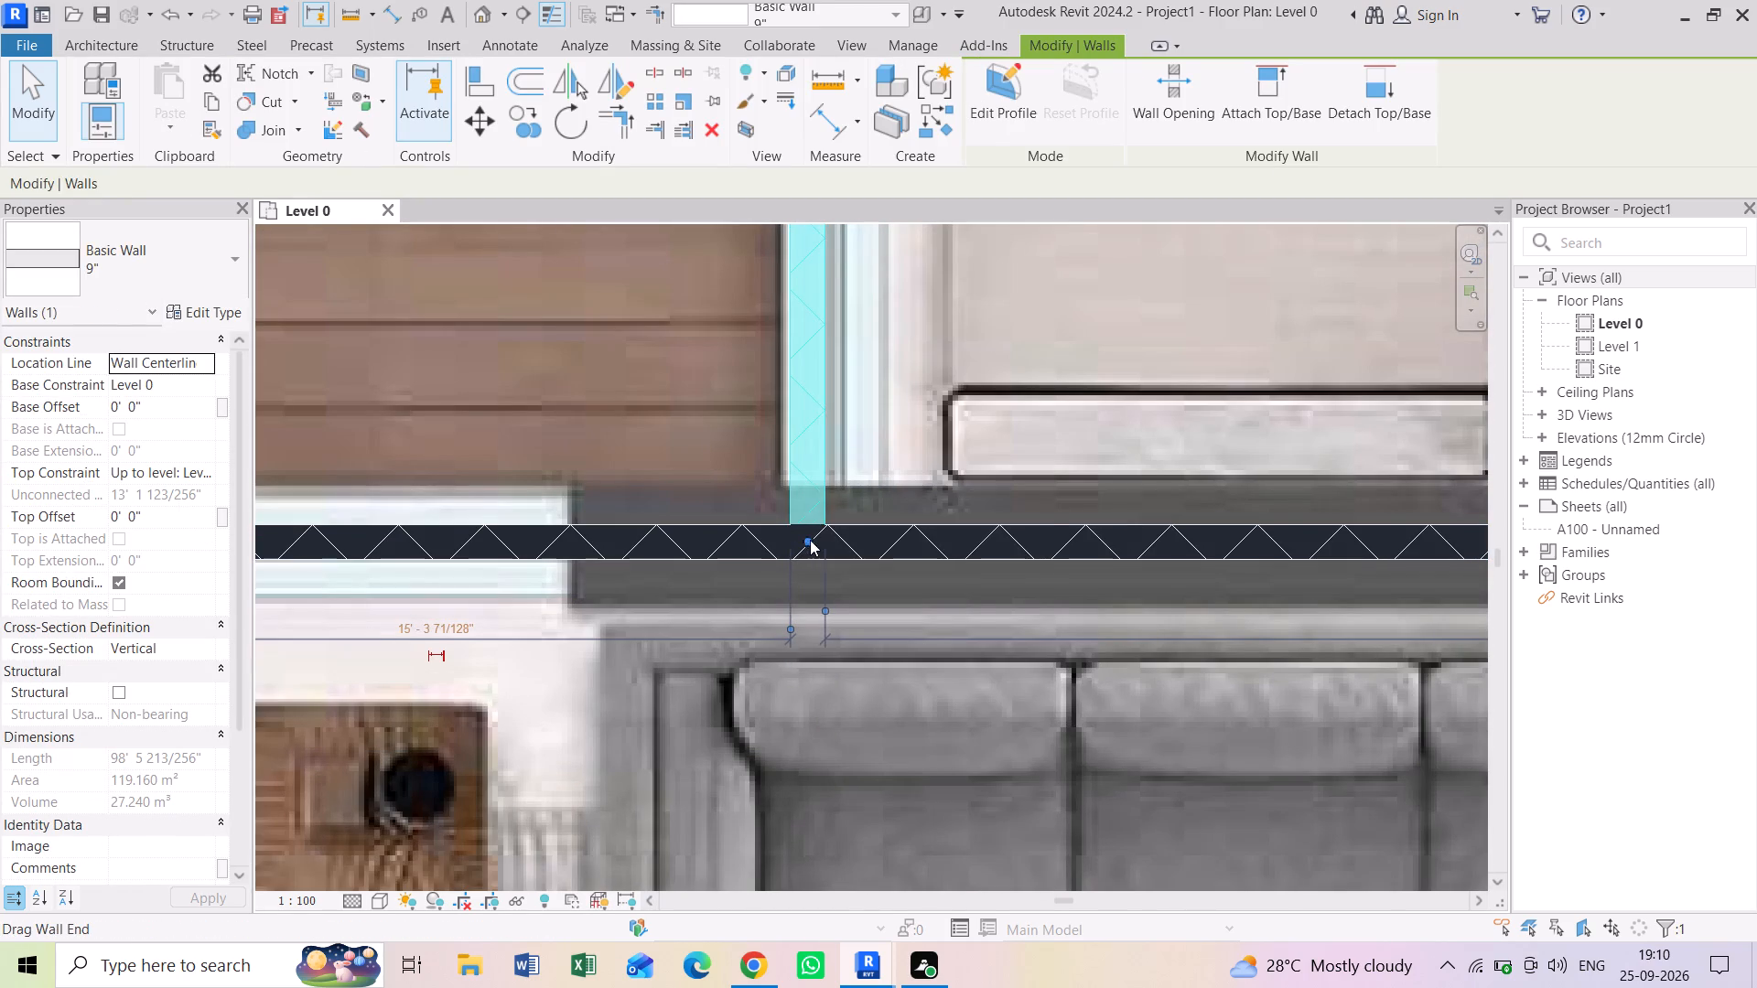
{"action": "left_click", "coordinate": [840, 514]}
{"action": "left_click_drag", "start_coordinate": [807, 542], "coordinate": [801, 525]}
{"action": "key", "text": "Escape"}
{"action": "key", "text": "Escape"}
Examine the modelled walls around the Drawing room, portico and Bed Room-1 against the floor plan.
{"action": "scroll", "coordinate": [823, 524], "scroll_direction": "down", "scroll_amount": 1}
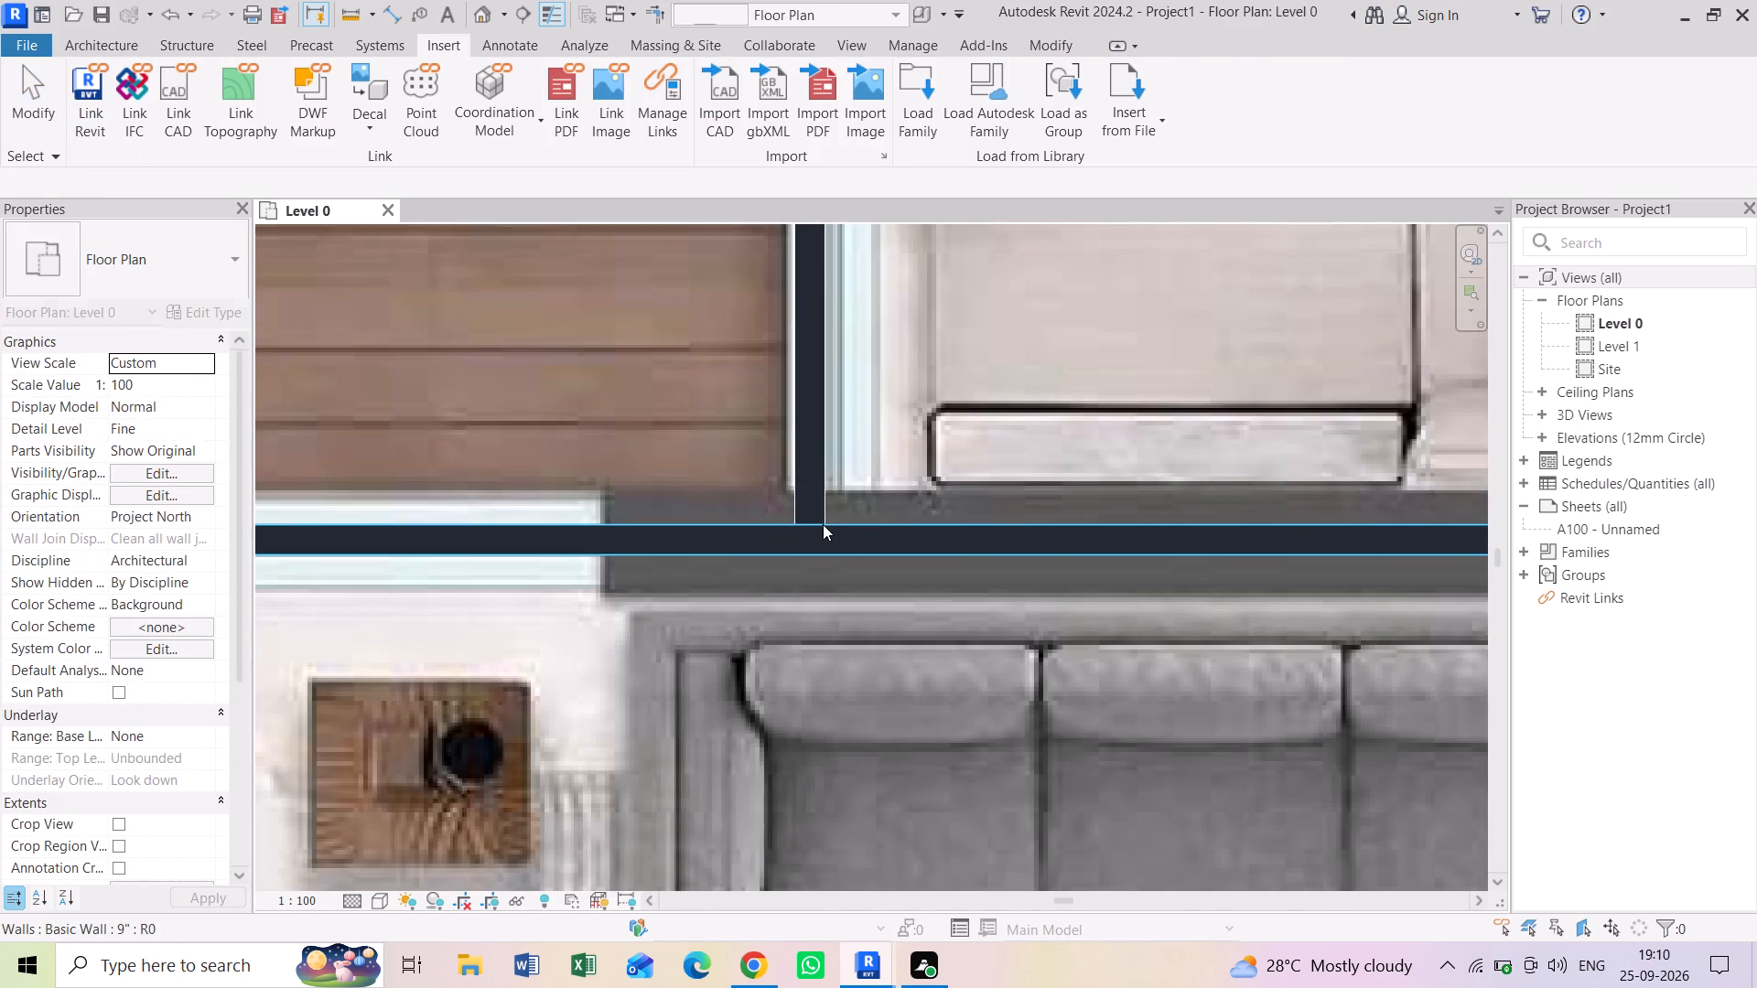
{"action": "scroll", "coordinate": [823, 524], "scroll_direction": "down", "scroll_amount": 5}
{"action": "middle_click_drag", "start_coordinate": [667, 622], "coordinate": [782, 451]}
{"action": "scroll", "coordinate": [787, 458], "scroll_direction": "down", "scroll_amount": 3}
{"action": "middle_click_drag", "start_coordinate": [822, 610], "coordinate": [848, 314]}
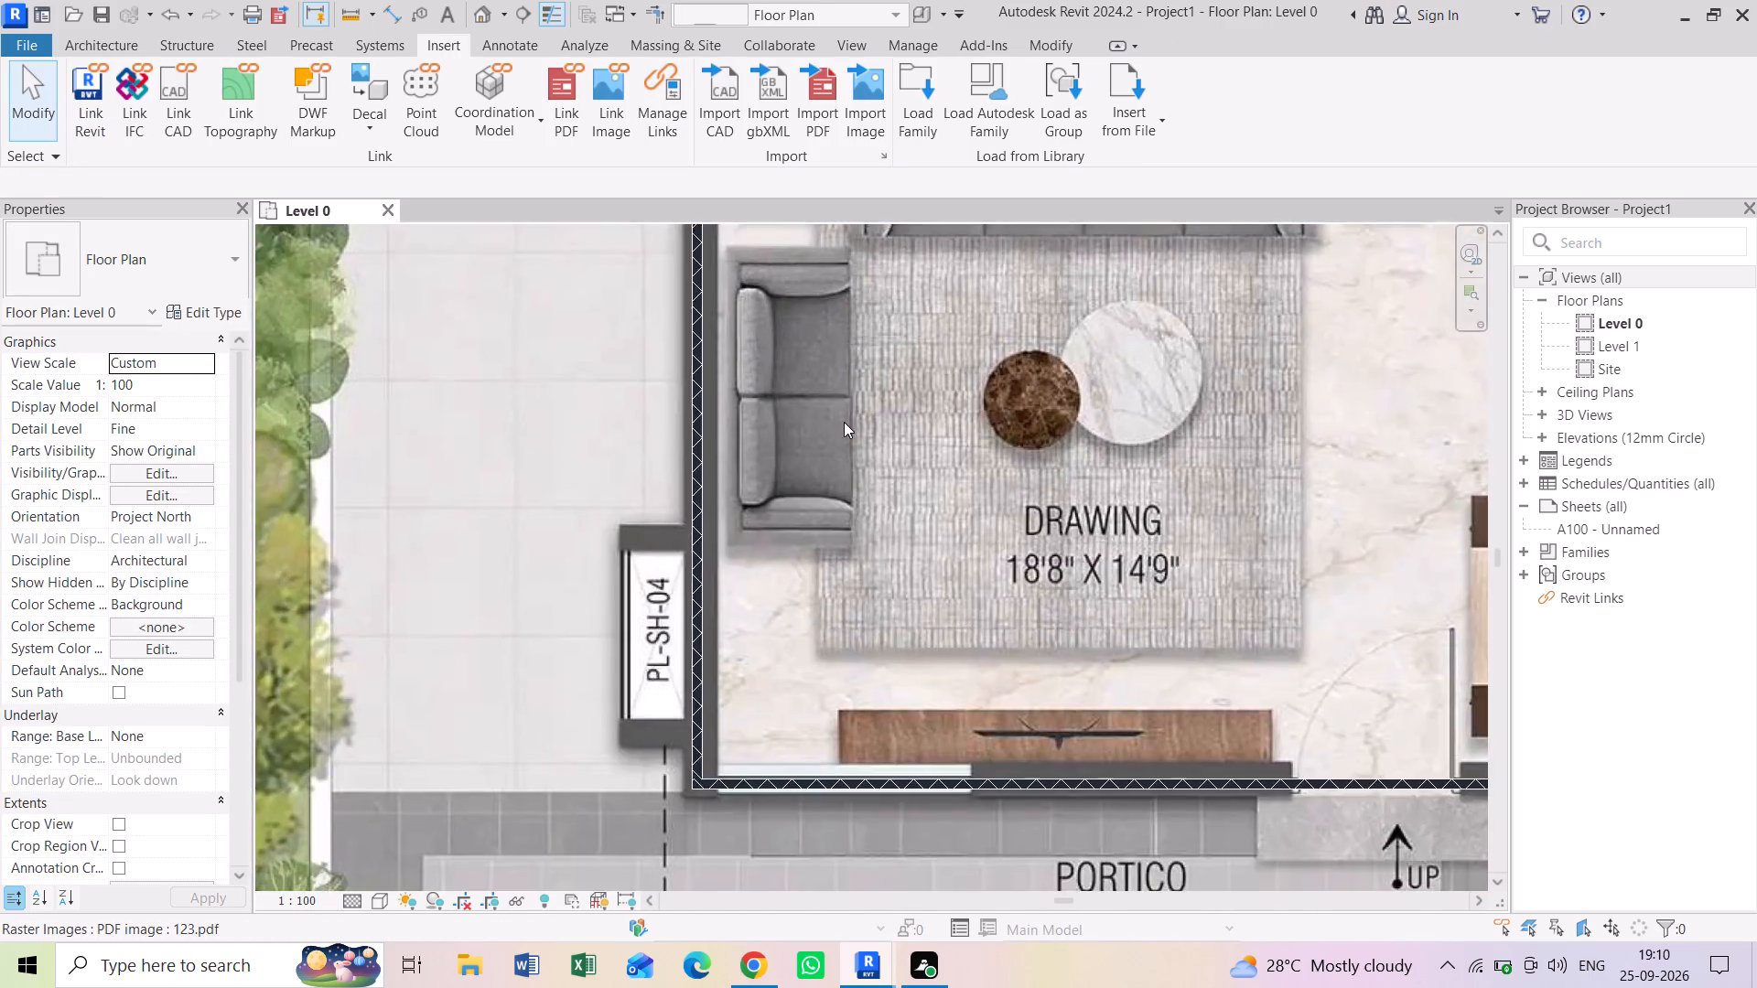
{"action": "scroll", "coordinate": [825, 478], "scroll_direction": "down", "scroll_amount": 2}
{"action": "middle_click_drag", "start_coordinate": [824, 543], "coordinate": [722, 411]}
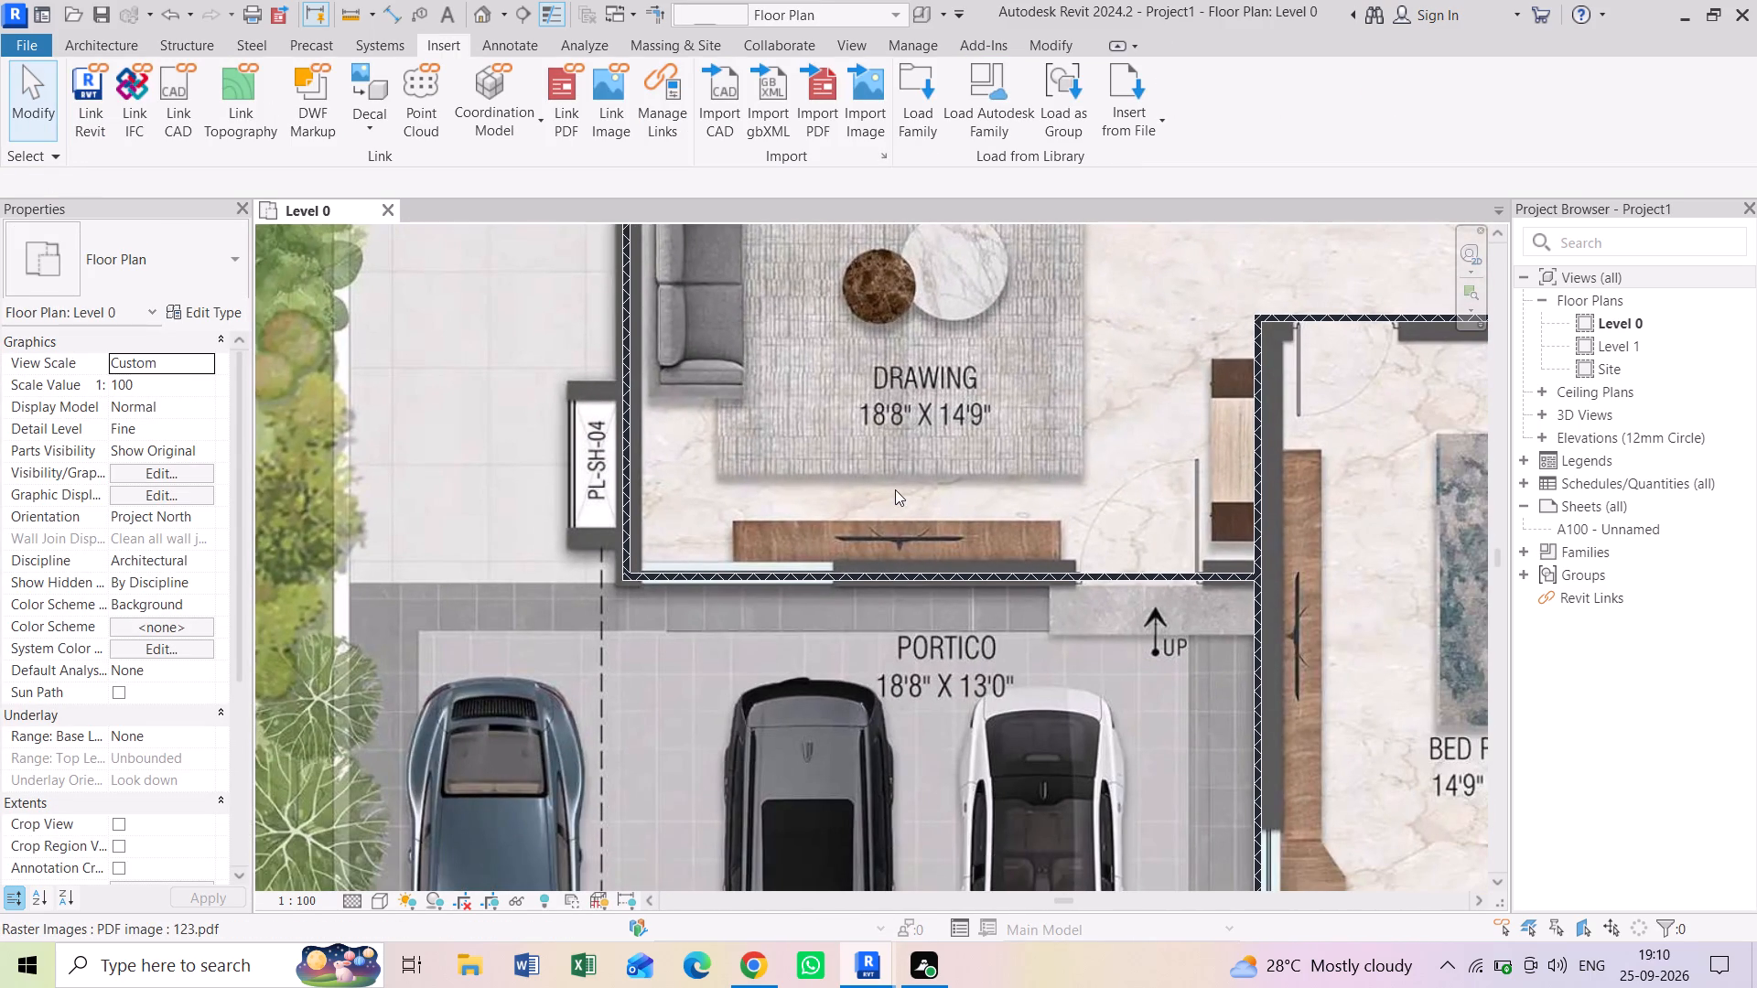
{"action": "middle_click_drag", "start_coordinate": [895, 489], "coordinate": [587, 373]}
{"action": "middle_click_drag", "start_coordinate": [998, 518], "coordinate": [893, 324]}
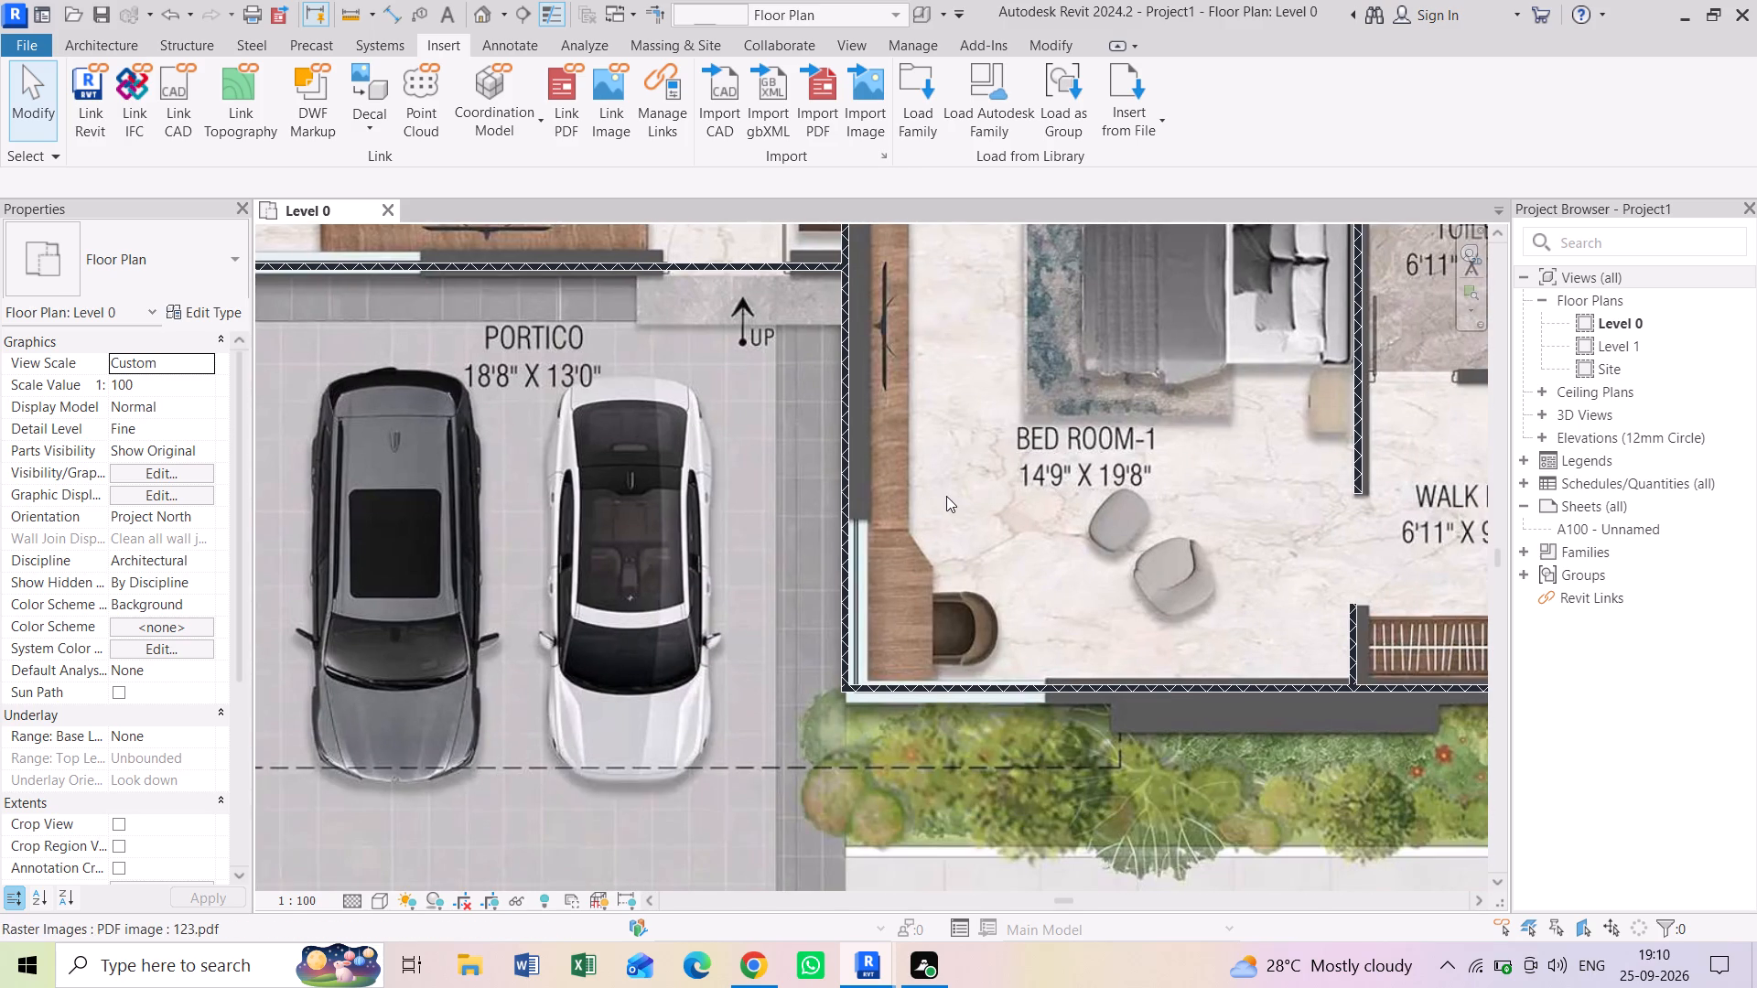
{"action": "middle_click_drag", "start_coordinate": [936, 502], "coordinate": [839, 509]}
{"action": "scroll", "coordinate": [877, 514], "scroll_direction": "down", "scroll_amount": 2}
{"action": "middle_click_drag", "start_coordinate": [899, 505], "coordinate": [819, 620]}
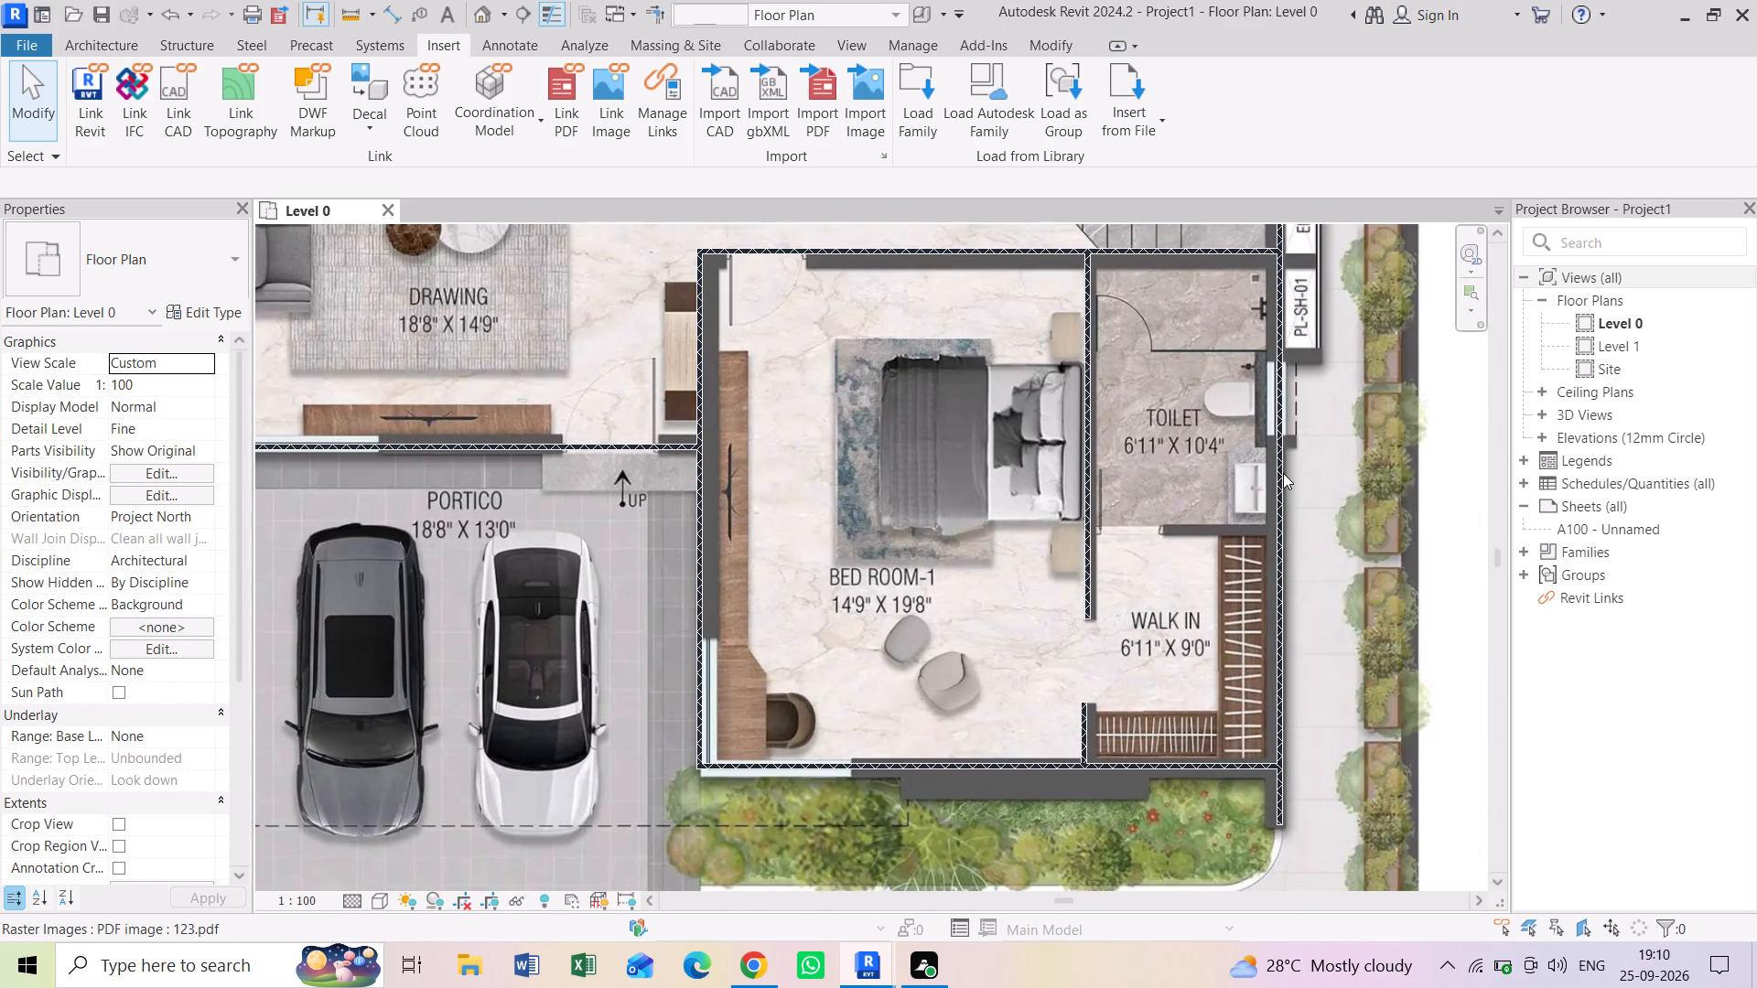
Nudge the short wall at the Walk In wardrobe sideways toward the wardrobe, over the plan's drawn wall.
{"action": "scroll", "coordinate": [1146, 682], "scroll_direction": "up", "scroll_amount": 6}
{"action": "middle_click_drag", "start_coordinate": [1110, 711], "coordinate": [1097, 508]}
{"action": "scroll", "coordinate": [1014, 570], "scroll_direction": "up", "scroll_amount": 2}
{"action": "left_click", "coordinate": [1014, 570]}
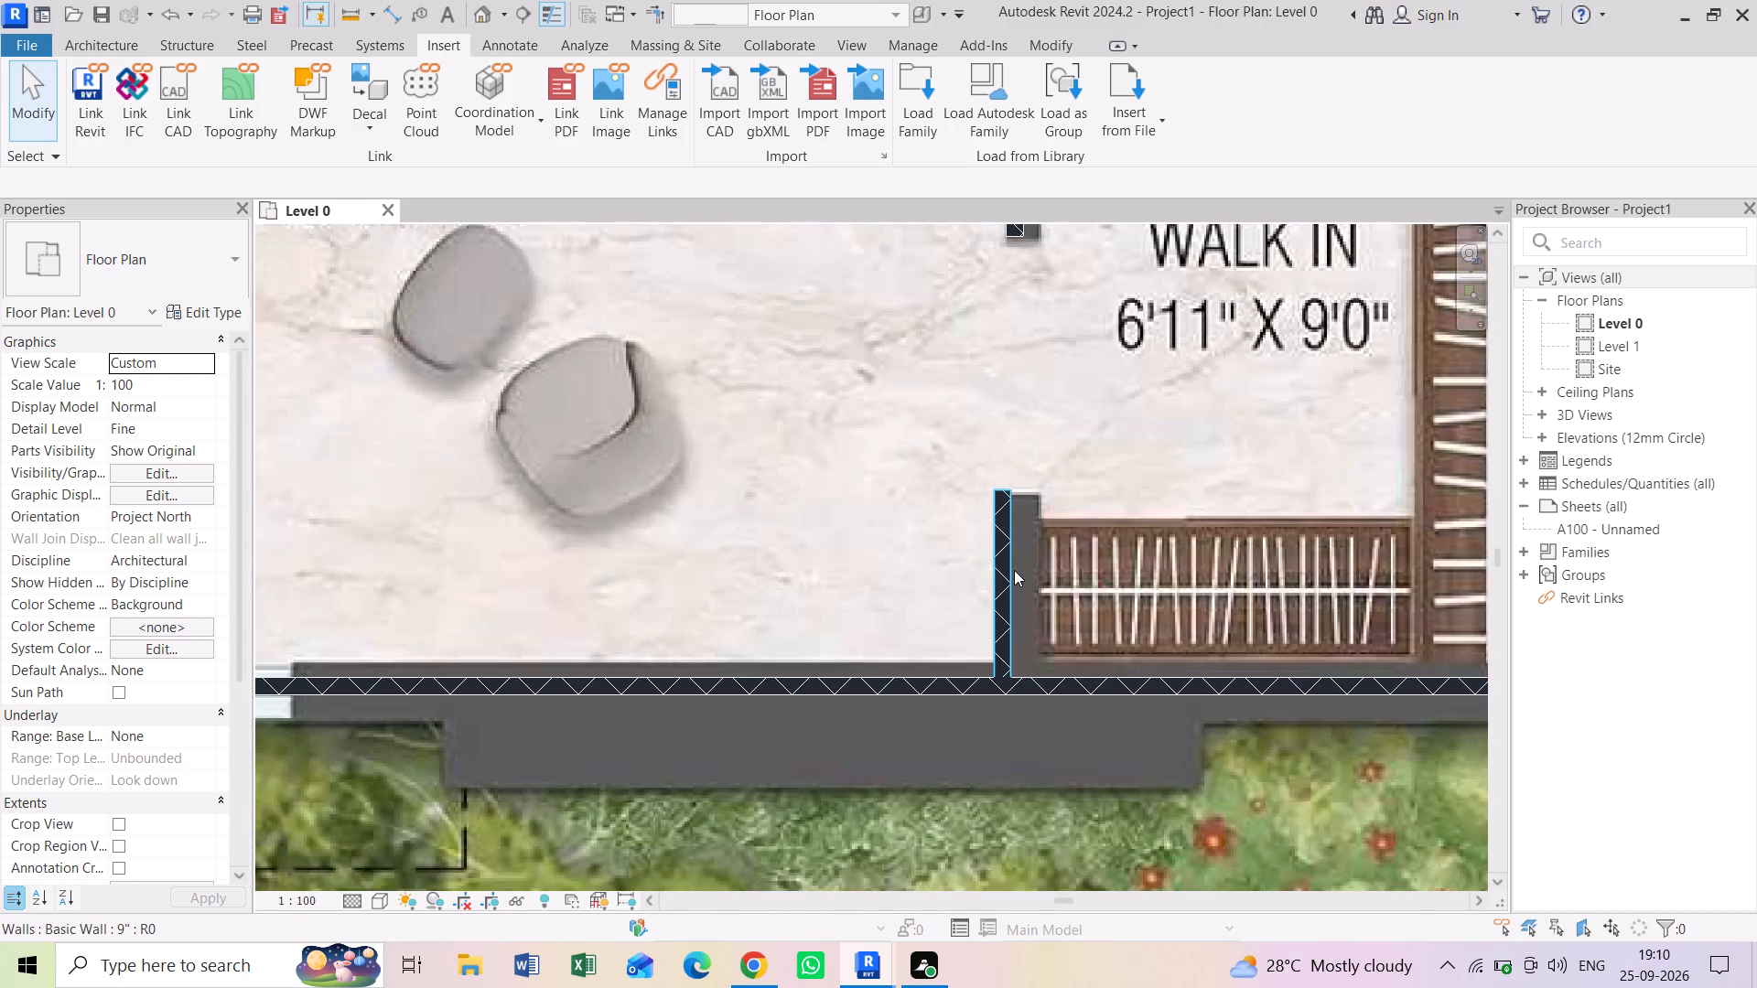
{"action": "key", "text": "Right"}
{"action": "key", "text": "Right"}
{"action": "key", "text": "Right"}
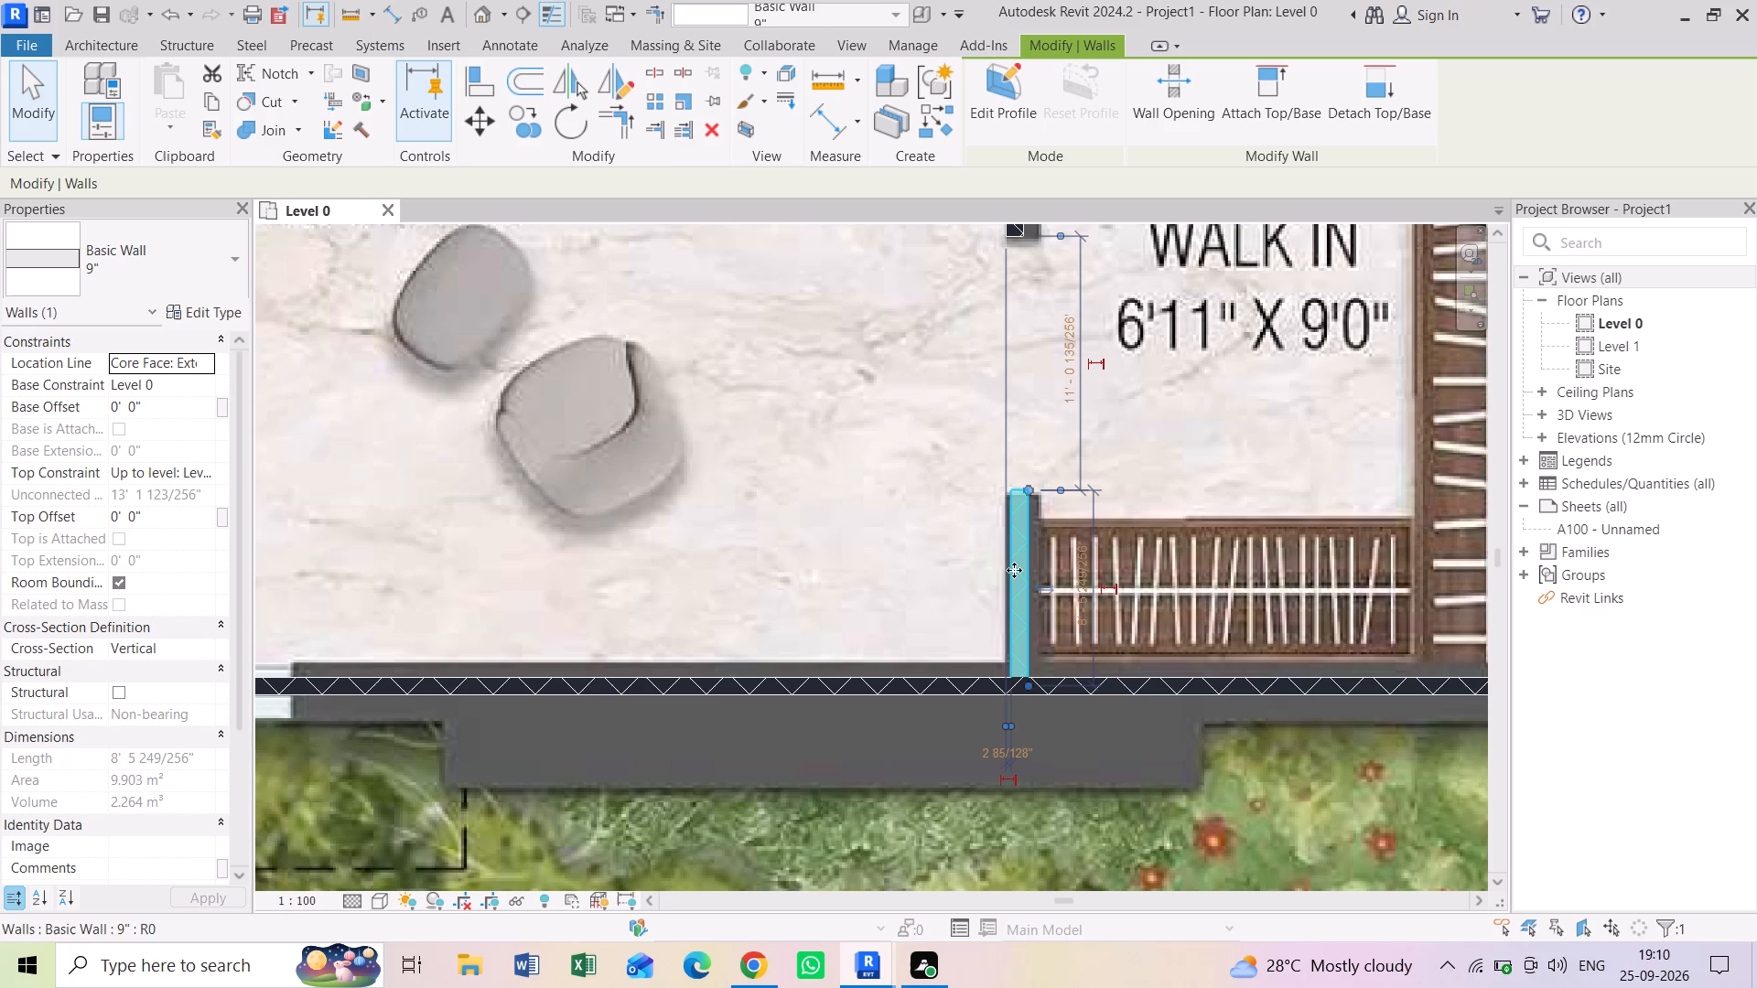
{"action": "middle_click", "coordinate": [1023, 435]}
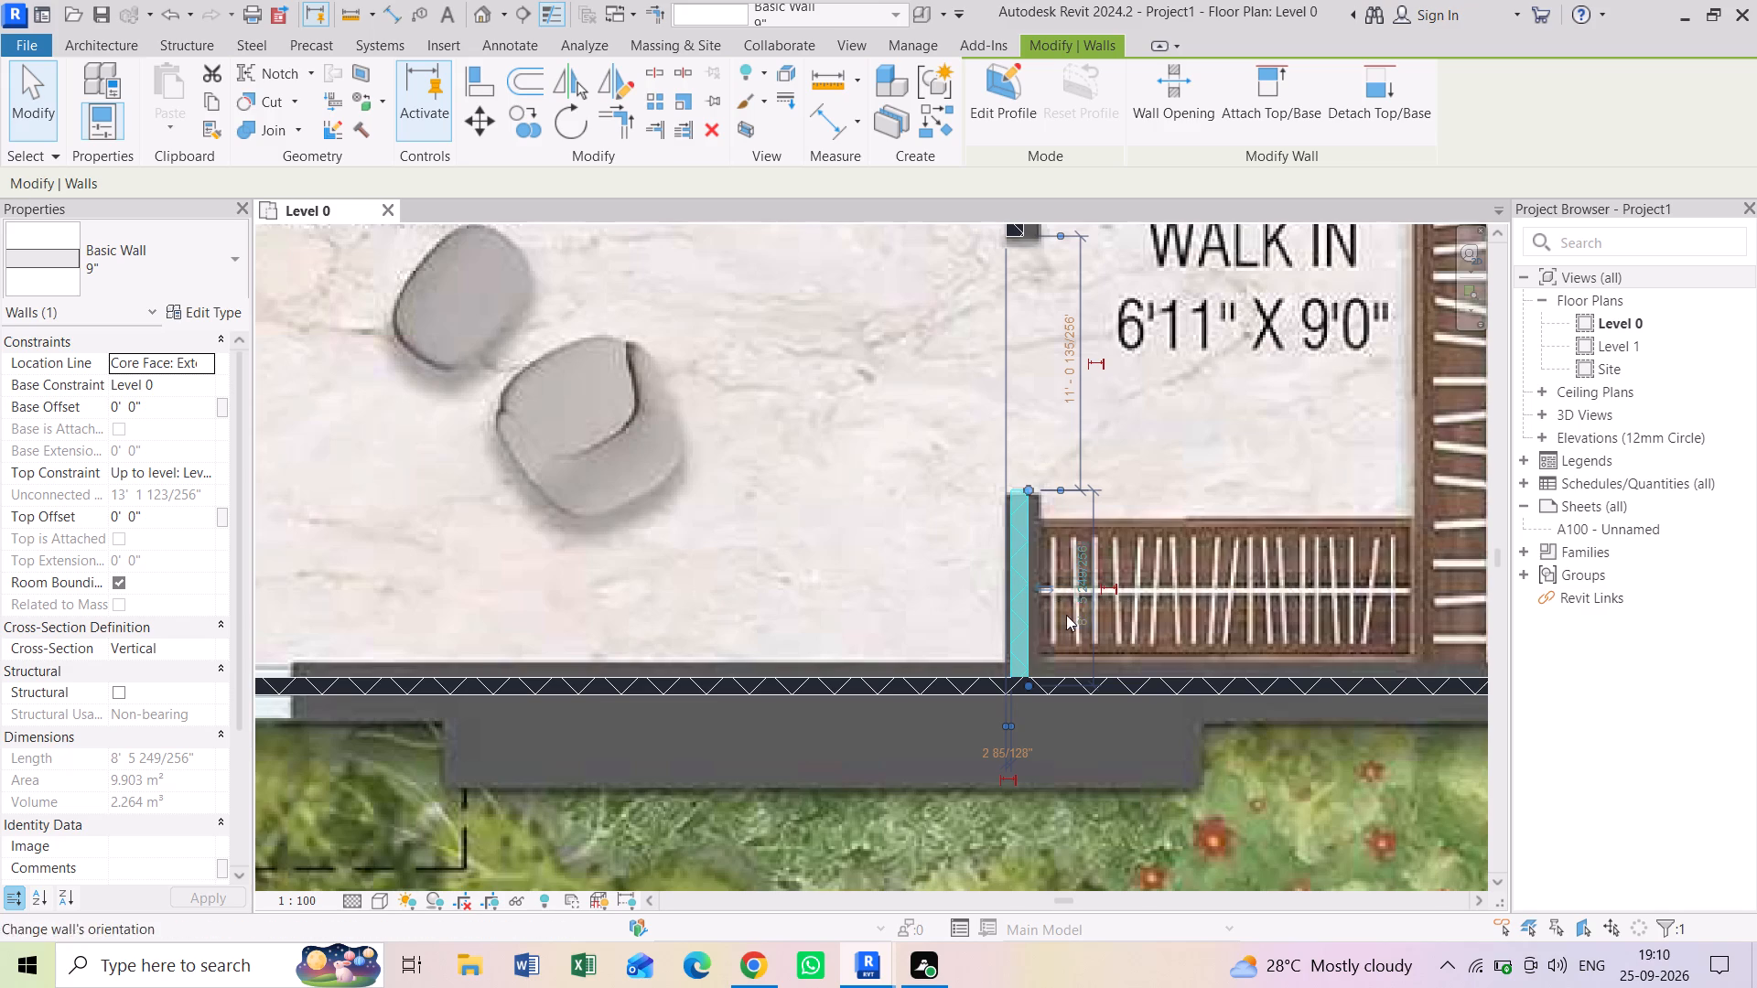
{"action": "scroll", "coordinate": [1030, 642], "scroll_direction": "up", "scroll_amount": 5}
{"action": "scroll", "coordinate": [1504, 125], "scroll_direction": "down", "scroll_amount": 1}
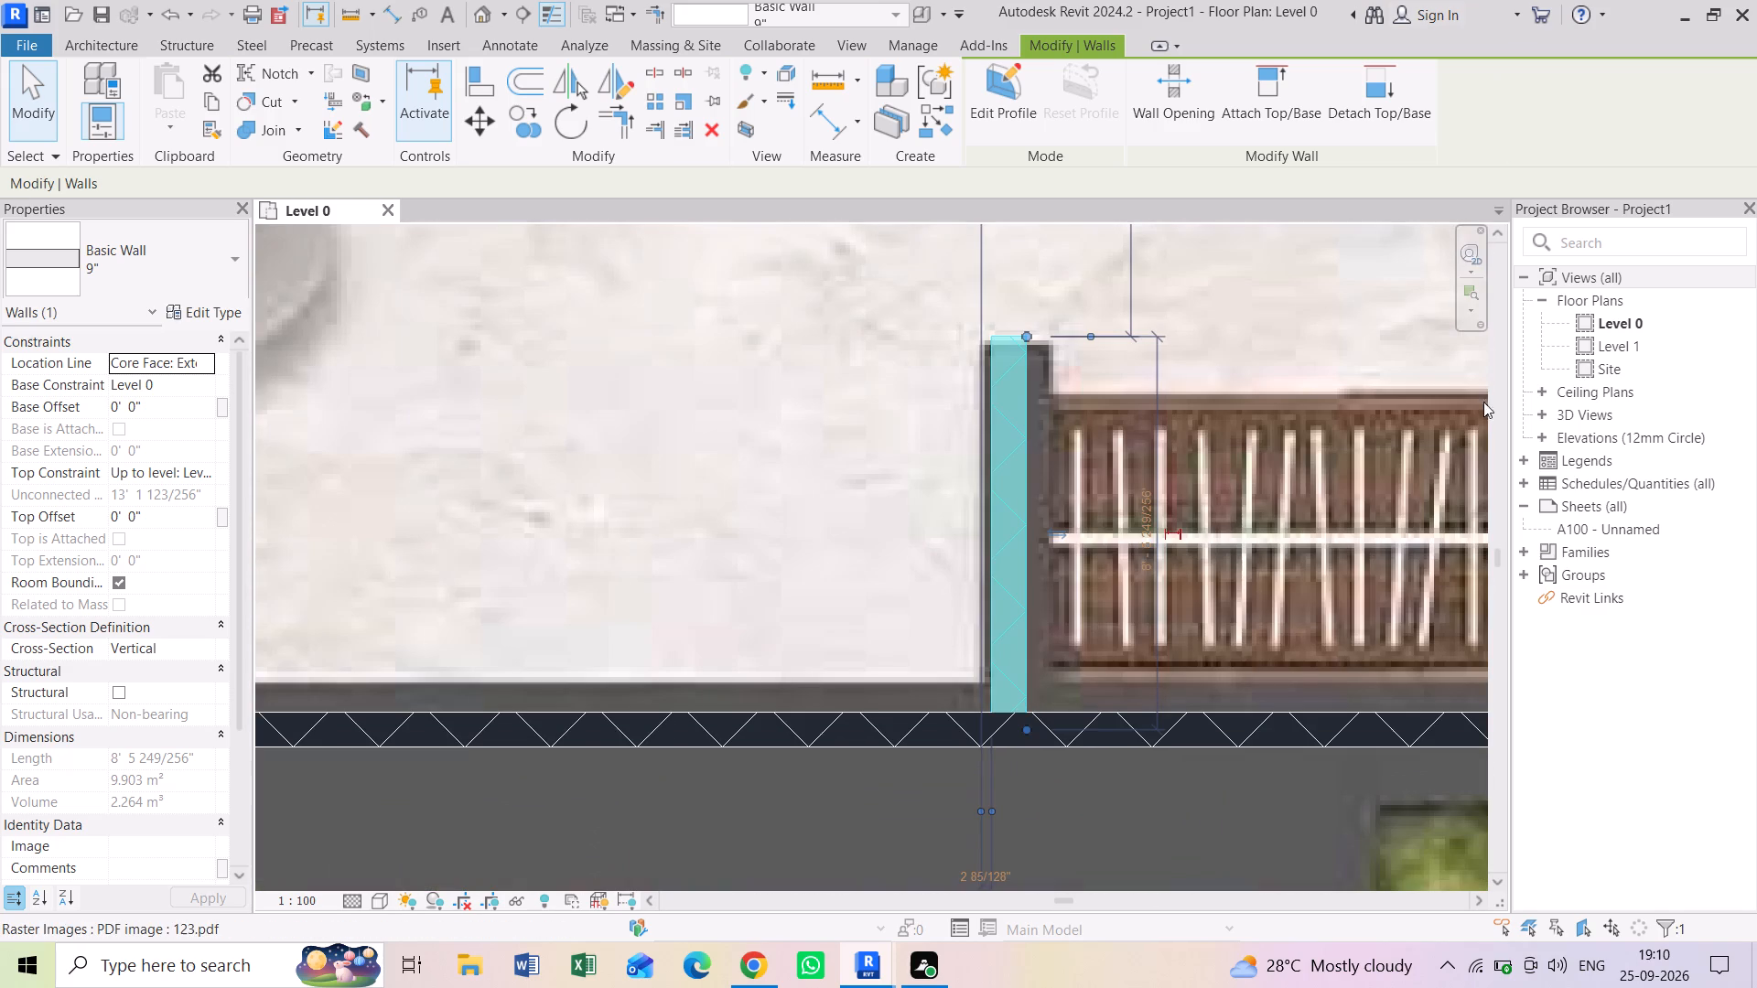
Disallow the join at the short Walk In wall's garden-side end and pull that end back to the outer wall's face.
{"action": "right_click", "coordinate": [1019, 735]}
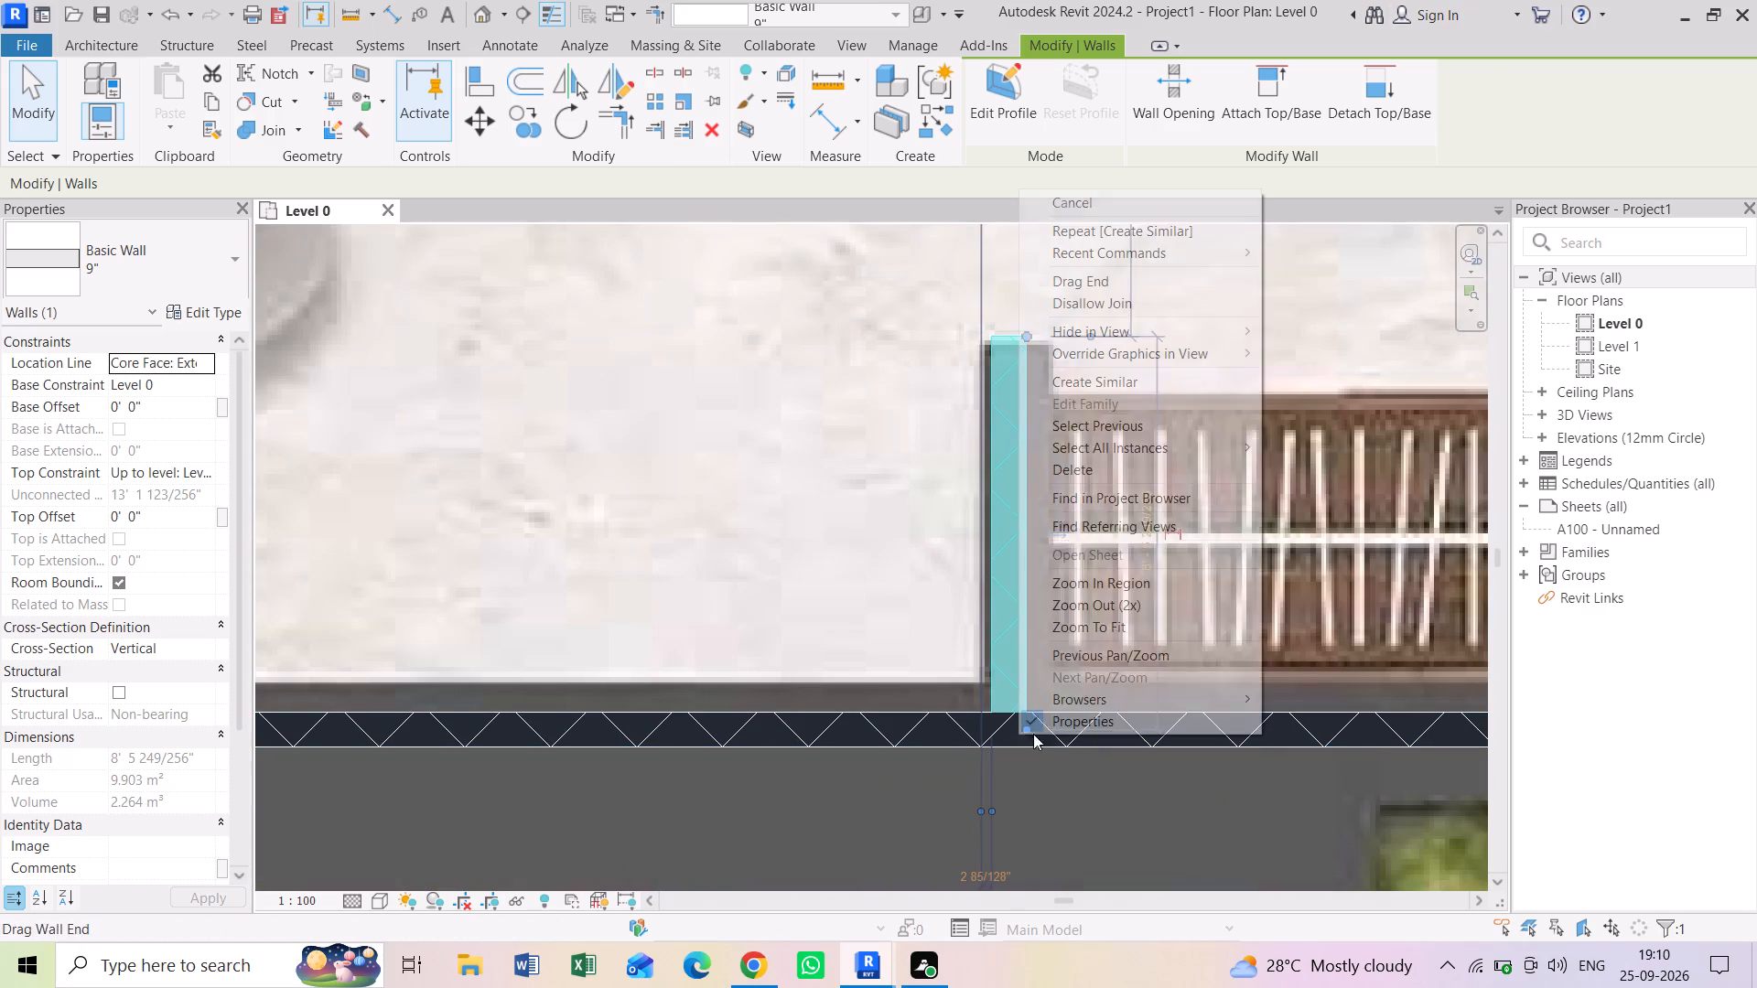
{"action": "left_click", "coordinate": [1130, 303]}
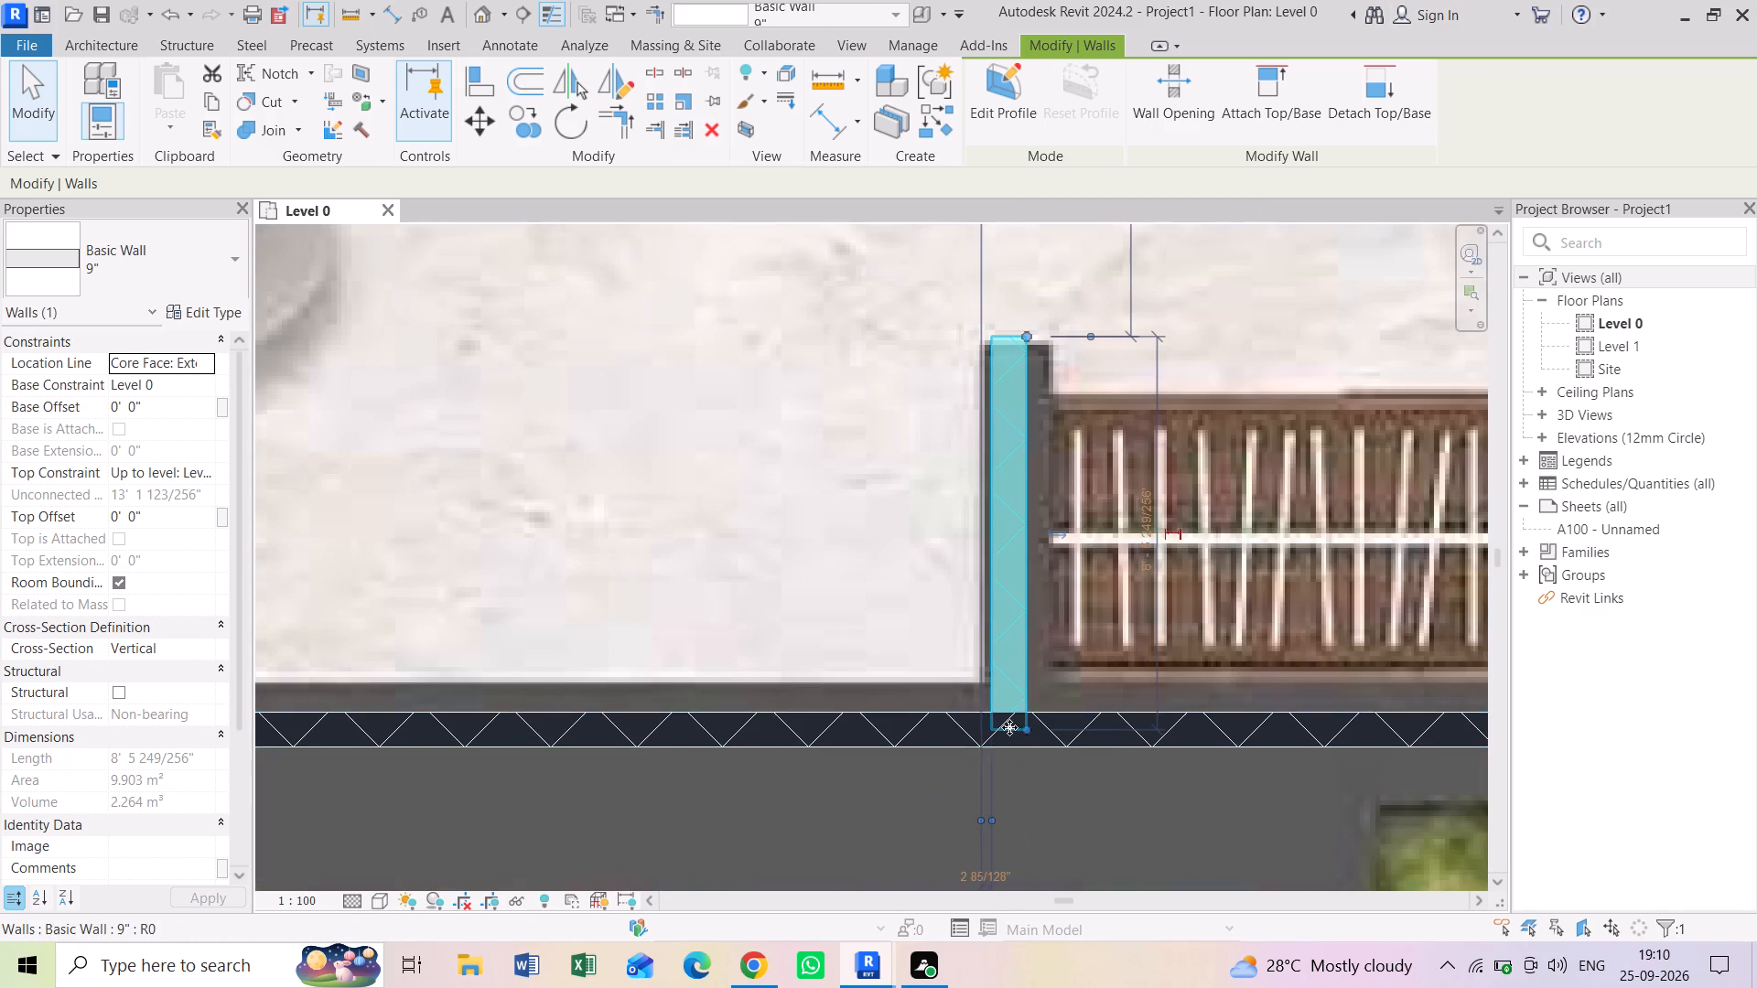
{"action": "scroll", "coordinate": [1009, 727], "scroll_direction": "up", "scroll_amount": 3}
{"action": "left_click_drag", "start_coordinate": [1031, 727], "coordinate": [1038, 709]}
{"action": "scroll", "coordinate": [1029, 677], "scroll_direction": "down", "scroll_amount": 5}
{"action": "middle_click_drag", "start_coordinate": [1035, 553], "coordinate": [1052, 695]}
{"action": "key", "text": "Escape"}
{"action": "key", "text": "Escape"}
Nudge the long wall between Bed Room-1 and the toilet sideways toward the toilet, over the plan's drawn wall.
{"action": "scroll", "coordinate": [1044, 617], "scroll_direction": "down", "scroll_amount": 5}
{"action": "scroll", "coordinate": [1057, 487], "scroll_direction": "up", "scroll_amount": 1}
{"action": "middle_click_drag", "start_coordinate": [1053, 467], "coordinate": [1073, 544]}
{"action": "left_click", "coordinate": [1052, 414]}
{"action": "scroll", "coordinate": [1073, 470], "scroll_direction": "up", "scroll_amount": 6}
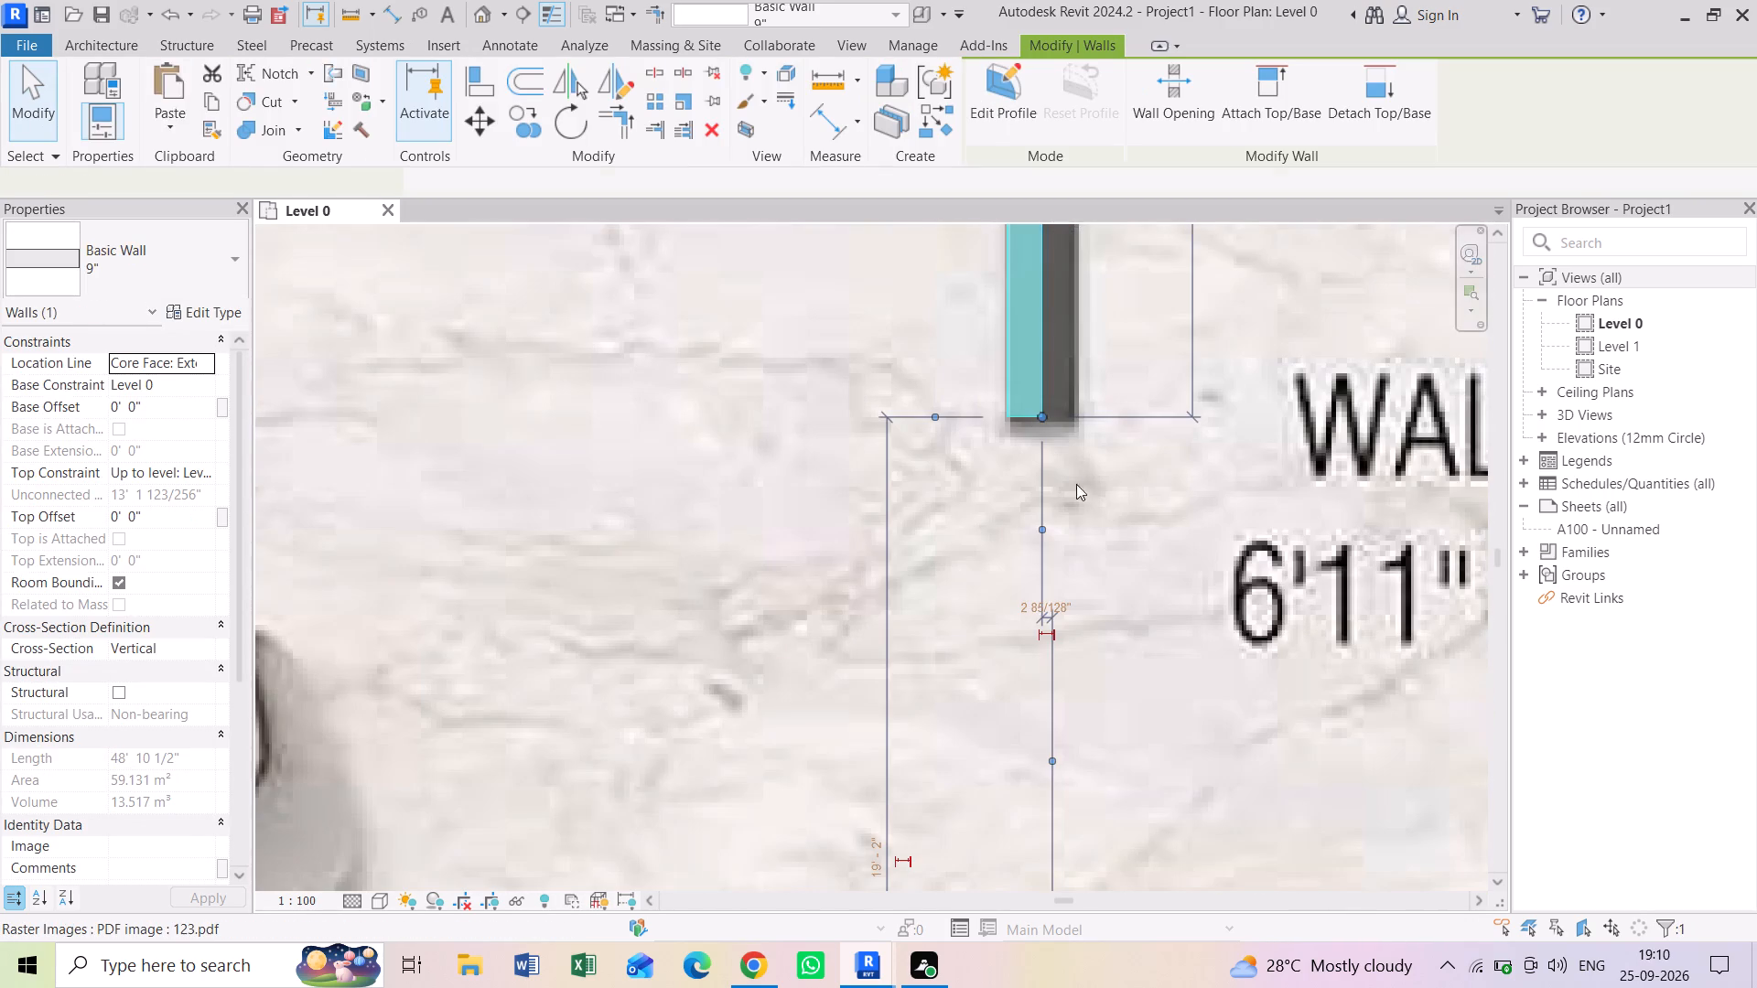
{"action": "scroll", "coordinate": [1081, 518], "scroll_direction": "down", "scroll_amount": 2}
{"action": "middle_click_drag", "start_coordinate": [1081, 521], "coordinate": [1105, 372]}
{"action": "key", "text": "Right"}
{"action": "key", "text": "Right"}
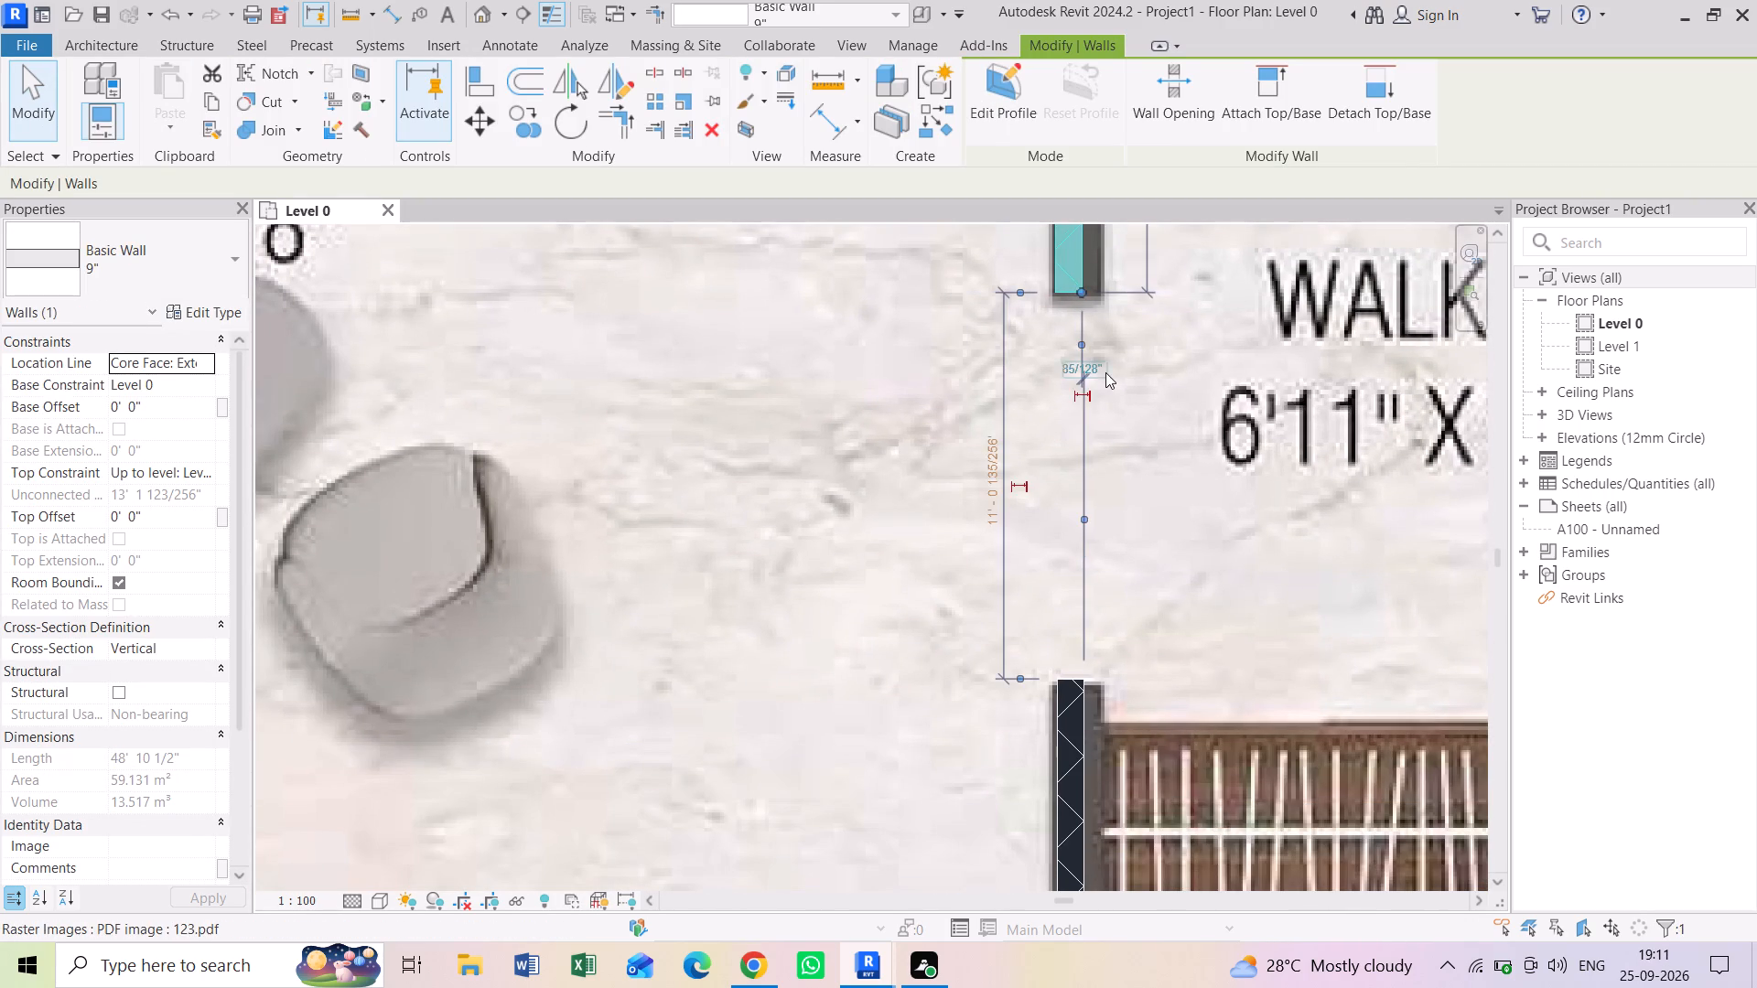
{"action": "scroll", "coordinate": [1095, 369], "scroll_direction": "down", "scroll_amount": 2}
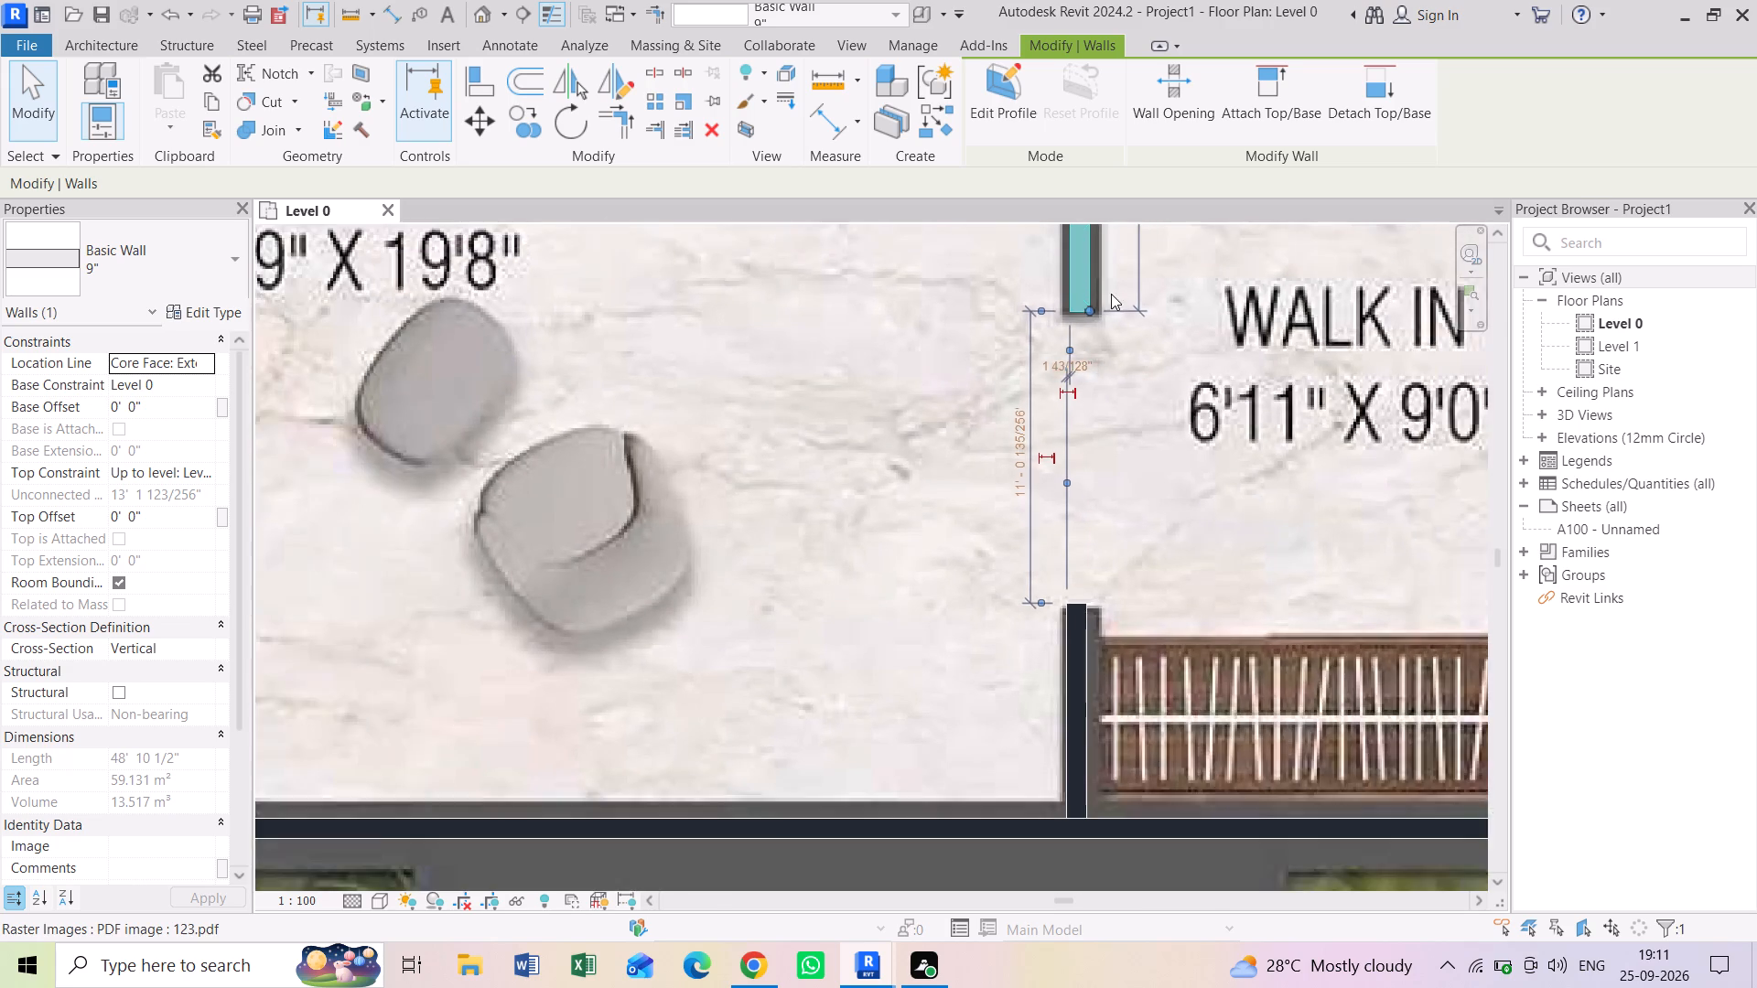
Disallow the join at the Bed Room-1/toilet wall's stair-side end and pull that end back to the crossing wall's face.
{"action": "middle_click_drag", "start_coordinate": [1111, 294], "coordinate": [1060, 608]}
{"action": "scroll", "coordinate": [1036, 577], "scroll_direction": "down", "scroll_amount": 2}
{"action": "middle_click_drag", "start_coordinate": [1028, 460], "coordinate": [1051, 660]}
{"action": "middle_click_drag", "start_coordinate": [1072, 332], "coordinate": [1090, 673]}
{"action": "middle_click_drag", "start_coordinate": [1075, 347], "coordinate": [1078, 610]}
{"action": "scroll", "coordinate": [1047, 417], "scroll_direction": "up", "scroll_amount": 8}
{"action": "right_click", "coordinate": [1097, 438]}
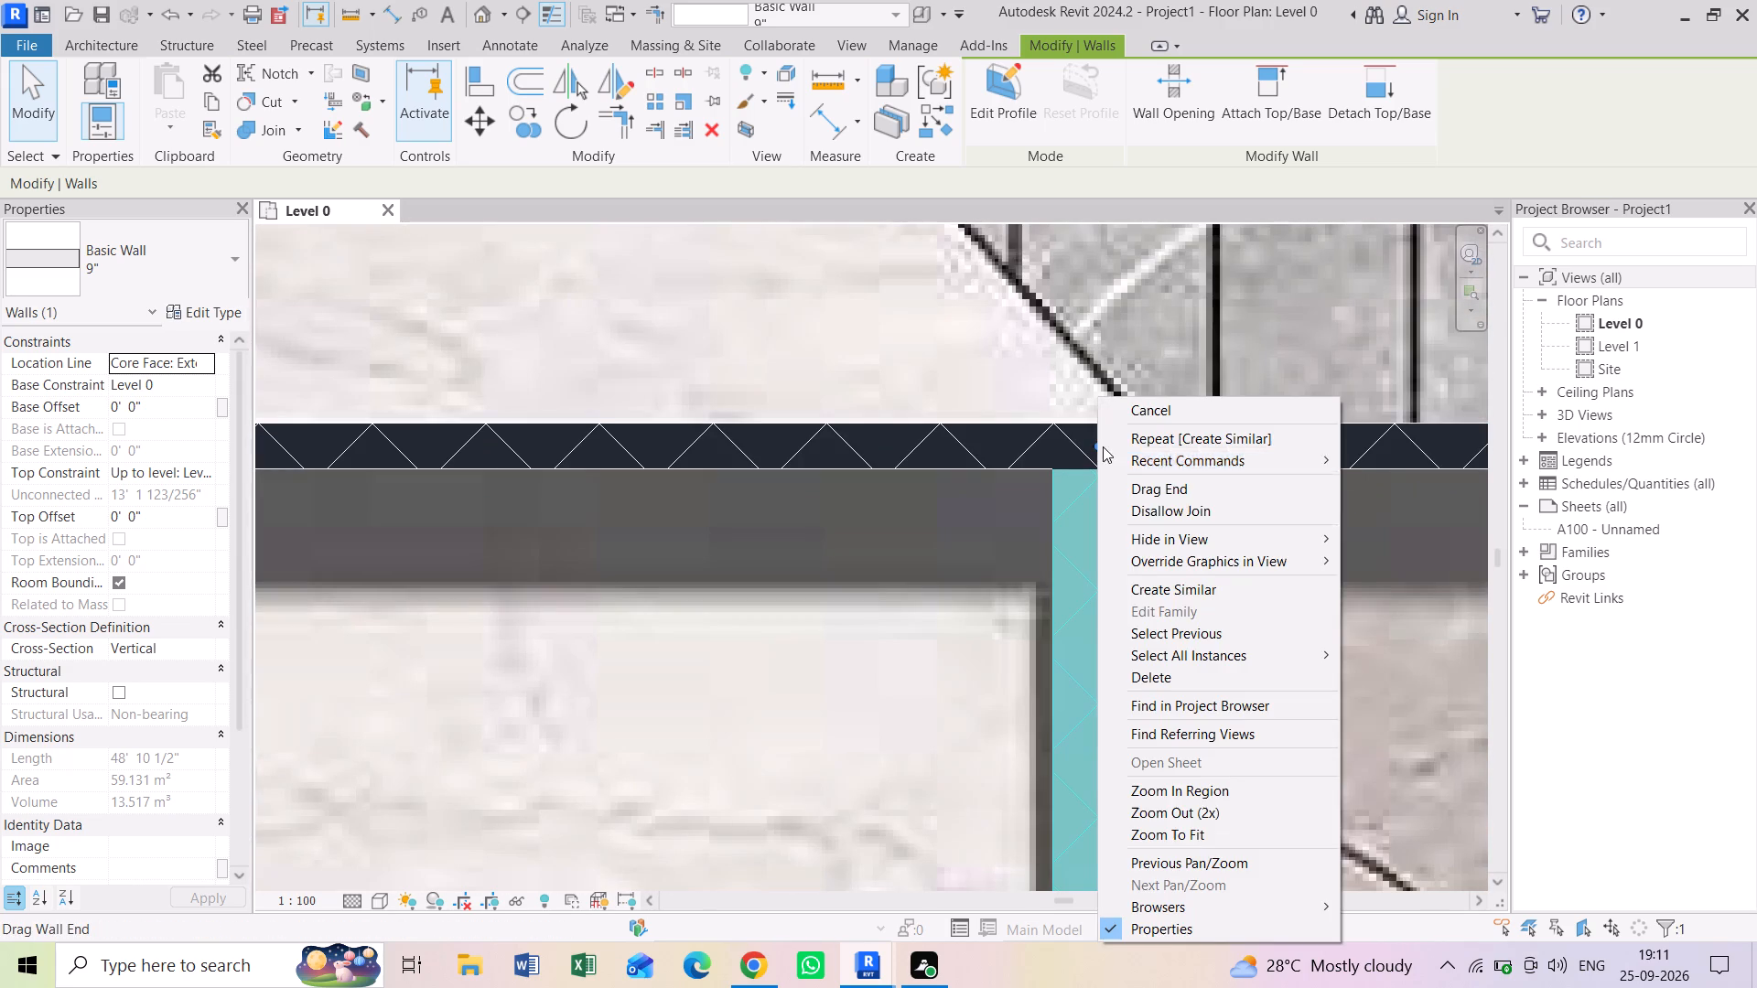
{"action": "left_click", "coordinate": [1148, 503]}
{"action": "scroll", "coordinate": [1083, 460], "scroll_direction": "up", "scroll_amount": 4}
{"action": "left_click_drag", "start_coordinate": [1110, 435], "coordinate": [1110, 442]}
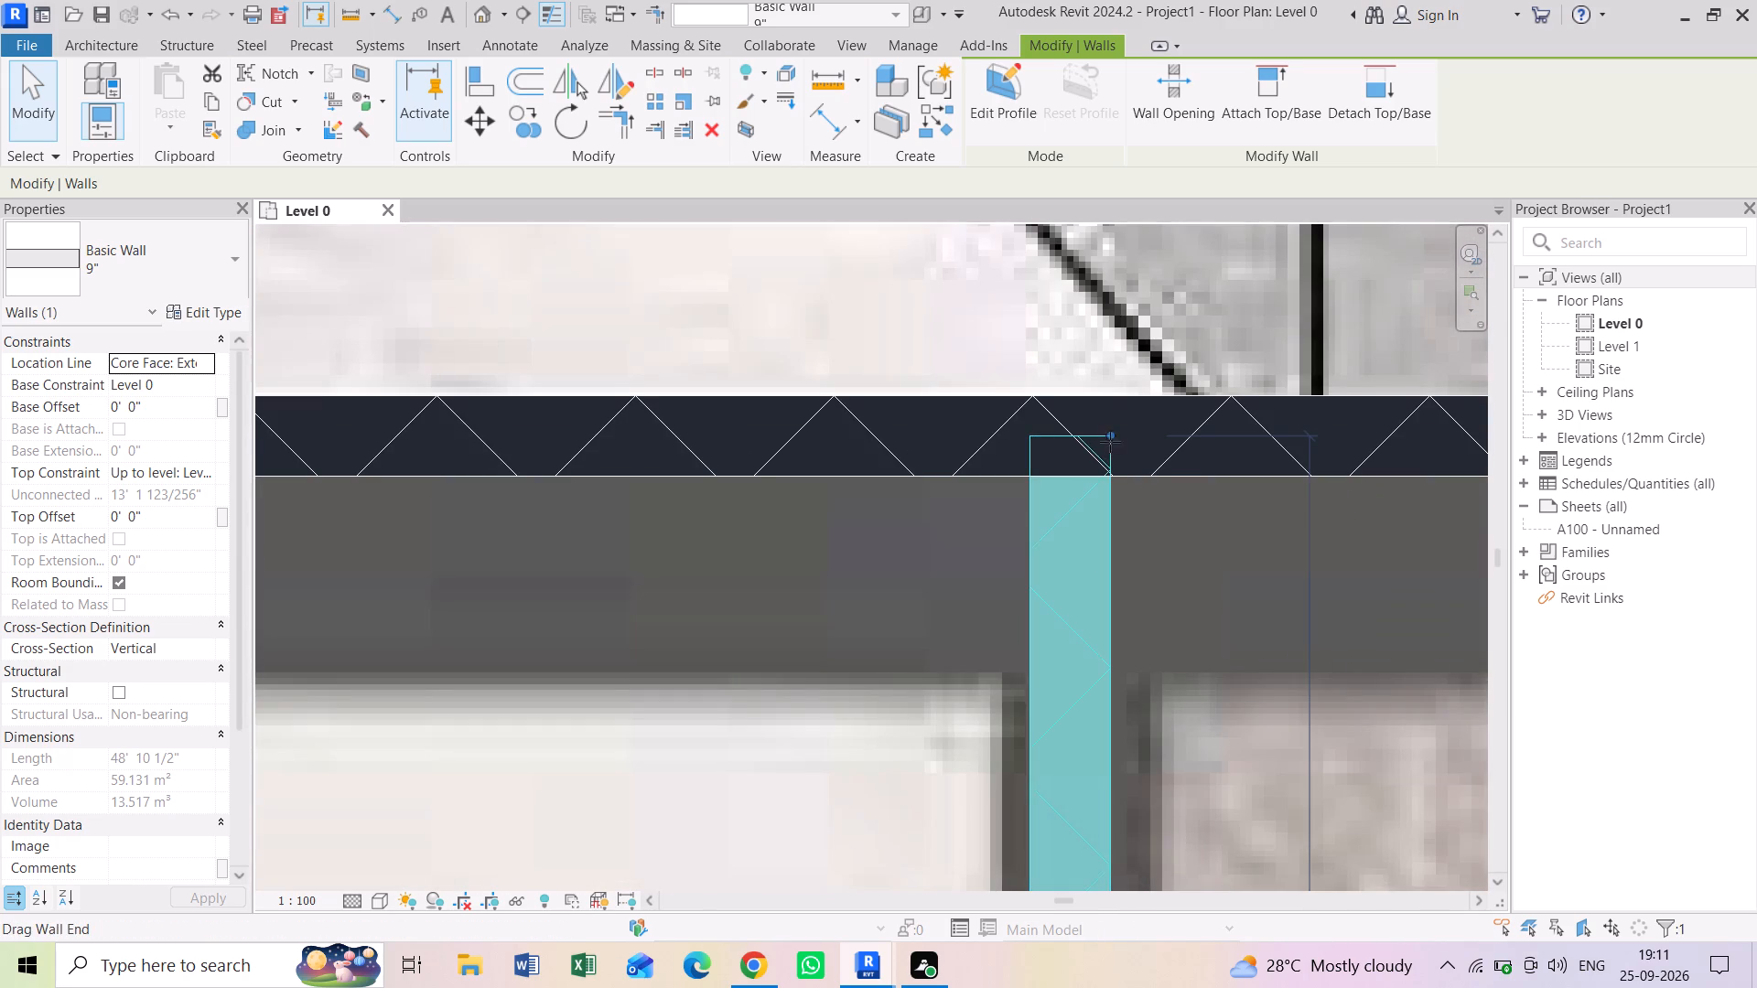
{"action": "left_click_drag", "start_coordinate": [1110, 442], "coordinate": [1113, 474]}
{"action": "scroll", "coordinate": [1136, 496], "scroll_direction": "down", "scroll_amount": 15}
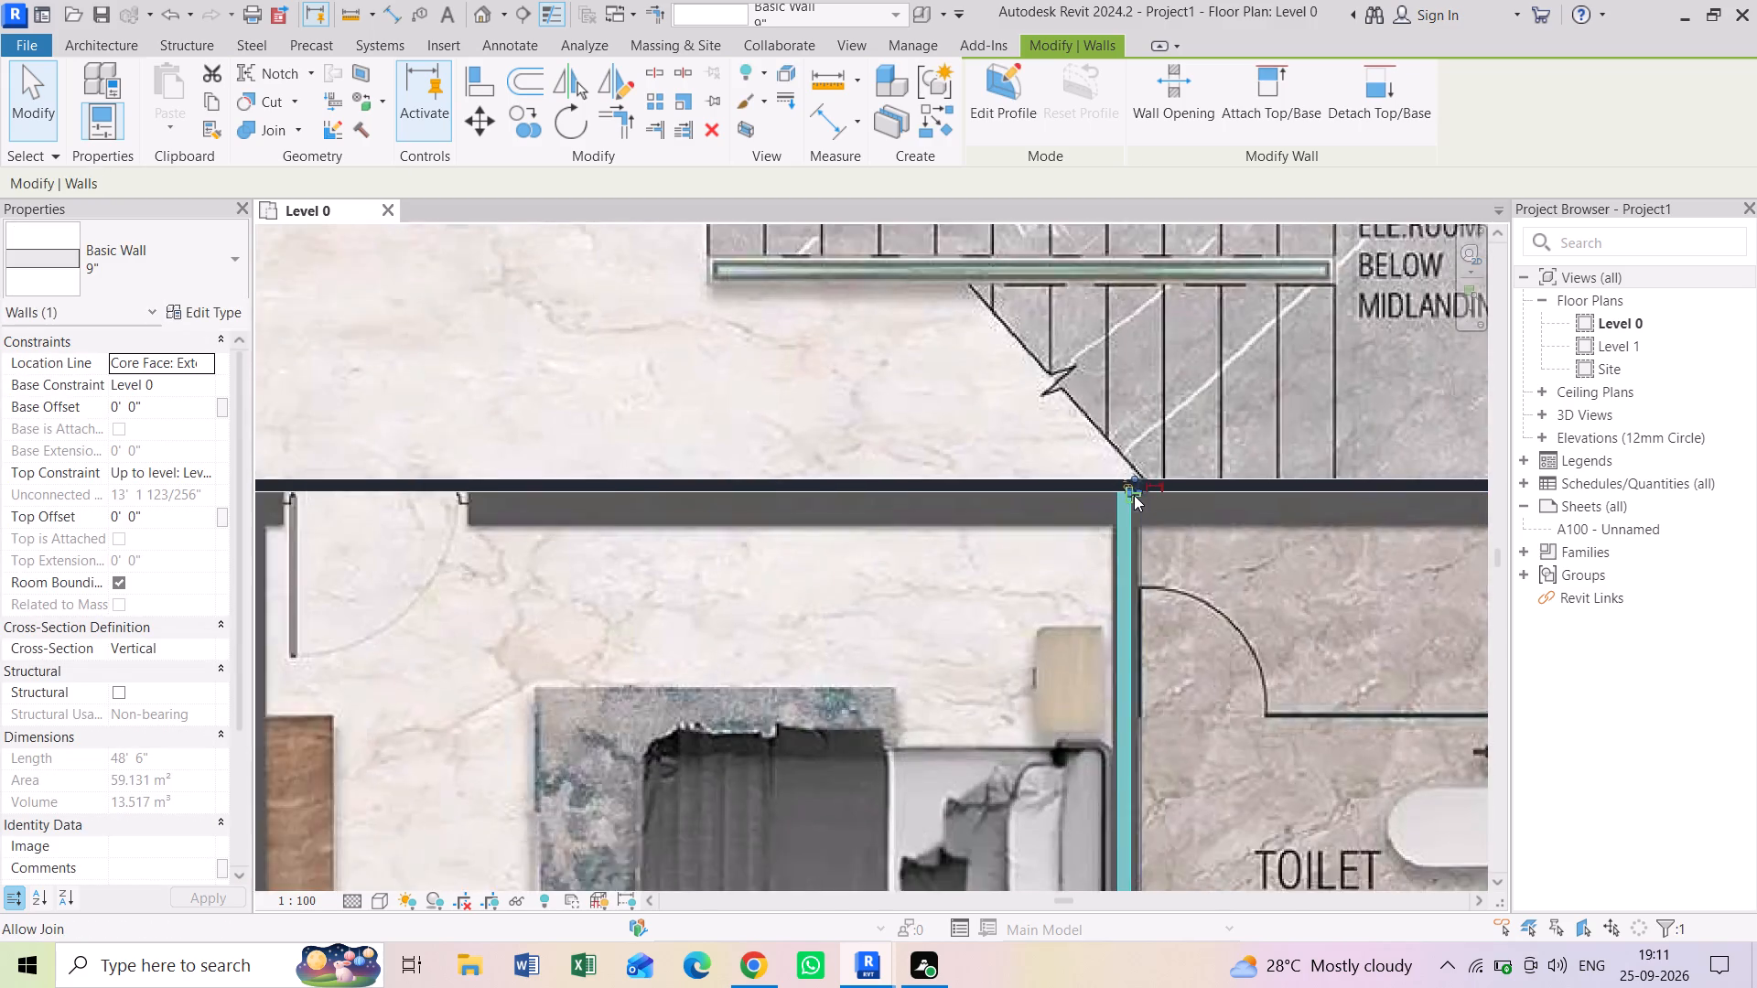
{"action": "key", "text": "Escape"}
Draw a 9" wall from the outer wall between the store room and servant toilet to the end behind the kitchen fridge.
{"action": "scroll", "coordinate": [1030, 481], "scroll_direction": "down", "scroll_amount": 6}
{"action": "middle_click_drag", "start_coordinate": [973, 418], "coordinate": [997, 586]}
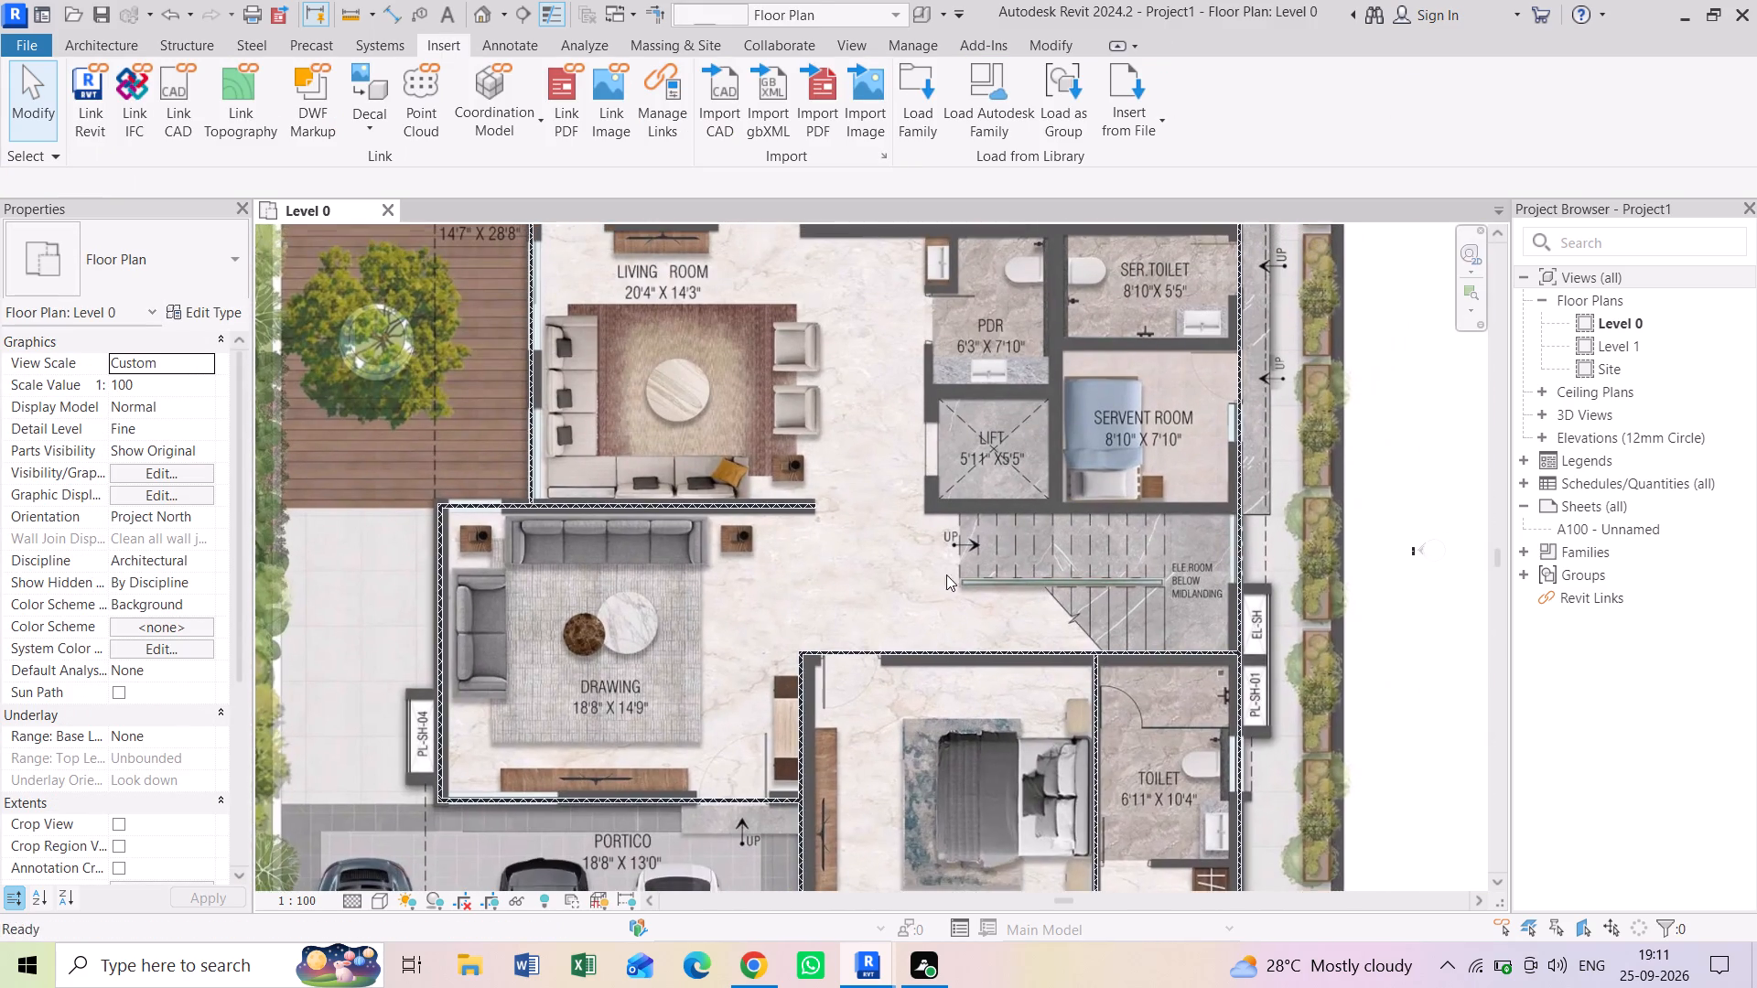
{"action": "middle_click_drag", "start_coordinate": [805, 553], "coordinate": [834, 628]}
{"action": "middle_click_drag", "start_coordinate": [1087, 386], "coordinate": [939, 591]}
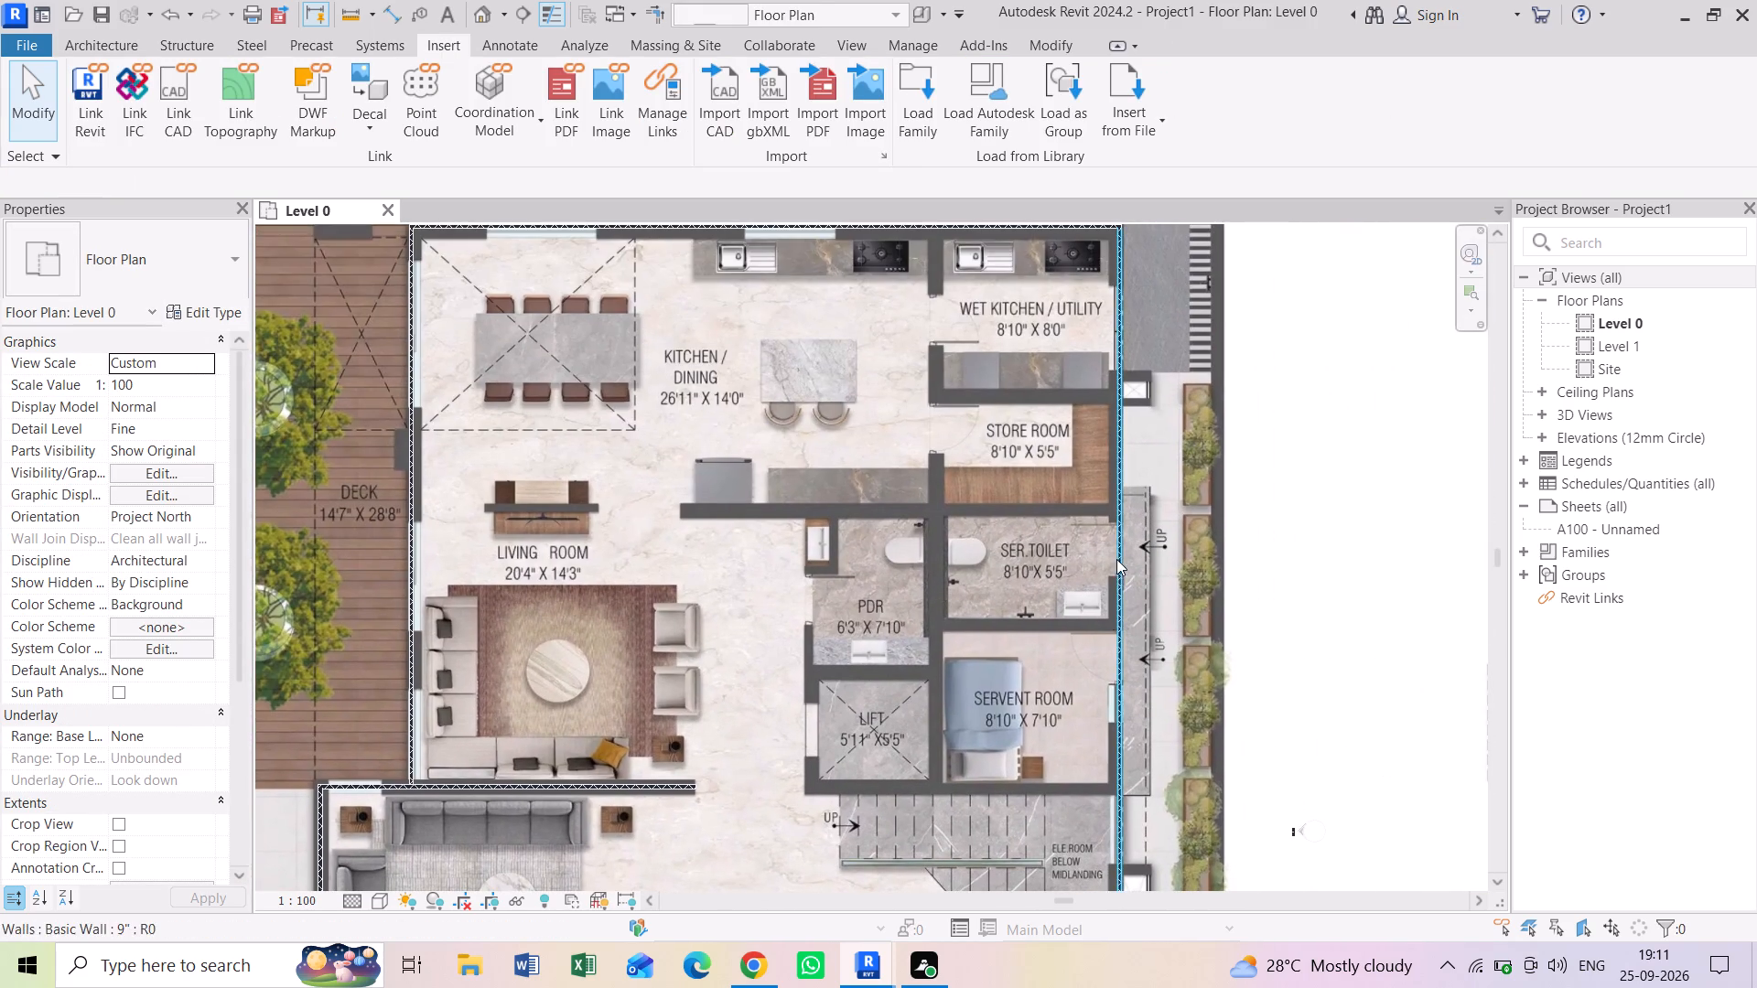
{"action": "scroll", "coordinate": [1100, 617], "scroll_direction": "up", "scroll_amount": 3}
{"action": "scroll", "coordinate": [1093, 617], "scroll_direction": "down", "scroll_amount": 2}
{"action": "middle_click_drag", "start_coordinate": [965, 571], "coordinate": [992, 627]}
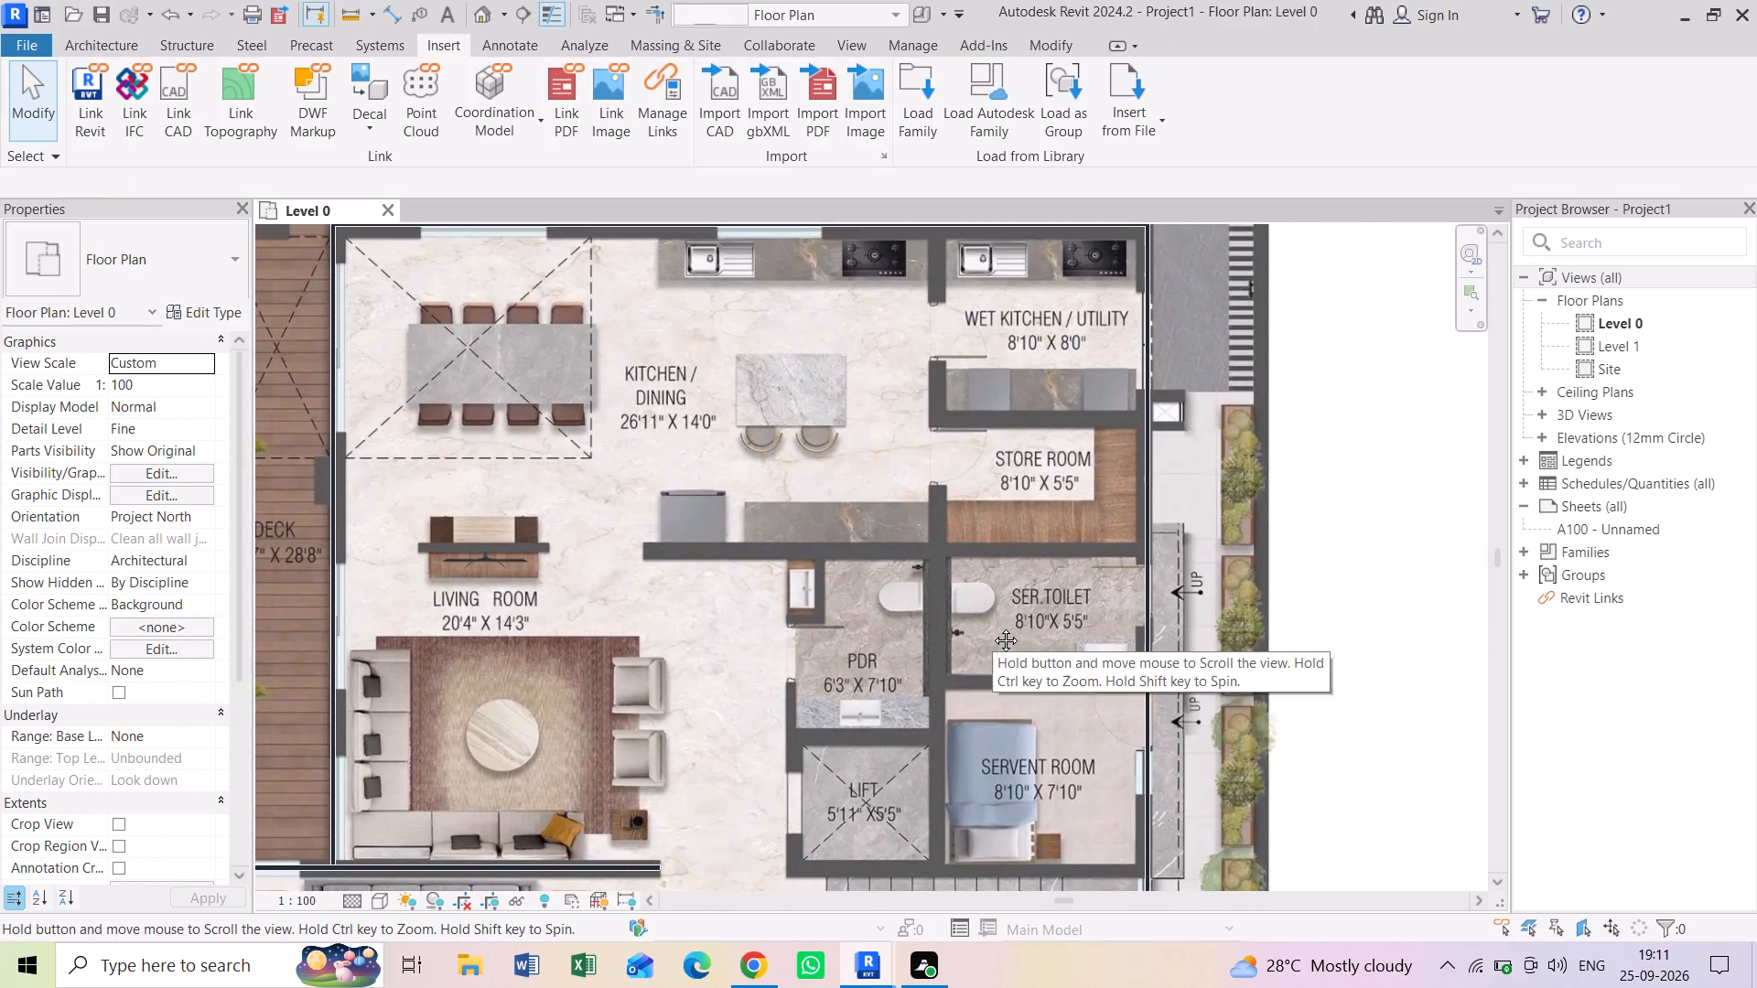
{"action": "middle_click_drag", "start_coordinate": [992, 627], "coordinate": [1061, 543]}
{"action": "scroll", "coordinate": [1026, 482], "scroll_direction": "up", "scroll_amount": 2}
{"action": "middle_click_drag", "start_coordinate": [1062, 369], "coordinate": [1124, 398]}
{"action": "scroll", "coordinate": [1136, 424], "scroll_direction": "up", "scroll_amount": 1}
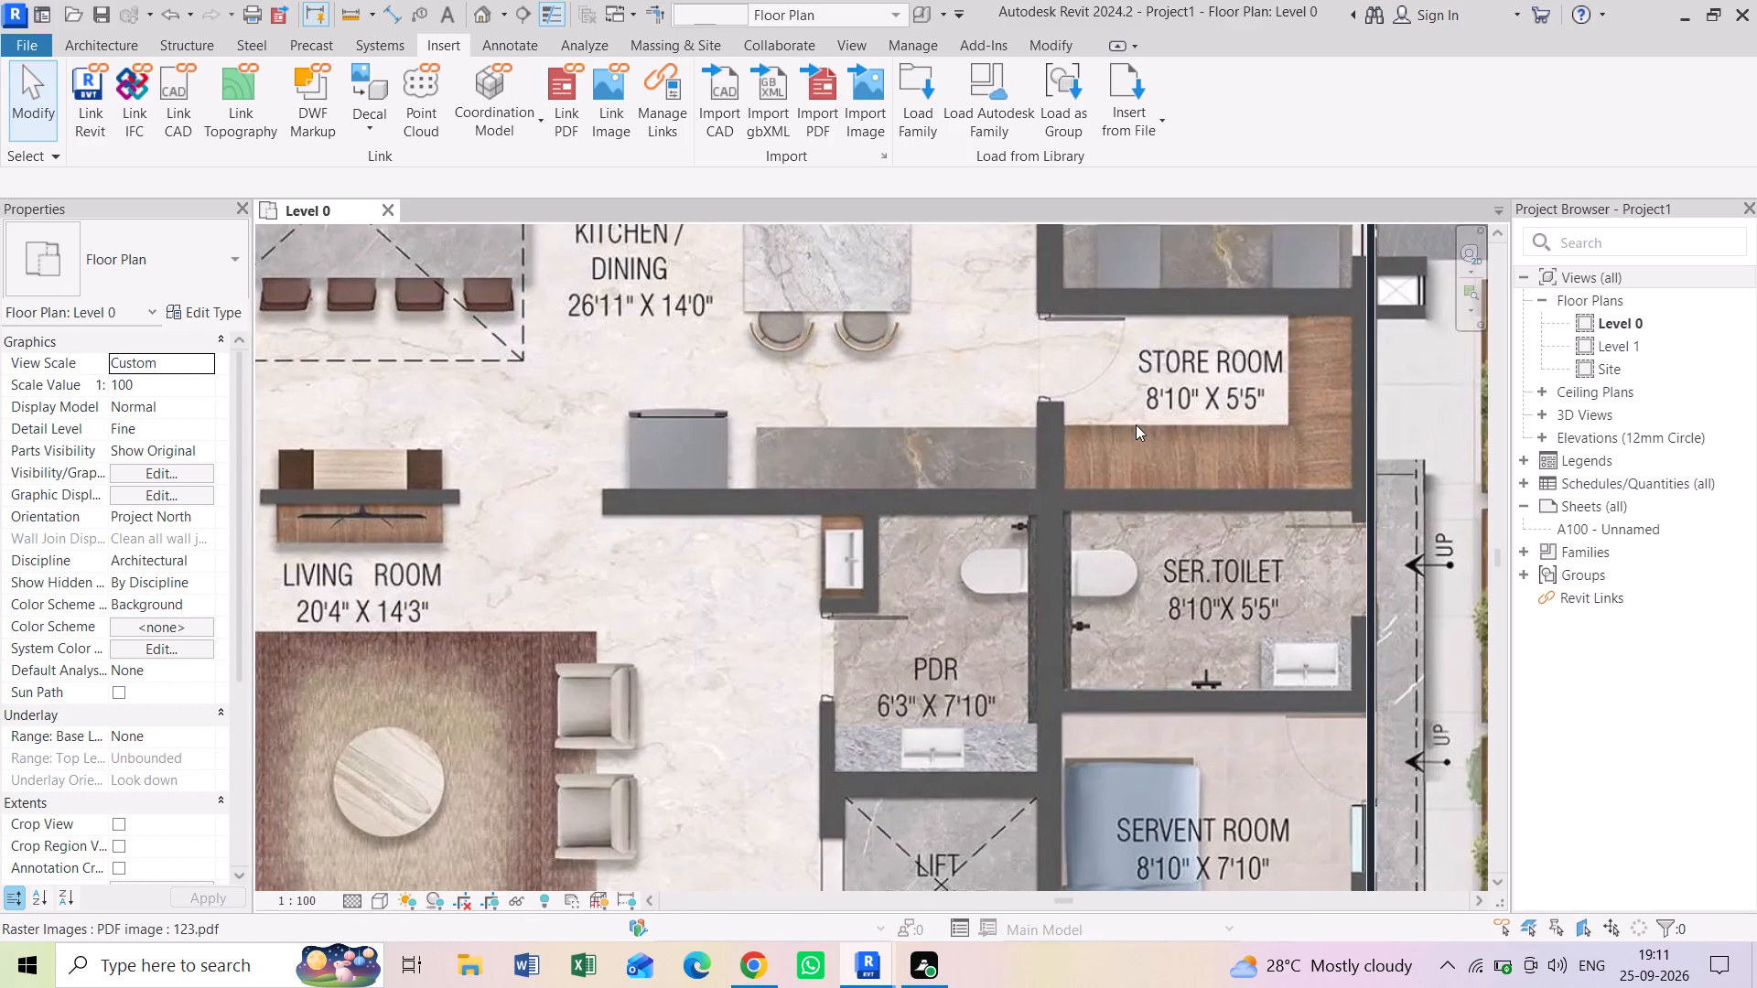
{"action": "middle_click_drag", "start_coordinate": [1100, 553], "coordinate": [1116, 525]}
{"action": "key", "text": "w"}
{"action": "key", "text": "a"}
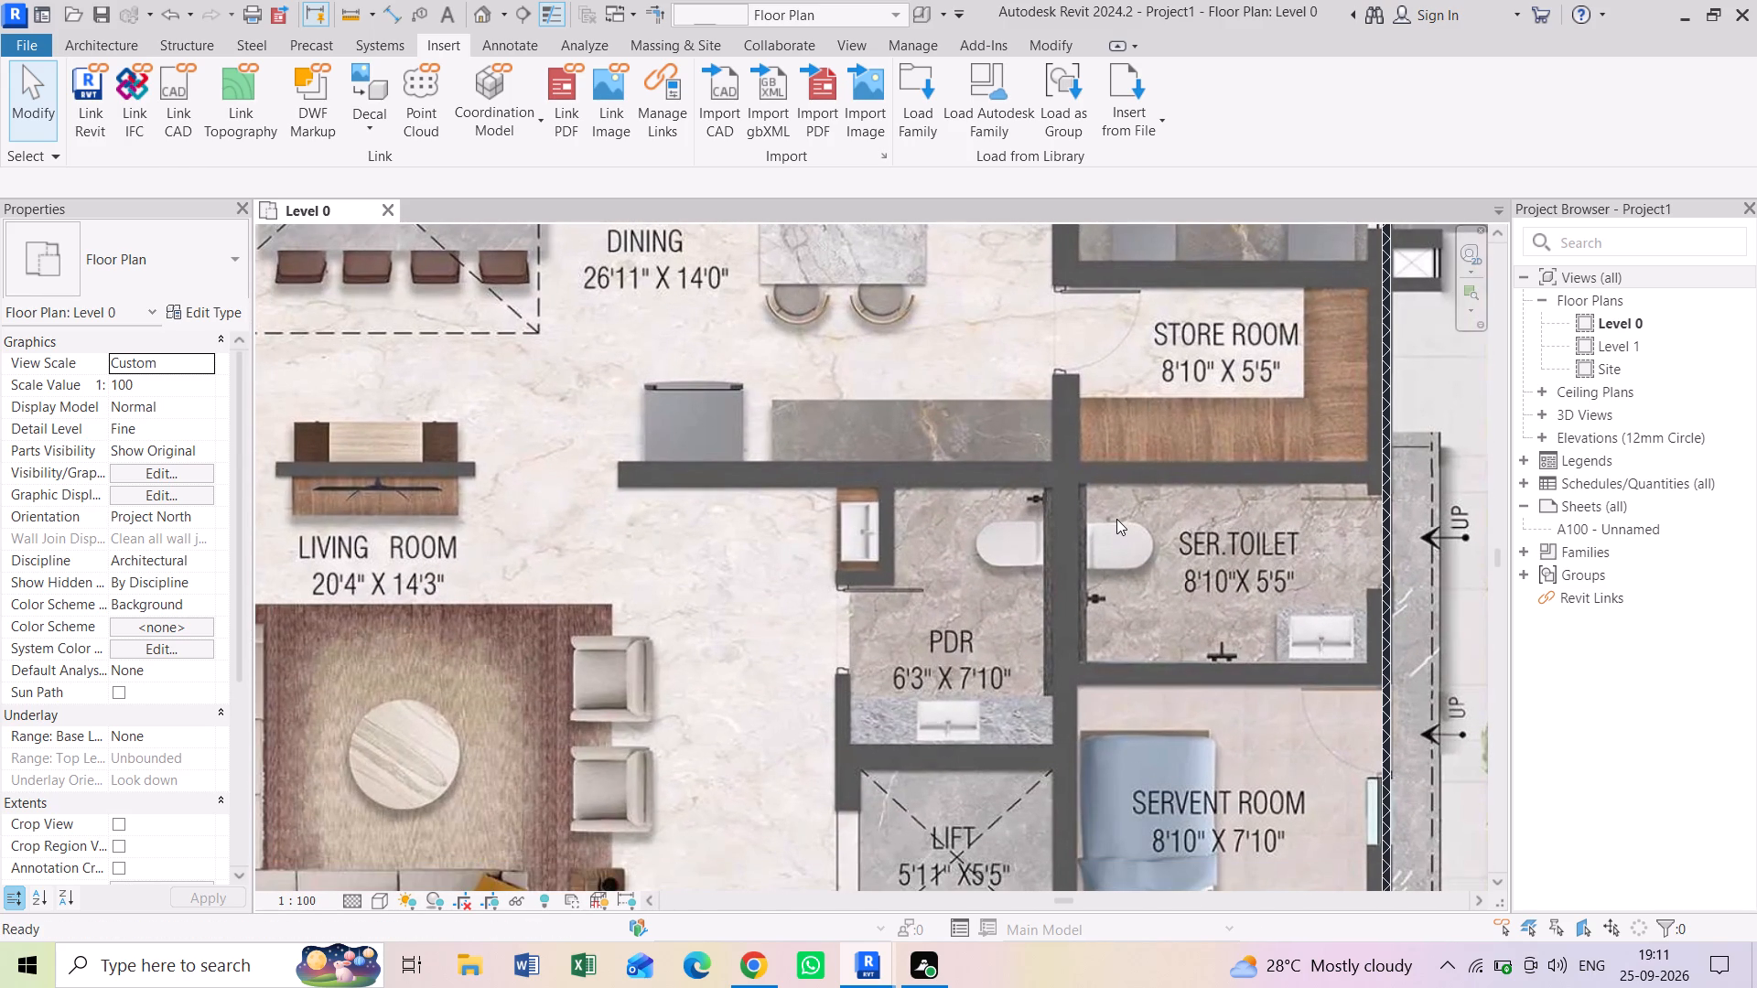
{"action": "left_click", "coordinate": [1376, 471]}
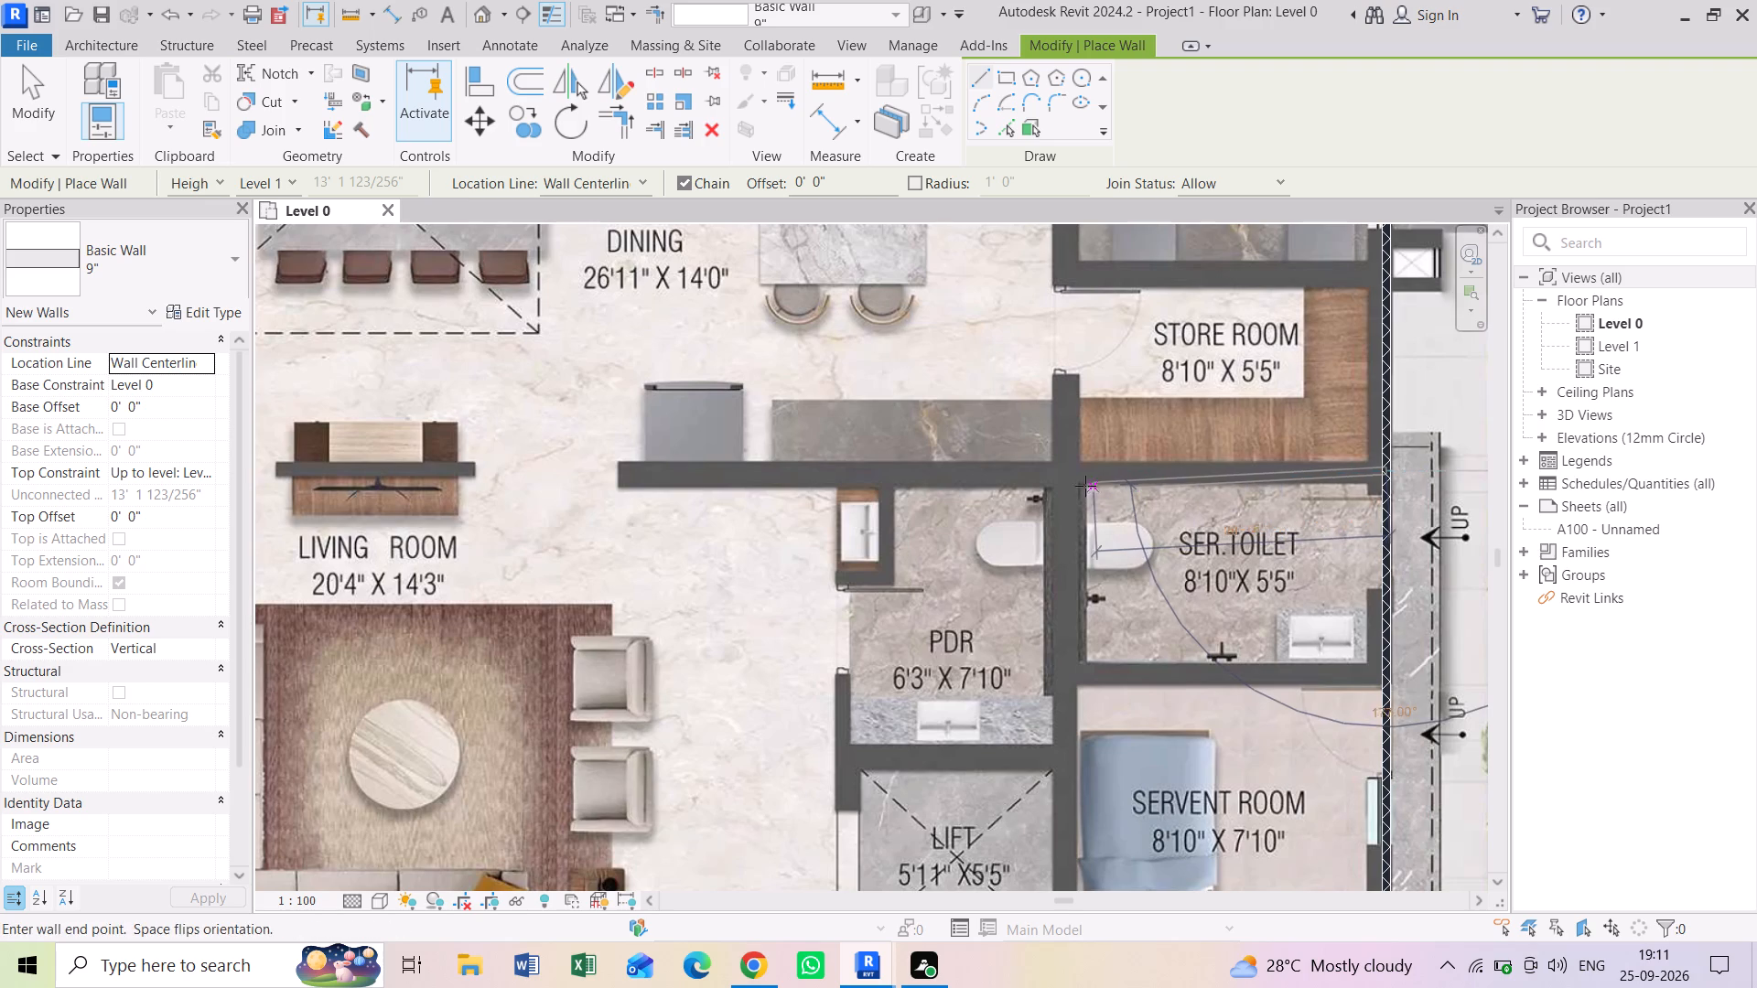
{"action": "middle_click_drag", "start_coordinate": [1085, 486], "coordinate": [1274, 485]}
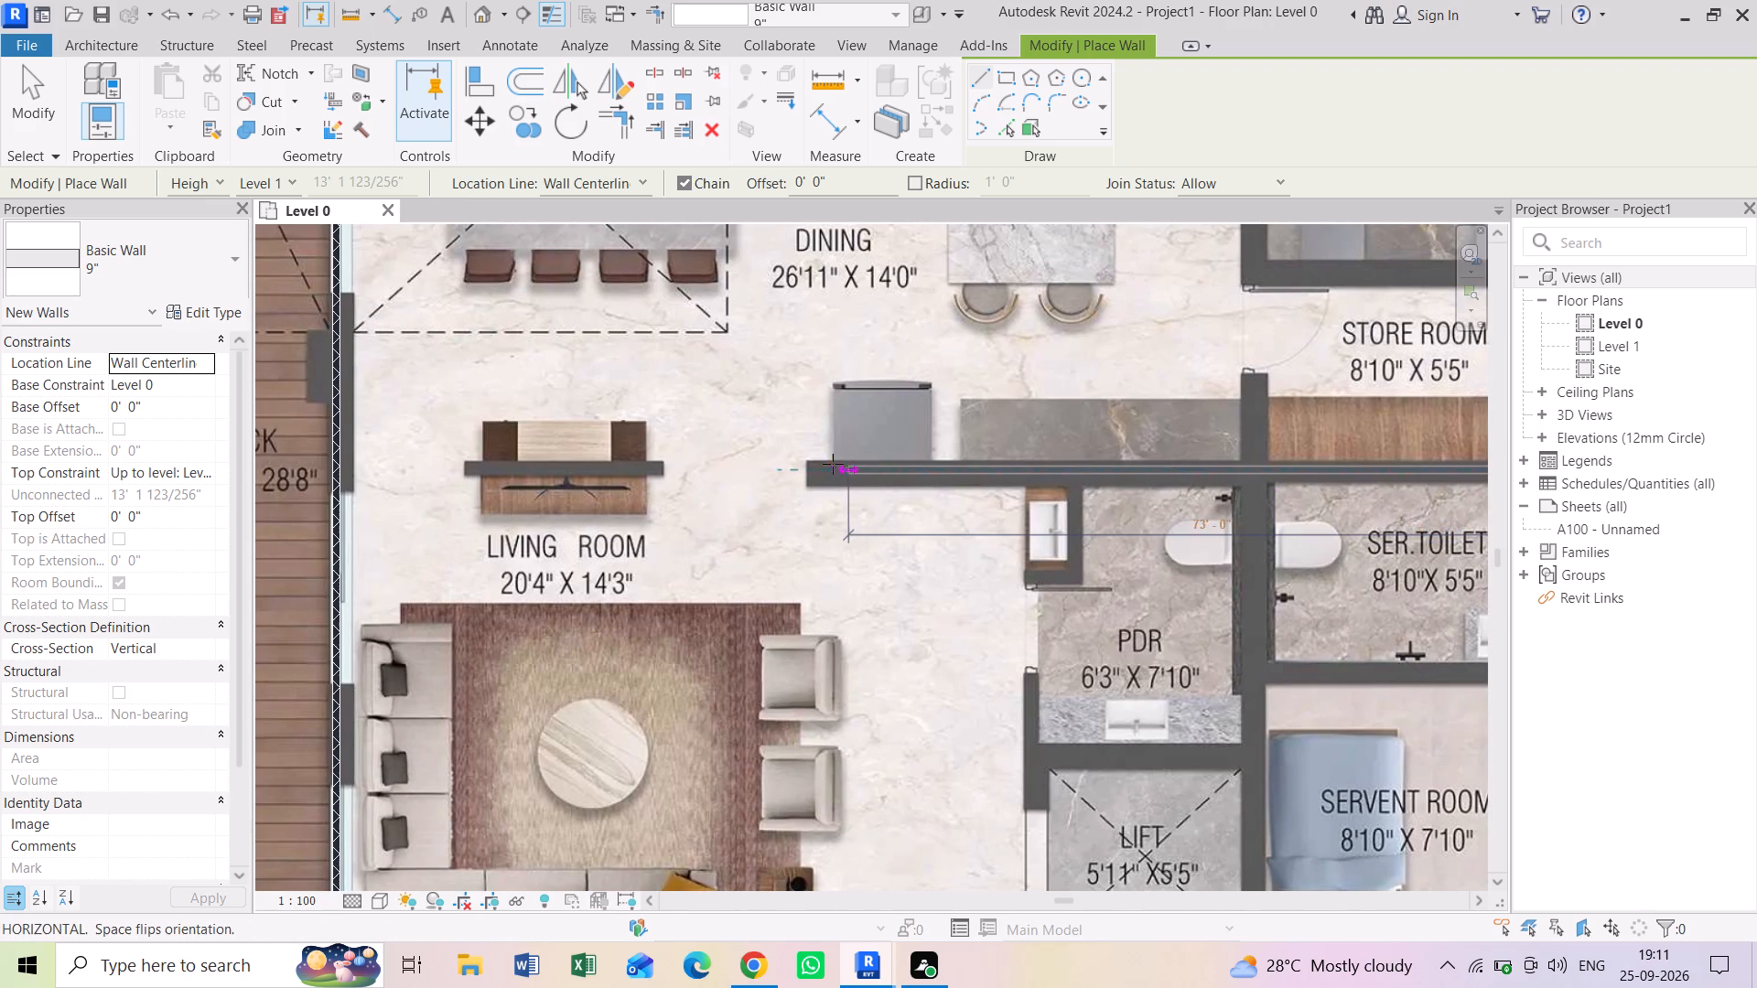
{"action": "scroll", "coordinate": [815, 464], "scroll_direction": "up", "scroll_amount": 12}
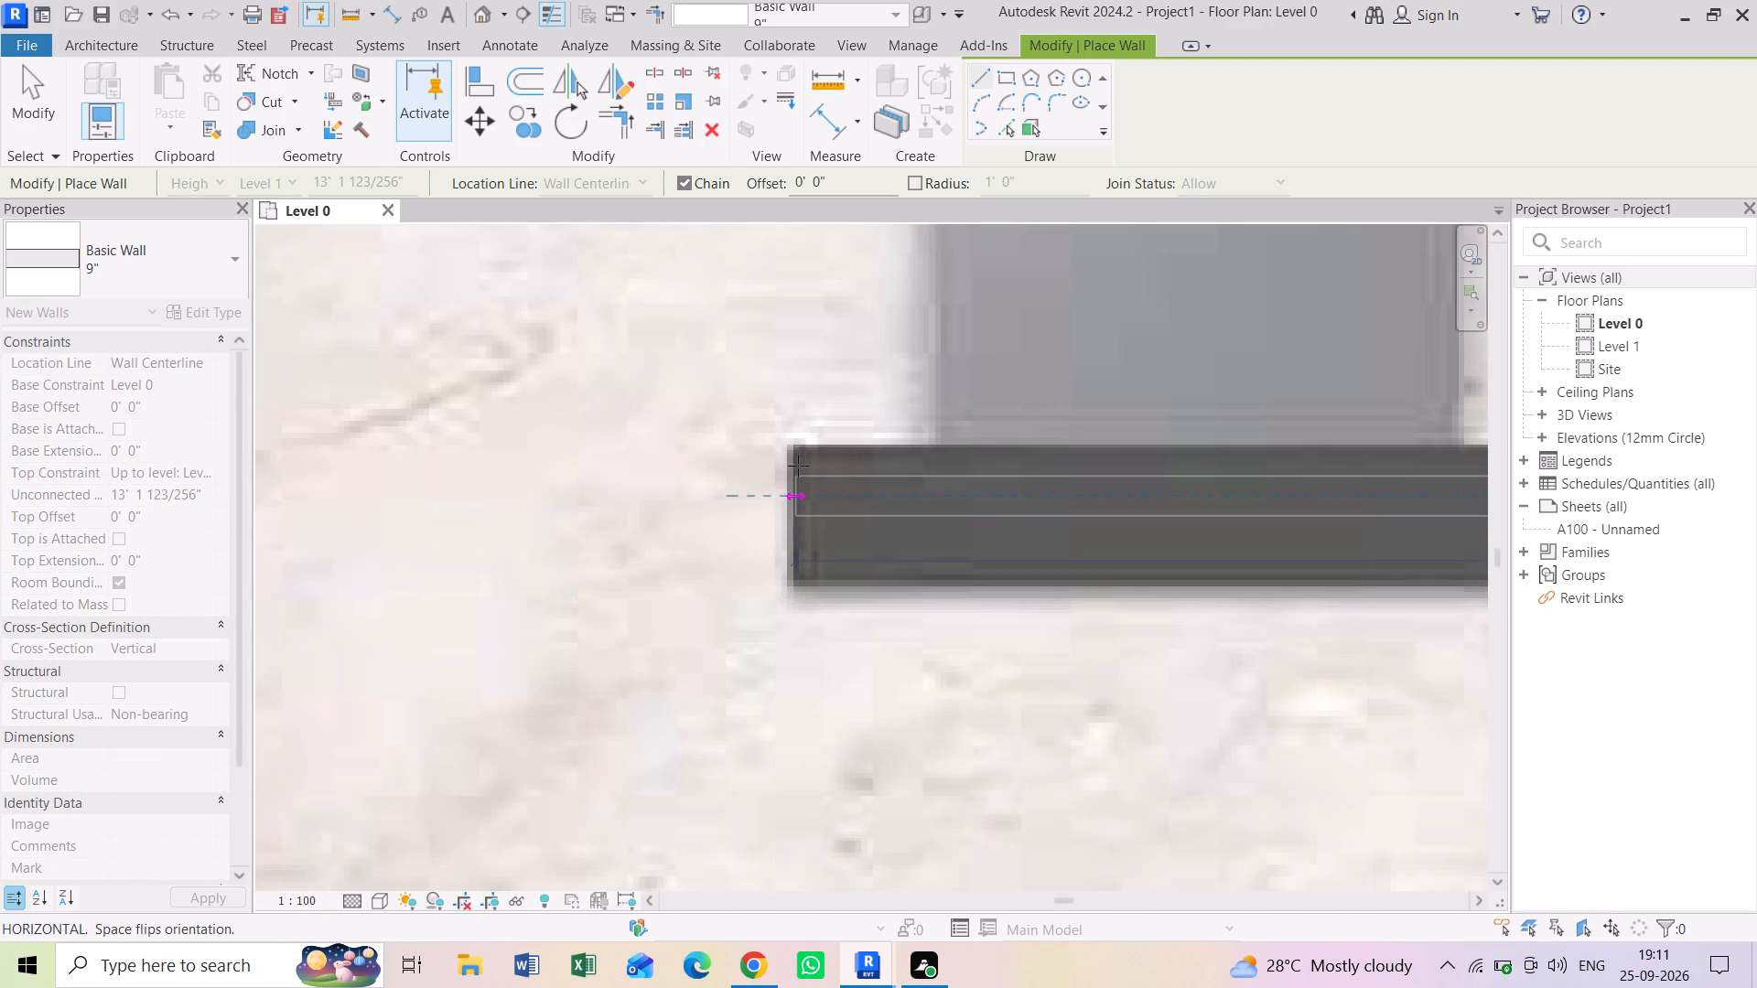
{"action": "left_click", "coordinate": [792, 472]}
{"action": "scroll", "coordinate": [879, 492], "scroll_direction": "down", "scroll_amount": 7}
{"action": "key", "text": "Escape"}
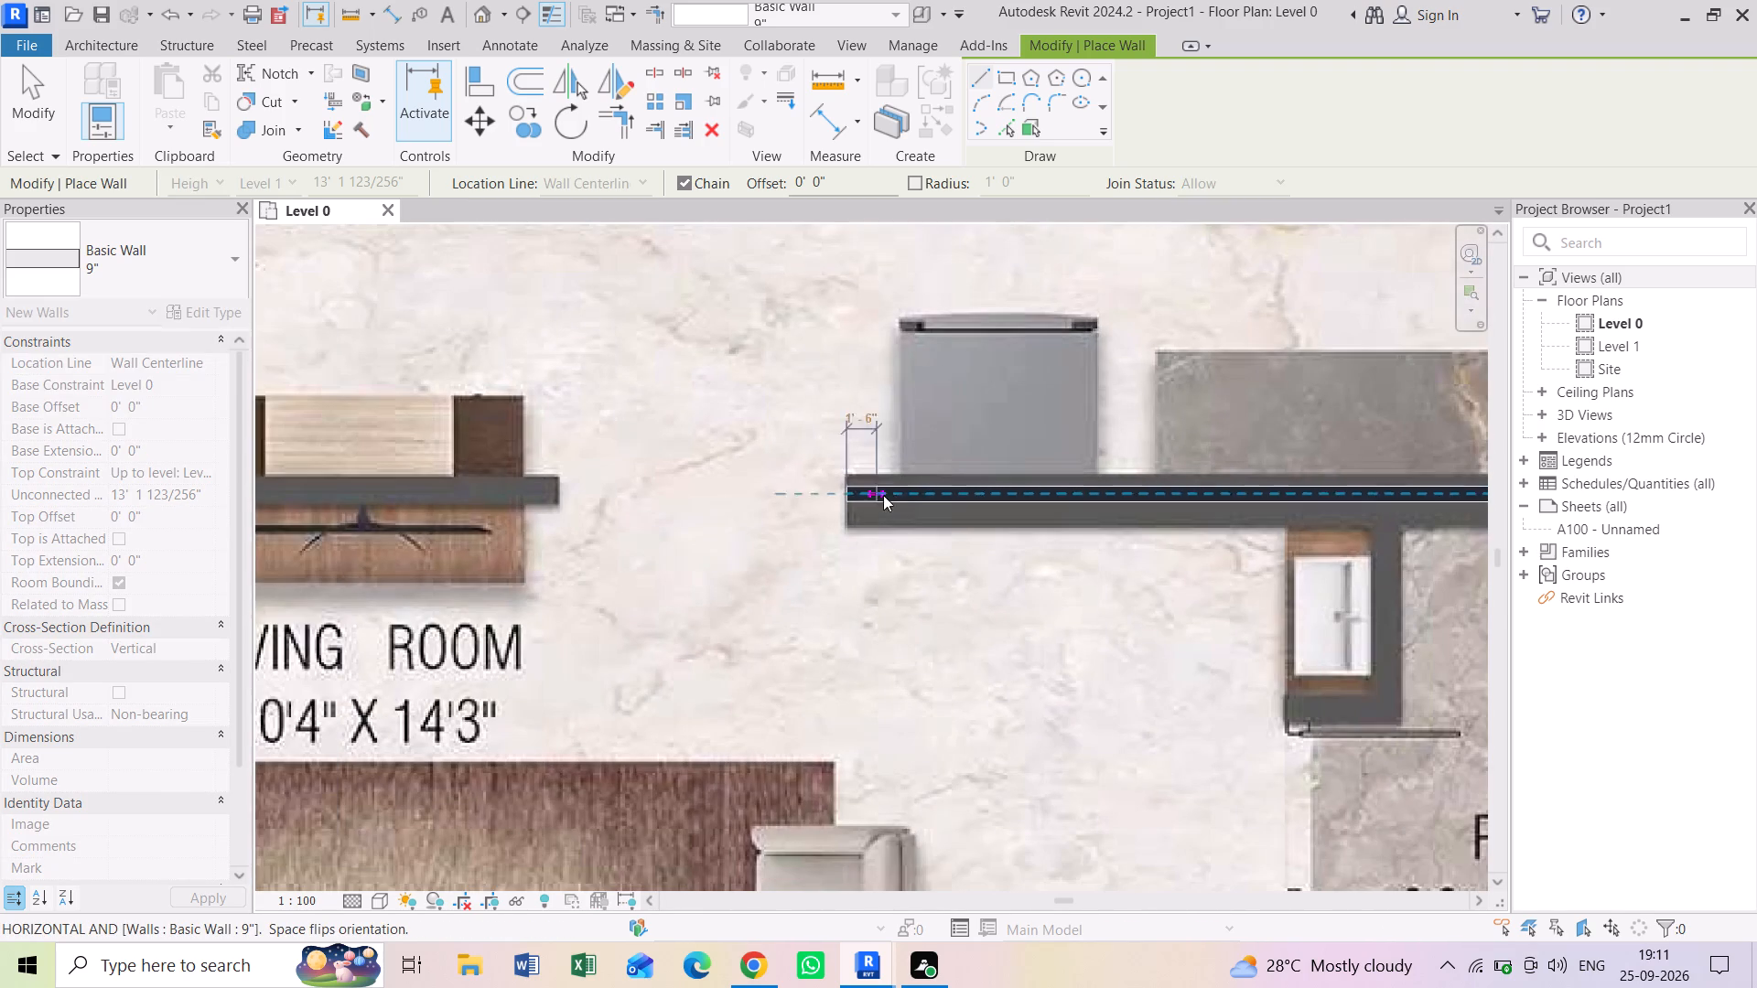
Draw a short 9" wall from the new cross wall along the store room's kitchen side to the door opening.
{"action": "scroll", "coordinate": [913, 500], "scroll_direction": "down", "scroll_amount": 5}
{"action": "middle_click_drag", "start_coordinate": [957, 493], "coordinate": [670, 545]}
{"action": "middle_click_drag", "start_coordinate": [1201, 543], "coordinate": [1191, 502]}
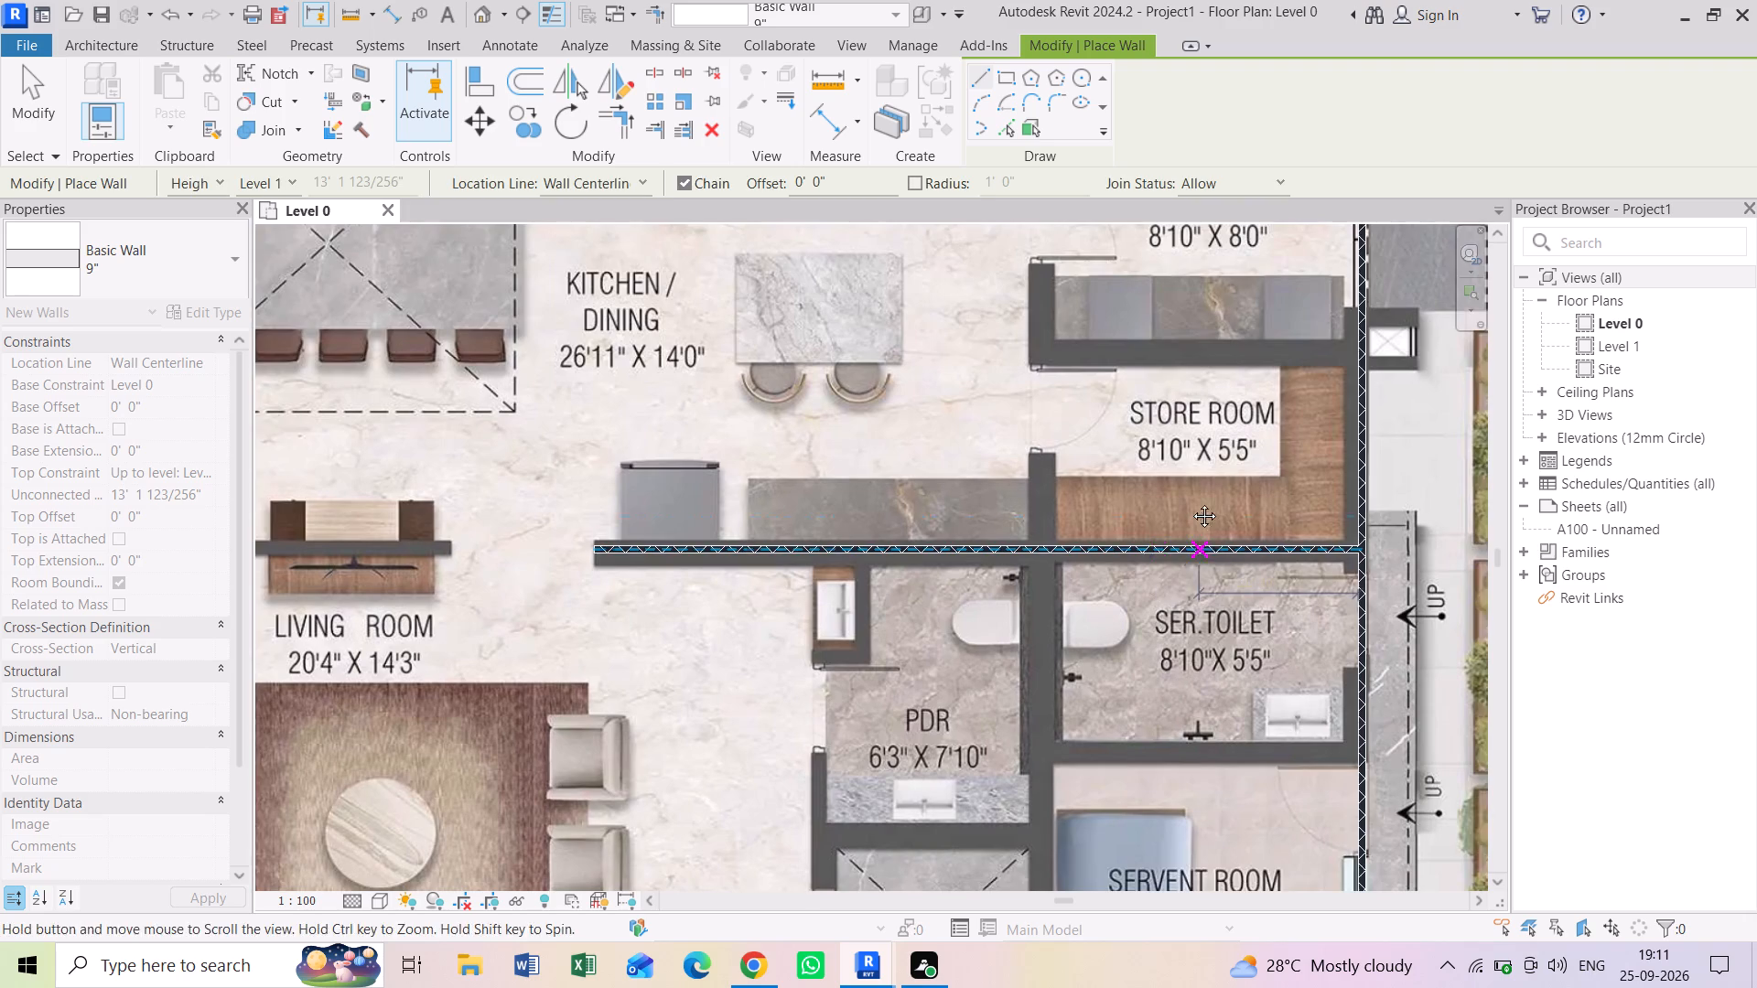
{"action": "middle_click_drag", "start_coordinate": [1191, 502], "coordinate": [1180, 416]}
{"action": "scroll", "coordinate": [1015, 370], "scroll_direction": "up", "scroll_amount": 5}
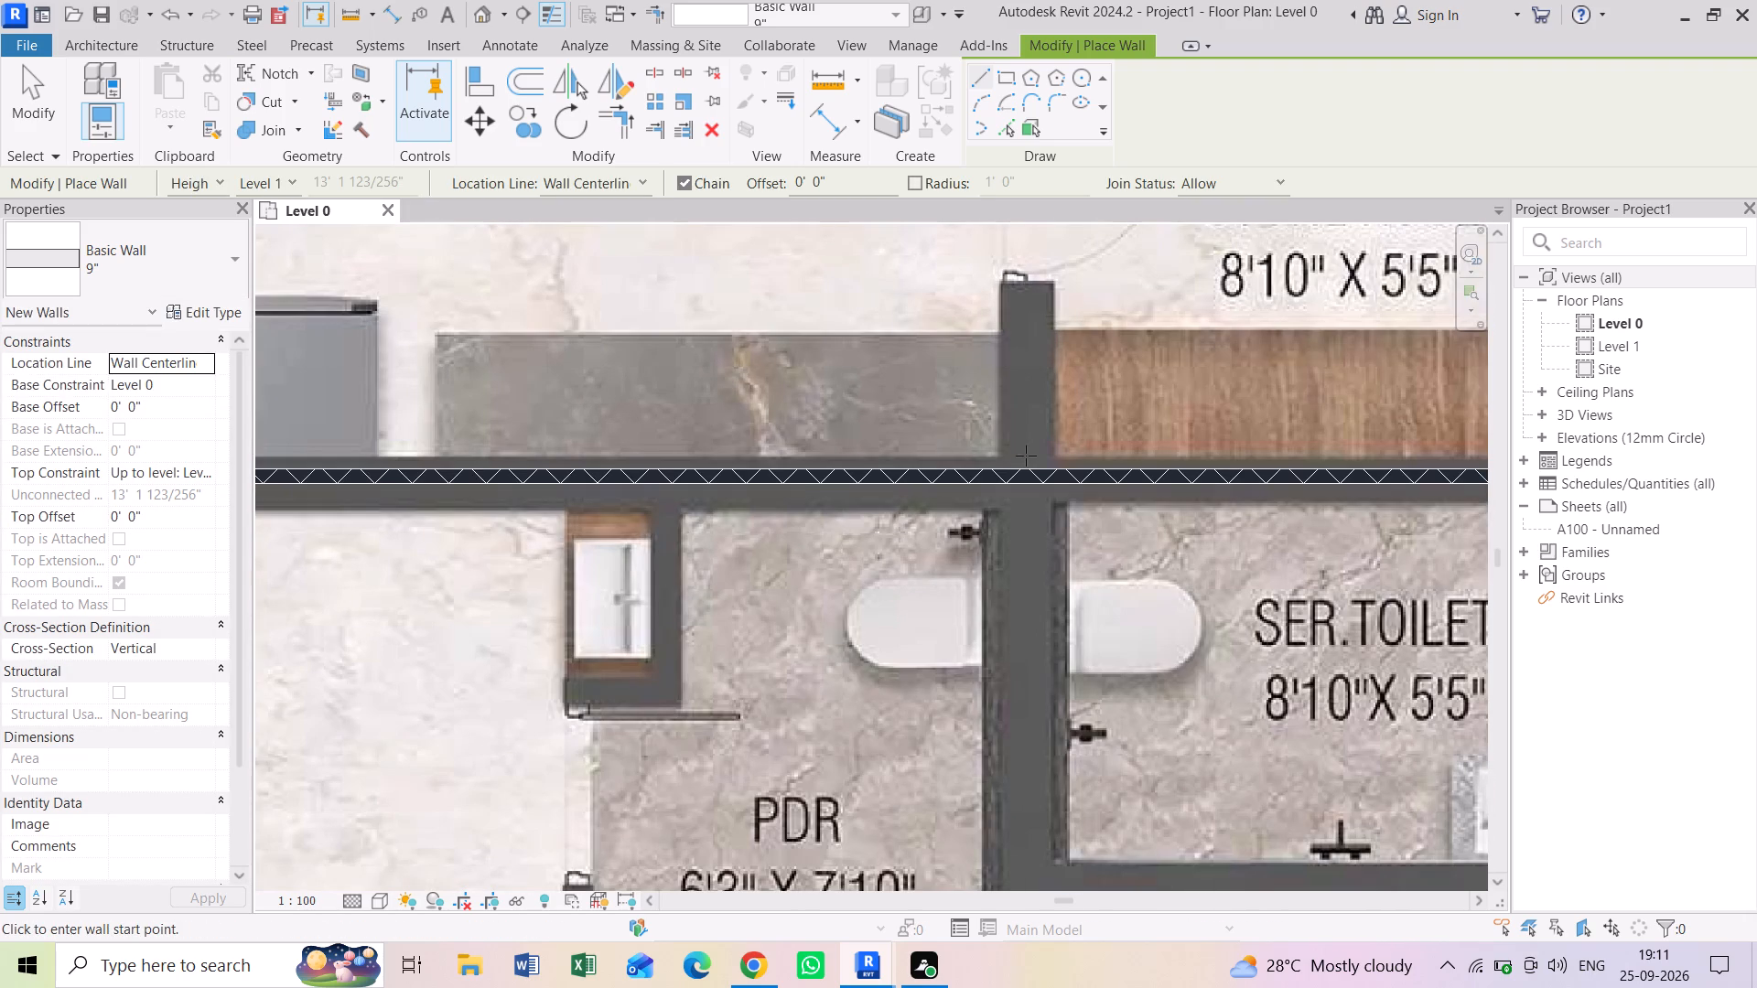
{"action": "left_click", "coordinate": [1029, 464]}
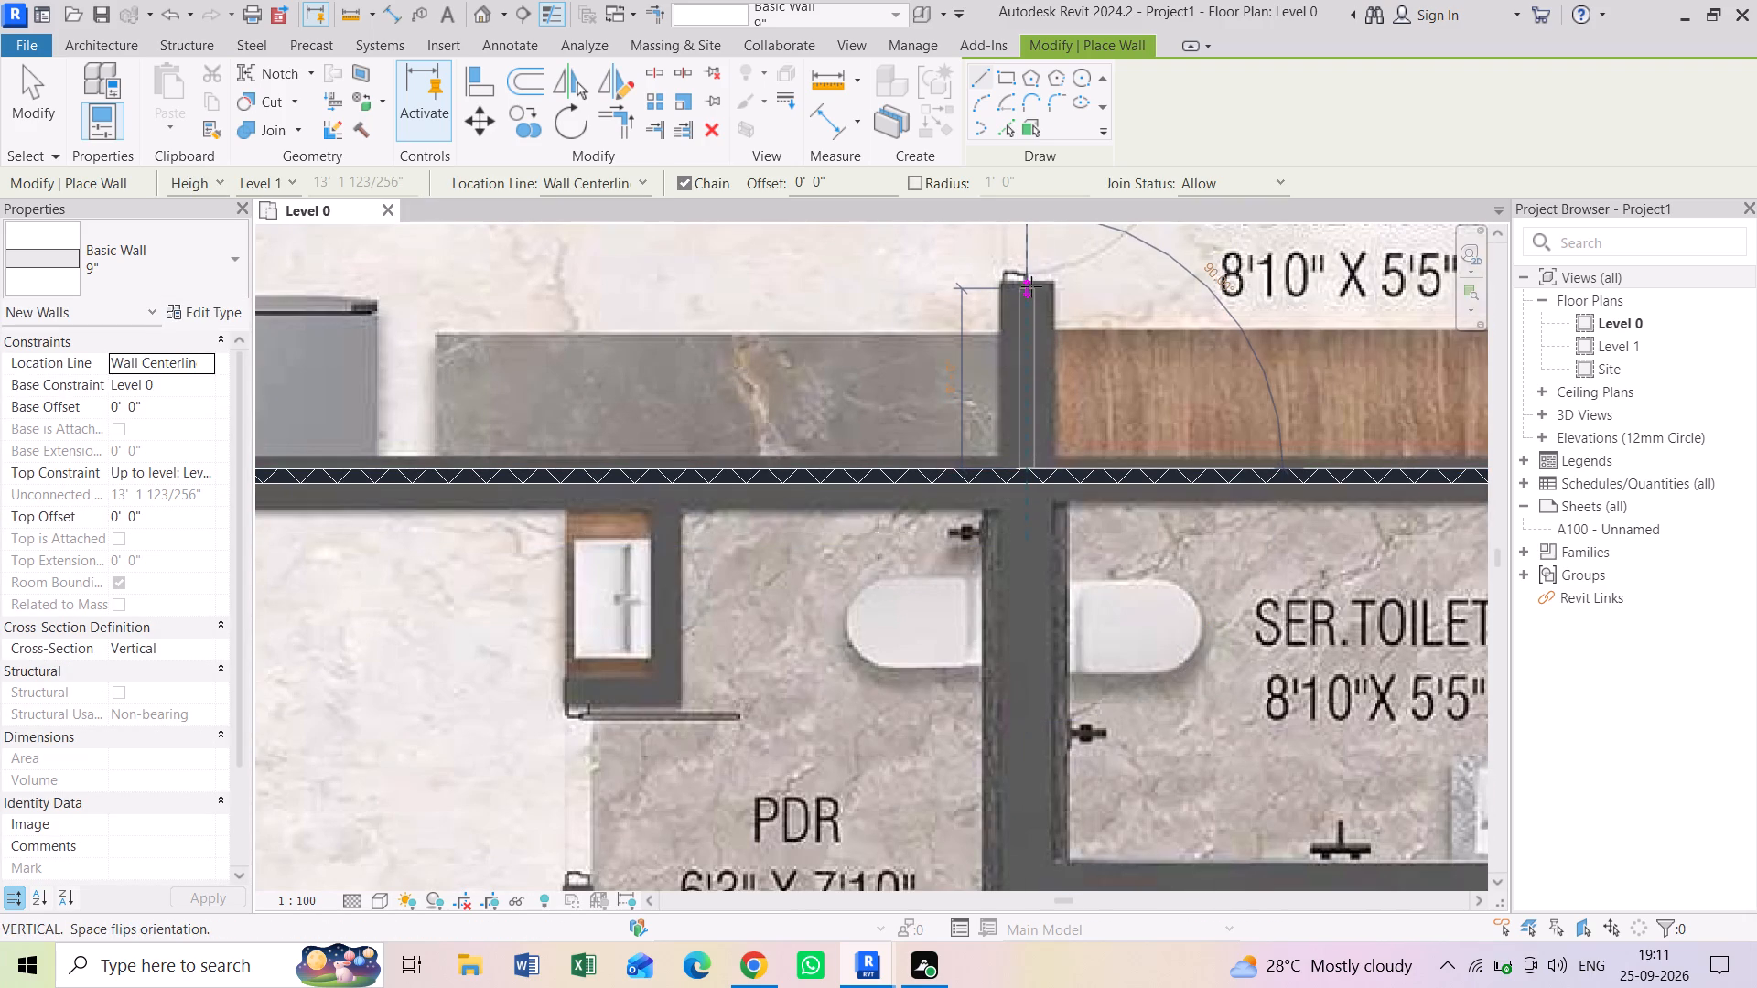
{"action": "left_click", "coordinate": [1031, 279]}
{"action": "key", "text": "Escape"}
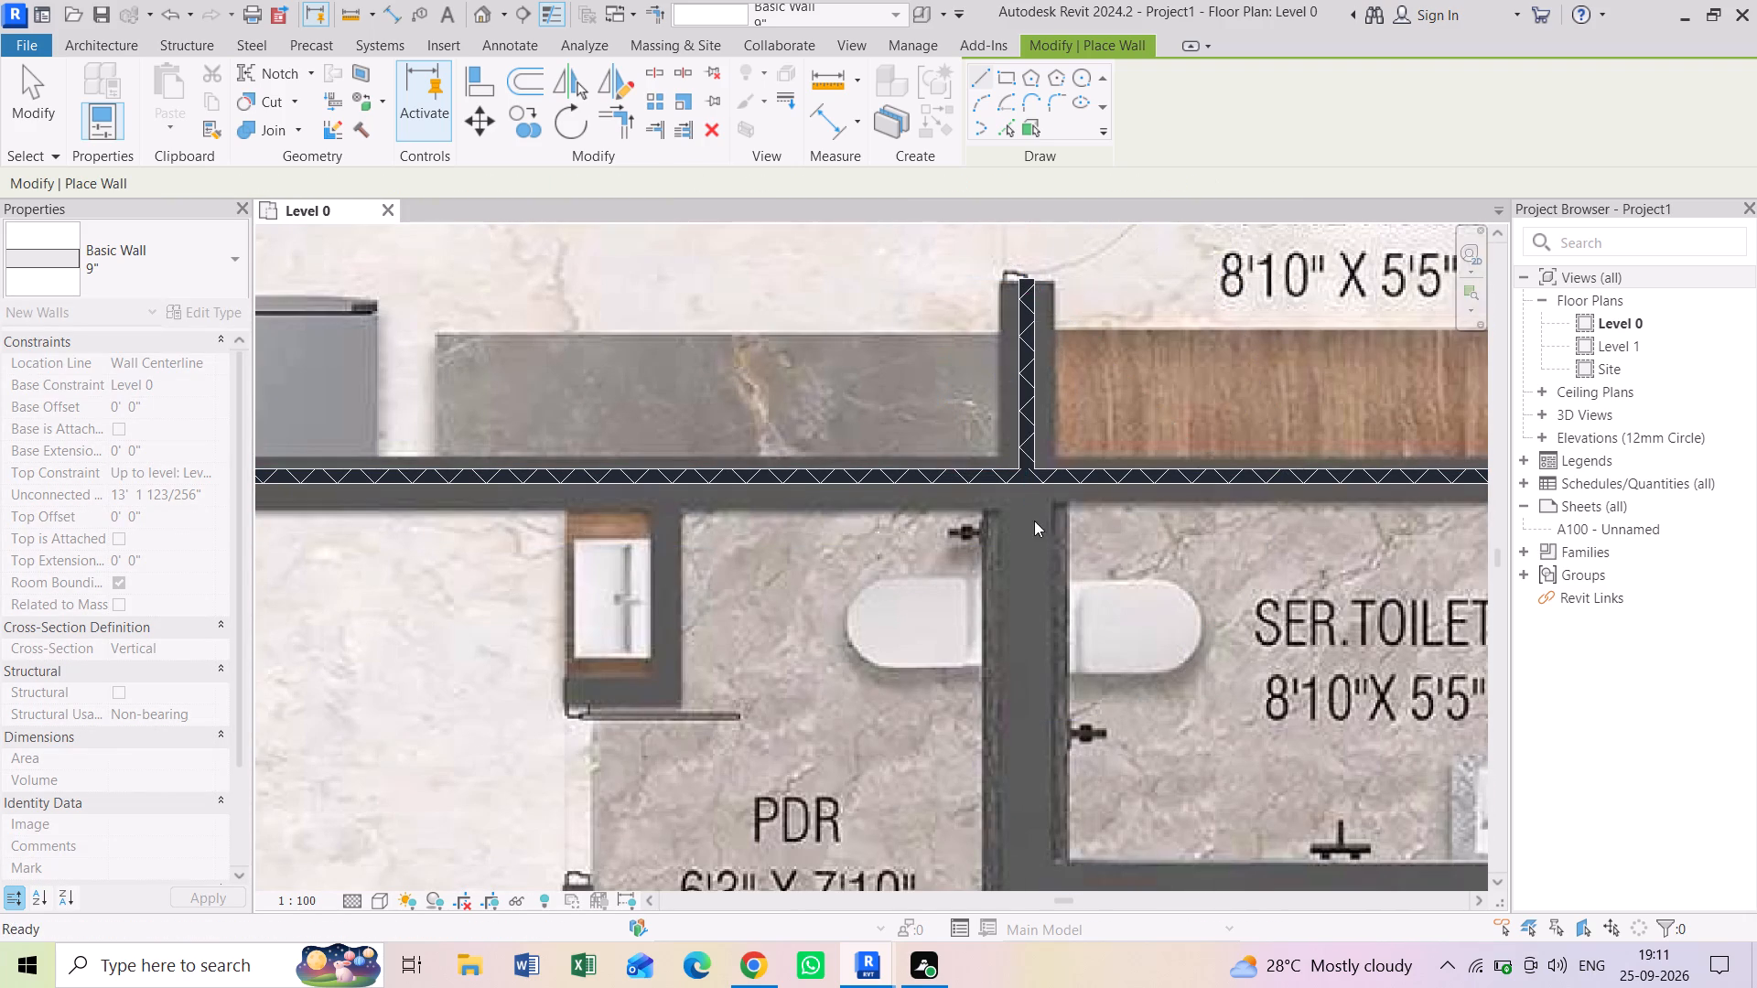
Draw a 9" wall from the cross wall between the PDR/lift and the servant rooms, ending at the stair's edge.
{"action": "left_click", "coordinate": [1028, 486]}
{"action": "middle_click_drag", "start_coordinate": [997, 764], "coordinate": [1011, 729]}
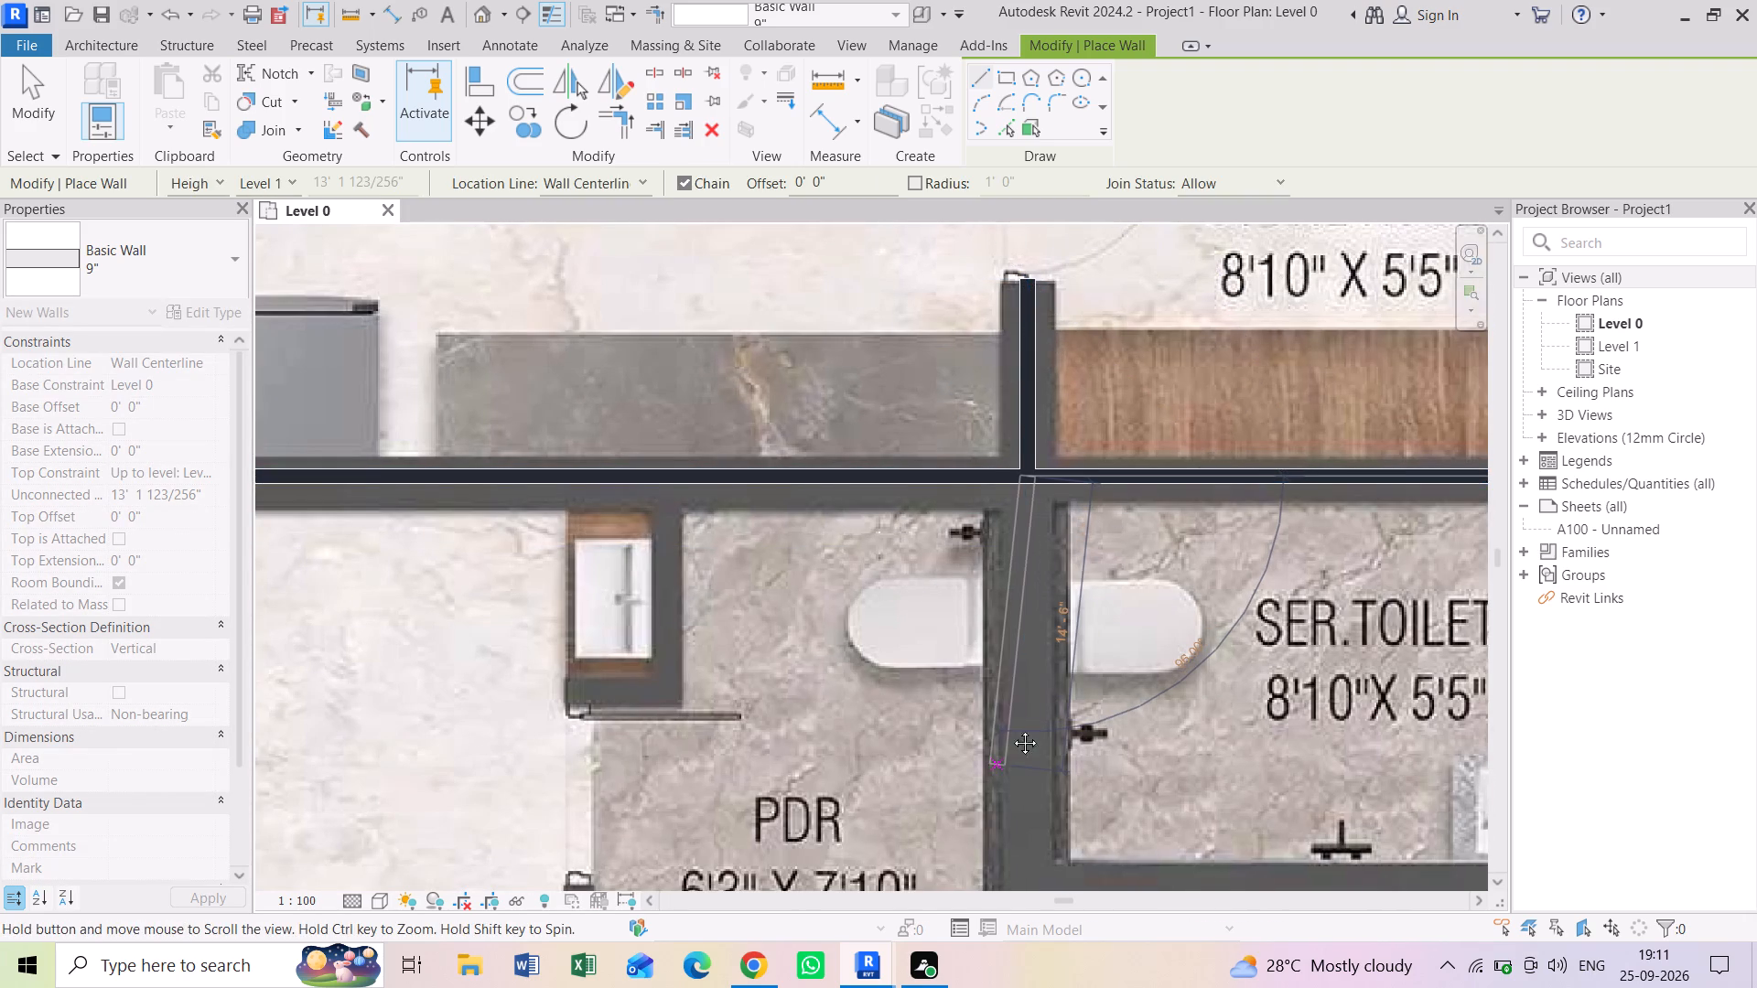
{"action": "middle_click_drag", "start_coordinate": [1011, 729], "coordinate": [1029, 670]}
{"action": "middle_click_drag", "start_coordinate": [1043, 734], "coordinate": [1083, 499]}
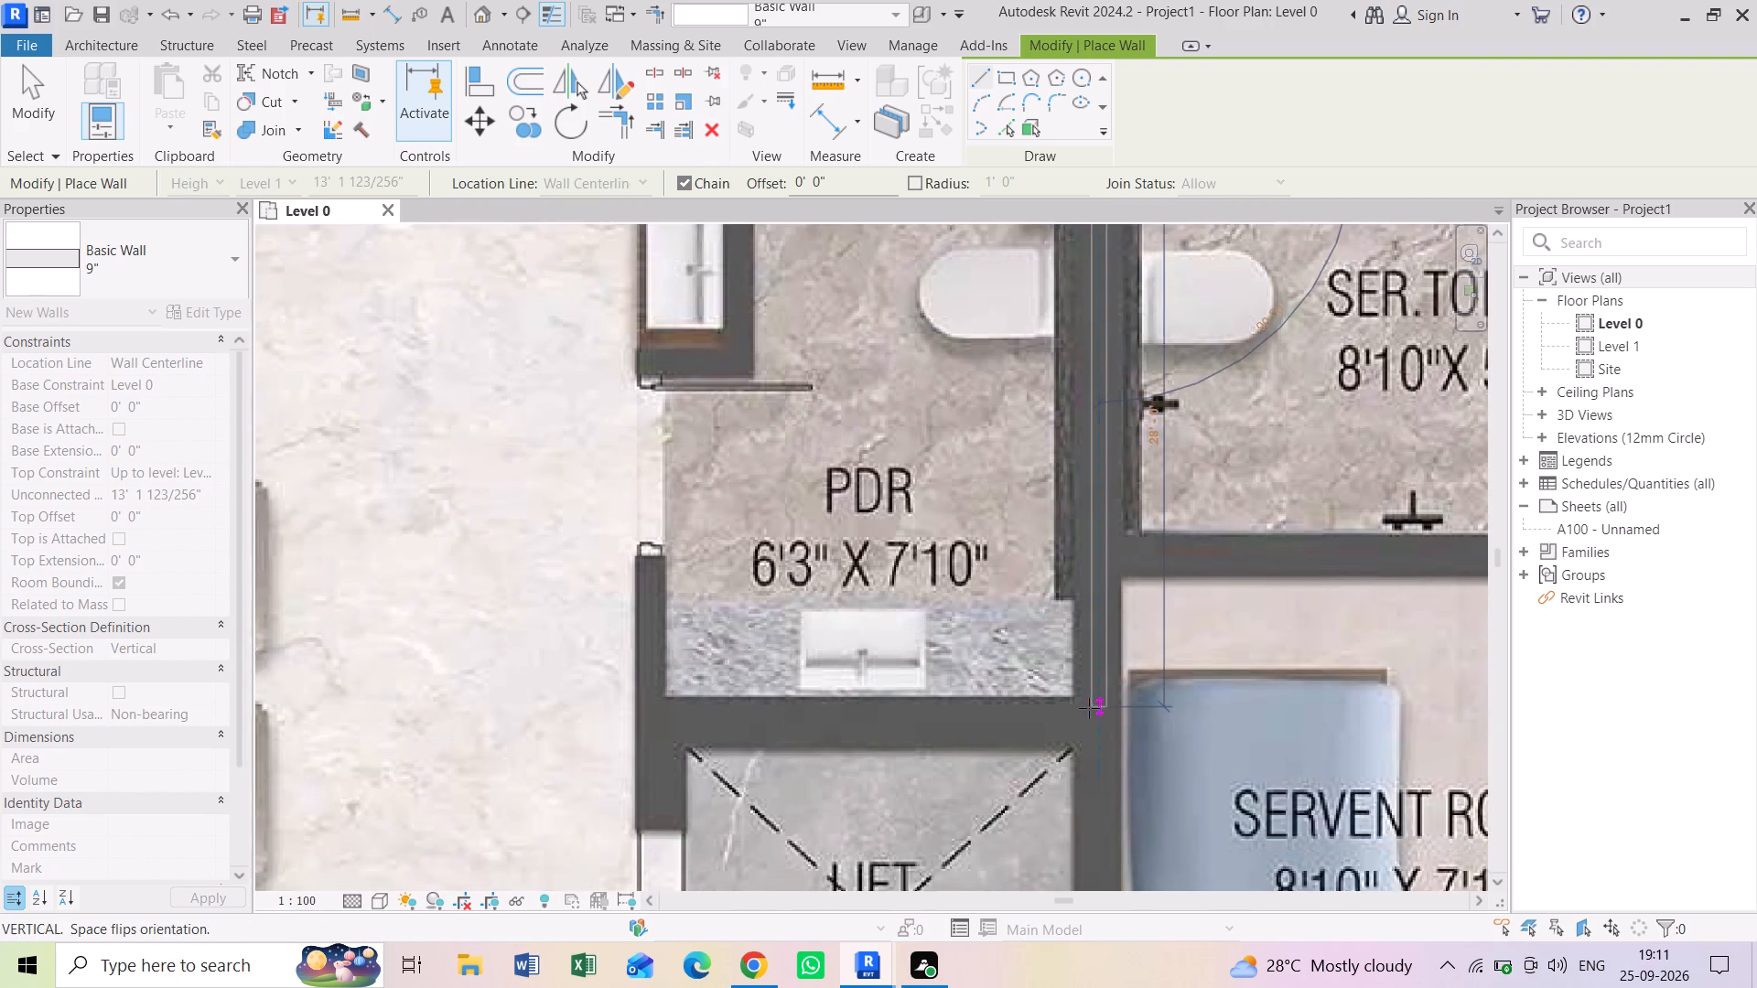
{"action": "middle_click_drag", "start_coordinate": [1089, 708], "coordinate": [1106, 484]}
{"action": "middle_click_drag", "start_coordinate": [1108, 628], "coordinate": [1119, 337]}
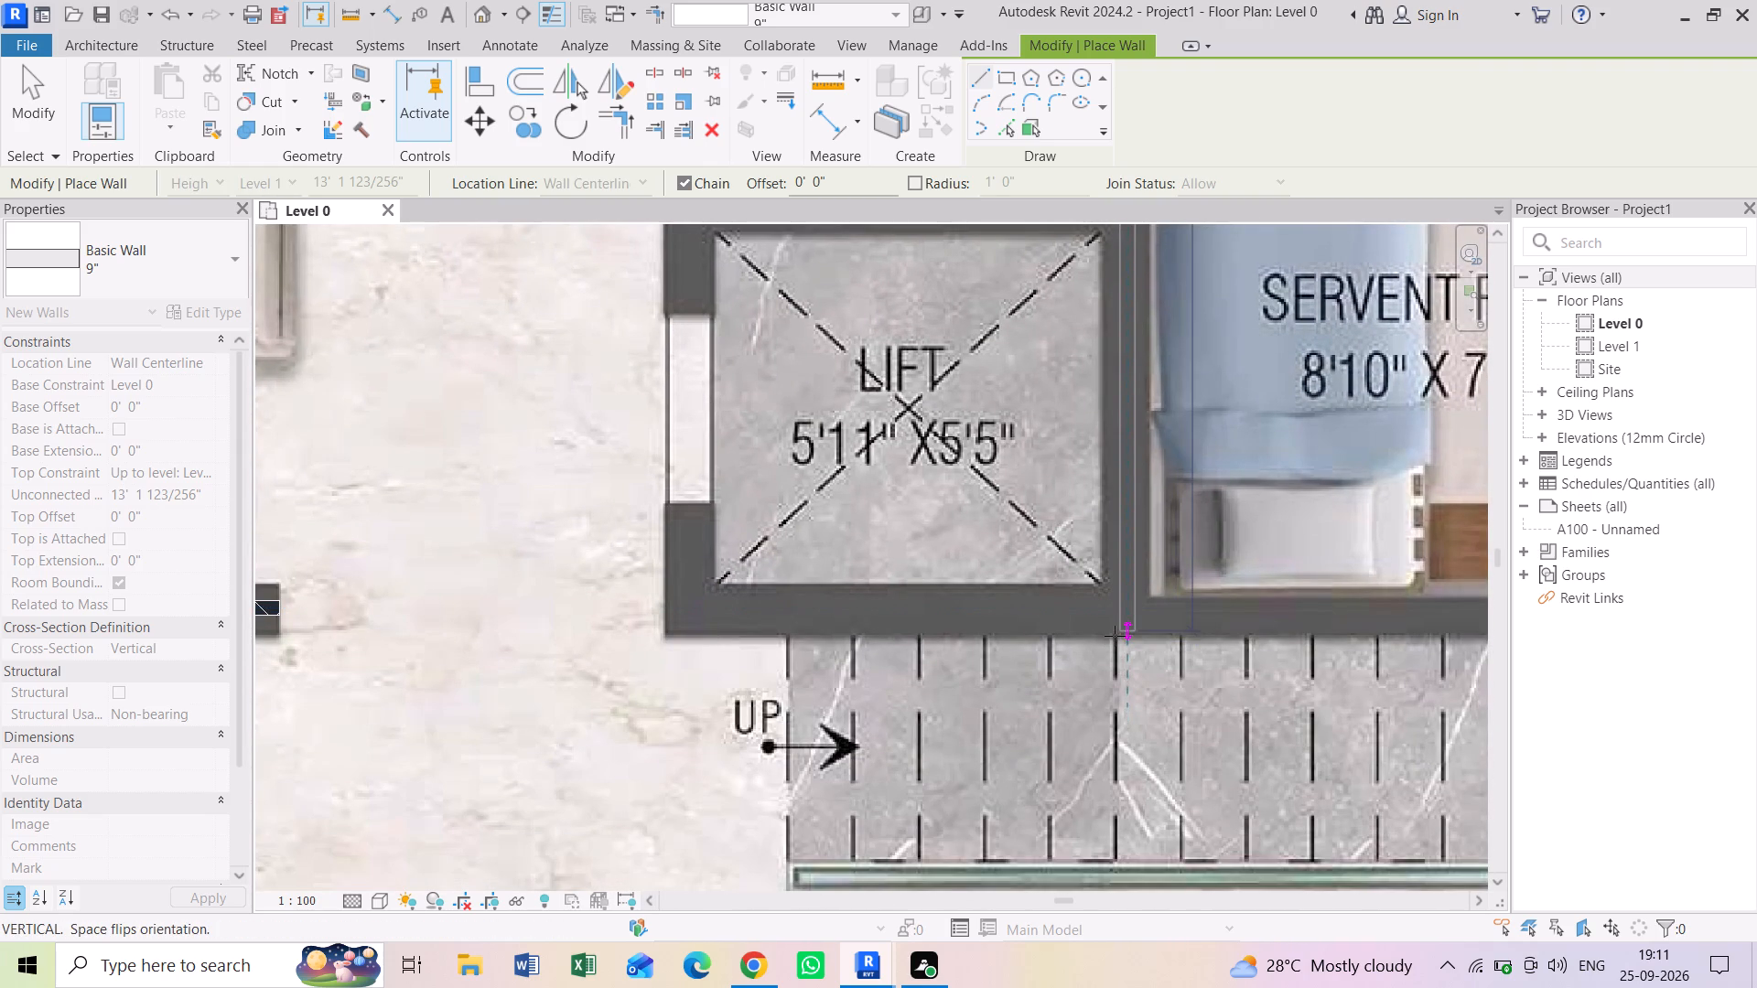
{"action": "left_click", "coordinate": [1115, 636]}
{"action": "key", "text": "Escape"}
Draw a 9" wall between the servant room and the stair, from the lift-side wall to the outer wall.
{"action": "middle_click_drag", "start_coordinate": [1168, 625], "coordinate": [1113, 697]}
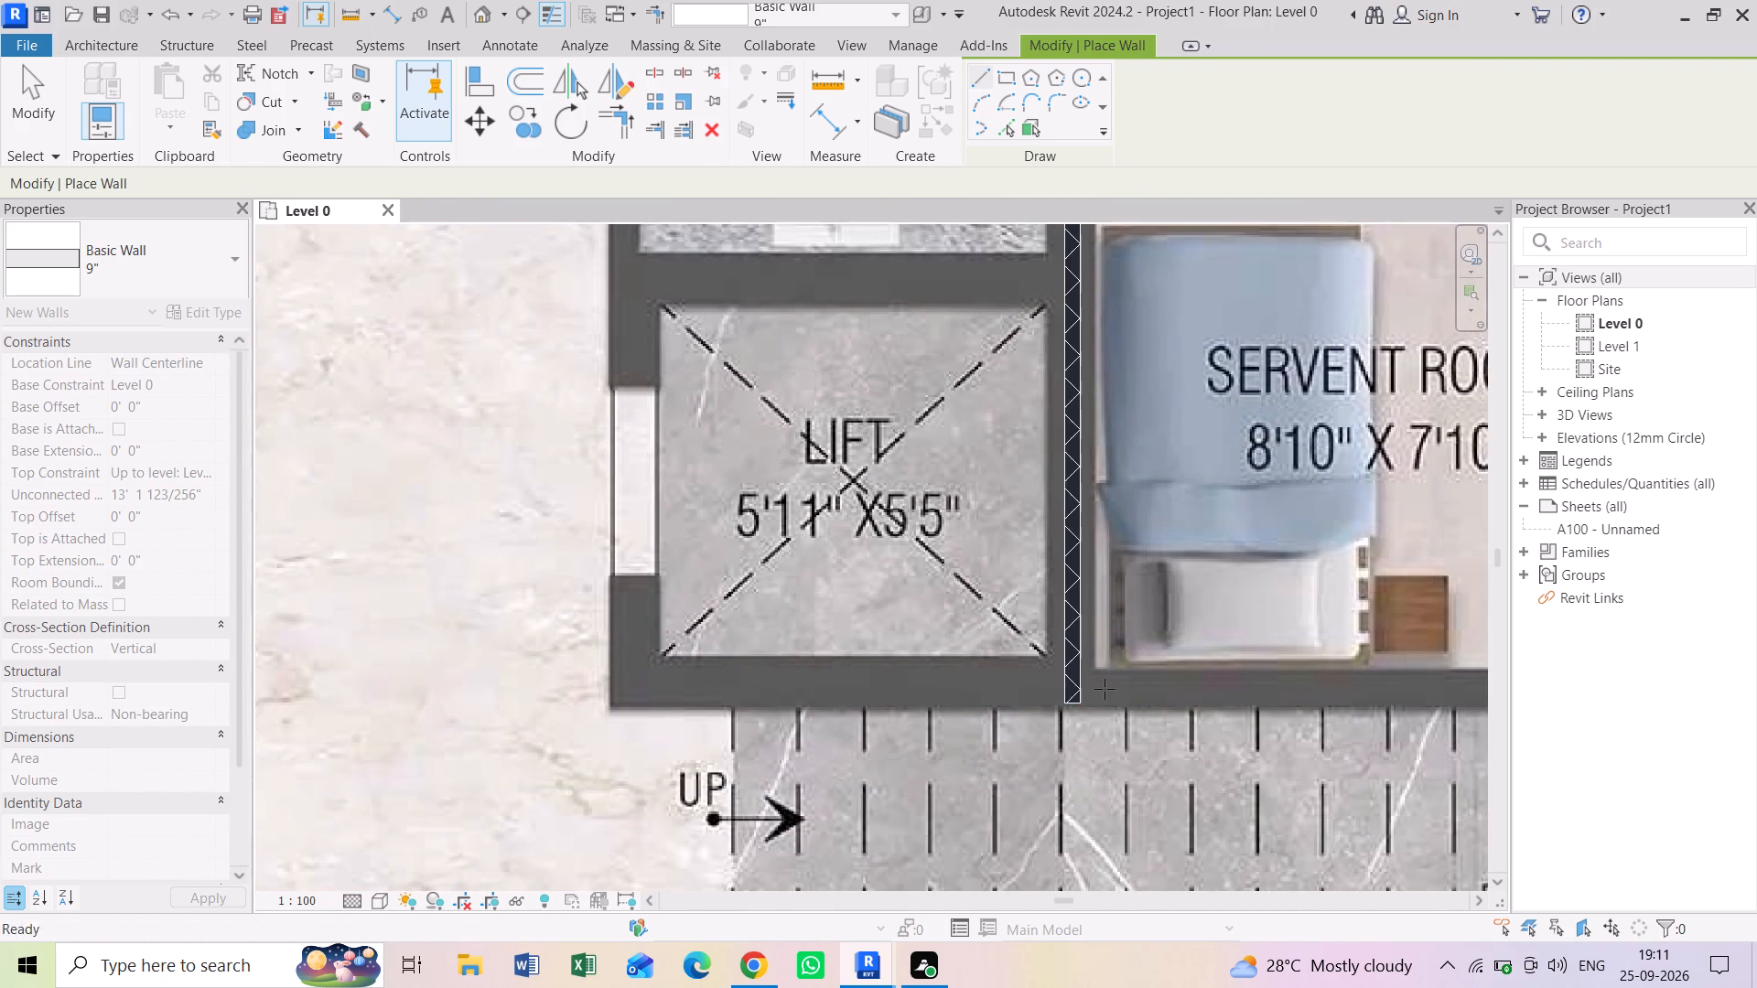
{"action": "scroll", "coordinate": [1105, 689], "scroll_direction": "up", "scroll_amount": 2}
{"action": "middle_click_drag", "start_coordinate": [1104, 688], "coordinate": [807, 690]}
{"action": "left_click", "coordinate": [778, 682]}
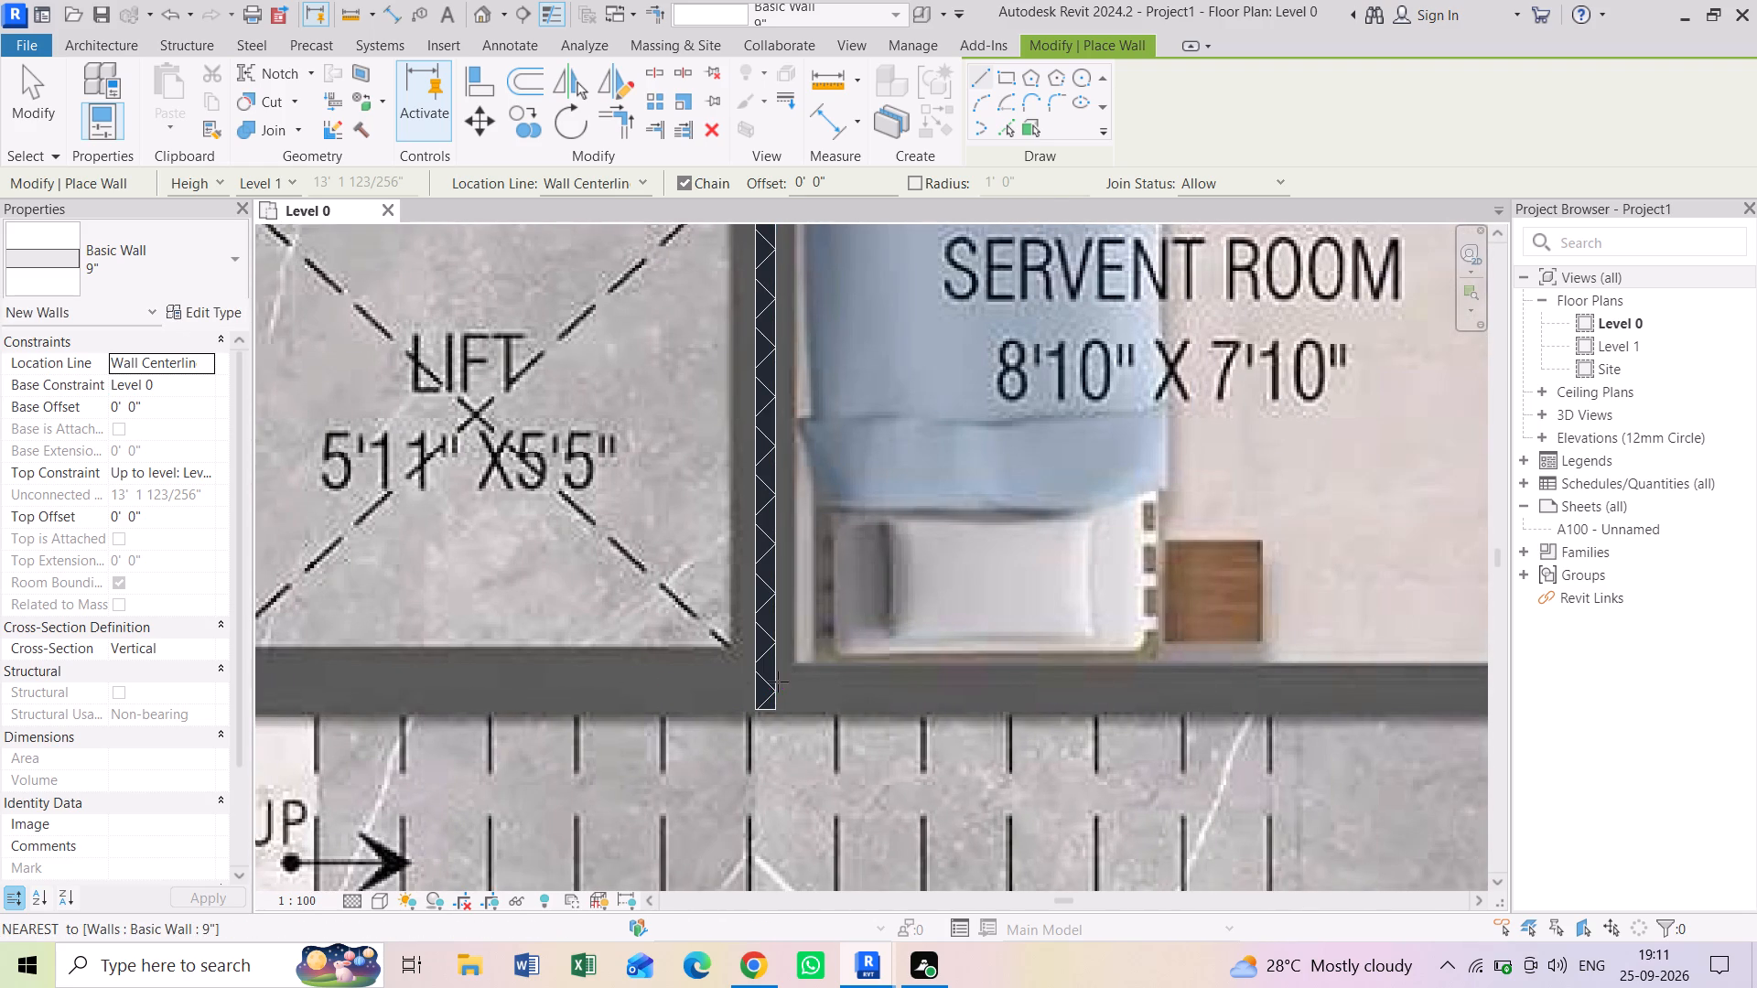
{"action": "middle_click_drag", "start_coordinate": [1227, 693], "coordinate": [619, 635]}
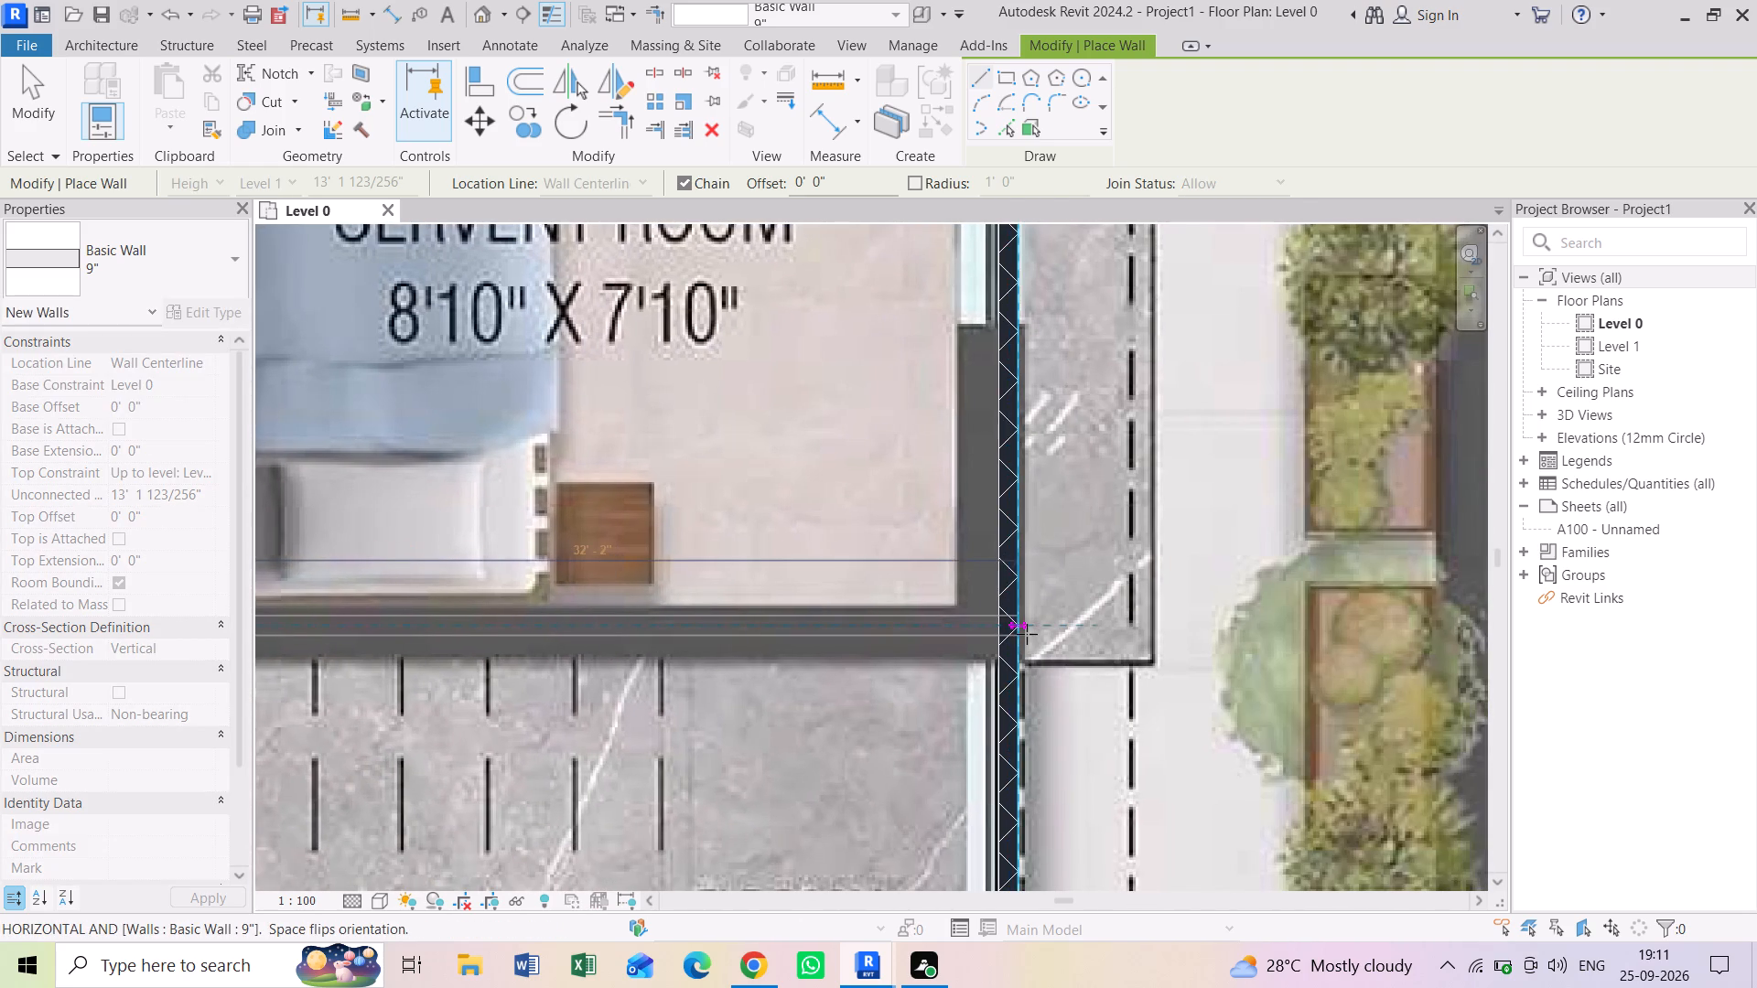
{"action": "left_click", "coordinate": [999, 626]}
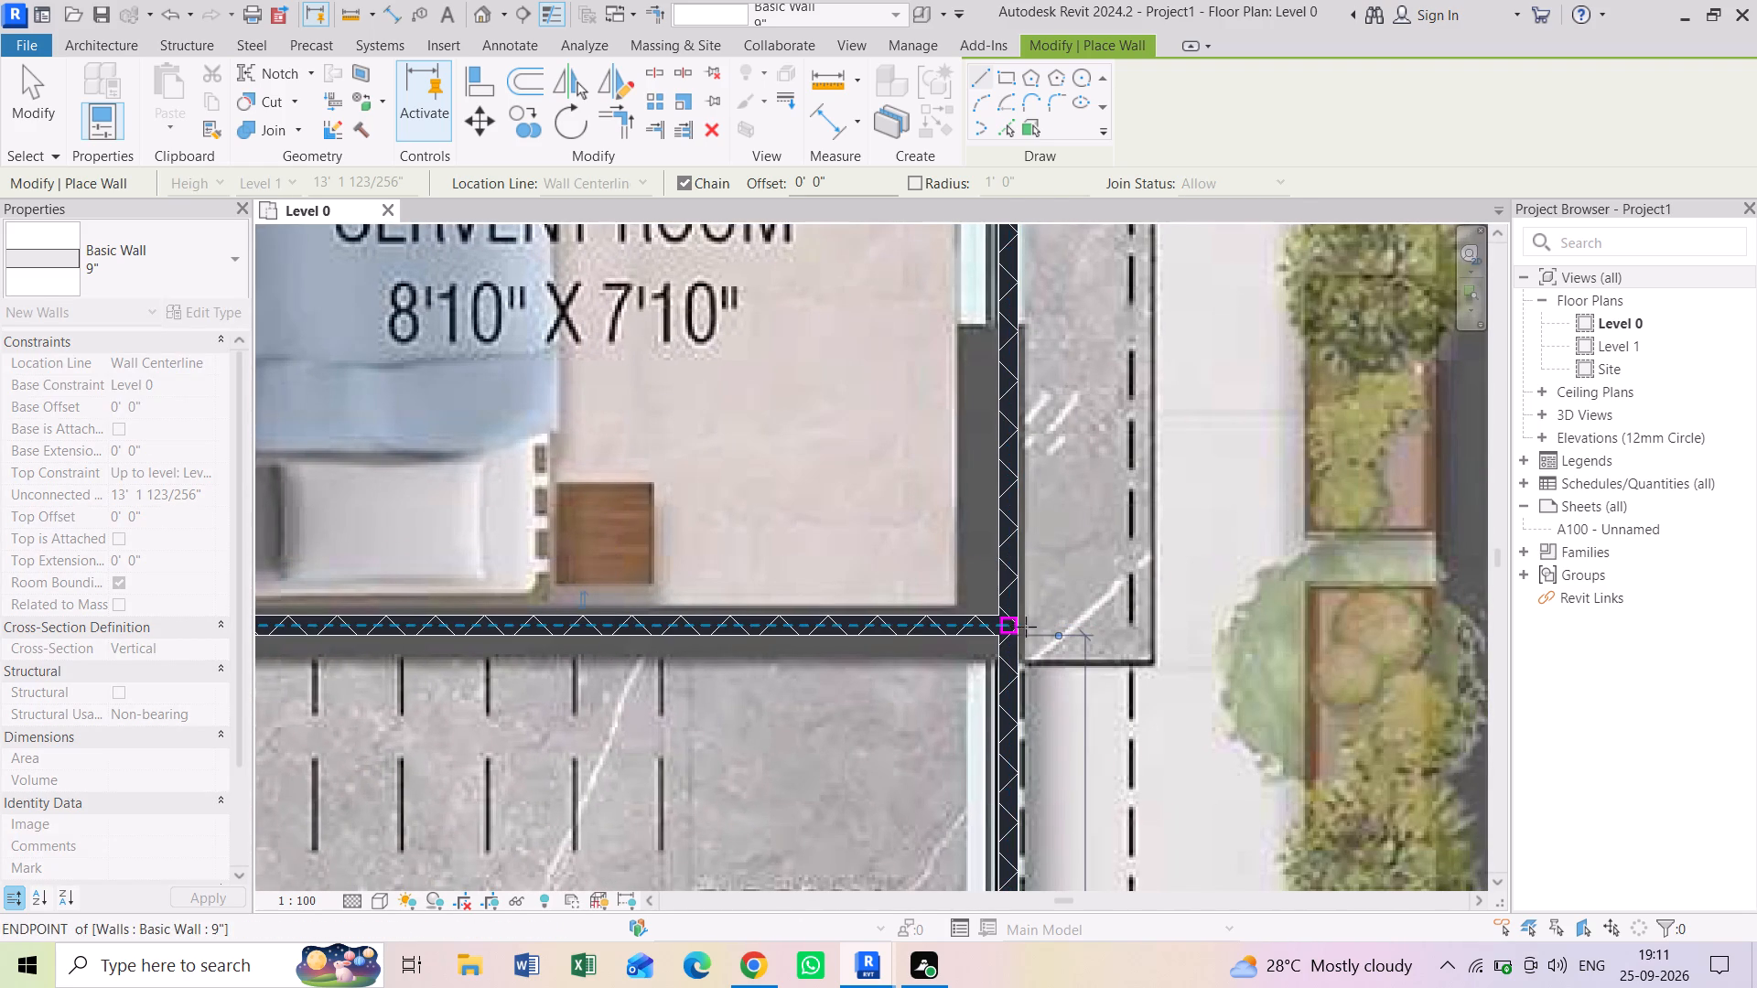
{"action": "key", "text": "Escape"}
{"action": "key", "text": "Escape"}
{"action": "key", "text": "Escape"}
Draw three chained 9" walls around the lift, along its PDR, living room and stair sides, ending at the servant room wall.
{"action": "scroll", "coordinate": [814, 609], "scroll_direction": "down", "scroll_amount": 6}
{"action": "middle_click_drag", "start_coordinate": [593, 598], "coordinate": [883, 647]}
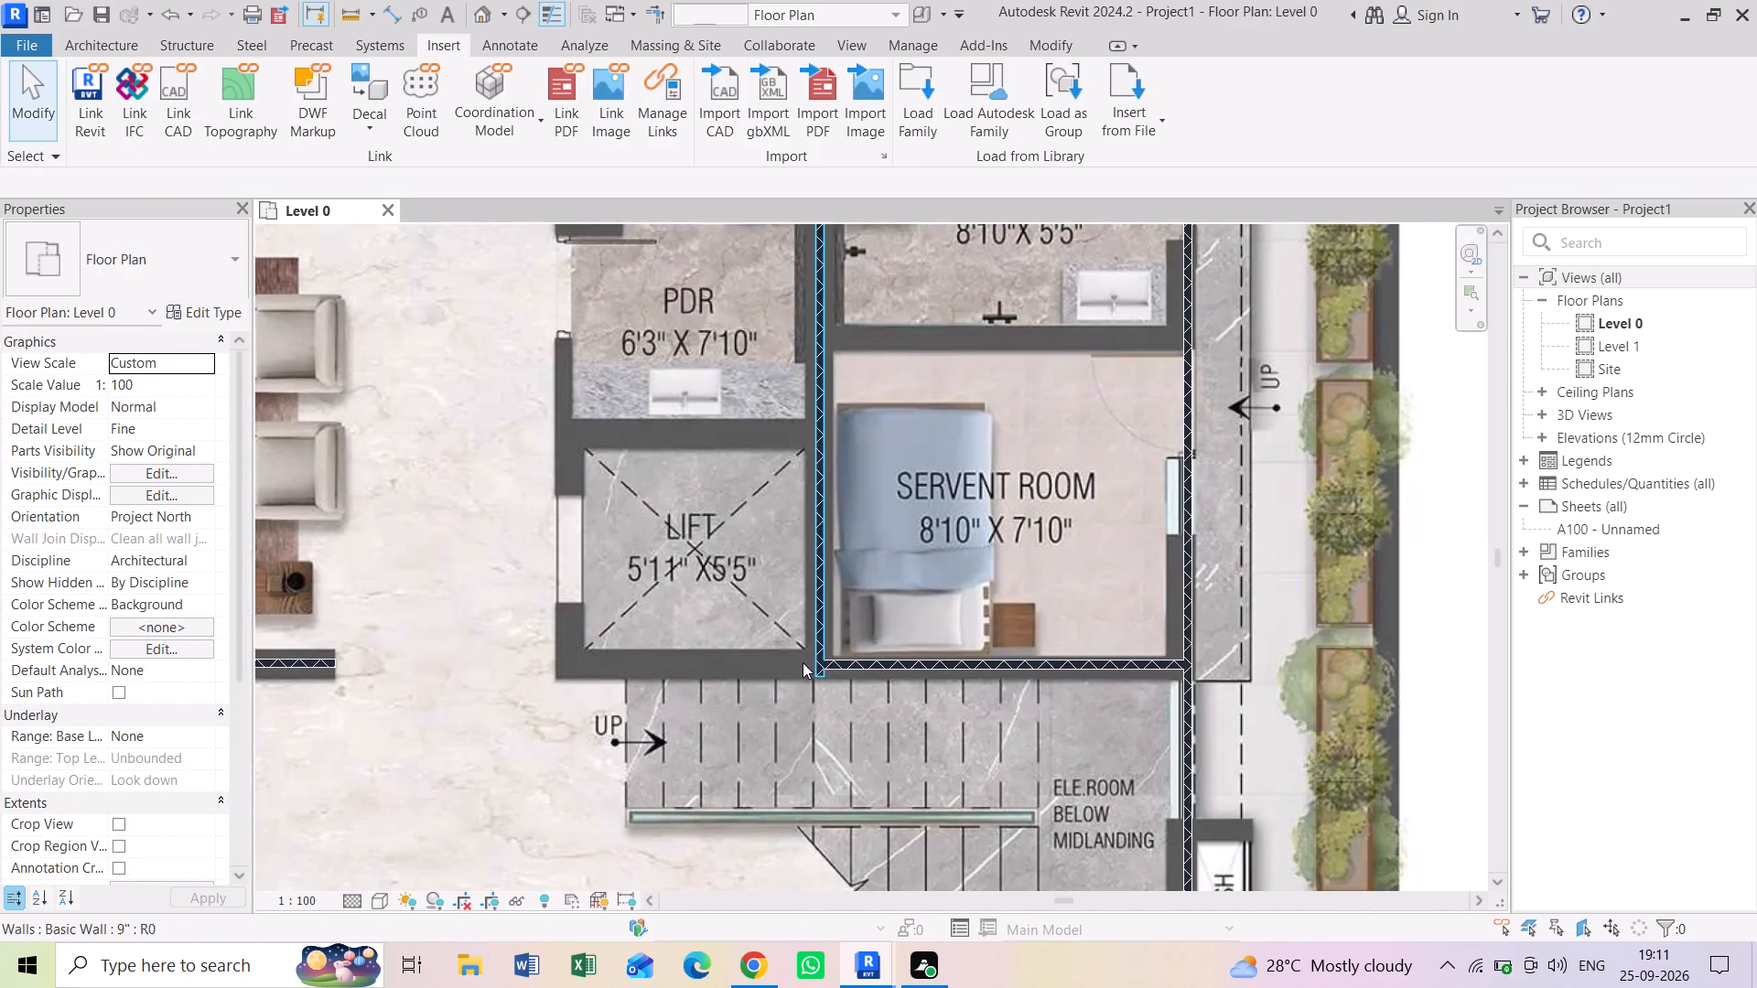
{"action": "middle_click_drag", "start_coordinate": [779, 675], "coordinate": [943, 671]}
{"action": "scroll", "coordinate": [946, 671], "scroll_direction": "up", "scroll_amount": 2}
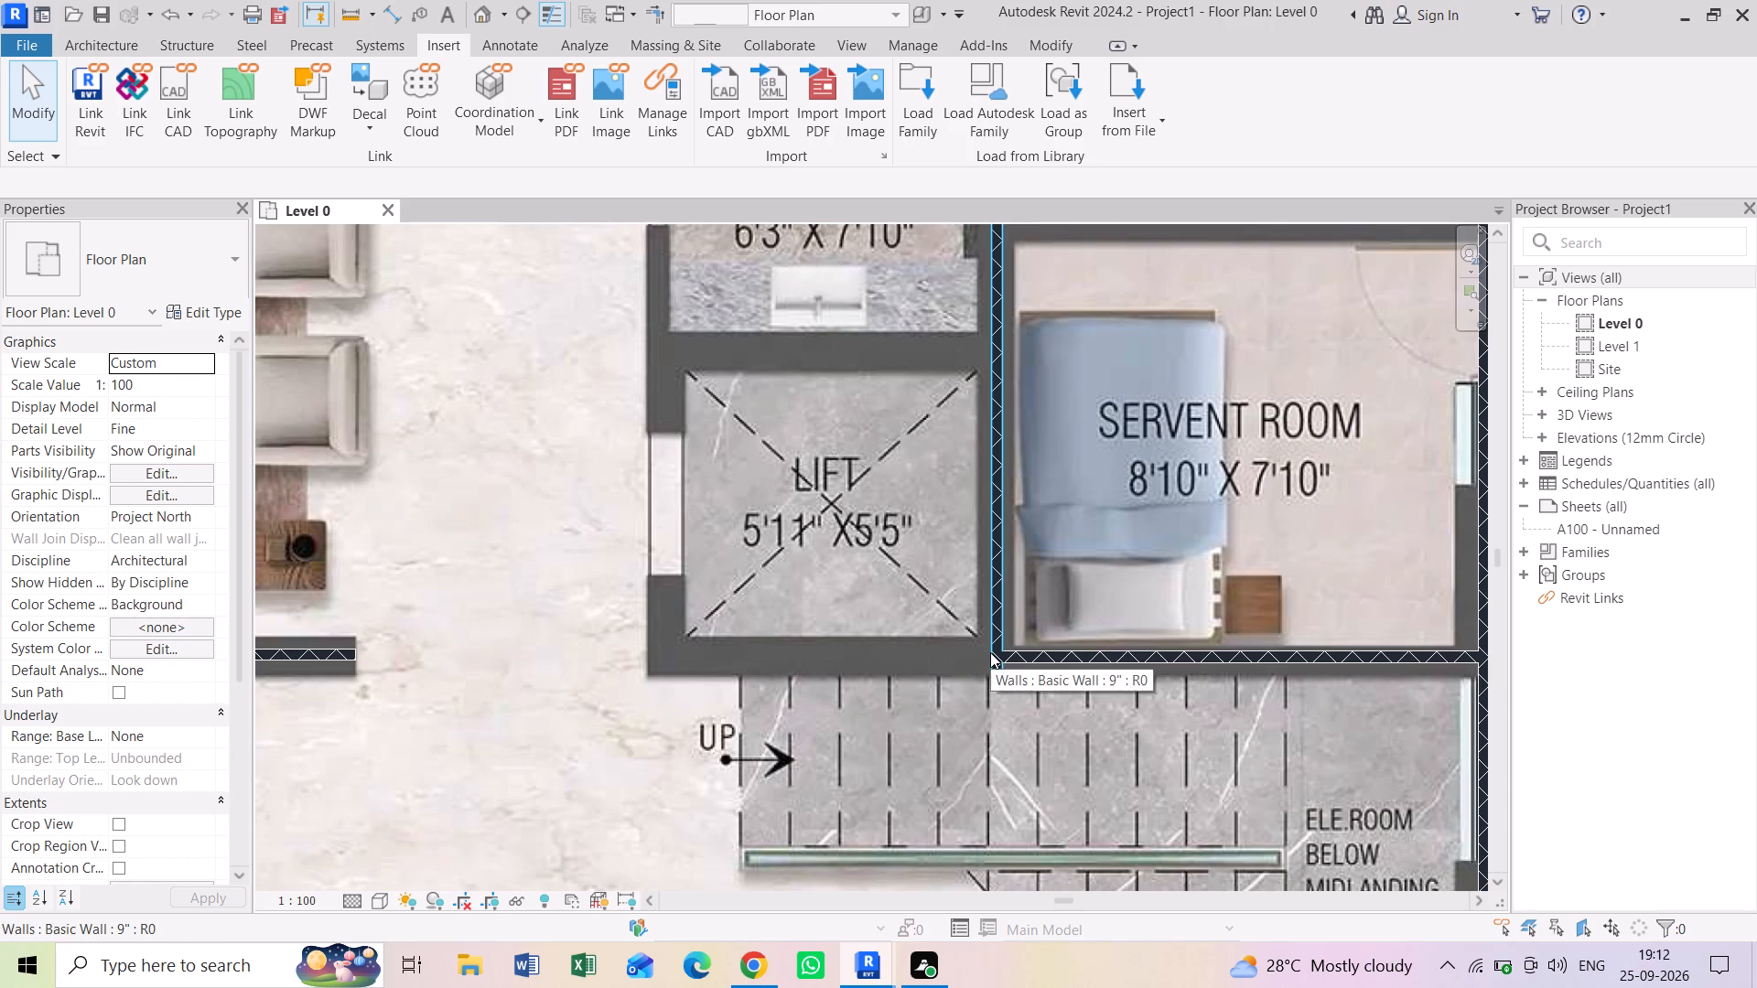
{"action": "type", "text": "wa"}
{"action": "middle_click_drag", "start_coordinate": [743, 487], "coordinate": [791, 649]}
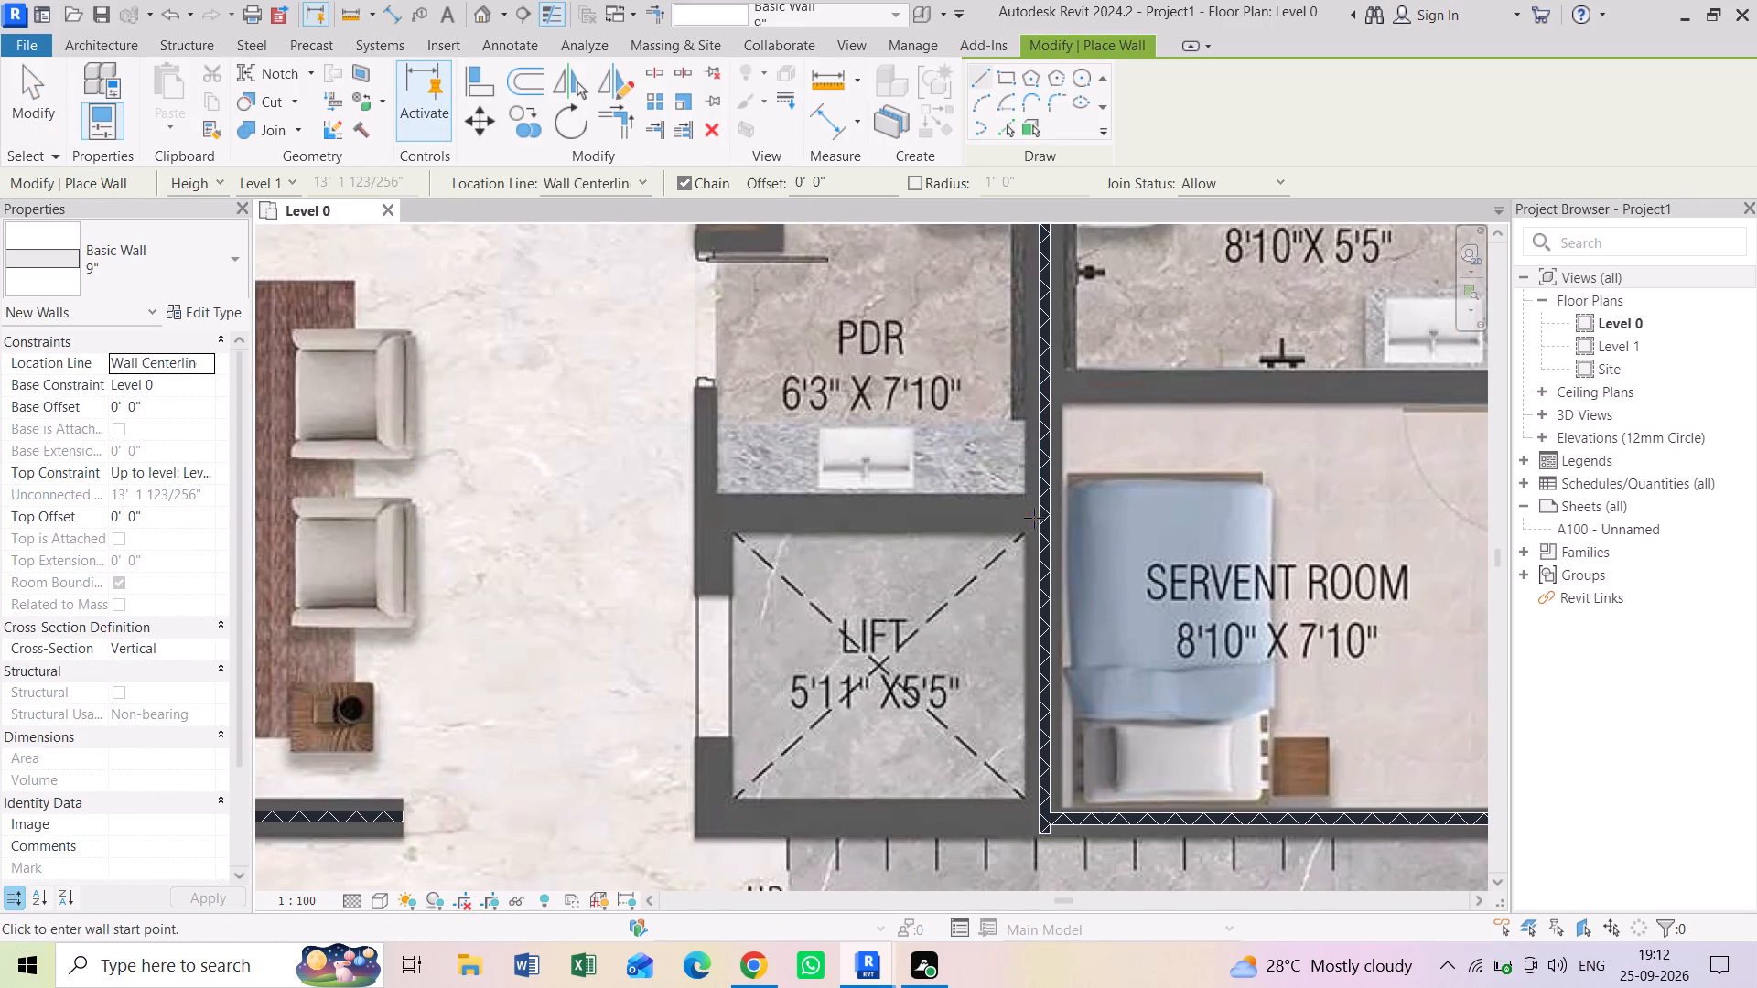
{"action": "left_click", "coordinate": [1034, 513]}
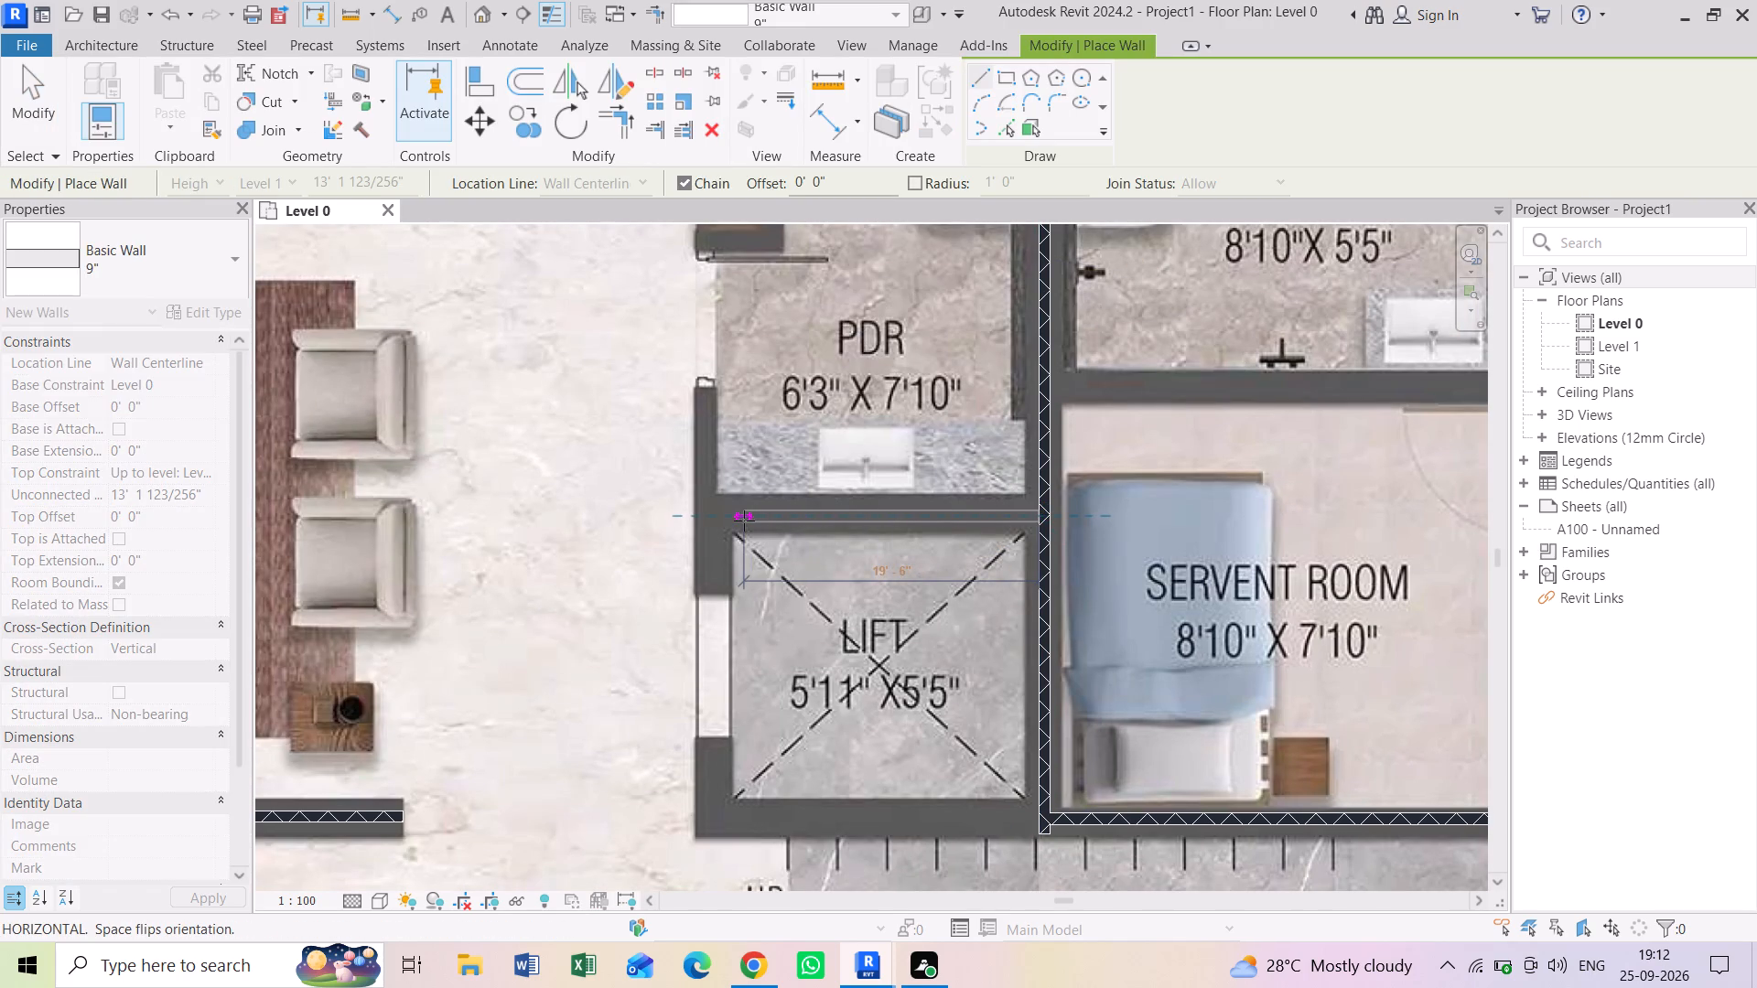
{"action": "left_click", "coordinate": [712, 521]}
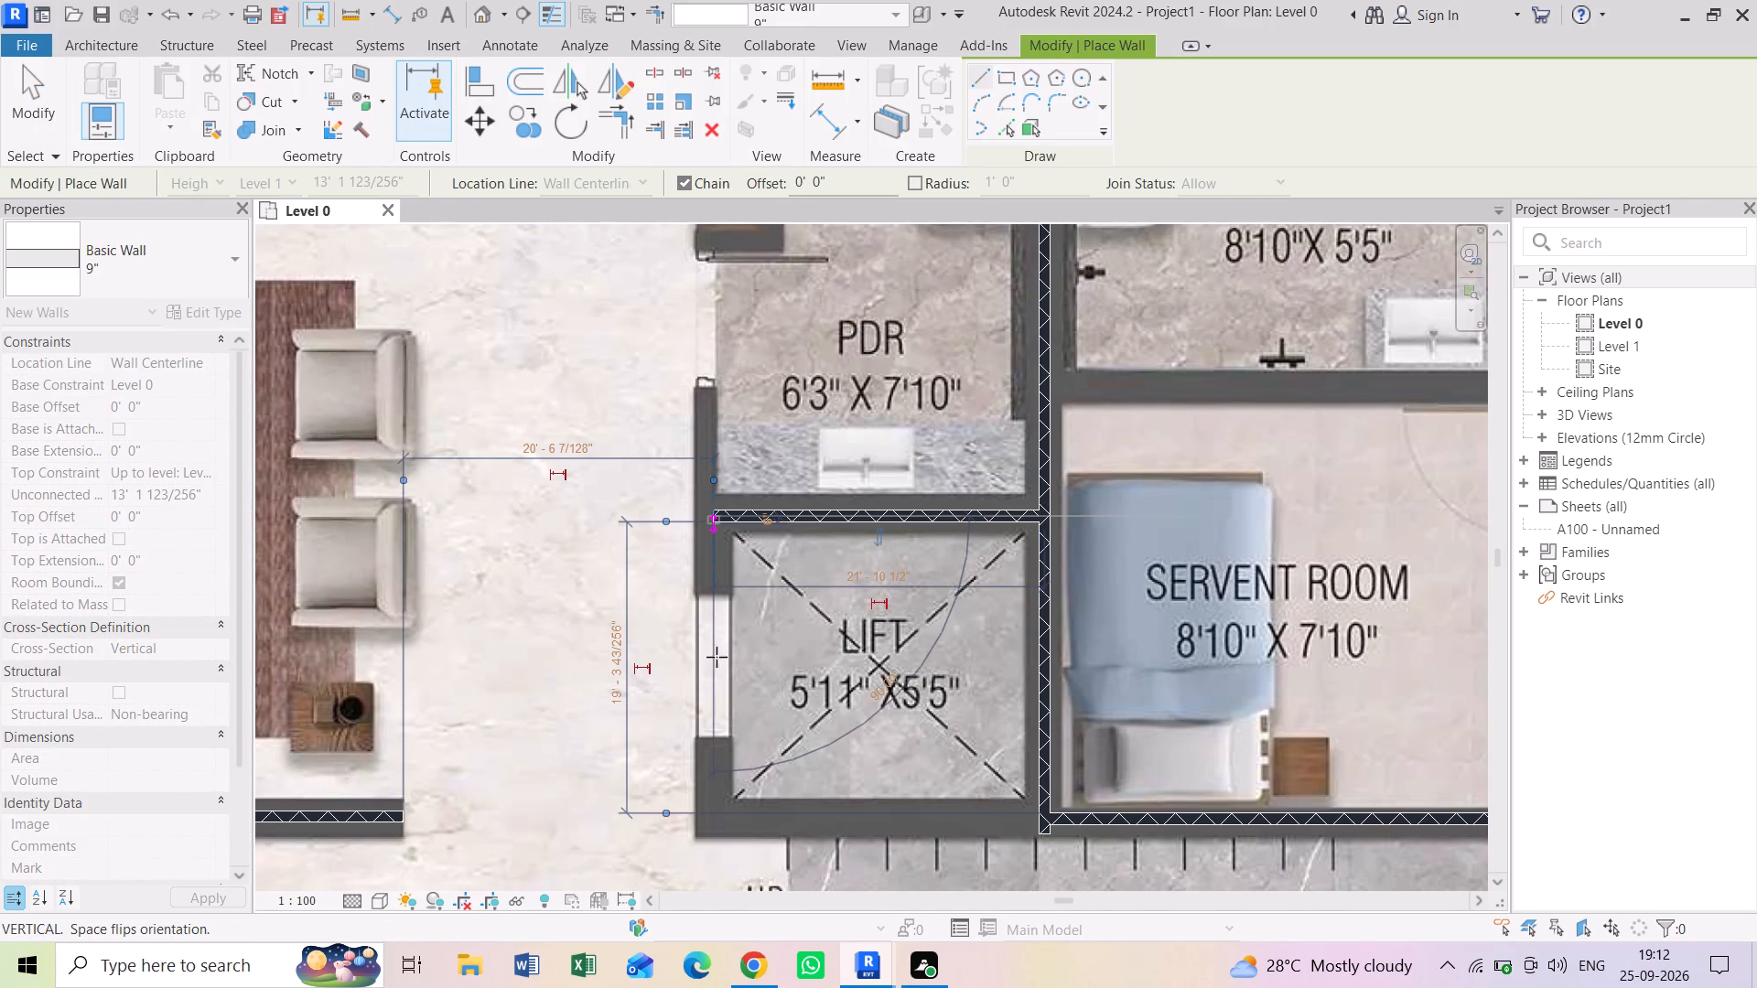
{"action": "left_click", "coordinate": [717, 815]}
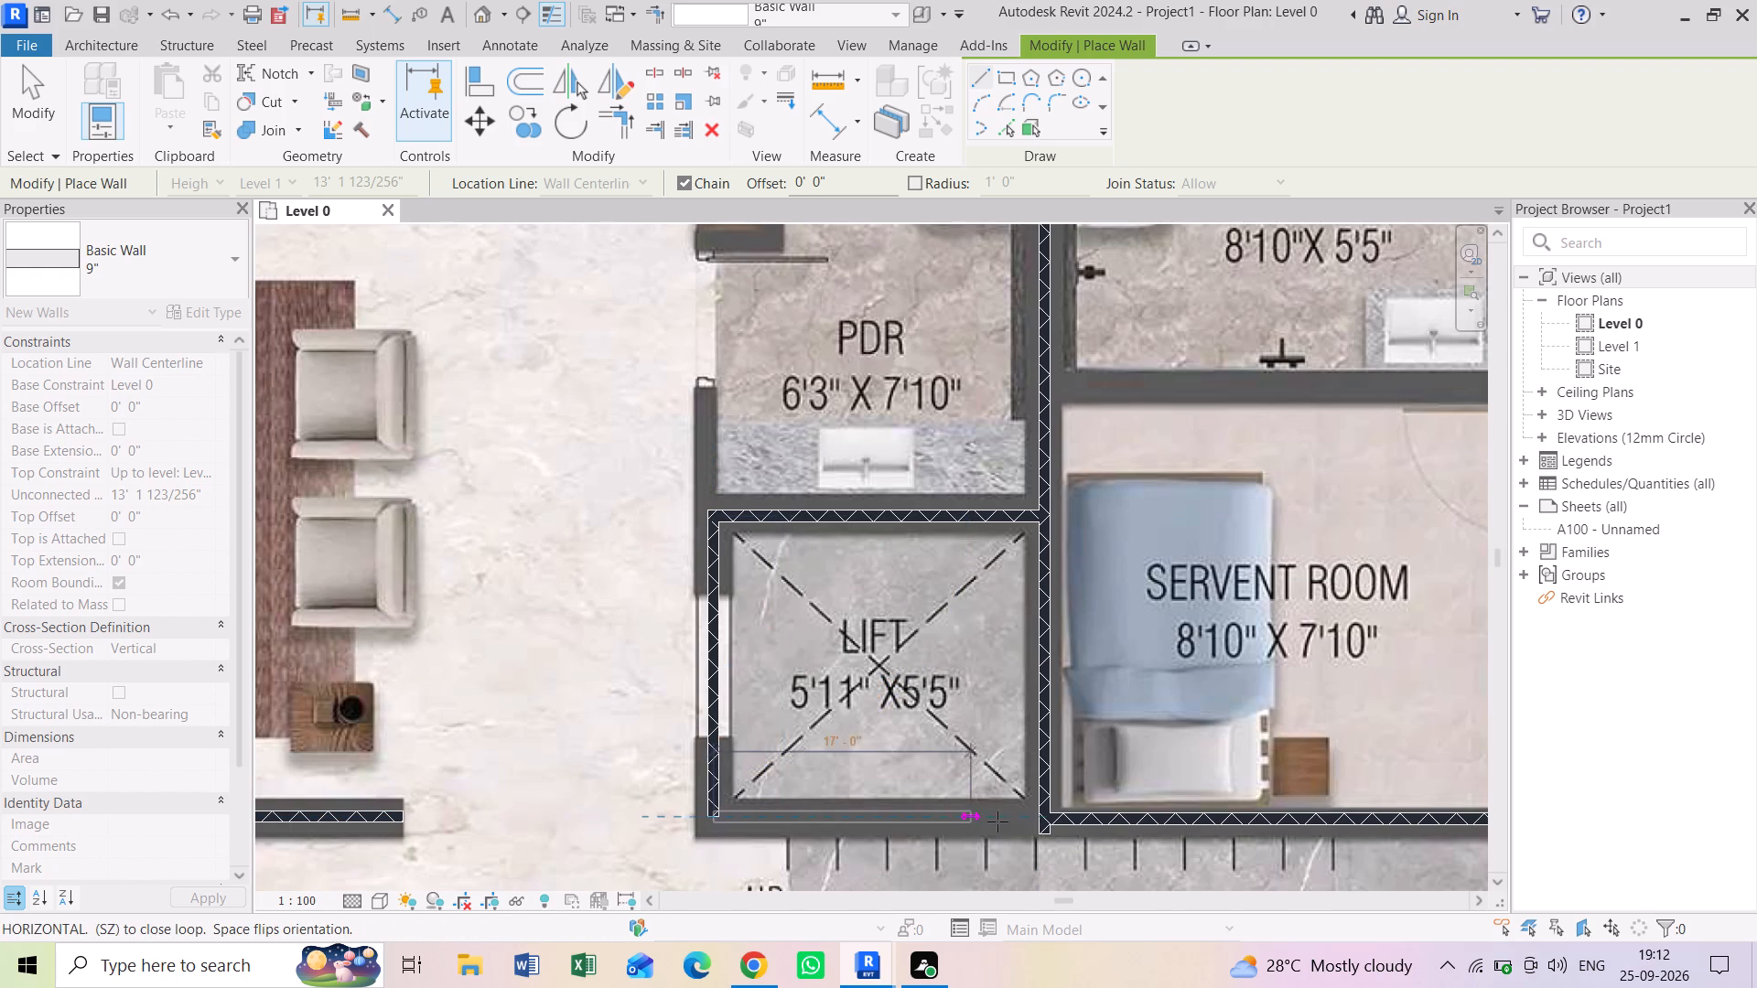
{"action": "left_click", "coordinate": [1040, 822]}
{"action": "key", "text": "Escape"}
{"action": "key", "text": "Escape"}
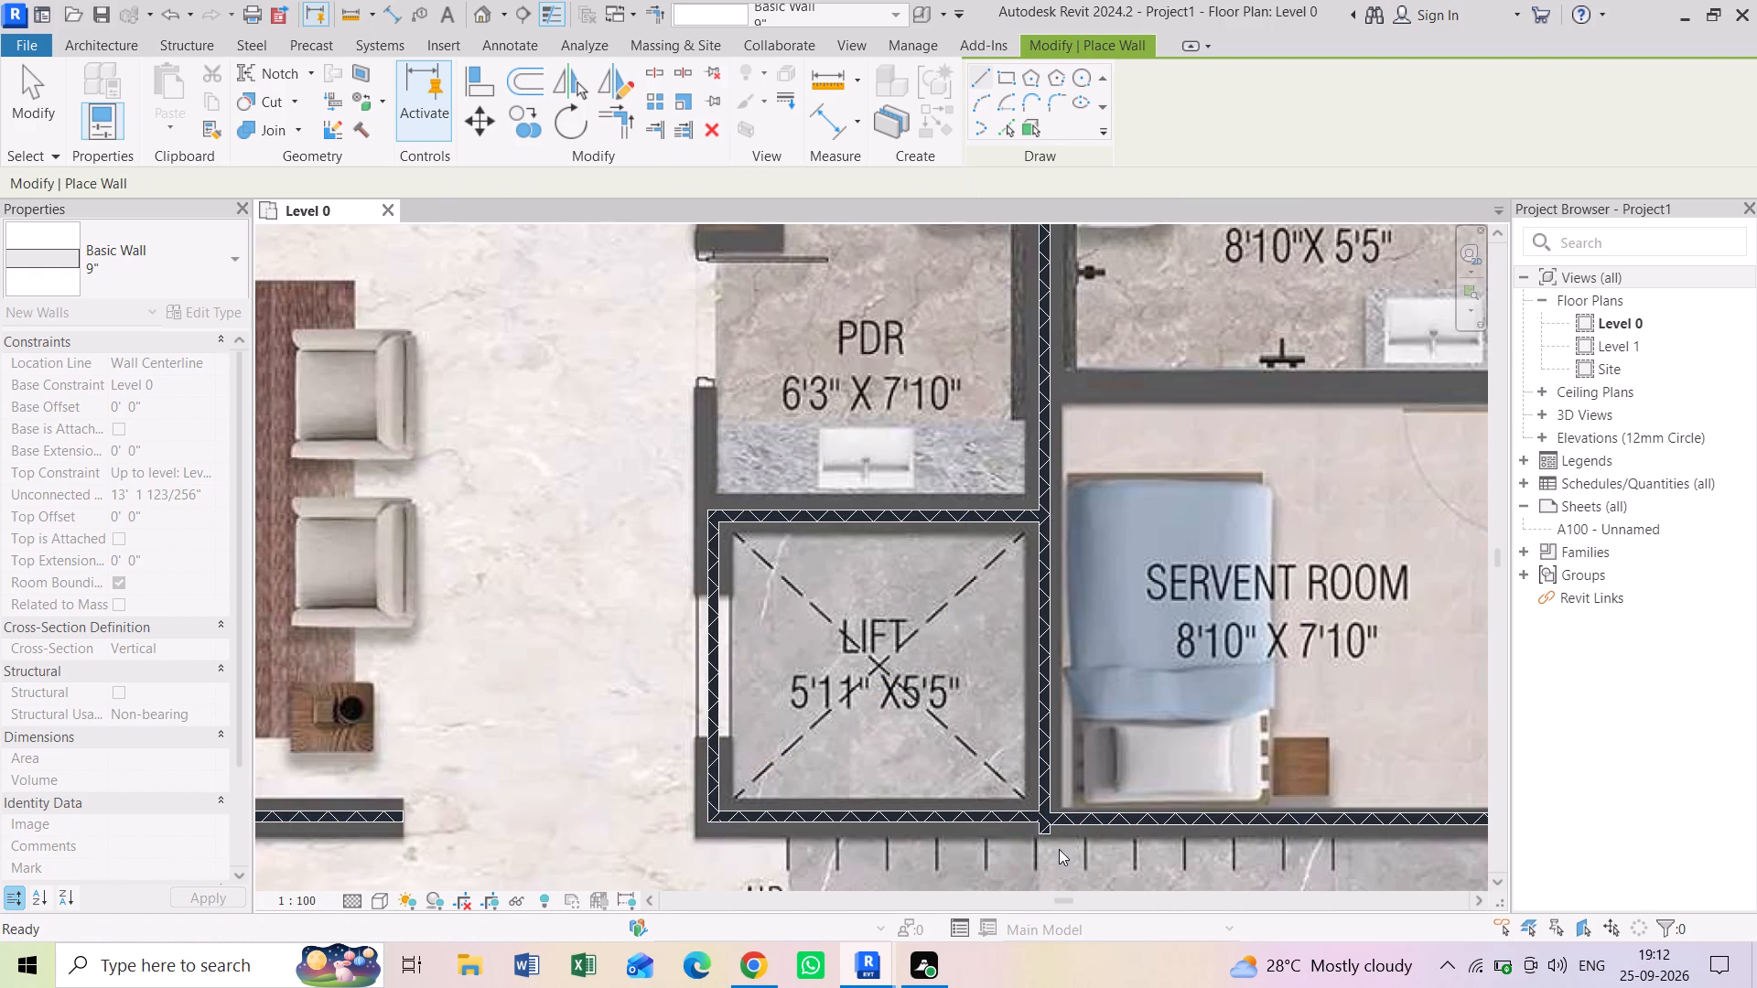
{"action": "key", "text": "Escape"}
{"action": "key", "text": "Escape"}
{"action": "key", "text": "Escape"}
Align the stair-side face of the lift wall with the stair-side face of the servant room wall.
{"action": "scroll", "coordinate": [1042, 830], "scroll_direction": "up", "scroll_amount": 7}
{"action": "middle_click_drag", "start_coordinate": [1040, 828], "coordinate": [1123, 782]}
{"action": "scroll", "coordinate": [1086, 770], "scroll_direction": "up", "scroll_amount": 2}
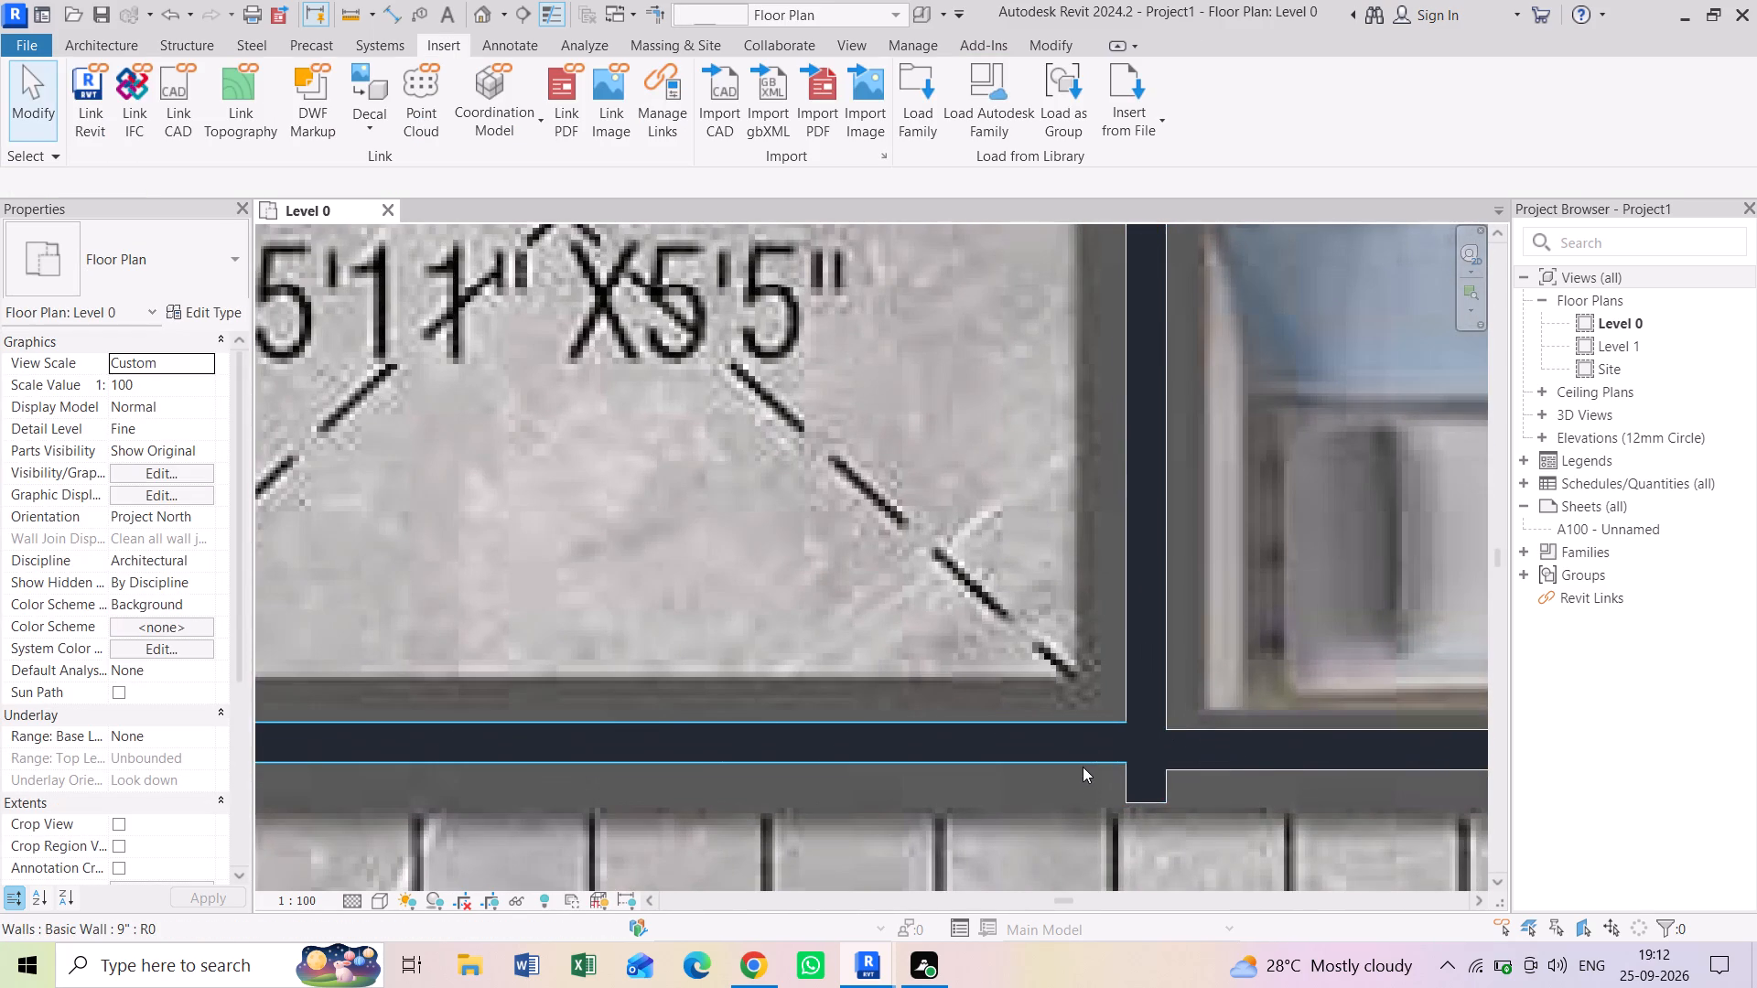
{"action": "key", "text": "a"}
{"action": "key", "text": "a"}
{"action": "key", "text": "a"}
{"action": "left_click", "coordinate": [1215, 774]}
{"action": "left_click", "coordinate": [1063, 766]}
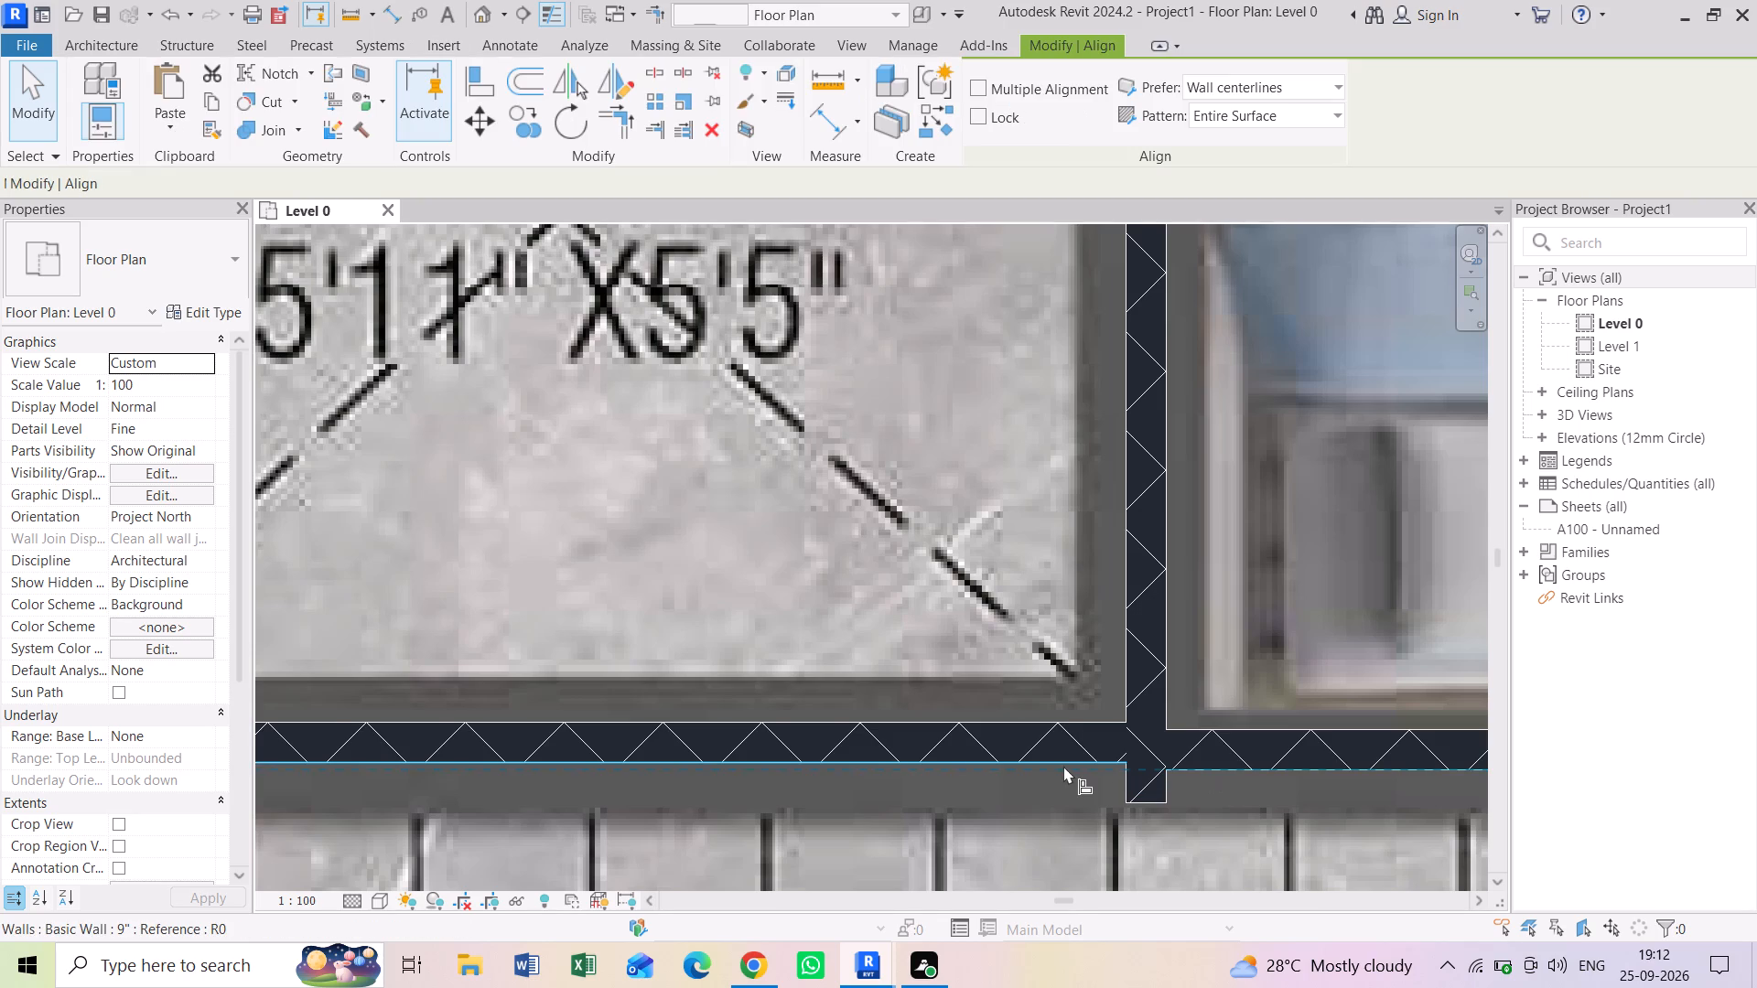
{"action": "key", "text": "Escape"}
{"action": "key", "text": "Escape"}
{"action": "key", "text": "Escape"}
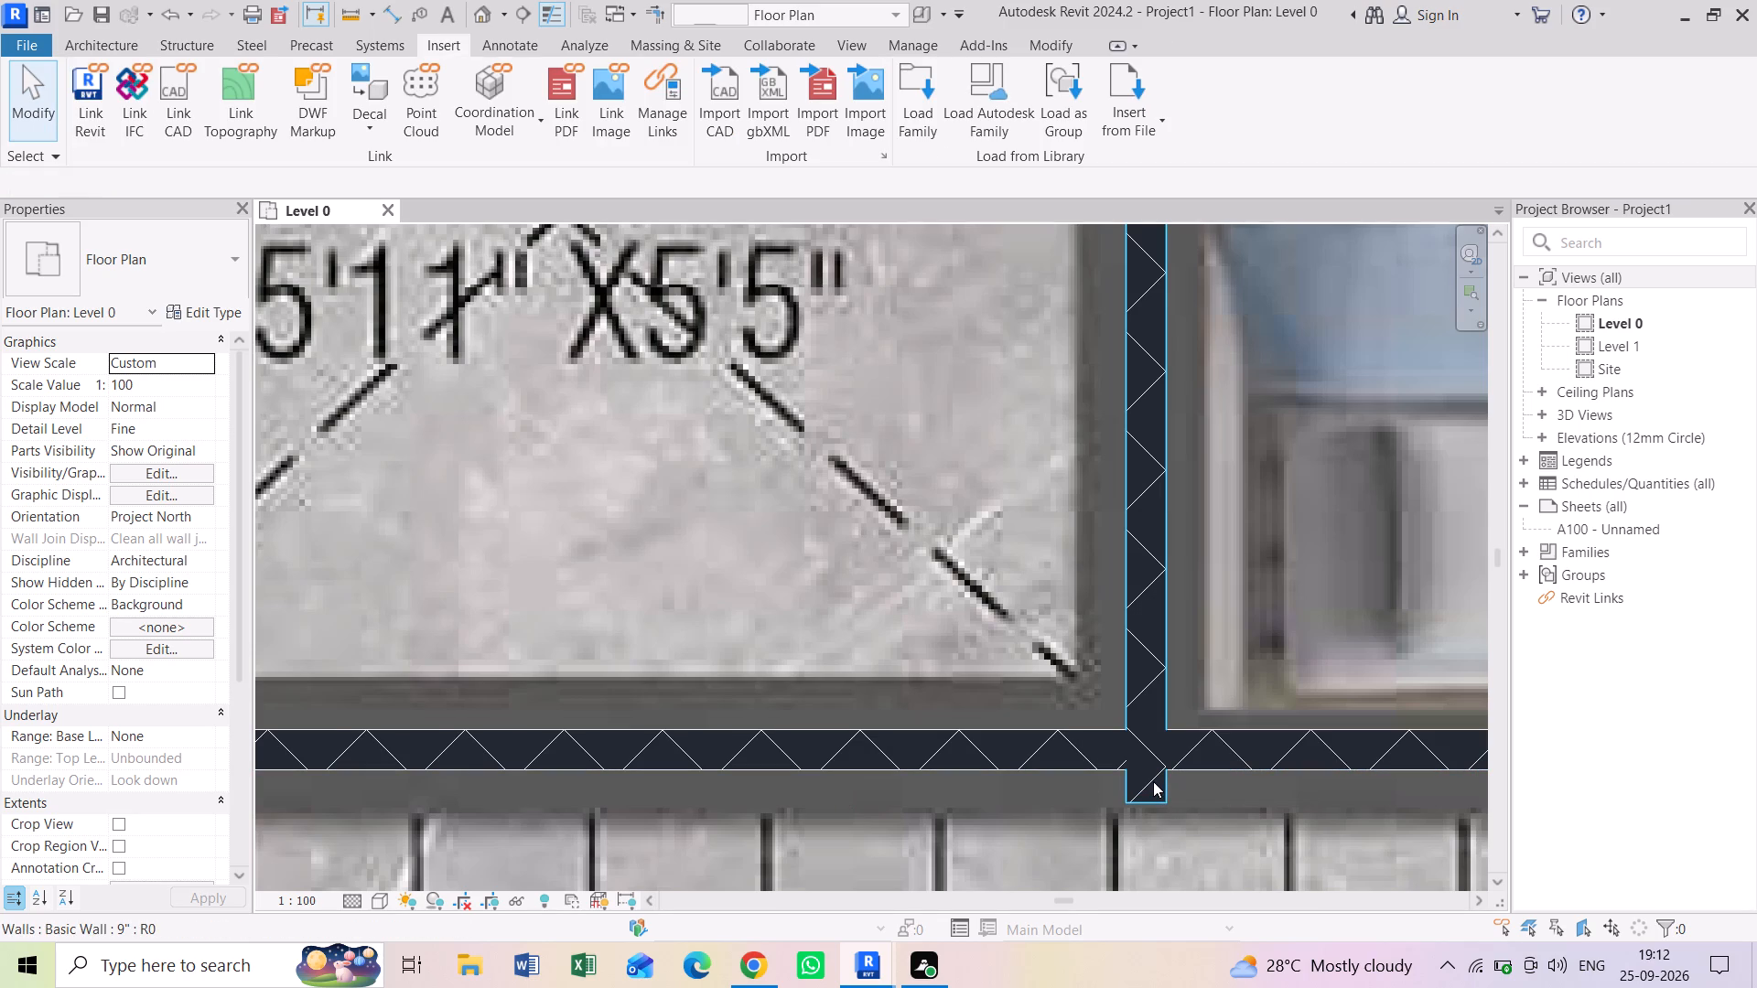
Align the protruding end of the wall between the lift and servant room with the lift wall's stair-side face.
{"action": "type", "text": "aa"}
{"action": "key", "text": "a"}
{"action": "left_click", "coordinate": [1105, 771]}
{"action": "left_click", "coordinate": [1141, 802]}
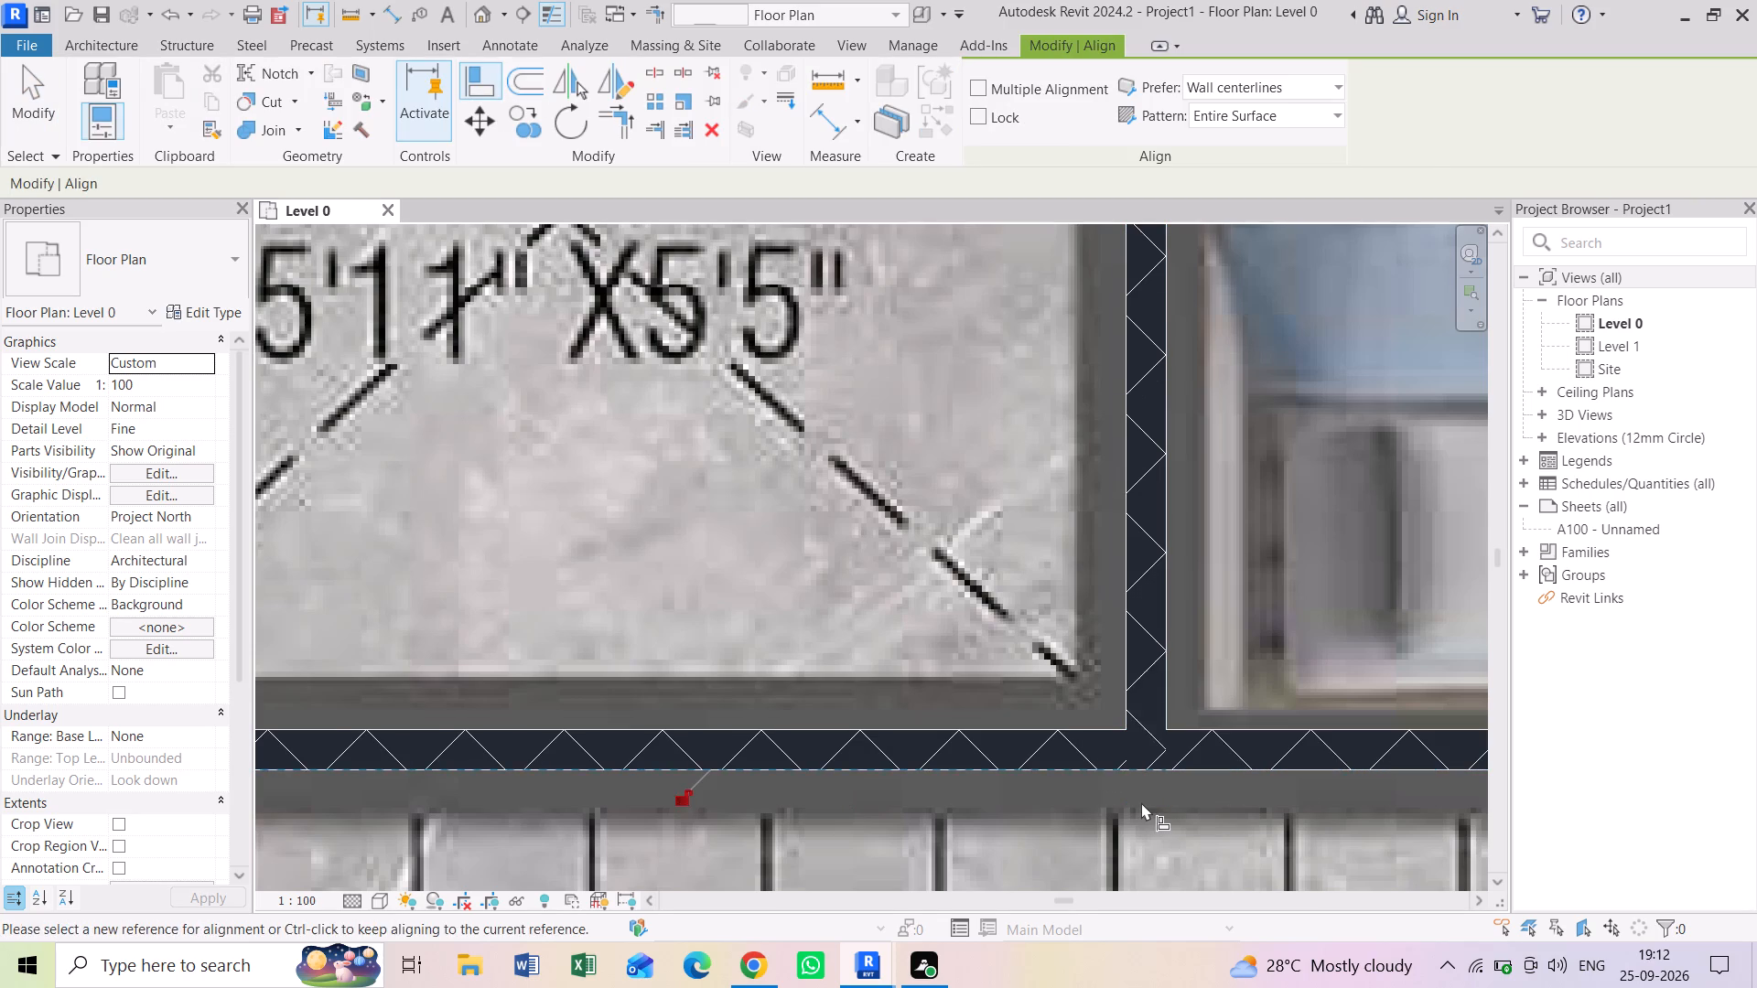
{"action": "scroll", "coordinate": [1115, 764], "scroll_direction": "down", "scroll_amount": 9}
{"action": "middle_click_drag", "start_coordinate": [932, 538], "coordinate": [931, 564]}
{"action": "key", "text": "Escape"}
{"action": "key", "text": "Escape"}
{"action": "key", "text": "Escape"}
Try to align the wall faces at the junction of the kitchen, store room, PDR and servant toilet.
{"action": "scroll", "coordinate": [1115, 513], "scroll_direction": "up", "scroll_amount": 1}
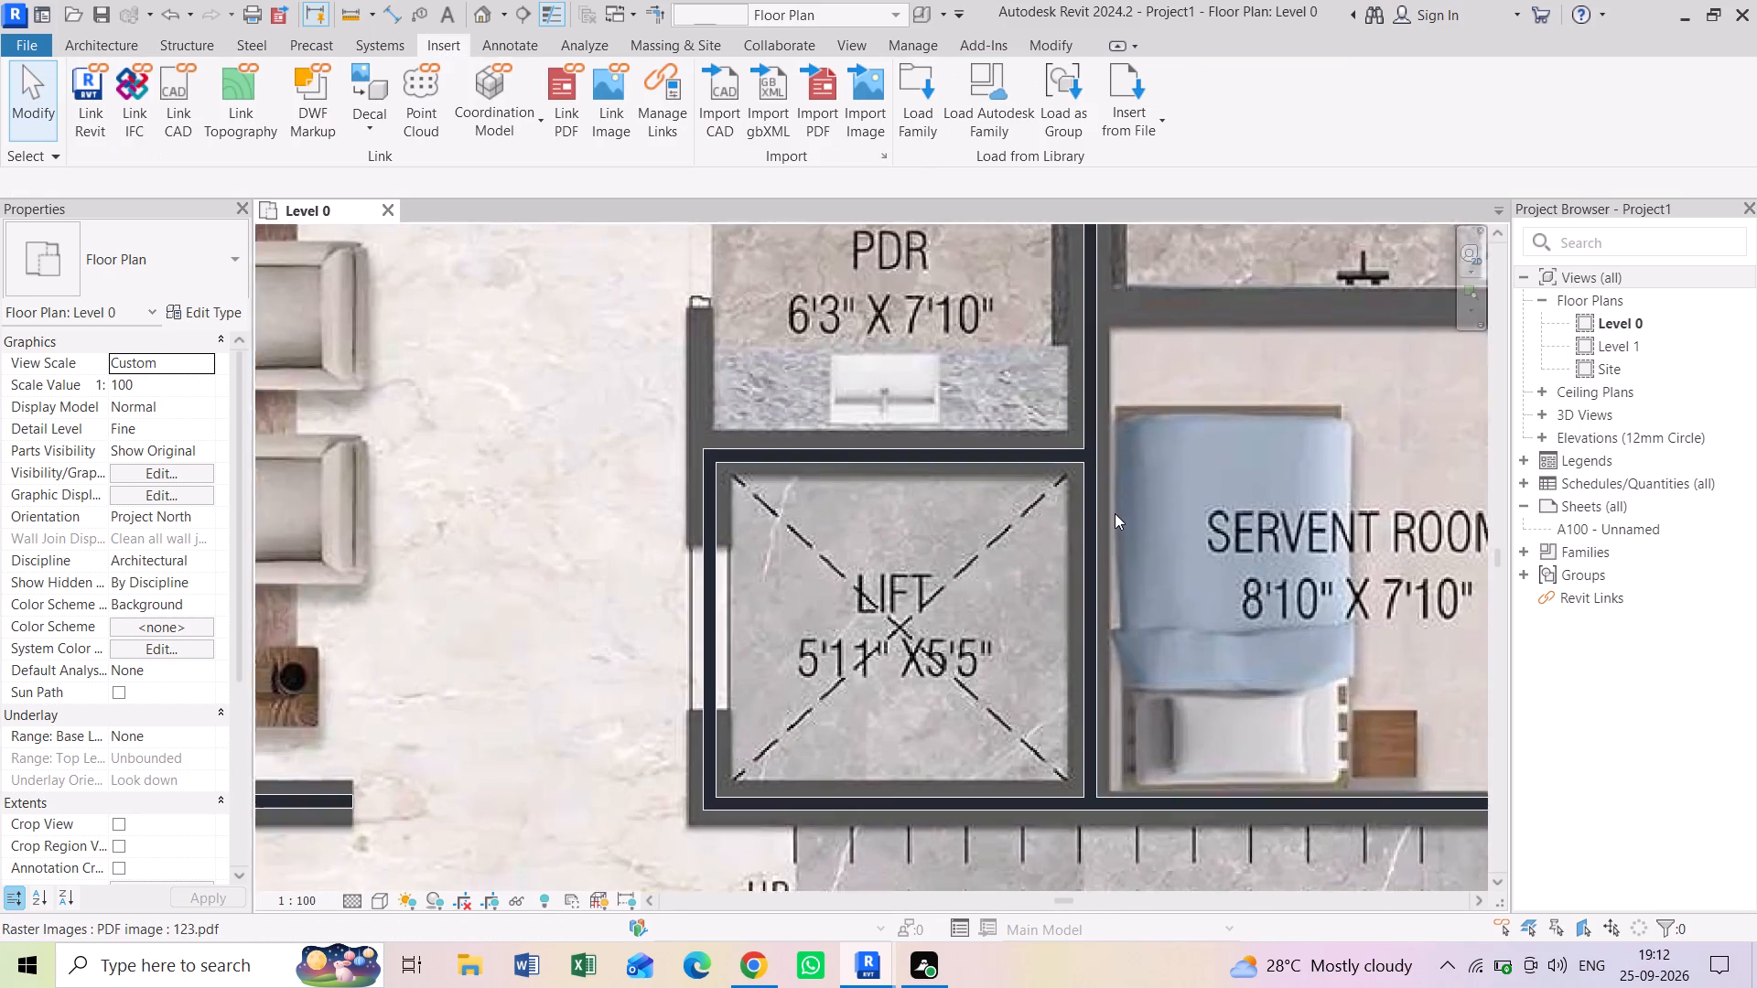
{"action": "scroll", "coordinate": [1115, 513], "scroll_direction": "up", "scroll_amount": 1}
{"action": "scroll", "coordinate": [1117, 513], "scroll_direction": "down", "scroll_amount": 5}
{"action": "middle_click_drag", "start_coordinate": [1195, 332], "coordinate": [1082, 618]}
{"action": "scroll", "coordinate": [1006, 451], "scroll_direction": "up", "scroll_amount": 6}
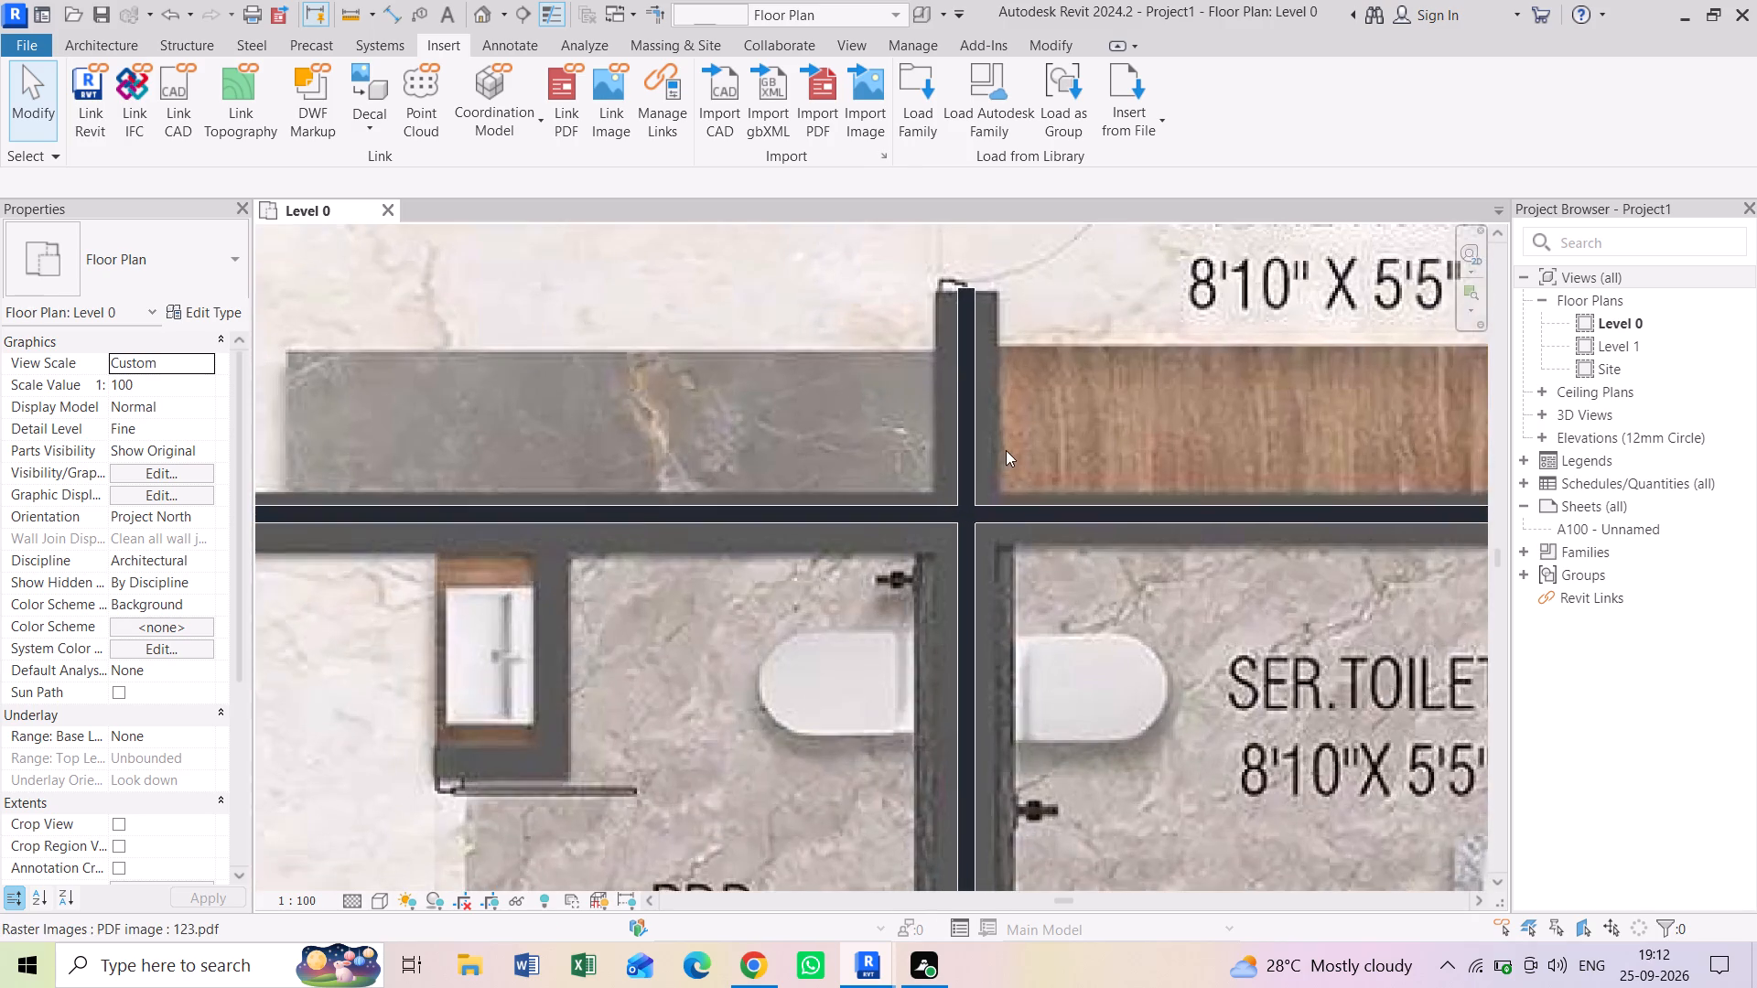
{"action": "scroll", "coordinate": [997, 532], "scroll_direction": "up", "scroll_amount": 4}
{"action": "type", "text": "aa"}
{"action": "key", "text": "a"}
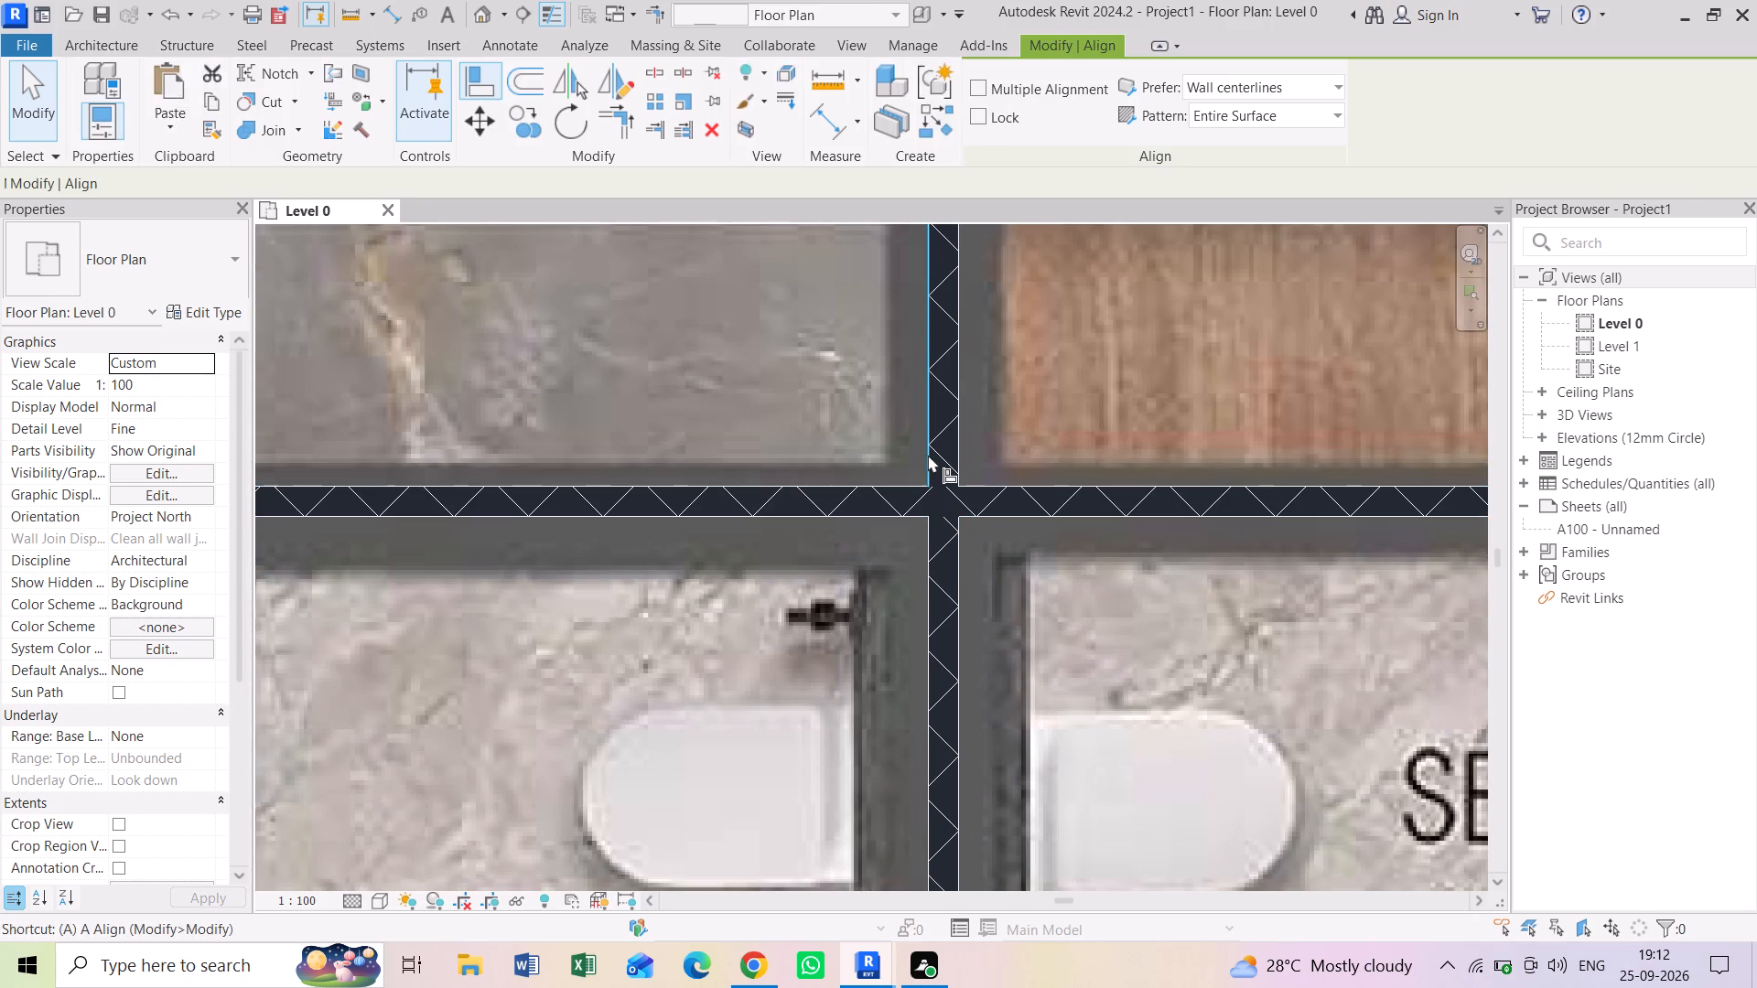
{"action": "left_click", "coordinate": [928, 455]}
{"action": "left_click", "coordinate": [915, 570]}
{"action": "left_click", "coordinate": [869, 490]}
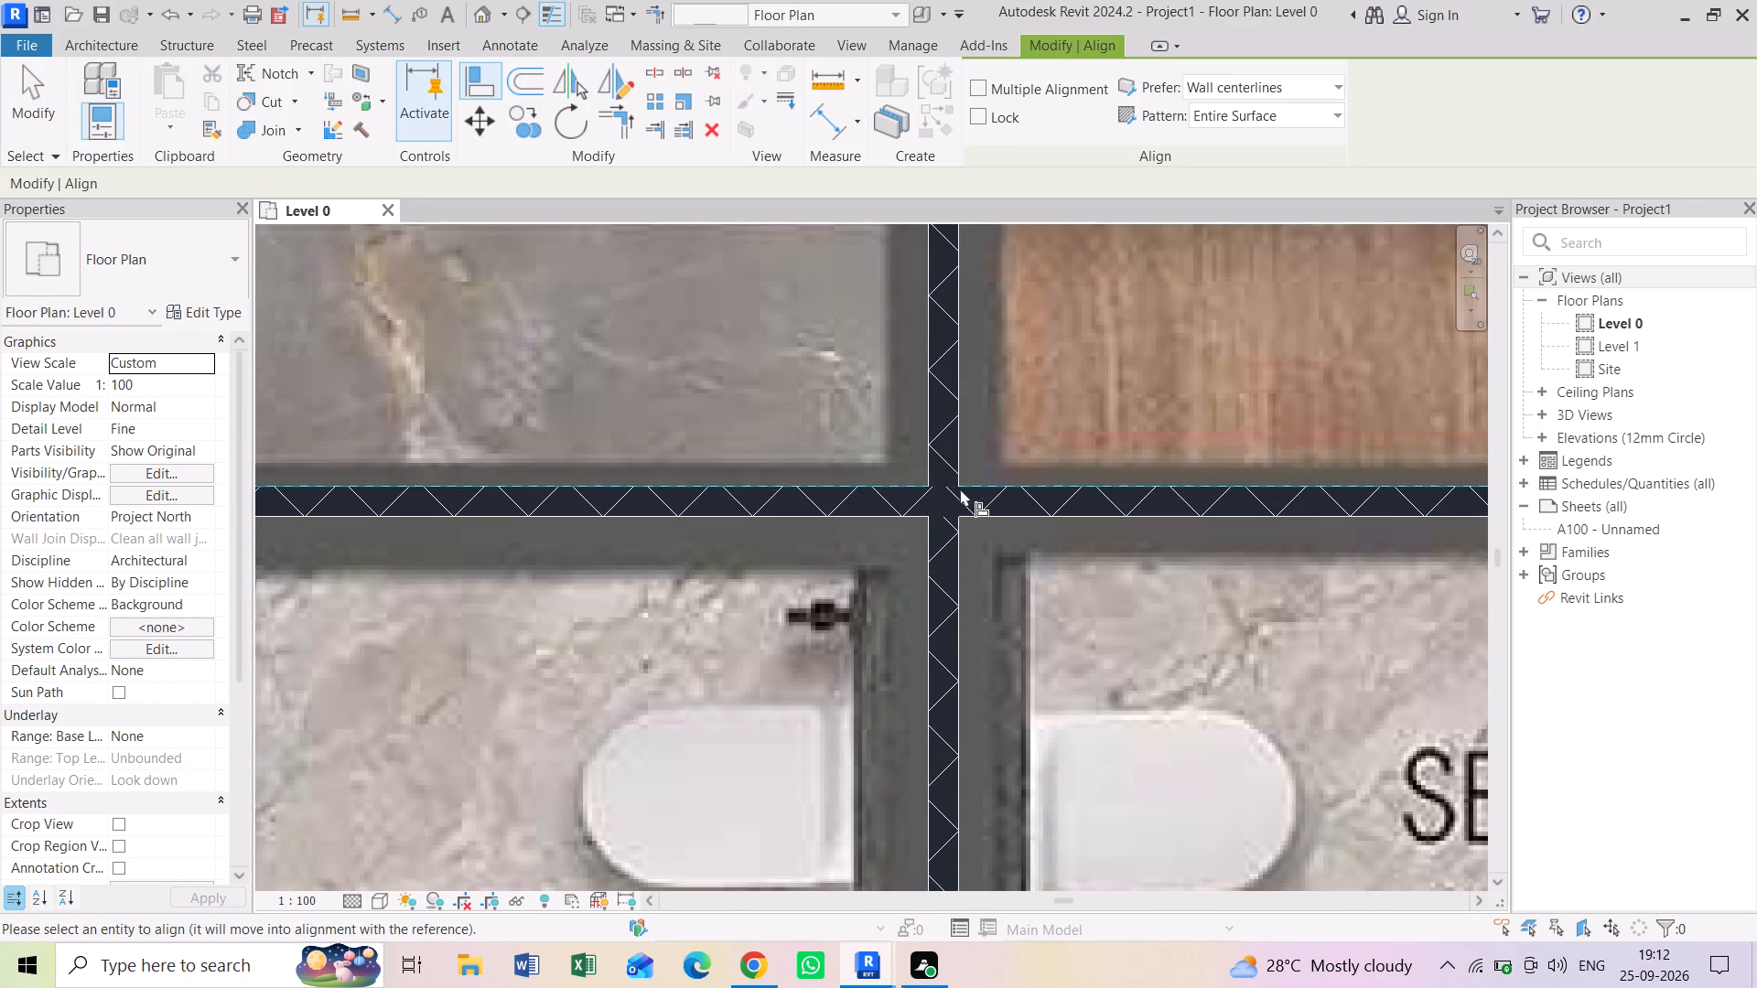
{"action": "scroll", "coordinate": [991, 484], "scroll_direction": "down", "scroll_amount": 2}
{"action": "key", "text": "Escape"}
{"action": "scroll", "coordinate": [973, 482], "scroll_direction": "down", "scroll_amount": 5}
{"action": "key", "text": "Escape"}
Examine the living room and kitchen/dining area of the plan for walls still undrawn.
{"action": "middle_click_drag", "start_coordinate": [706, 570], "coordinate": [833, 575]}
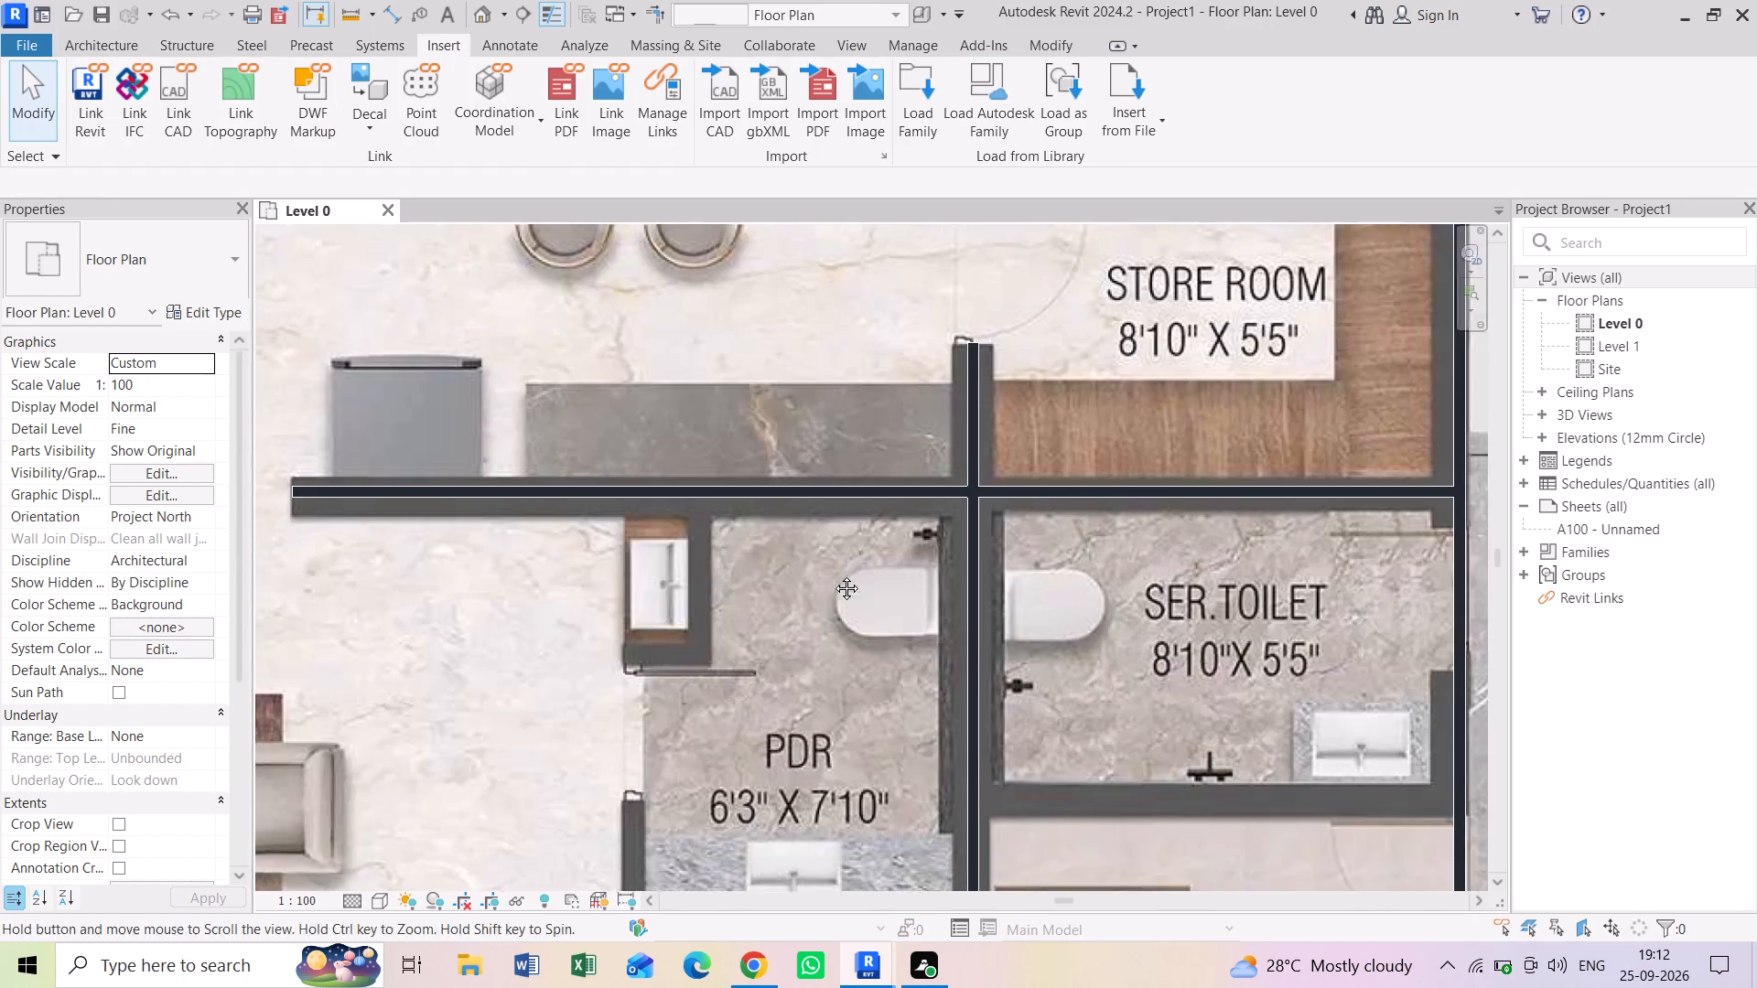
{"action": "middle_click_drag", "start_coordinate": [833, 575], "coordinate": [852, 577]}
{"action": "scroll", "coordinate": [697, 603], "scroll_direction": "down", "scroll_amount": 2}
{"action": "middle_click_drag", "start_coordinate": [526, 616], "coordinate": [832, 650]}
{"action": "scroll", "coordinate": [596, 590], "scroll_direction": "down", "scroll_amount": 2}
{"action": "middle_click_drag", "start_coordinate": [519, 595], "coordinate": [684, 623]}
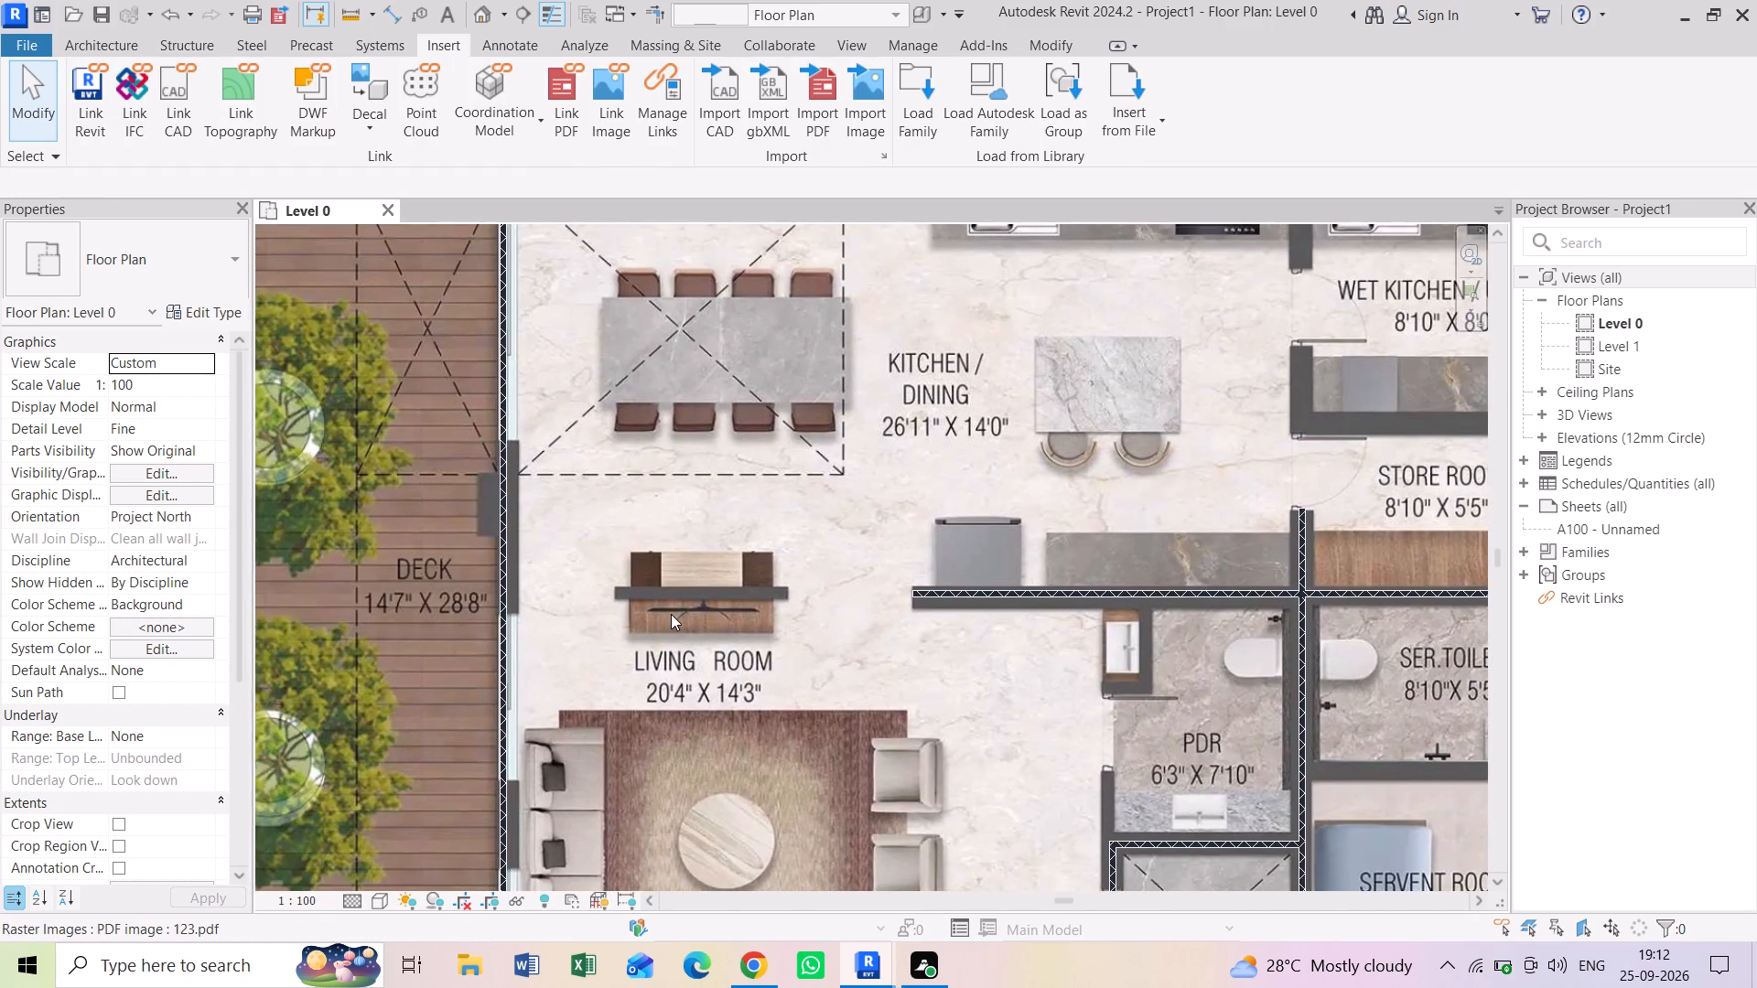
{"action": "scroll", "coordinate": [671, 614], "scroll_direction": "up", "scroll_amount": 4}
{"action": "scroll", "coordinate": [671, 614], "scroll_direction": "down", "scroll_amount": 1}
{"action": "scroll", "coordinate": [956, 628], "scroll_direction": "down", "scroll_amount": 1}
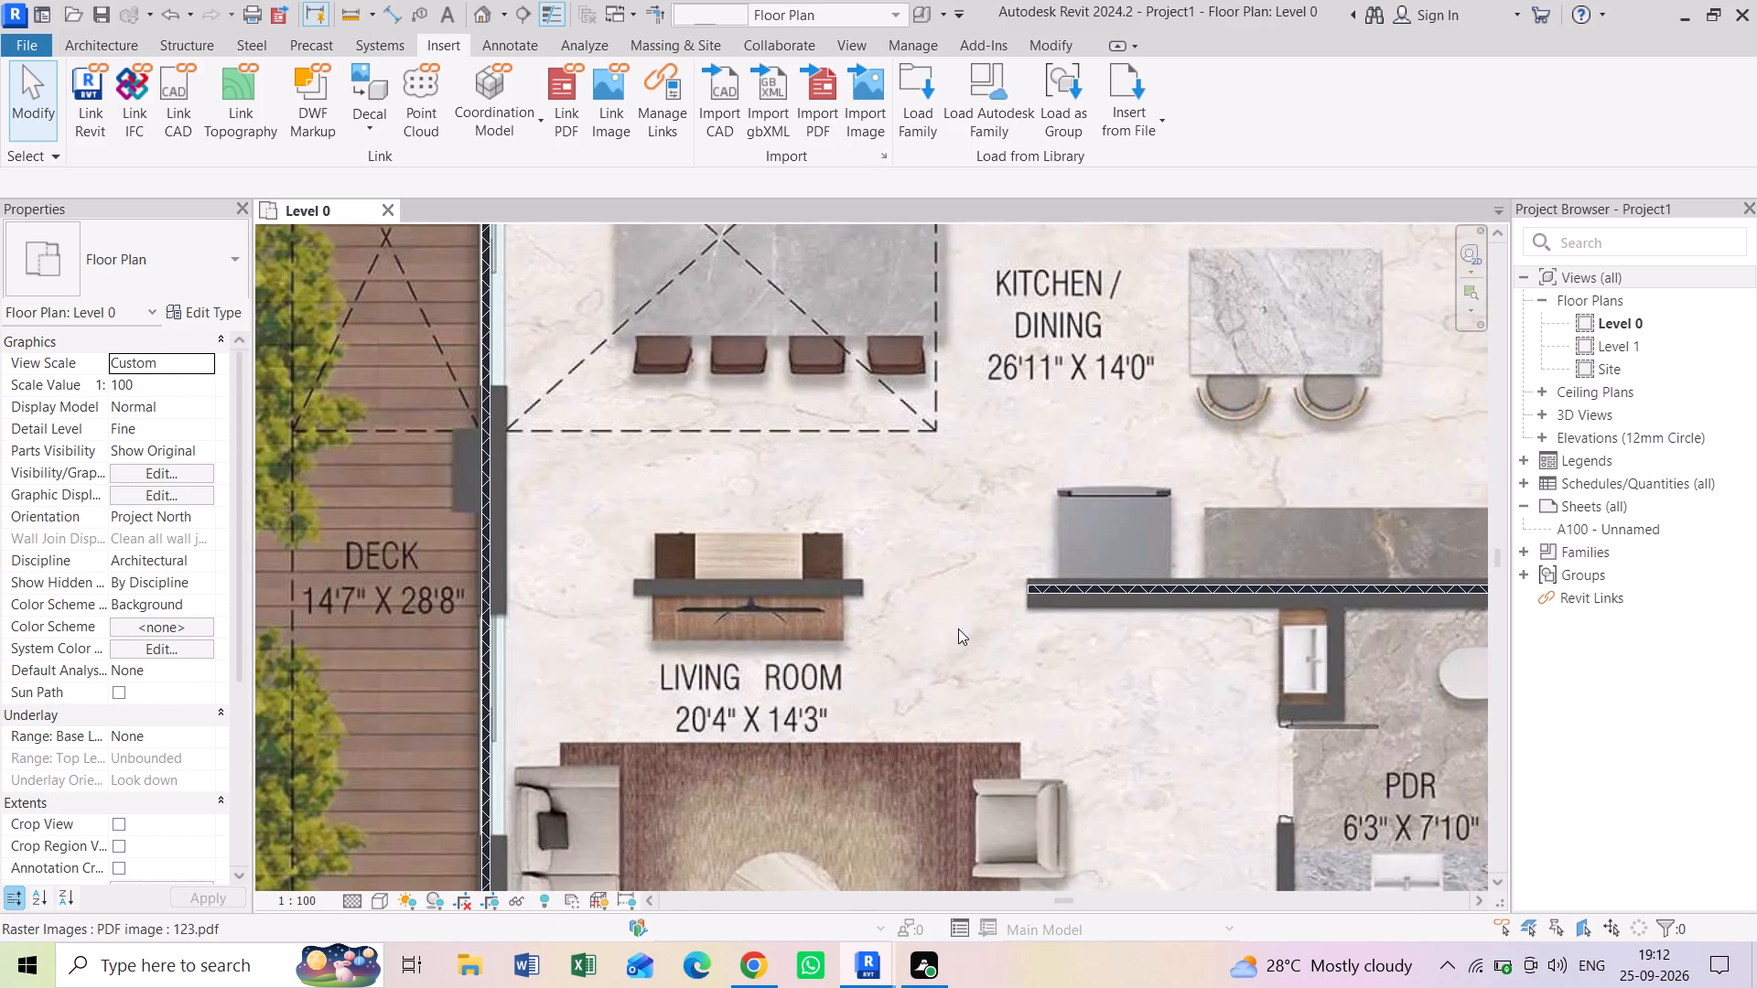
{"action": "scroll", "coordinate": [958, 628], "scroll_direction": "down", "scroll_amount": 1}
Draw a 9" wall about 12' long between the kitchen and wet kitchen, from the outer wall to the wet kitchen door opening.
{"action": "middle_click_drag", "start_coordinate": [1106, 511], "coordinate": [785, 703]}
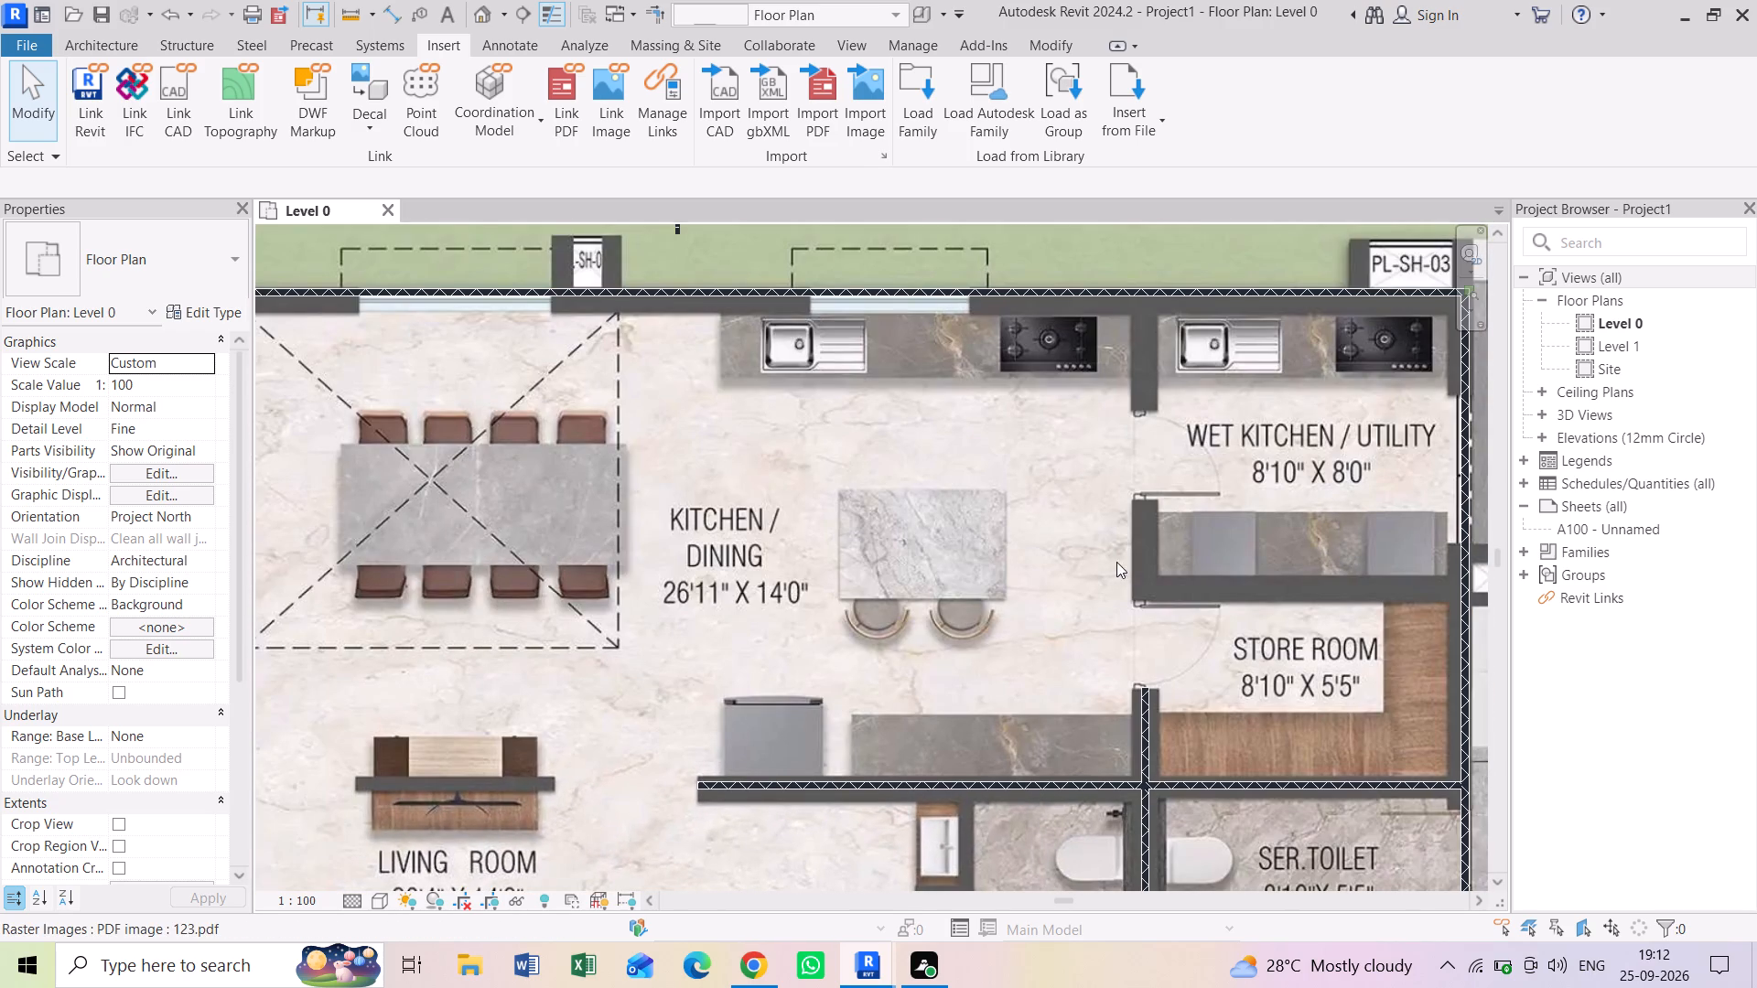
{"action": "middle_click_drag", "start_coordinate": [1181, 408], "coordinate": [897, 446]}
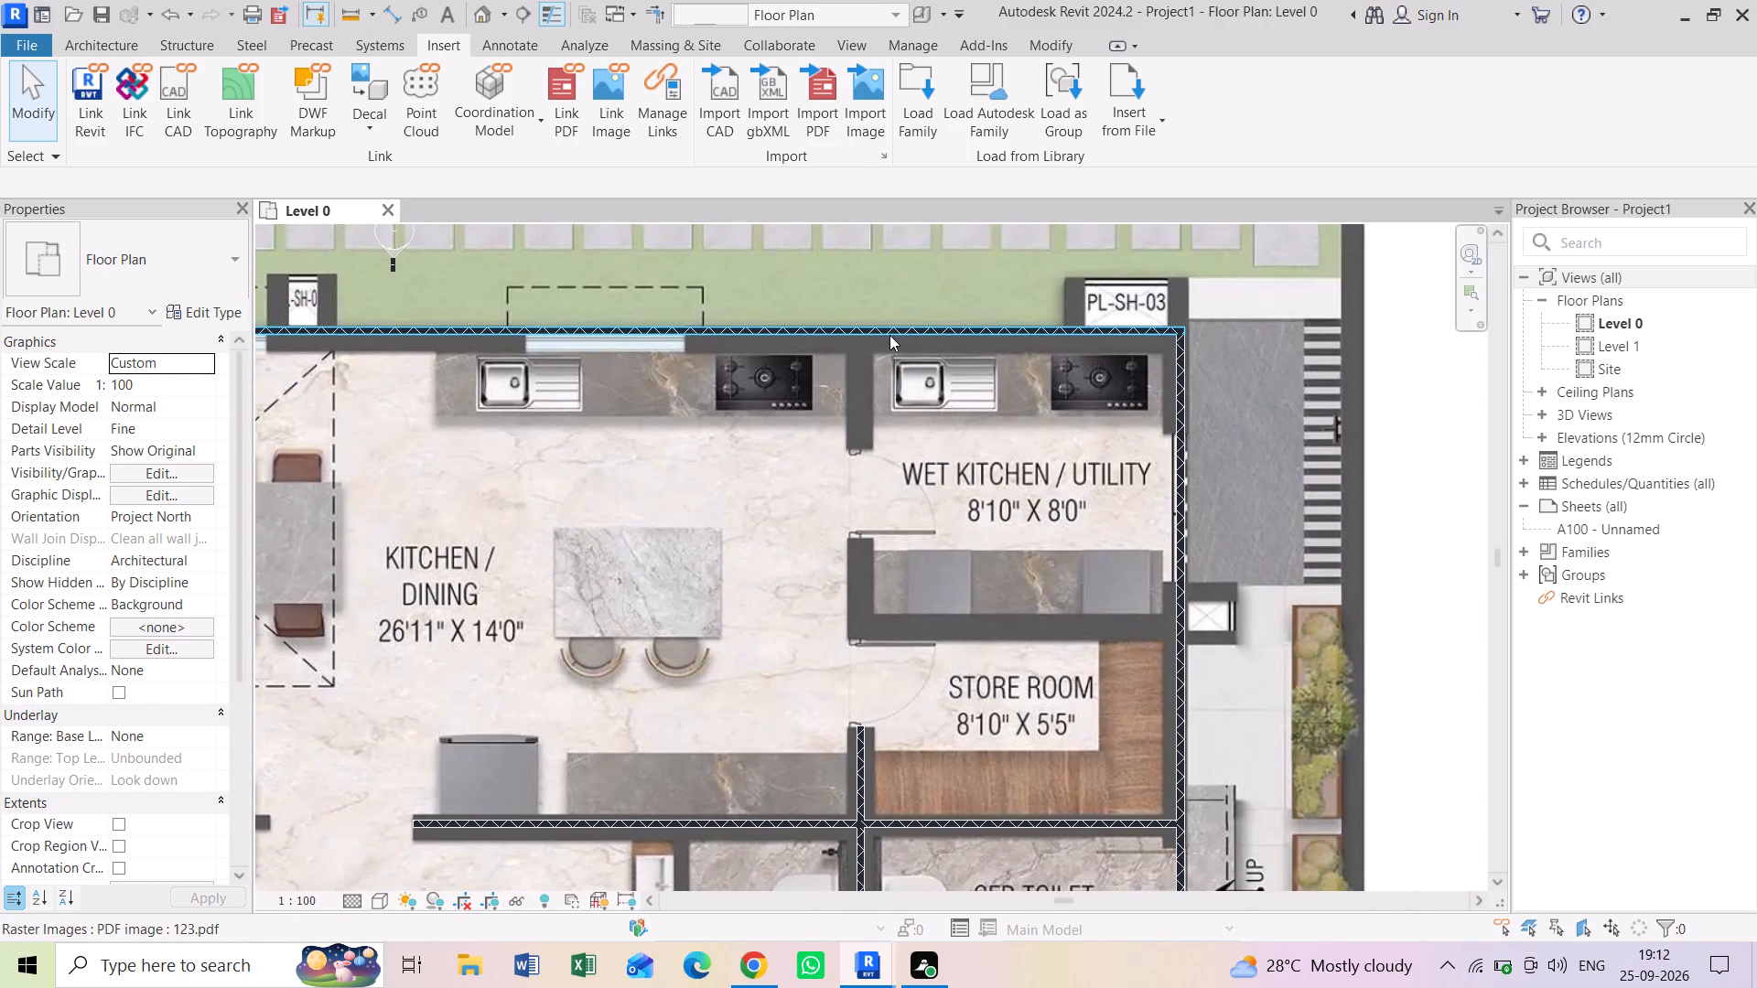
{"action": "scroll", "coordinate": [859, 347], "scroll_direction": "up", "scroll_amount": 1}
{"action": "key", "text": "w"}
{"action": "key", "text": "a"}
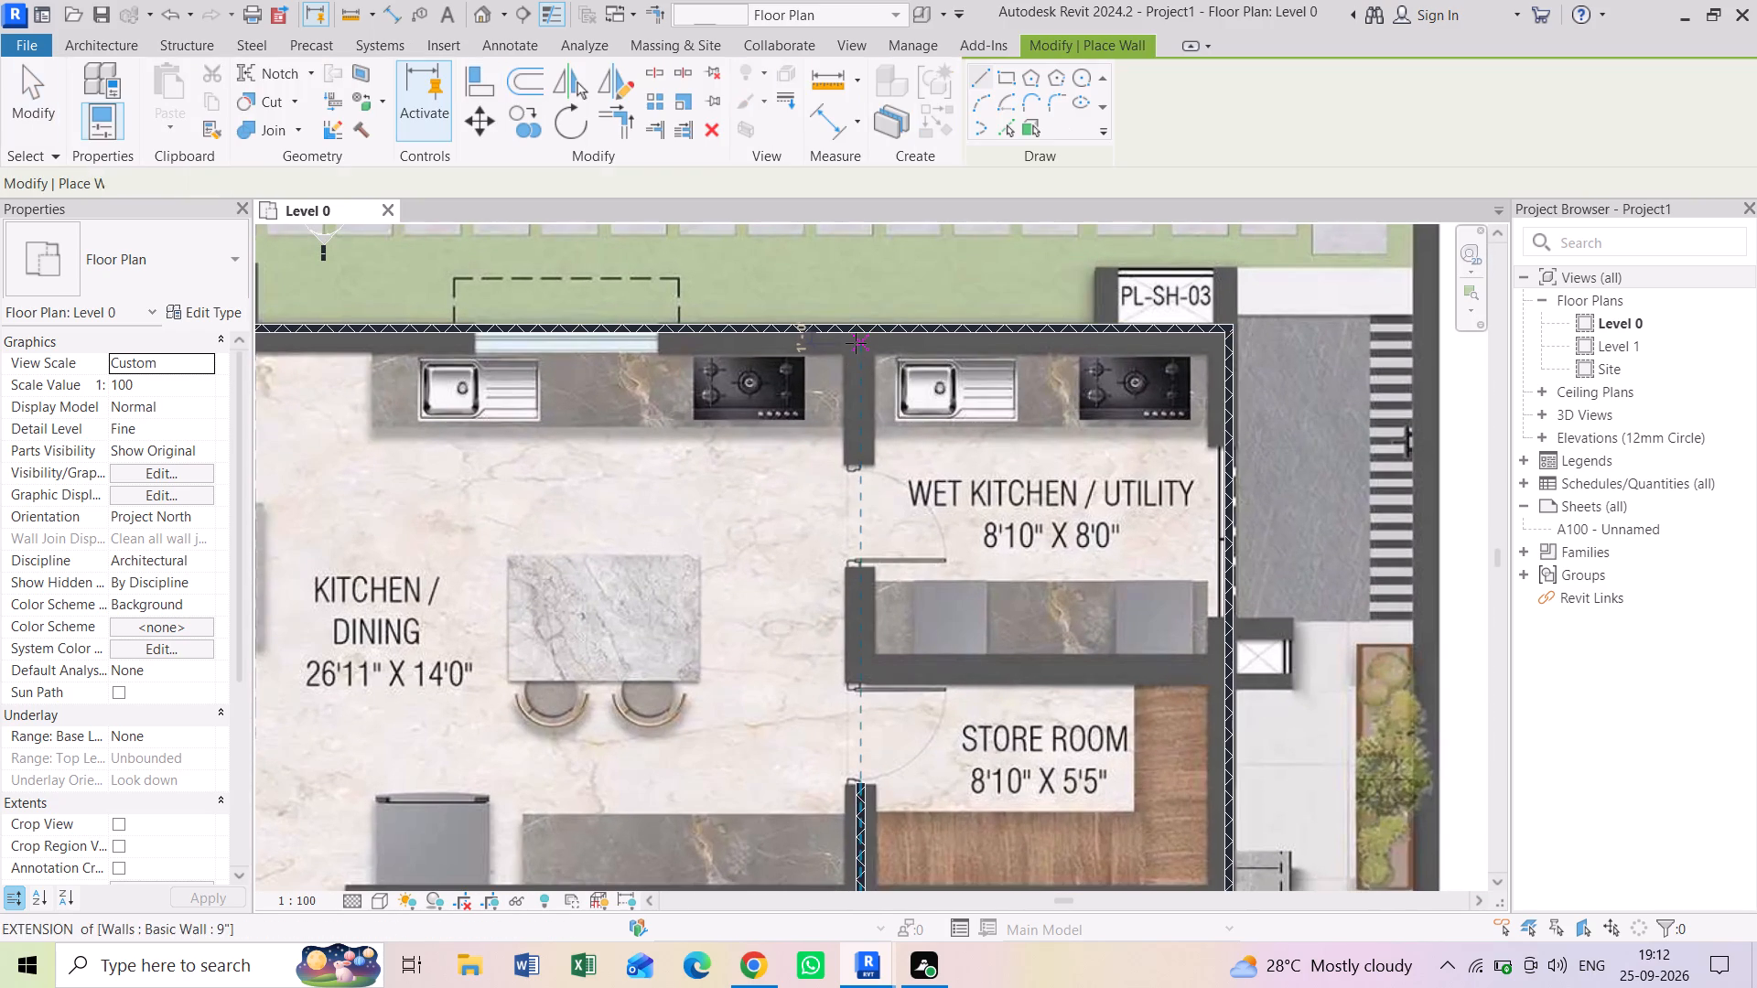
{"action": "scroll", "coordinate": [856, 342], "scroll_direction": "up", "scroll_amount": 3}
{"action": "left_click", "coordinate": [864, 330]}
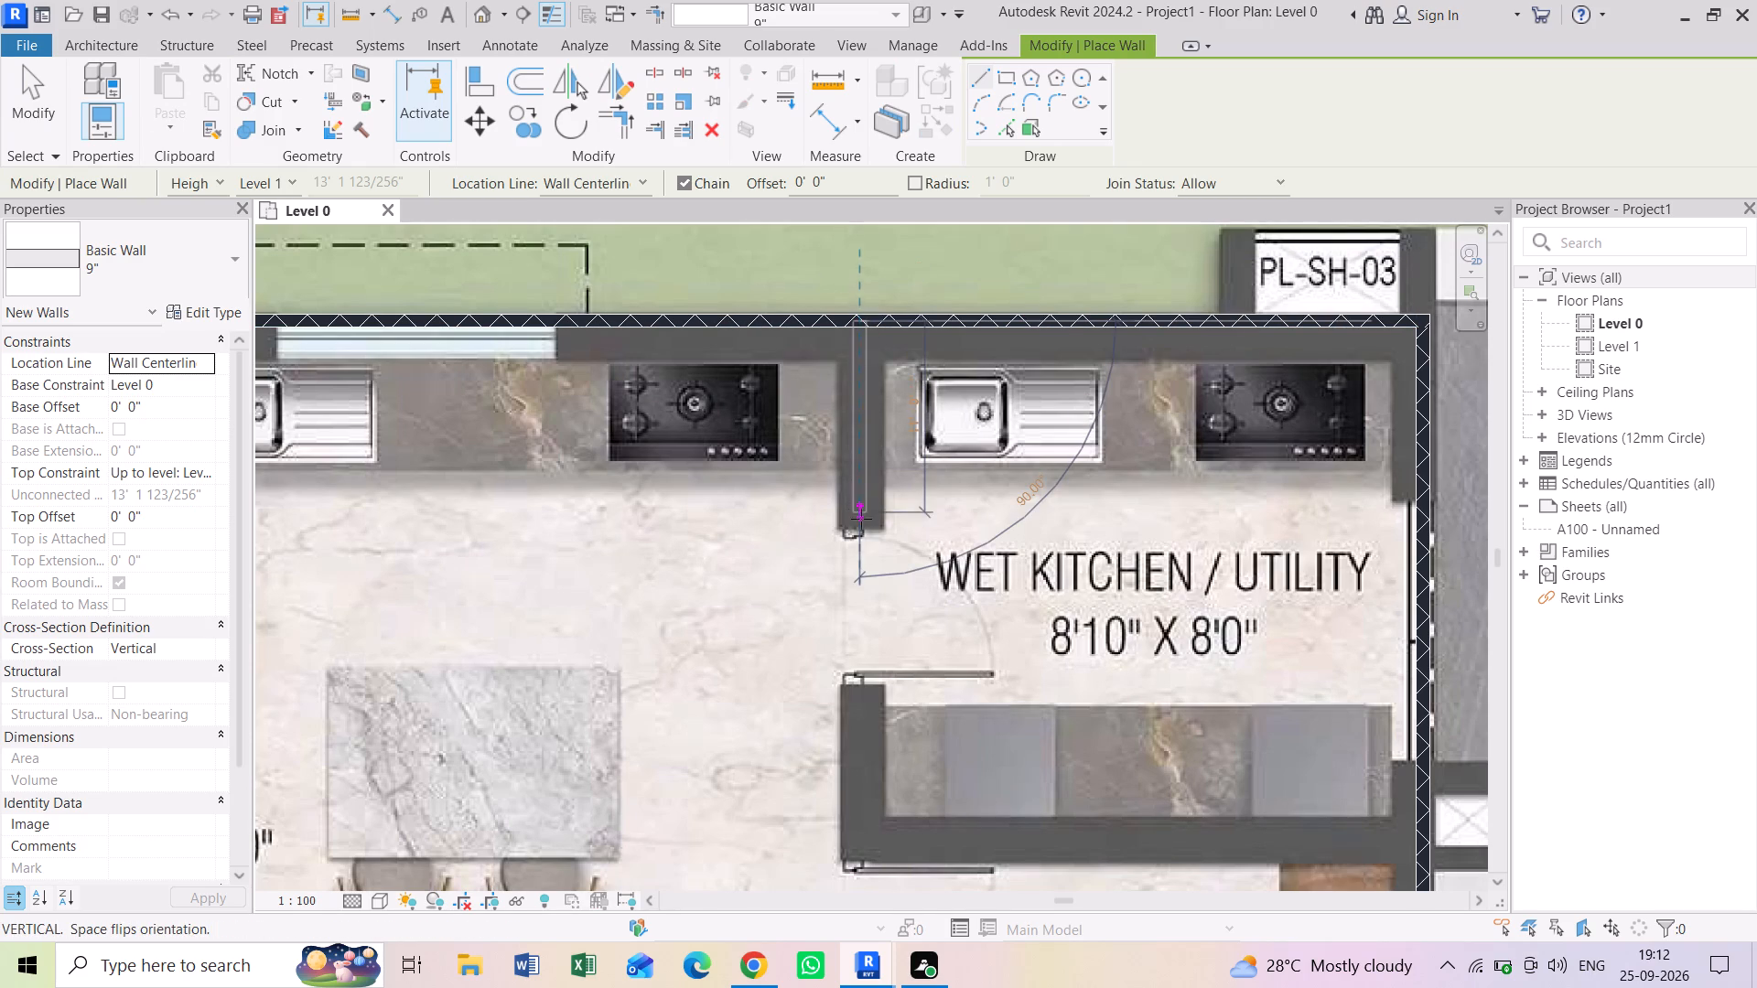
{"action": "scroll", "coordinate": [861, 528], "scroll_direction": "up", "scroll_amount": 8}
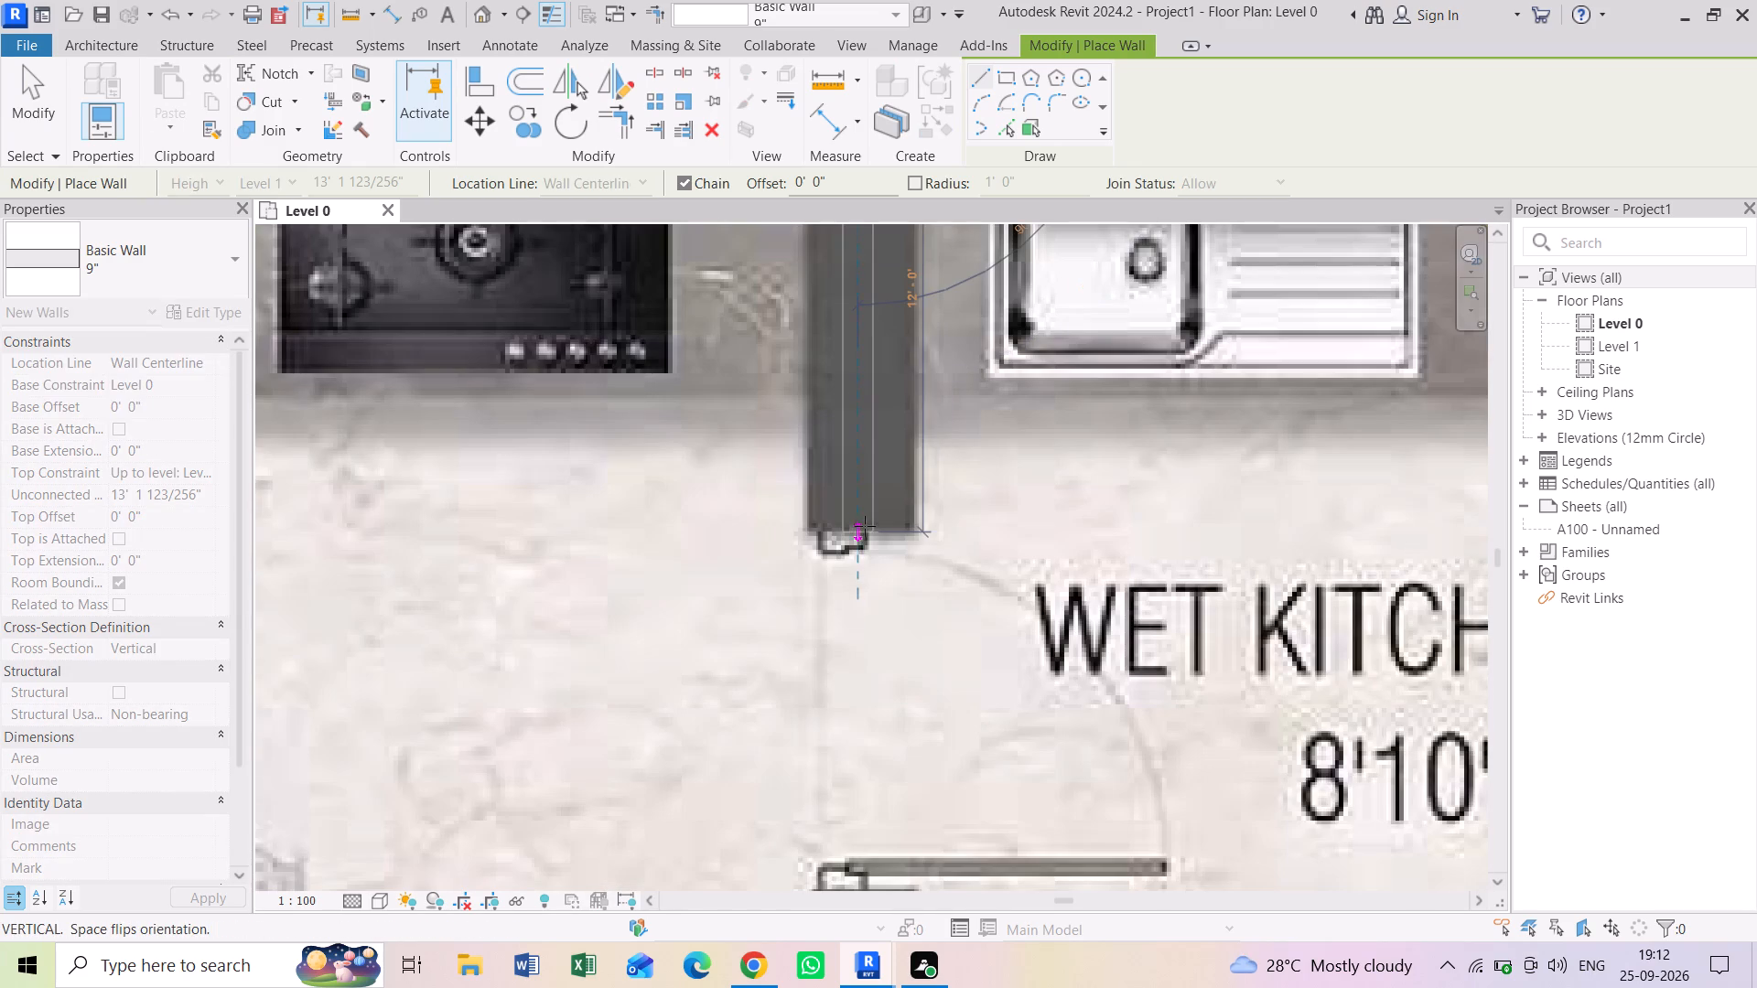
{"action": "scroll", "coordinate": [865, 526], "scroll_direction": "up", "scroll_amount": 2}
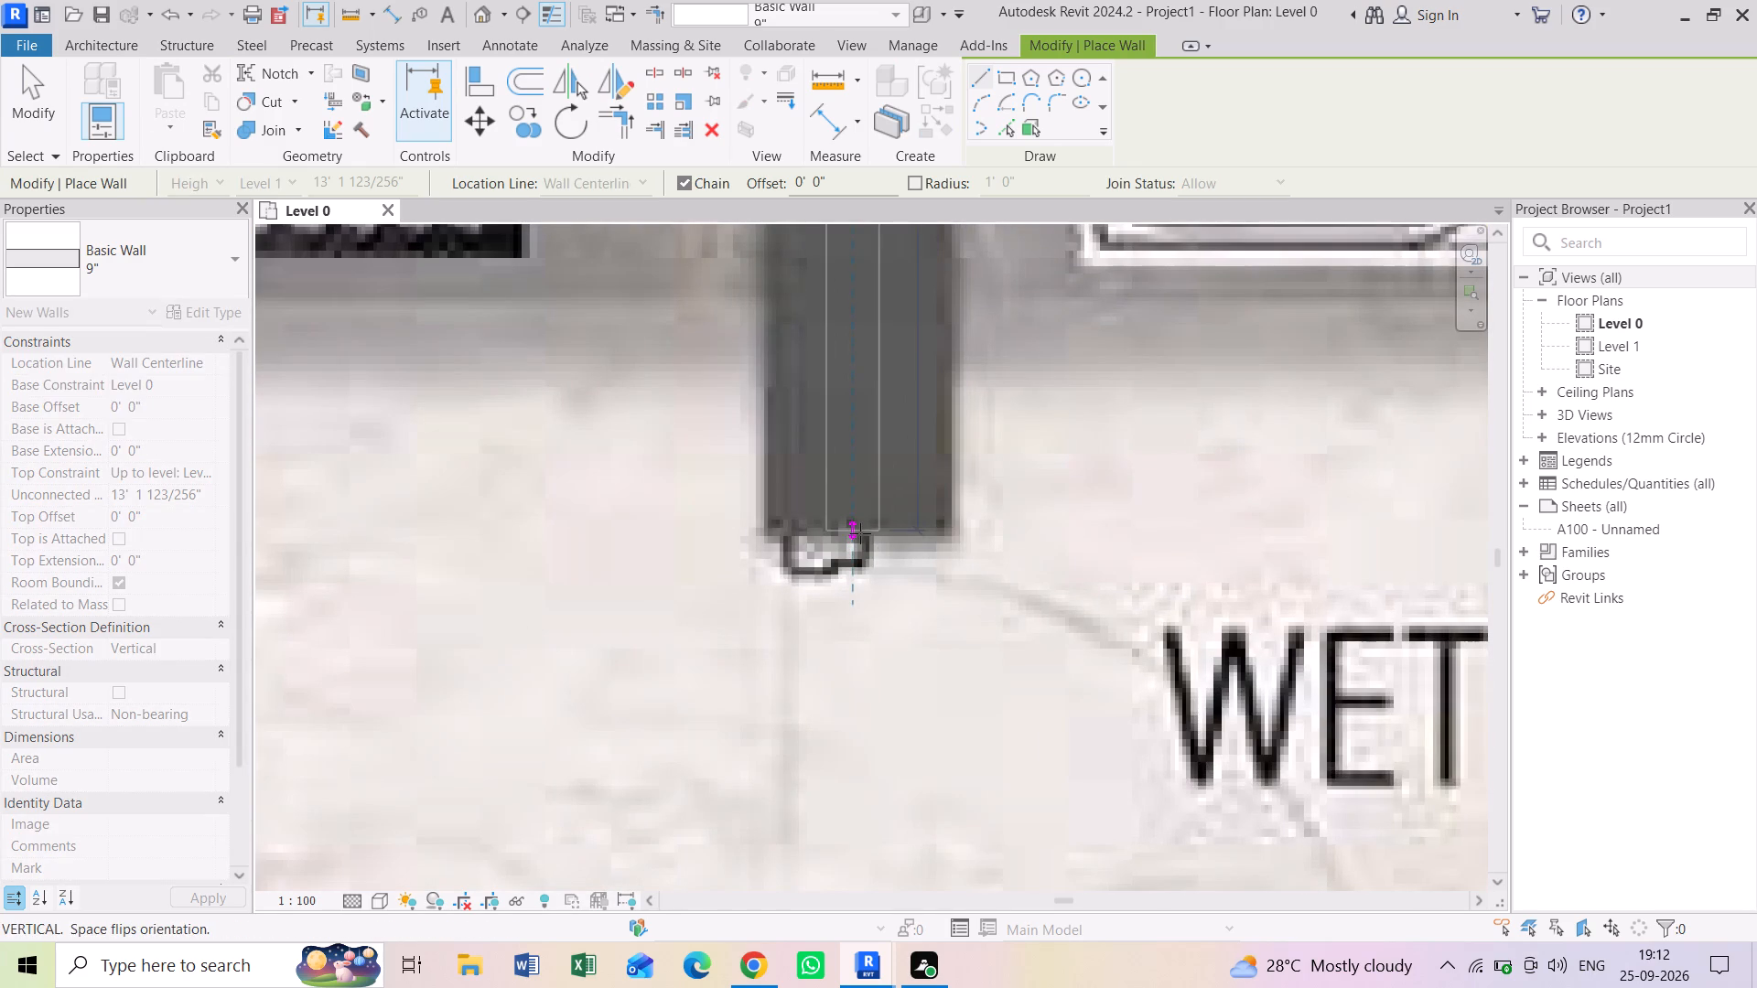
{"action": "left_click", "coordinate": [860, 533]}
{"action": "scroll", "coordinate": [875, 539], "scroll_direction": "down", "scroll_amount": 7}
{"action": "scroll", "coordinate": [875, 539], "scroll_direction": "up", "scroll_amount": 1}
{"action": "middle_click_drag", "start_coordinate": [875, 539], "coordinate": [885, 323]}
{"action": "key", "text": "Escape"}
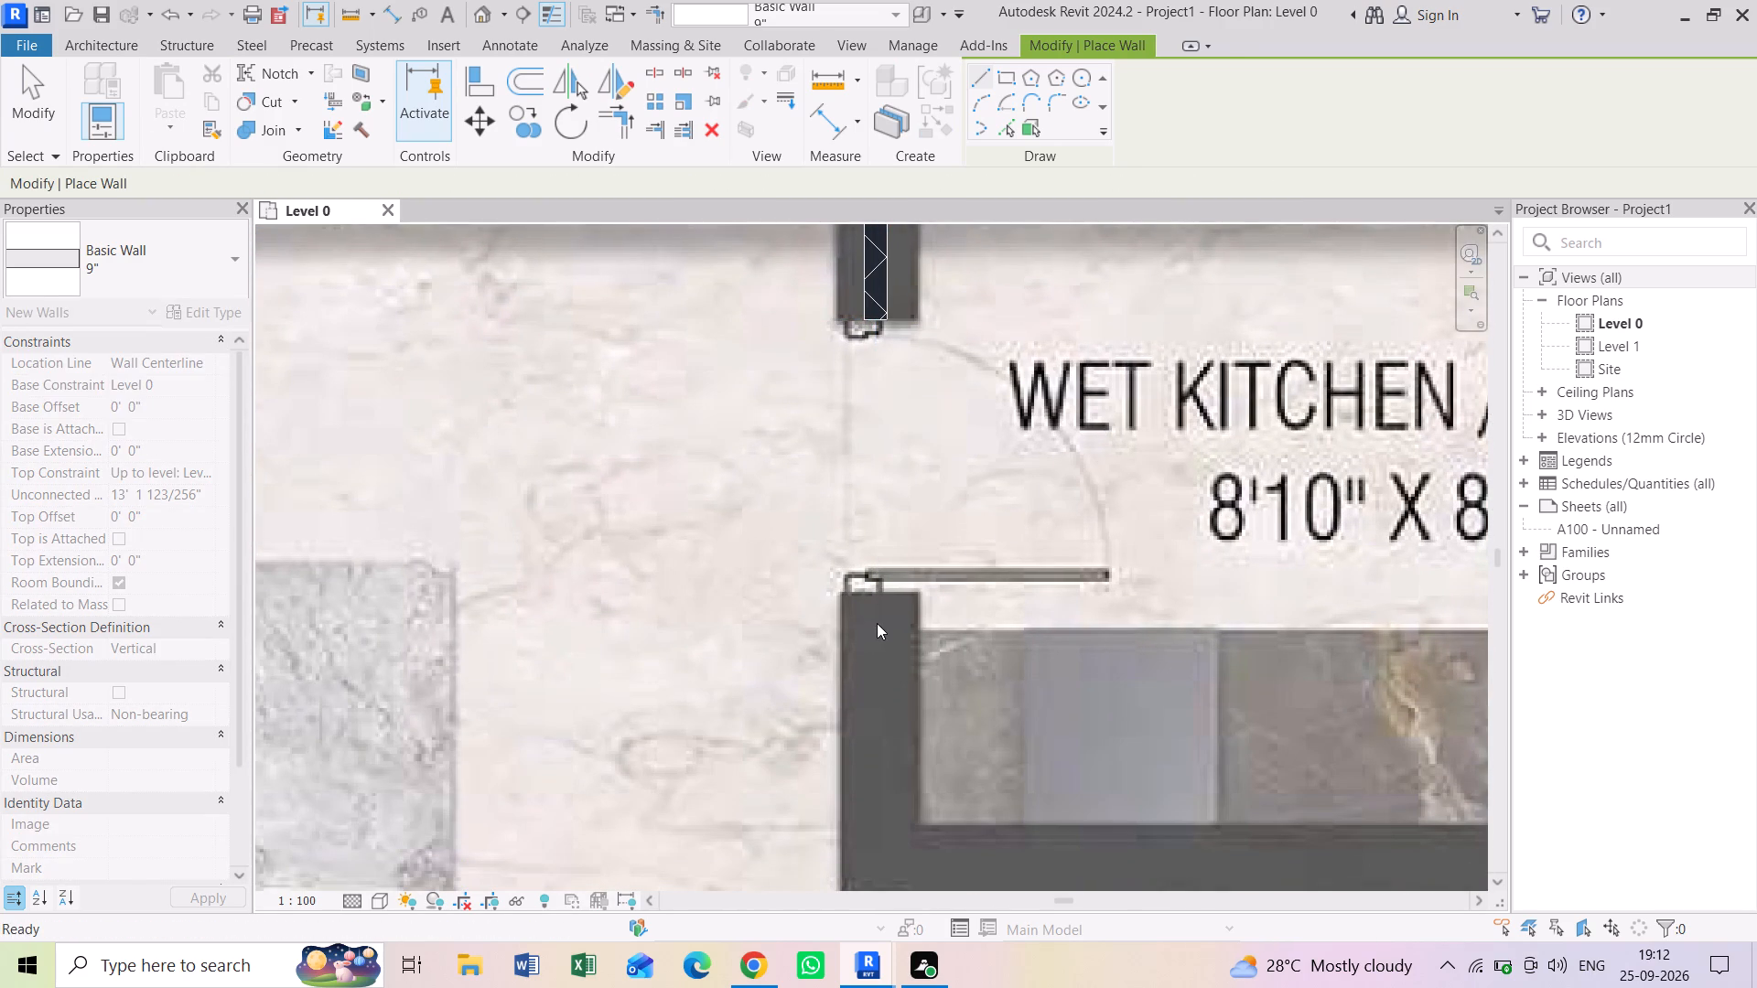
Draw a 9" wall about 17'-6" long from the other side of the wet kitchen door past the store room door opening.
{"action": "left_click", "coordinate": [878, 594]}
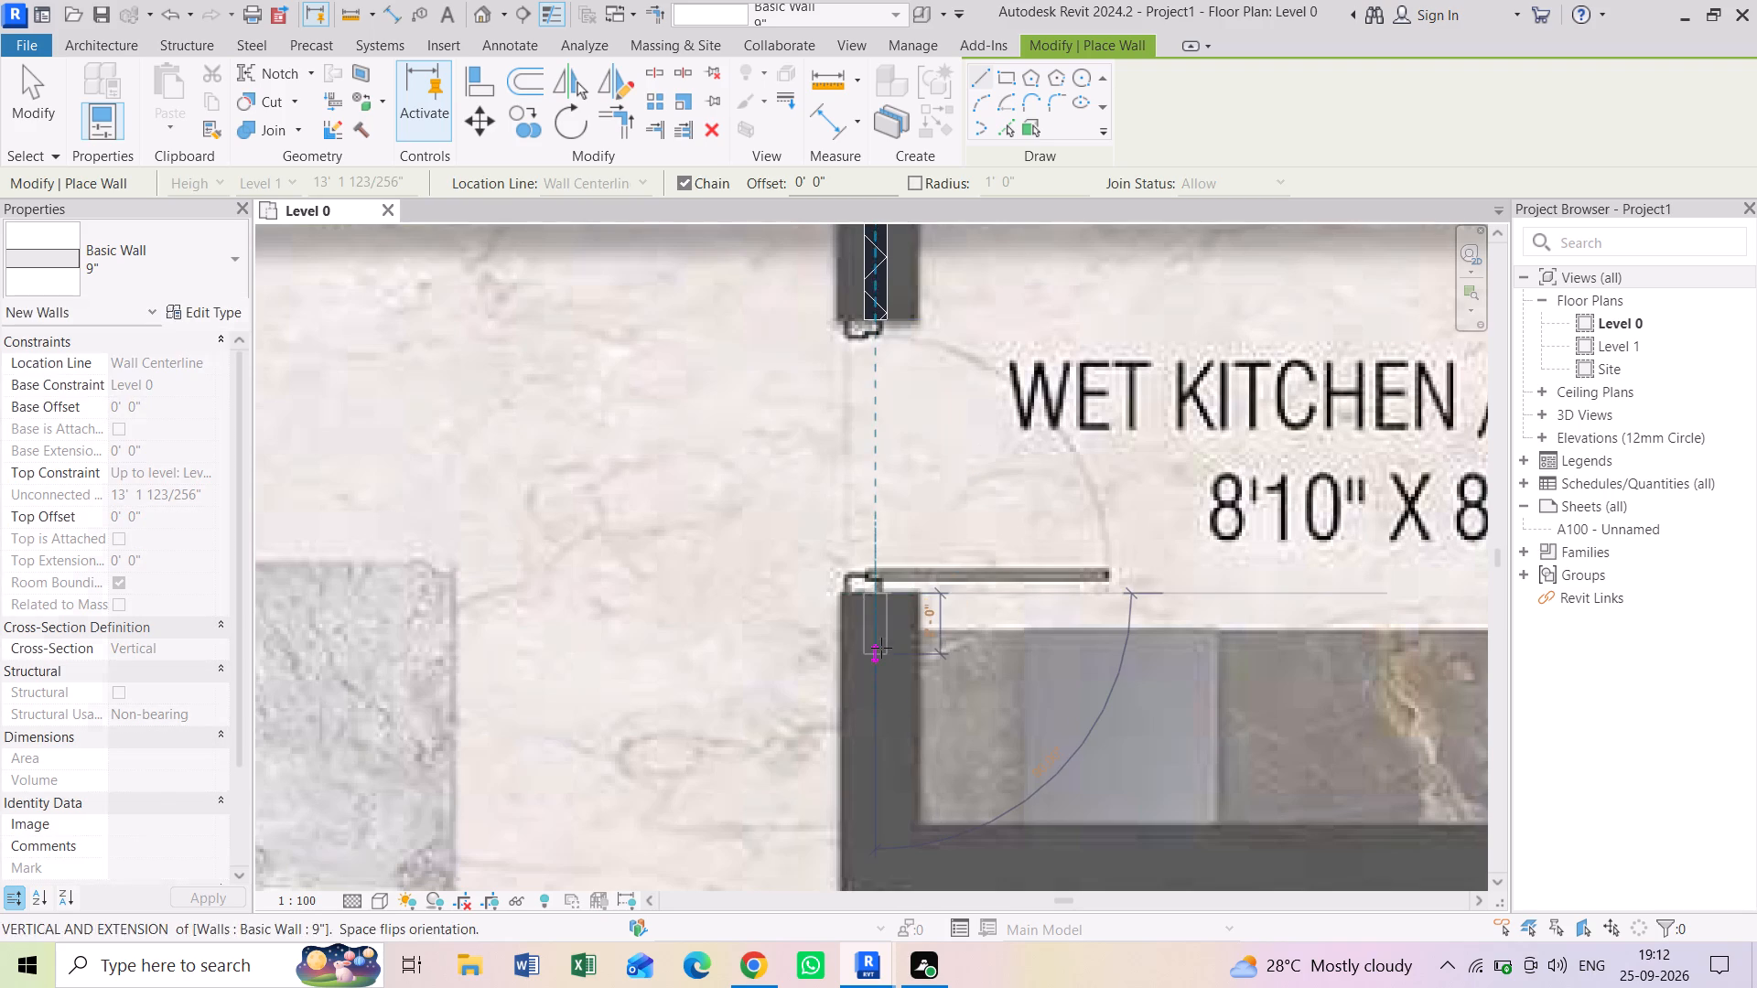
{"action": "middle_click_drag", "start_coordinate": [881, 648], "coordinate": [899, 348]}
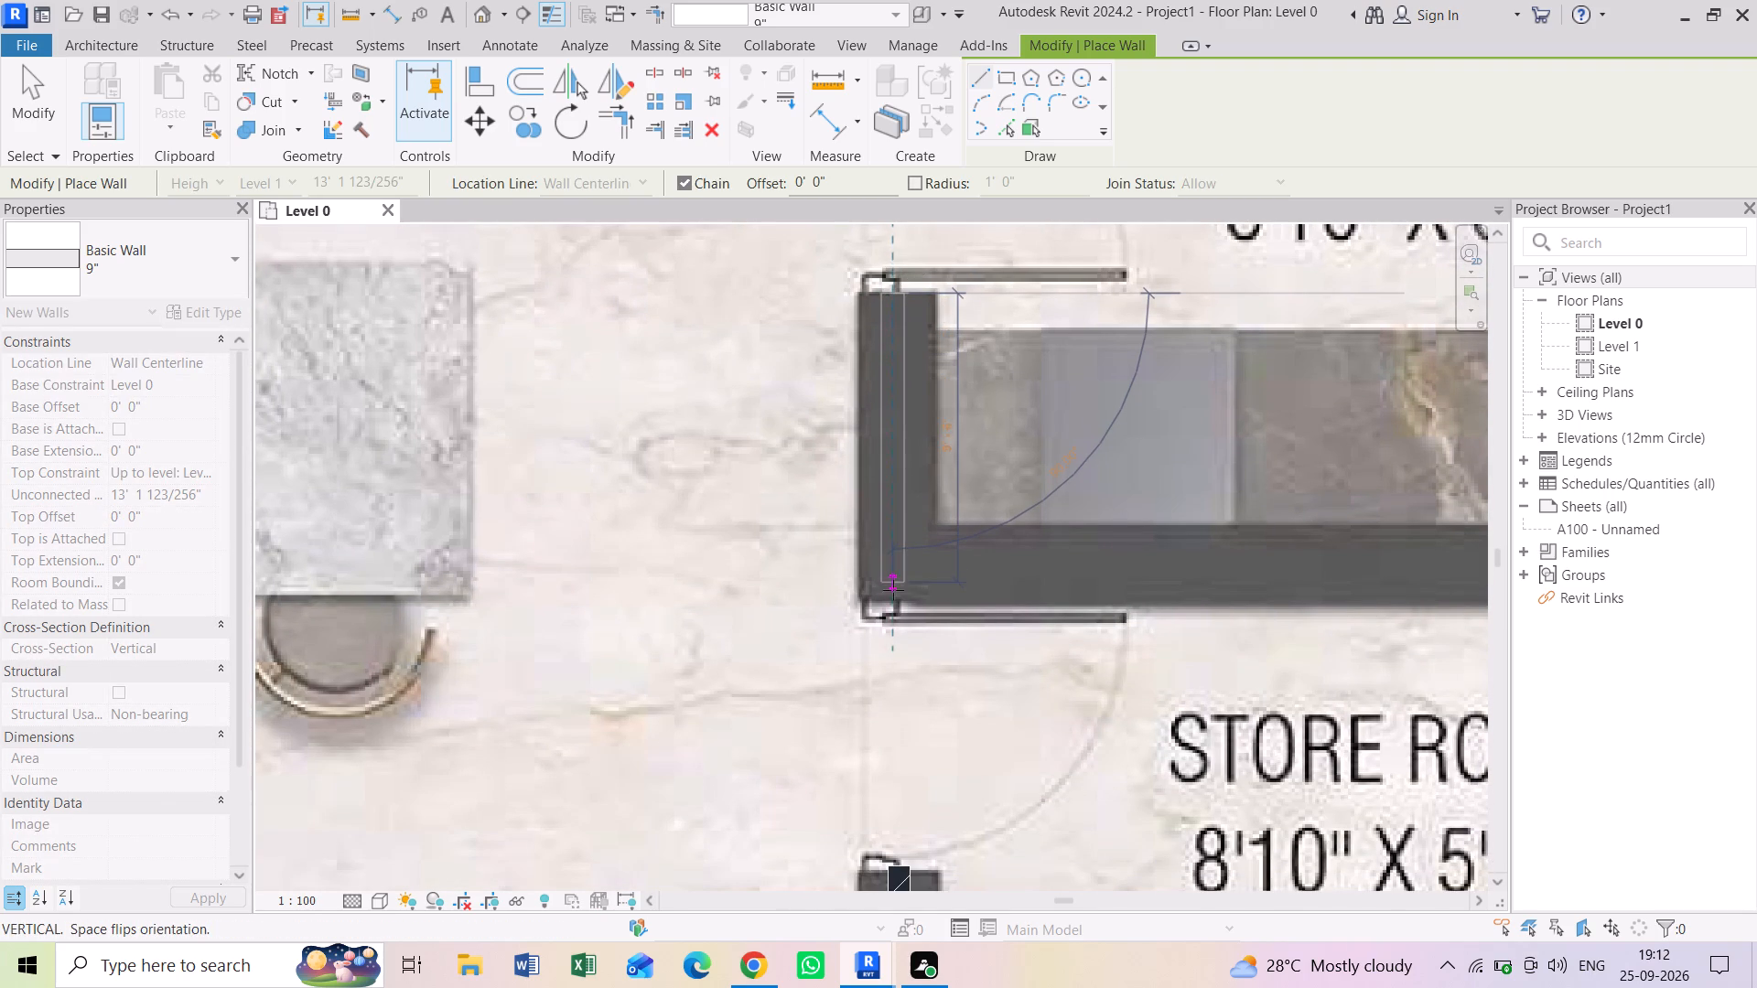
{"action": "middle_click_drag", "start_coordinate": [887, 625], "coordinate": [889, 353]}
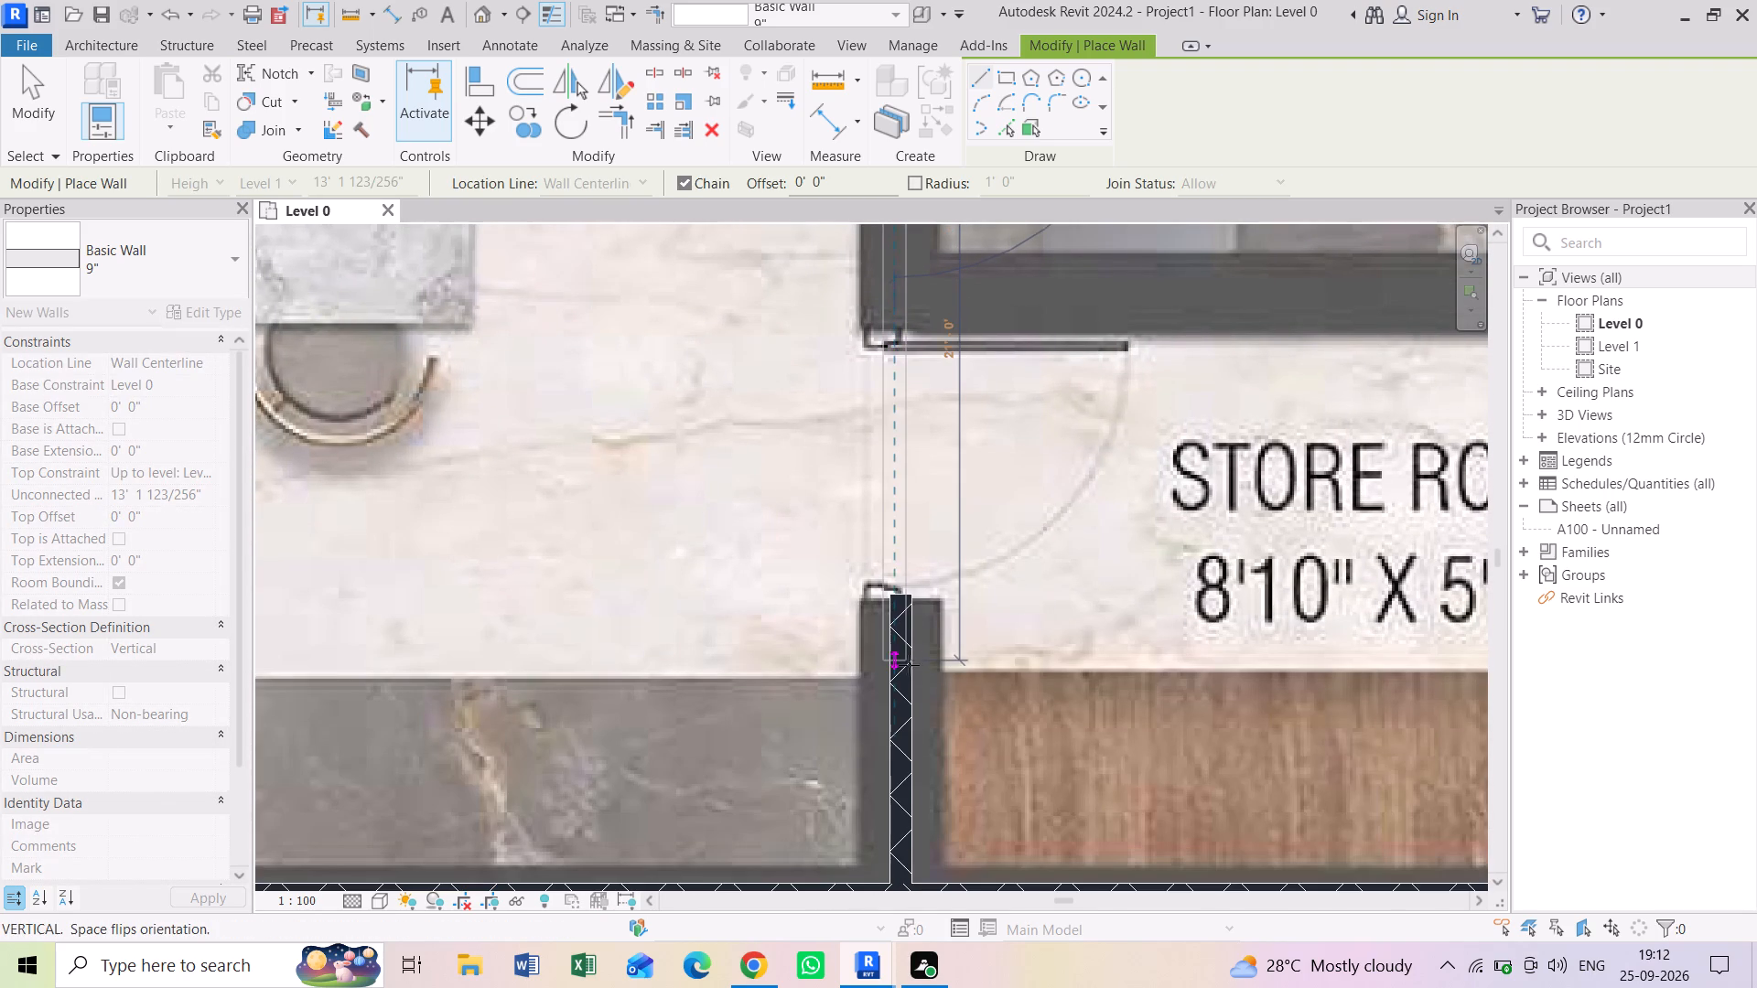
{"action": "left_click", "coordinate": [904, 555]}
{"action": "key", "text": "Escape"}
{"action": "key", "text": "Escape"}
{"action": "key", "text": "Escape"}
{"action": "key", "text": "Escape"}
{"action": "key", "text": "Escape"}
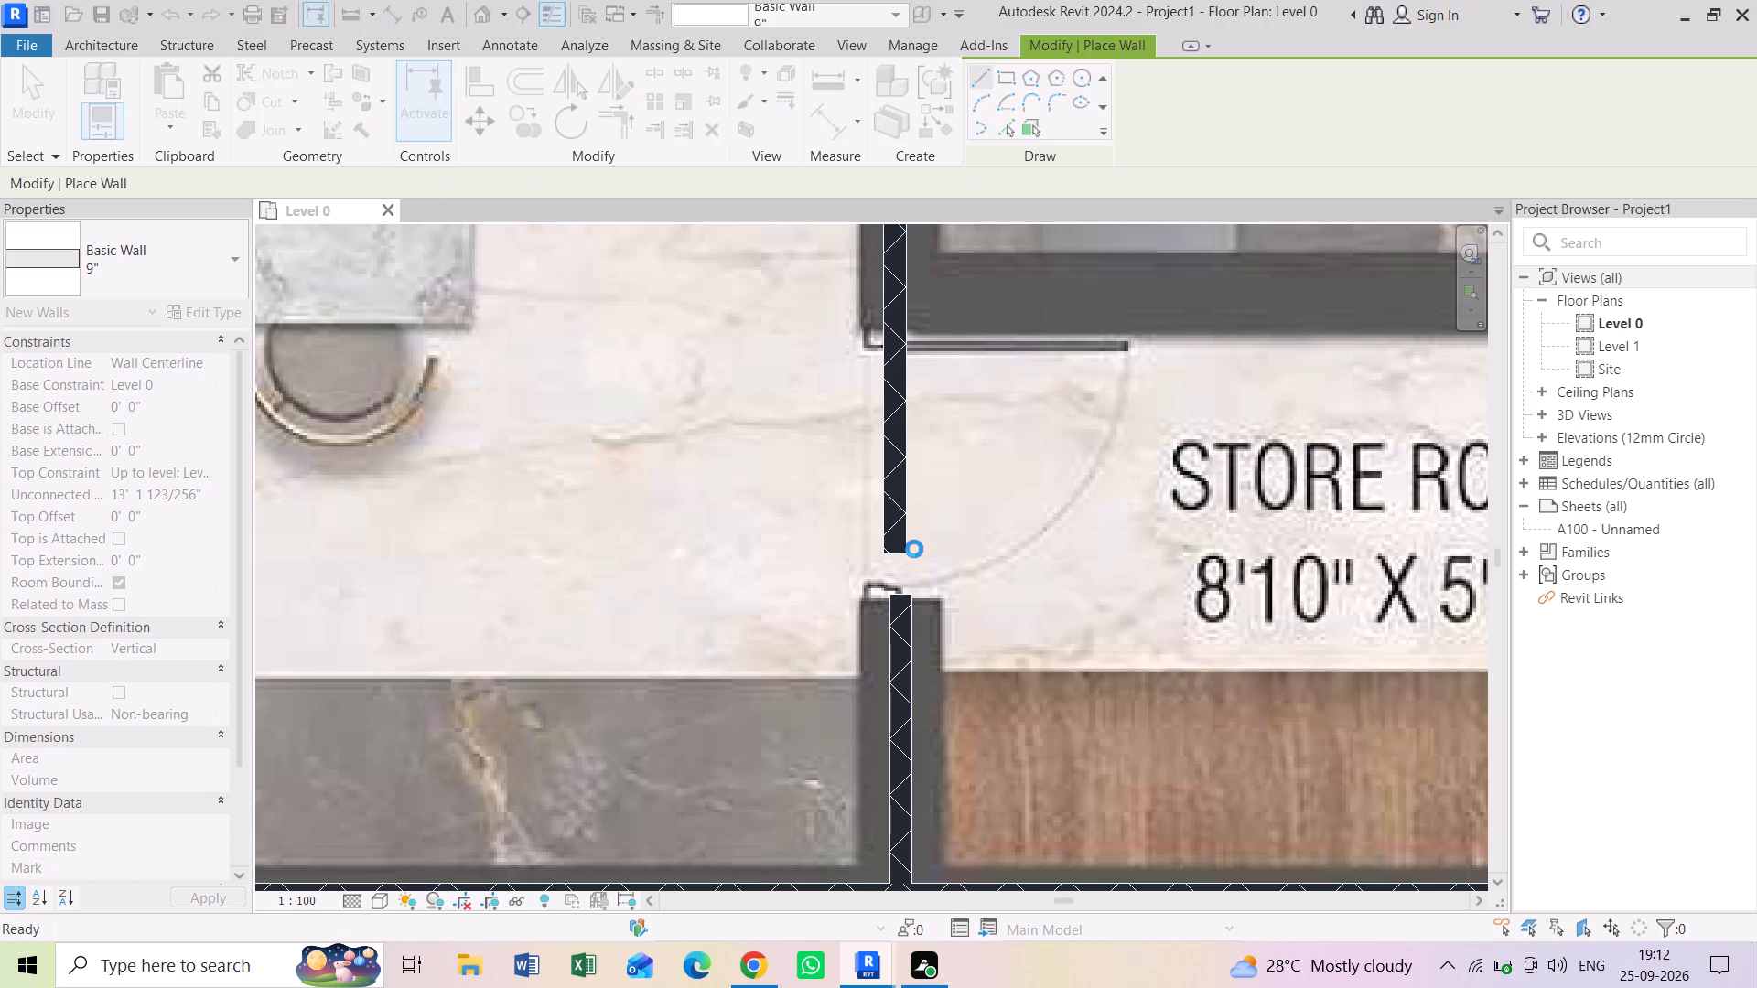
Align the new wall's store room face with the same face of the short wall beside the store room door.
{"action": "key", "text": "a"}
{"action": "key", "text": "a"}
{"action": "key", "text": "a"}
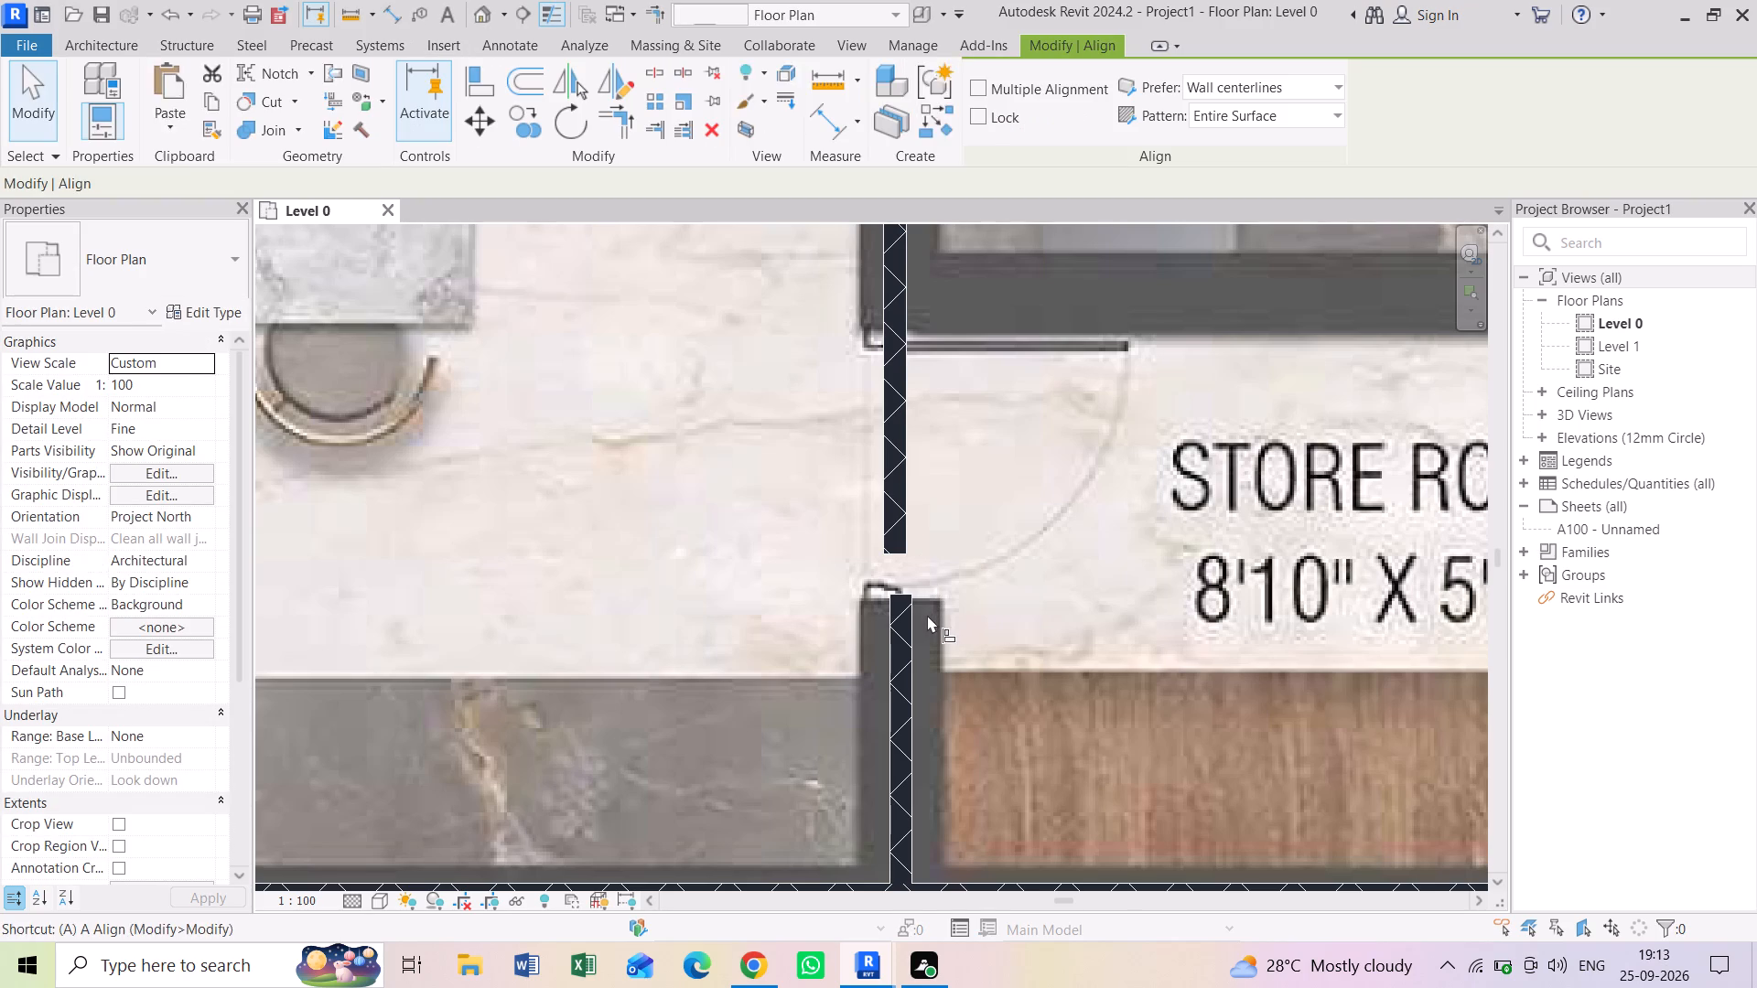
{"action": "left_click", "coordinate": [913, 617]}
{"action": "left_click", "coordinate": [906, 503]}
{"action": "key", "text": "Escape"}
{"action": "key", "text": "Escape"}
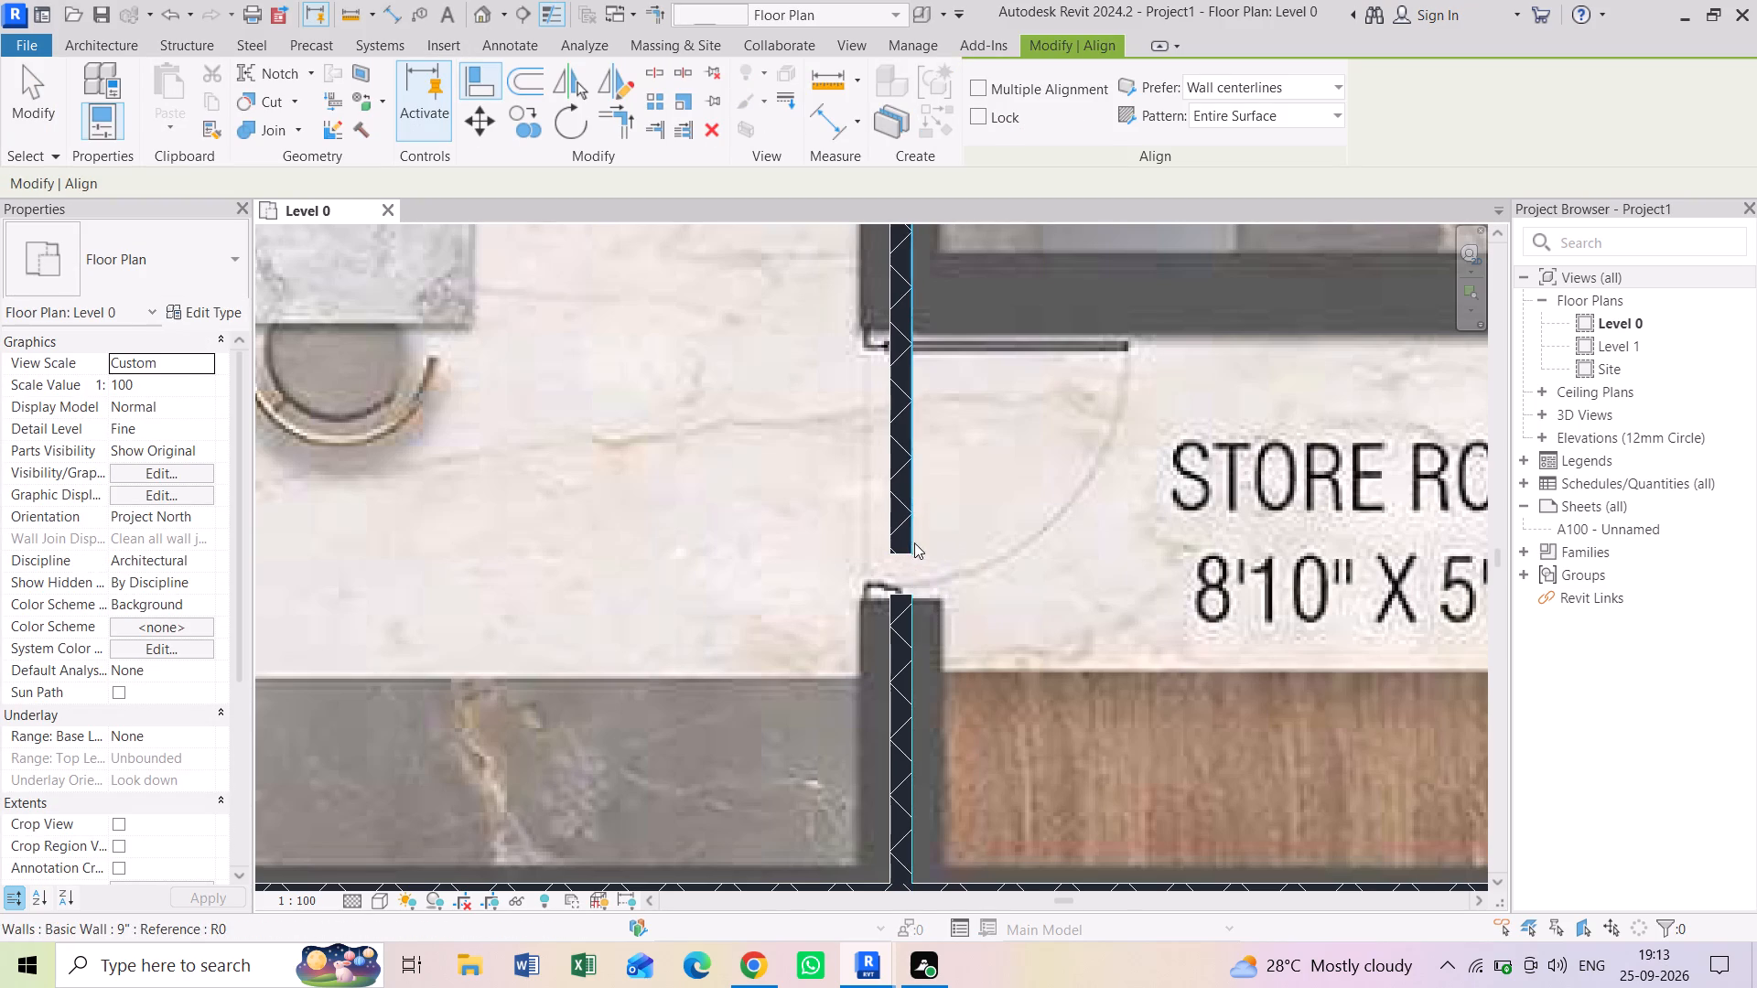
{"action": "key", "text": "Escape"}
{"action": "key", "text": "Escape"}
Align the new wall's end with the end of the short store room wall, closing the gap between them.
{"action": "key", "text": "a"}
{"action": "key", "text": "a"}
{"action": "key", "text": "a"}
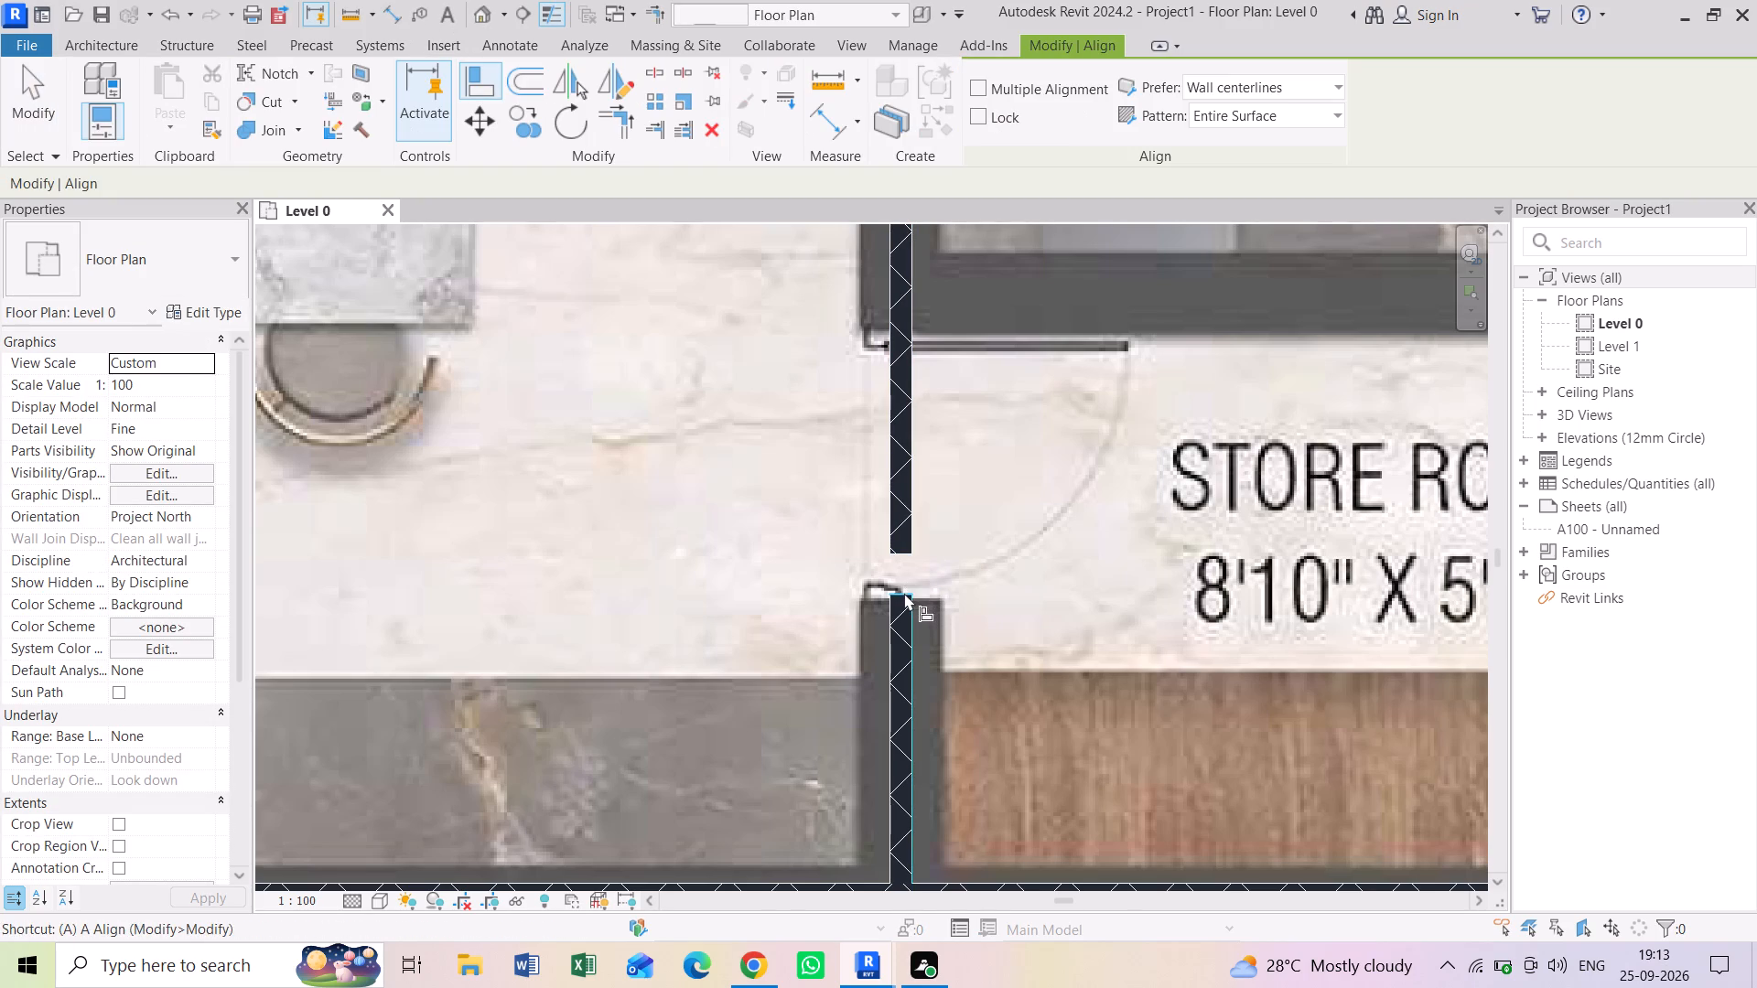
{"action": "left_click", "coordinate": [904, 593]}
{"action": "left_click", "coordinate": [901, 555]}
{"action": "scroll", "coordinate": [916, 529], "scroll_direction": "down", "scroll_amount": 4}
{"action": "middle_click_drag", "start_coordinate": [921, 478], "coordinate": [922, 588]}
{"action": "key", "text": "Escape"}
{"action": "key", "text": "Escape"}
{"action": "key", "text": "Escape"}
{"action": "scroll", "coordinate": [890, 422], "scroll_direction": "down", "scroll_amount": 1}
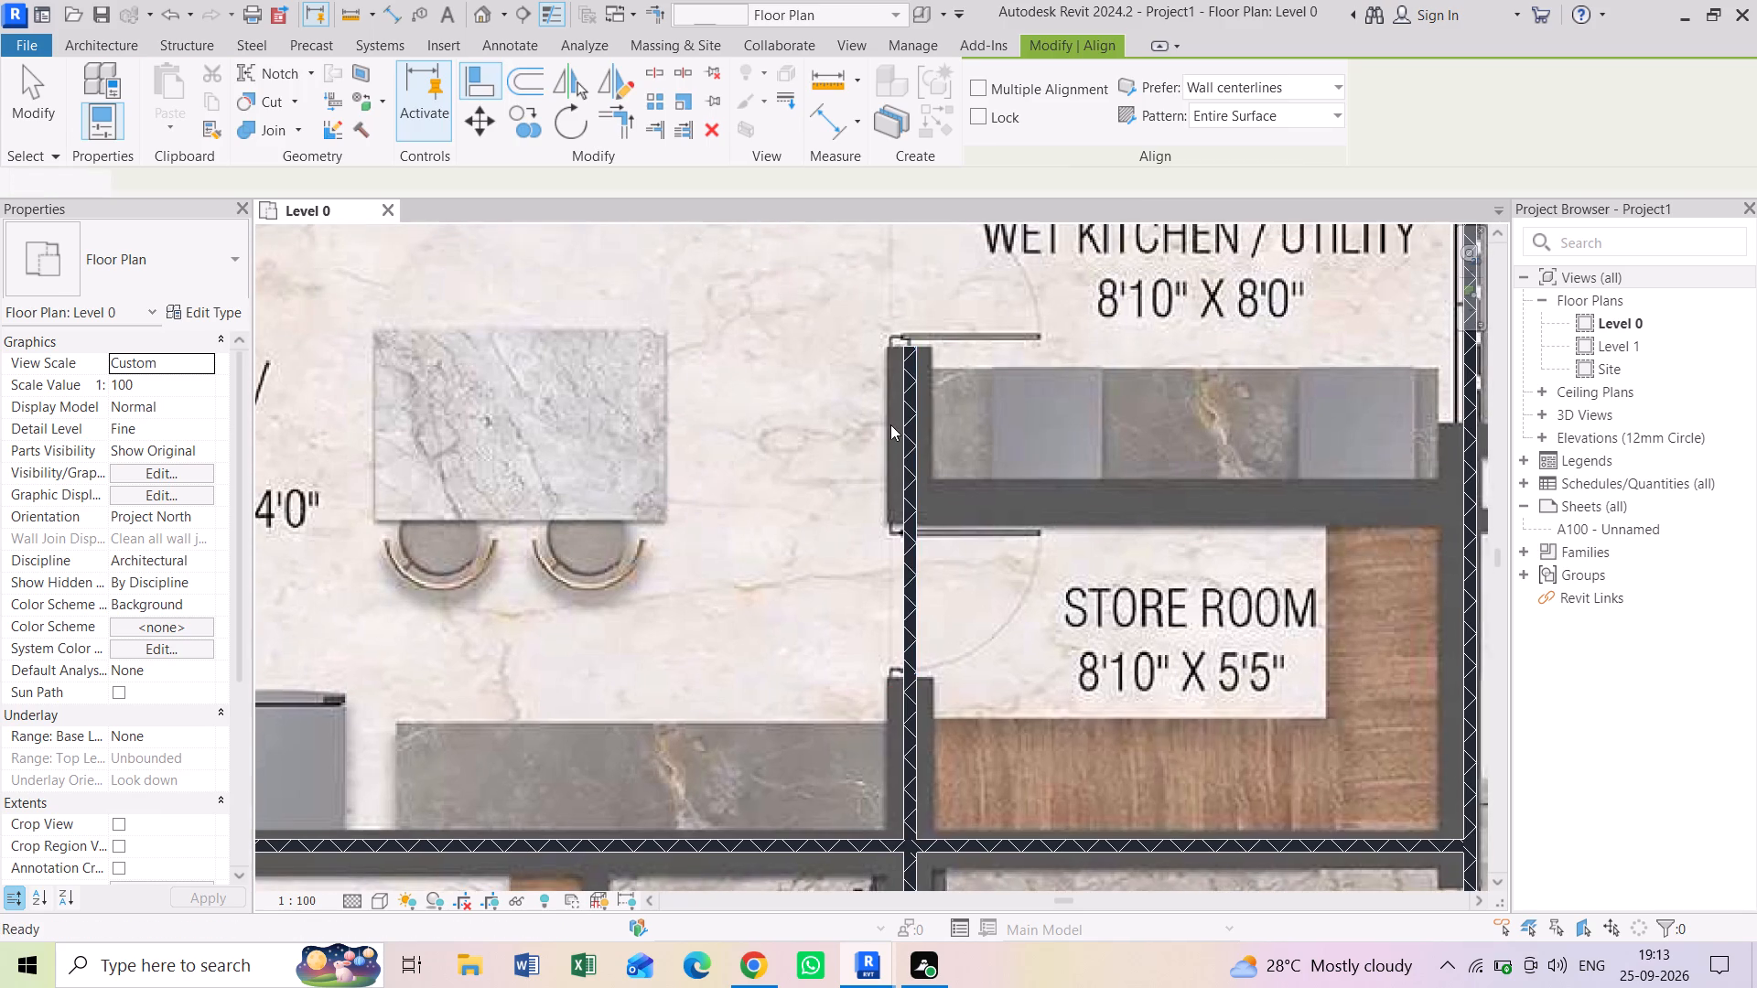
Draw a 9" wall between the wet kitchen and store room, from the kitchen-side wall to the outer wall.
{"action": "scroll", "coordinate": [890, 424], "scroll_direction": "down", "scroll_amount": 1}
{"action": "middle_click_drag", "start_coordinate": [932, 340], "coordinate": [959, 511]}
{"action": "middle_click_drag", "start_coordinate": [1029, 536], "coordinate": [872, 462]}
{"action": "scroll", "coordinate": [872, 538], "scroll_direction": "up", "scroll_amount": 2}
{"action": "middle_click_drag", "start_coordinate": [872, 542], "coordinate": [880, 453]}
{"action": "key", "text": "w"}
{"action": "key", "text": "a"}
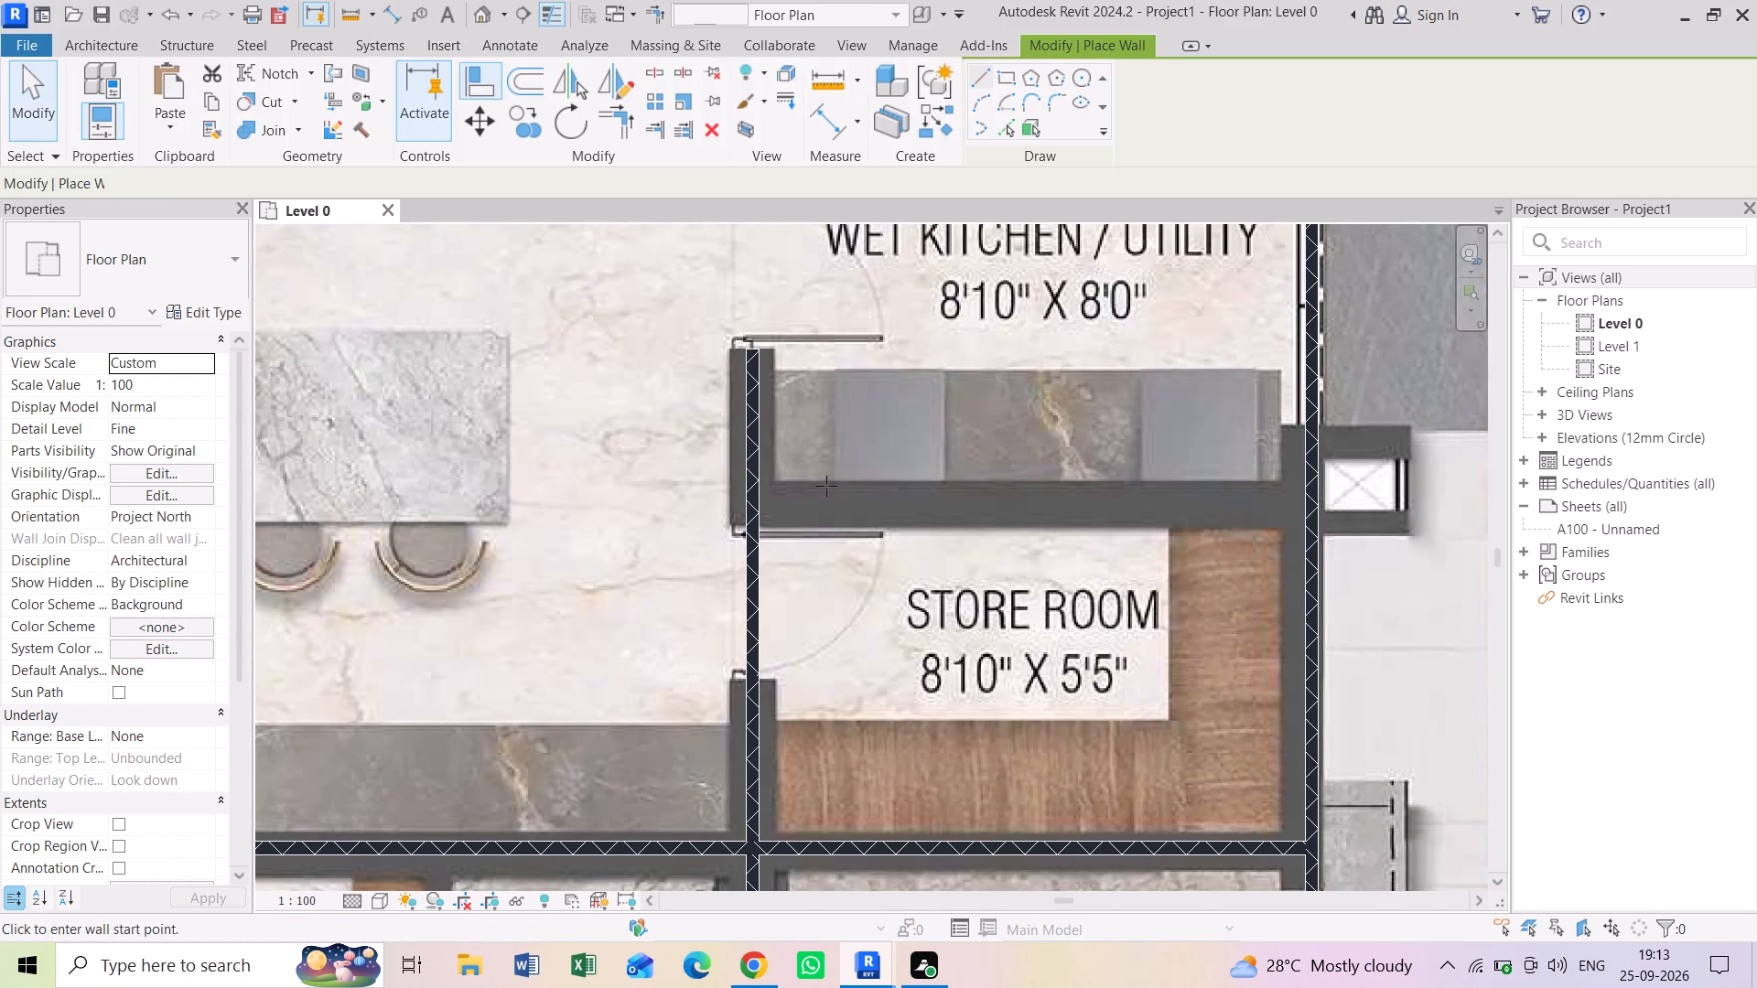
{"action": "left_click", "coordinate": [761, 503]}
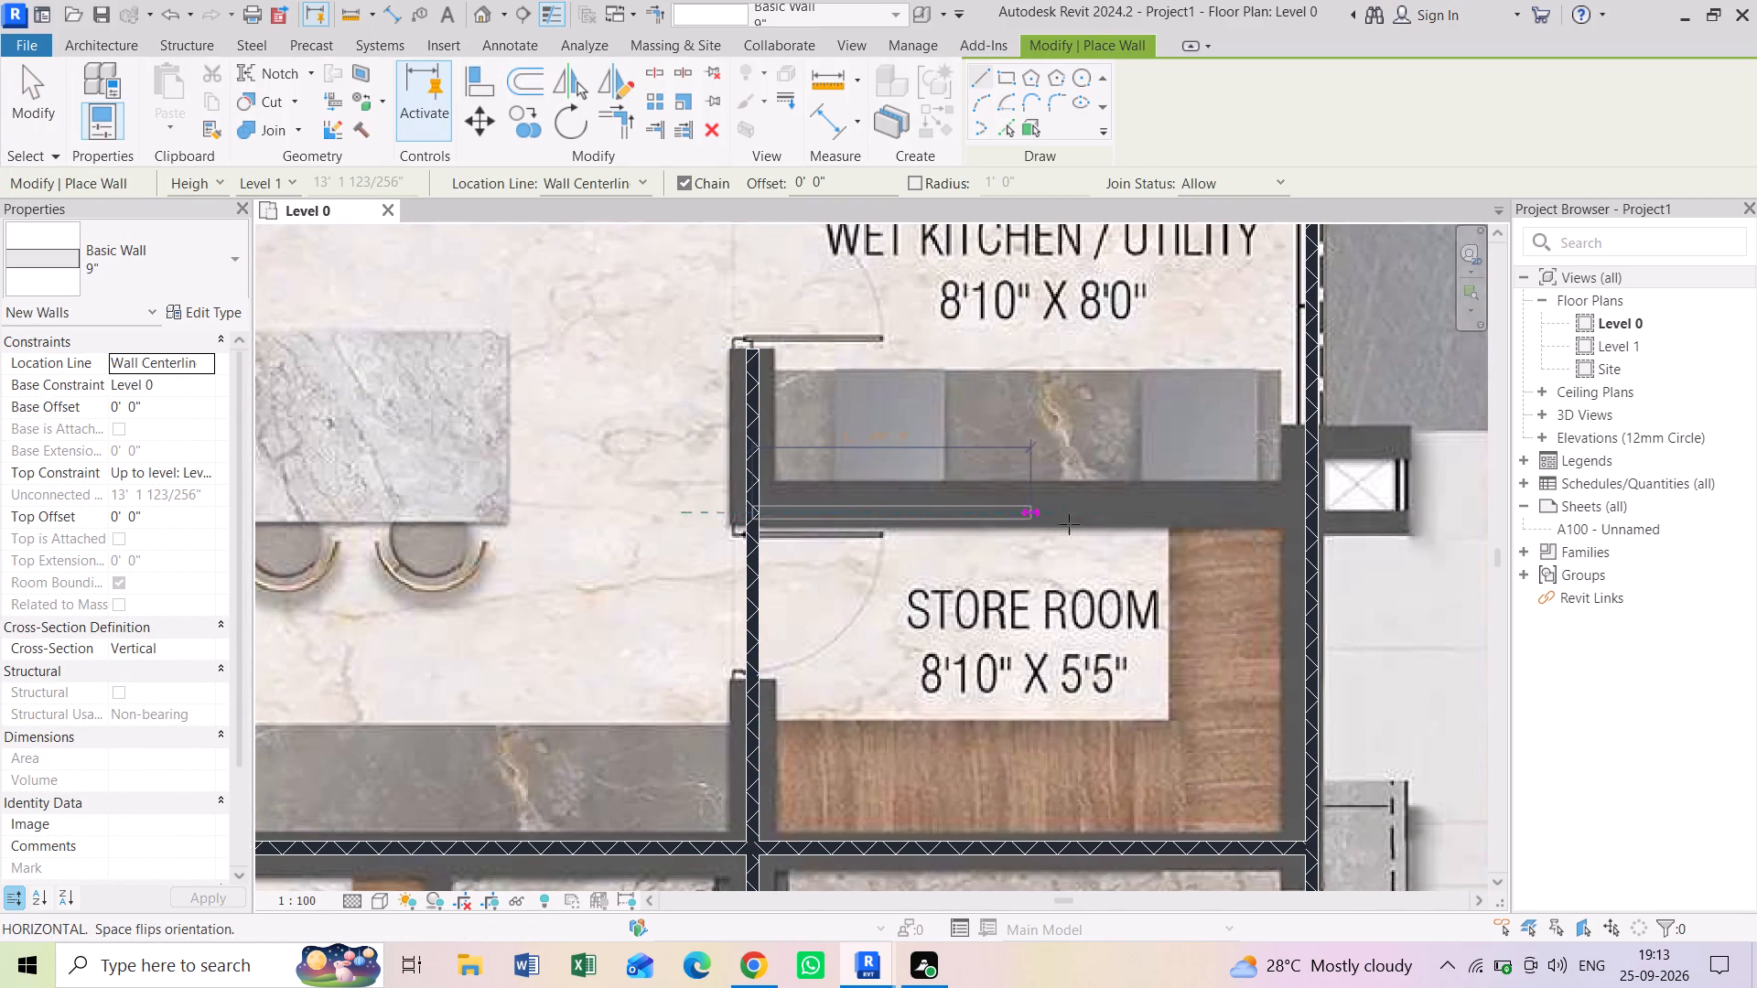
{"action": "left_click", "coordinate": [1301, 513]}
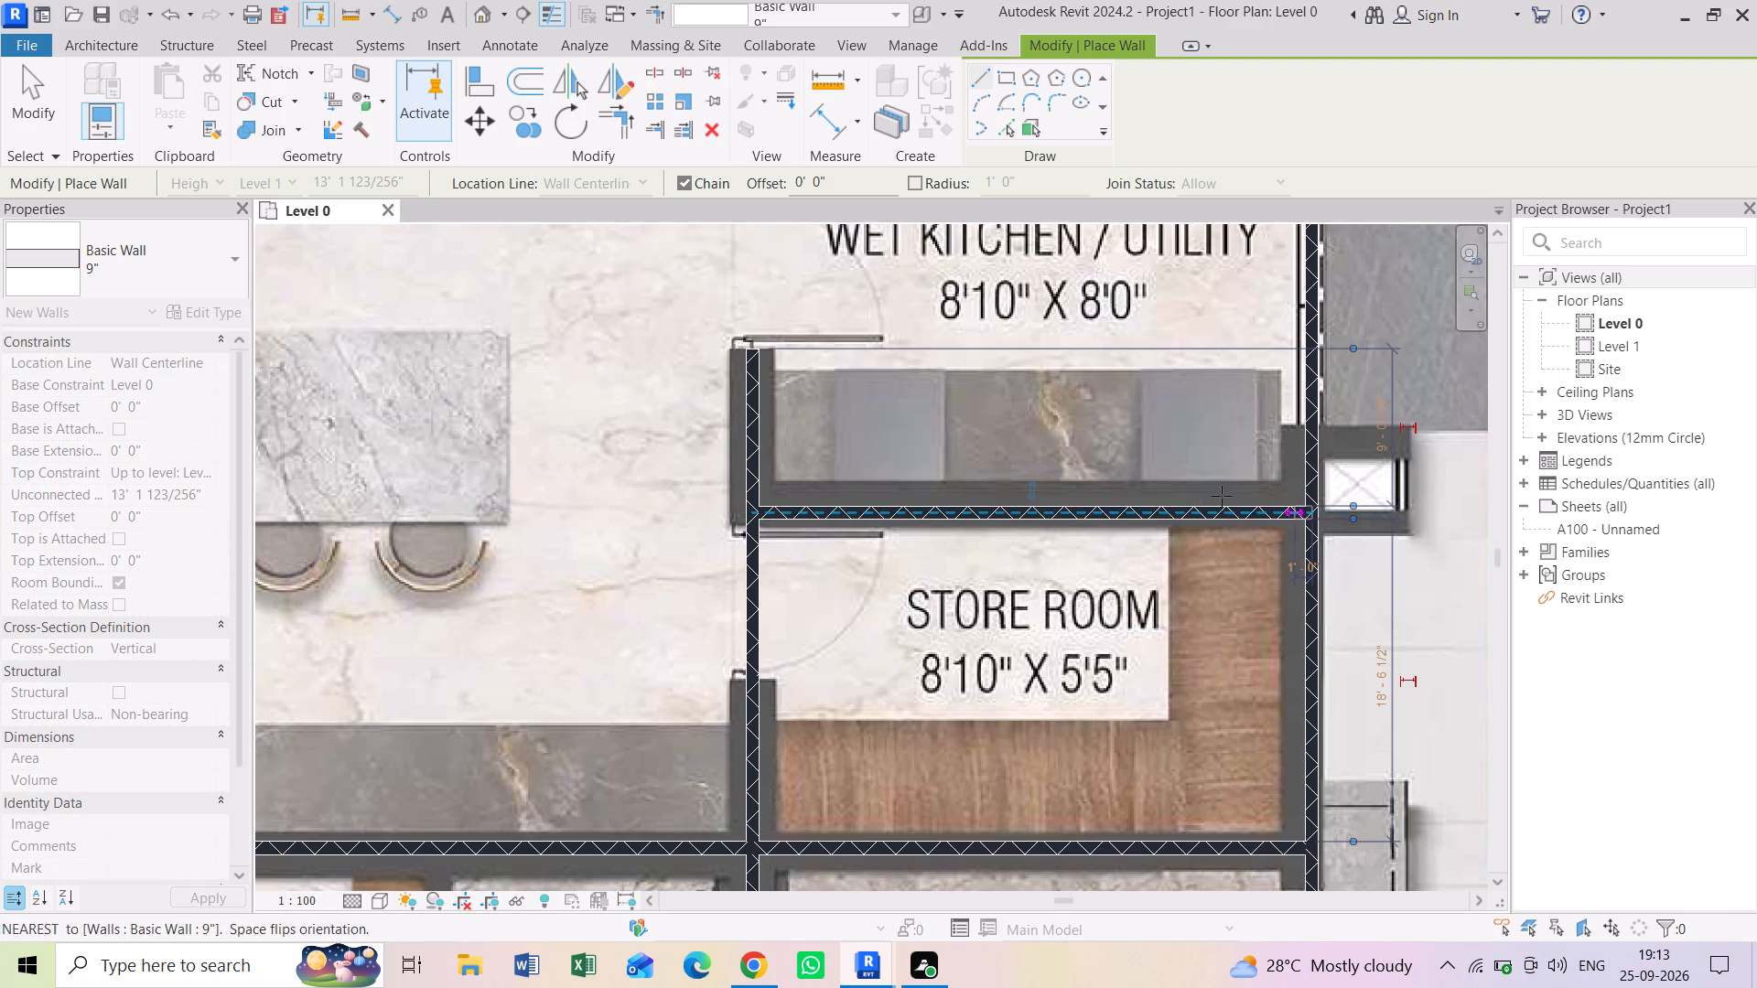
{"action": "key", "text": "Escape"}
{"action": "key", "text": "Escape"}
{"action": "key", "text": "Escape"}
{"action": "key", "text": "Escape"}
{"action": "key", "text": "Escape"}
{"action": "scroll", "coordinate": [857, 489], "scroll_direction": "down", "scroll_amount": 2}
{"action": "middle_click_drag", "start_coordinate": [900, 450], "coordinate": [905, 549]}
{"action": "scroll", "coordinate": [1000, 453], "scroll_direction": "down", "scroll_amount": 1}
{"action": "middle_click_drag", "start_coordinate": [996, 413], "coordinate": [991, 487]}
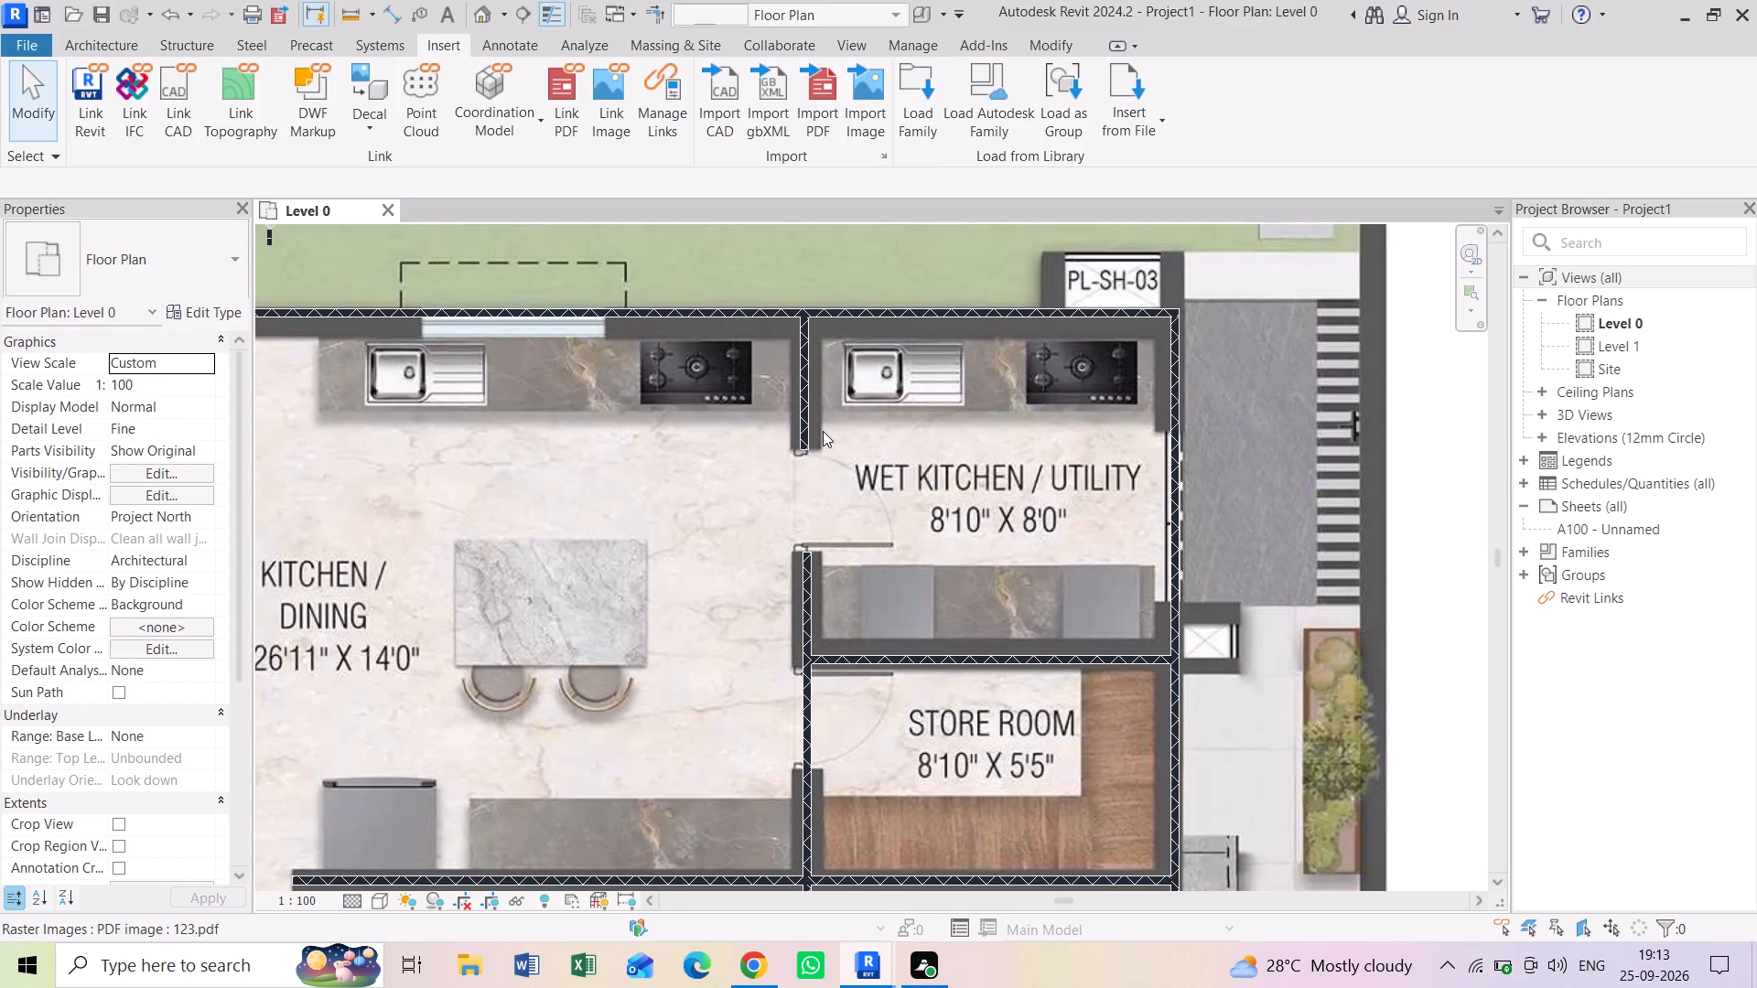
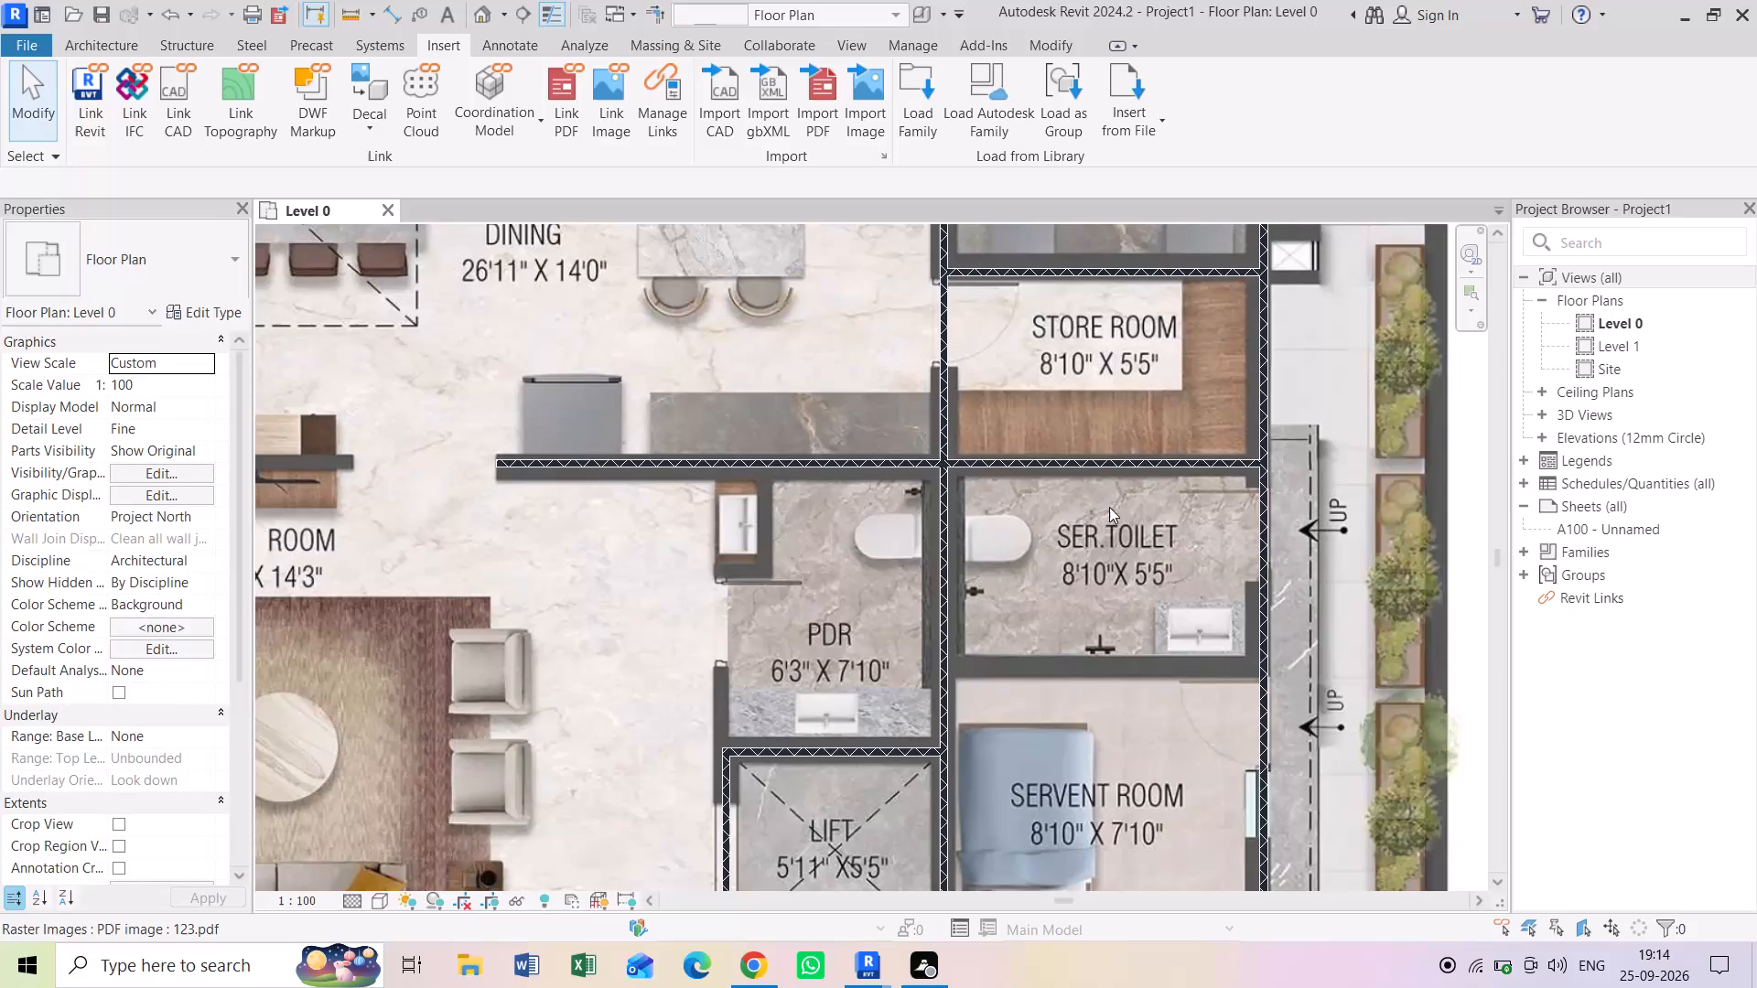
Save the project in the Downloads folder under the file name glll.
{"action": "key", "text": "ctrl+s"}
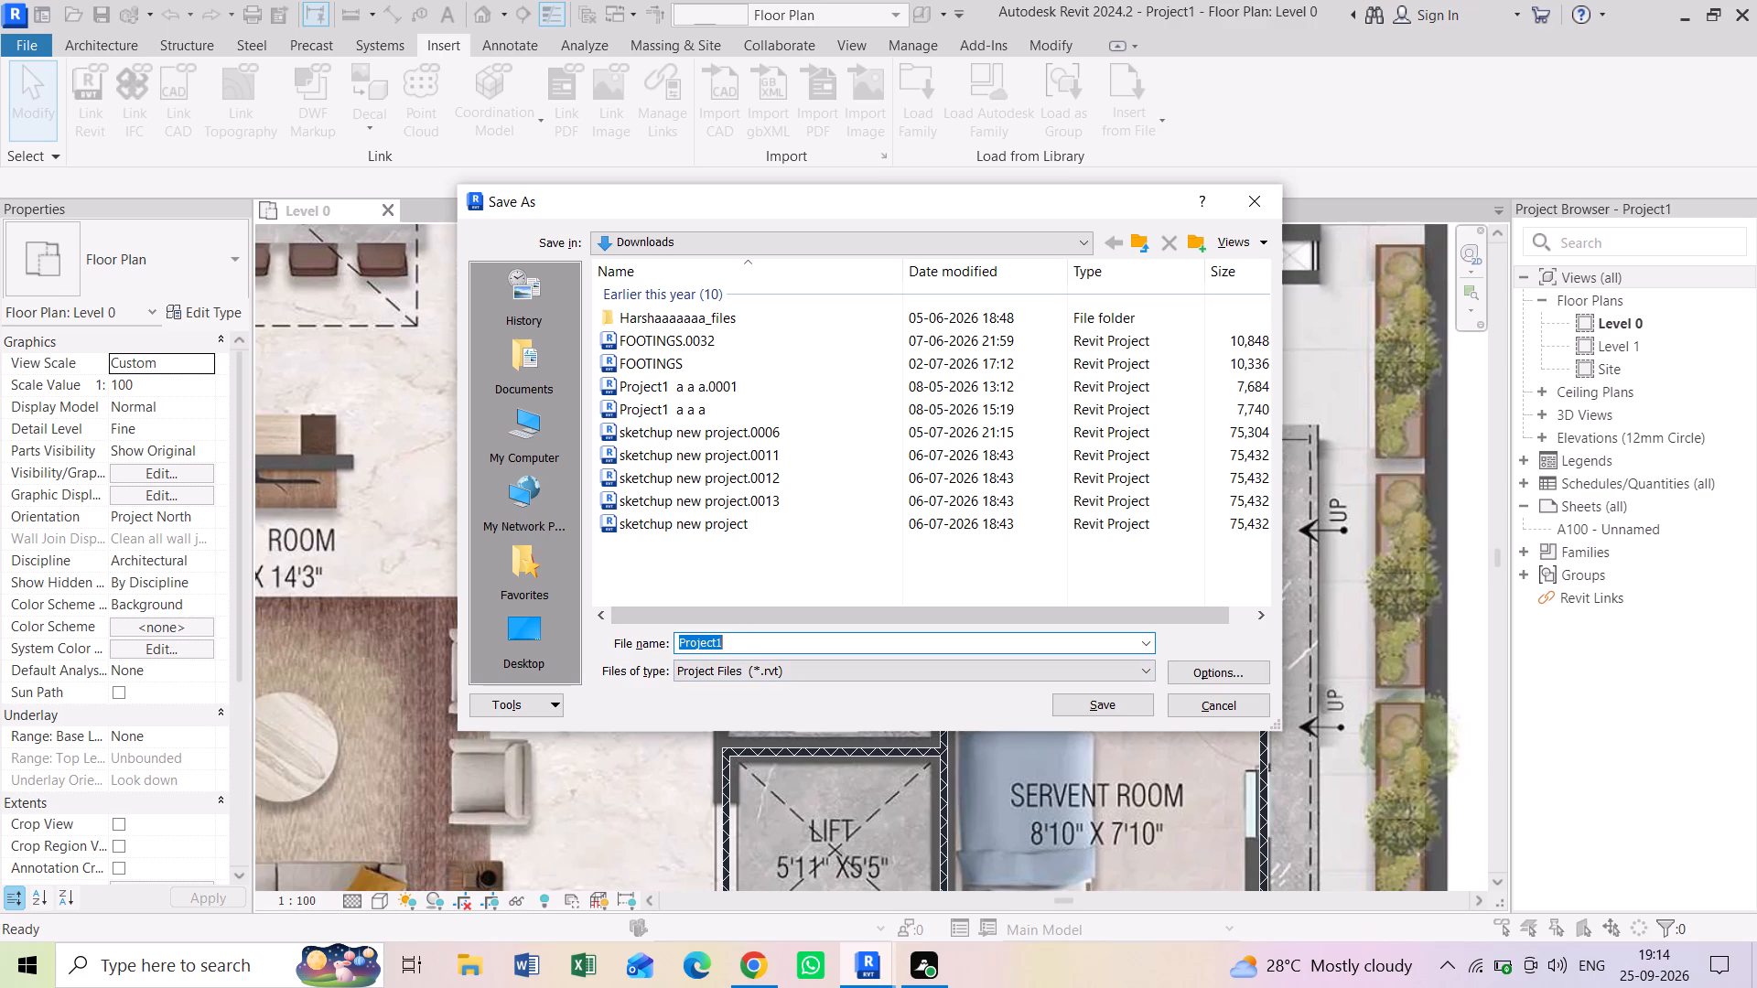
{"action": "key", "text": "g"}
{"action": "key", "text": "l"}
{"action": "type", "text": "ll"}
{"action": "key", "text": "Return"}
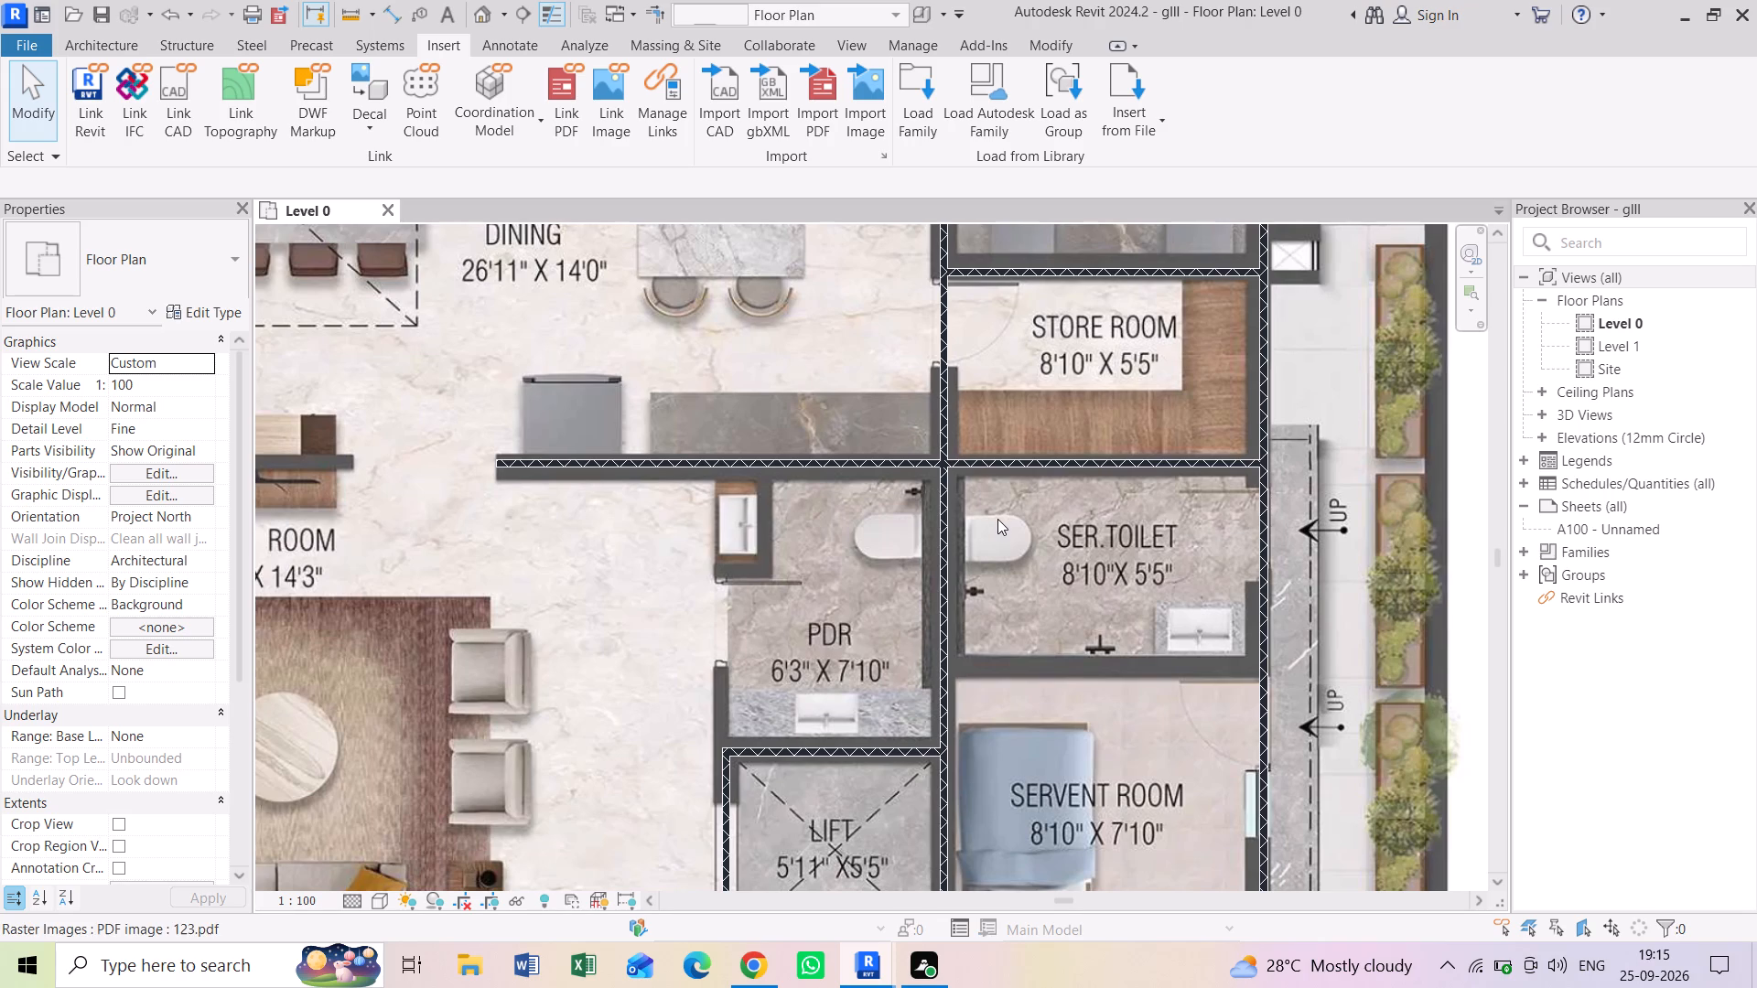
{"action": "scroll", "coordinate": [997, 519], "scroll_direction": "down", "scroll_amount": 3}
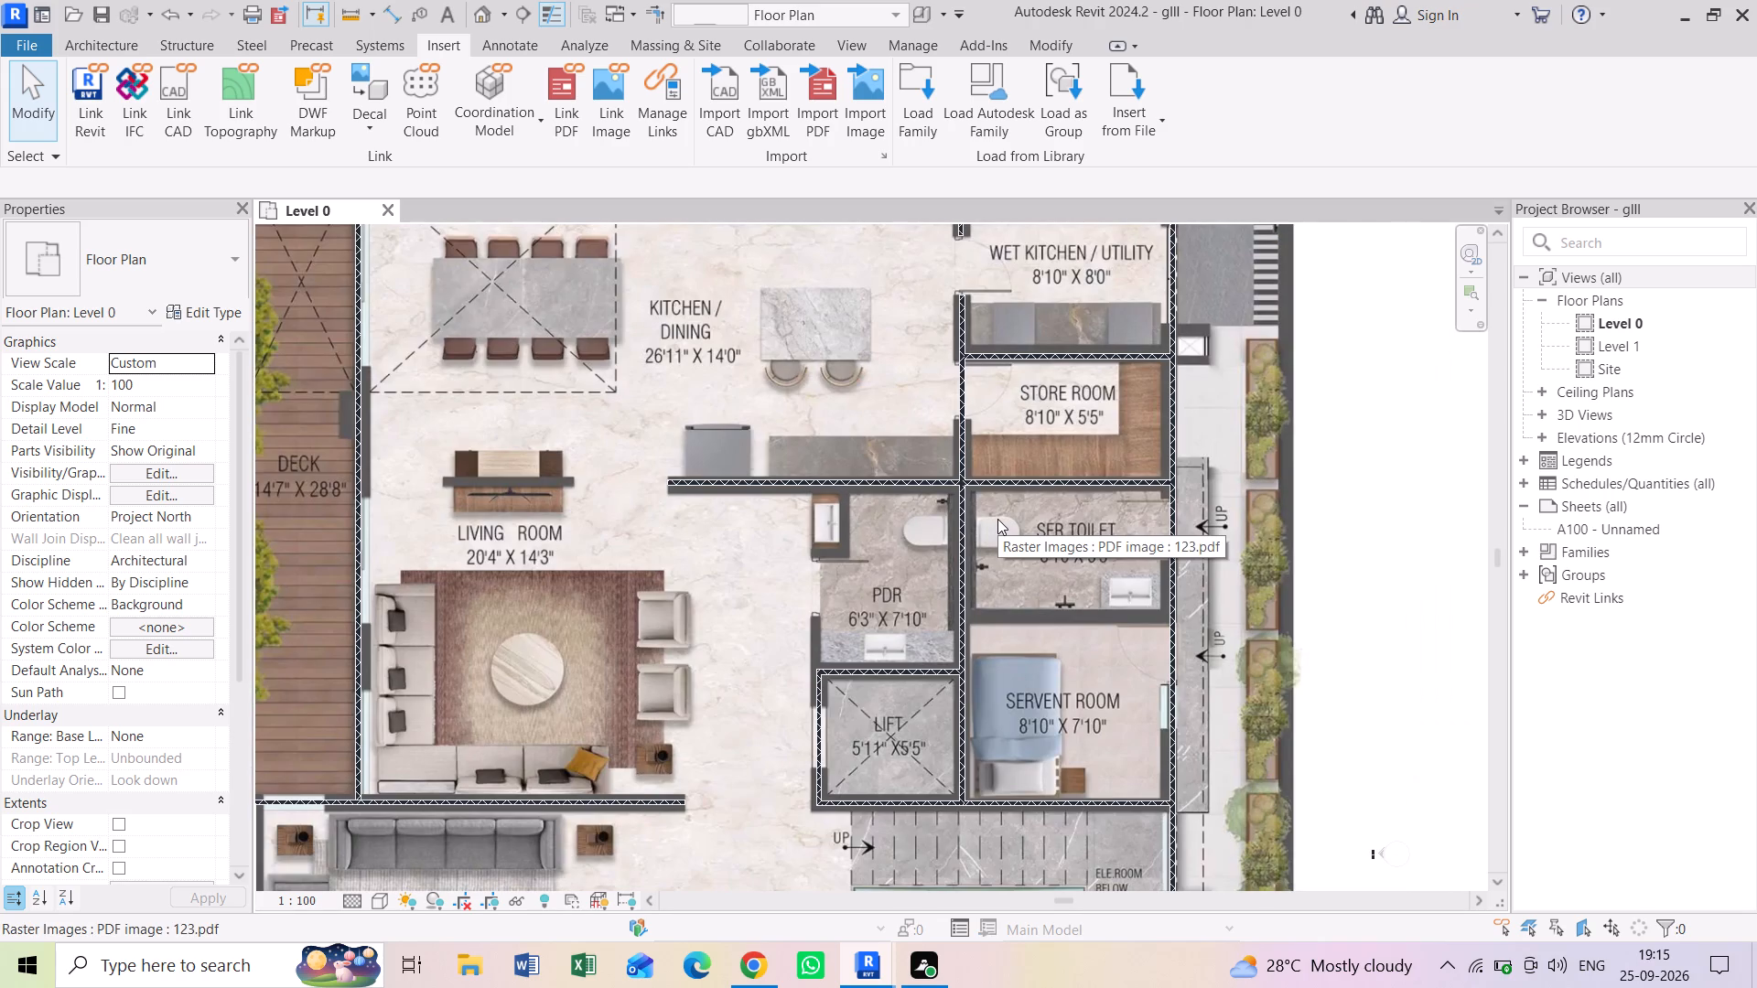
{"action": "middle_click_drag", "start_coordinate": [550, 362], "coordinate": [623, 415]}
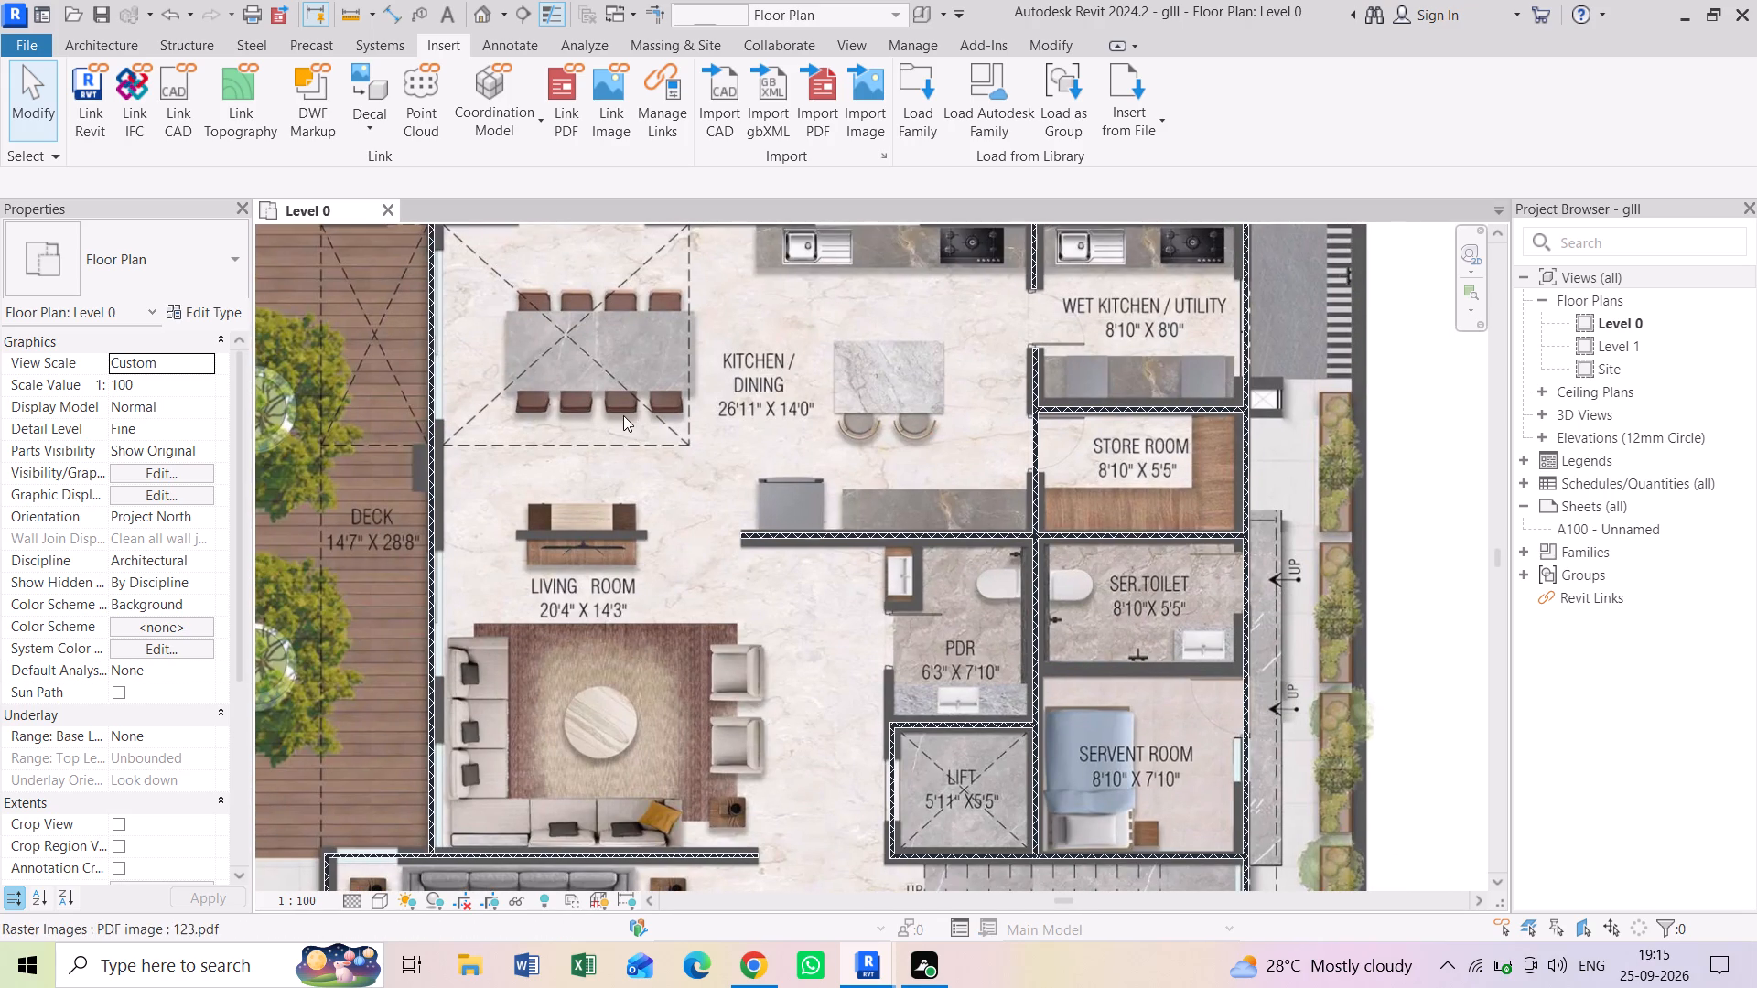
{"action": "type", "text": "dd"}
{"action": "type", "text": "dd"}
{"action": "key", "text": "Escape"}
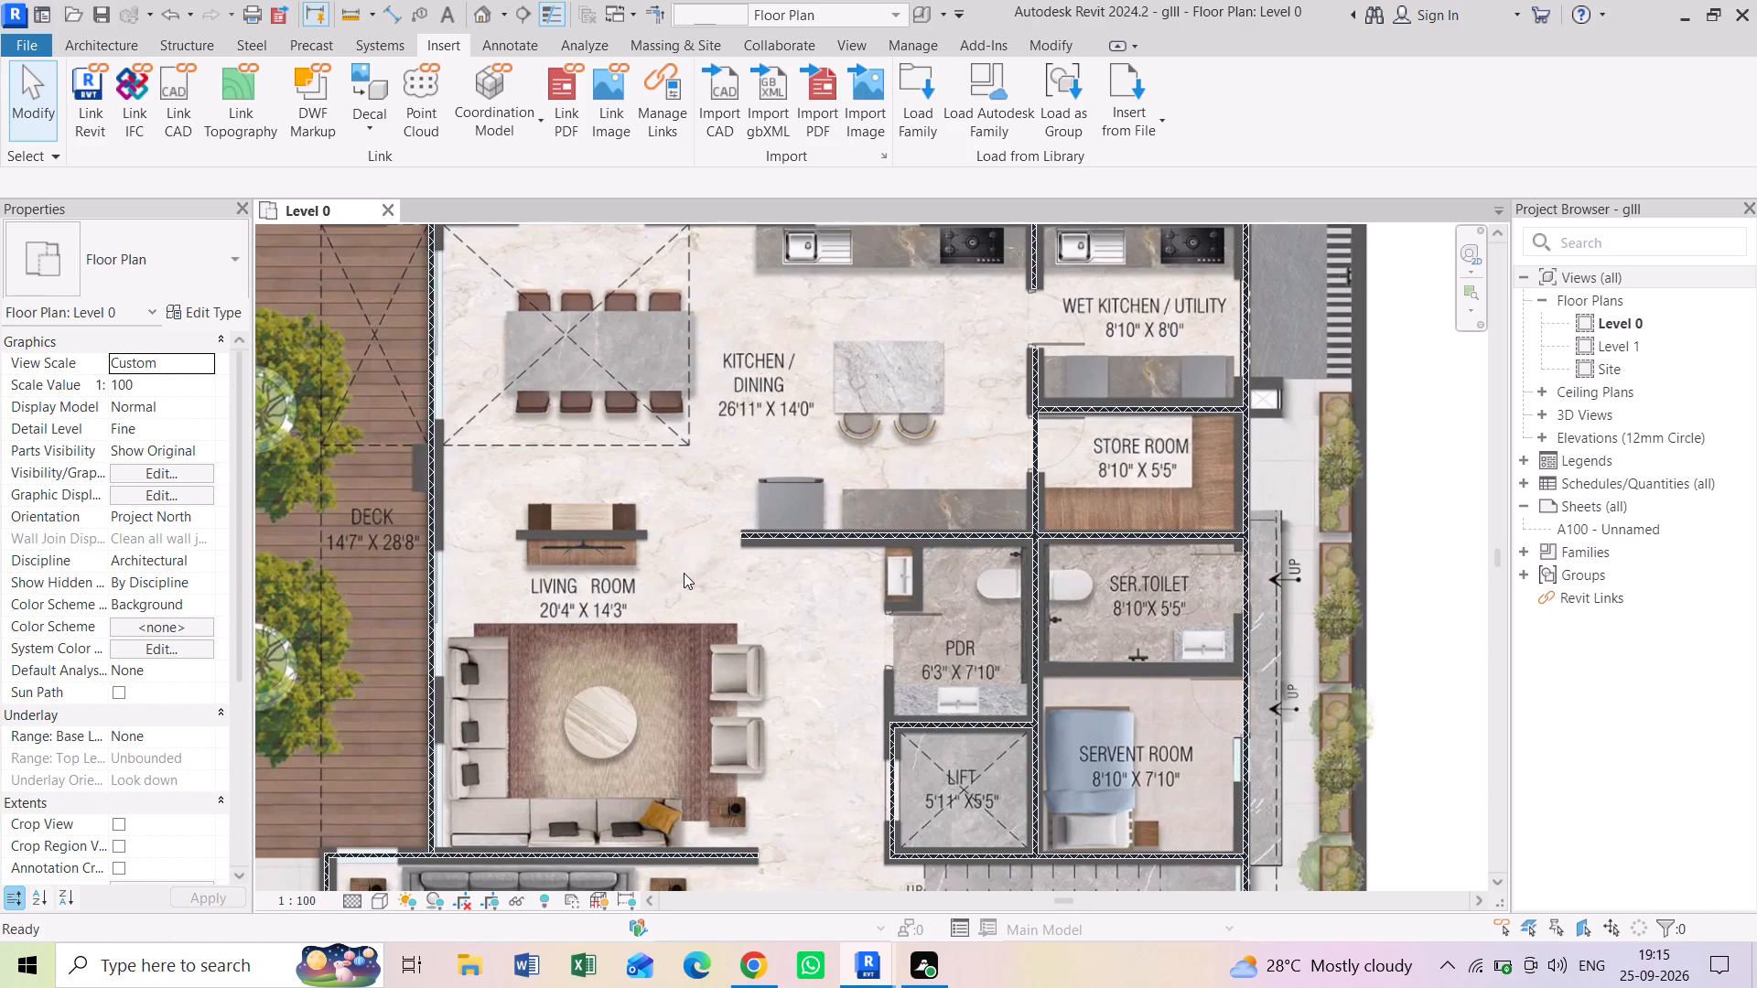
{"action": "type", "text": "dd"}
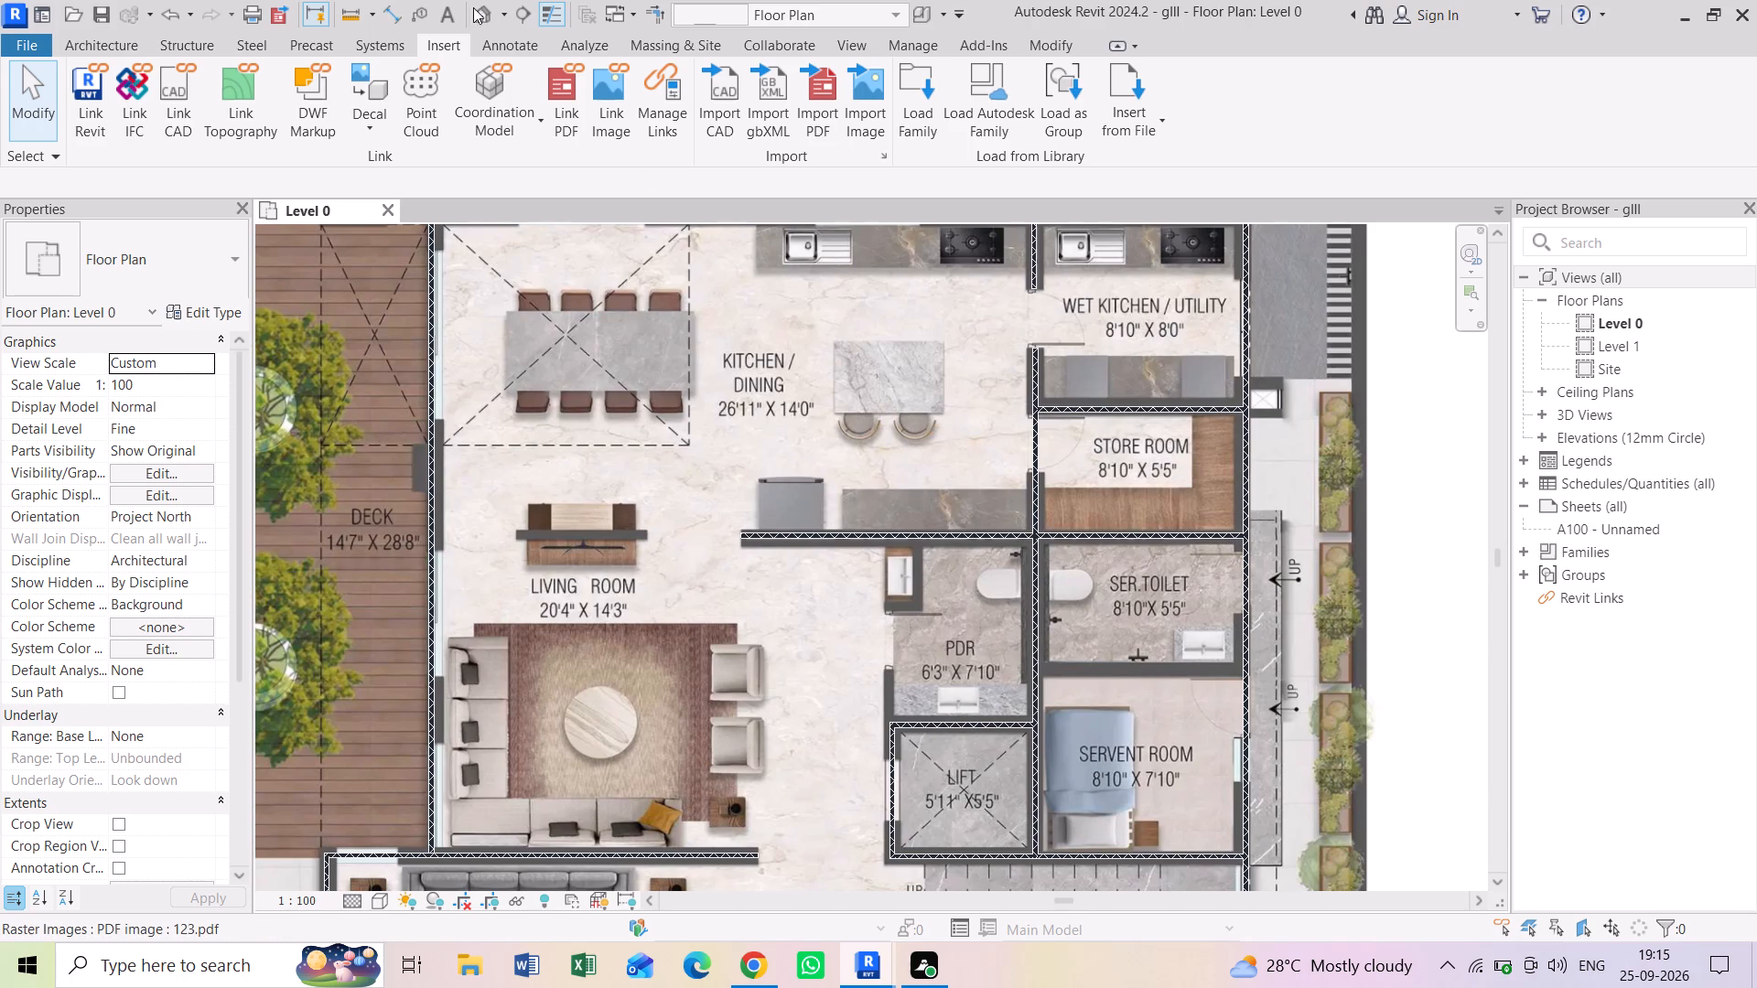
Open the default 3D view and examine the modelled ground floor walls from several sides.
{"action": "left_click", "coordinate": [480, 17]}
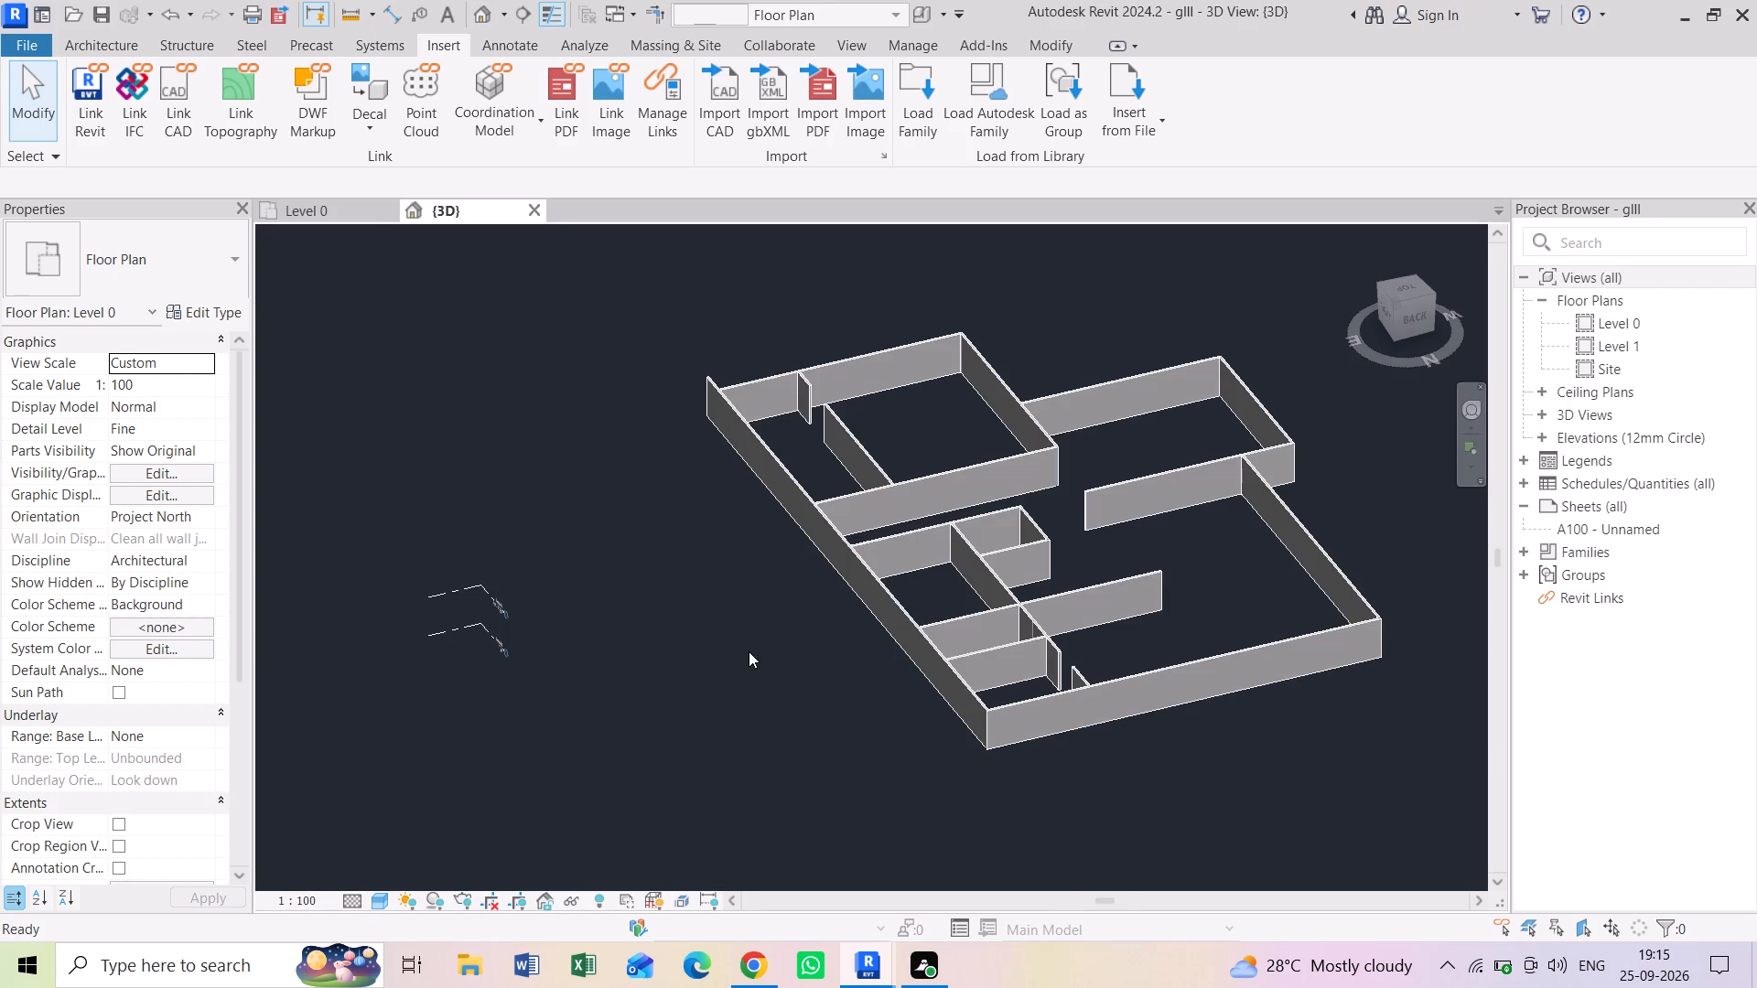
{"action": "middle_click_drag", "start_coordinate": [704, 800], "coordinate": [938, 532], "text": "shift"}
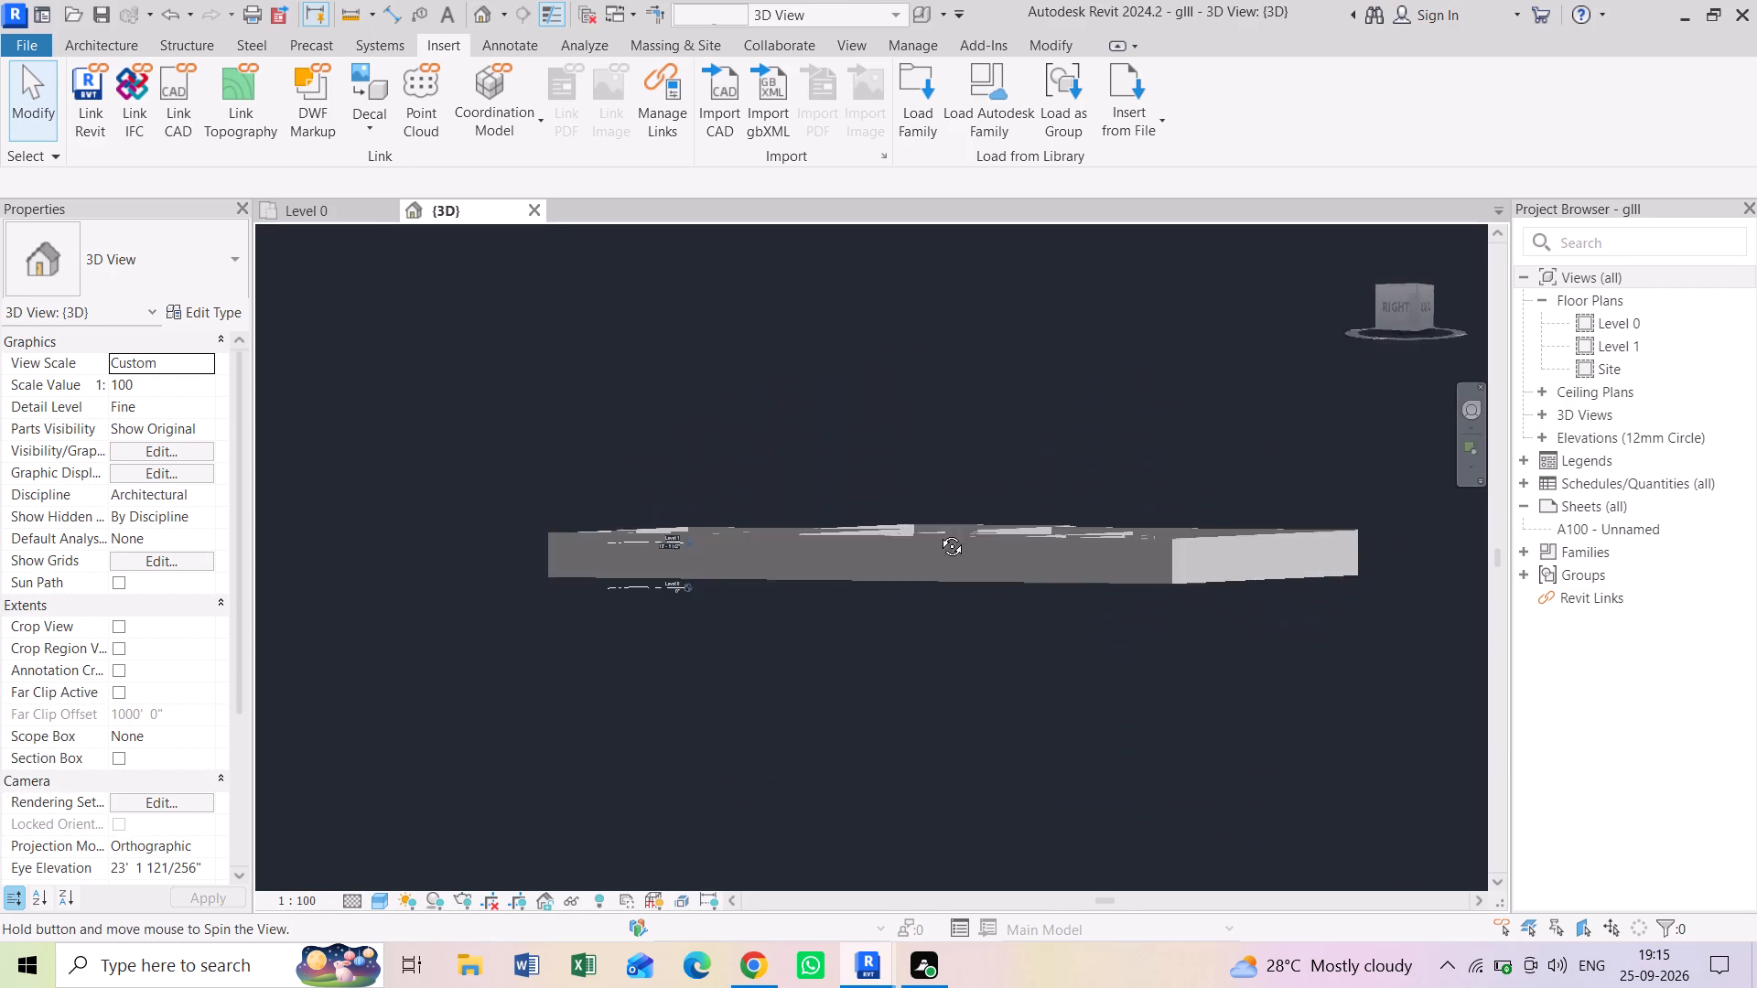
{"action": "middle_click_drag", "start_coordinate": [938, 532], "coordinate": [1148, 409], "text": "shift"}
{"action": "middle_click_drag", "start_coordinate": [1156, 391], "coordinate": [826, 740], "text": "shift"}
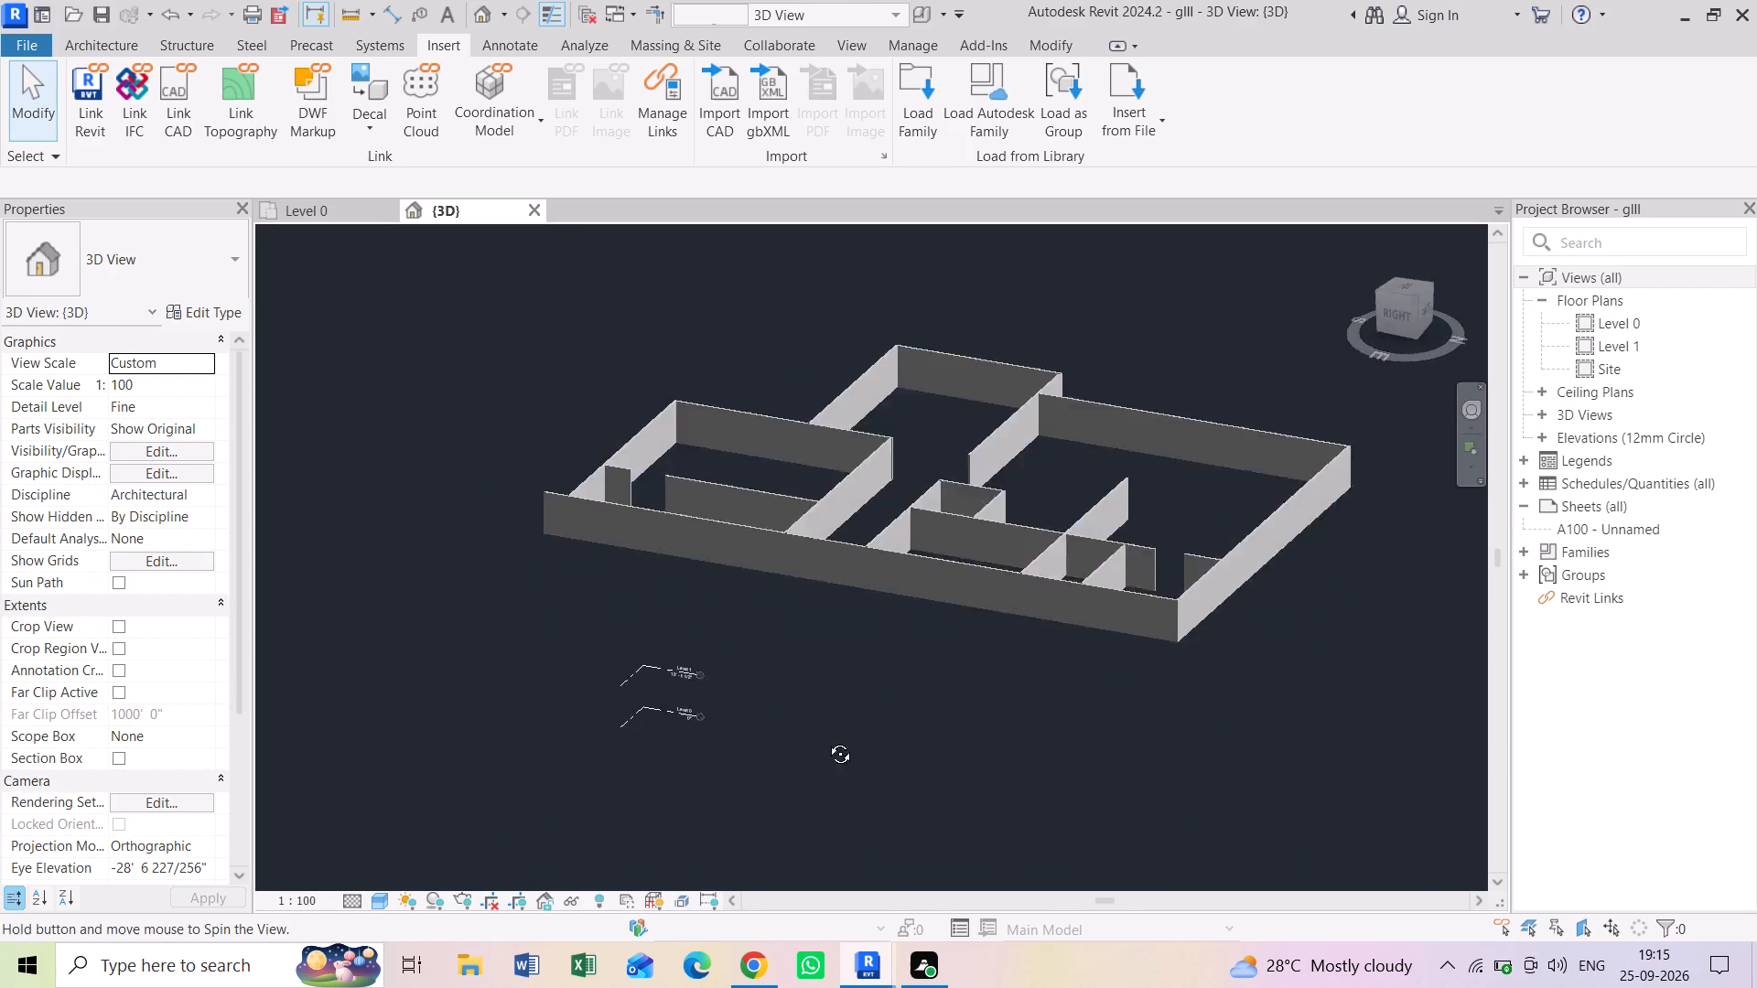
{"action": "middle_click_drag", "start_coordinate": [826, 740], "coordinate": [744, 772], "text": "shift"}
{"action": "middle_click_drag", "start_coordinate": [1439, 618], "coordinate": [1131, 559], "text": "shift"}
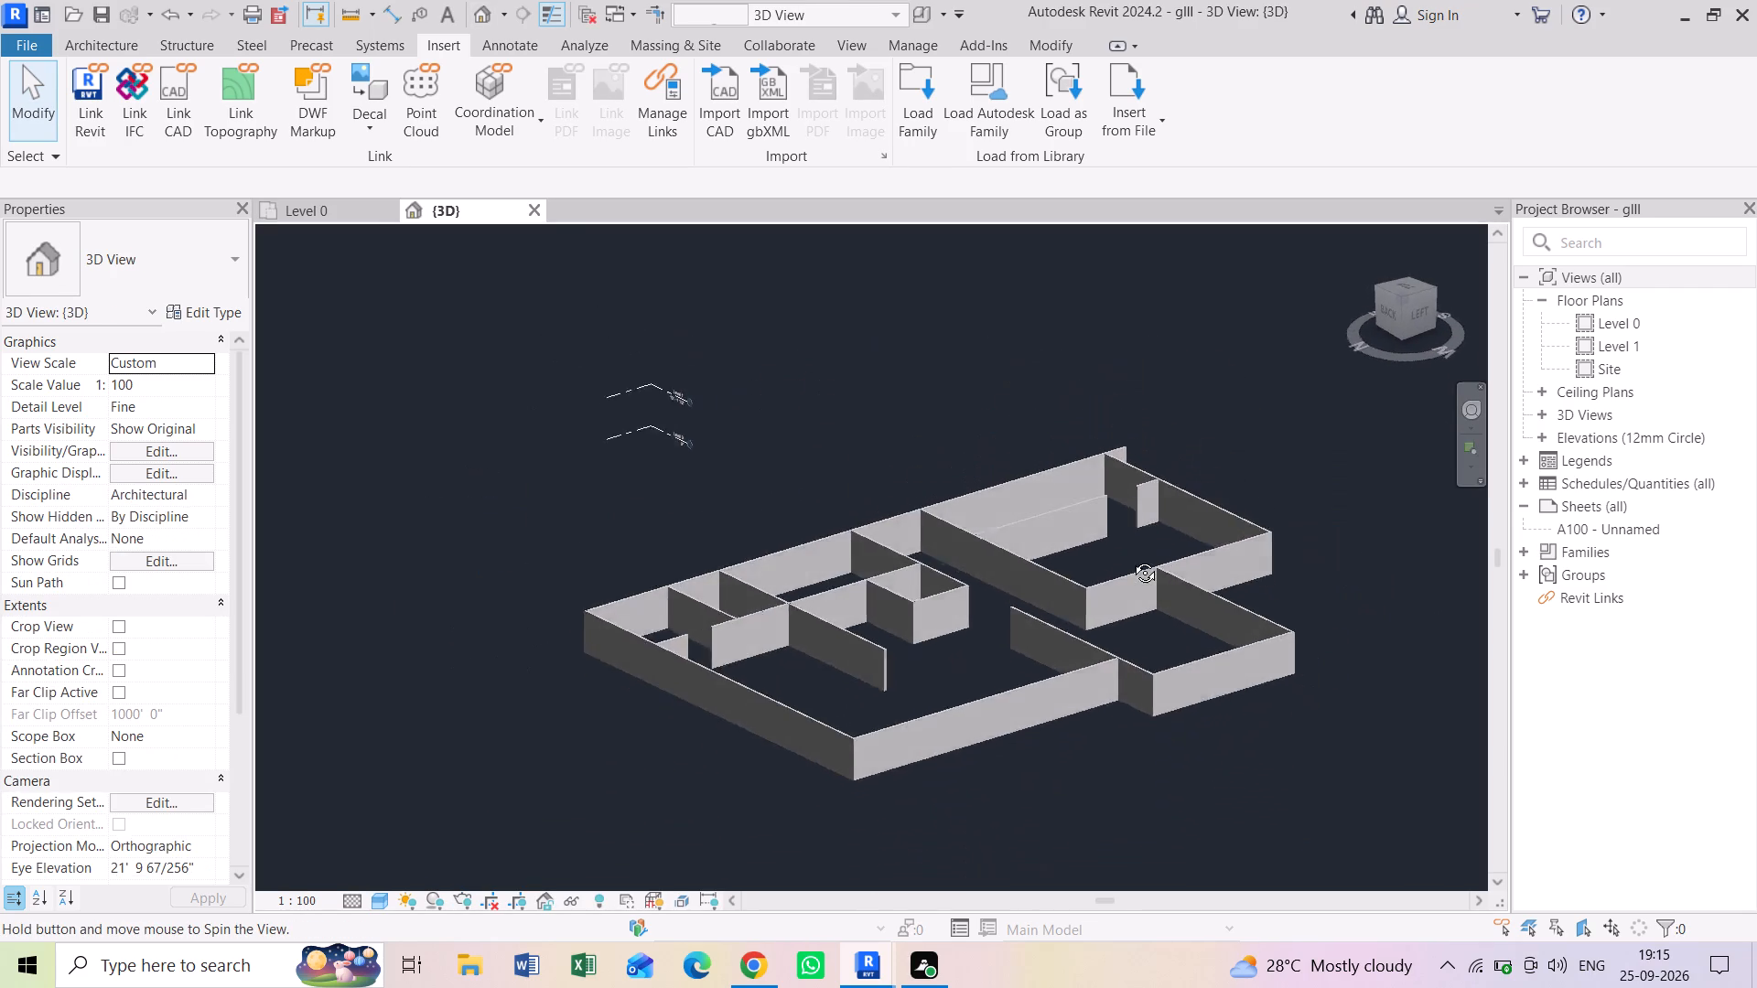
{"action": "middle_click_drag", "start_coordinate": [1131, 559], "coordinate": [1160, 562], "text": "shift"}
{"action": "scroll", "coordinate": [1075, 401], "scroll_direction": "up", "scroll_amount": 11}
{"action": "scroll", "coordinate": [1096, 456], "scroll_direction": "down", "scroll_amount": 6}
{"action": "scroll", "coordinate": [1100, 480], "scroll_direction": "up", "scroll_amount": 10}
{"action": "scroll", "coordinate": [1100, 645], "scroll_direction": "up", "scroll_amount": 5}
{"action": "scroll", "coordinate": [1100, 645], "scroll_direction": "down", "scroll_amount": 12}
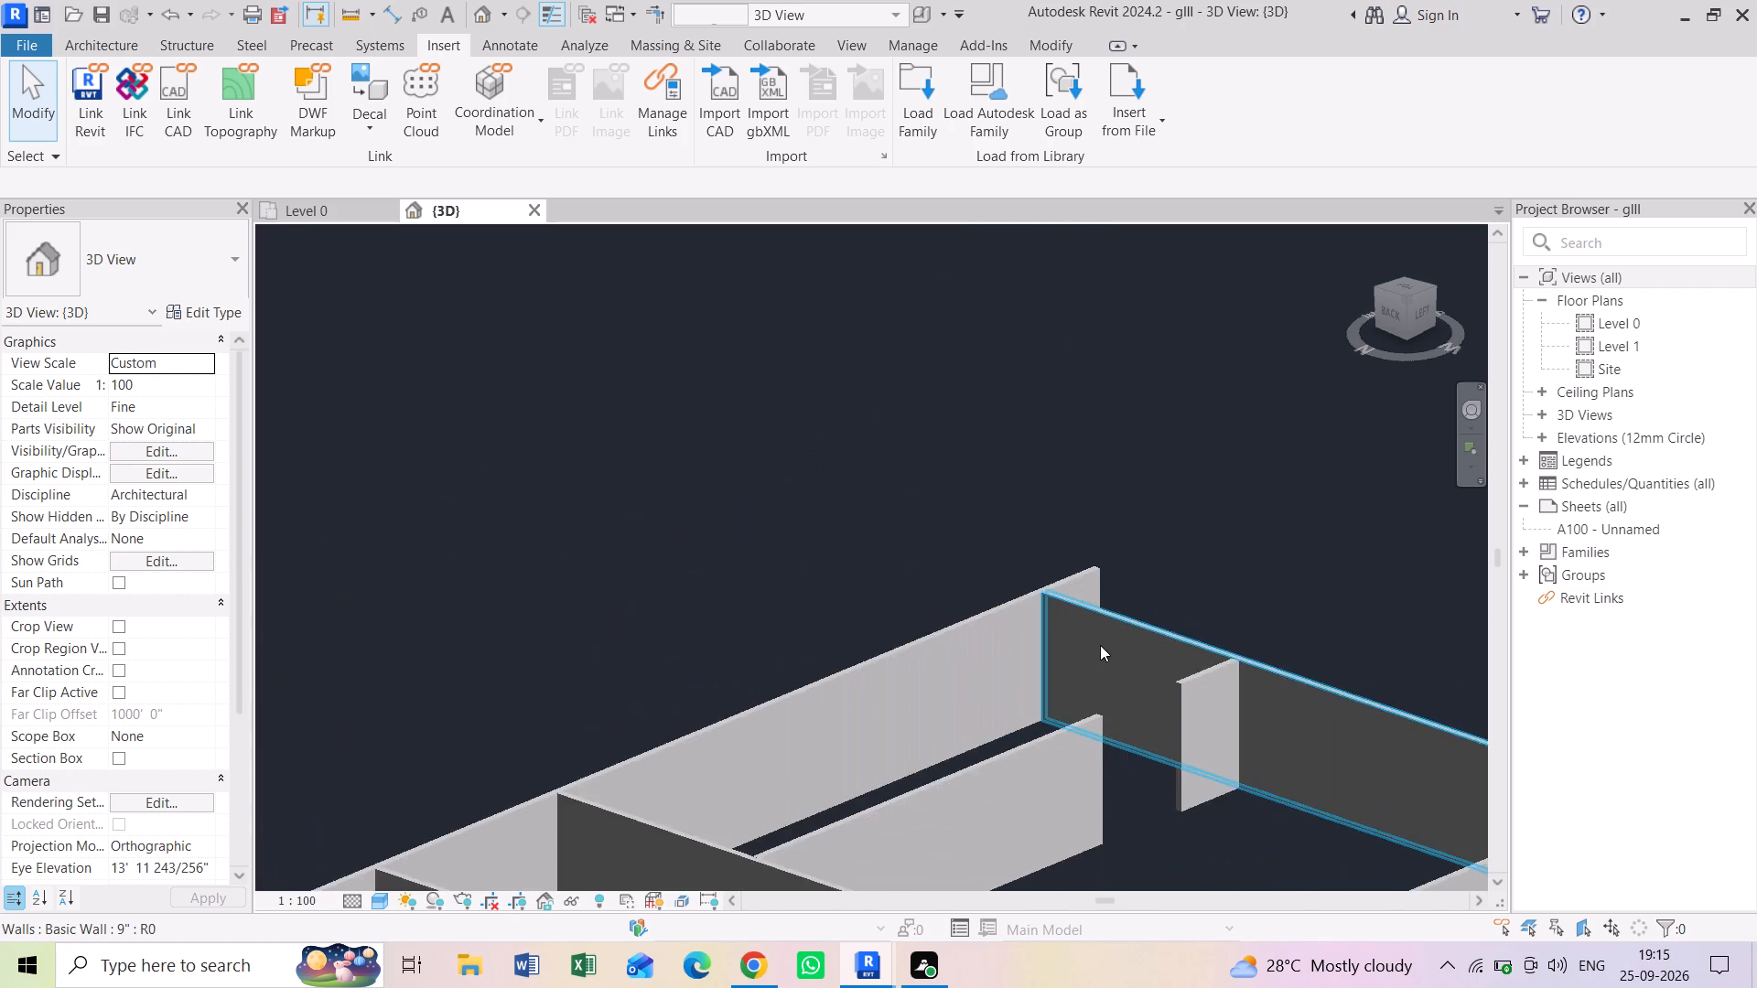
{"action": "scroll", "coordinate": [1100, 645], "scroll_direction": "down", "scroll_amount": 4}
{"action": "middle_click_drag", "start_coordinate": [1067, 730], "coordinate": [1118, 767], "text": "shift"}
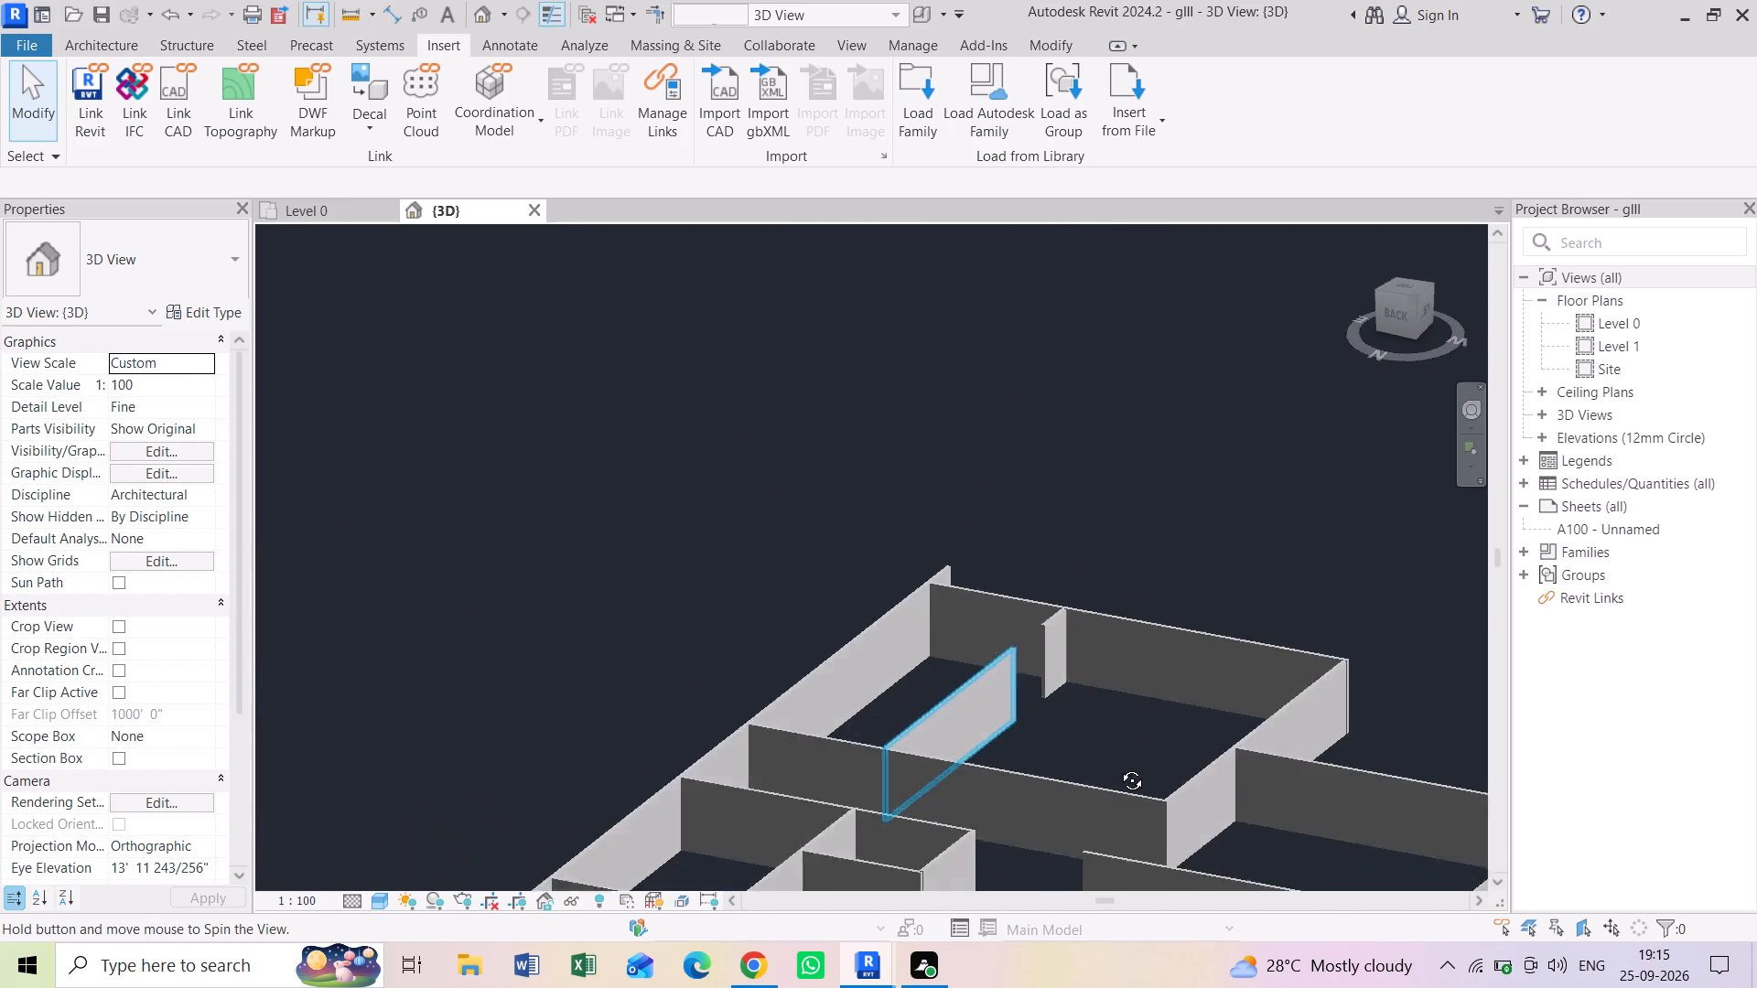
{"action": "middle_click_drag", "start_coordinate": [1118, 767], "coordinate": [1117, 768], "text": "shift"}
{"action": "middle_click_drag", "start_coordinate": [1055, 826], "coordinate": [1105, 478]}
{"action": "middle_click_drag", "start_coordinate": [1180, 547], "coordinate": [1173, 563], "text": "shift"}
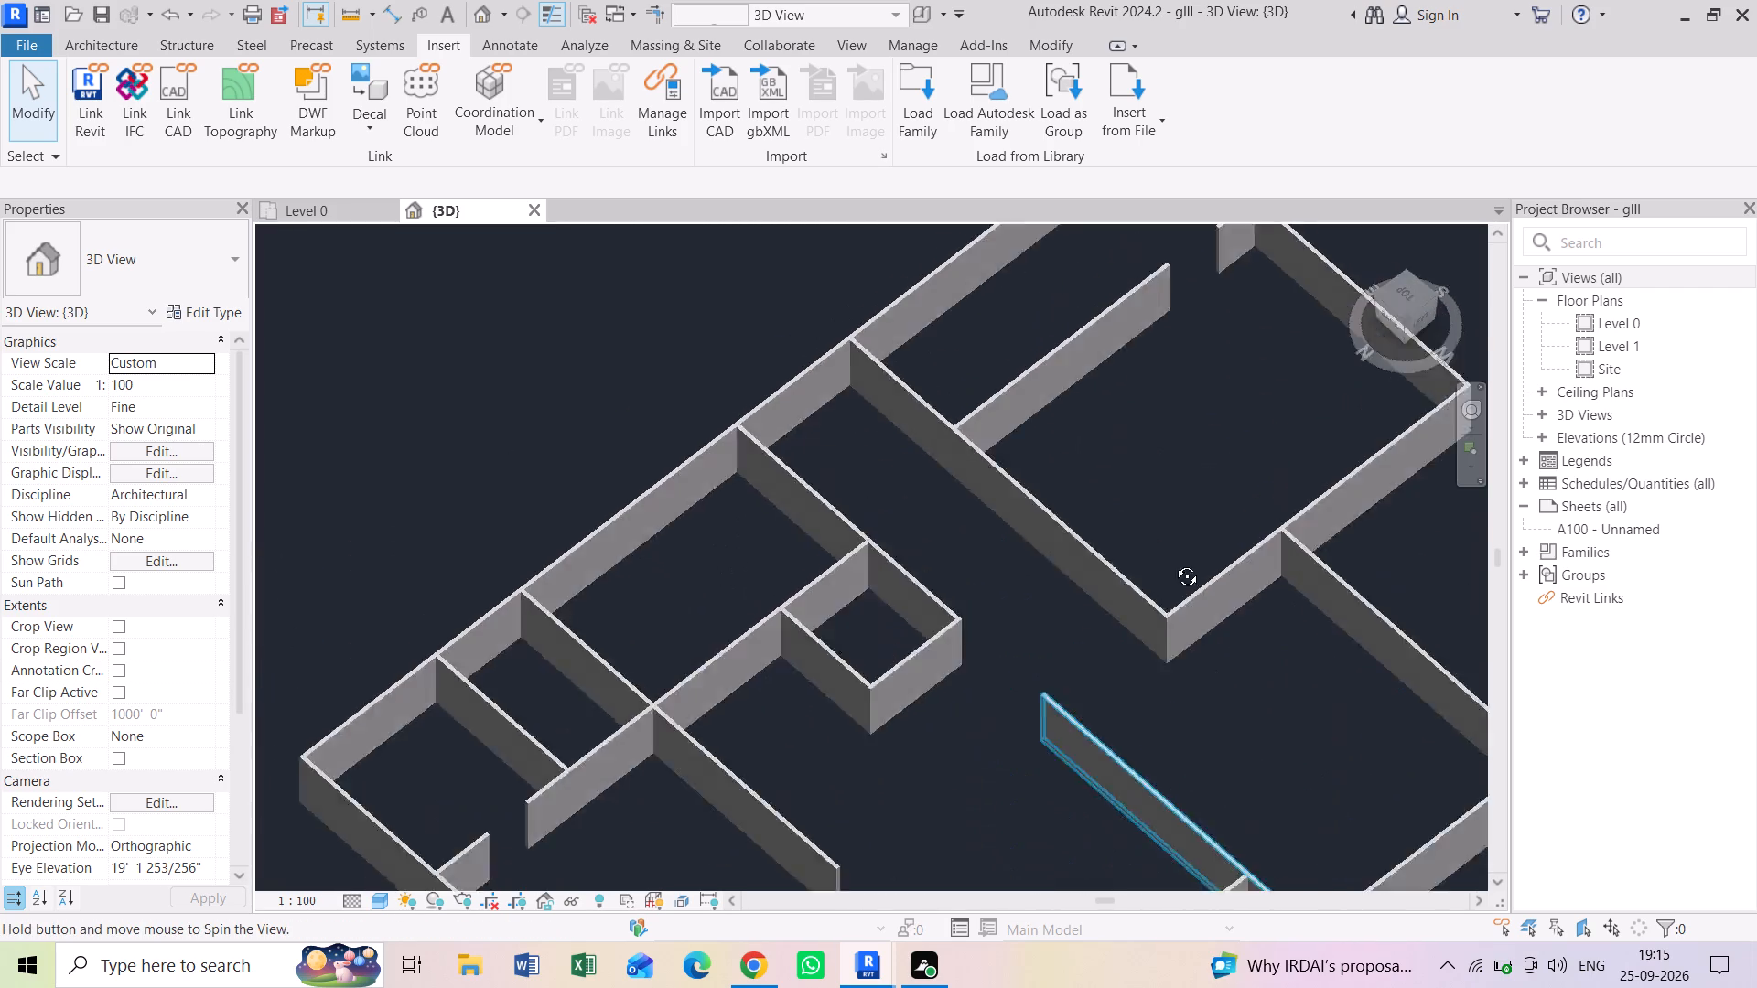
{"action": "middle_click_drag", "start_coordinate": [1173, 563], "coordinate": [1190, 520], "text": "shift"}
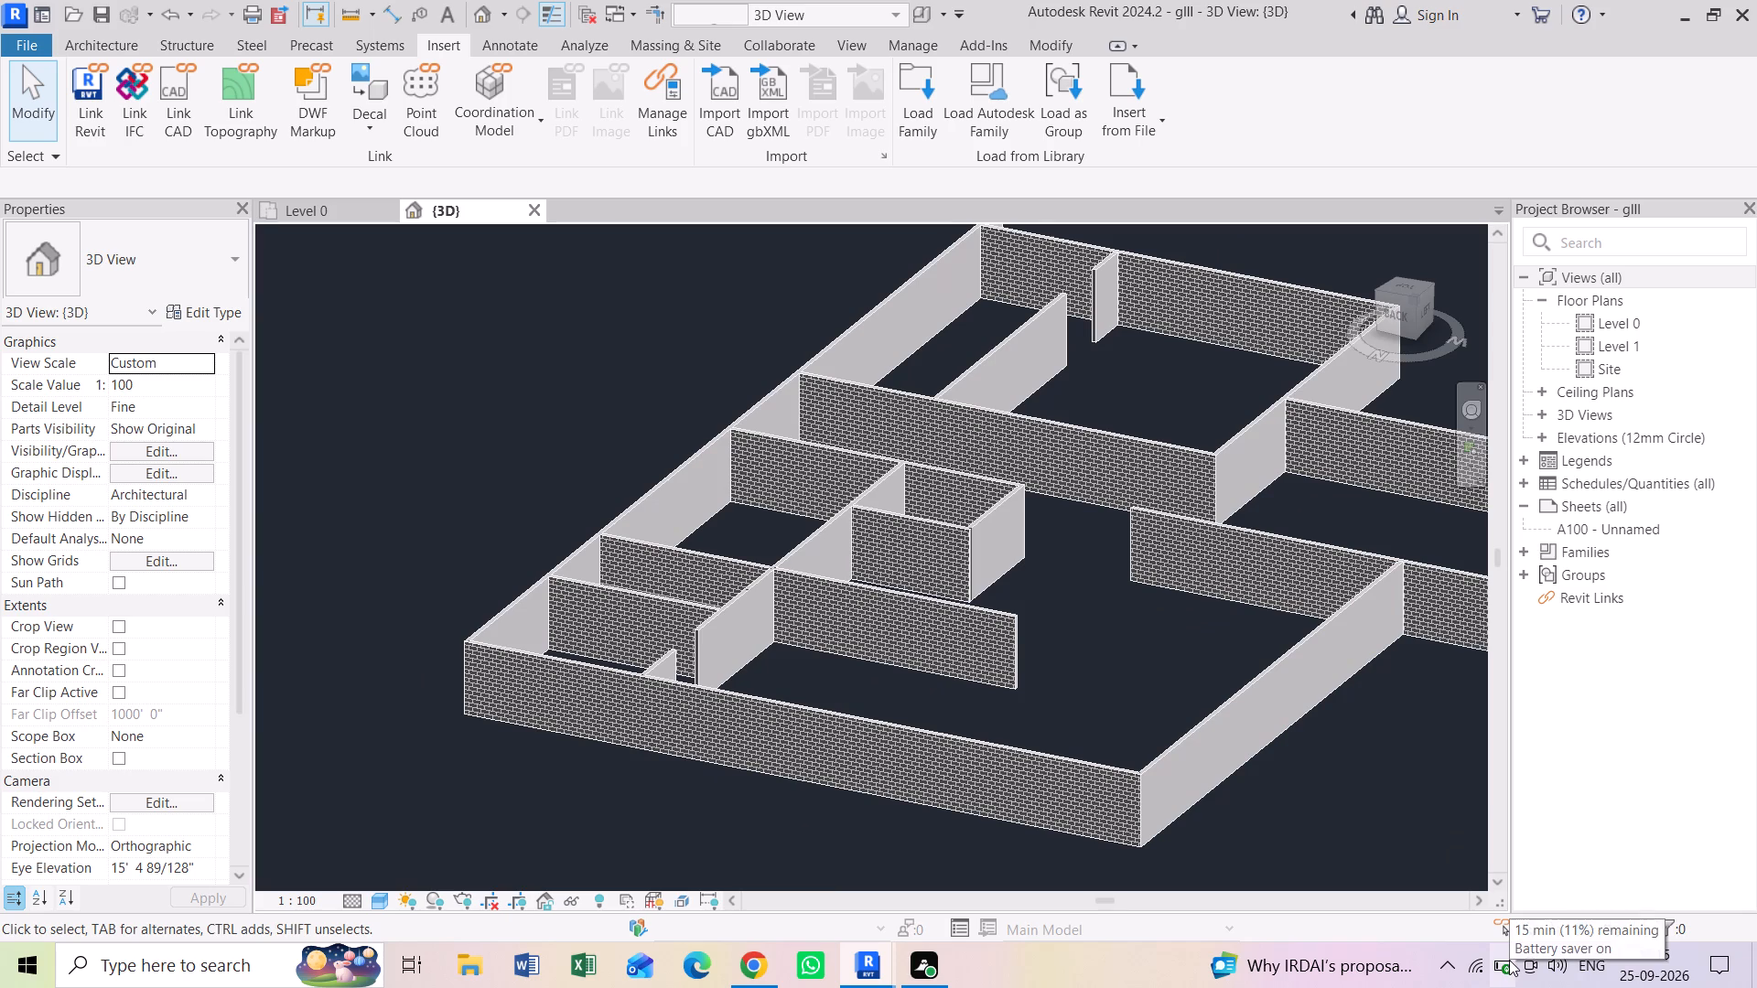
Align the kitchen-side face of the short wall beside the store room door with the adjoining longer wall's face.
{"action": "scroll", "coordinate": [763, 612], "scroll_direction": "up", "scroll_amount": 10}
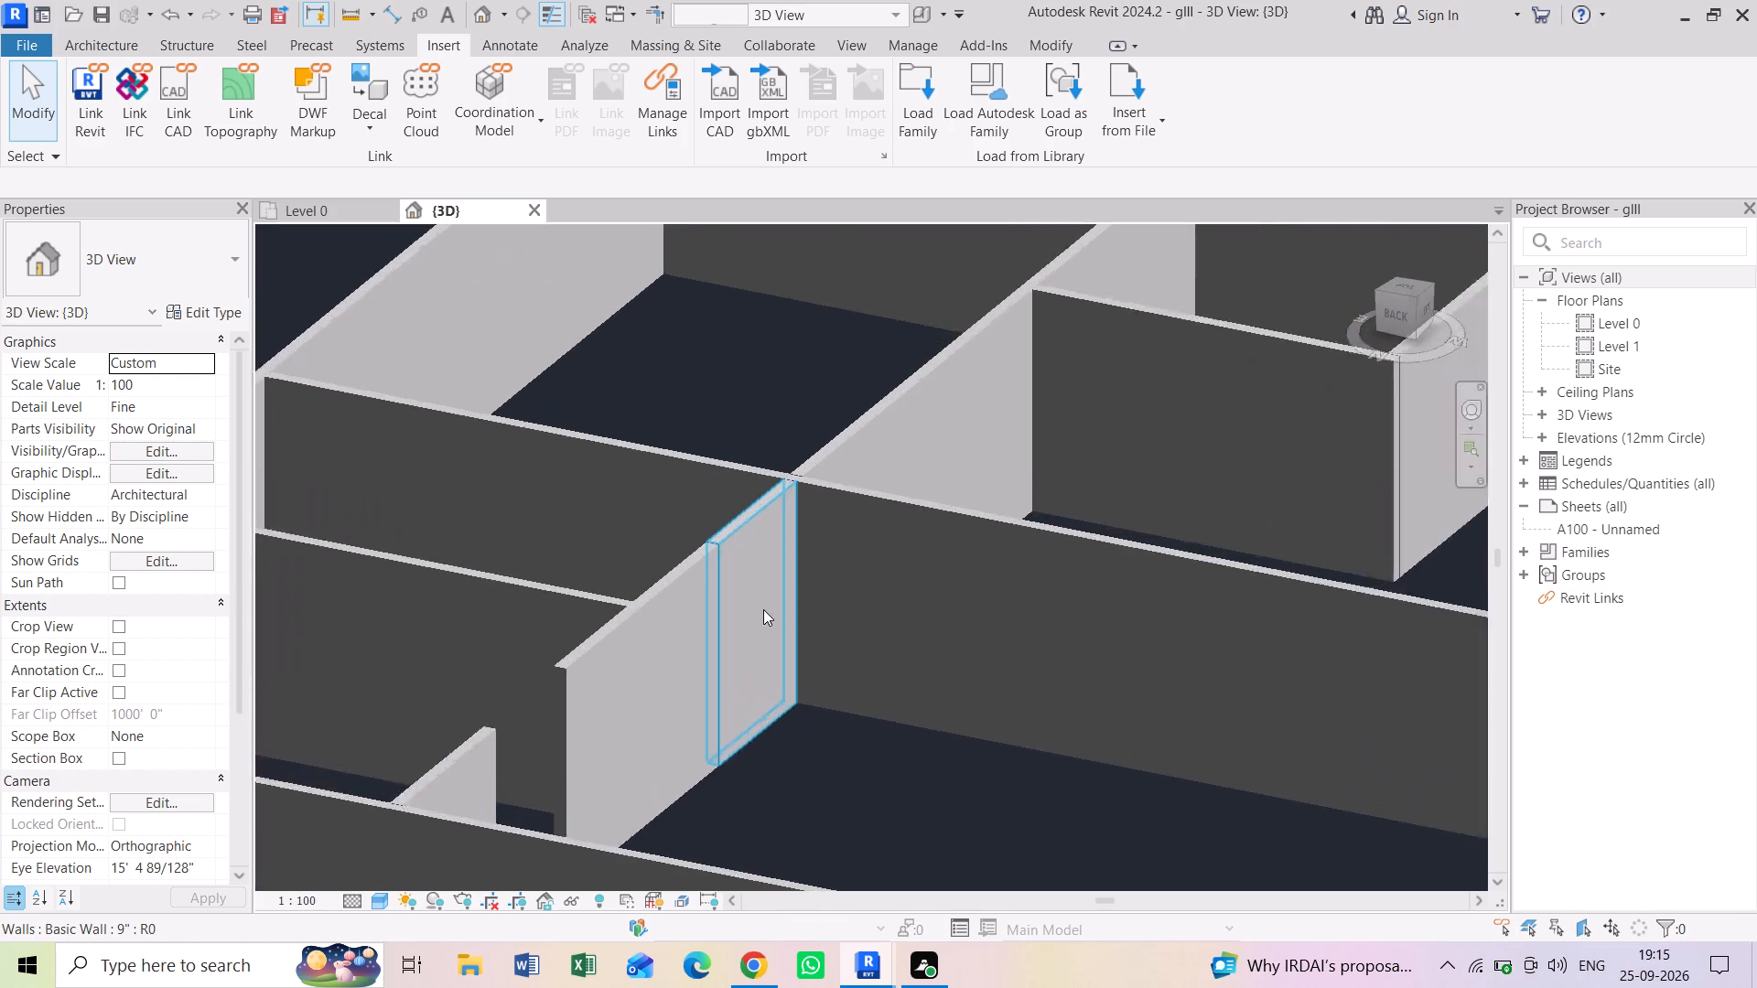
{"action": "scroll", "coordinate": [763, 609], "scroll_direction": "up", "scroll_amount": 2}
{"action": "scroll", "coordinate": [672, 575], "scroll_direction": "up", "scroll_amount": 4}
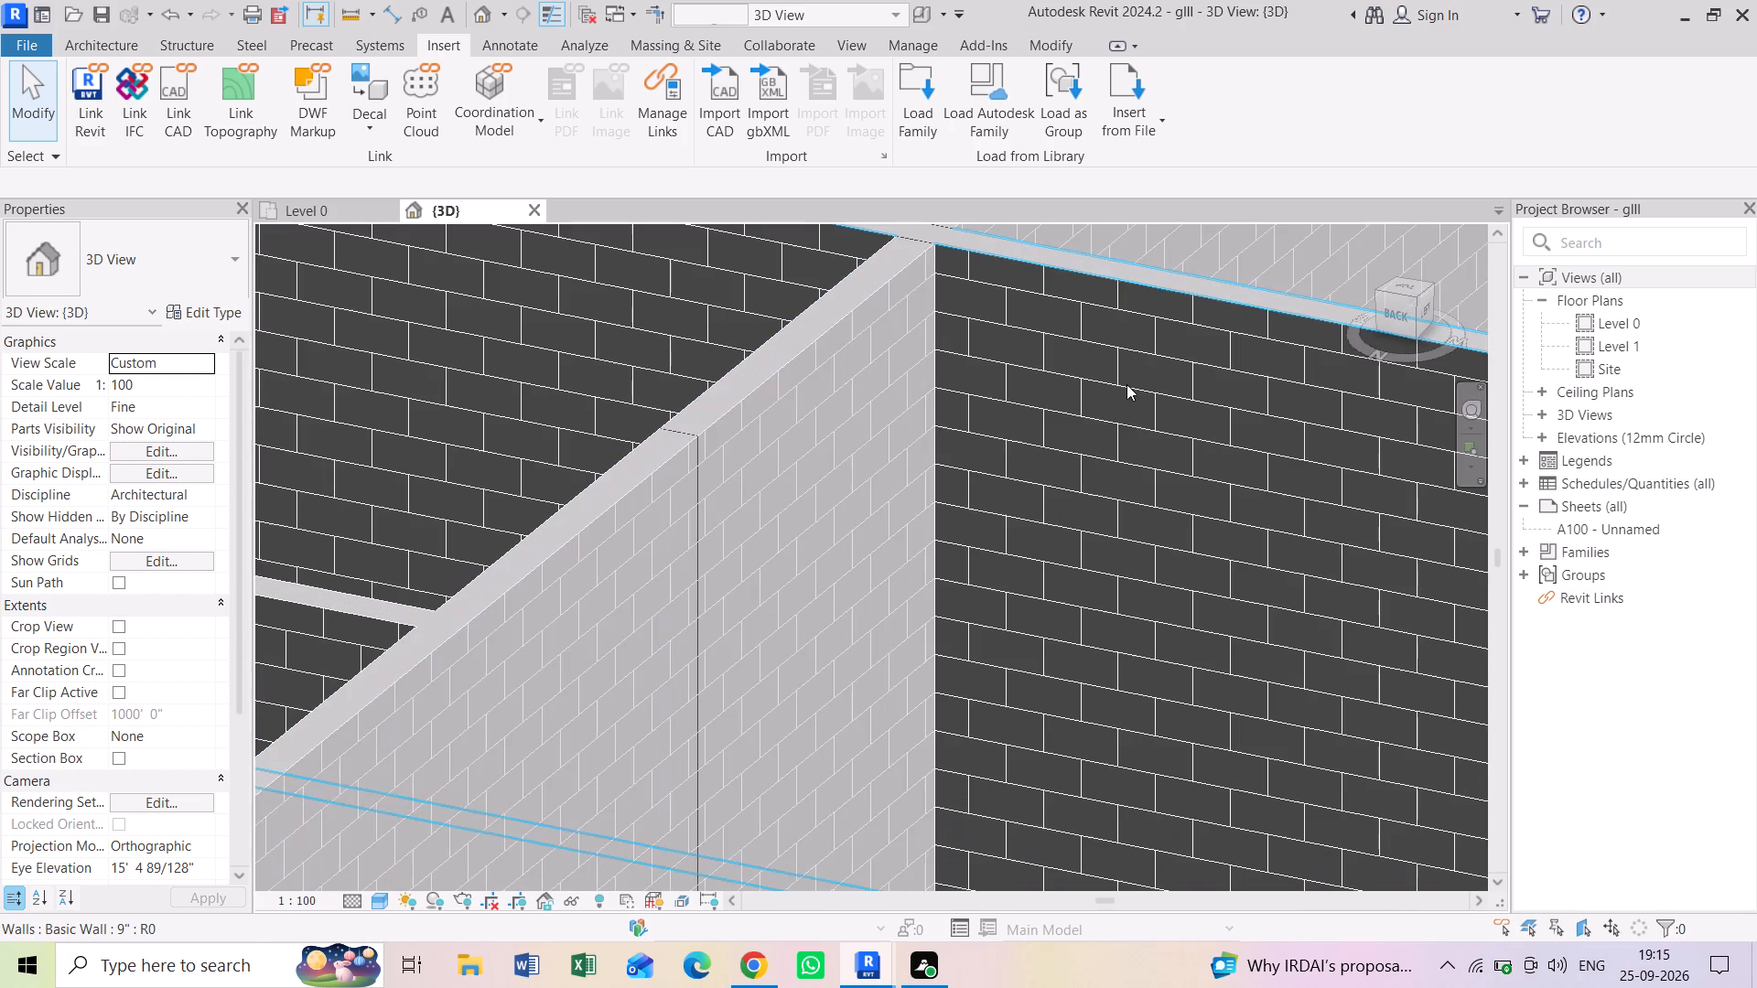
{"action": "key", "text": "a"}
{"action": "key", "text": "a"}
{"action": "key", "text": "a"}
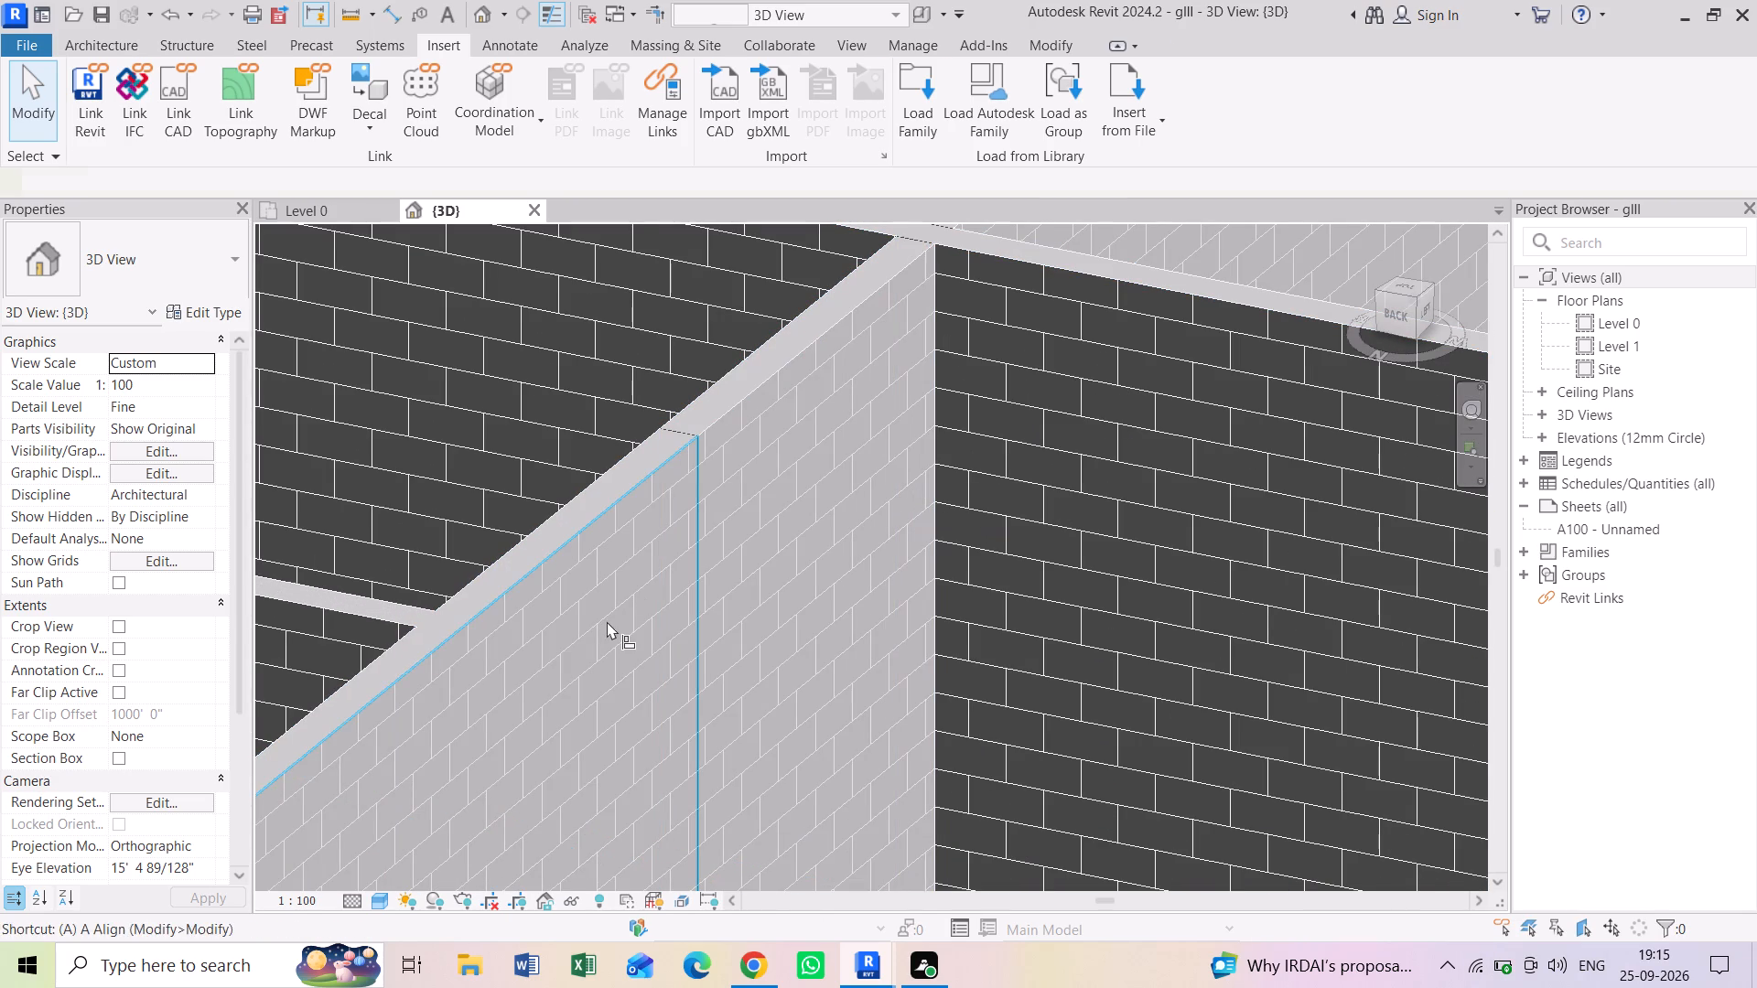
{"action": "left_click", "coordinate": [607, 621]}
{"action": "left_click", "coordinate": [766, 499]}
{"action": "key", "text": "Escape"}
{"action": "key", "text": "Escape"}
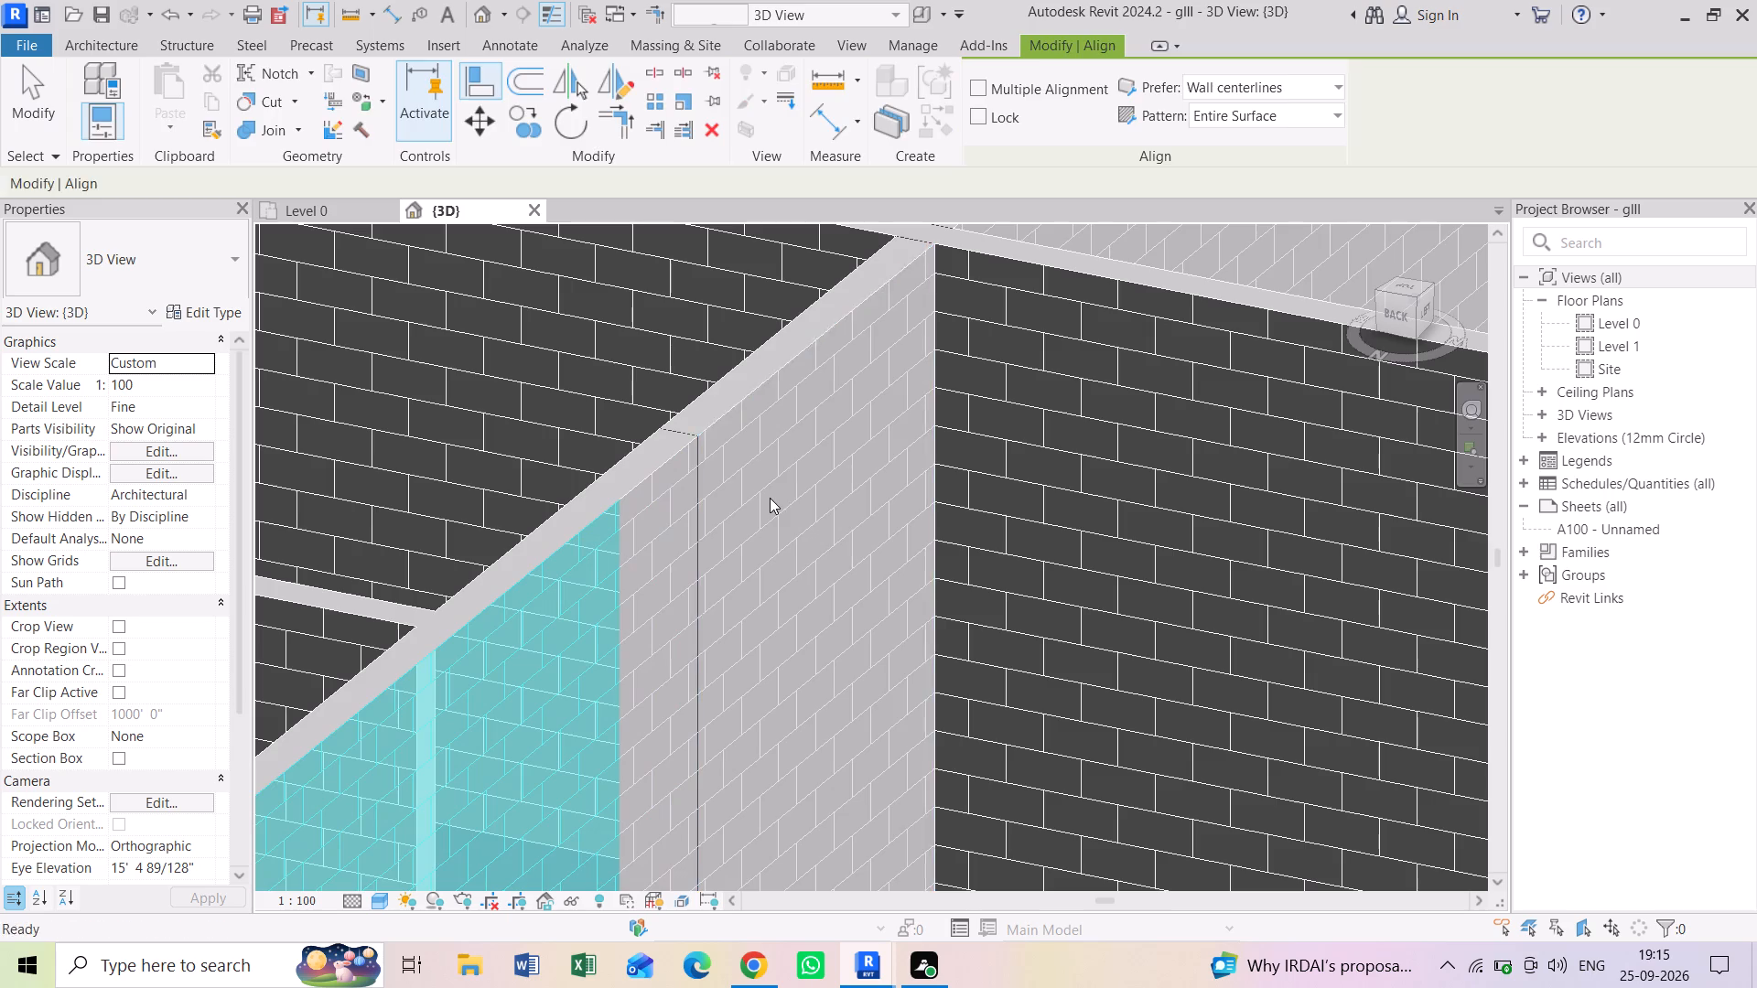
{"action": "key", "text": "Escape"}
{"action": "key", "text": "Escape"}
Examine the store room, lift and living room walls in 3D for misaligned faces and gaps.
{"action": "scroll", "coordinate": [794, 456], "scroll_direction": "down", "scroll_amount": 9}
{"action": "middle_click_drag", "start_coordinate": [887, 480], "coordinate": [792, 499]}
{"action": "scroll", "coordinate": [1021, 575], "scroll_direction": "down", "scroll_amount": 2}
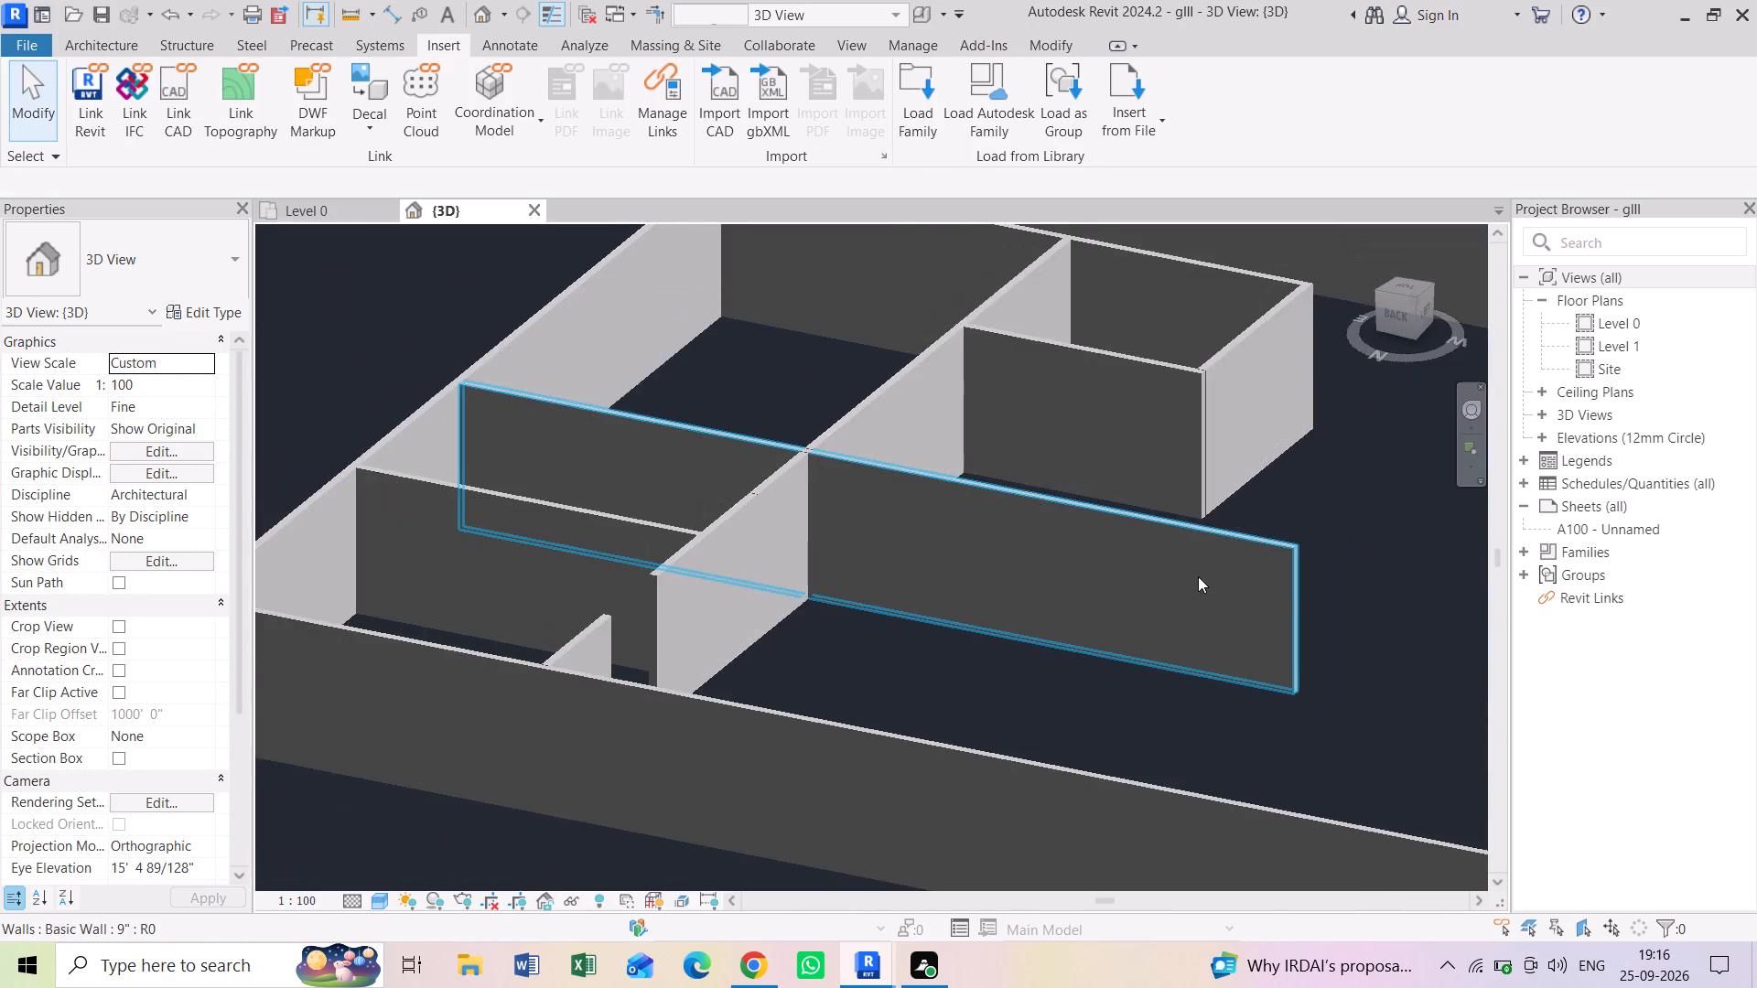
{"action": "middle_click_drag", "start_coordinate": [1198, 575], "coordinate": [883, 611]}
{"action": "scroll", "coordinate": [1000, 499], "scroll_direction": "down", "scroll_amount": 4}
{"action": "middle_click_drag", "start_coordinate": [1118, 492], "coordinate": [950, 489]}
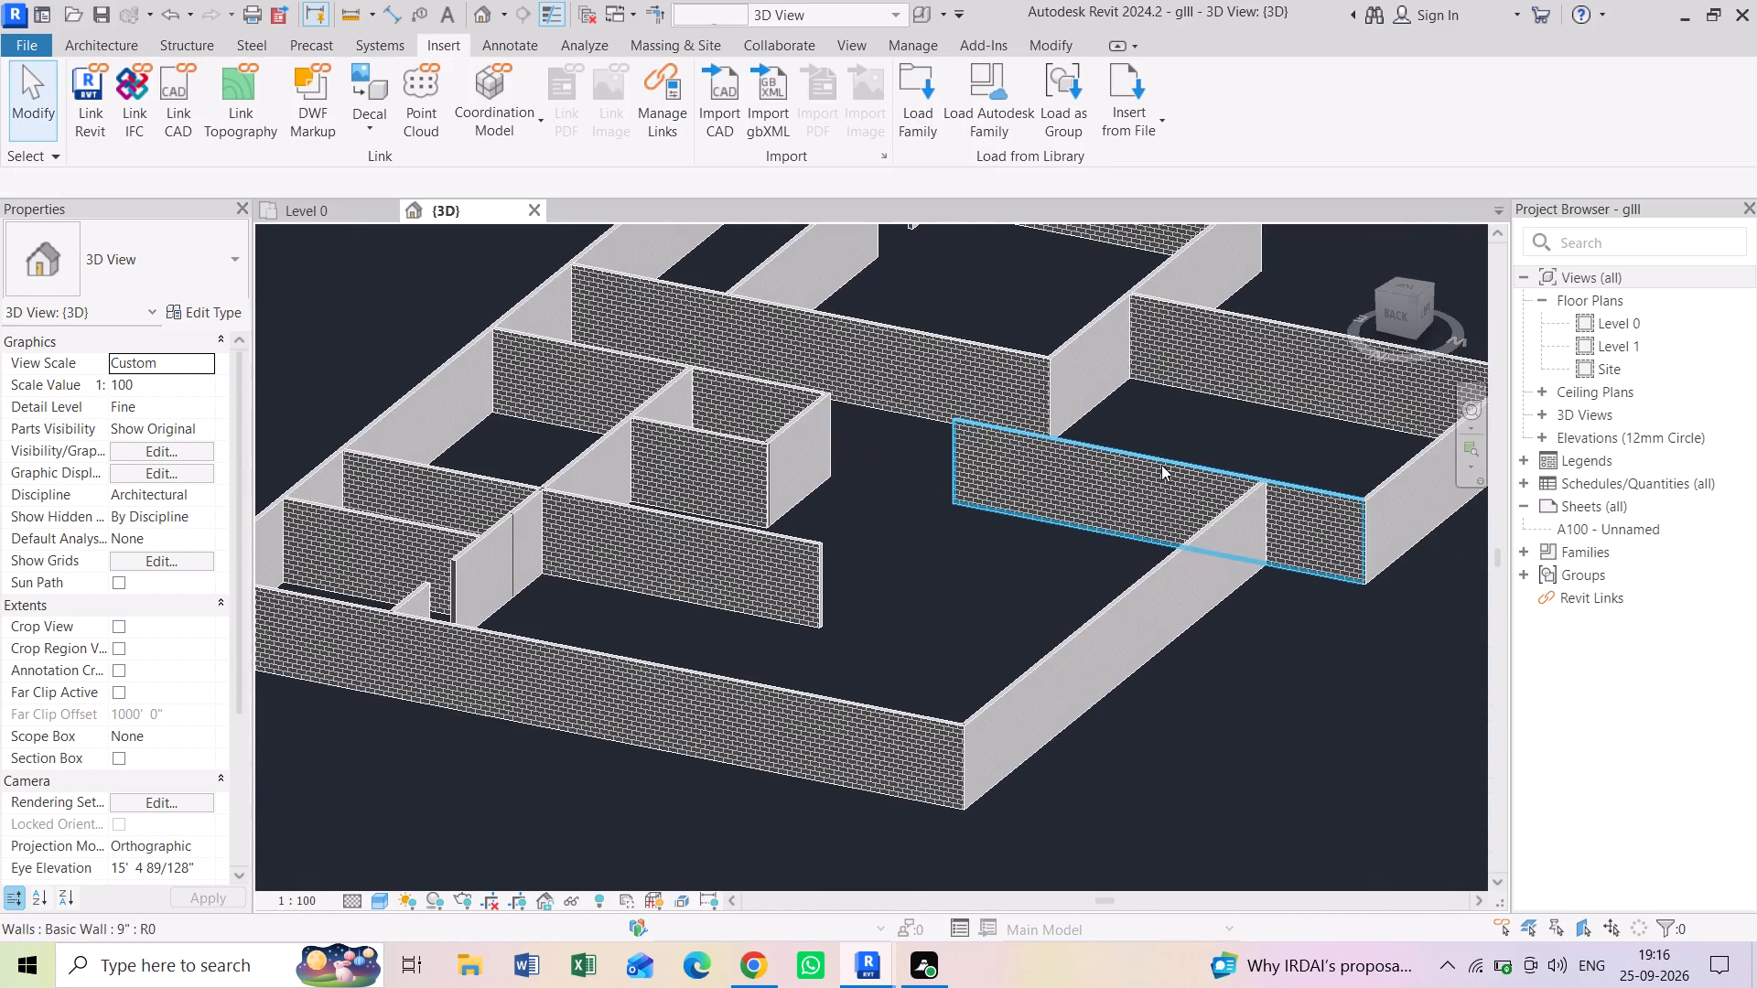
{"action": "middle_click_drag", "start_coordinate": [1160, 464], "coordinate": [959, 693]}
{"action": "middle_click_drag", "start_coordinate": [890, 687], "coordinate": [1029, 507]}
{"action": "middle_click_drag", "start_coordinate": [1034, 497], "coordinate": [998, 661], "text": "shift"}
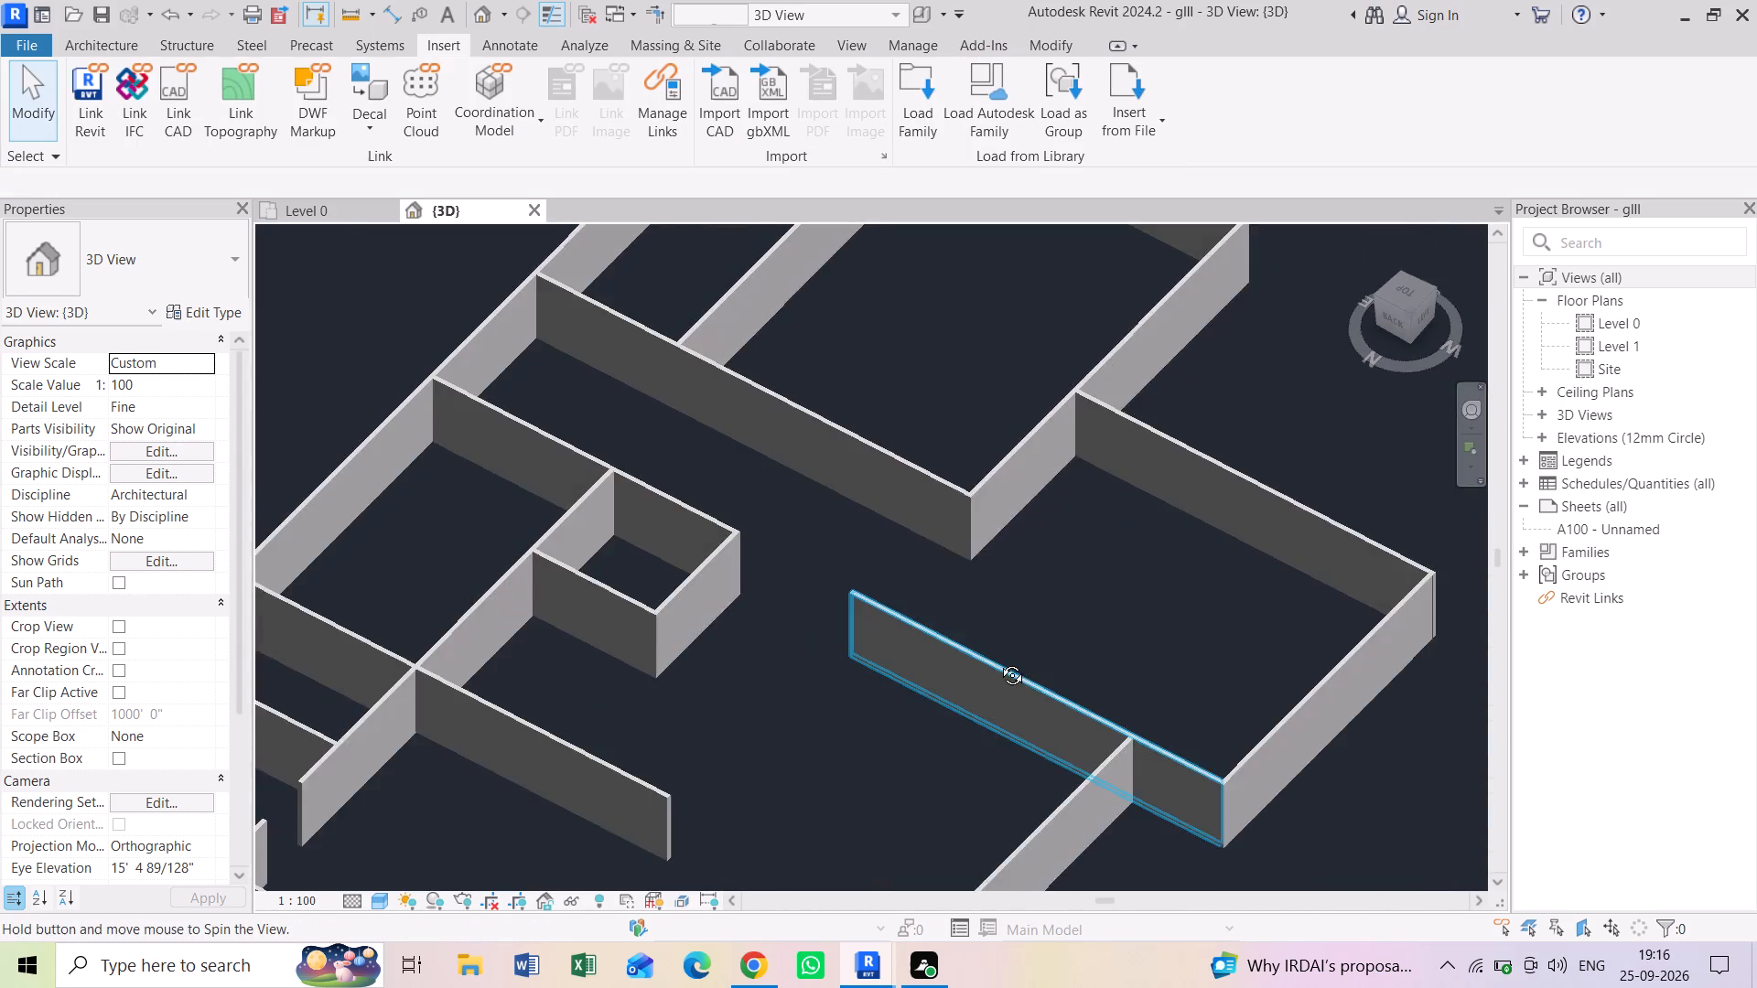
{"action": "middle_click_drag", "start_coordinate": [998, 661], "coordinate": [1064, 511], "text": "shift"}
{"action": "scroll", "coordinate": [437, 660], "scroll_direction": "up", "scroll_amount": 4}
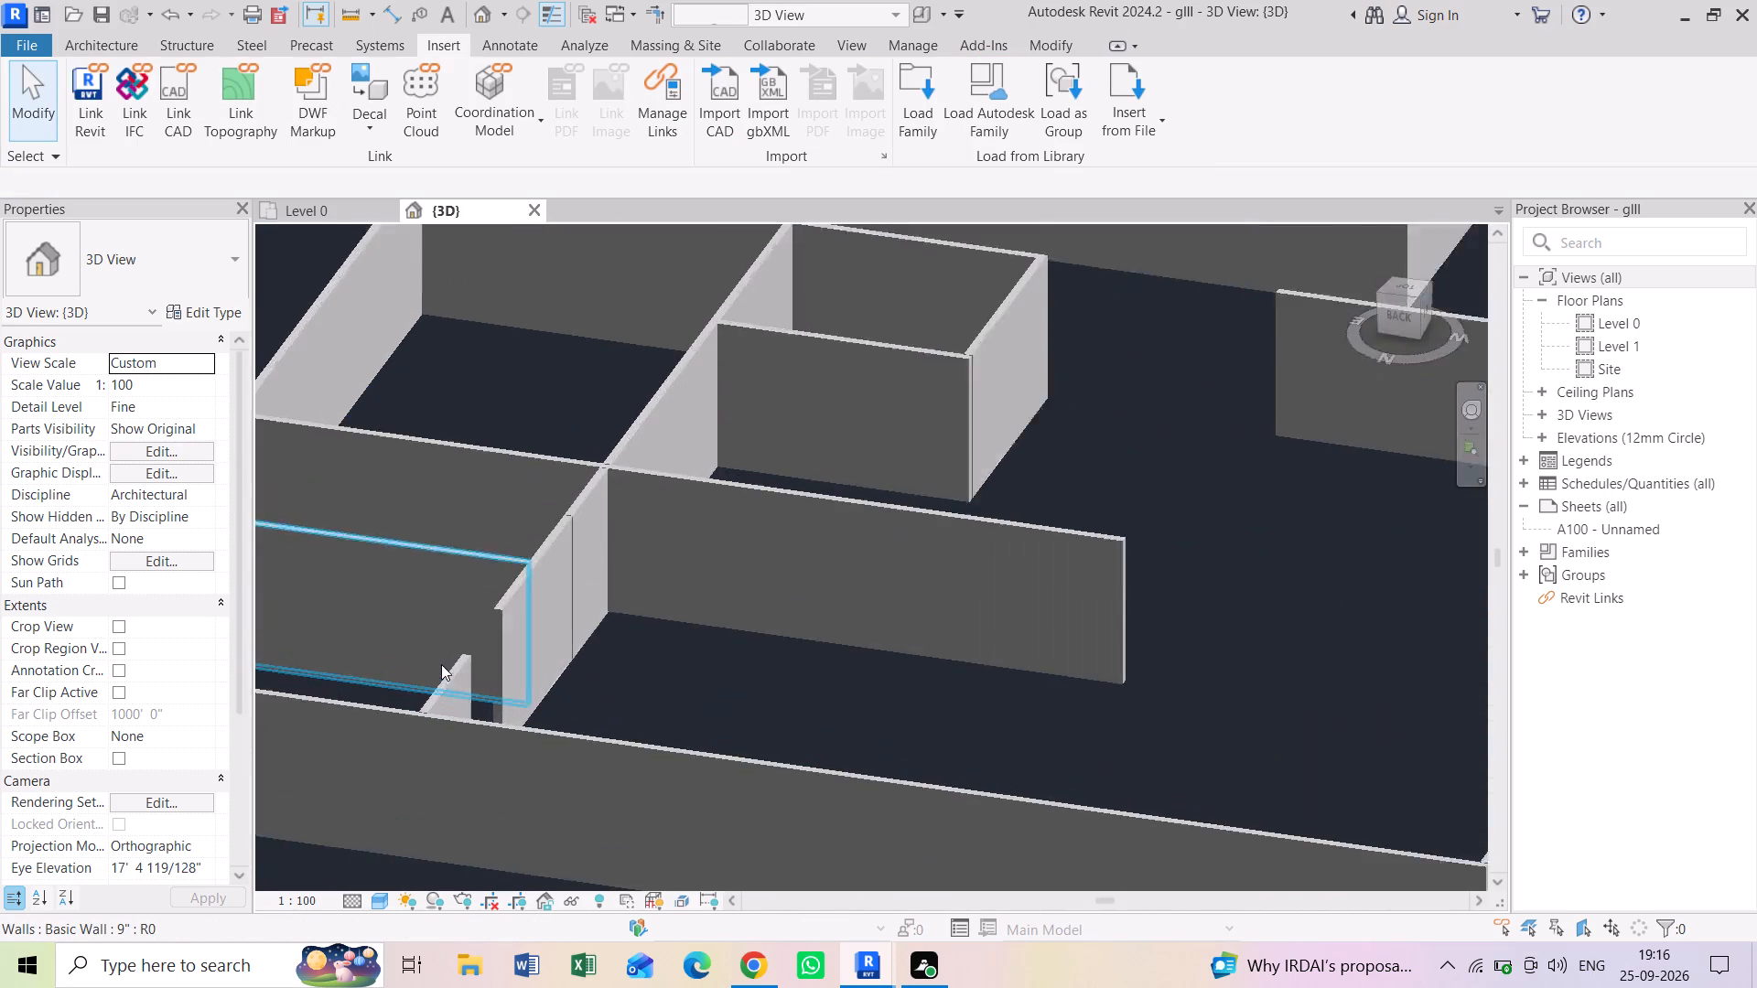
{"action": "scroll", "coordinate": [441, 664], "scroll_direction": "up", "scroll_amount": 7}
{"action": "scroll", "coordinate": [579, 648], "scroll_direction": "down", "scroll_amount": 9}
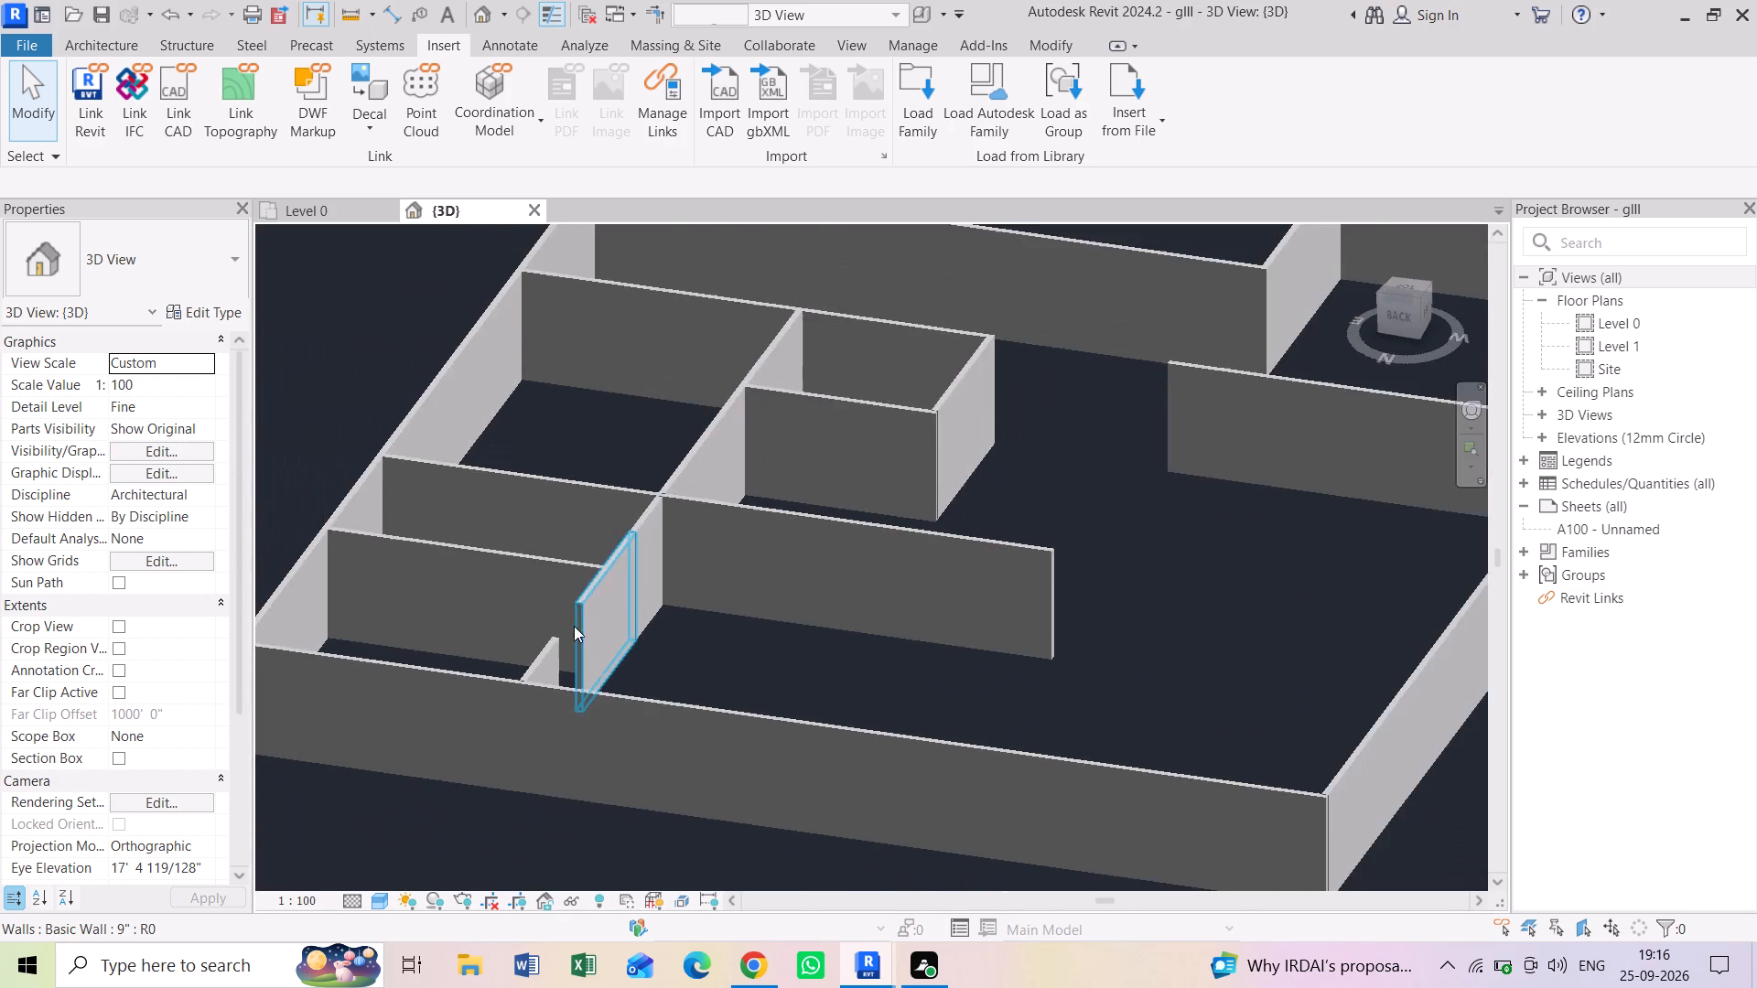
{"action": "middle_click_drag", "start_coordinate": [580, 636], "coordinate": [602, 718]}
{"action": "middle_click_drag", "start_coordinate": [965, 426], "coordinate": [846, 564]}
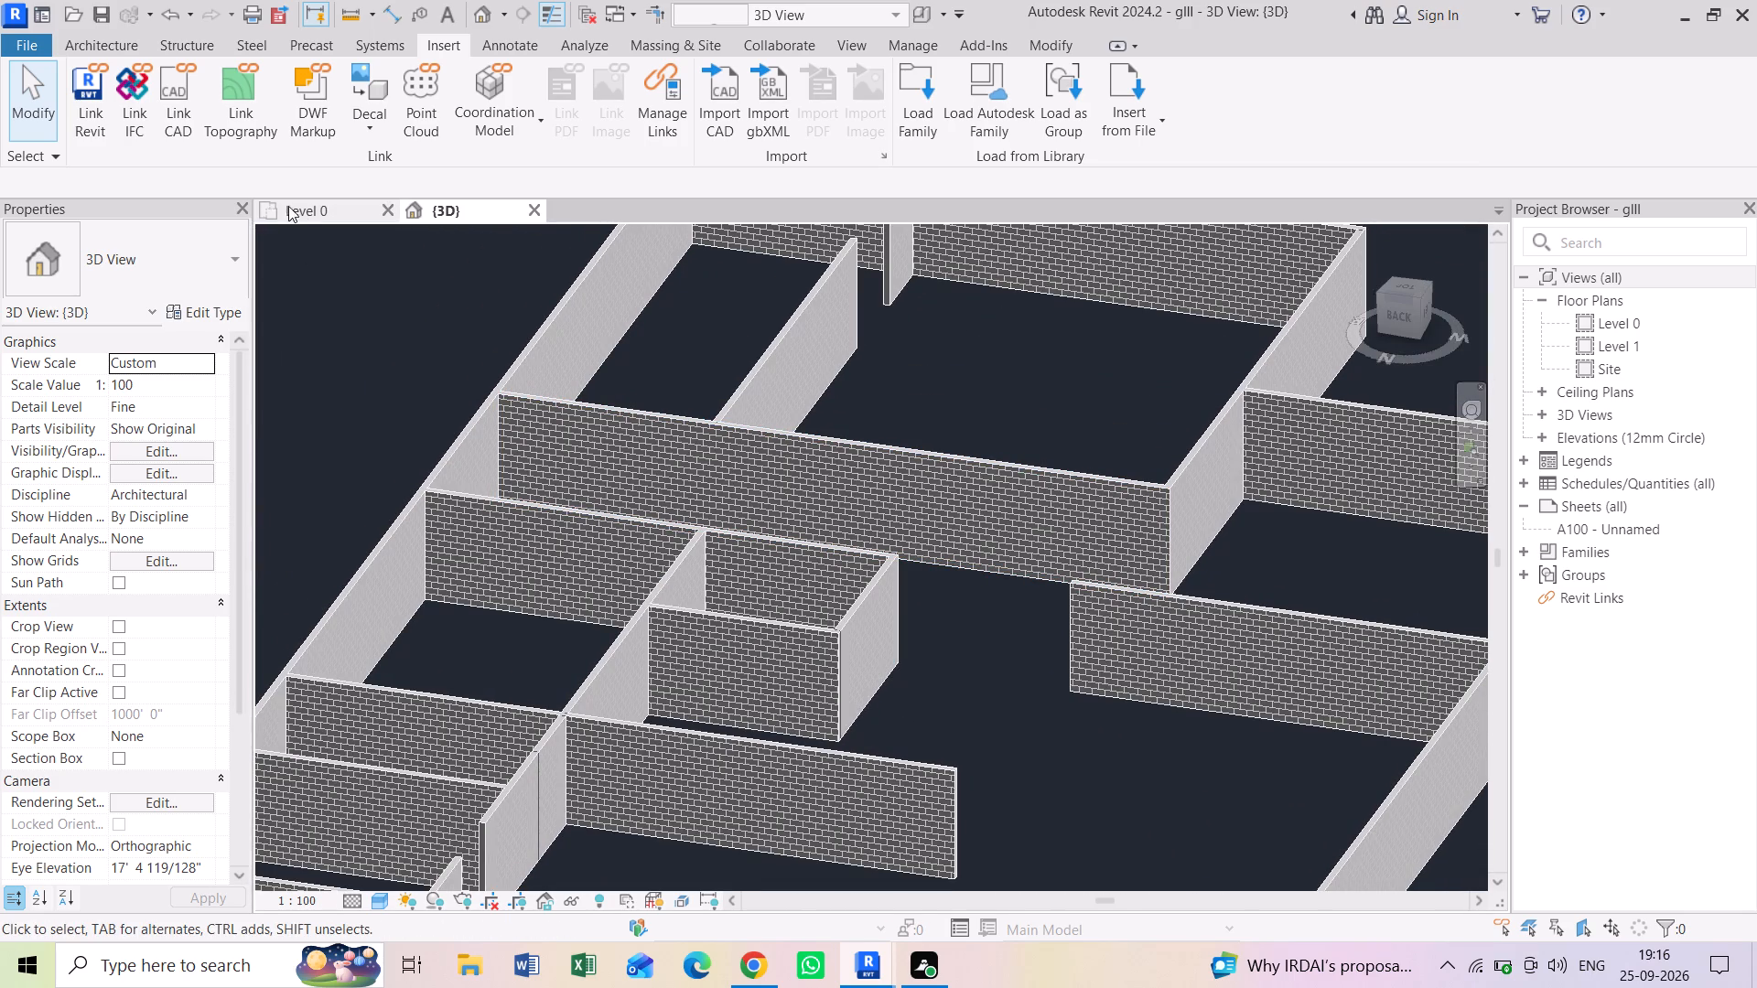
Return to the Level 0 plan and examine the rooms, rear garden and plot boundary for walls still missing.
{"action": "left_click", "coordinate": [299, 211]}
{"action": "scroll", "coordinate": [787, 567], "scroll_direction": "down", "scroll_amount": 5}
{"action": "middle_click_drag", "start_coordinate": [787, 567], "coordinate": [780, 487]}
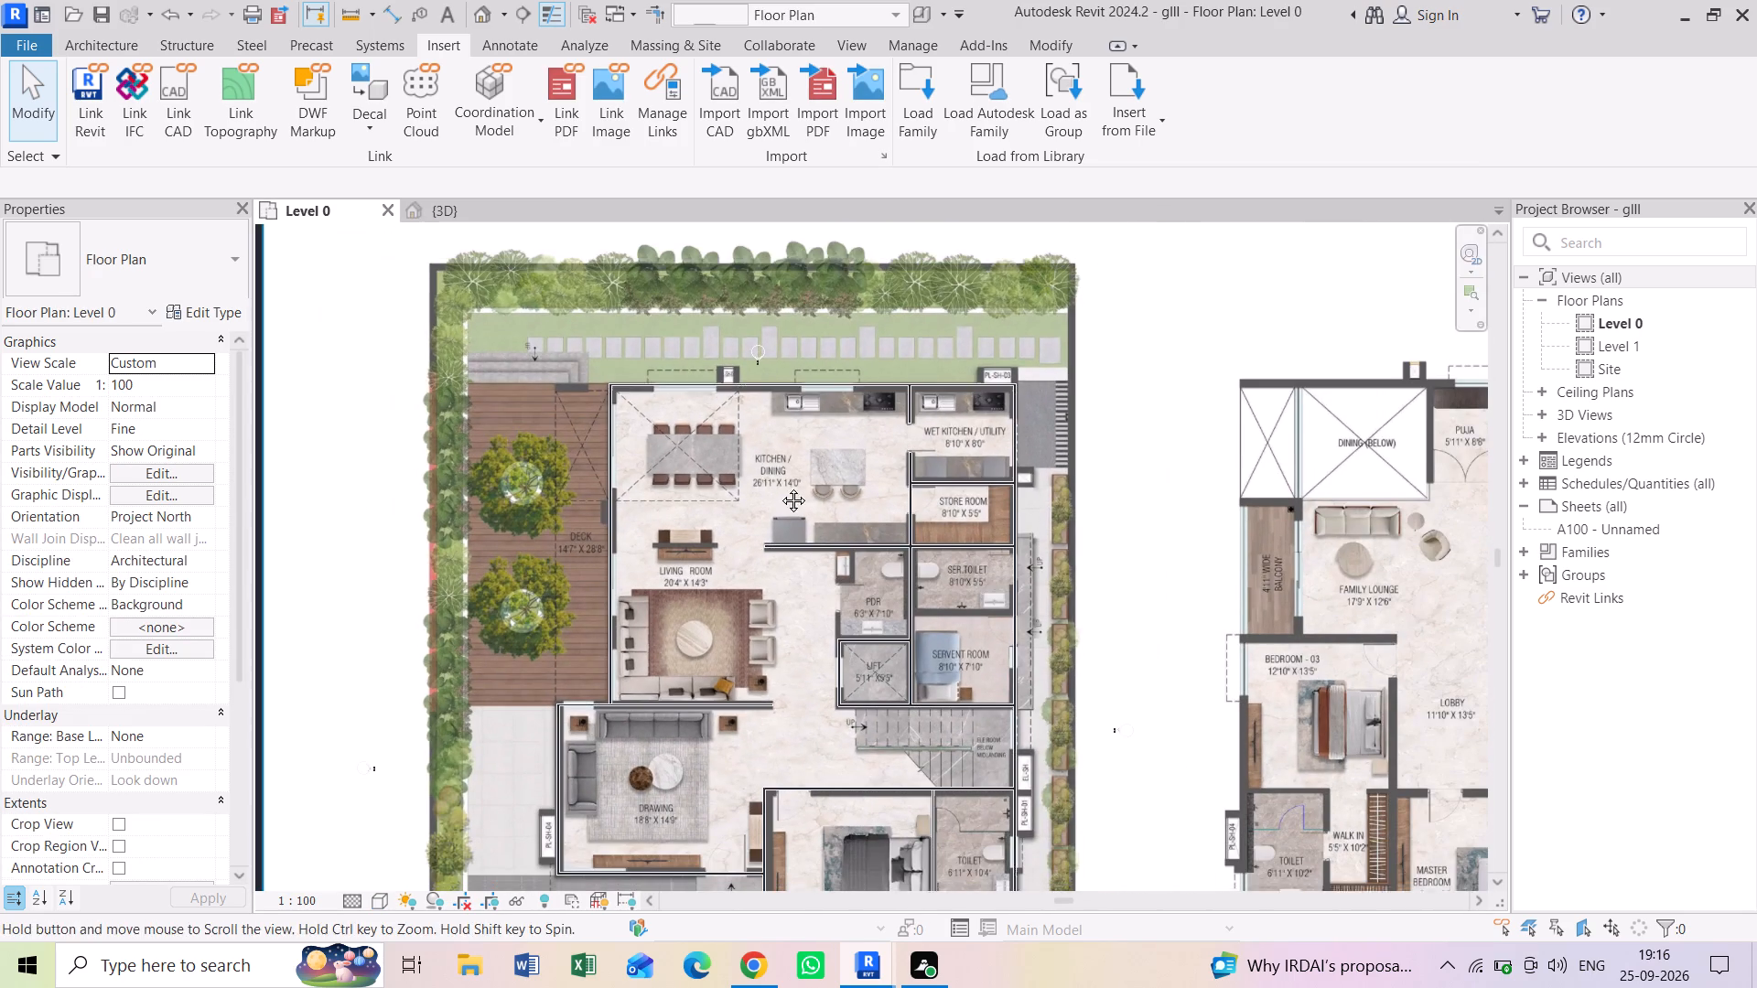
{"action": "middle_click_drag", "start_coordinate": [780, 487], "coordinate": [778, 346]}
{"action": "scroll", "coordinate": [644, 446], "scroll_direction": "up", "scroll_amount": 6}
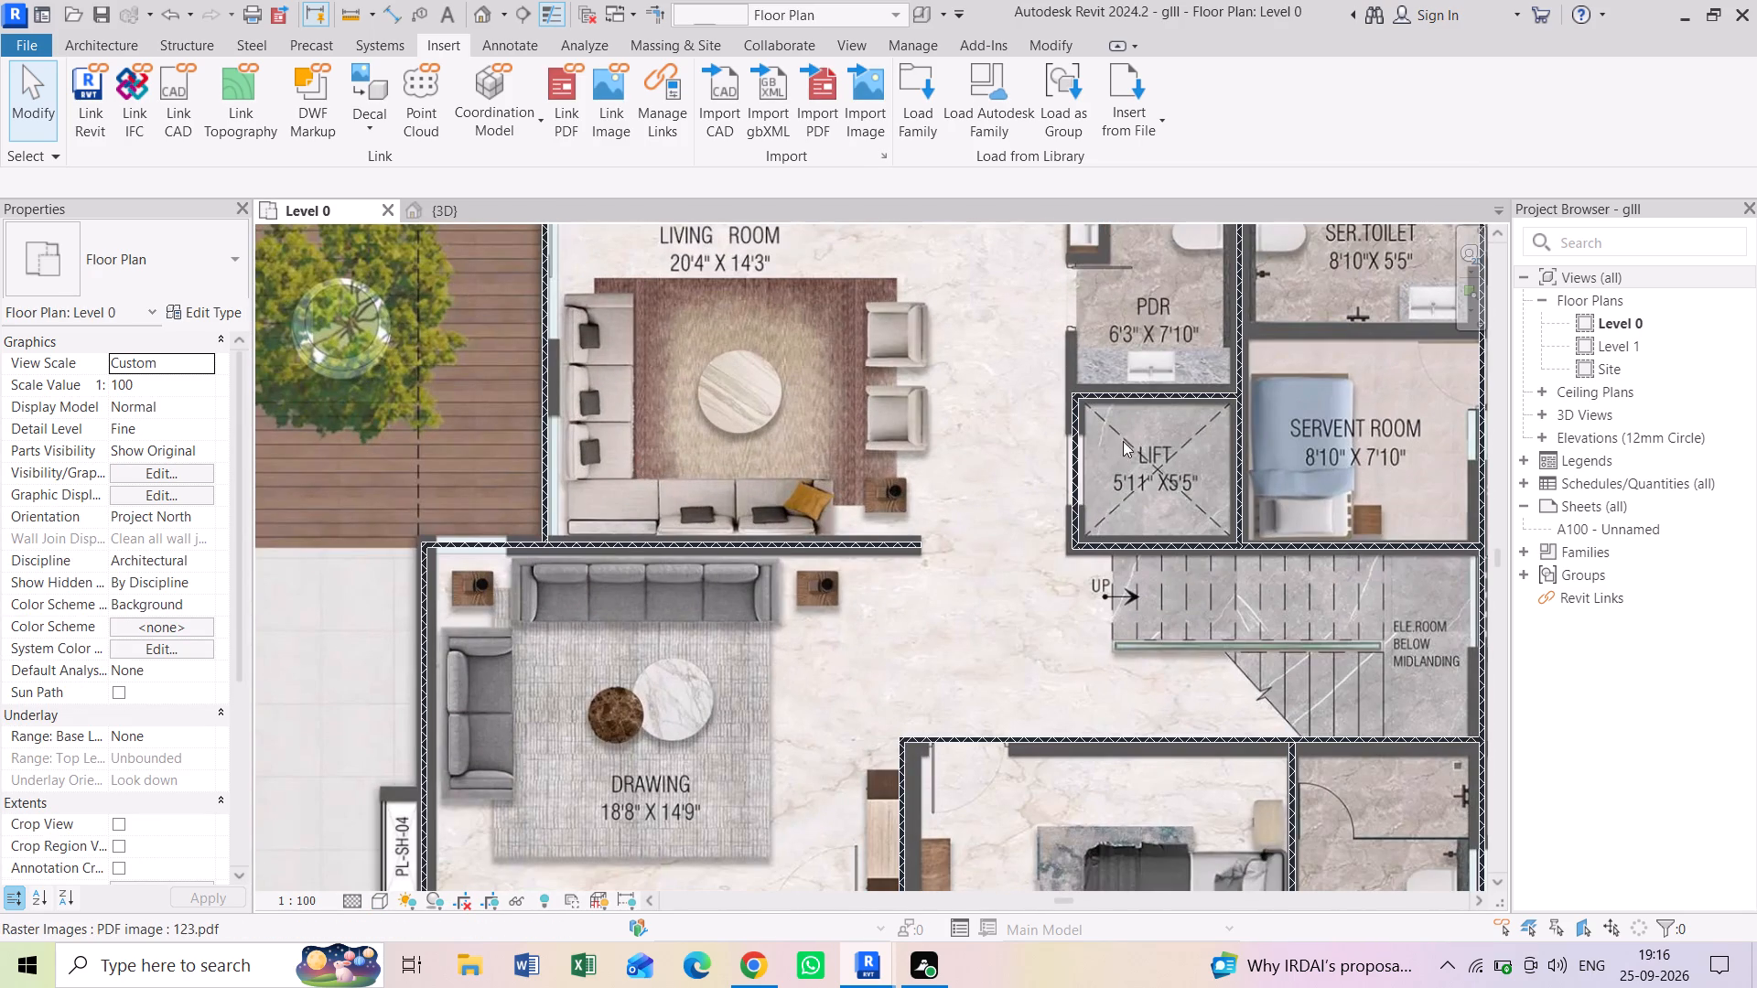
{"action": "middle_click_drag", "start_coordinate": [1123, 429], "coordinate": [959, 764]}
{"action": "middle_click_drag", "start_coordinate": [890, 383], "coordinate": [888, 641]}
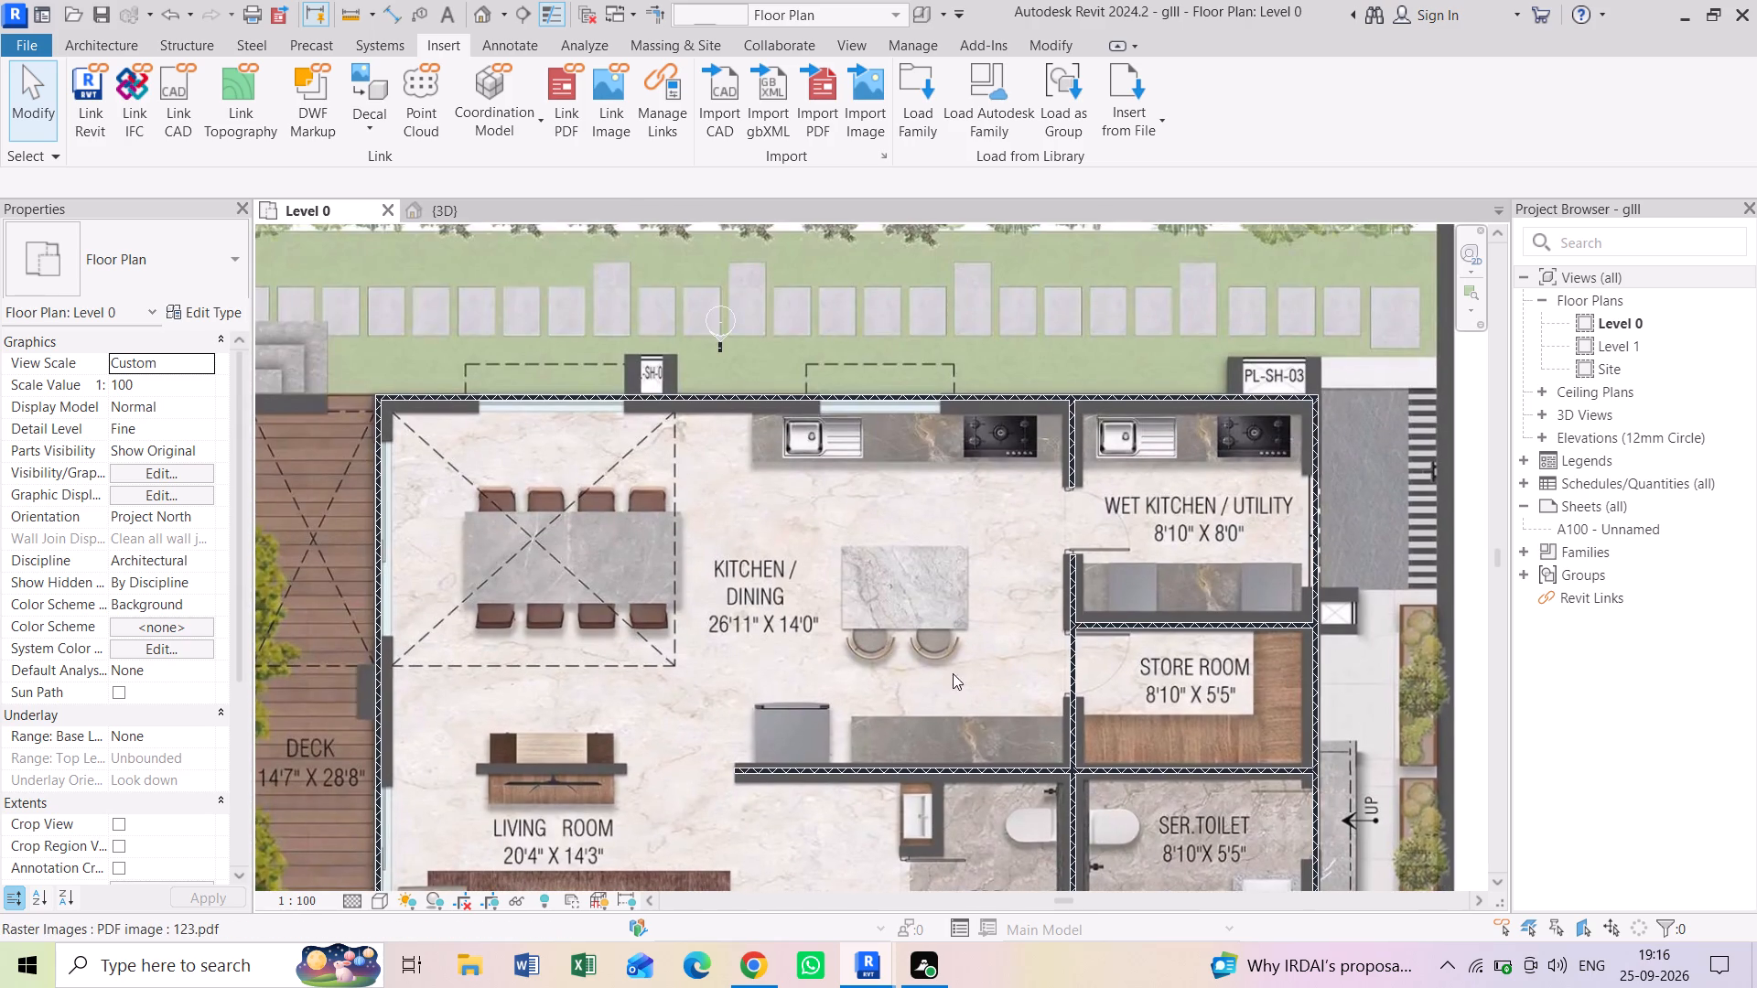
{"action": "middle_click_drag", "start_coordinate": [990, 688], "coordinate": [829, 463]}
{"action": "middle_click_drag", "start_coordinate": [1059, 691], "coordinate": [1017, 455]}
{"action": "middle_click_drag", "start_coordinate": [1201, 358], "coordinate": [1176, 513]}
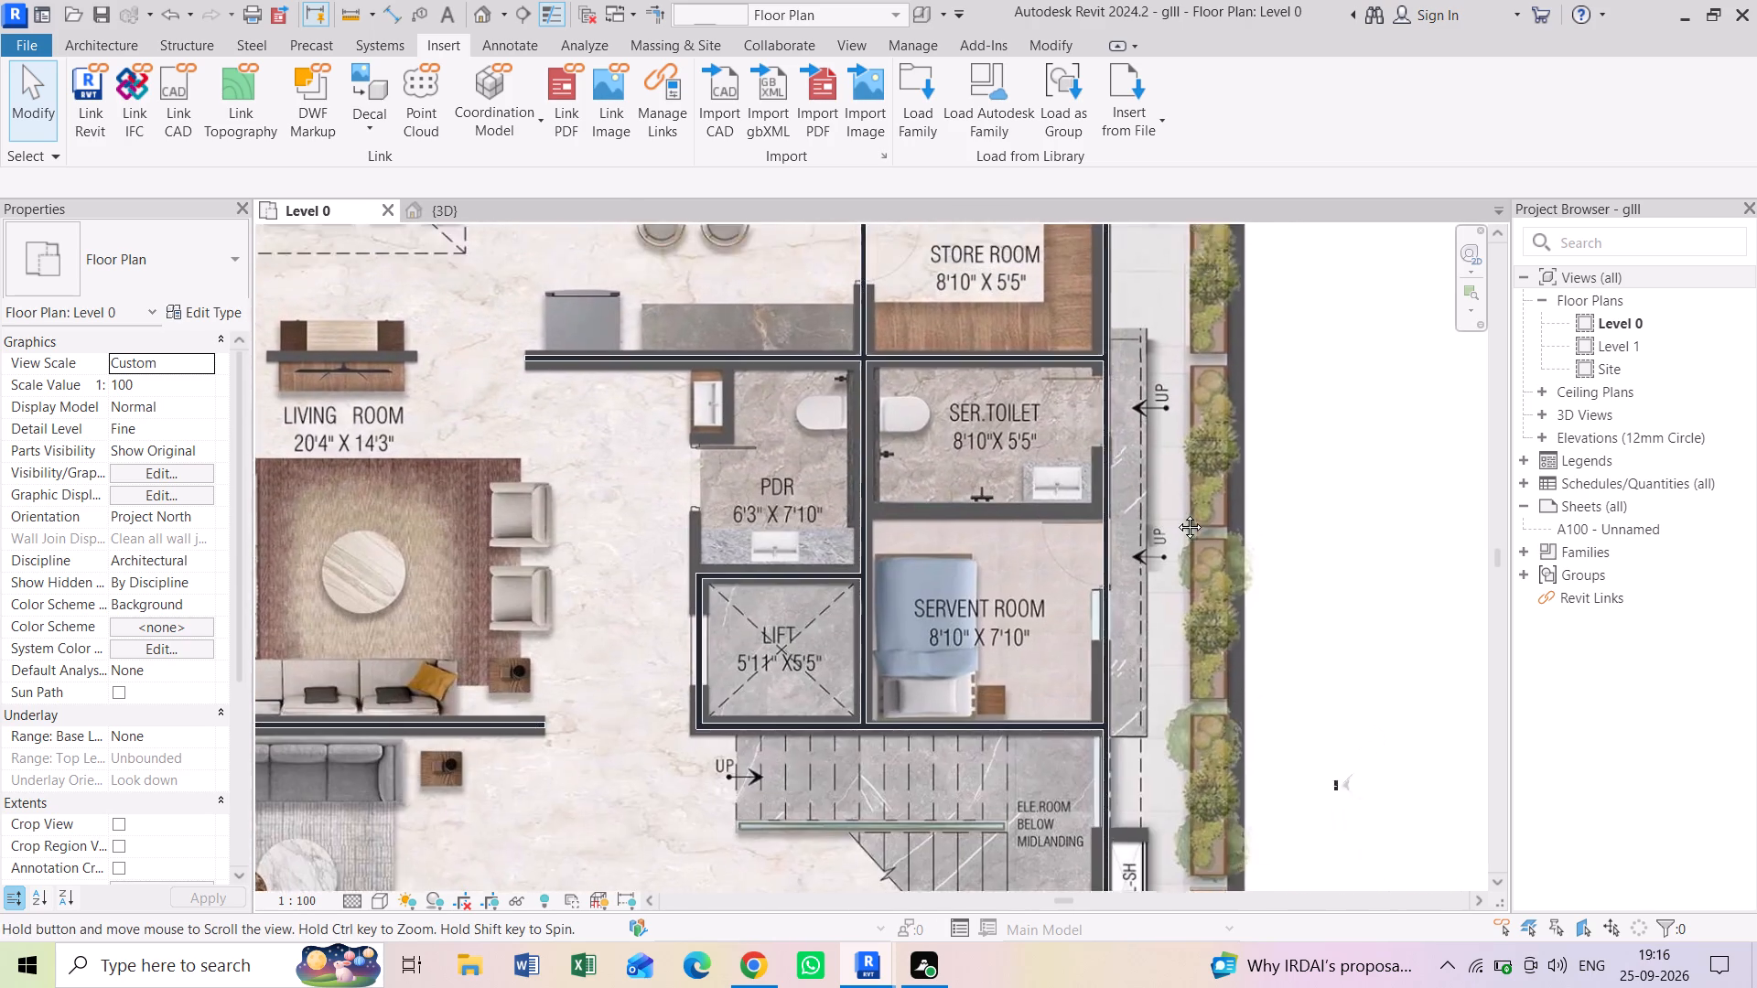
{"action": "middle_click_drag", "start_coordinate": [1176, 513], "coordinate": [1162, 918]}
{"action": "middle_click_drag", "start_coordinate": [907, 548], "coordinate": [1233, 603]}
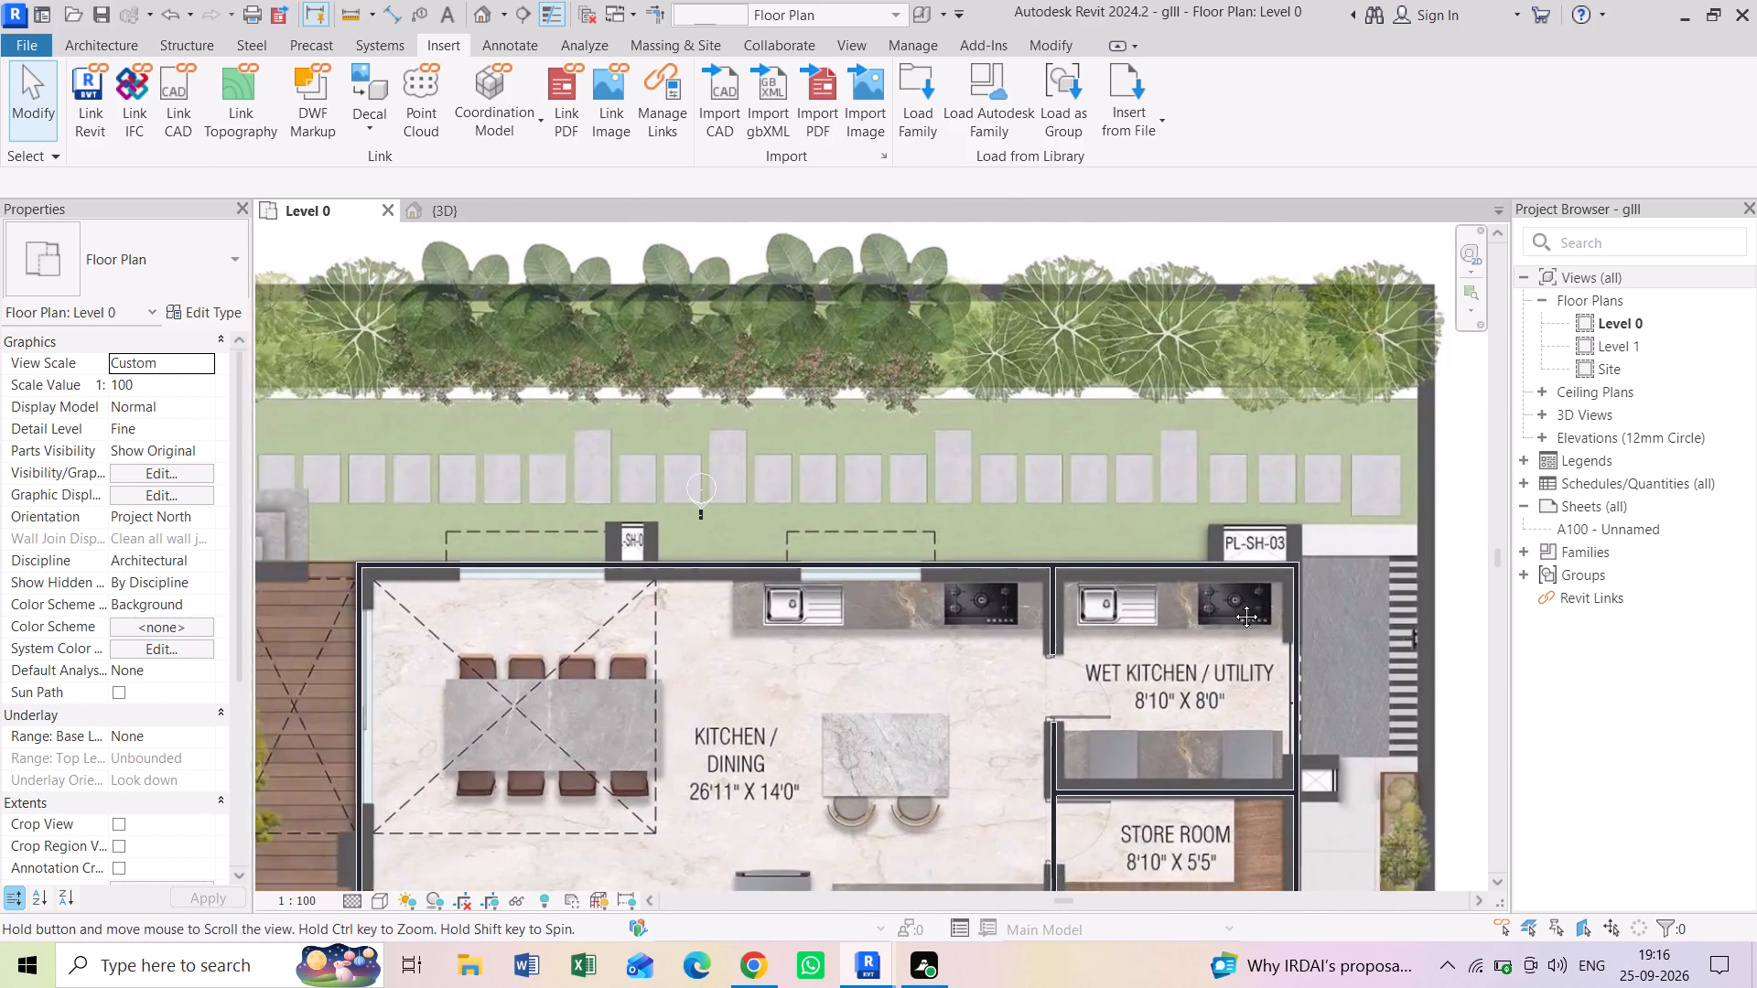
{"action": "middle_click_drag", "start_coordinate": [1233, 603], "coordinate": [1454, 599]}
{"action": "middle_click_drag", "start_coordinate": [663, 586], "coordinate": [738, 585]}
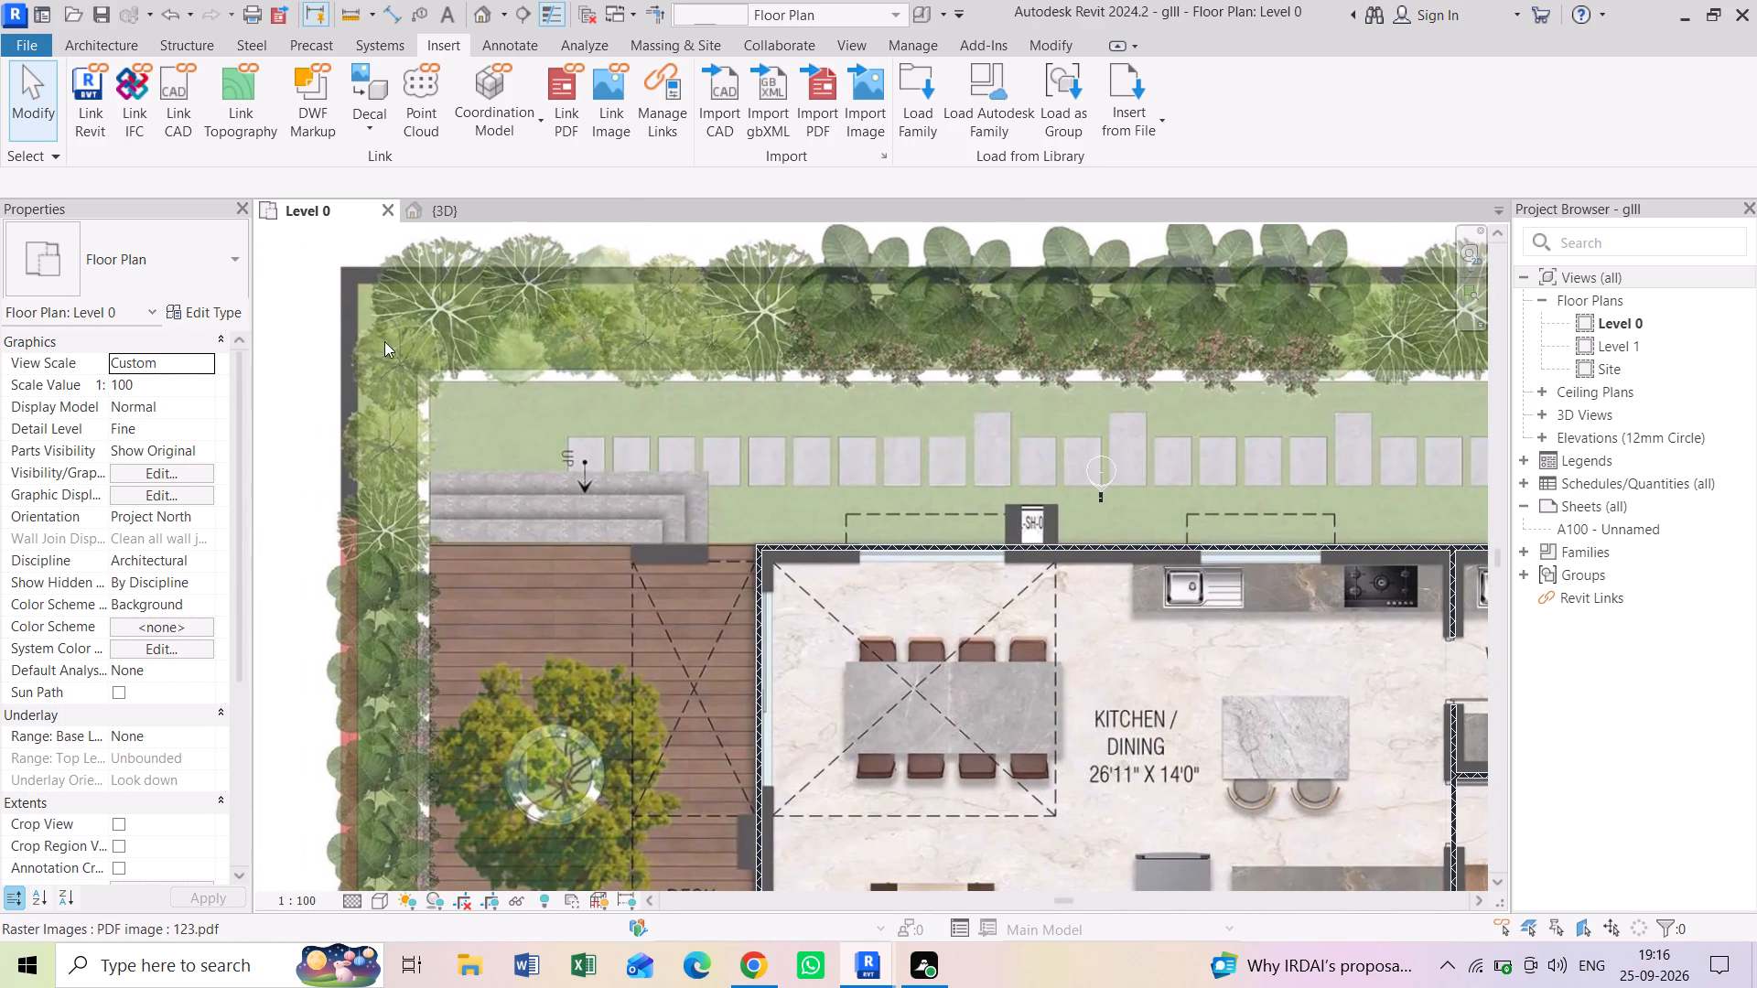
Duplicate the 9" basic wall type as a new type named 12".
{"action": "type", "text": "wa"}
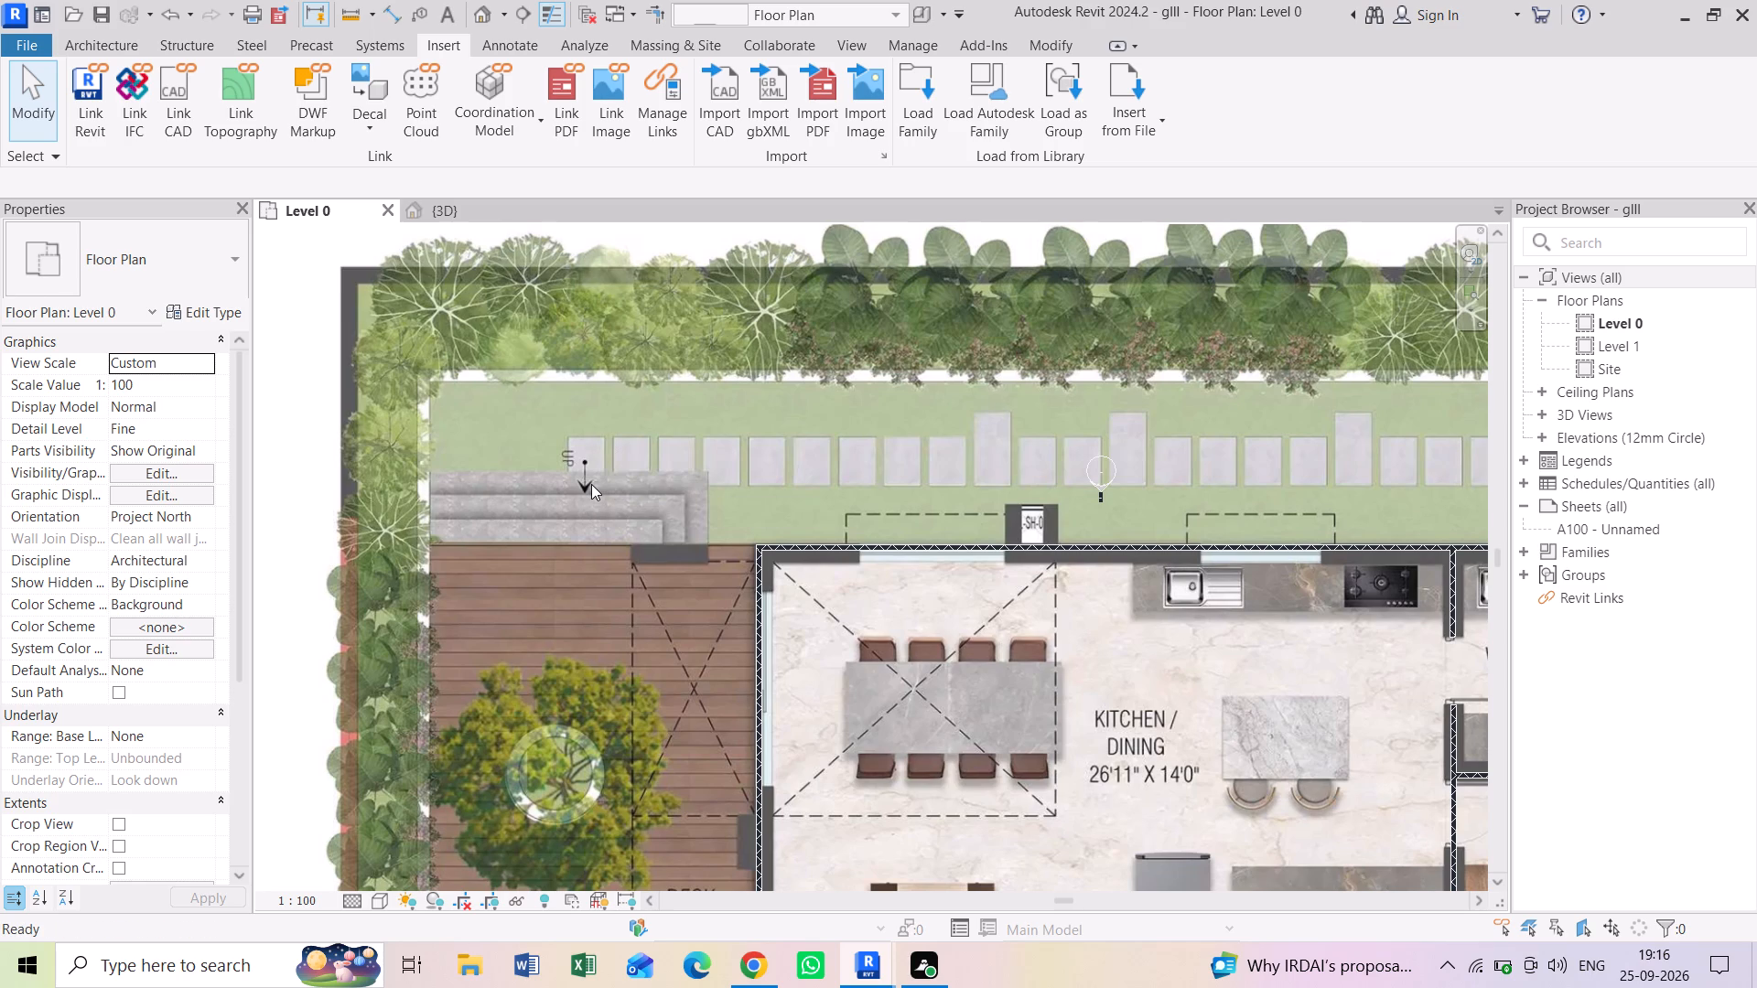
{"action": "left_click", "coordinate": [188, 318]}
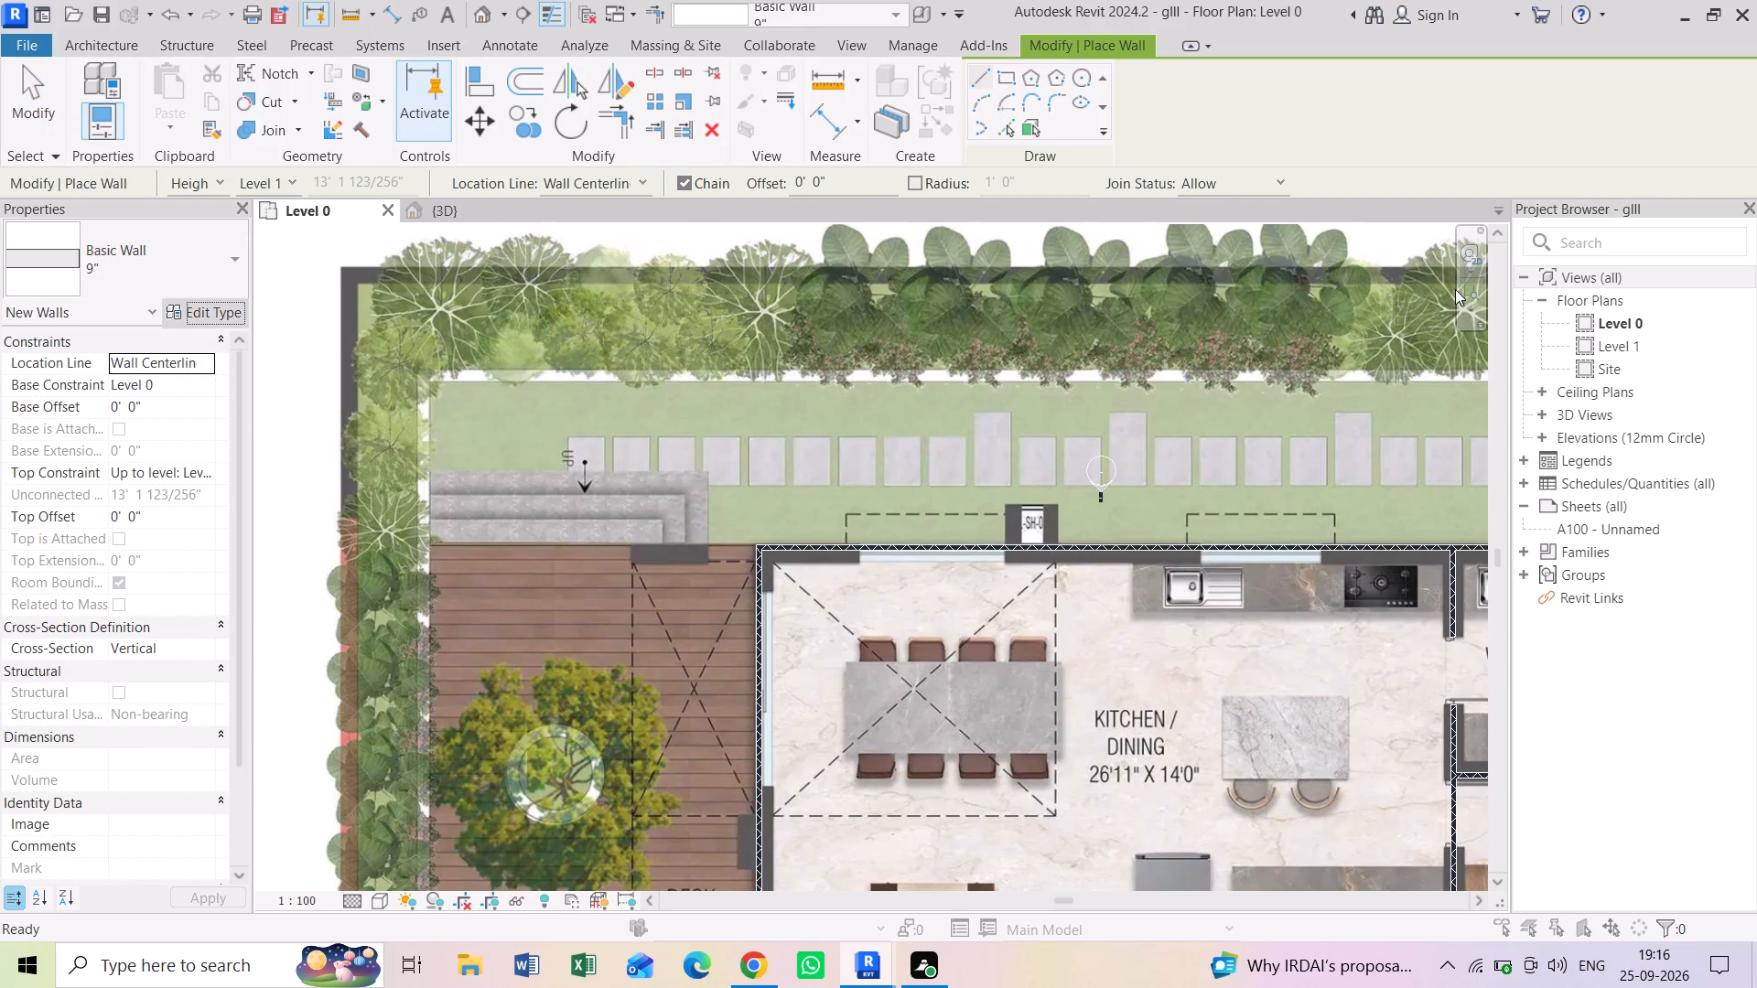
{"action": "left_click", "coordinate": [619, 251]}
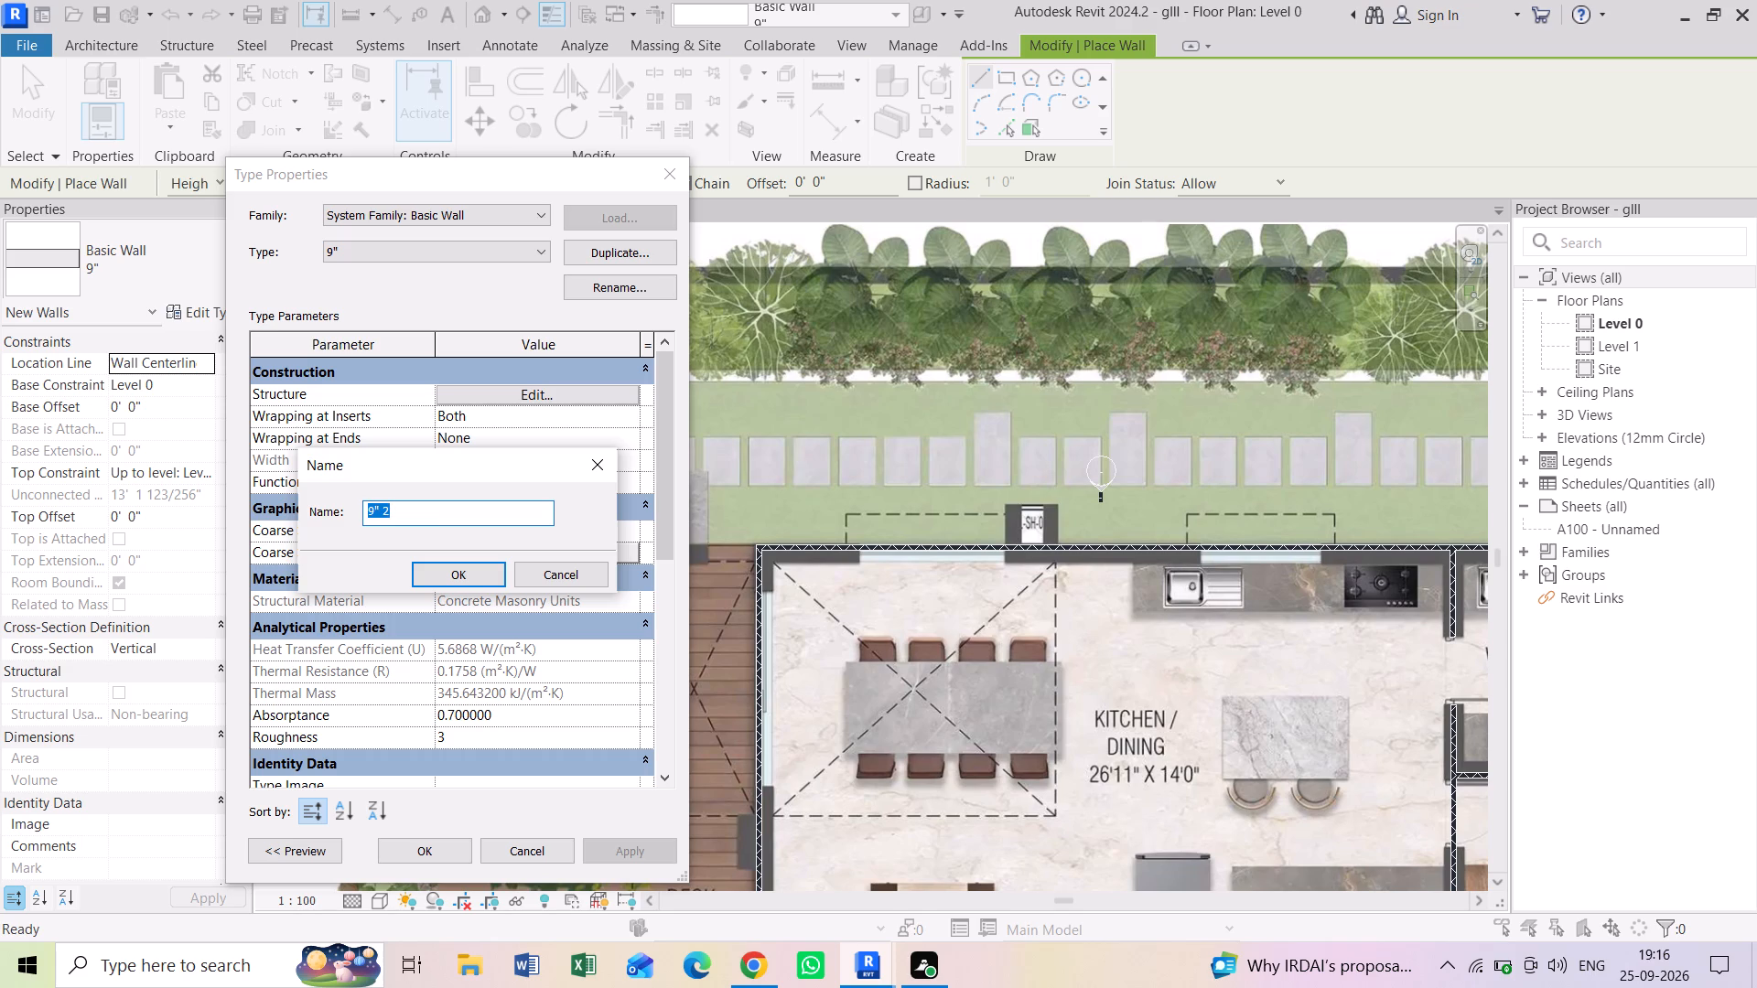
{"action": "type", "text": "12"}
{"action": "key", "text": "shift+quotedbl"}
{"action": "key", "text": "Return"}
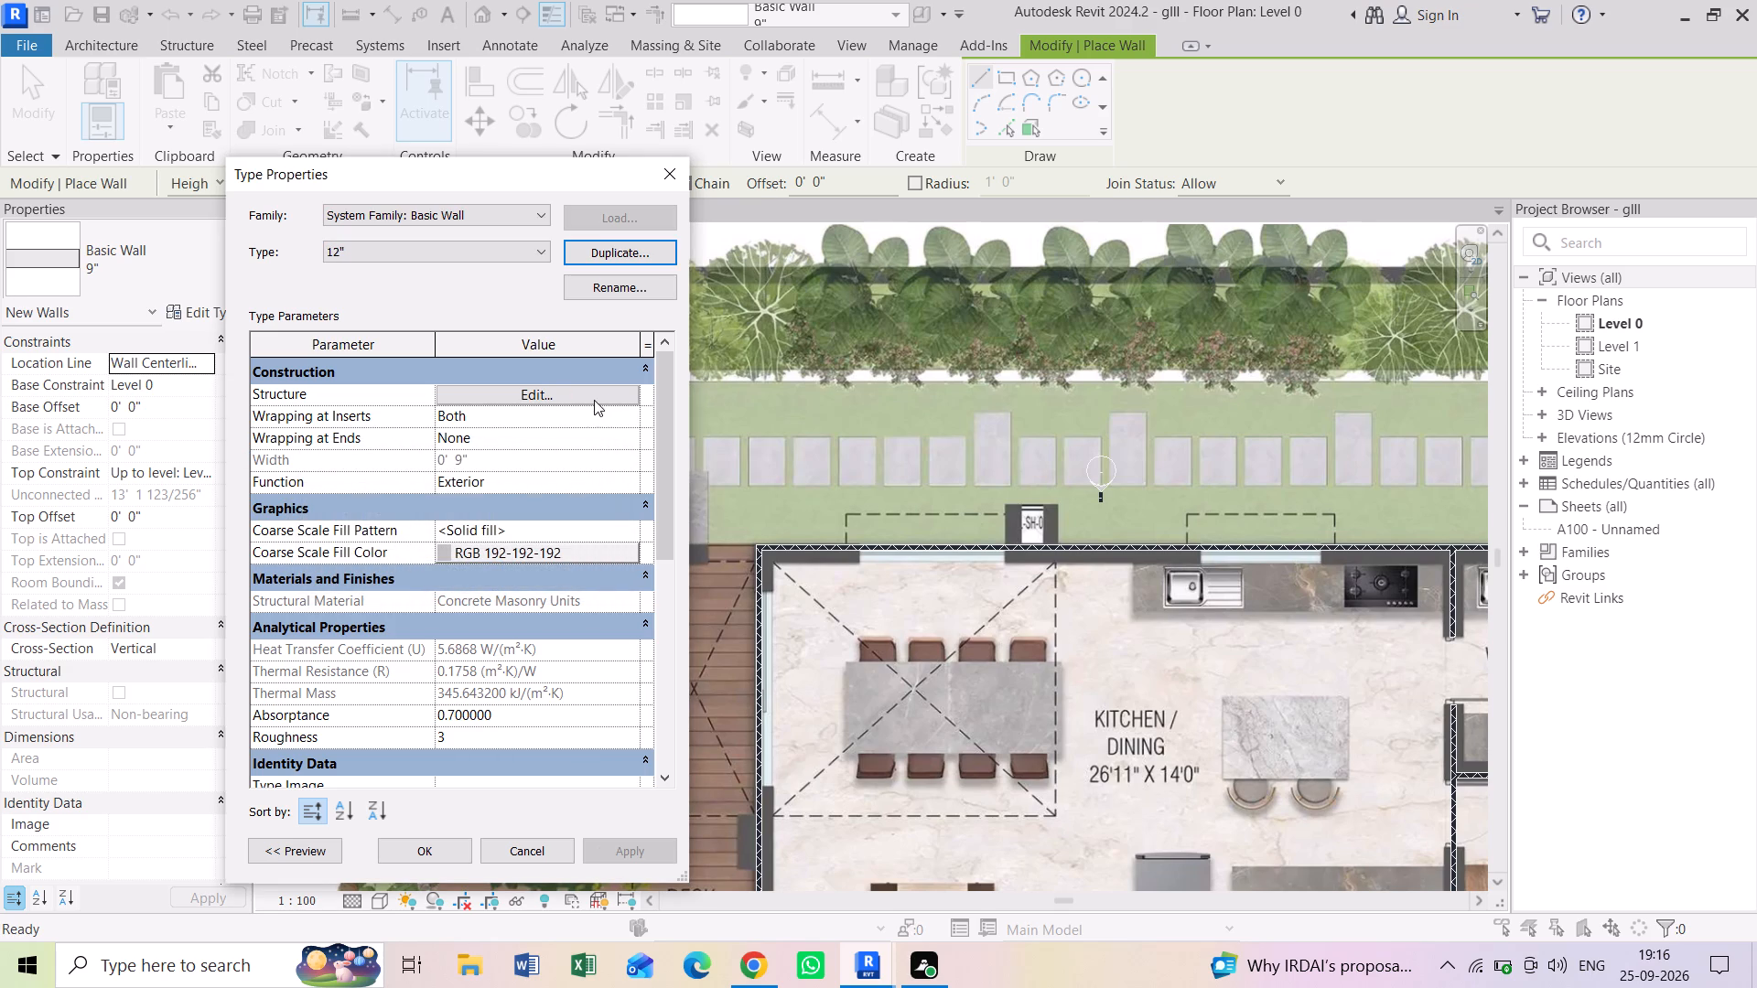
Set the structure layer thickness of the 12" wall type to 12" and apply the type.
{"action": "left_click", "coordinate": [594, 400]}
{"action": "left_click", "coordinate": [460, 406]}
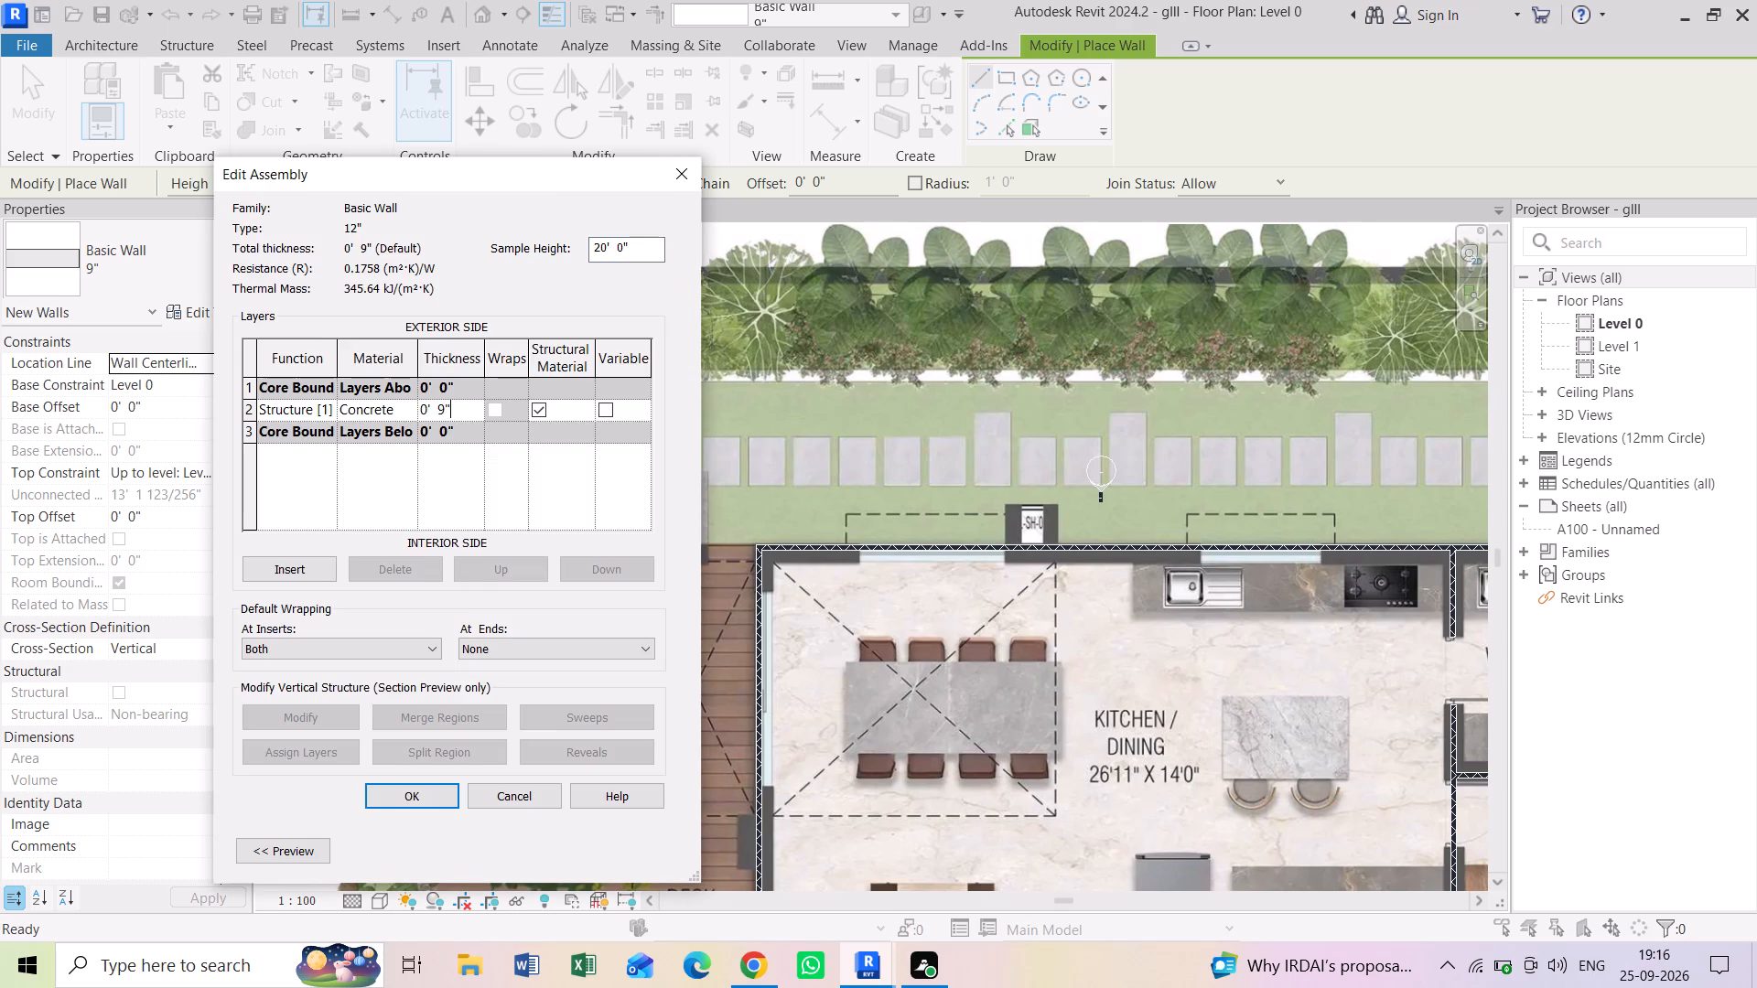
{"action": "key", "text": "ctrl+a"}
{"action": "type", "text": "12\""}
{"action": "key", "text": "Return"}
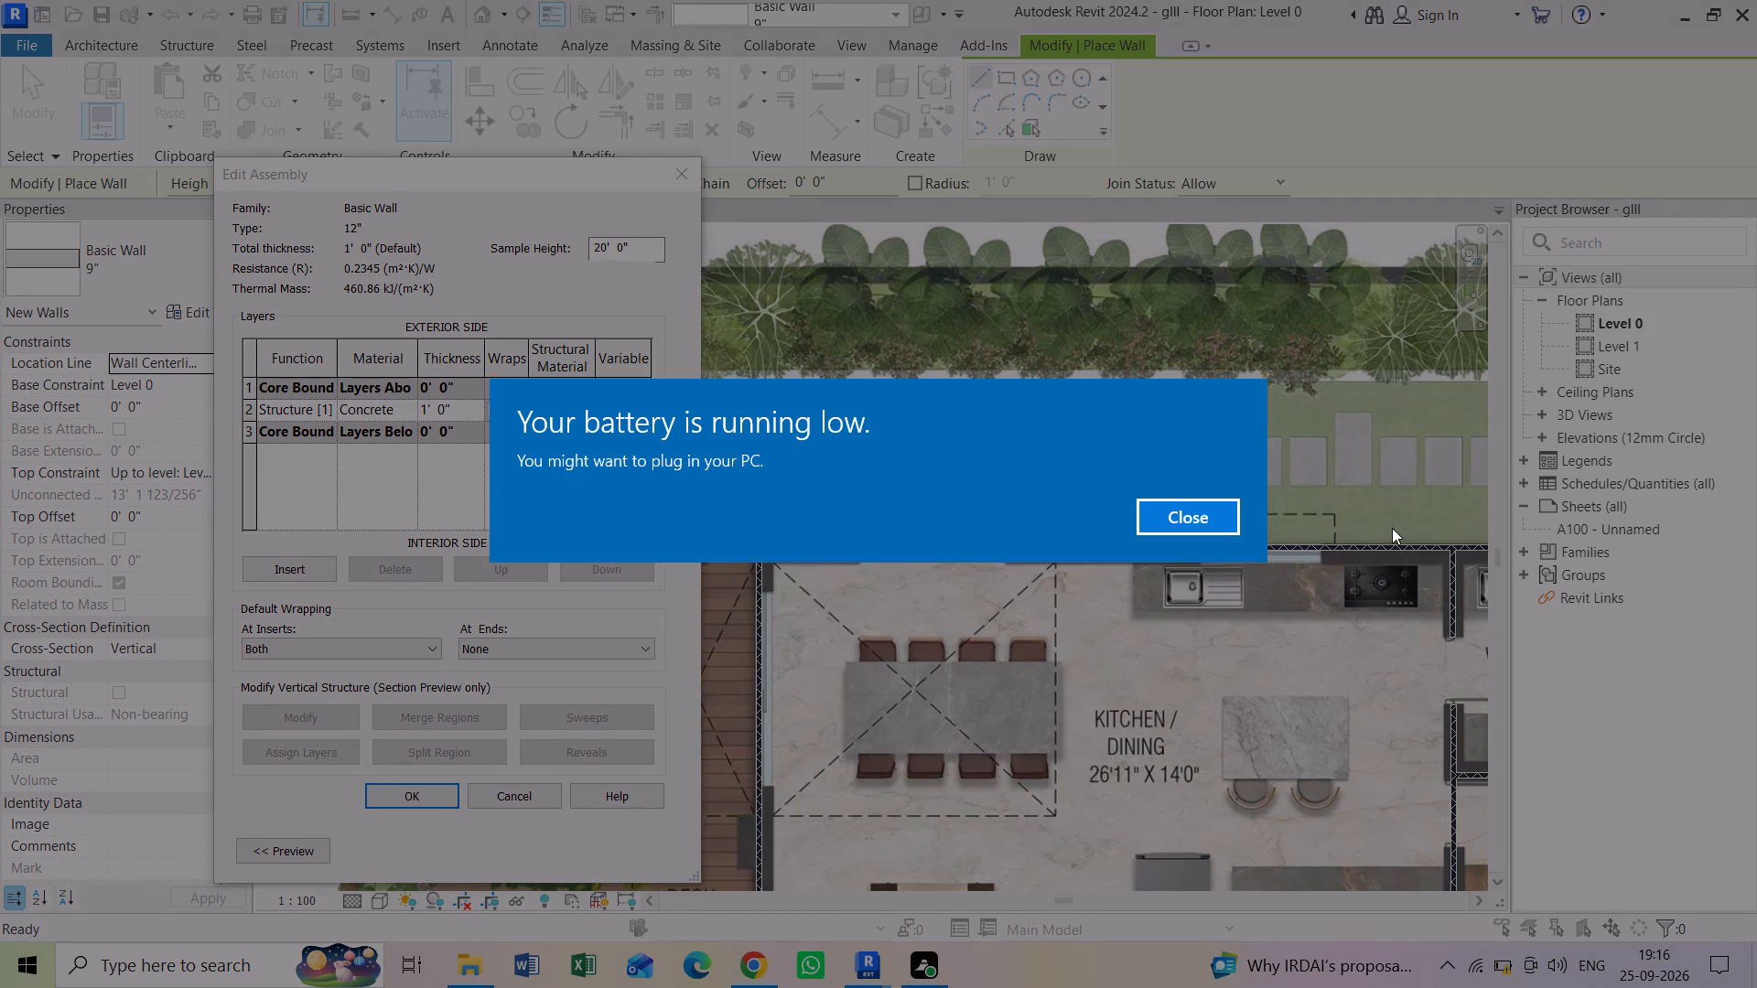
{"action": "left_click", "coordinate": [1185, 510]}
{"action": "left_click", "coordinate": [433, 799]}
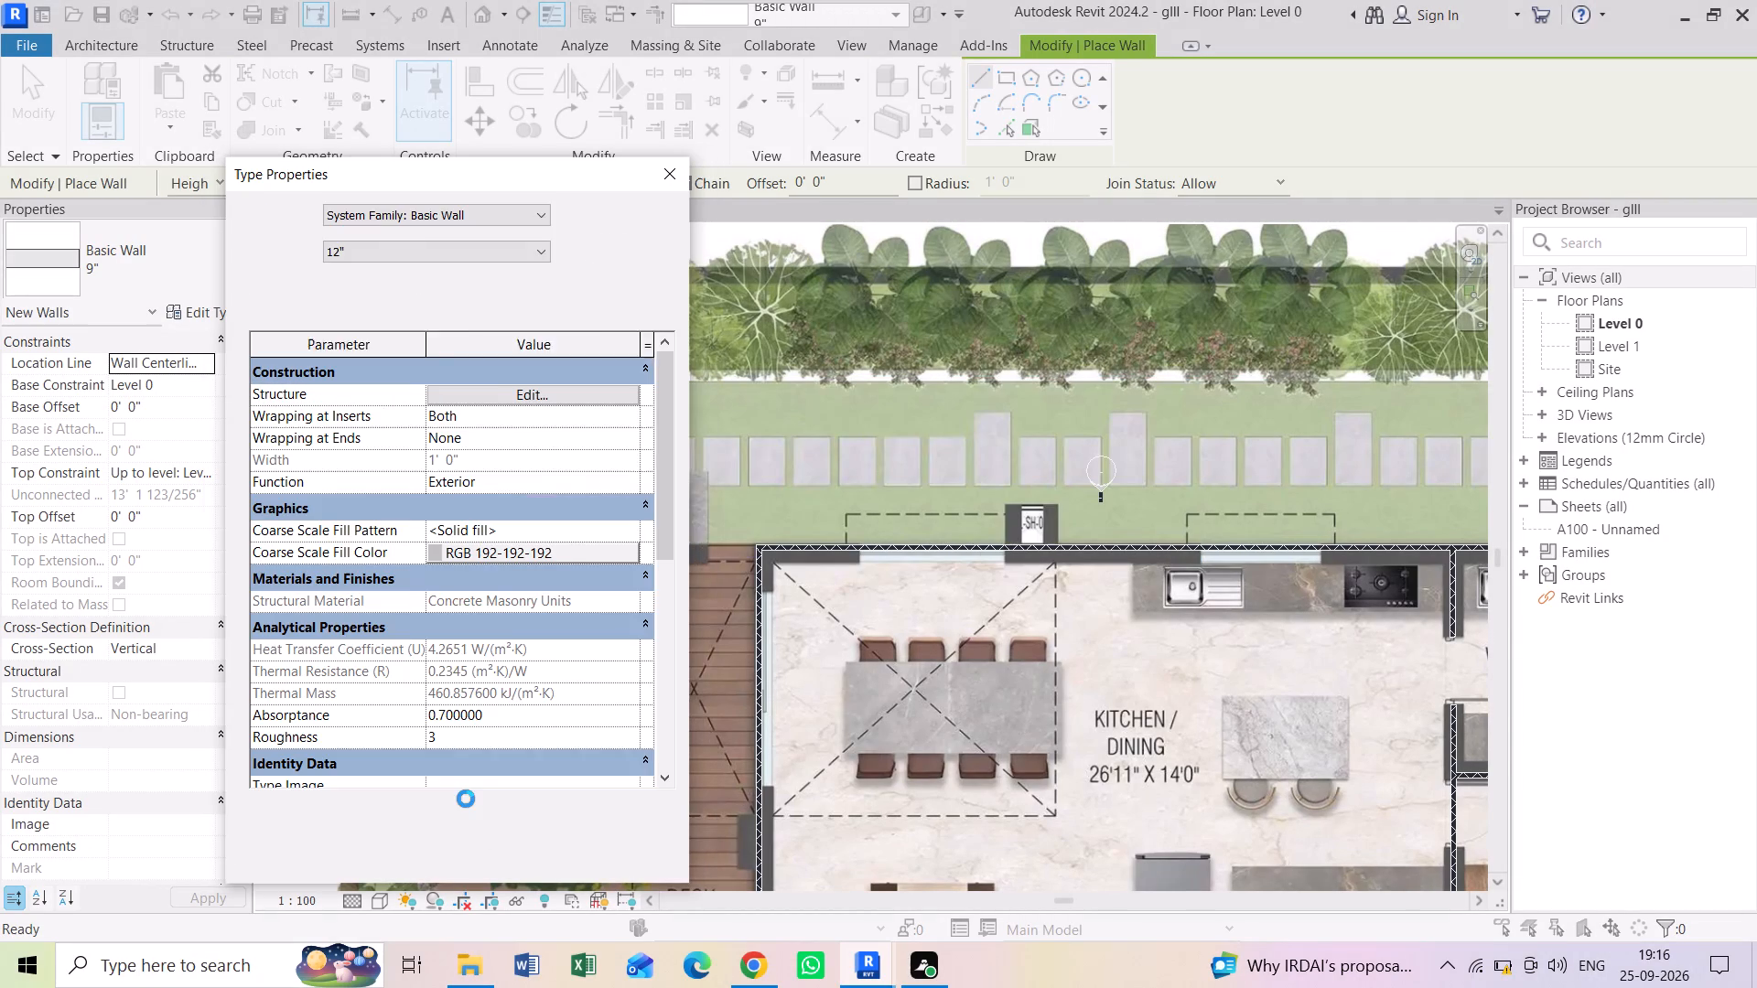
{"action": "left_click", "coordinate": [618, 853]}
{"action": "left_click", "coordinate": [422, 852]}
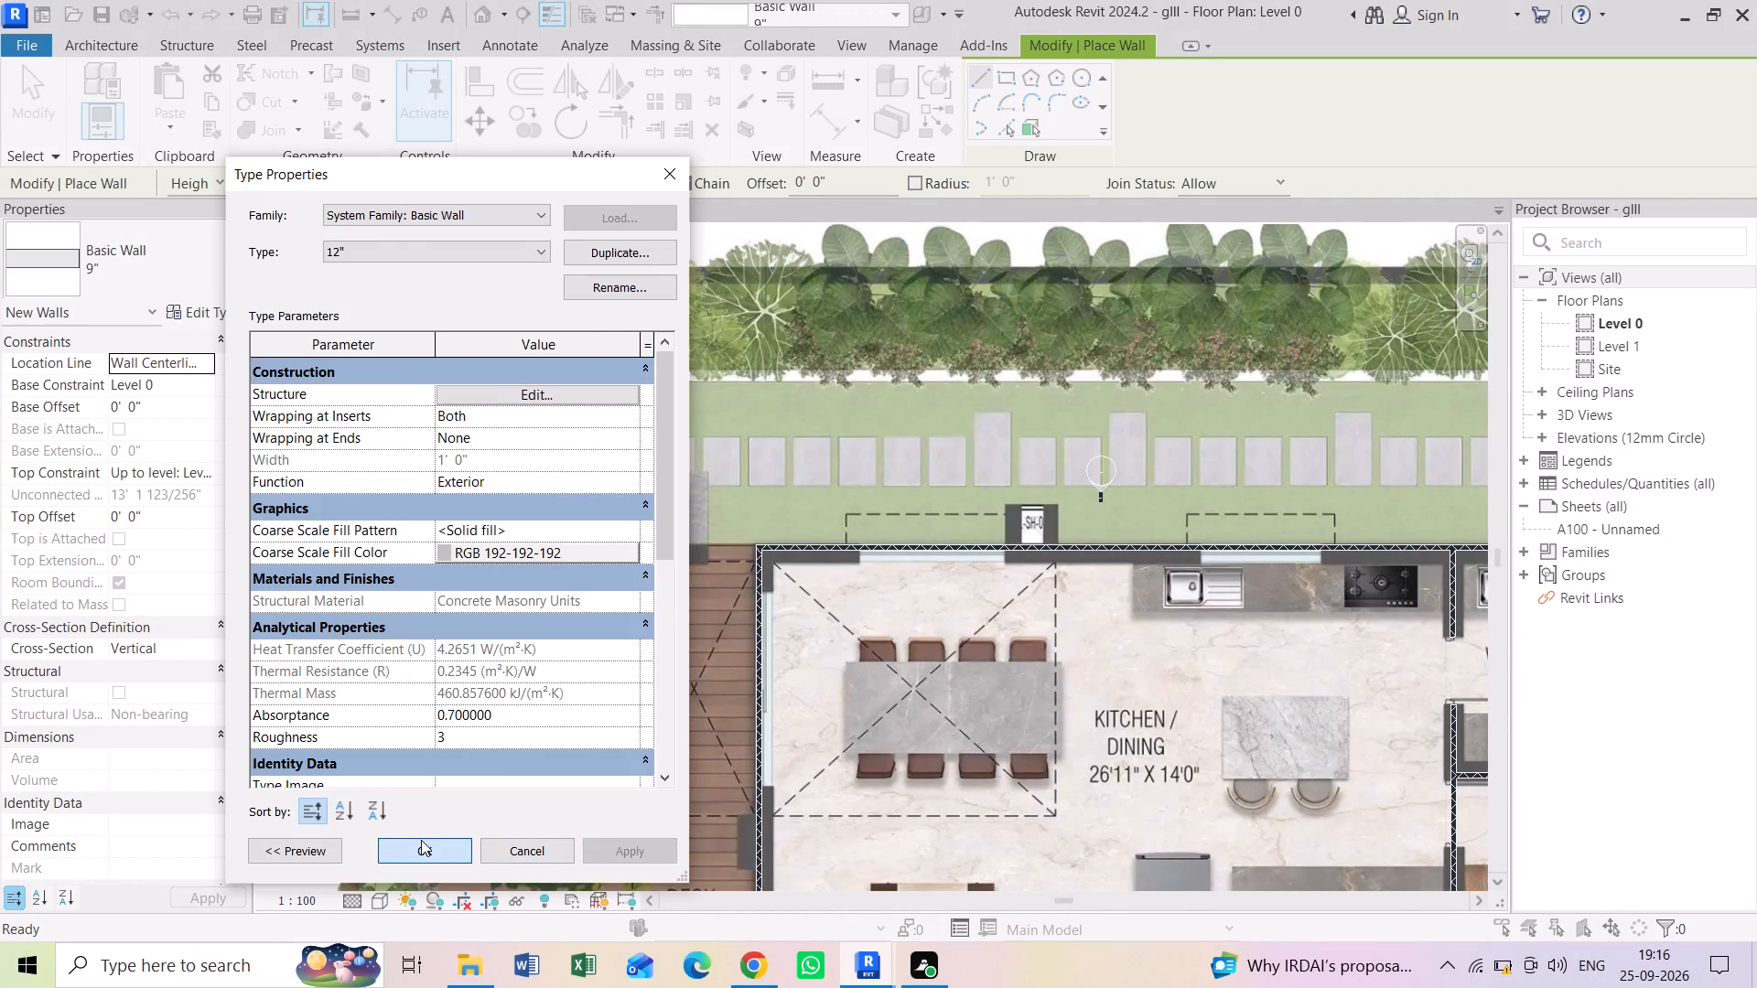
Draw a 12" boundary wall on the deck side, from the rear garden corner to the front corner by the car parking.
{"action": "middle_click_drag", "start_coordinate": [317, 295], "coordinate": [428, 387]}
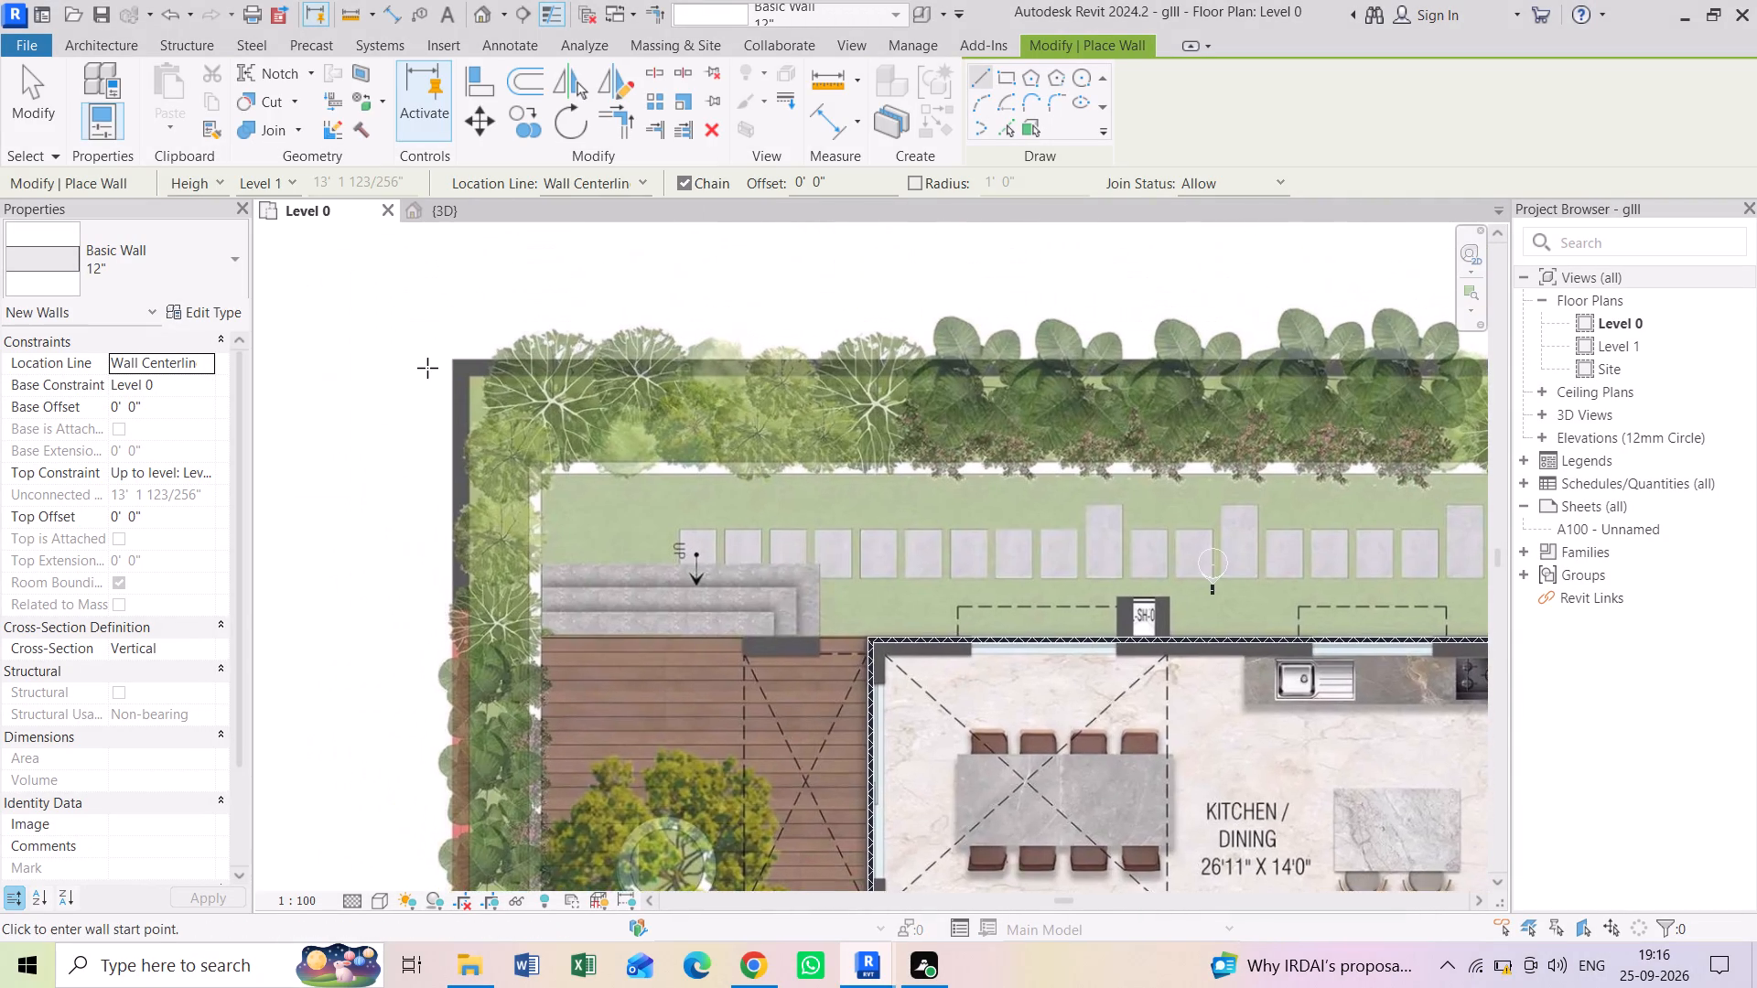
{"action": "scroll", "coordinate": [427, 368], "scroll_direction": "up", "scroll_amount": 2}
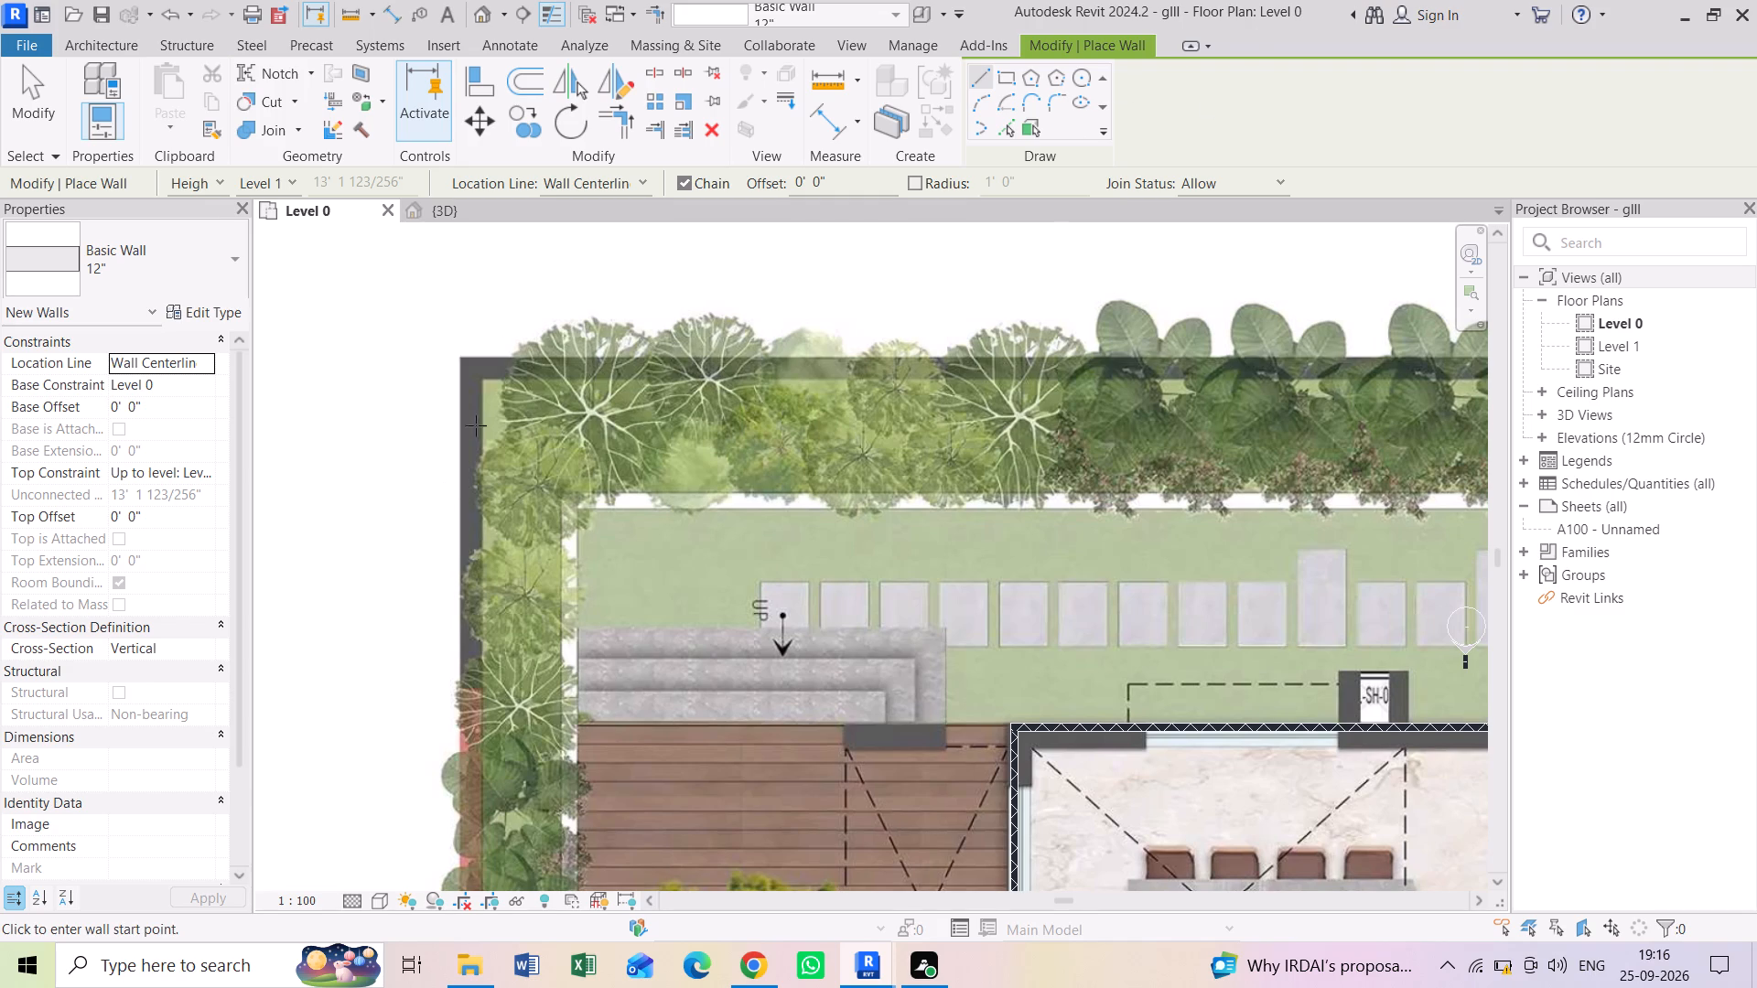
{"action": "scroll", "coordinate": [472, 375], "scroll_direction": "up", "scroll_amount": 3}
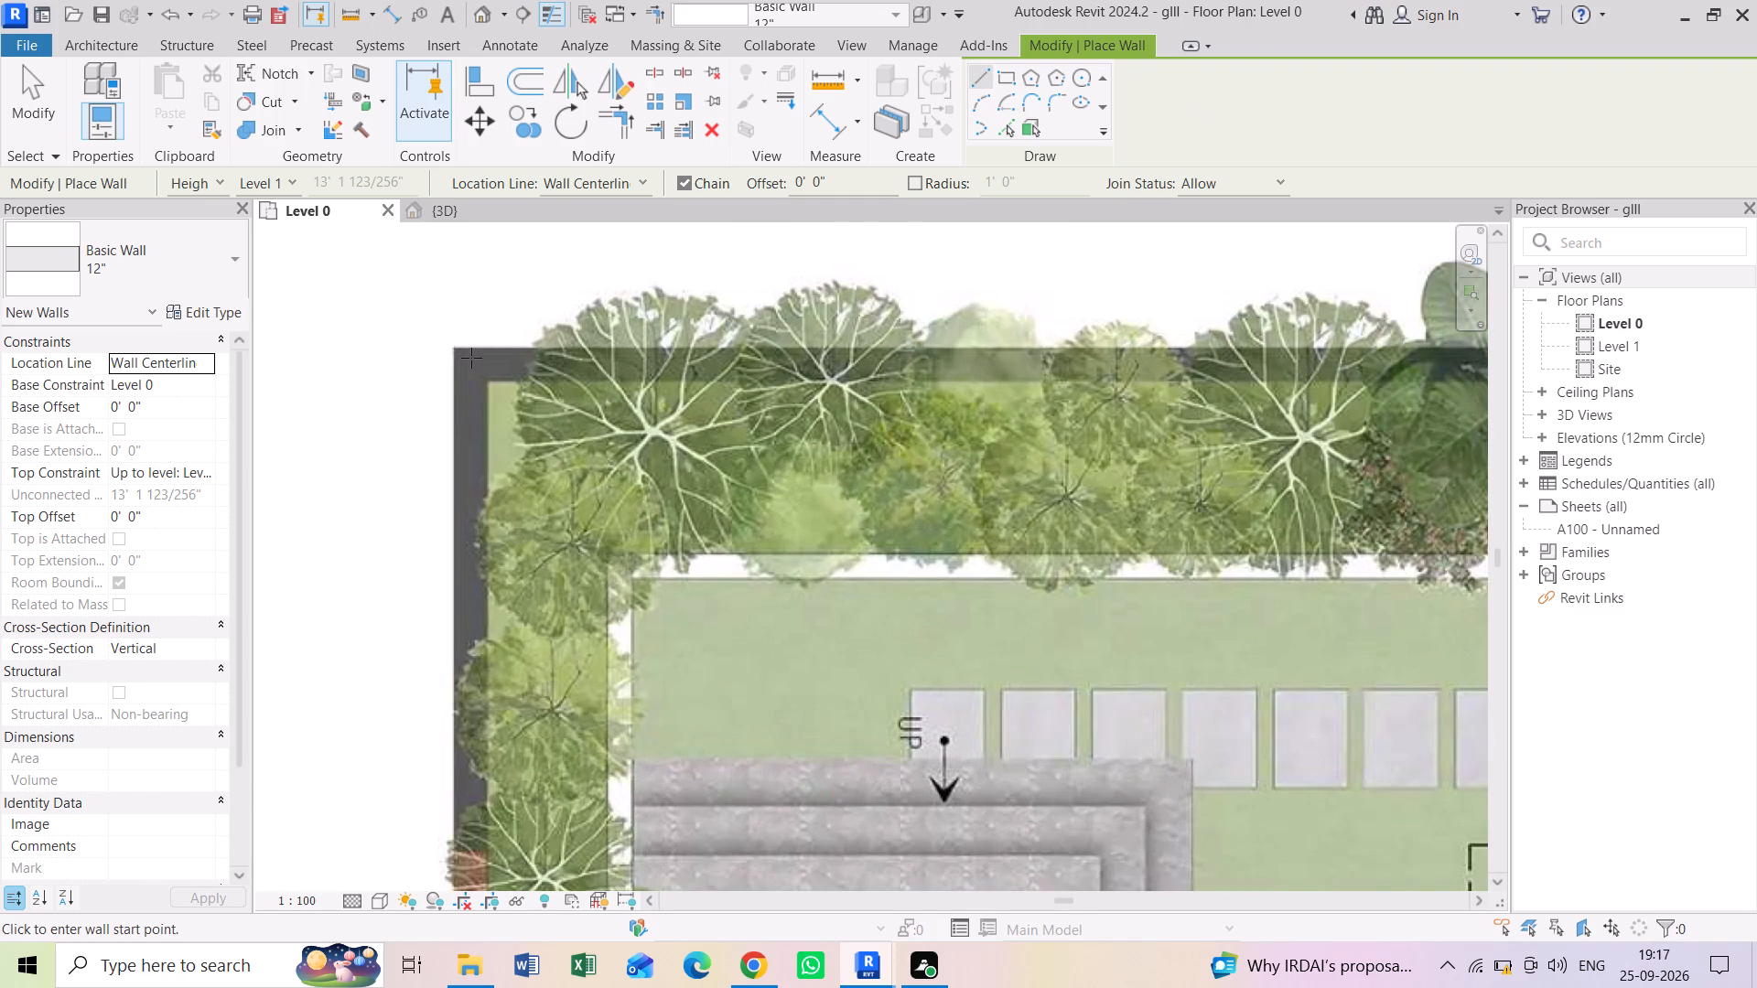
{"action": "left_click", "coordinate": [463, 357]}
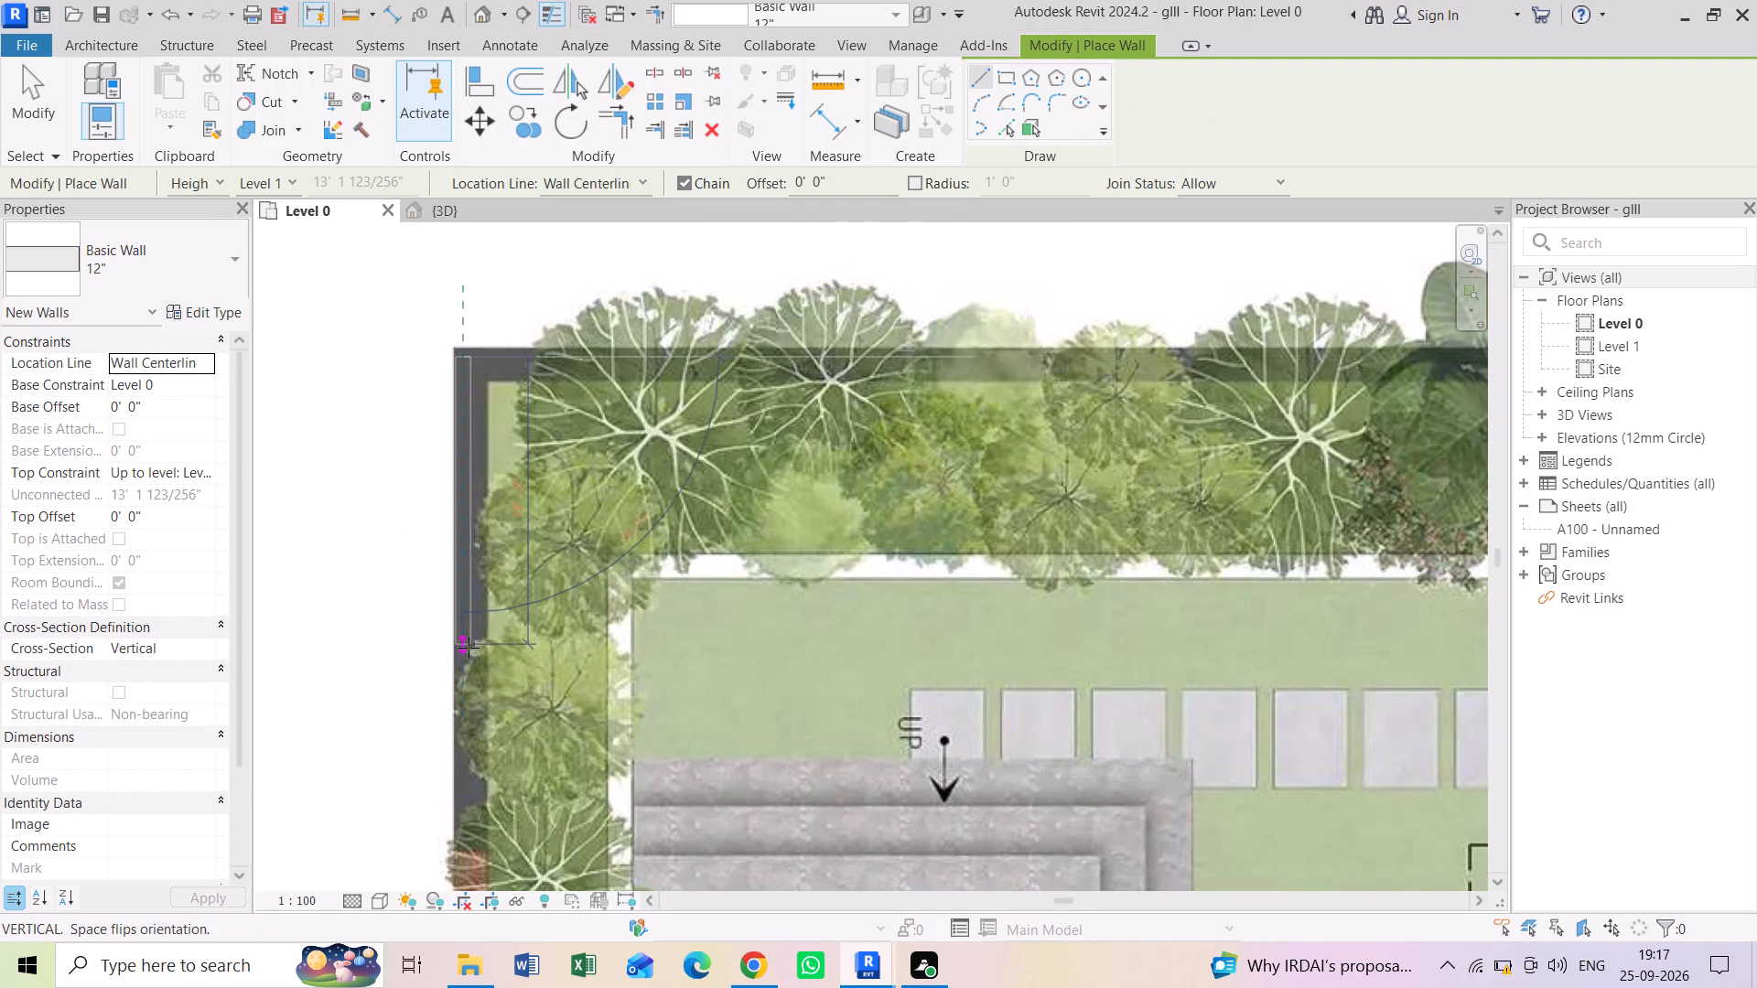
{"action": "middle_click_drag", "start_coordinate": [469, 648], "coordinate": [460, 271]}
{"action": "scroll", "coordinate": [478, 438], "scroll_direction": "down", "scroll_amount": 3}
{"action": "middle_click_drag", "start_coordinate": [470, 674], "coordinate": [432, 290]}
{"action": "middle_click_drag", "start_coordinate": [455, 598], "coordinate": [438, 279]}
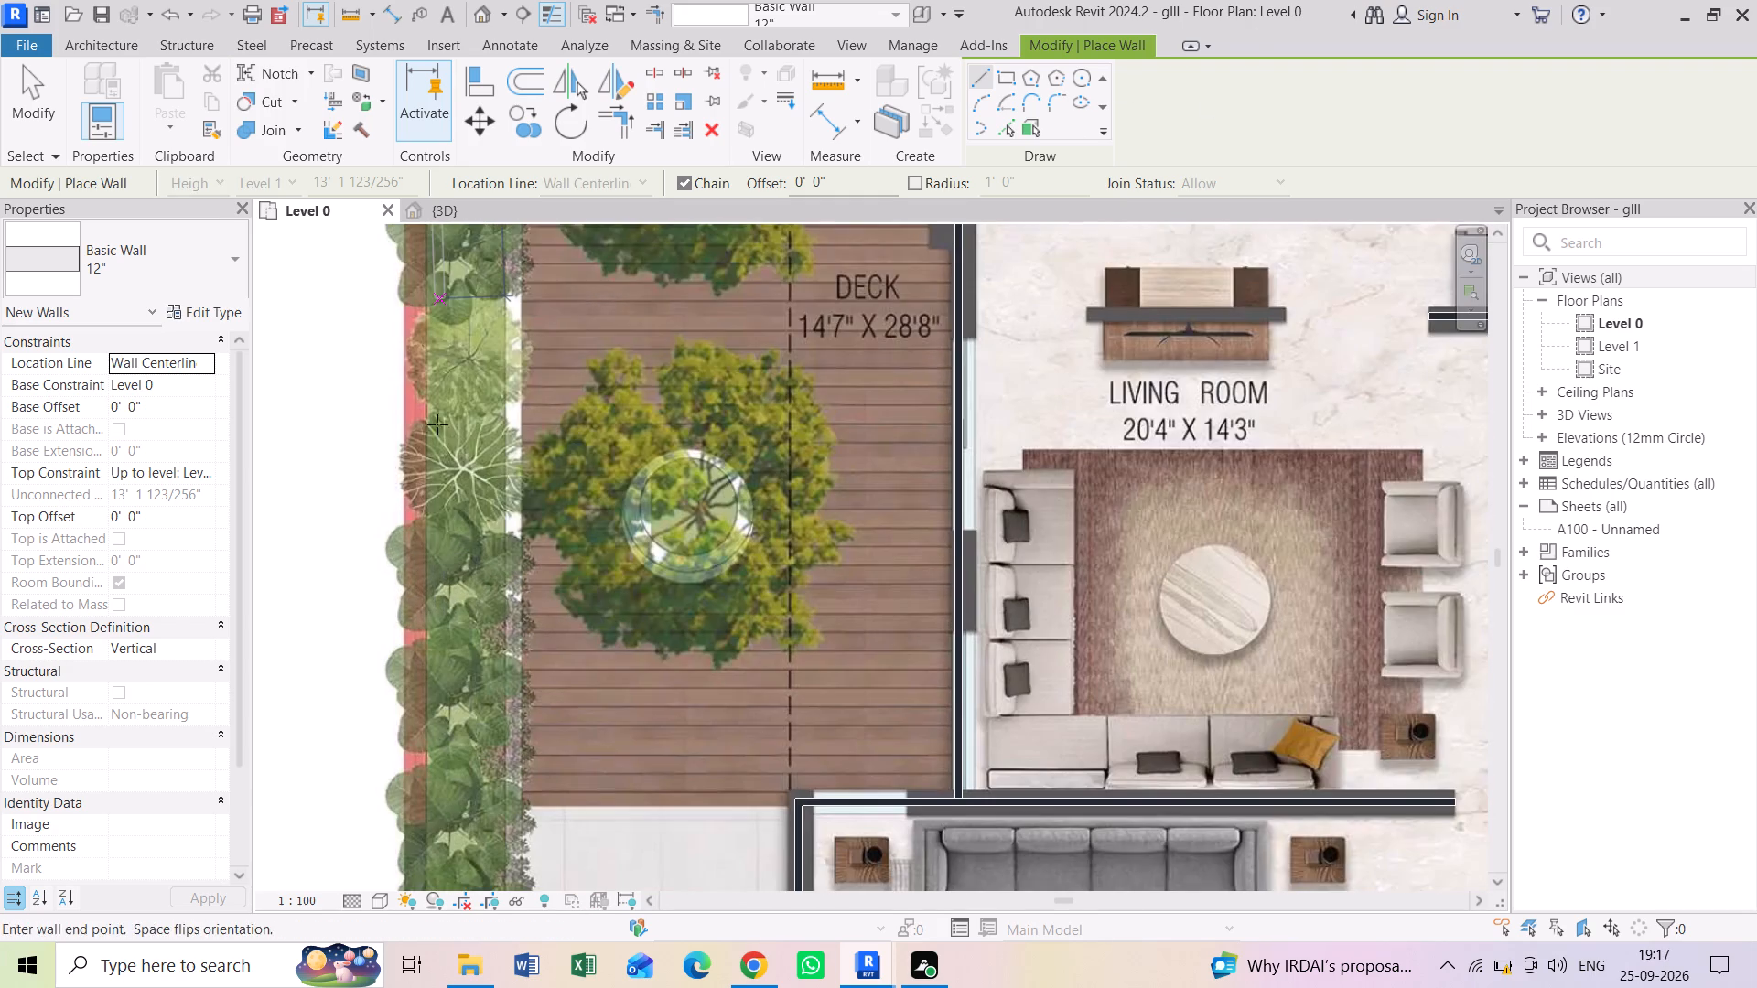
{"action": "middle_click_drag", "start_coordinate": [435, 603], "coordinate": [430, 287]}
{"action": "middle_click_drag", "start_coordinate": [427, 629], "coordinate": [430, 357]}
{"action": "middle_click_drag", "start_coordinate": [441, 737], "coordinate": [436, 468]}
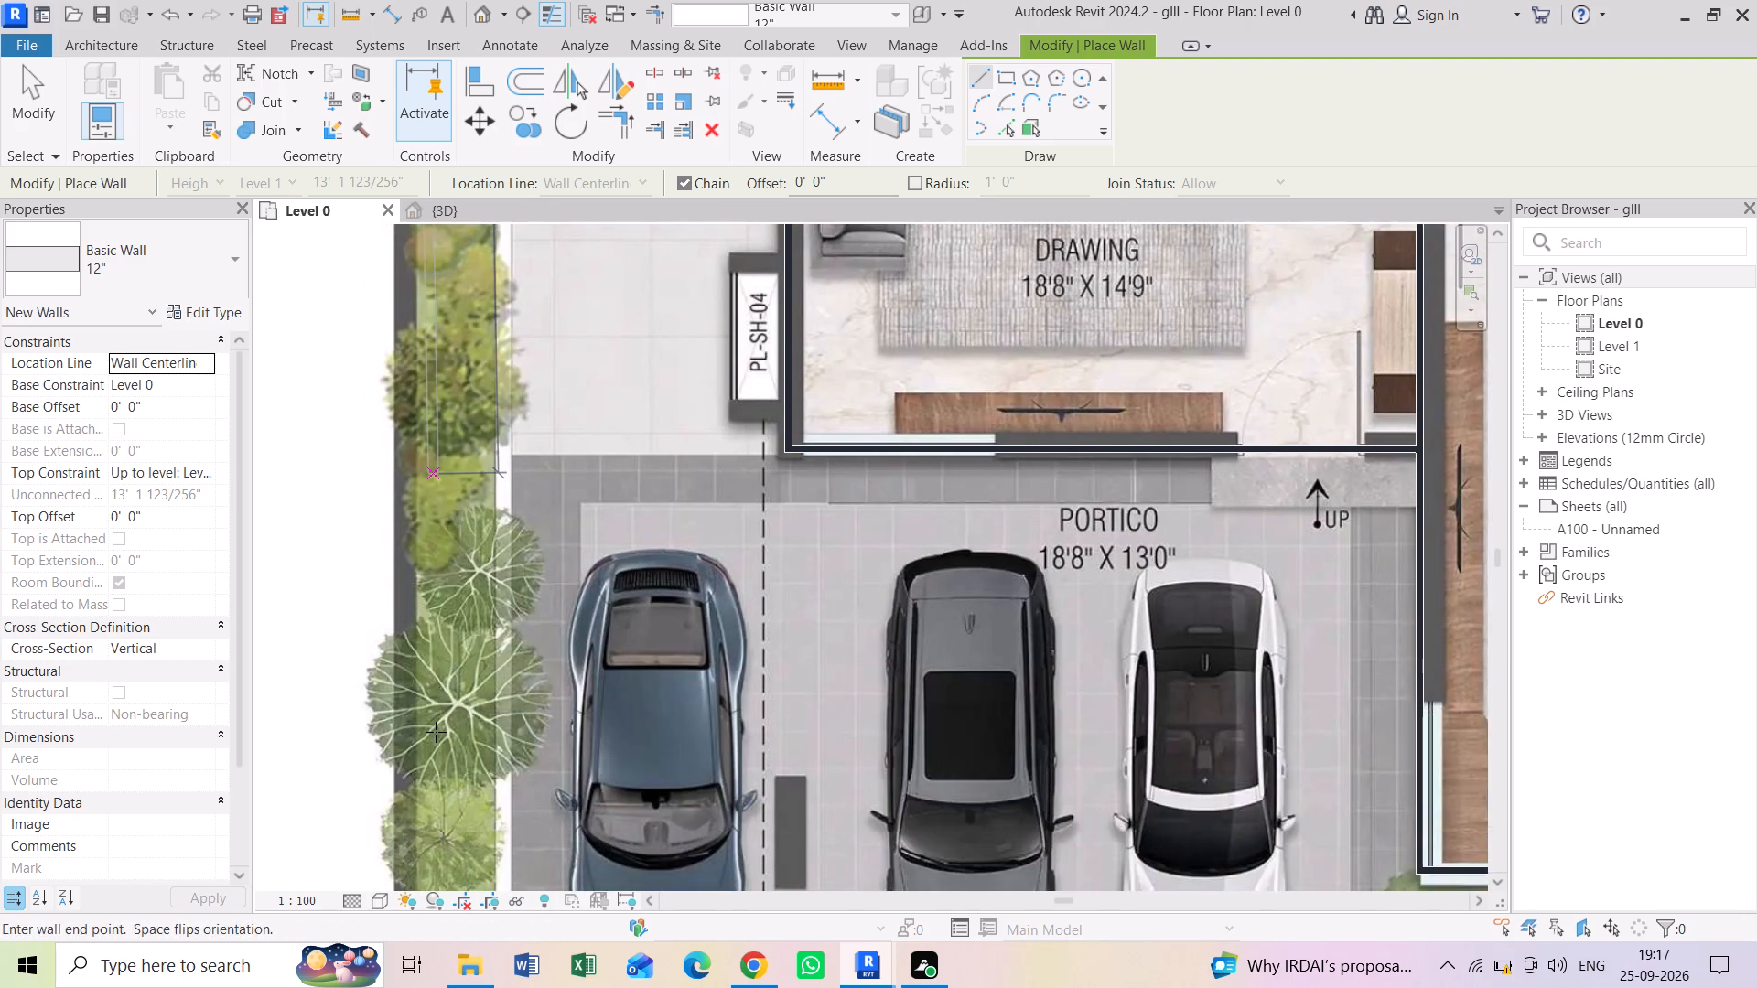
{"action": "middle_click_drag", "start_coordinate": [436, 732], "coordinate": [454, 413]}
{"action": "middle_click_drag", "start_coordinate": [479, 702], "coordinate": [505, 494]}
{"action": "scroll", "coordinate": [454, 695], "scroll_direction": "up", "scroll_amount": 1}
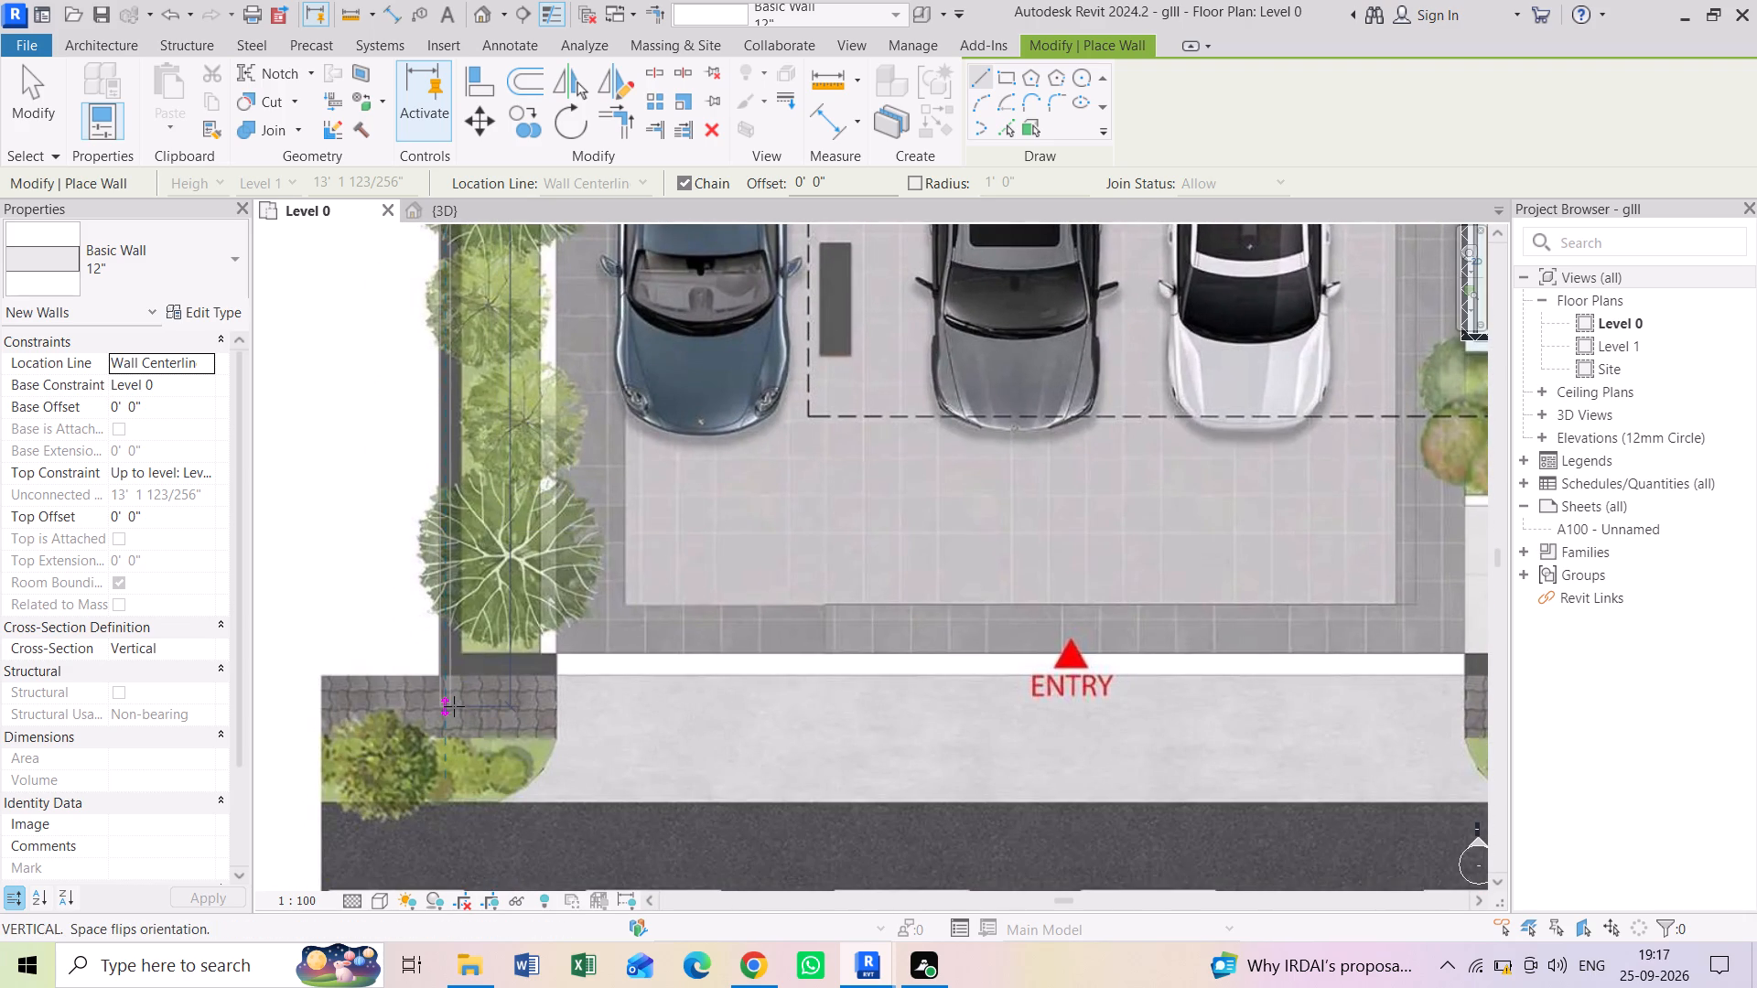
{"action": "scroll", "coordinate": [454, 706], "scroll_direction": "up", "scroll_amount": 7}
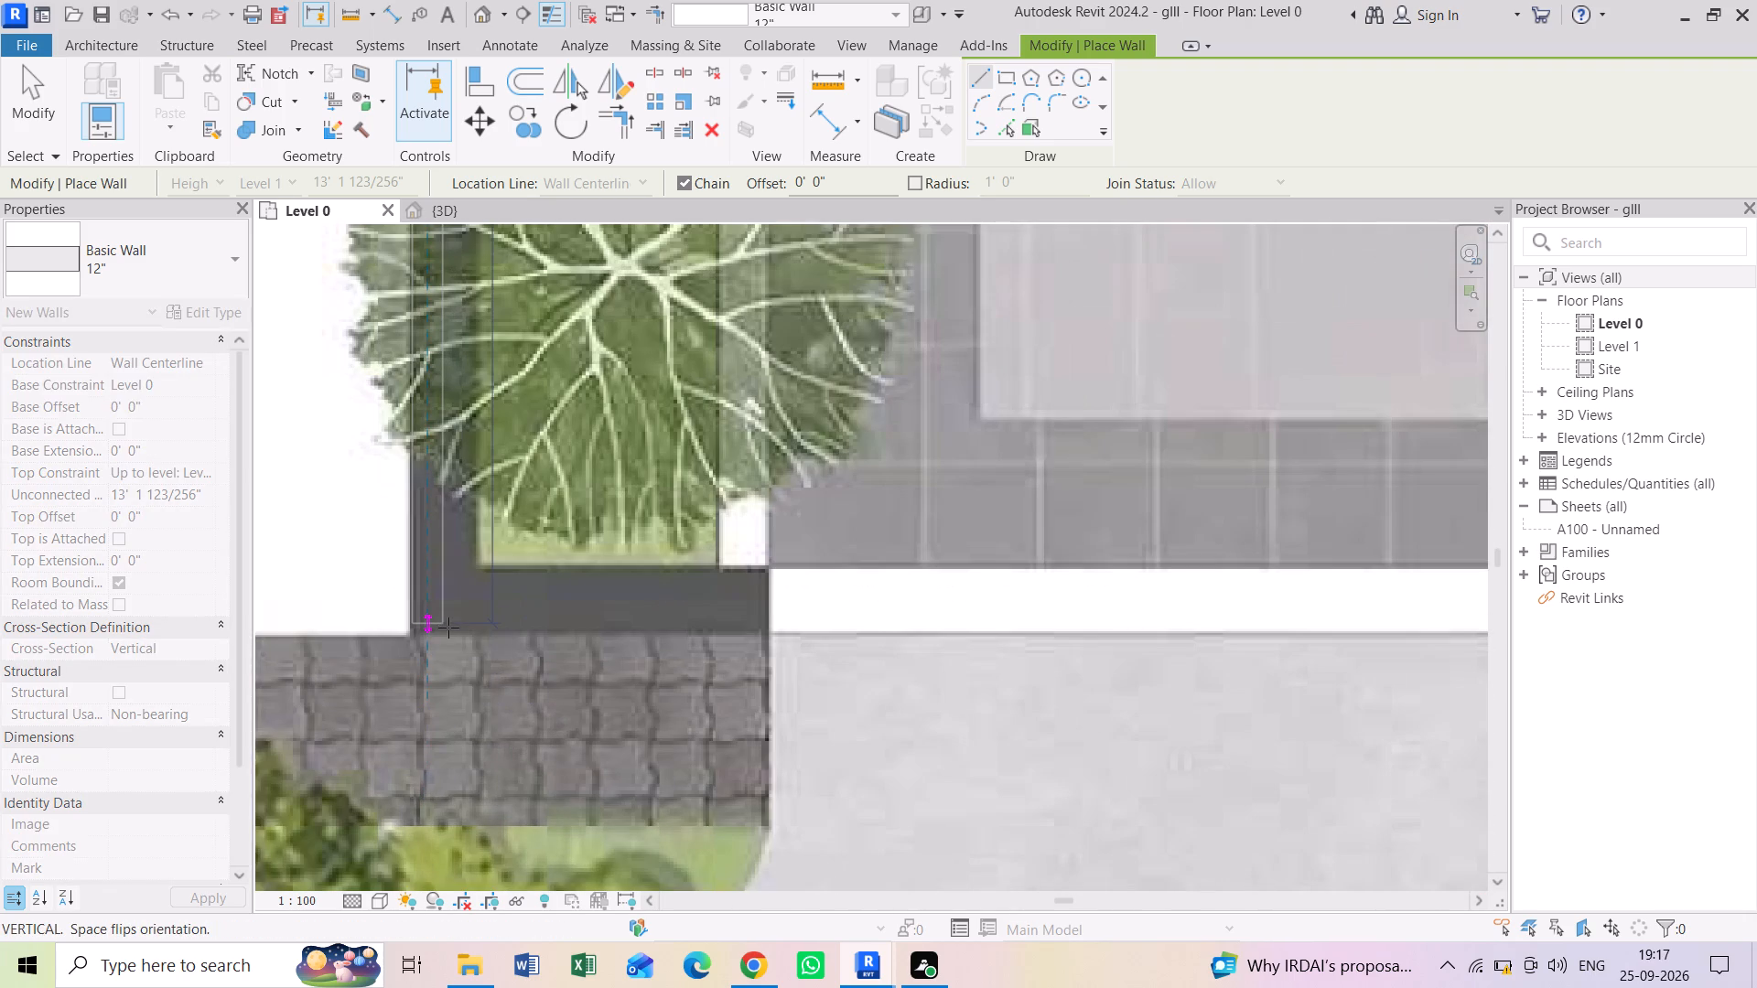
{"action": "scroll", "coordinate": [453, 633], "scroll_direction": "up", "scroll_amount": 3}
{"action": "left_click", "coordinate": [448, 627]}
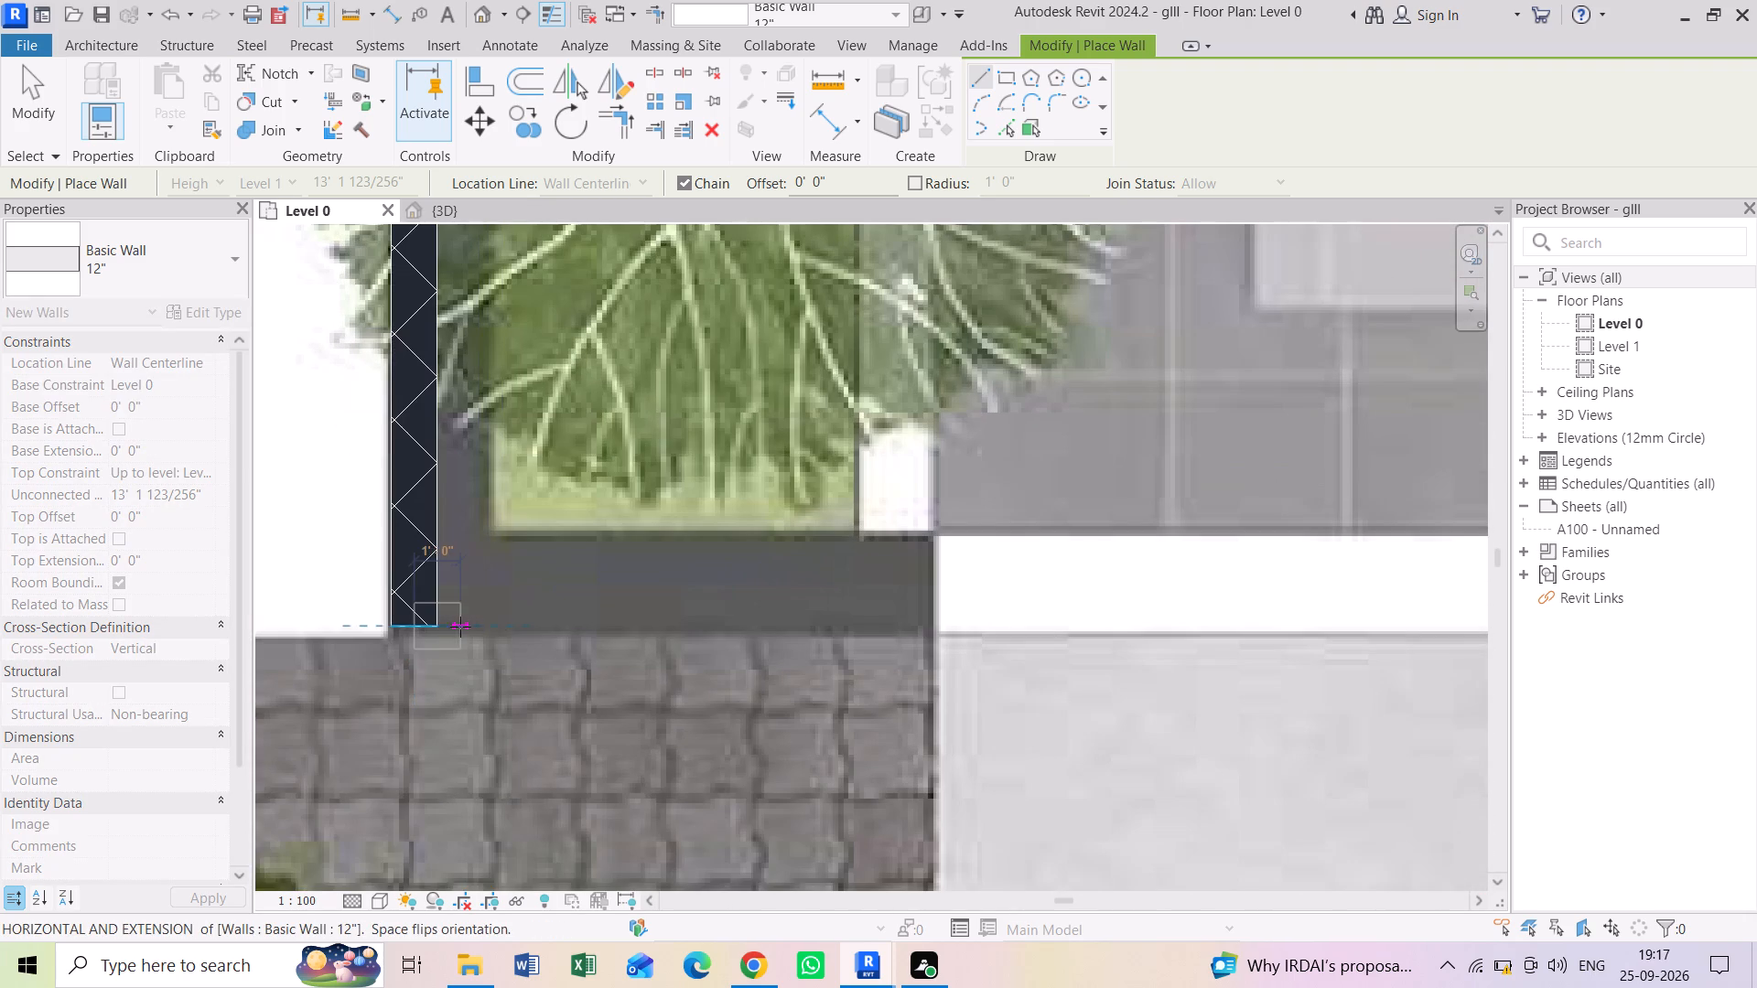
{"action": "key", "text": "Escape"}
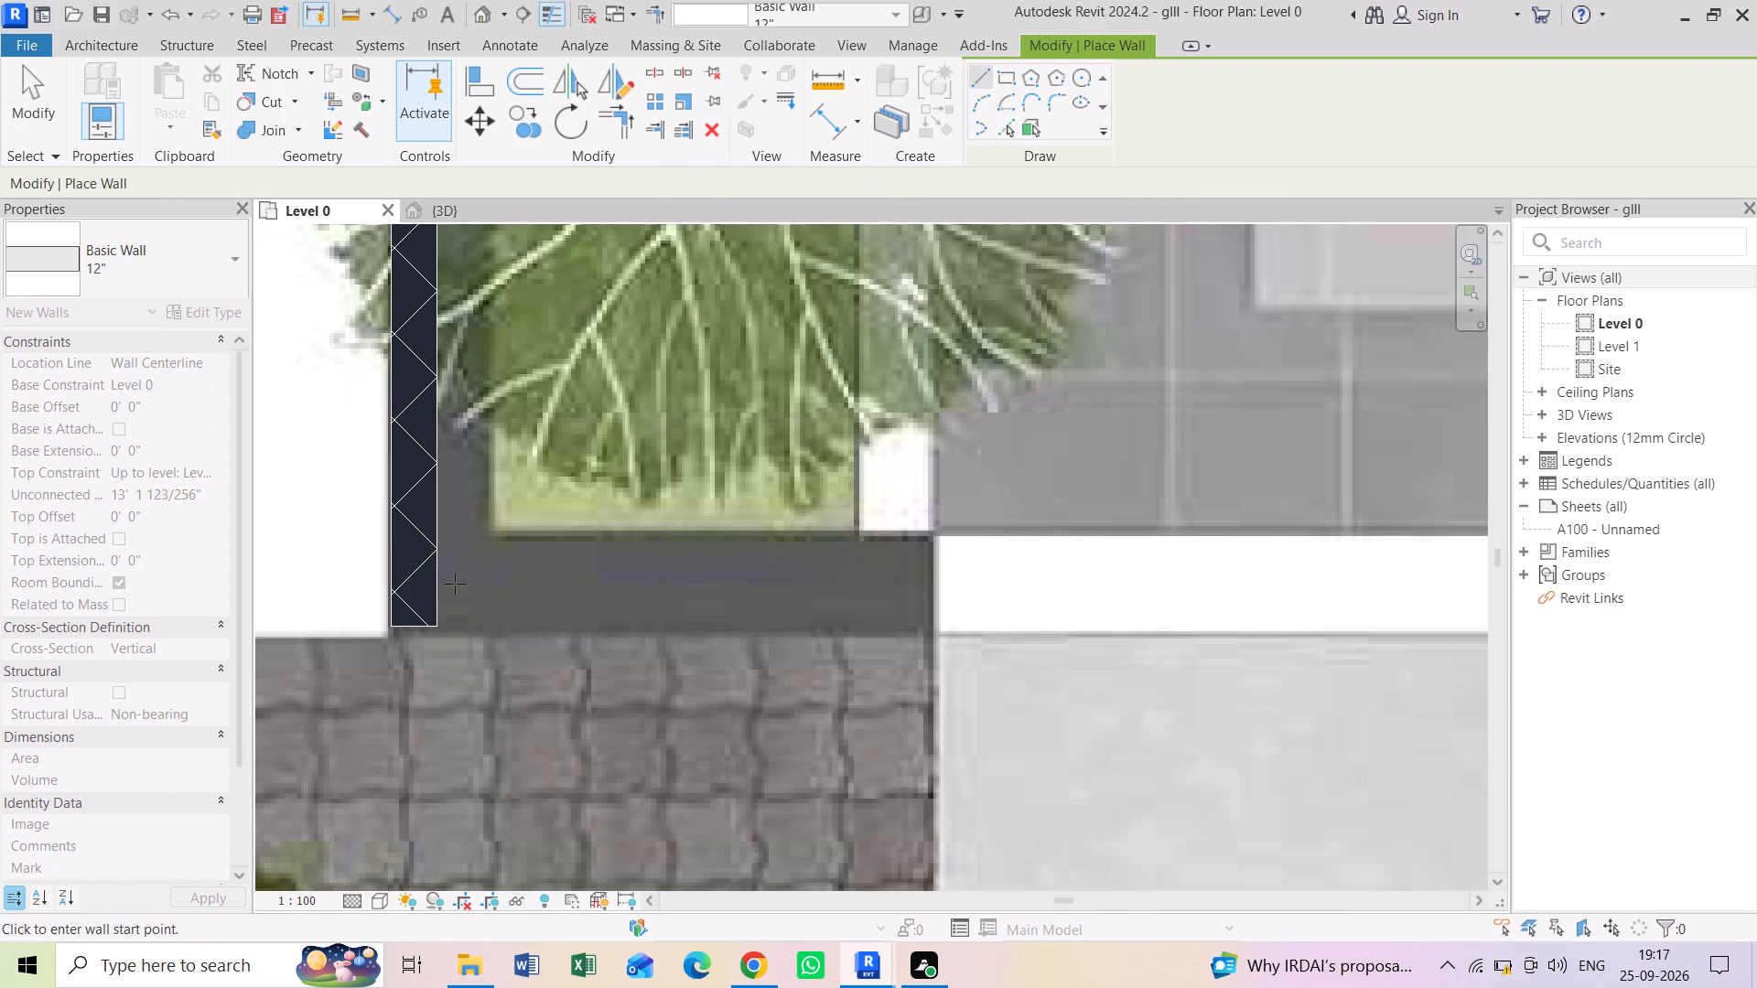
Draw a 12" front boundary wall about 11' long from the deck-side boundary wall to the near edge of the entry opening.
{"action": "left_click", "coordinate": [446, 586]}
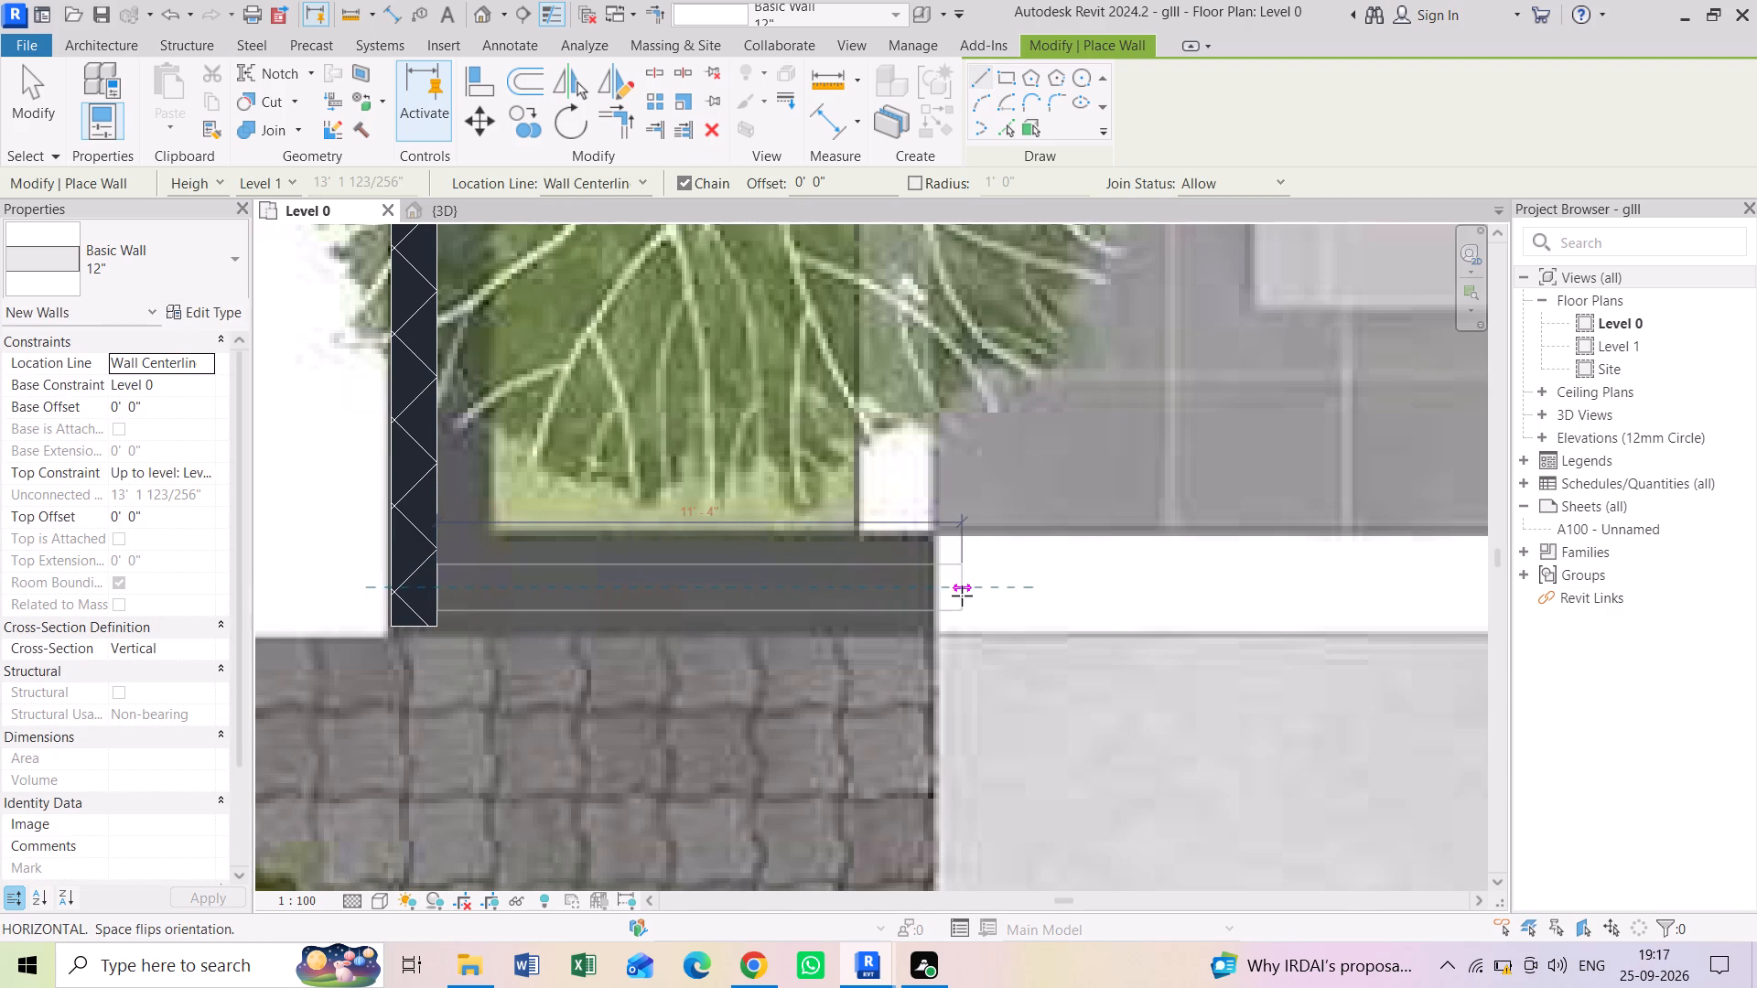
{"action": "scroll", "coordinate": [936, 602], "scroll_direction": "down", "scroll_amount": 6}
{"action": "middle_click_drag", "start_coordinate": [952, 598], "coordinate": [591, 608]}
{"action": "scroll", "coordinate": [815, 598], "scroll_direction": "down", "scroll_amount": 5}
{"action": "middle_click_drag", "start_coordinate": [918, 594], "coordinate": [613, 597]}
{"action": "middle_click_drag", "start_coordinate": [371, 623], "coordinate": [671, 582]}
{"action": "scroll", "coordinate": [621, 564], "scroll_direction": "up", "scroll_amount": 5}
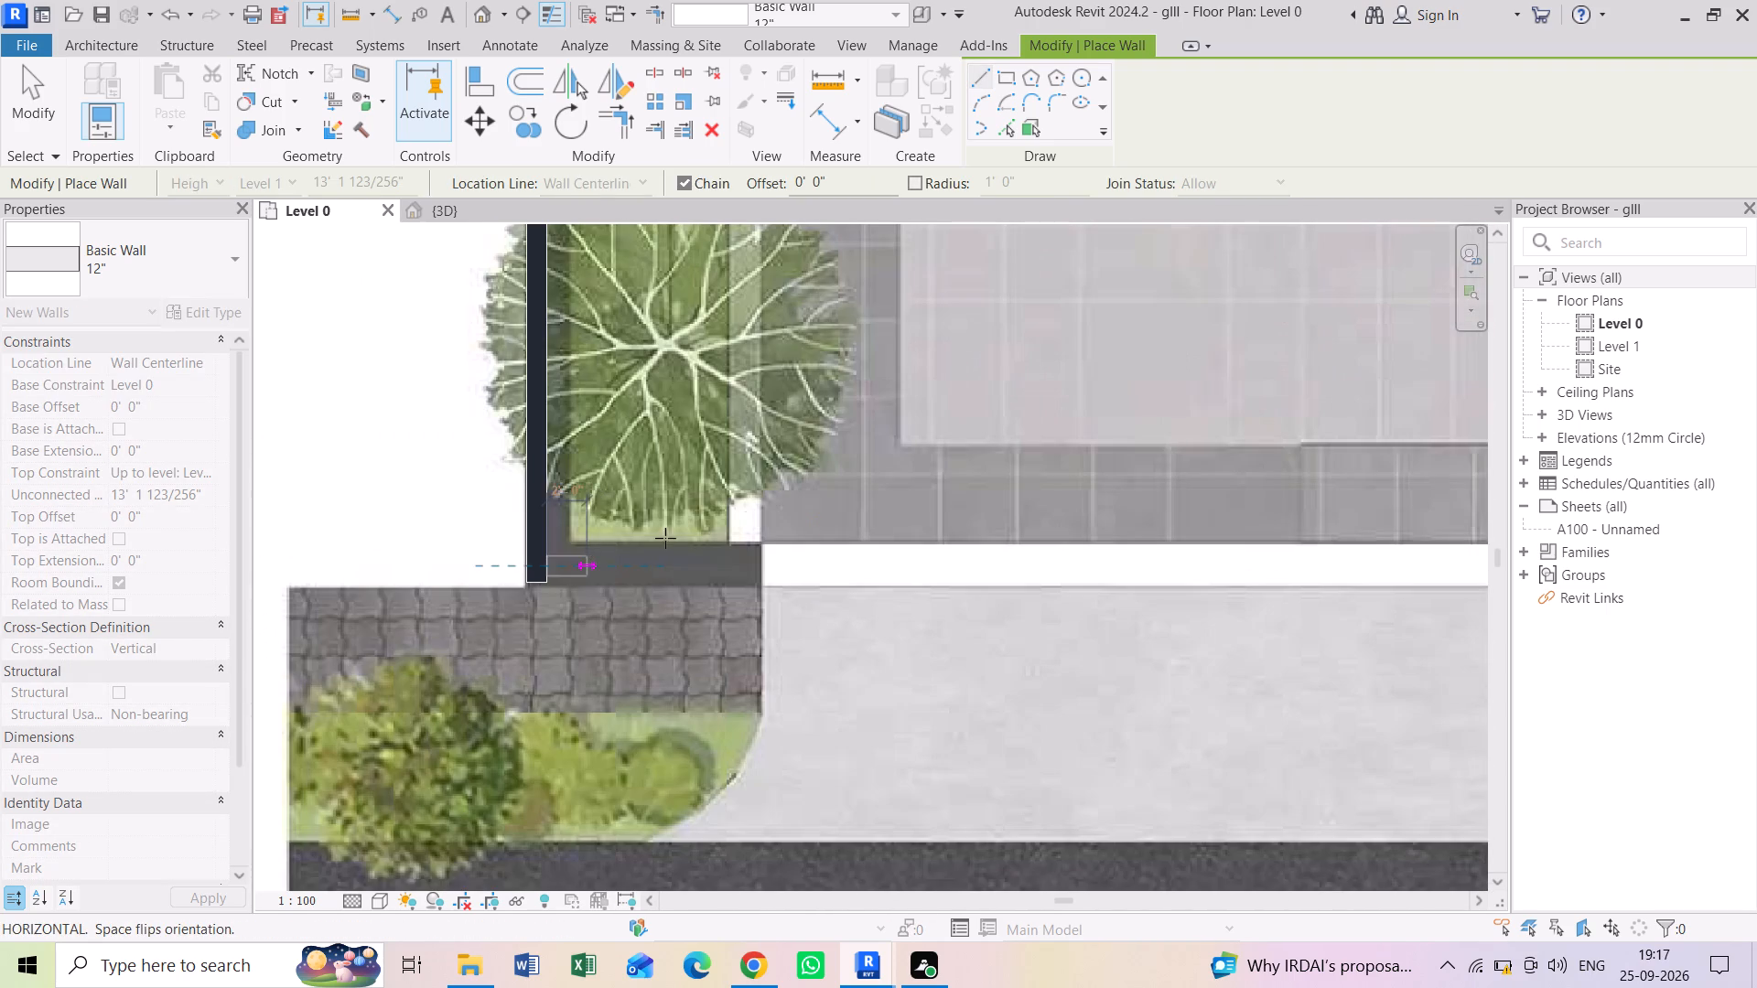
{"action": "scroll", "coordinate": [771, 551], "scroll_direction": "up", "scroll_amount": 5}
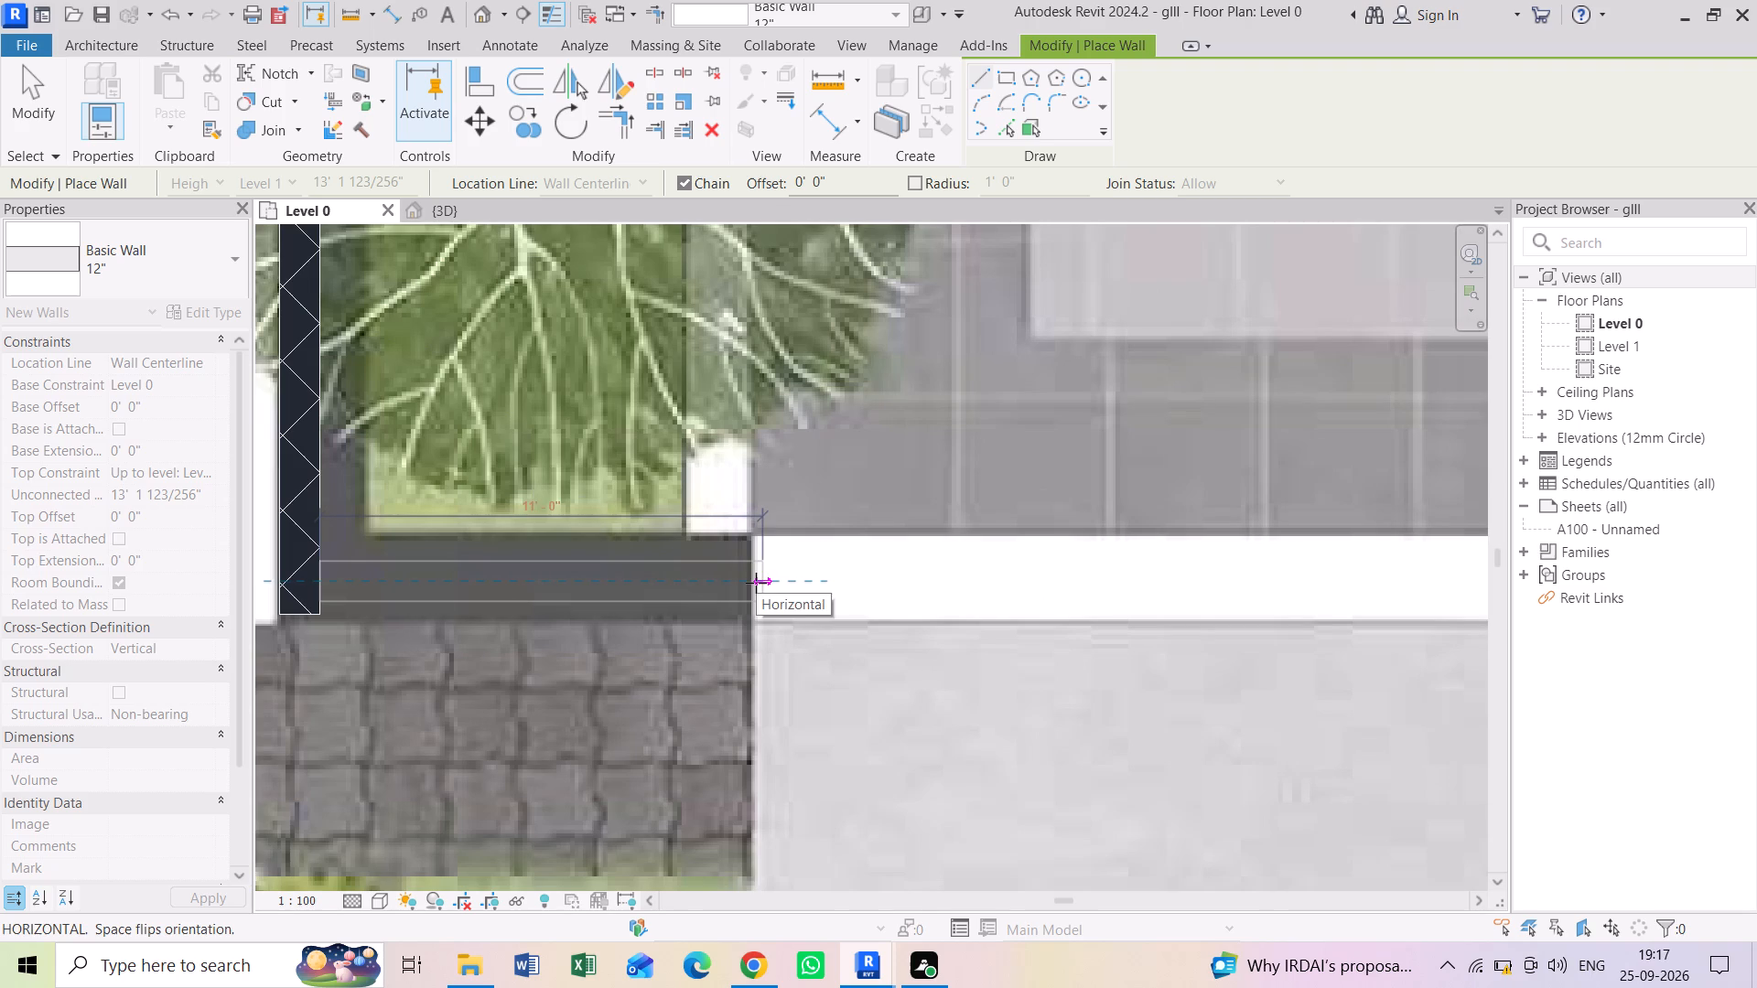
{"action": "scroll", "coordinate": [749, 583], "scroll_direction": "up", "scroll_amount": 7}
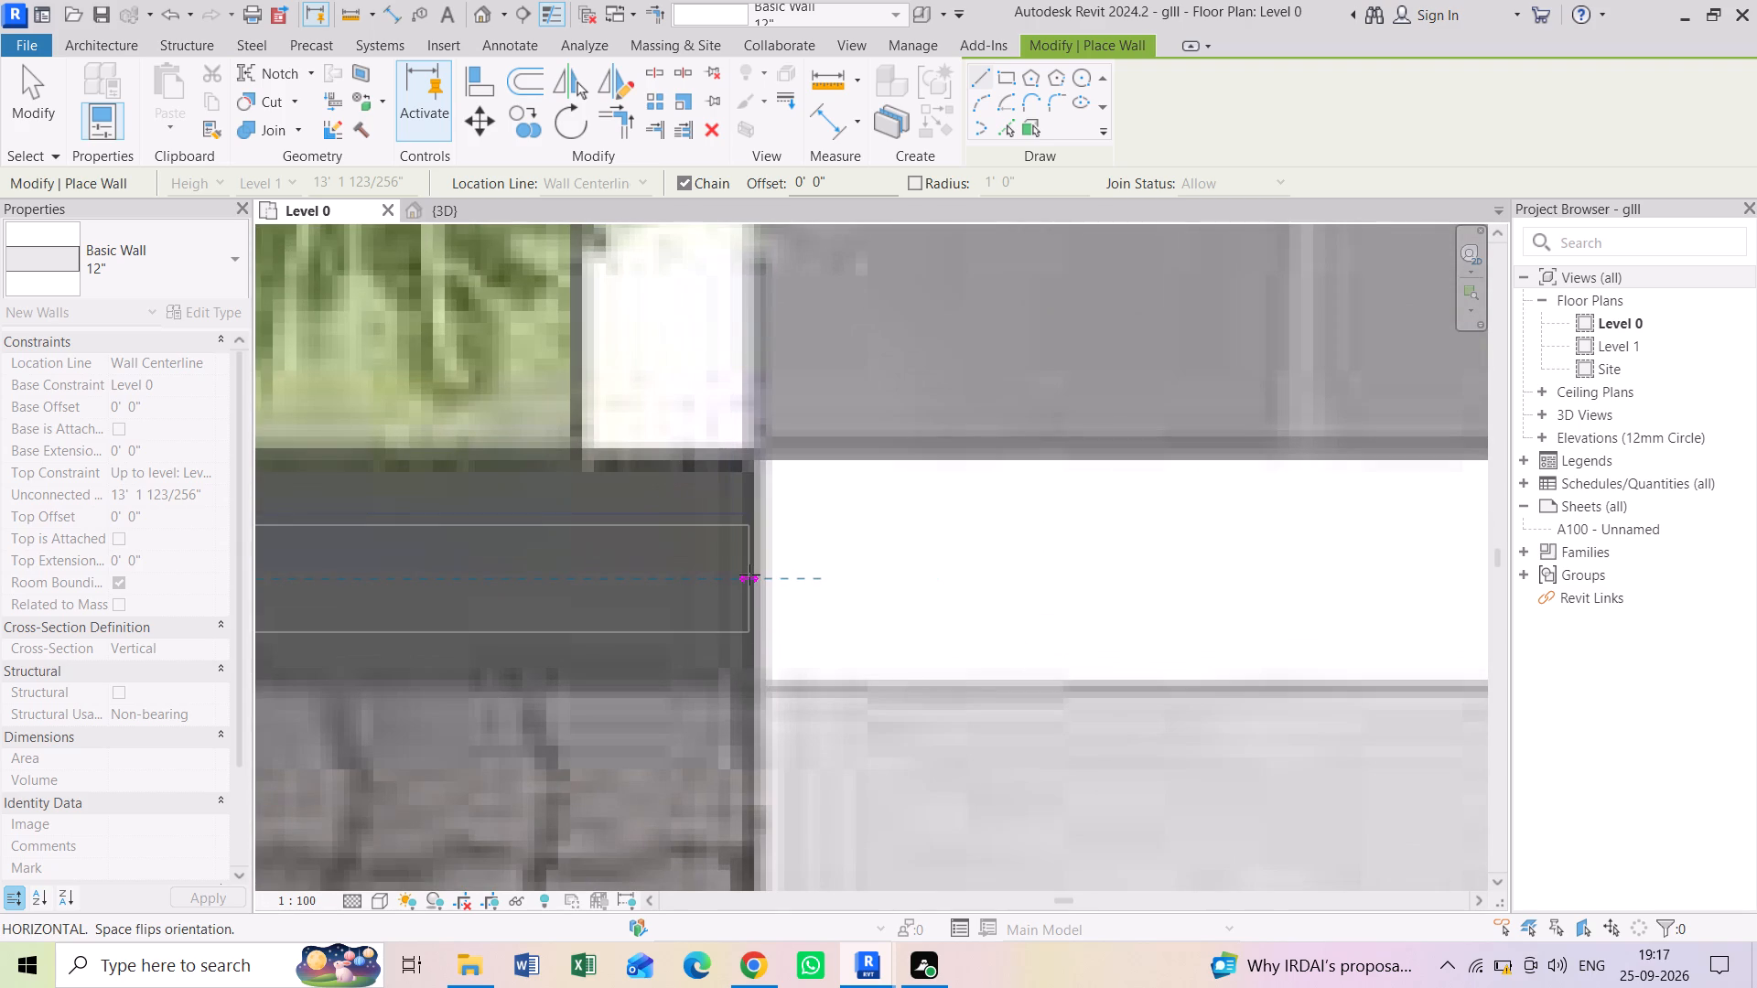
{"action": "left_click", "coordinate": [749, 575]}
{"action": "scroll", "coordinate": [760, 572], "scroll_direction": "down", "scroll_amount": 6}
{"action": "key", "text": "Escape"}
Draw the 12" front boundary wall from the far edge of the entry opening to the opposite front corner of the plot.
{"action": "scroll", "coordinate": [850, 573], "scroll_direction": "down", "scroll_amount": 4}
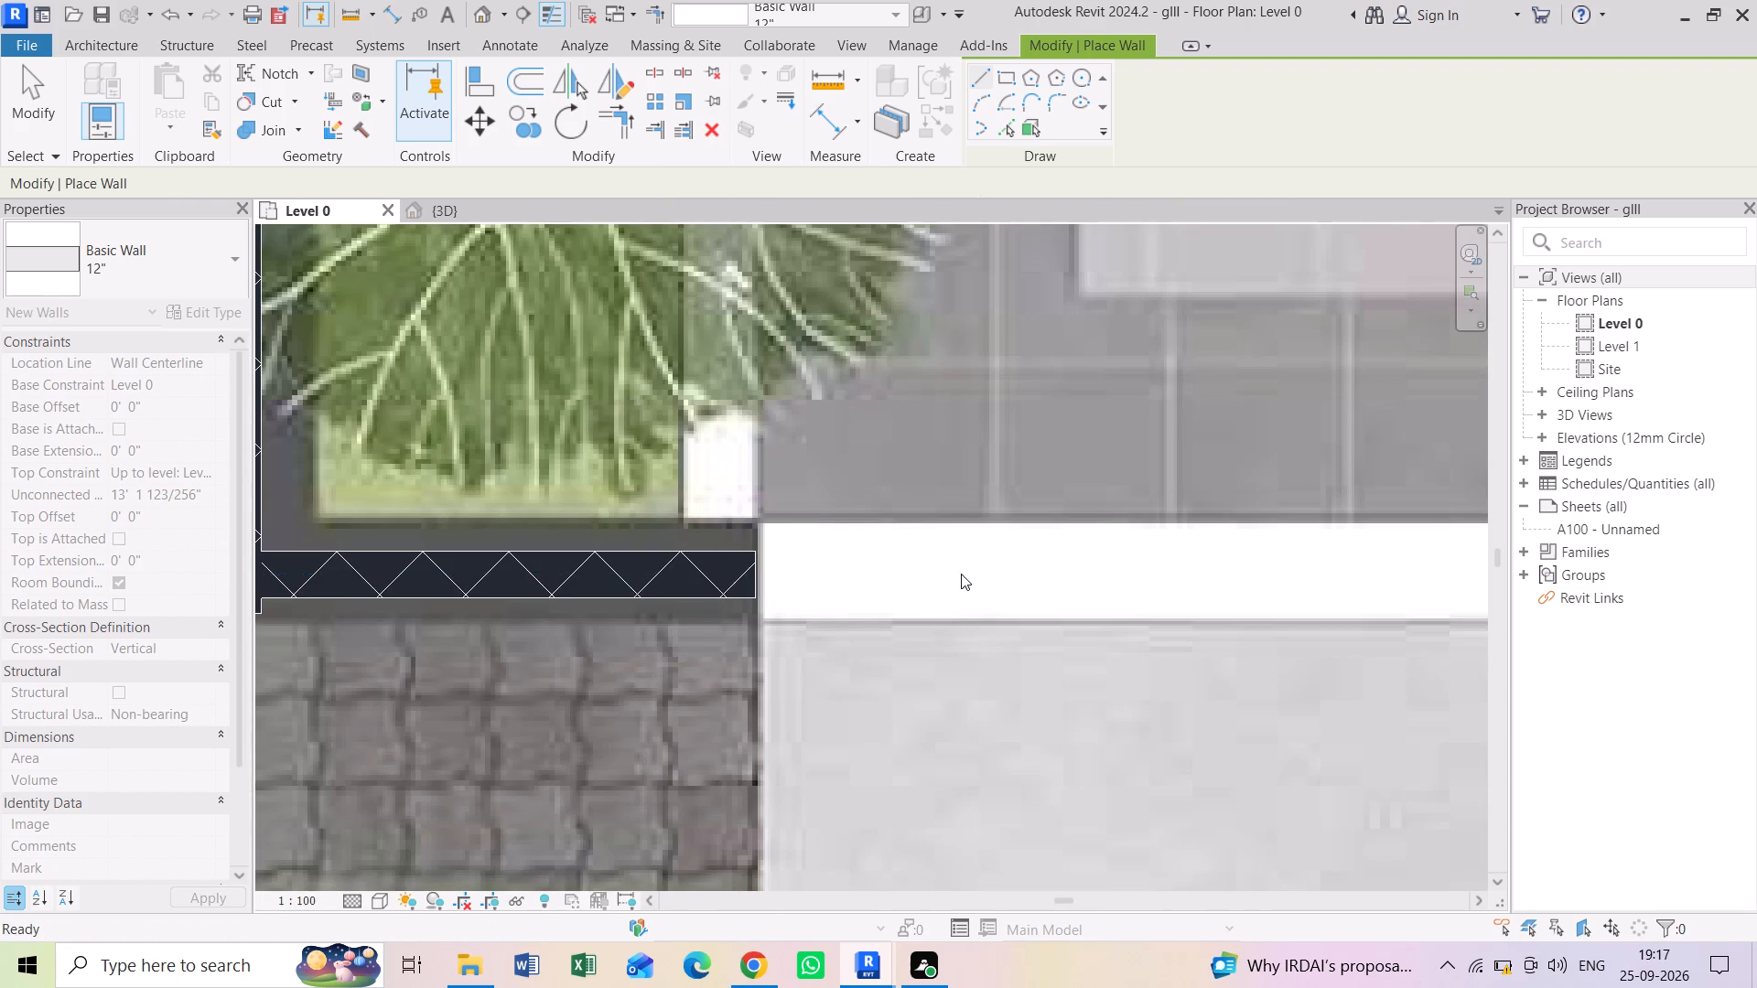
{"action": "middle_click_drag", "start_coordinate": [961, 574], "coordinate": [672, 586]}
{"action": "middle_click_drag", "start_coordinate": [891, 599], "coordinate": [509, 603]}
{"action": "middle_click_drag", "start_coordinate": [1083, 639], "coordinate": [437, 642]}
{"action": "middle_click_drag", "start_coordinate": [1280, 657], "coordinate": [1111, 664]}
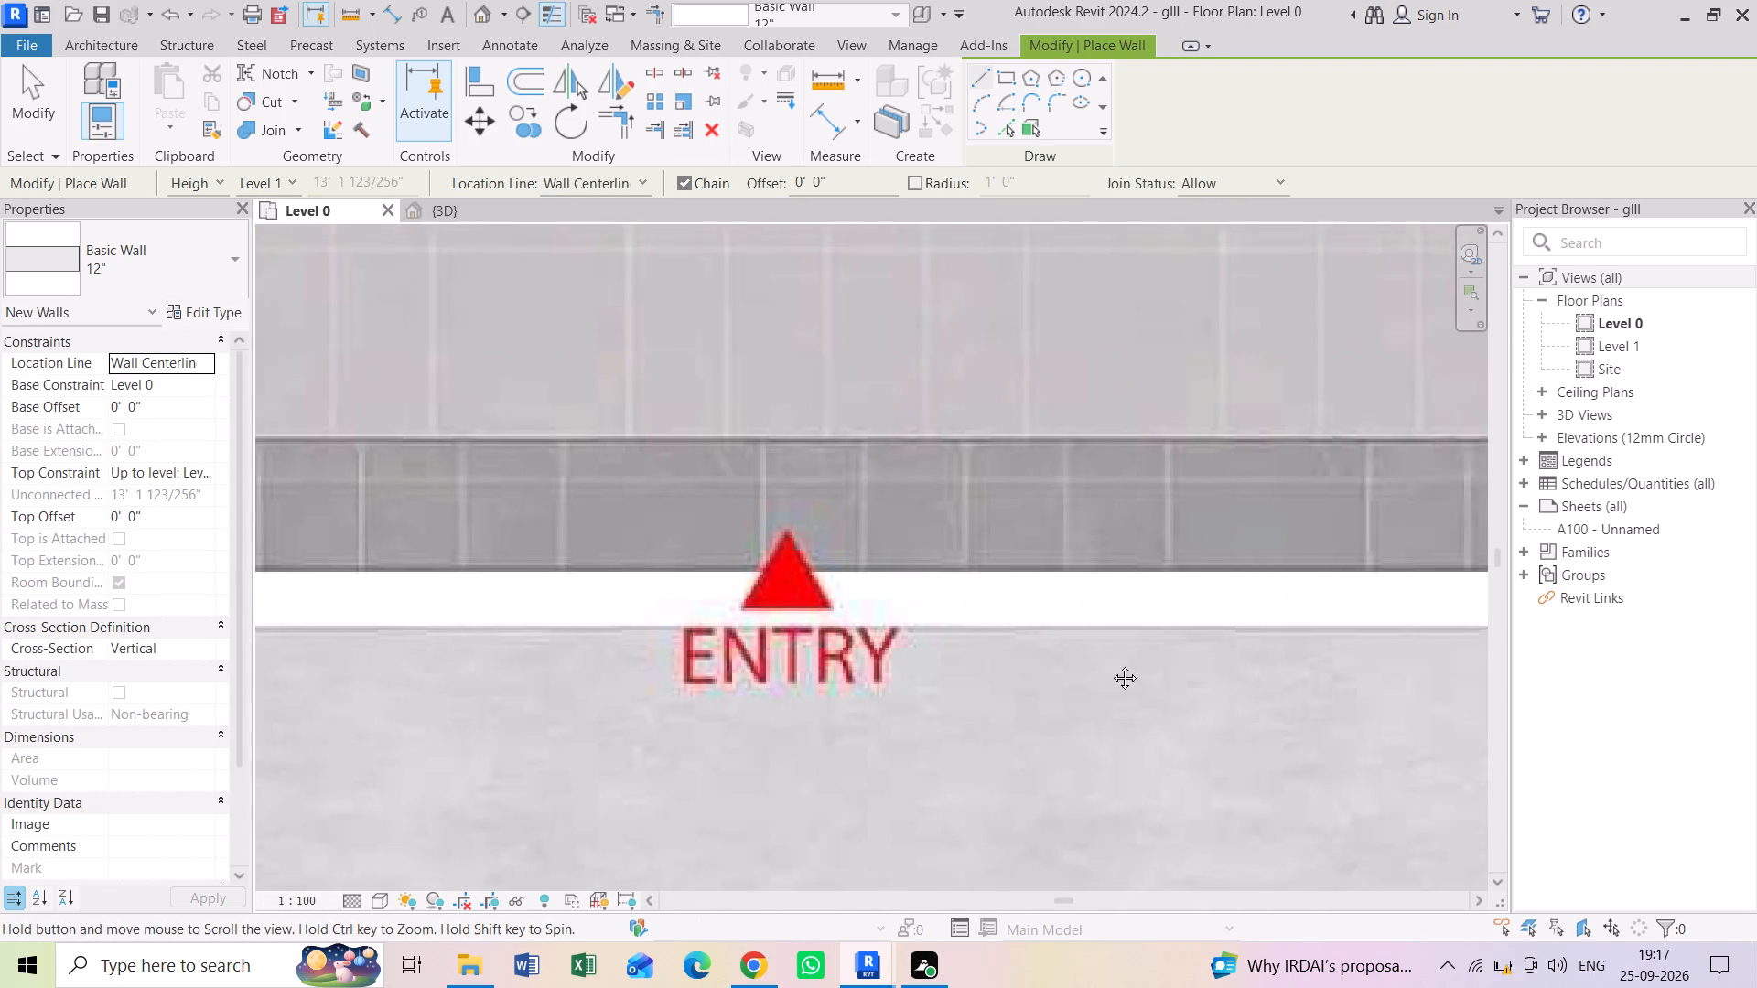
{"action": "middle_click_drag", "start_coordinate": [1111, 664], "coordinate": [459, 664]}
{"action": "middle_click_drag", "start_coordinate": [831, 634], "coordinate": [431, 638]}
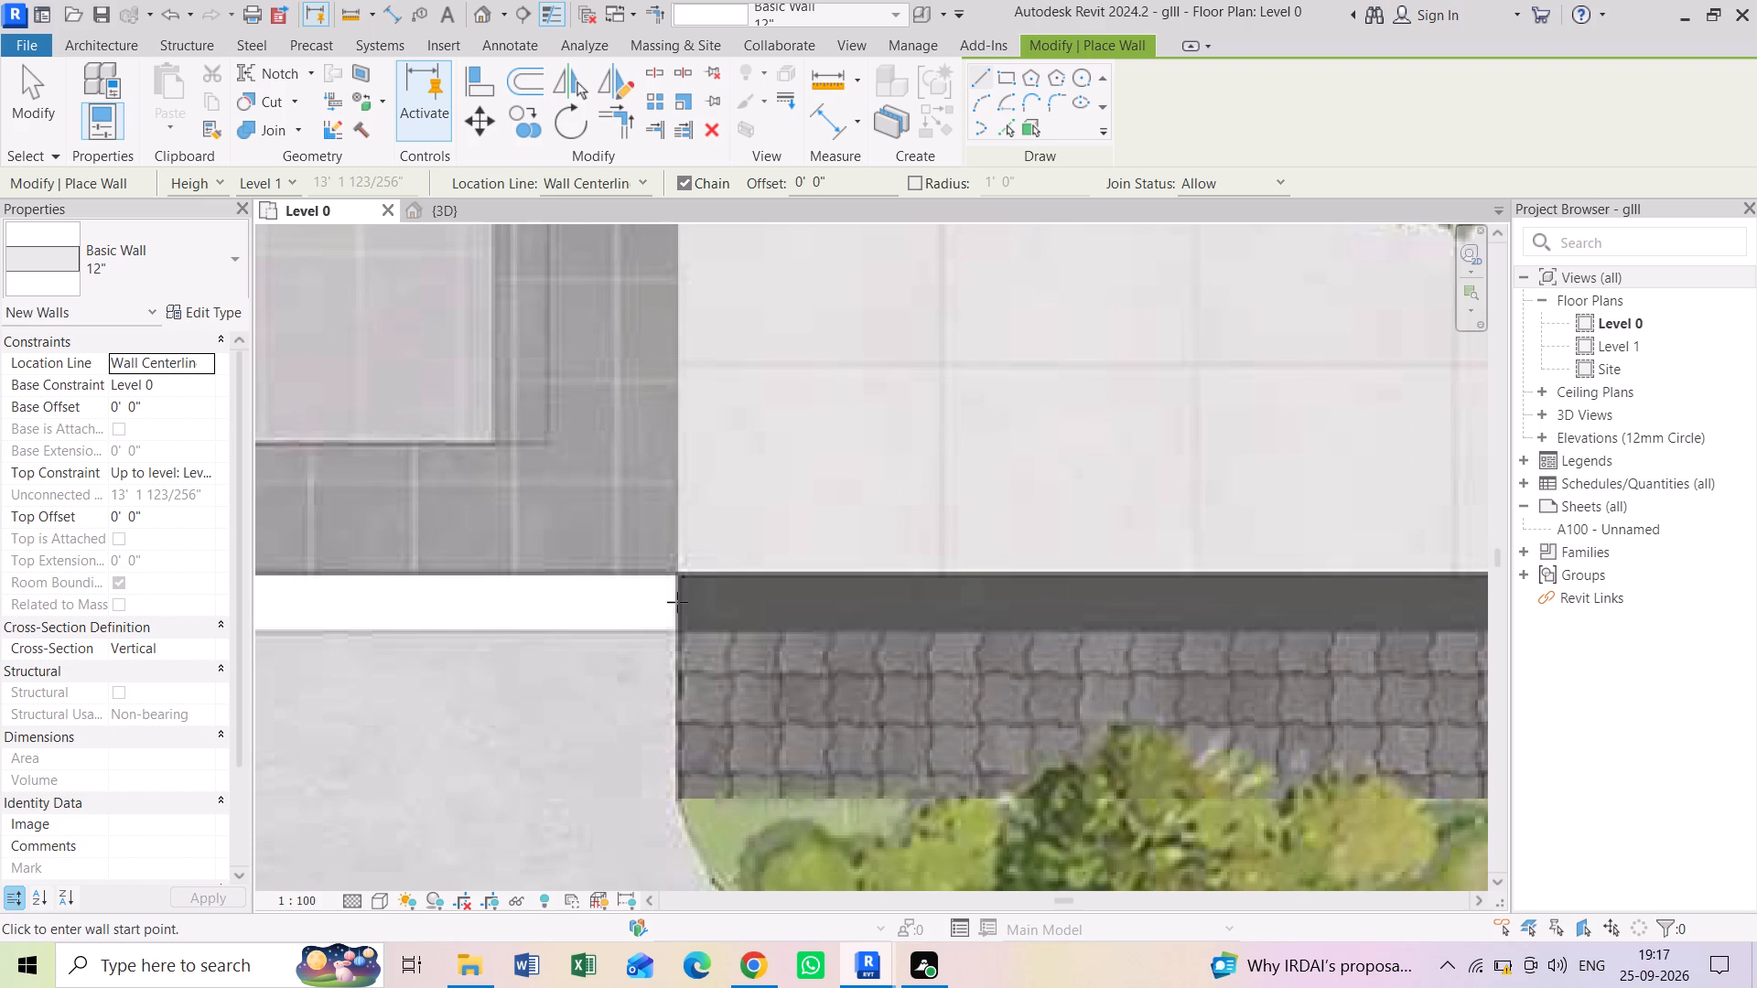
{"action": "left_click", "coordinate": [677, 602]}
{"action": "scroll", "coordinate": [1047, 605], "scroll_direction": "down", "scroll_amount": 3}
{"action": "middle_click_drag", "start_coordinate": [1113, 602], "coordinate": [440, 554]}
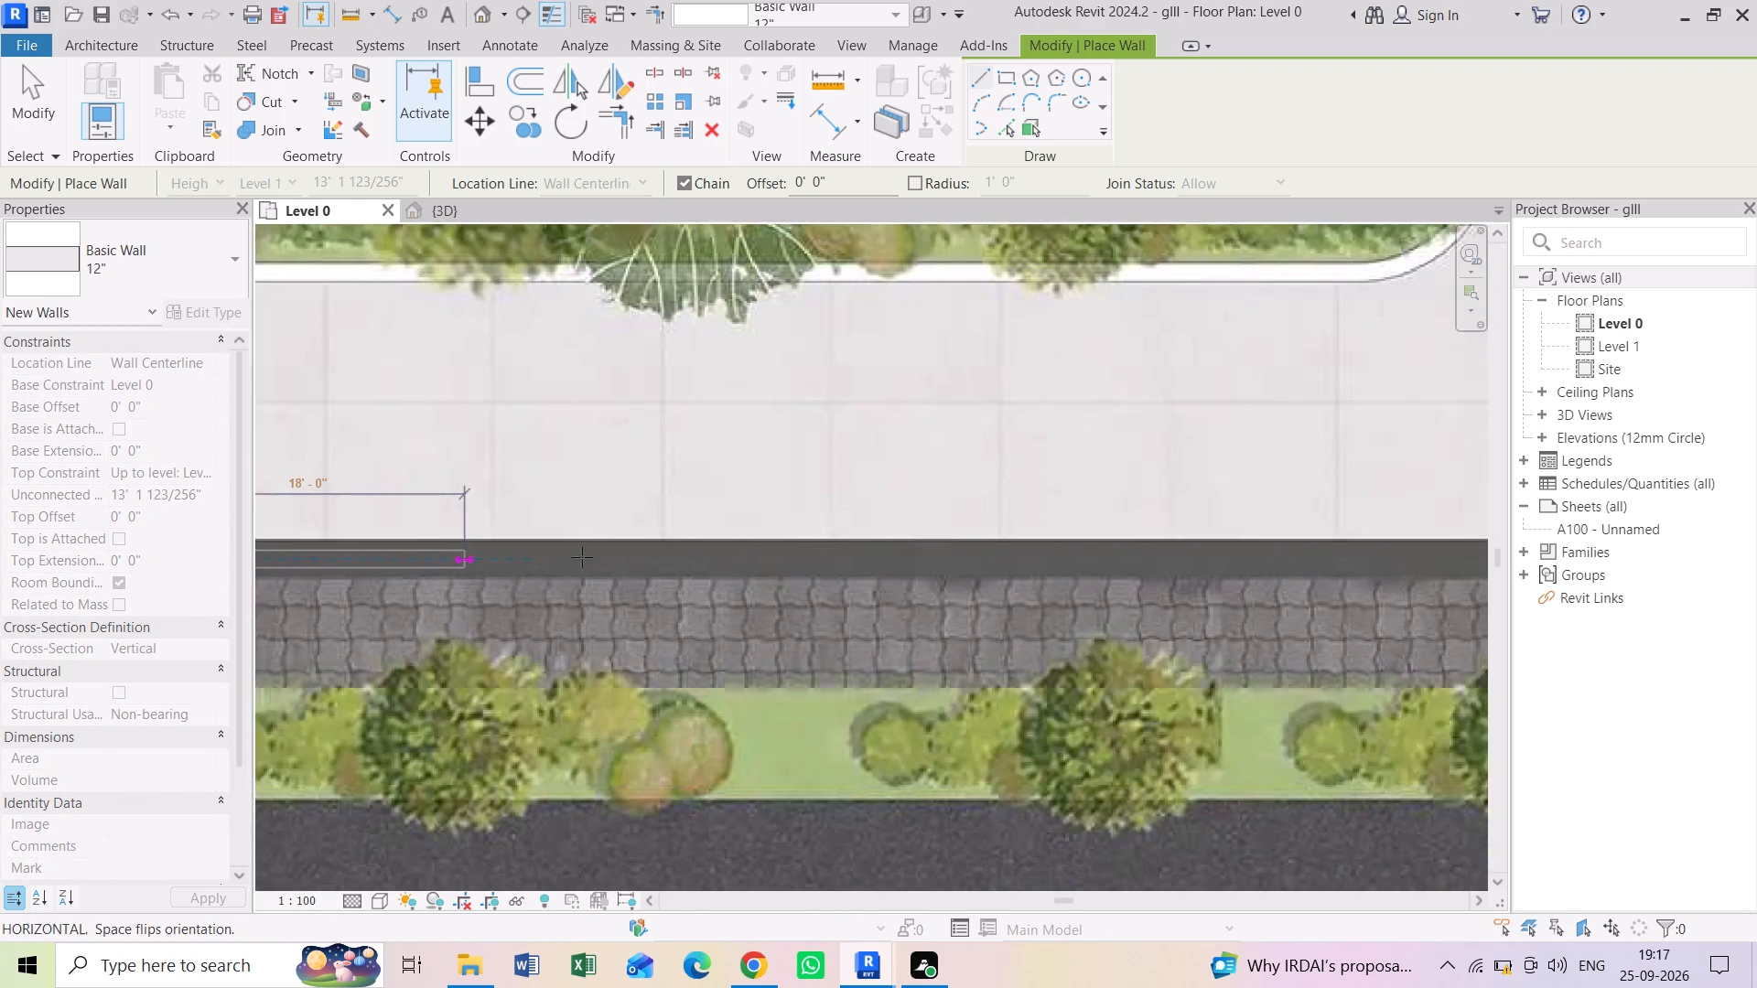
{"action": "middle_click_drag", "start_coordinate": [728, 554], "coordinate": [371, 537]}
{"action": "scroll", "coordinate": [713, 546], "scroll_direction": "down", "scroll_amount": 2}
{"action": "middle_click_drag", "start_coordinate": [935, 555], "coordinate": [559, 547]}
{"action": "scroll", "coordinate": [903, 542], "scroll_direction": "up", "scroll_amount": 2}
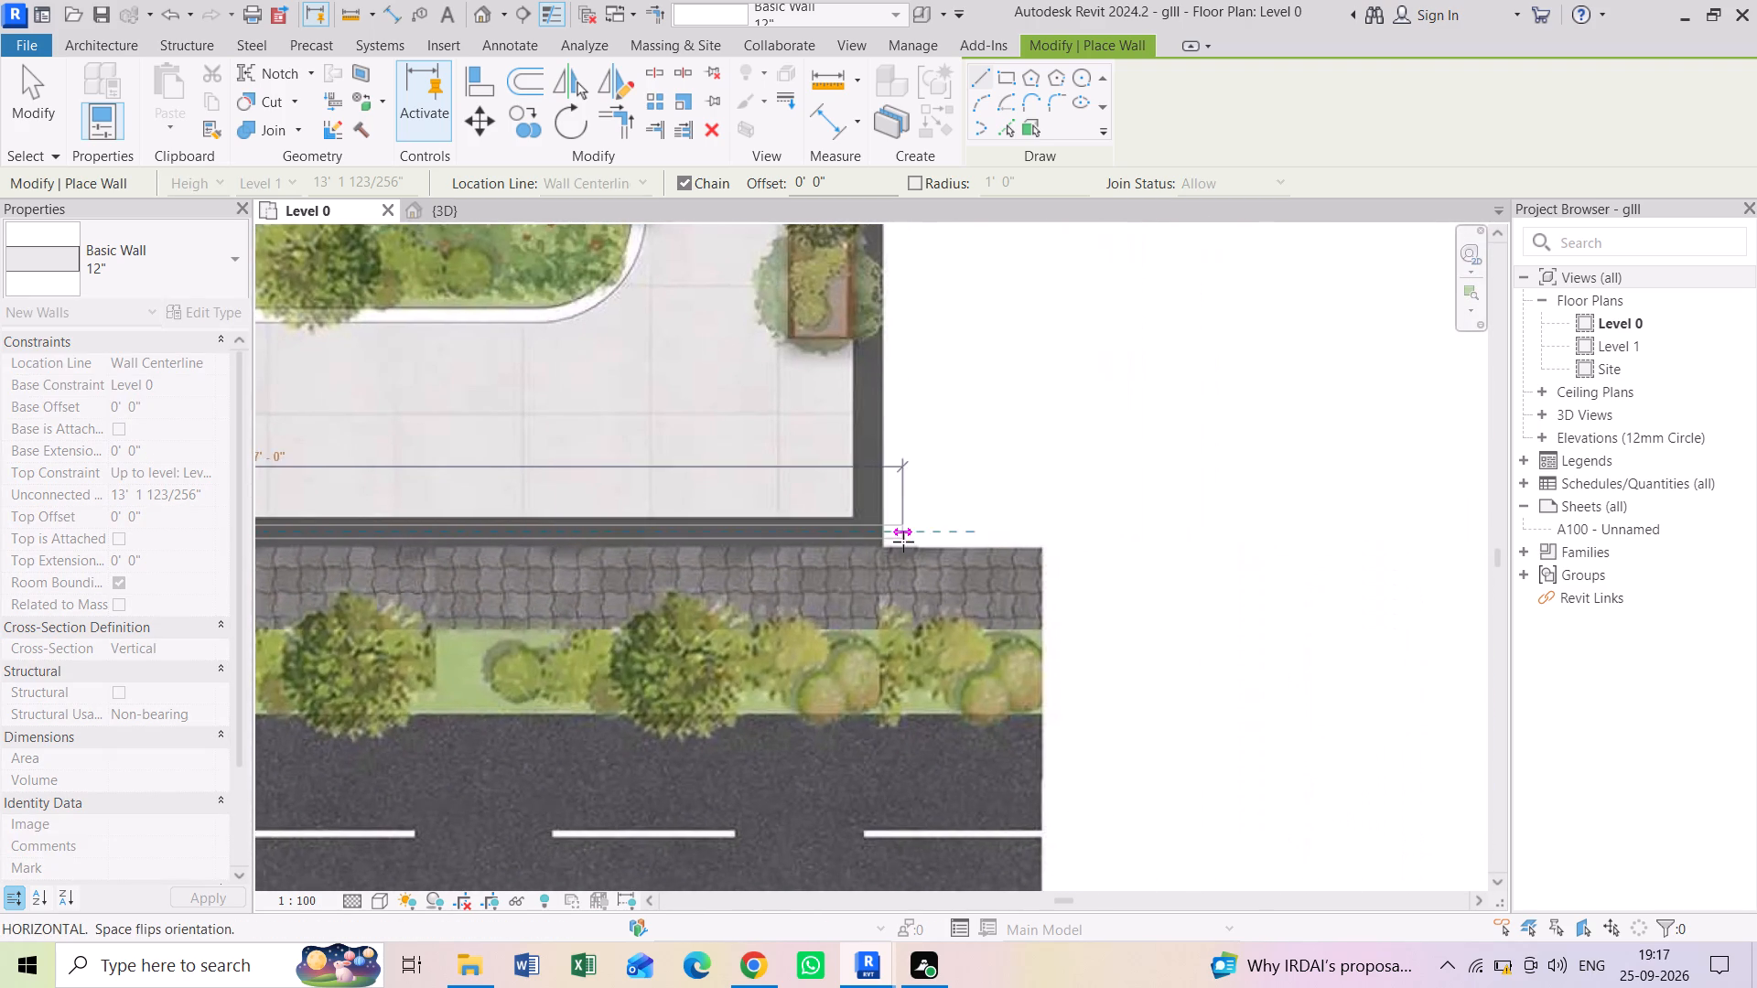
{"action": "scroll", "coordinate": [903, 542], "scroll_direction": "up", "scroll_amount": 3}
{"action": "scroll", "coordinate": [763, 532], "scroll_direction": "up", "scroll_amount": 4}
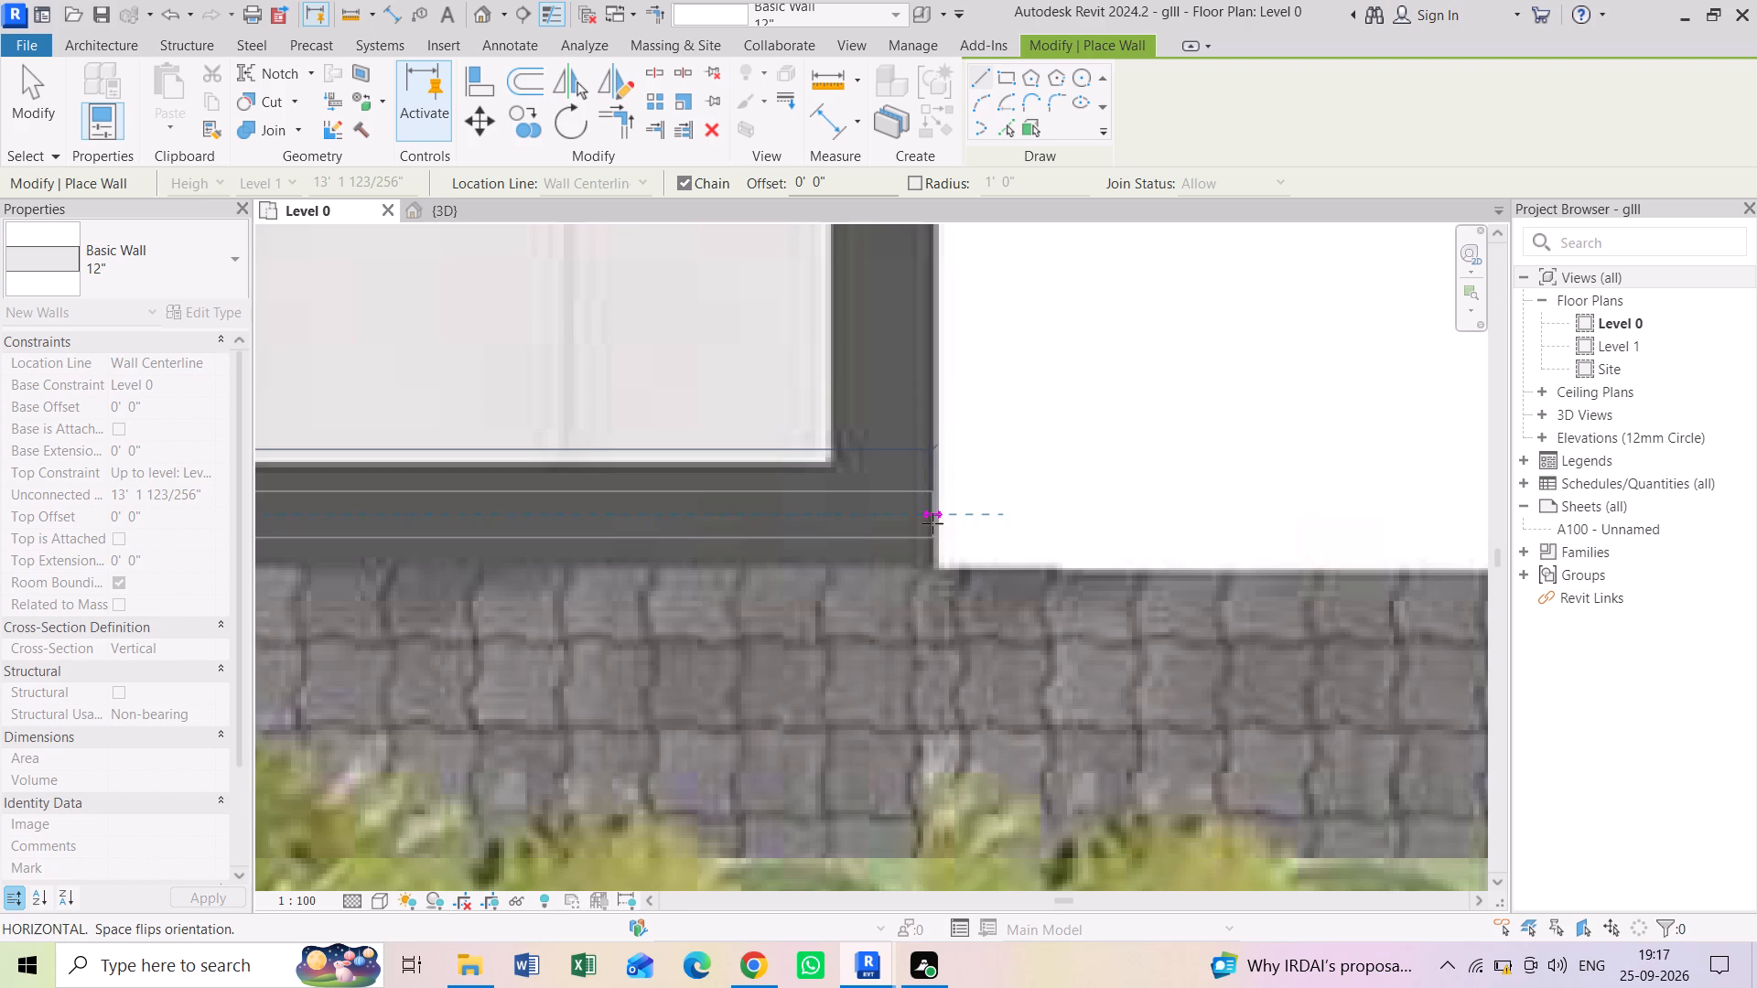
{"action": "scroll", "coordinate": [937, 523], "scroll_direction": "up", "scroll_amount": 6}
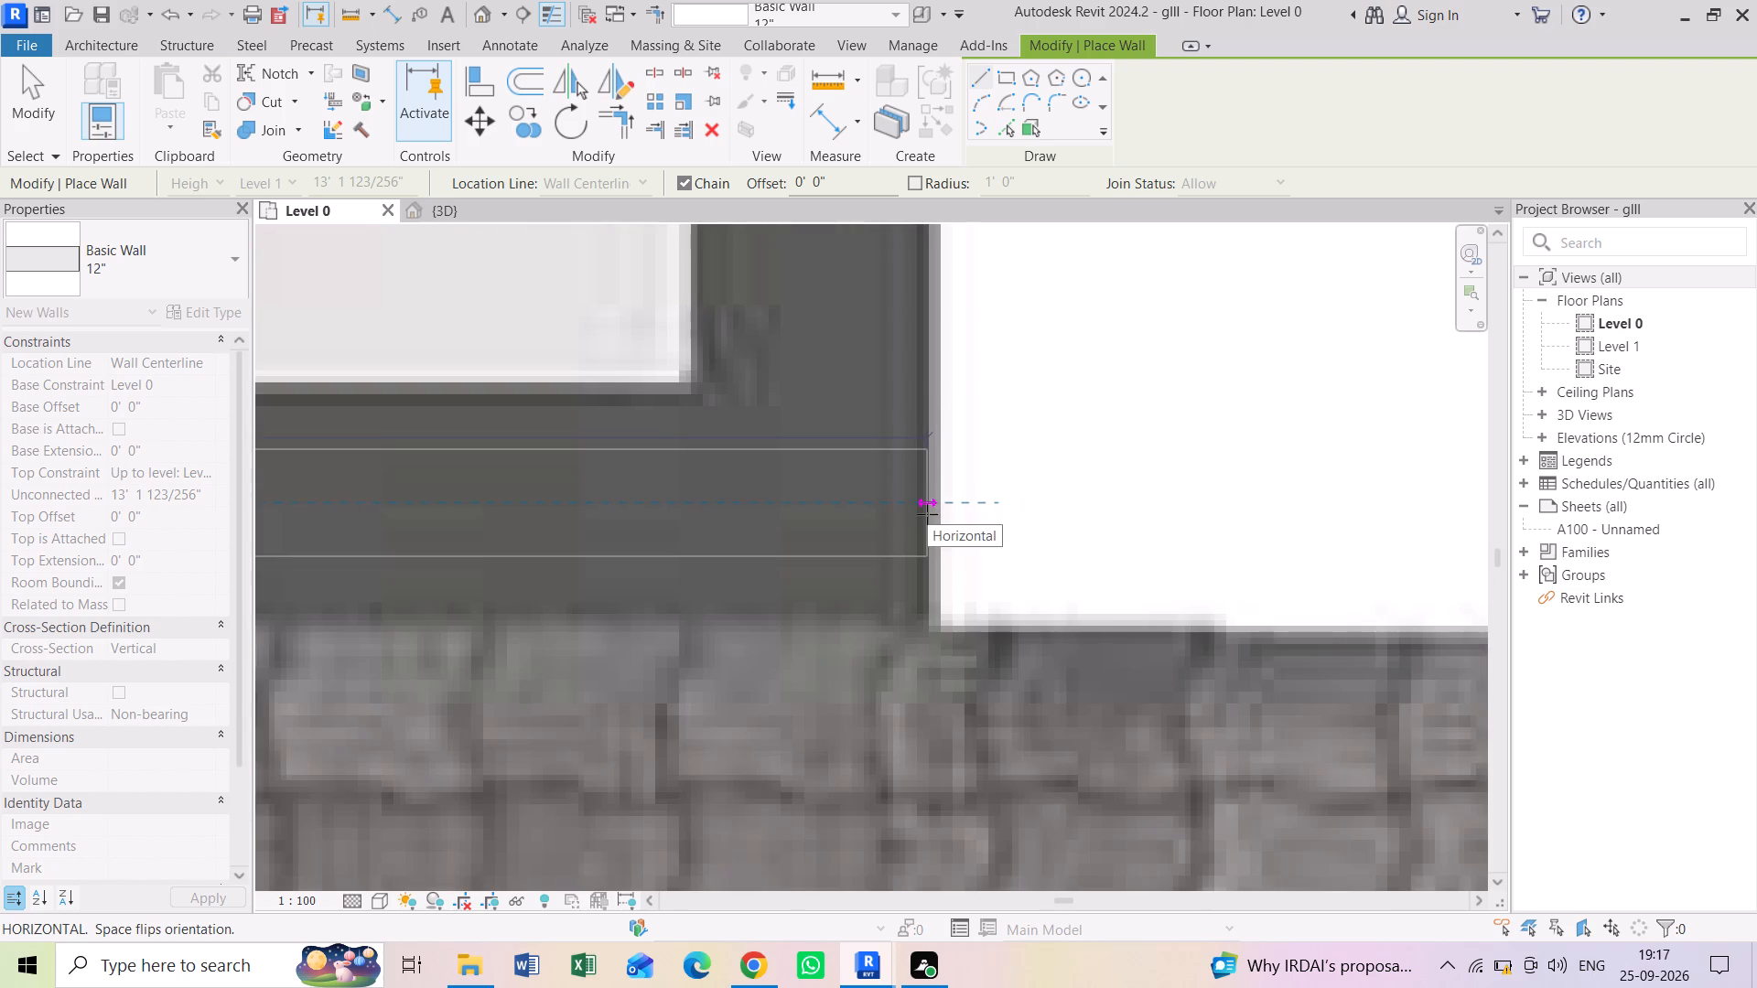
{"action": "left_click", "coordinate": [927, 514]}
{"action": "scroll", "coordinate": [924, 510], "scroll_direction": "down", "scroll_amount": 3}
{"action": "middle_click_drag", "start_coordinate": [893, 381], "coordinate": [902, 512]}
{"action": "key", "text": "Escape"}
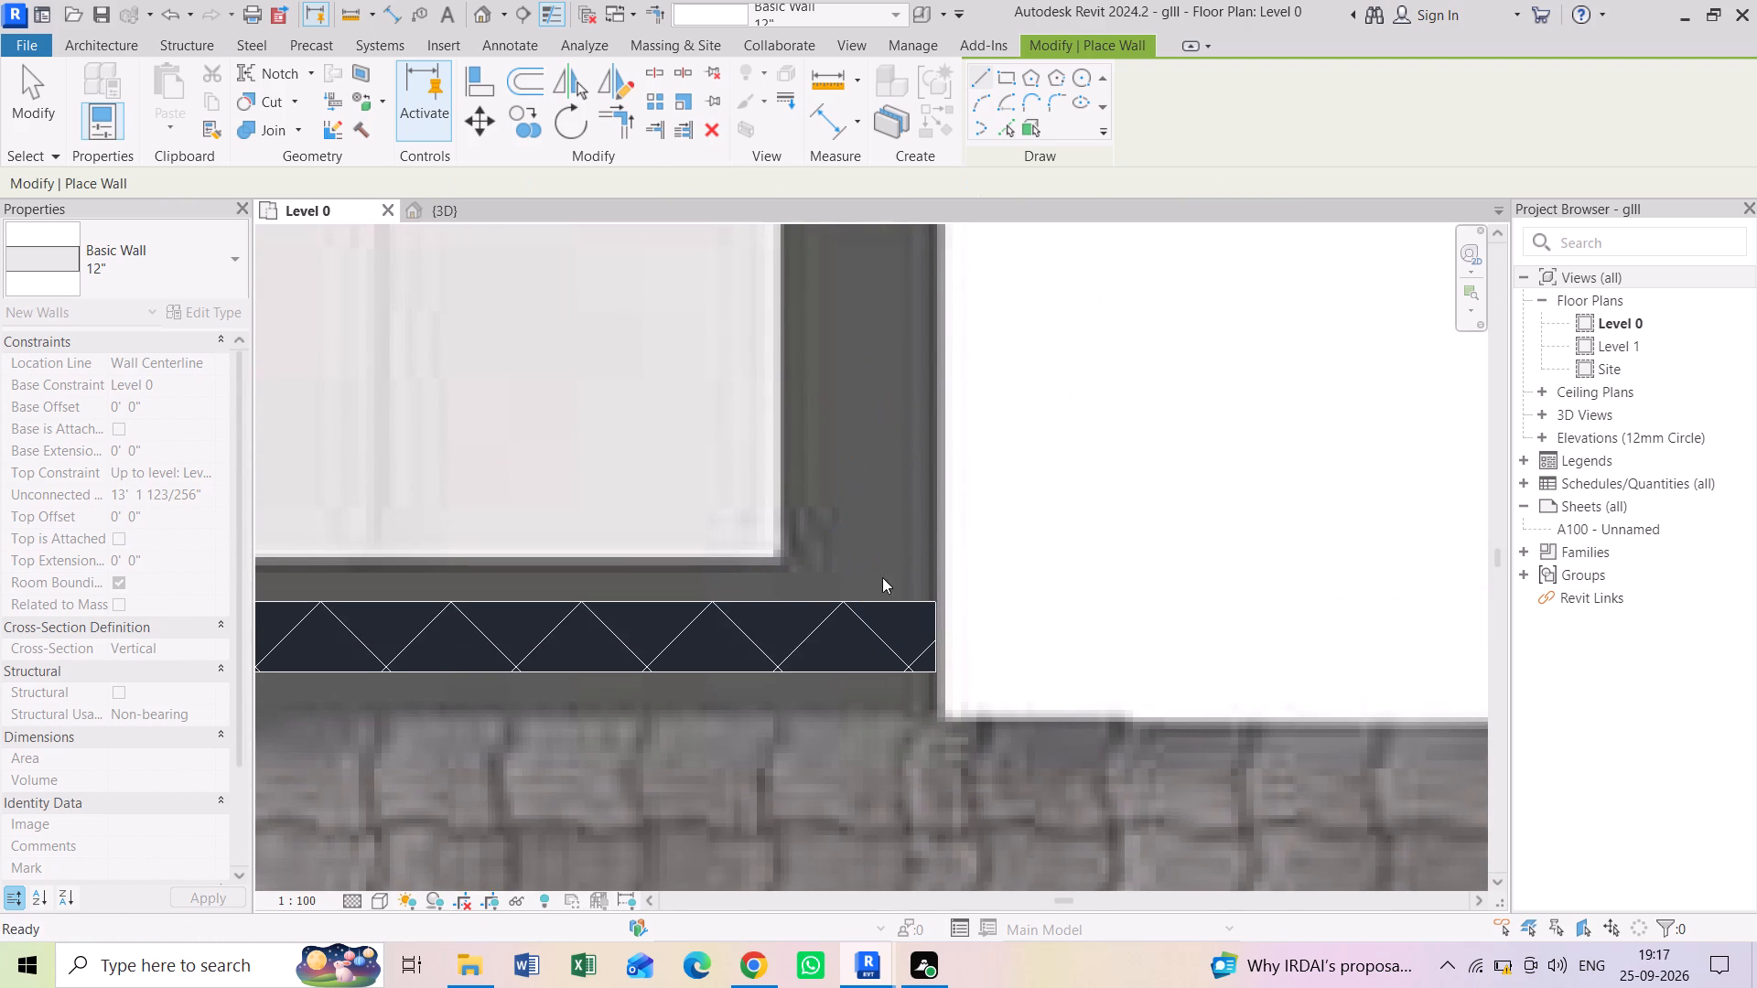
Draw the 12" side boundary wall along the planters beside the toilet and wet kitchen, from the front corner to the rear corner.
{"action": "left_click", "coordinate": [871, 593]}
{"action": "scroll", "coordinate": [871, 518], "scroll_direction": "down", "scroll_amount": 5}
{"action": "middle_click_drag", "start_coordinate": [865, 358], "coordinate": [863, 660]}
{"action": "scroll", "coordinate": [863, 637], "scroll_direction": "down", "scroll_amount": 3}
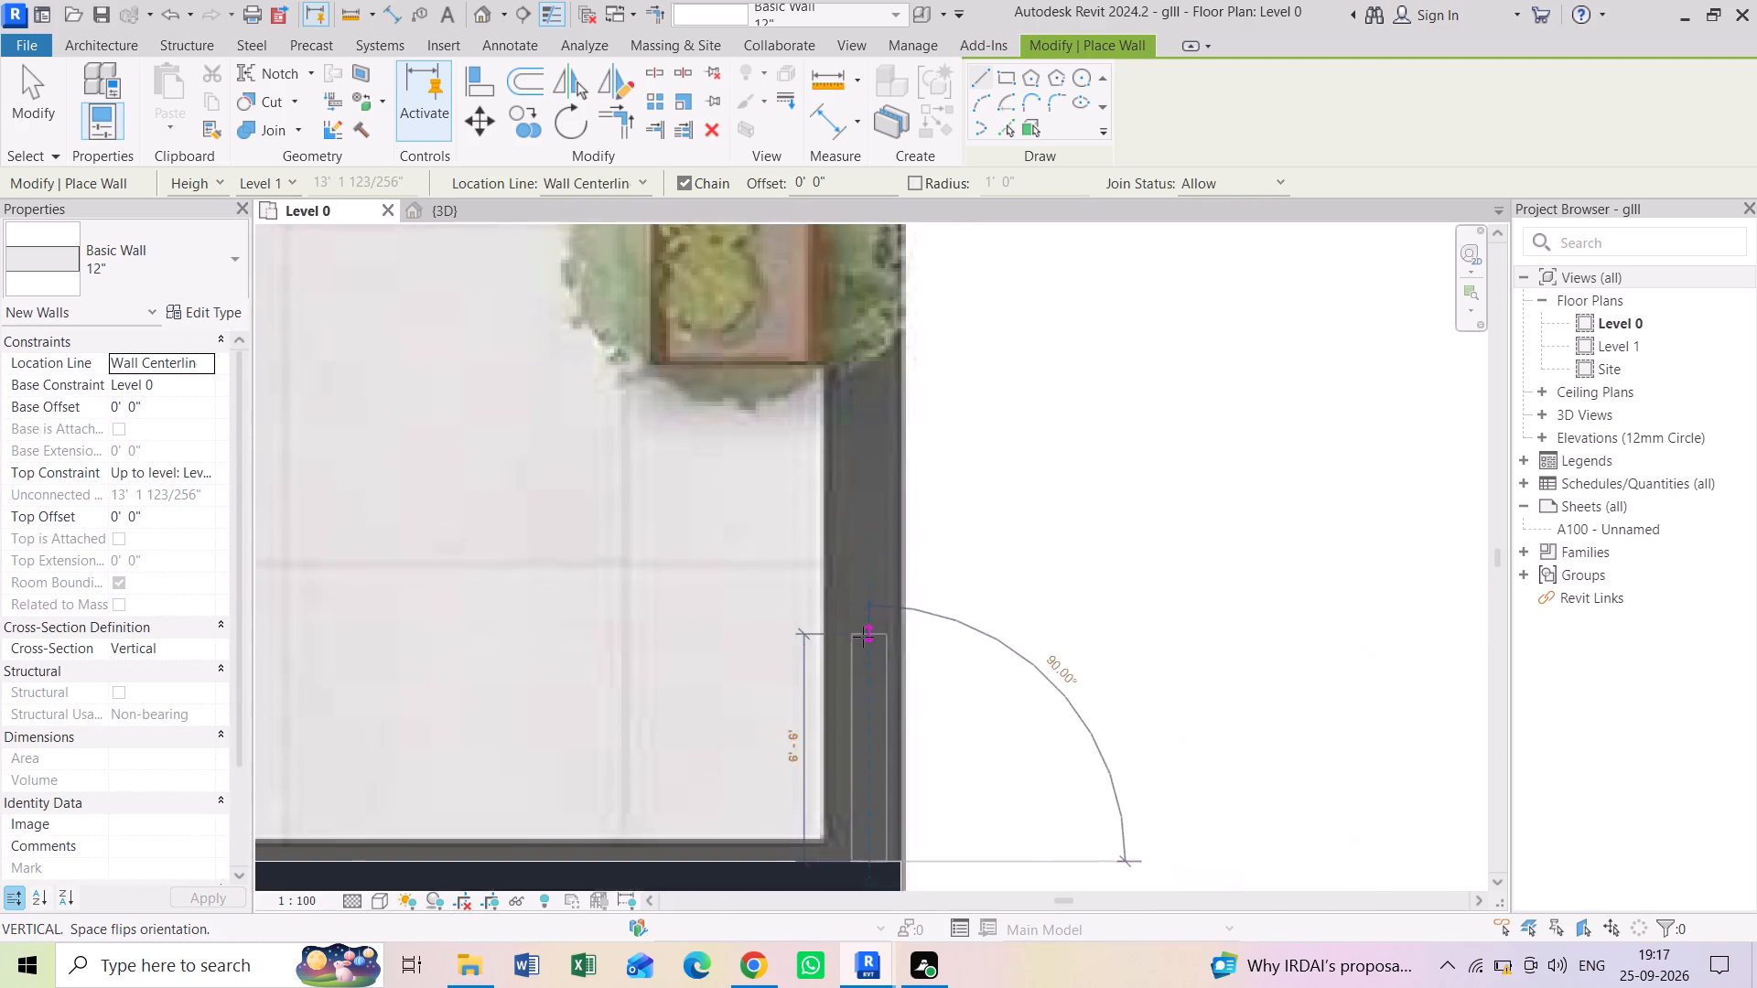
{"action": "scroll", "coordinate": [863, 637], "scroll_direction": "down", "scroll_amount": 2}
{"action": "middle_click_drag", "start_coordinate": [873, 417], "coordinate": [874, 746]}
{"action": "scroll", "coordinate": [900, 510], "scroll_direction": "down", "scroll_amount": 4}
{"action": "middle_click_drag", "start_coordinate": [892, 366], "coordinate": [890, 695]}
{"action": "middle_click_drag", "start_coordinate": [898, 321], "coordinate": [872, 724]}
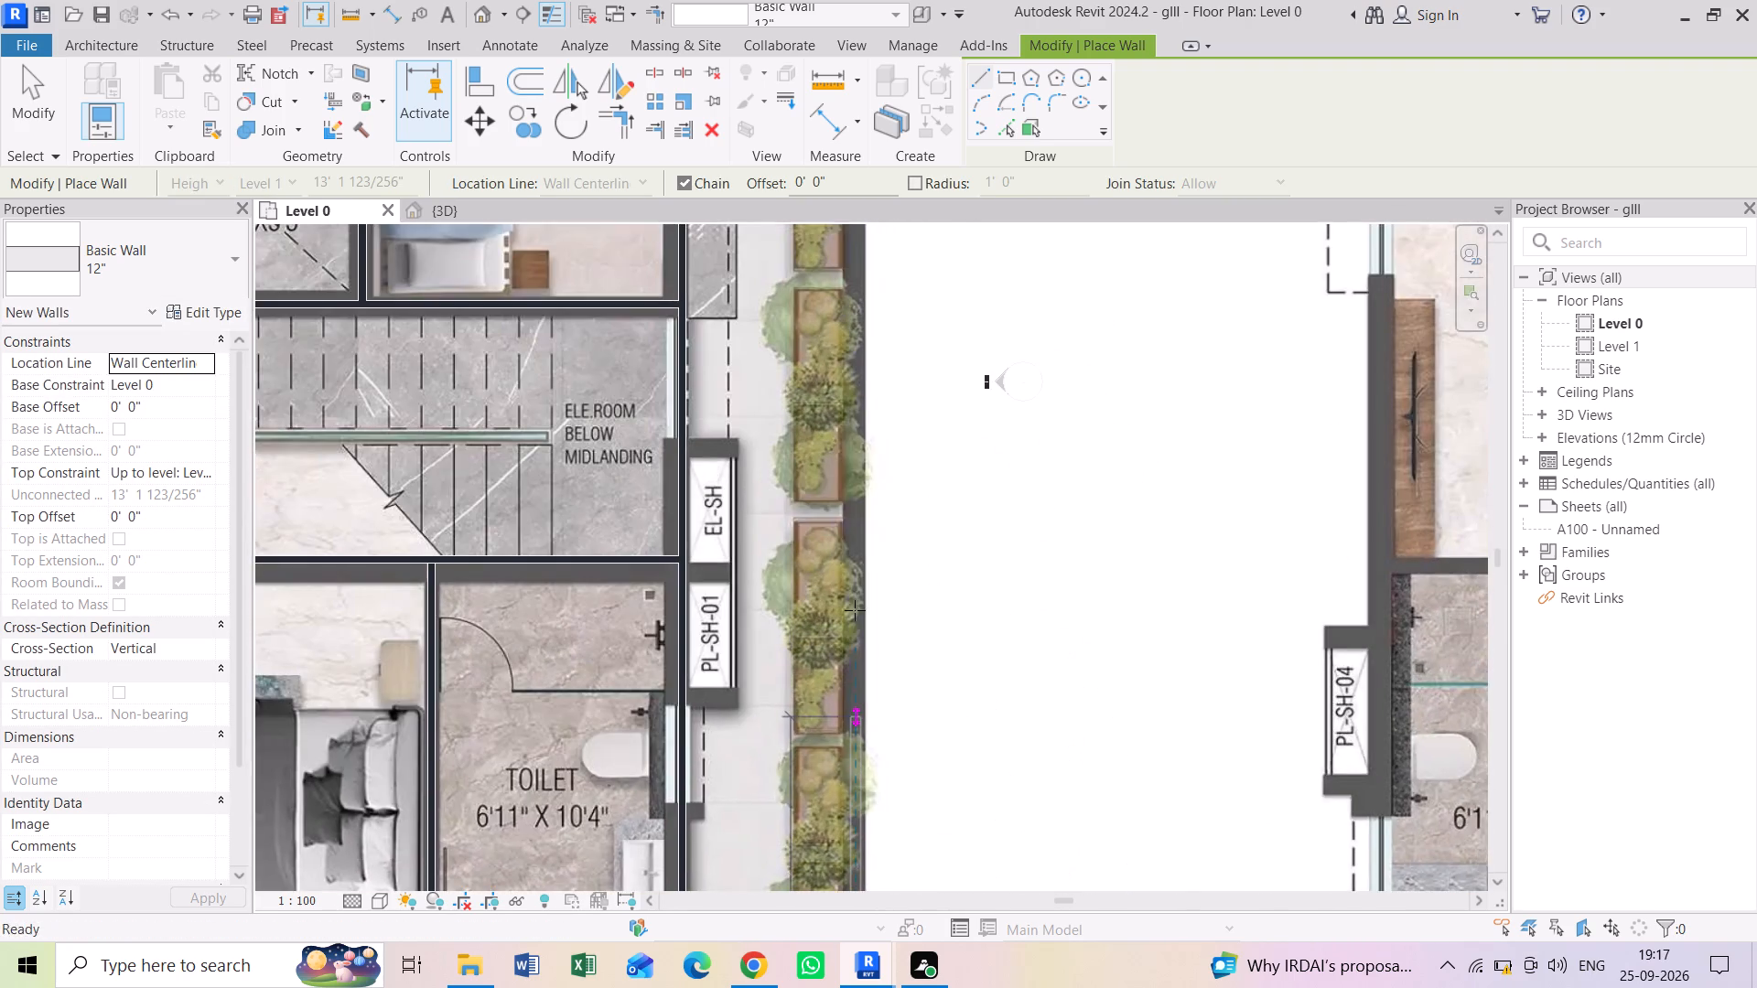
{"action": "middle_click_drag", "start_coordinate": [835, 471], "coordinate": [865, 842]}
{"action": "middle_click_drag", "start_coordinate": [869, 451], "coordinate": [878, 769]}
{"action": "middle_click_drag", "start_coordinate": [876, 456], "coordinate": [876, 761]}
{"action": "middle_click_drag", "start_coordinate": [874, 421], "coordinate": [874, 423]}
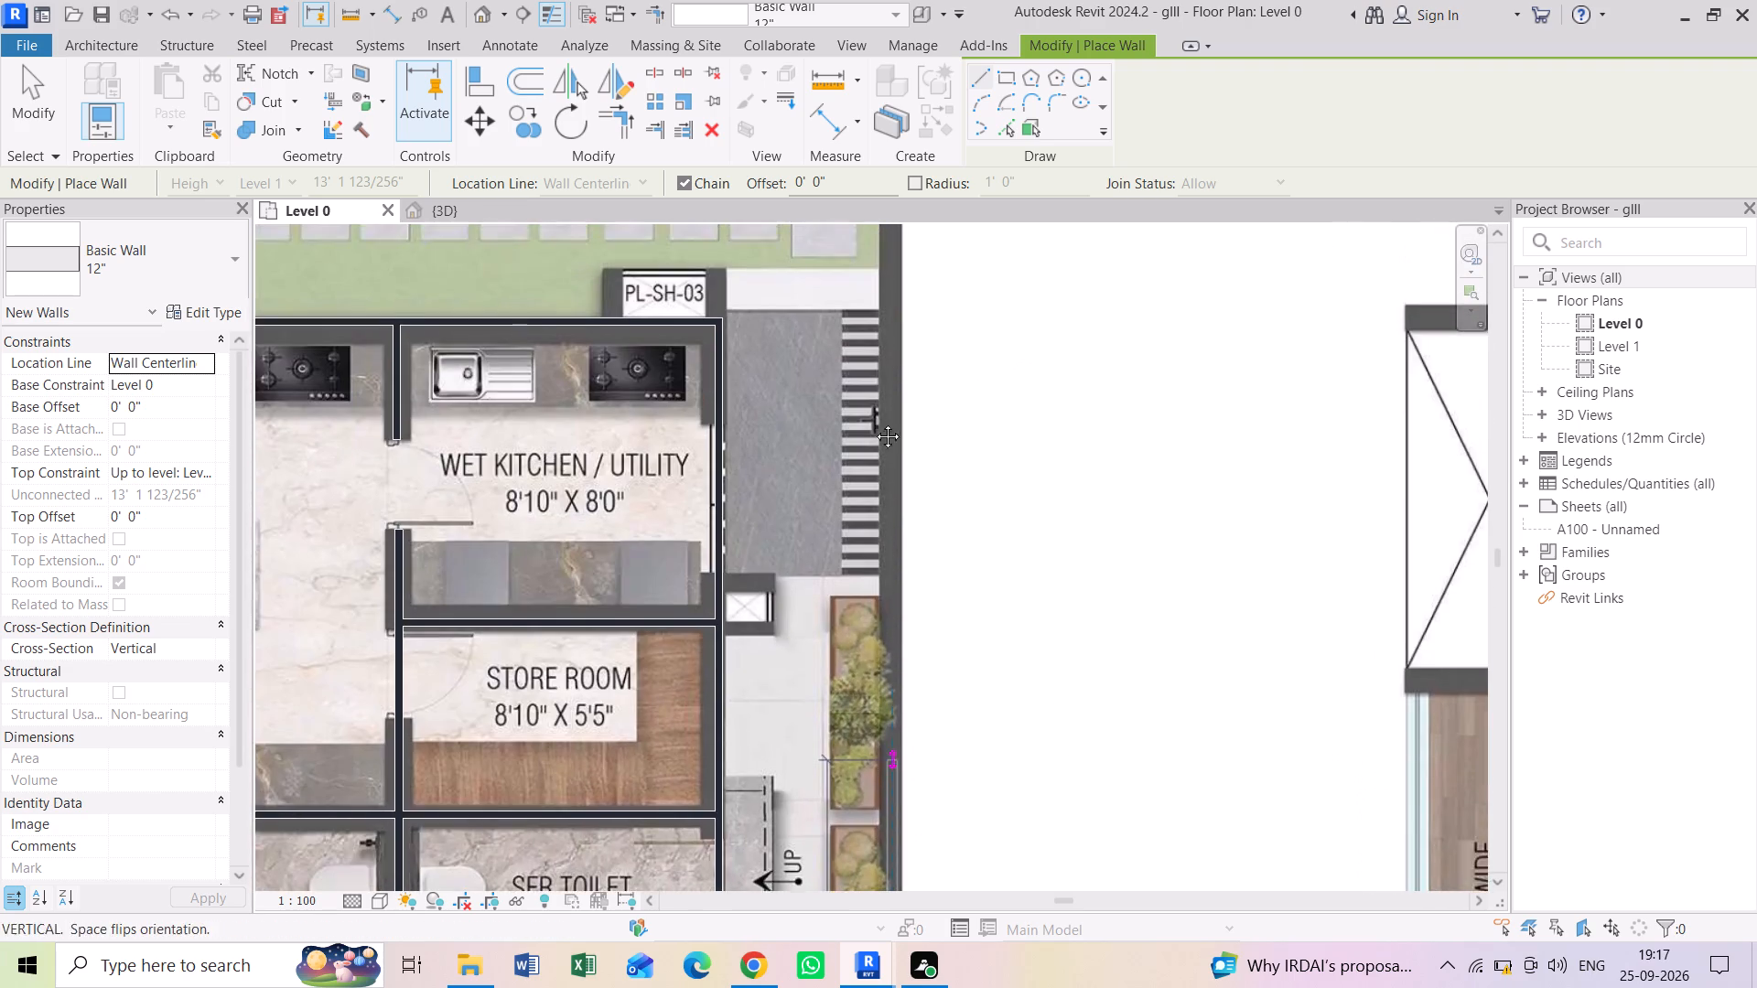
{"action": "middle_click_drag", "start_coordinate": [874, 423], "coordinate": [877, 746]}
{"action": "middle_click_drag", "start_coordinate": [866, 467], "coordinate": [865, 644]}
{"action": "scroll", "coordinate": [871, 502], "scroll_direction": "up", "scroll_amount": 11}
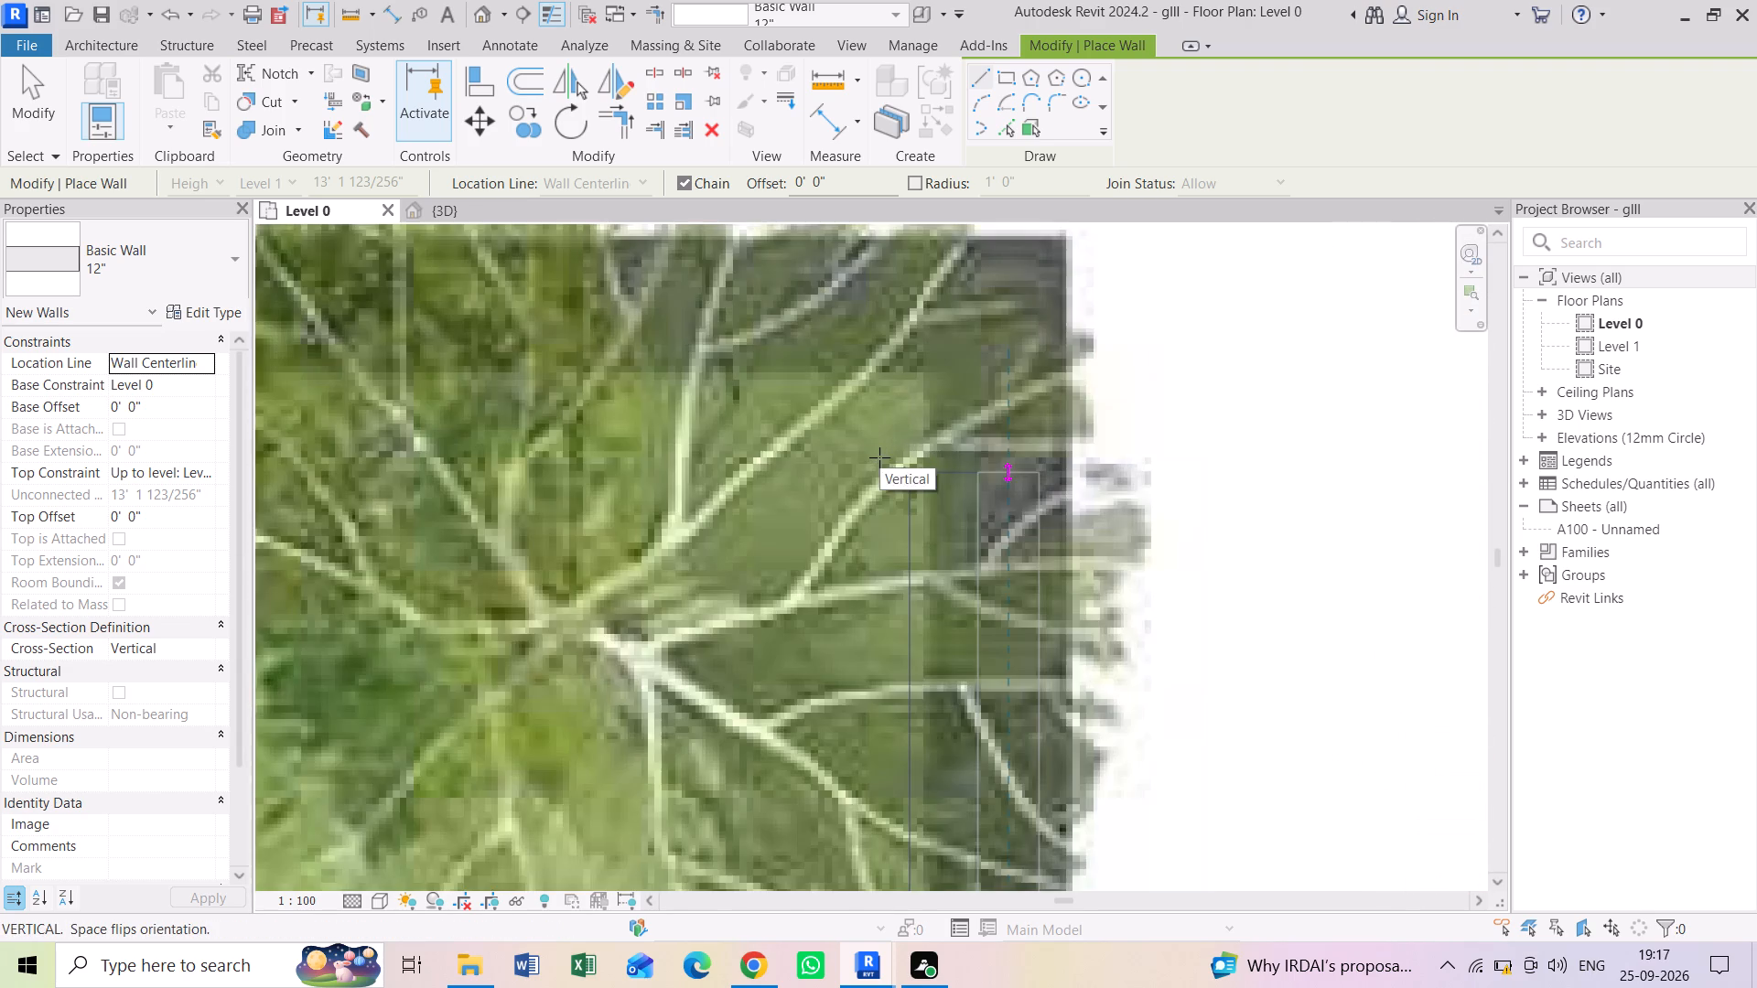
{"action": "scroll", "coordinate": [879, 457], "scroll_direction": "up", "scroll_amount": 3}
{"action": "middle_click_drag", "start_coordinate": [903, 390], "coordinate": [883, 779]}
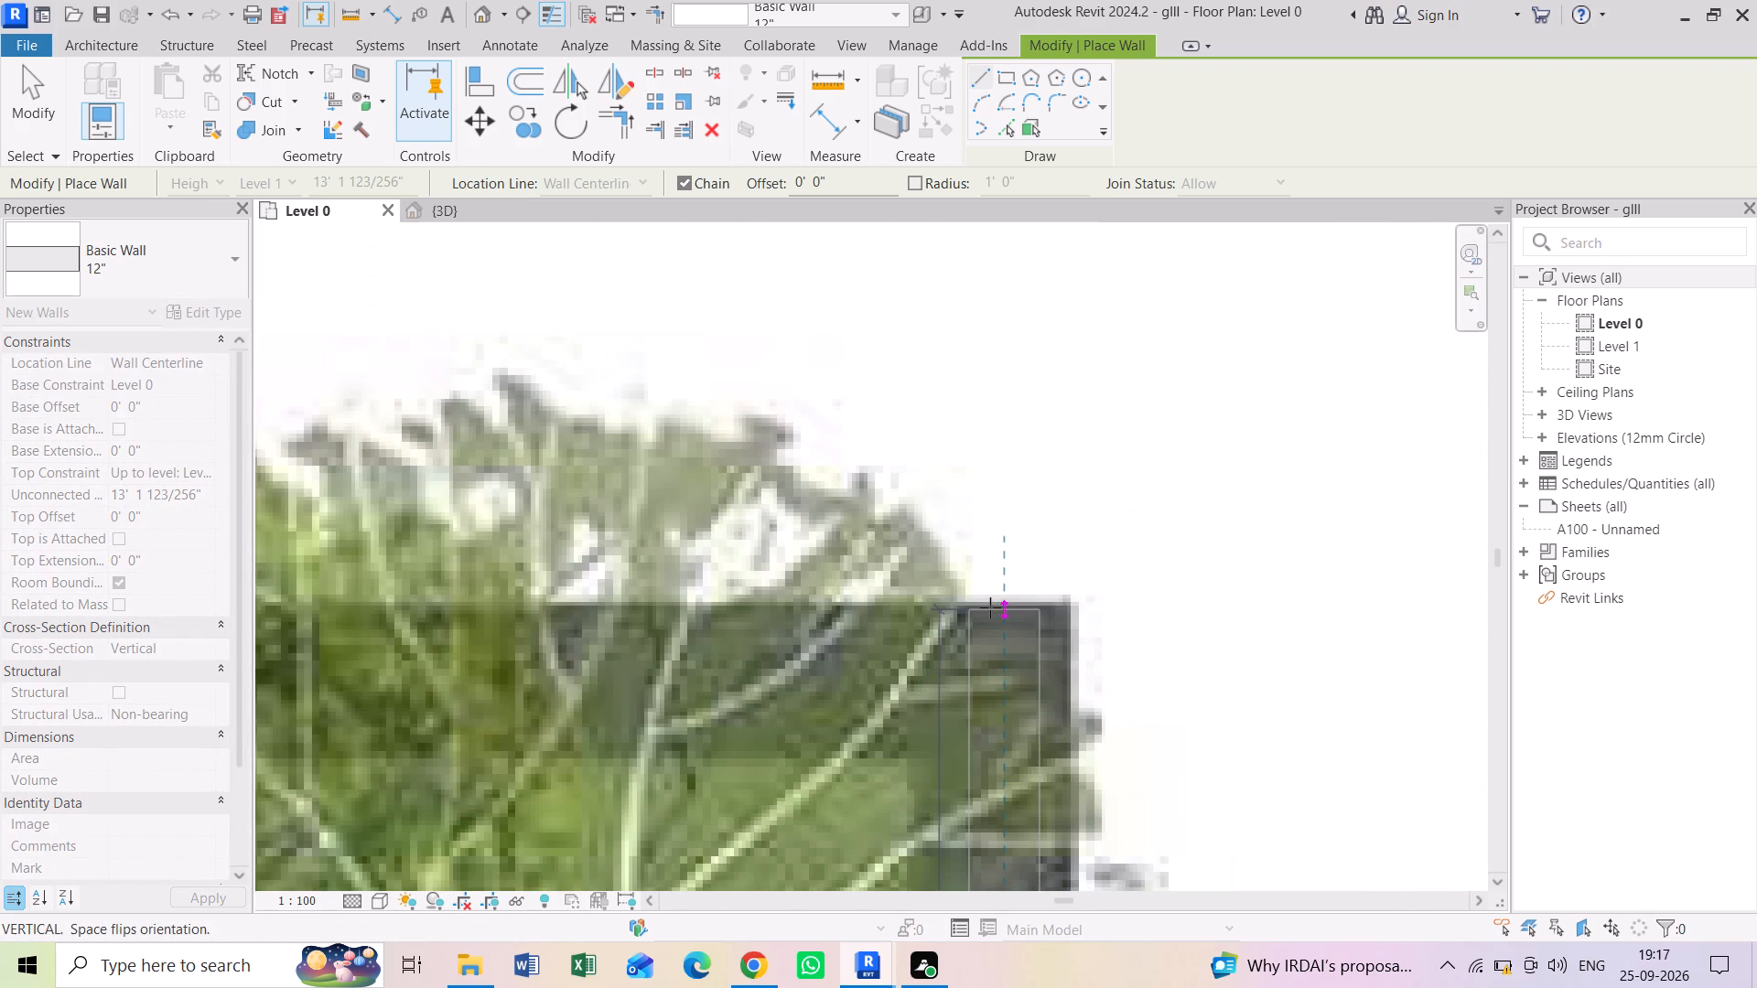
{"action": "left_click", "coordinate": [990, 607]}
{"action": "key", "text": "Escape"}
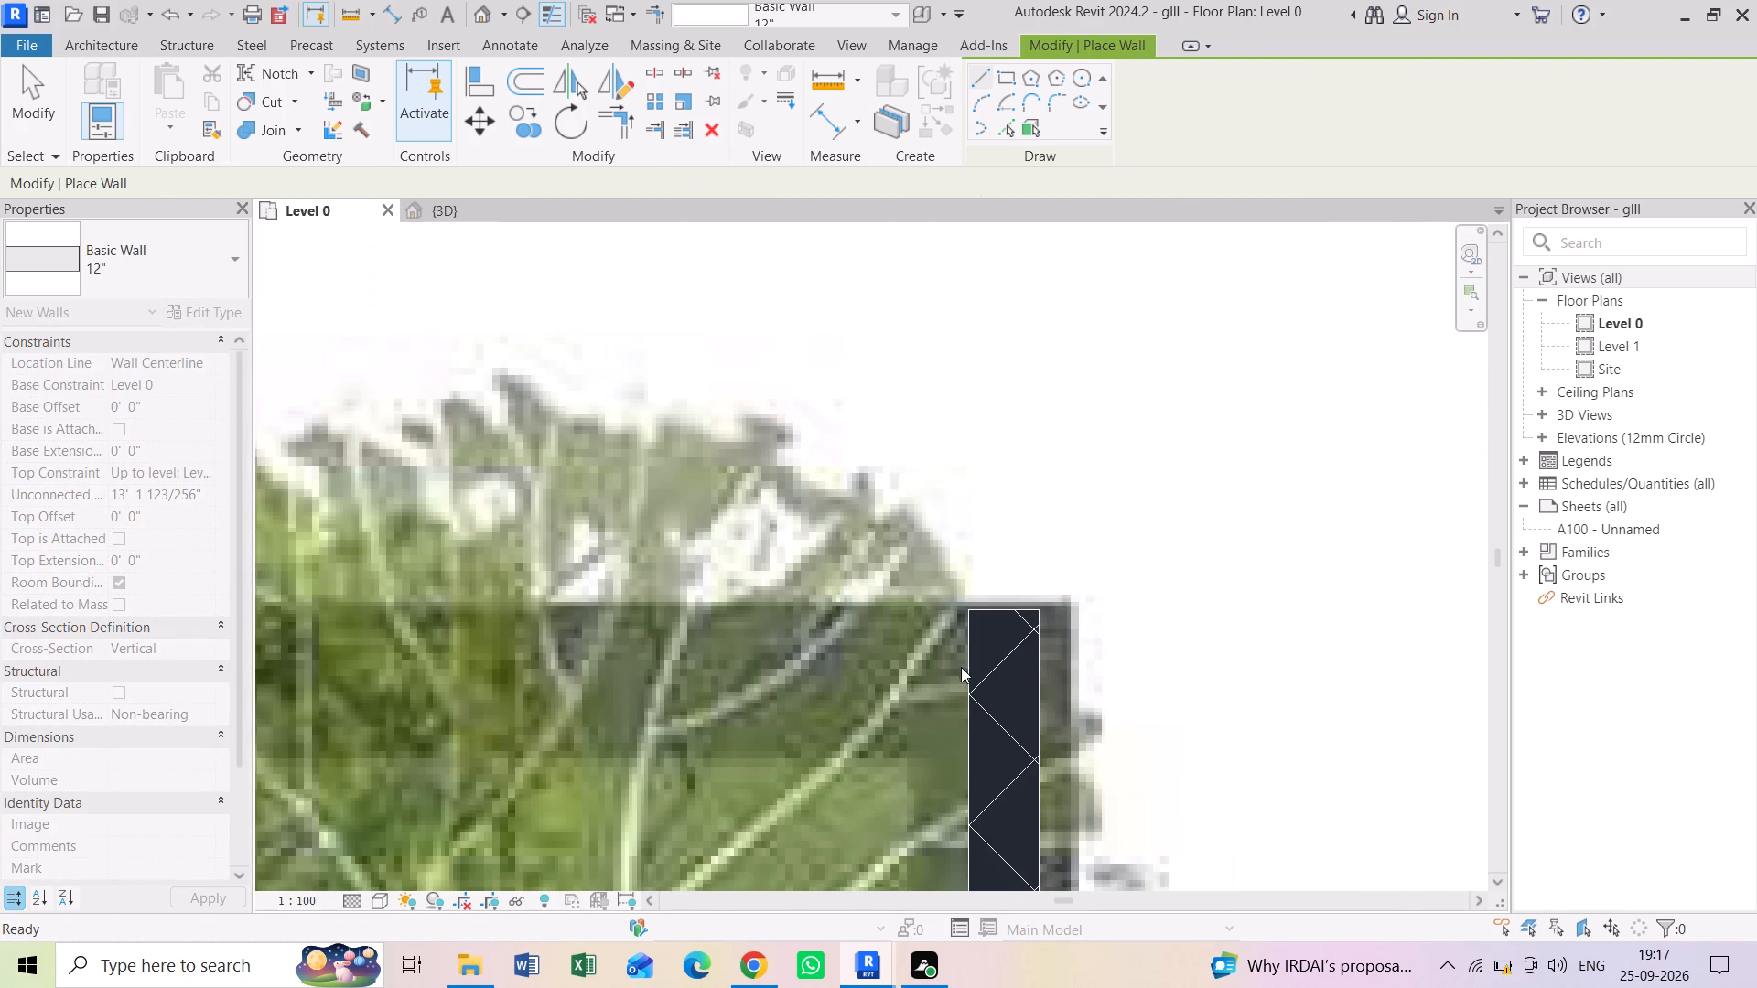
Draw the 12" rear boundary wall along the garden from the kitchen-side boundary wall to the deck-side boundary wall.
{"action": "left_click", "coordinate": [967, 676]}
{"action": "scroll", "coordinate": [759, 660], "scroll_direction": "down", "scroll_amount": 11}
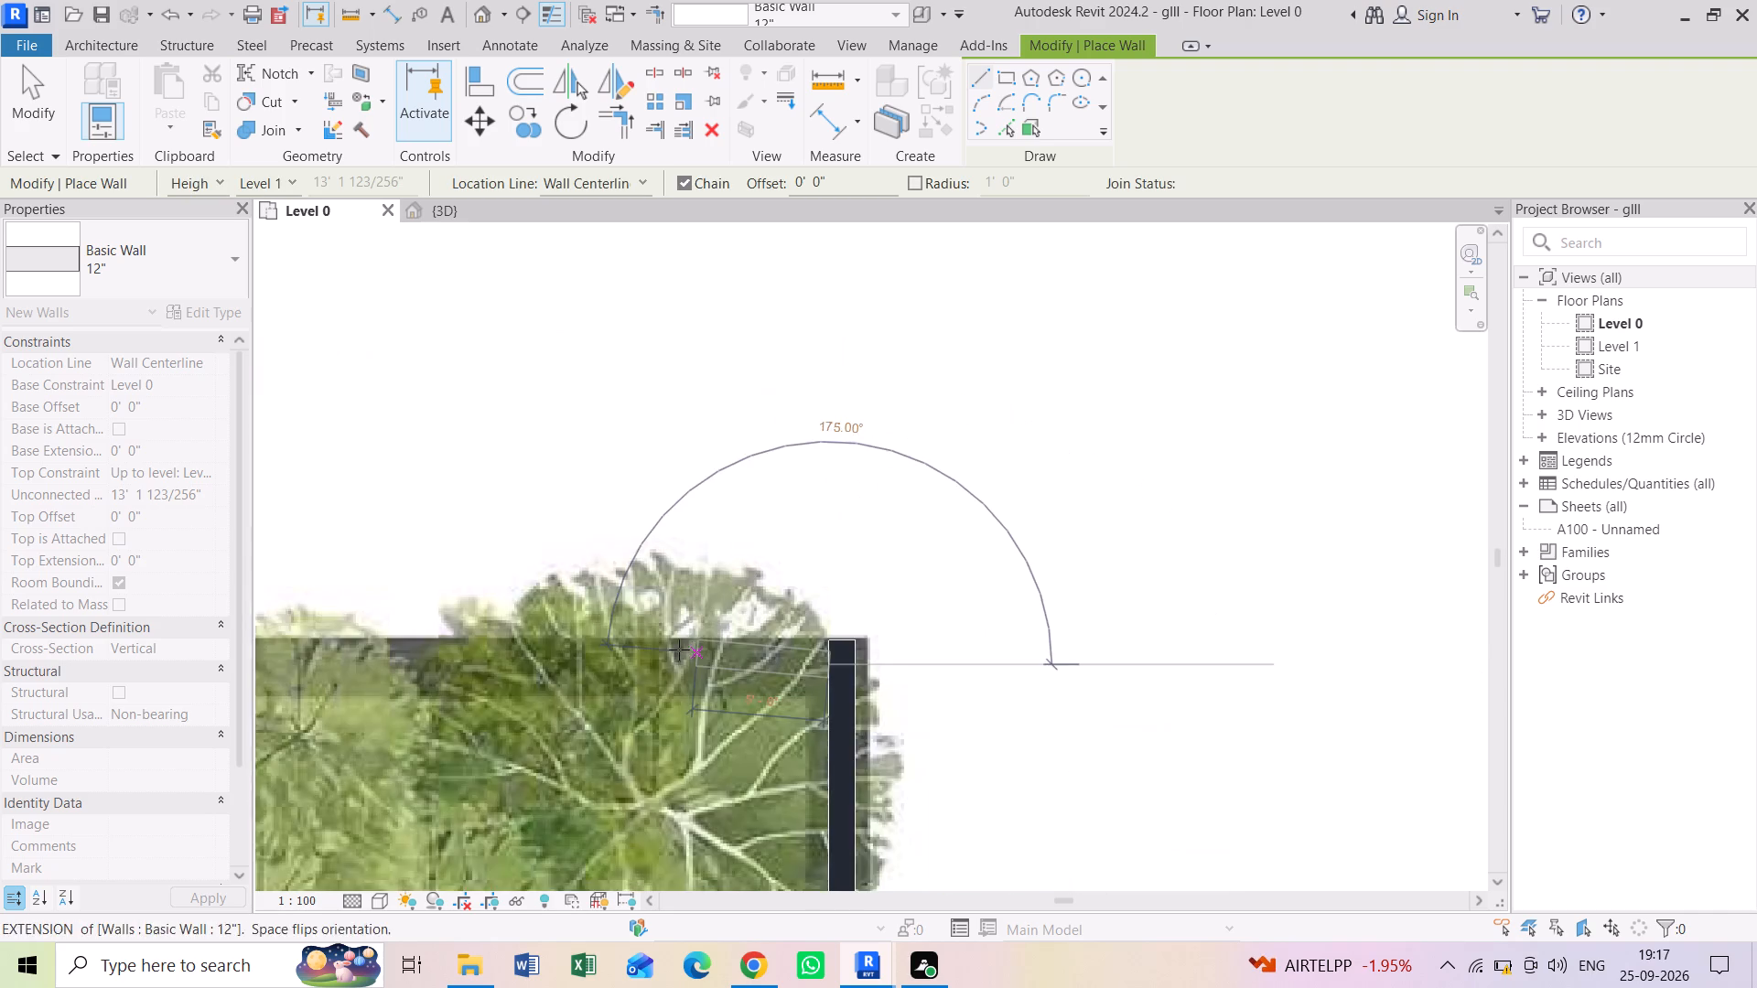
{"action": "scroll", "coordinate": [679, 650], "scroll_direction": "down", "scroll_amount": 2}
{"action": "middle_click_drag", "start_coordinate": [593, 651], "coordinate": [1179, 578]}
{"action": "scroll", "coordinate": [1050, 585], "scroll_direction": "down", "scroll_amount": 2}
{"action": "middle_click_drag", "start_coordinate": [706, 596], "coordinate": [1241, 576]}
{"action": "middle_click_drag", "start_coordinate": [739, 578], "coordinate": [1054, 581]}
{"action": "middle_click_drag", "start_coordinate": [700, 571], "coordinate": [806, 572]}
{"action": "scroll", "coordinate": [564, 565], "scroll_direction": "up", "scroll_amount": 8}
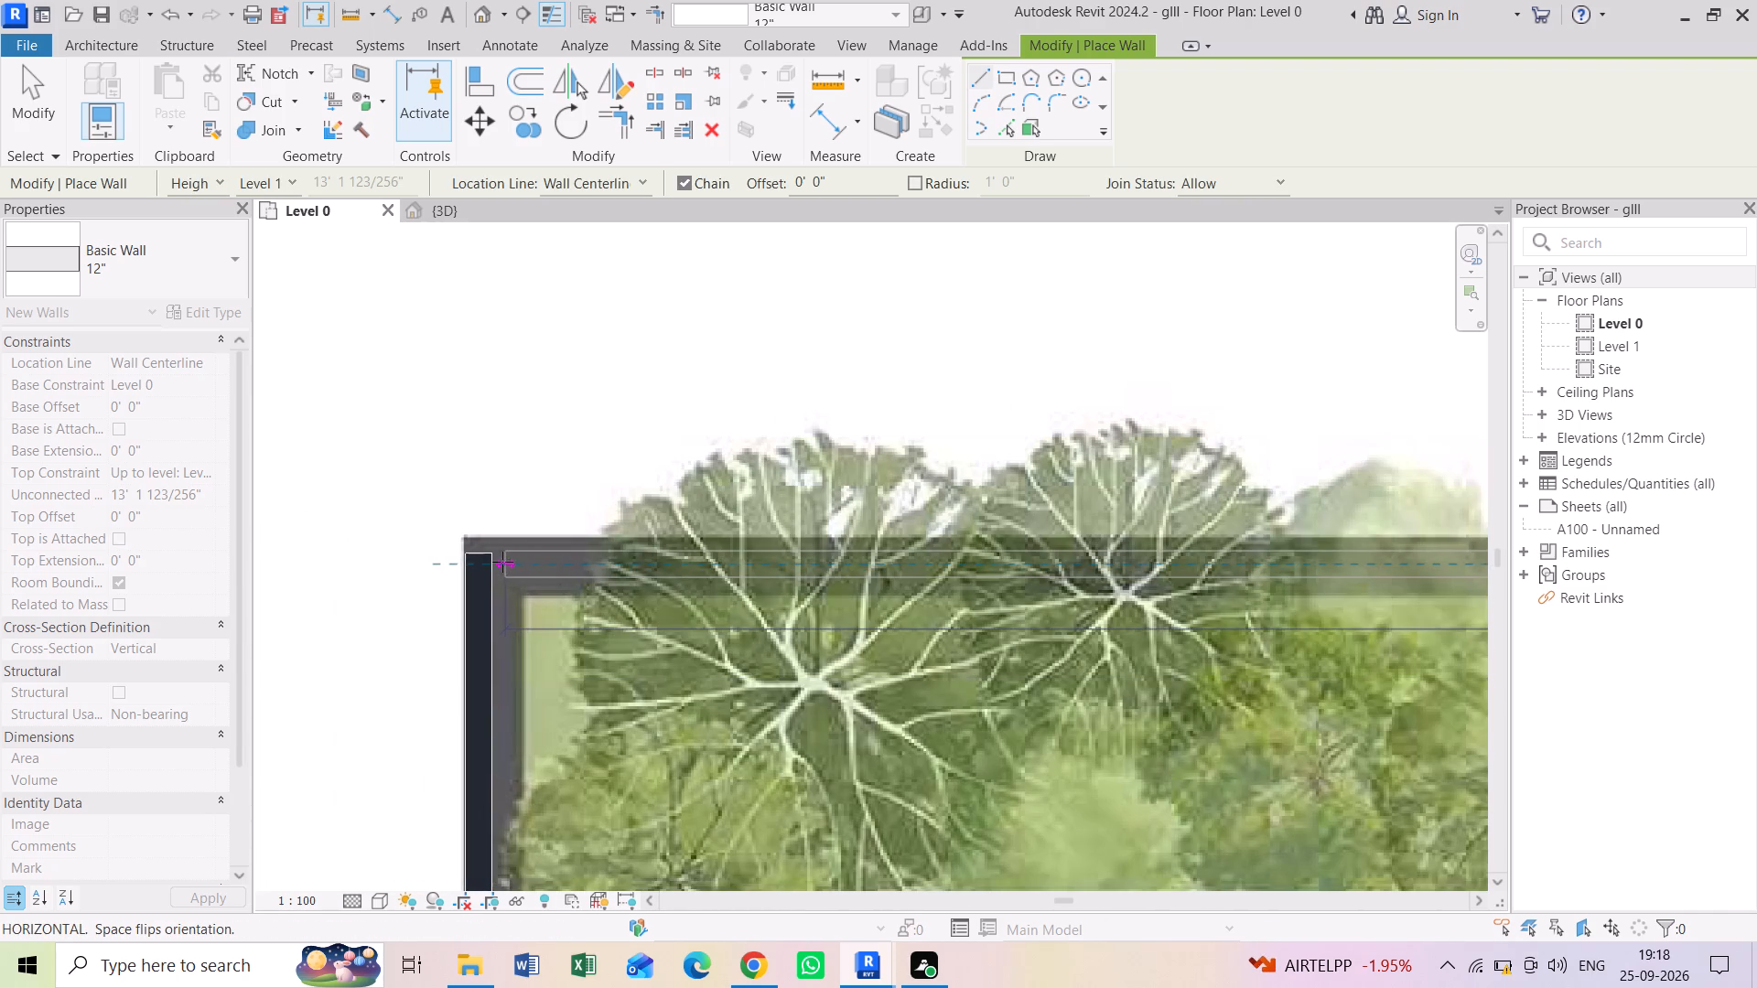
{"action": "scroll", "coordinate": [500, 562], "scroll_direction": "up", "scroll_amount": 5}
{"action": "left_click", "coordinate": [488, 562]}
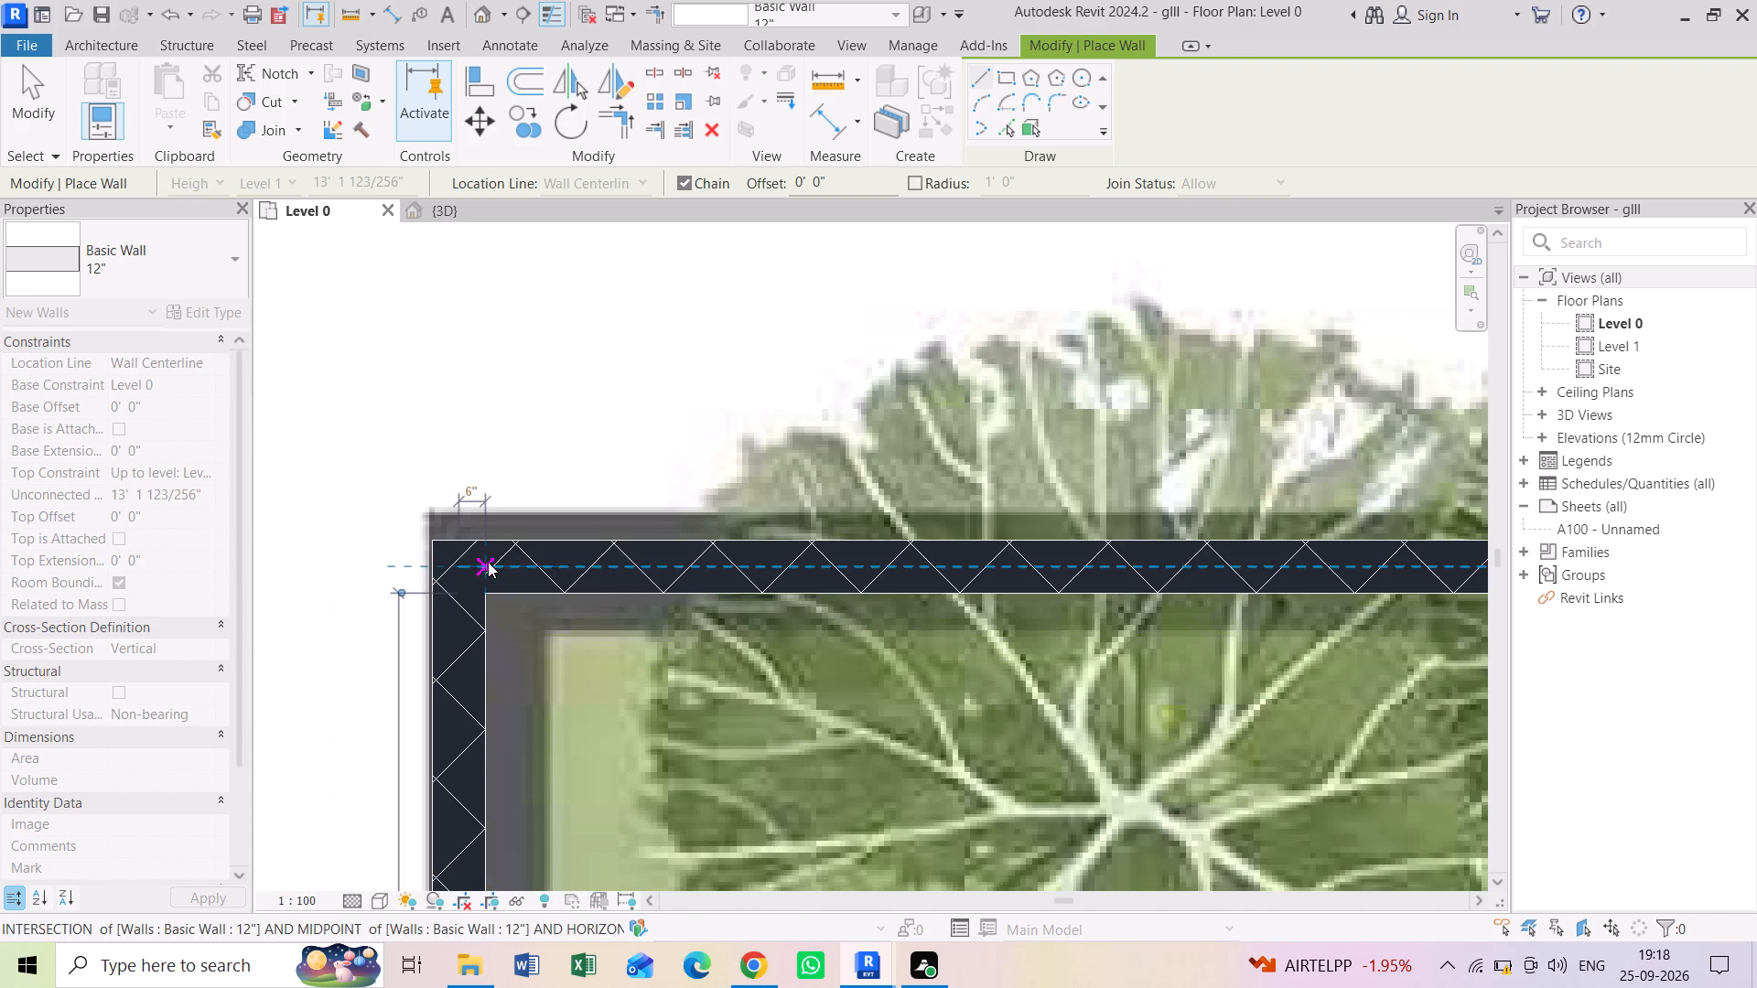
{"action": "key", "text": "Escape"}
{"action": "key", "text": "Escape"}
{"action": "key", "text": "Escape"}
{"action": "key", "text": "Escape"}
{"action": "scroll", "coordinate": [496, 562], "scroll_direction": "down", "scroll_amount": 13}
{"action": "key", "text": "Escape"}
{"action": "key", "text": "Escape"}
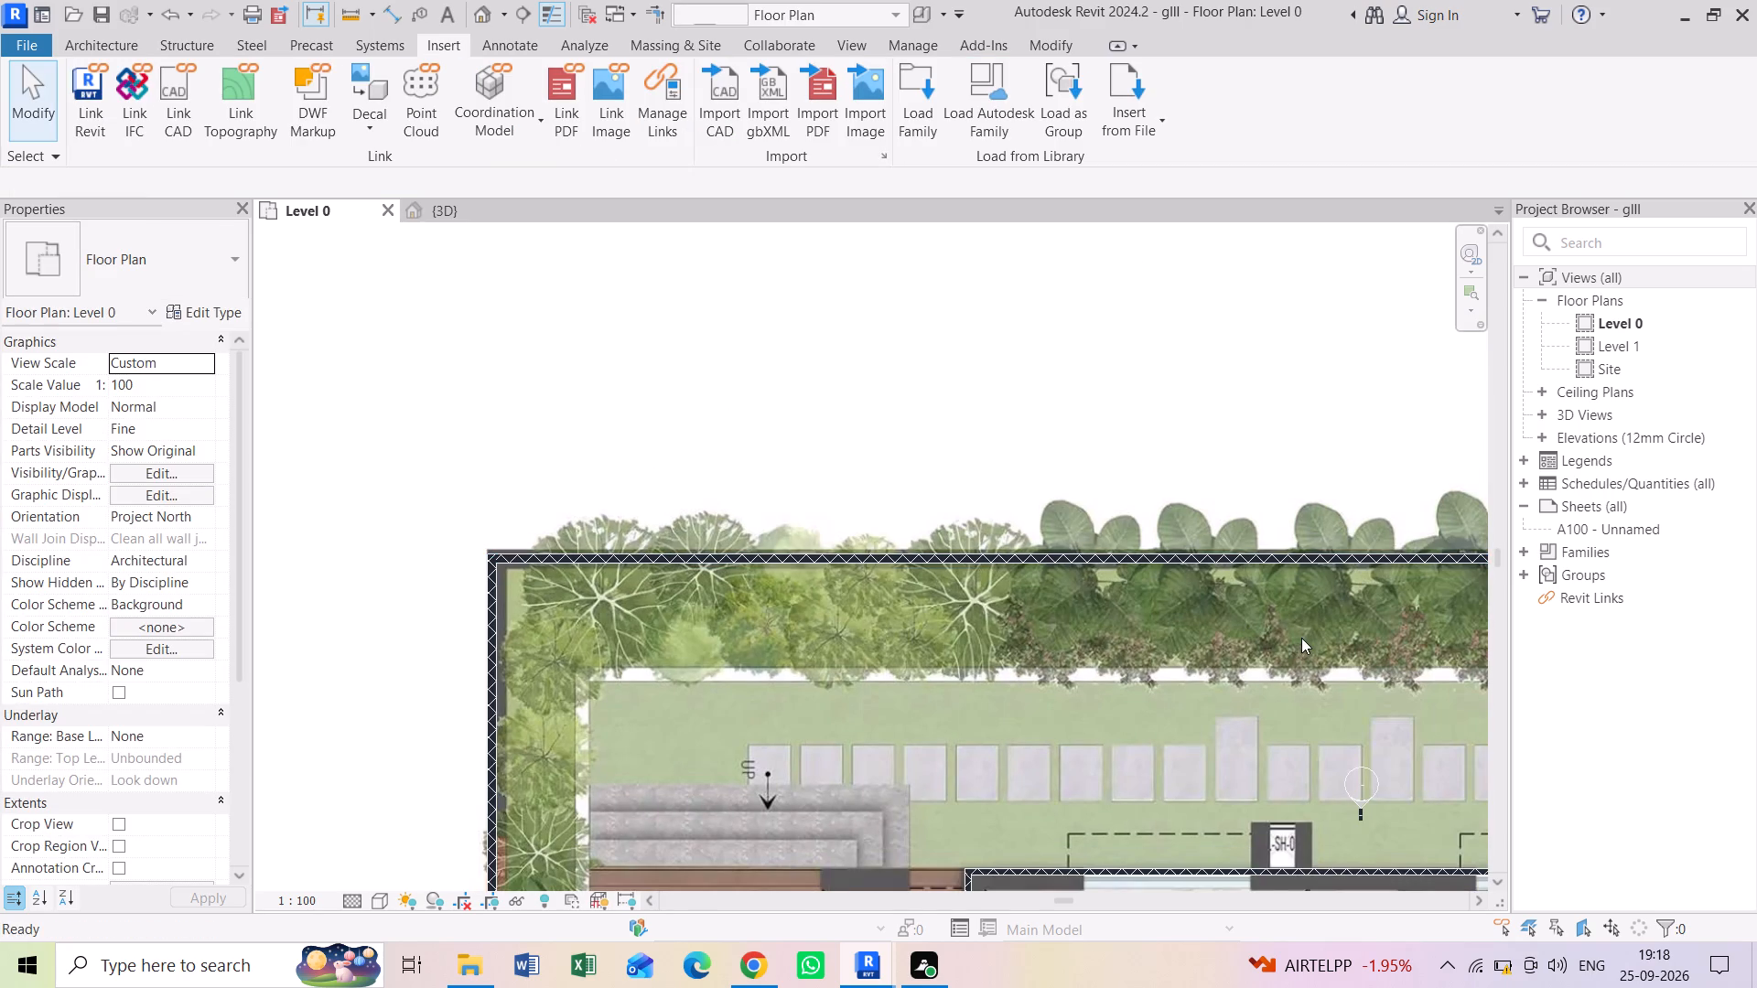
Align the end of the kitchen-side boundary wall with the rear boundary wall's outer face at the rear corner.
{"action": "middle_click_drag", "start_coordinate": [1298, 638], "coordinate": [667, 652]}
{"action": "middle_click_drag", "start_coordinate": [1061, 638], "coordinate": [701, 629]}
{"action": "middle_click_drag", "start_coordinate": [1168, 609], "coordinate": [1120, 607]}
{"action": "scroll", "coordinate": [1130, 568], "scroll_direction": "up", "scroll_amount": 6}
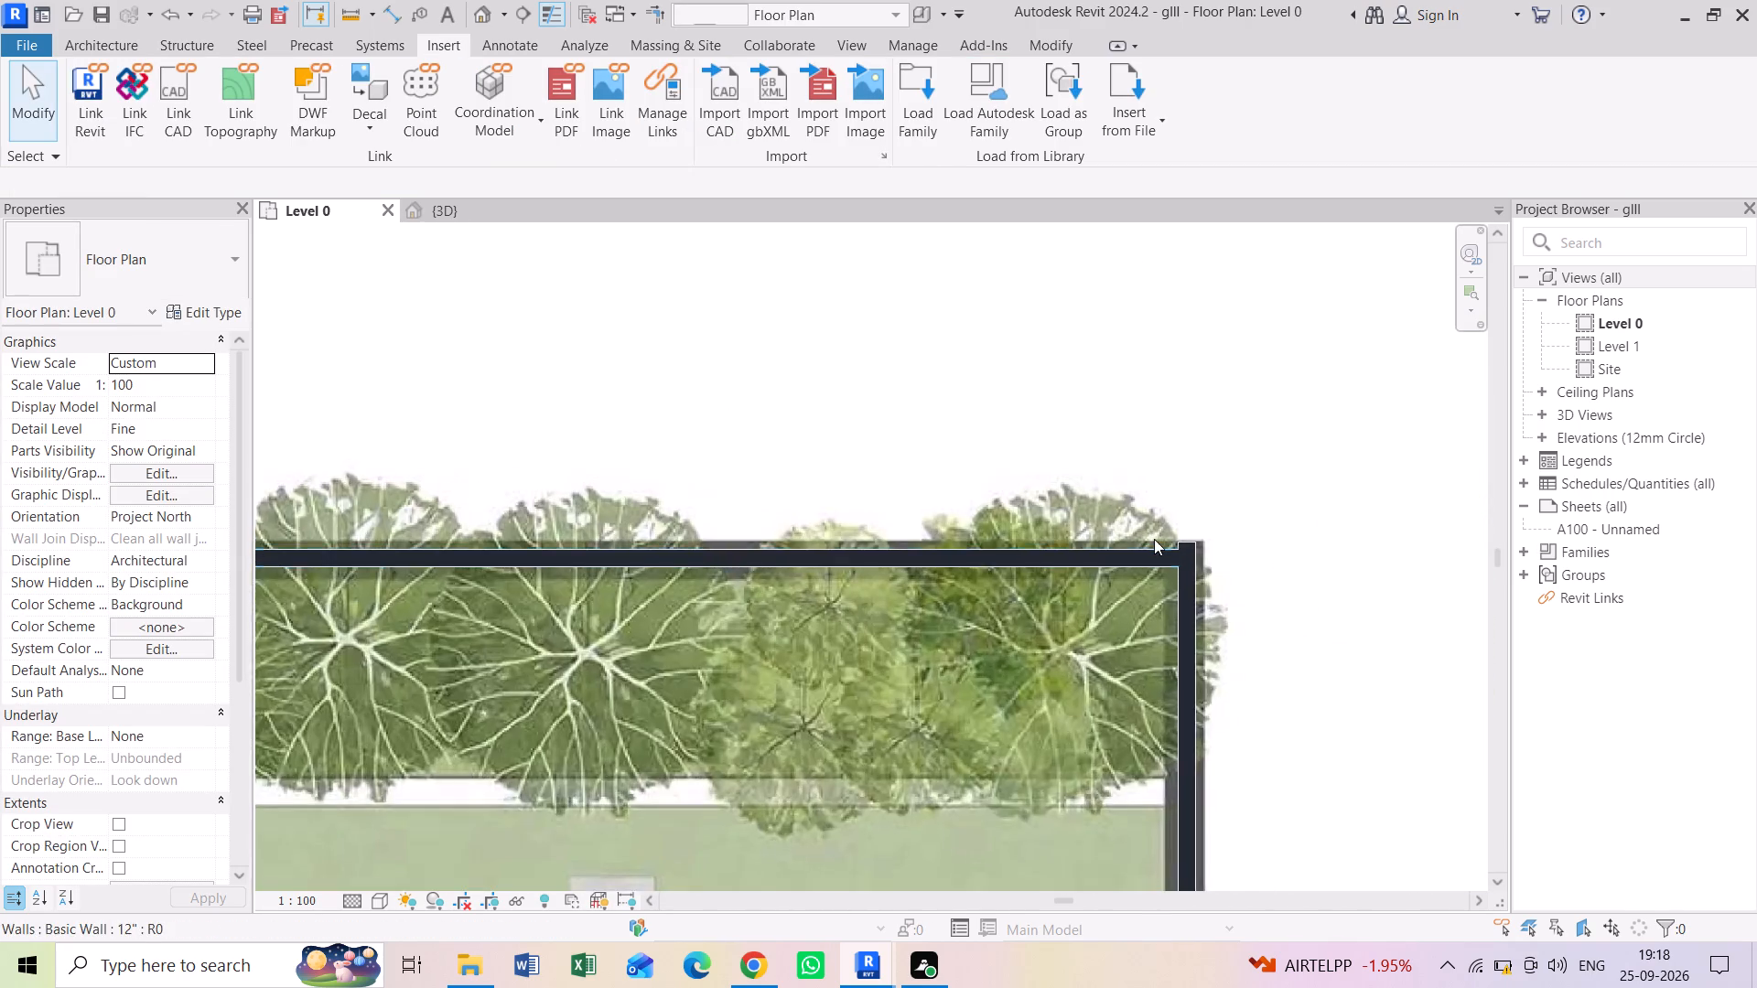
{"action": "scroll", "coordinate": [1154, 539], "scroll_direction": "up", "scroll_amount": 6}
{"action": "middle_click_drag", "start_coordinate": [1285, 564], "coordinate": [1238, 539]}
{"action": "key", "text": "a"}
{"action": "key", "text": "a"}
{"action": "key", "text": "a"}
{"action": "key", "text": "a"}
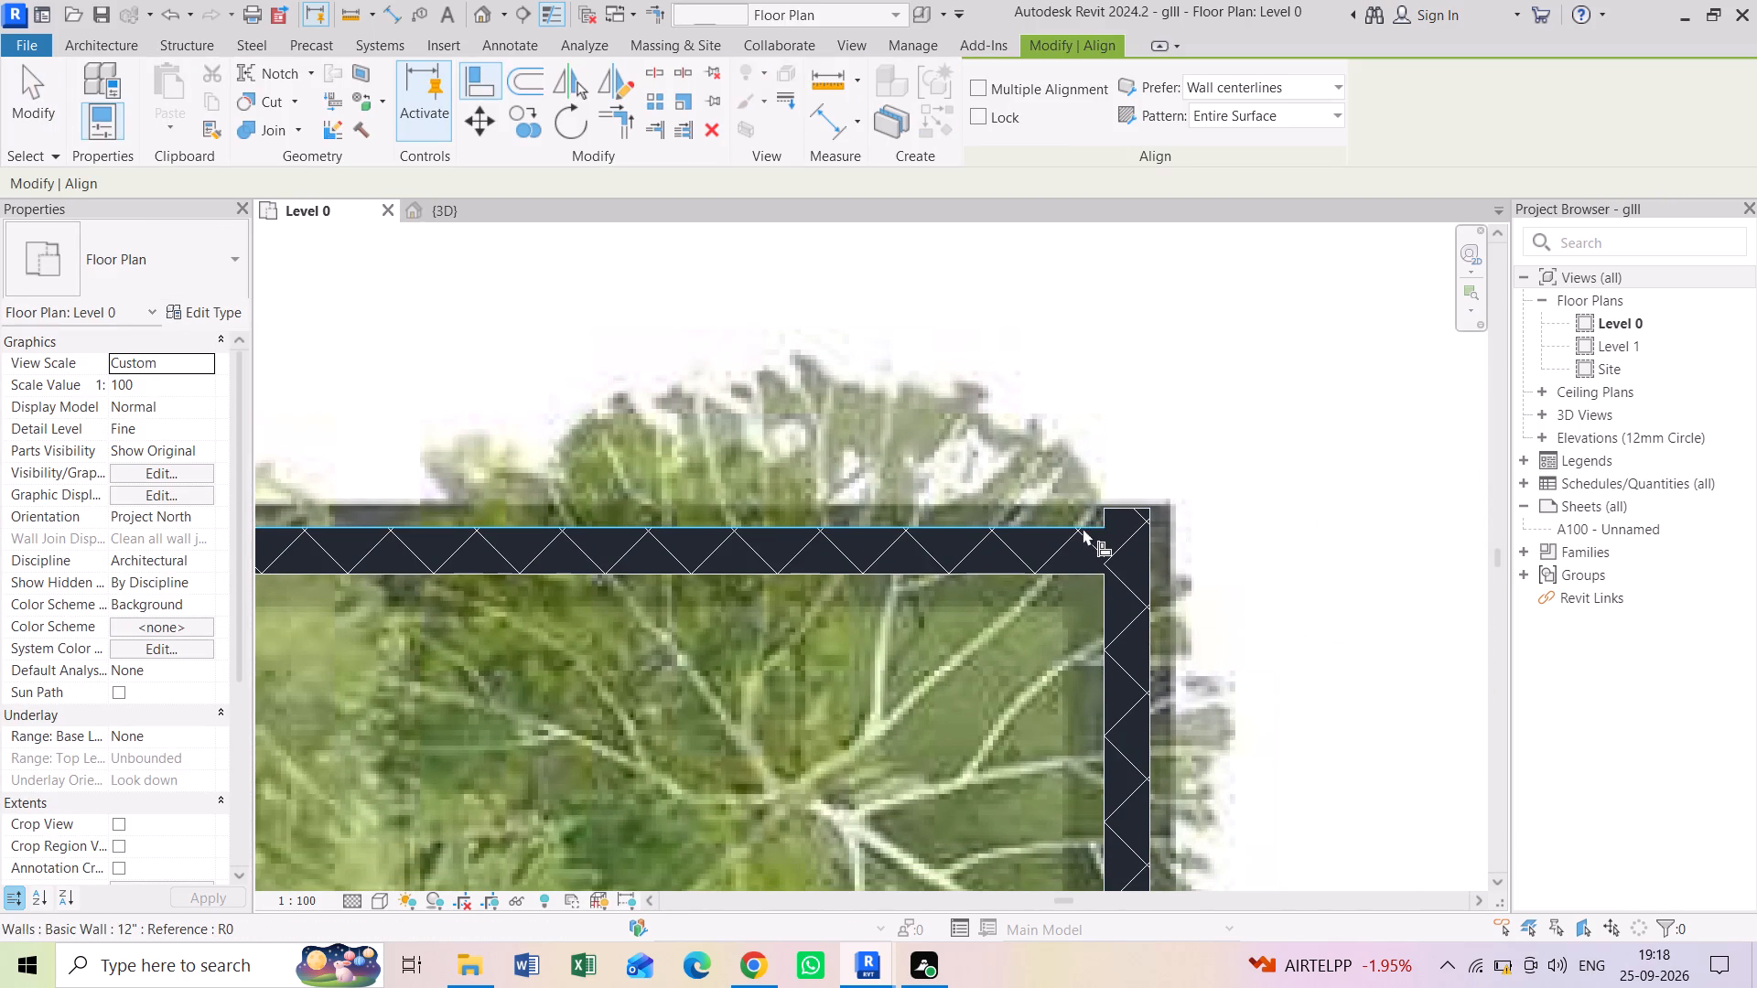
{"action": "left_click", "coordinate": [1083, 528]}
{"action": "left_click", "coordinate": [1111, 504]}
{"action": "key", "text": "Escape"}
{"action": "key", "text": "Escape"}
{"action": "key", "text": "Escape"}
Align the end of the front boundary wall with the outer face of the planter-side boundary wall at the front corner.
{"action": "scroll", "coordinate": [1095, 562], "scroll_direction": "down", "scroll_amount": 14}
{"action": "middle_click_drag", "start_coordinate": [1117, 814], "coordinate": [1107, 322]}
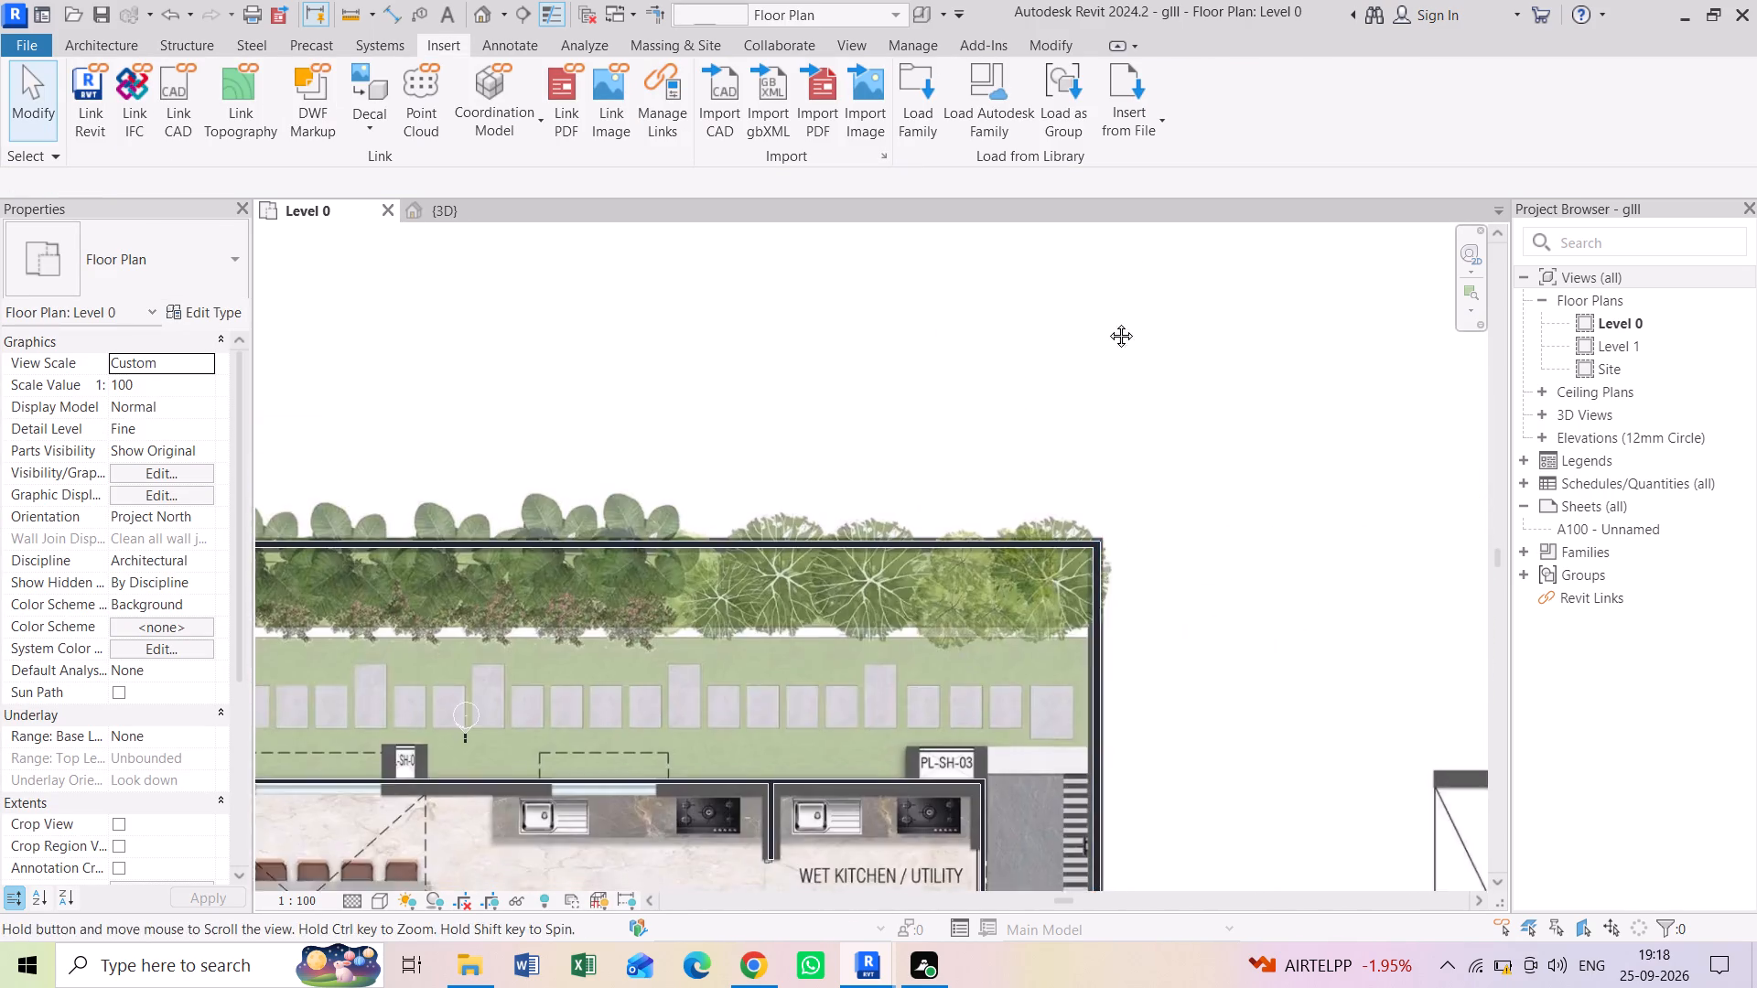
{"action": "middle_click_drag", "start_coordinate": [1107, 322], "coordinate": [1107, 344]}
{"action": "middle_click_drag", "start_coordinate": [1107, 553], "coordinate": [1085, 263]}
{"action": "middle_click_drag", "start_coordinate": [1112, 671], "coordinate": [1065, 349]}
{"action": "middle_click_drag", "start_coordinate": [1074, 696], "coordinate": [1066, 438]}
{"action": "middle_click_drag", "start_coordinate": [1042, 639], "coordinate": [1056, 425]}
{"action": "middle_click_drag", "start_coordinate": [1057, 628], "coordinate": [1057, 617]}
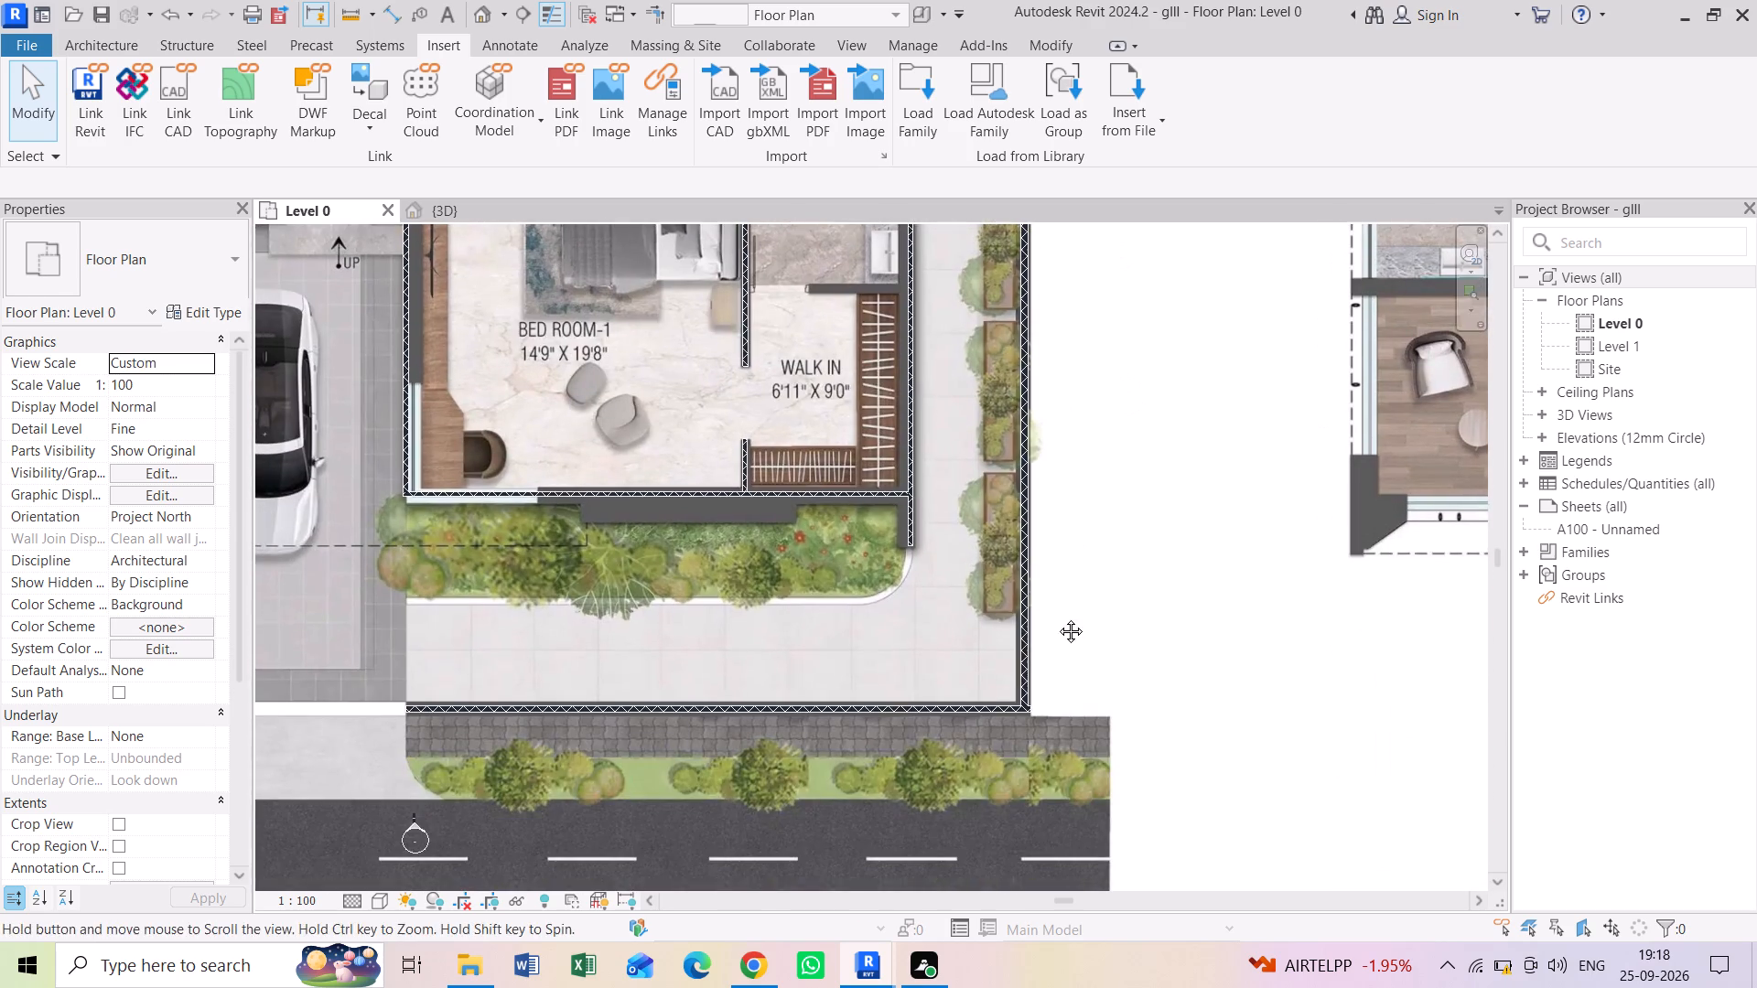
{"action": "middle_click_drag", "start_coordinate": [1057, 617], "coordinate": [1061, 513]}
{"action": "scroll", "coordinate": [1024, 575], "scroll_direction": "up", "scroll_amount": 9}
{"action": "key", "text": "a"}
{"action": "key", "text": "a"}
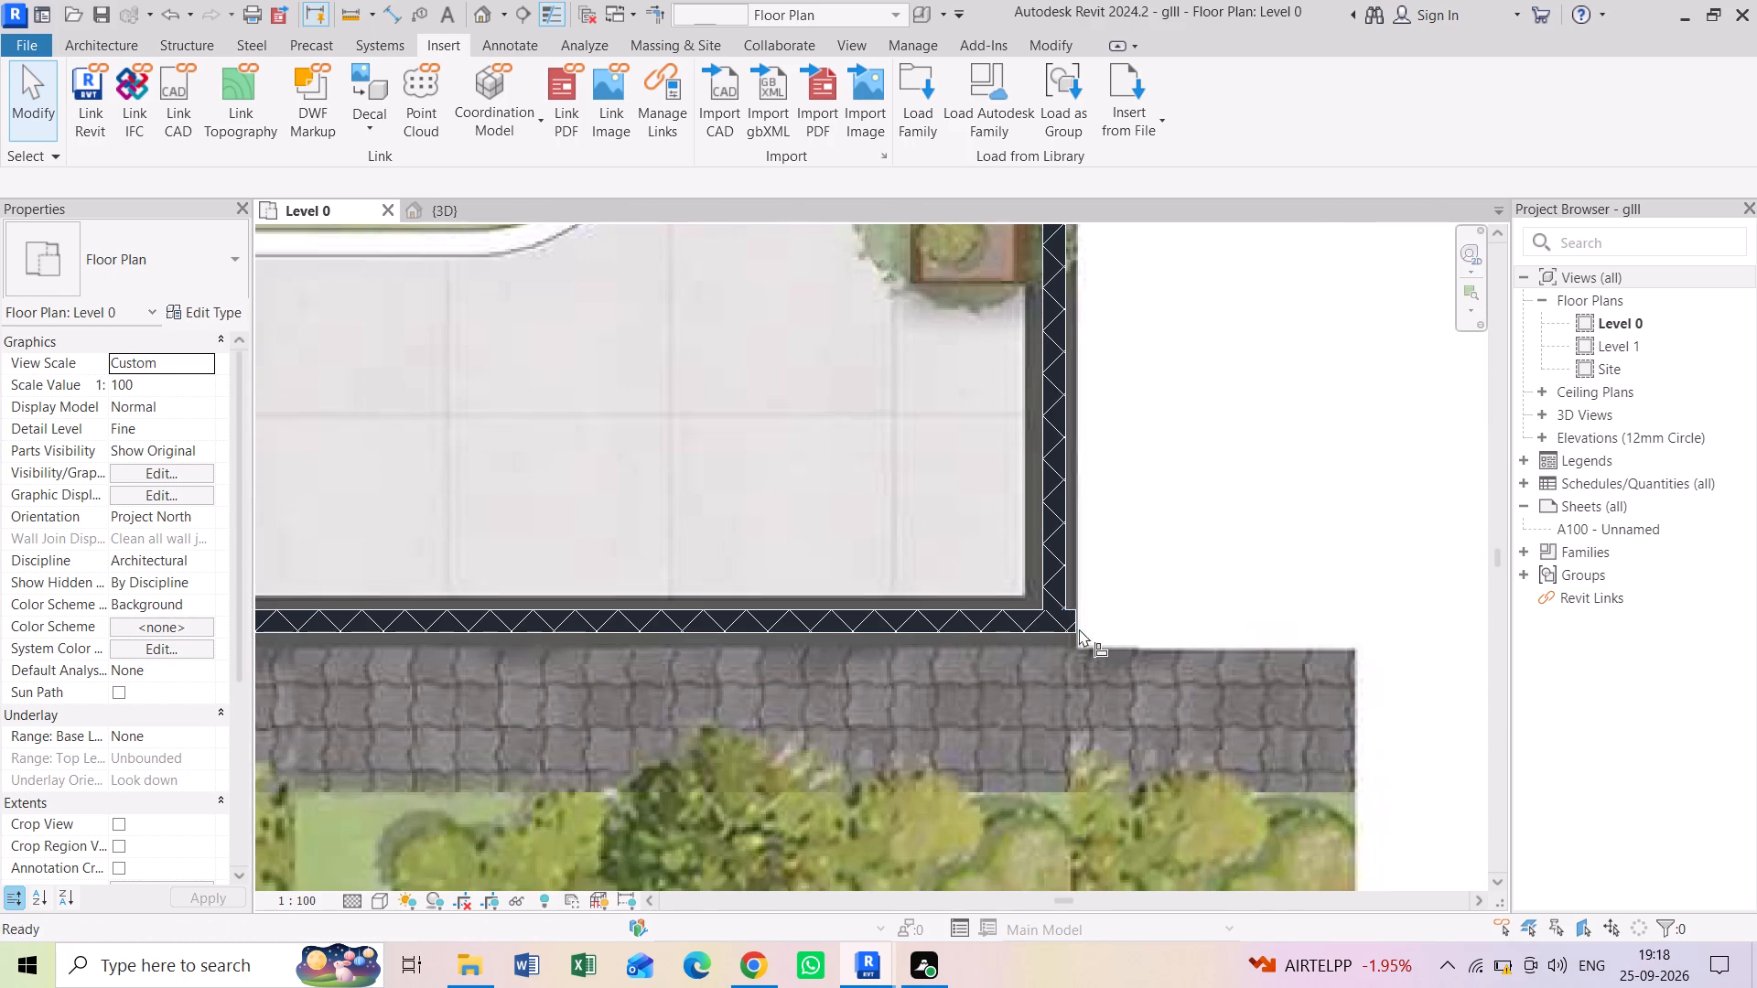
{"action": "left_click", "coordinate": [1071, 577]}
{"action": "left_click", "coordinate": [1083, 613]}
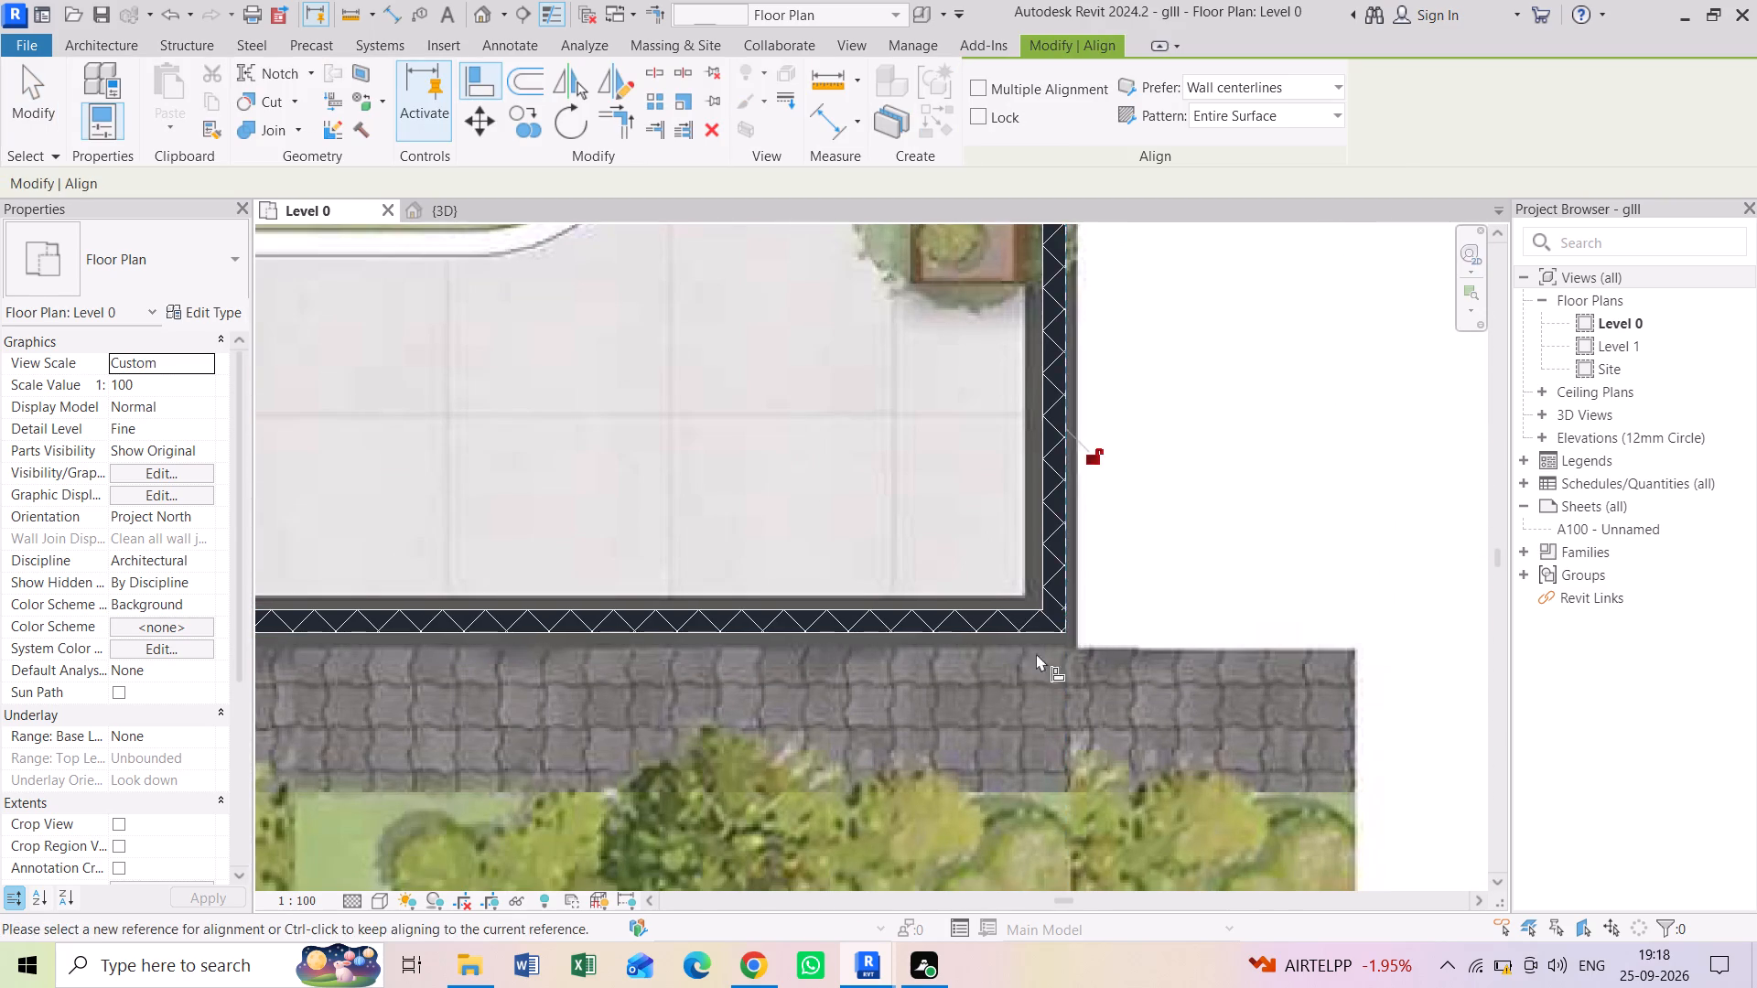
{"action": "scroll", "coordinate": [973, 628], "scroll_direction": "down", "scroll_amount": 11}
{"action": "middle_click_drag", "start_coordinate": [677, 629], "coordinate": [1287, 615]}
{"action": "key", "text": "Escape"}
{"action": "key", "text": "Escape"}
{"action": "key", "text": "Escape"}
Align the outer face of the short front boundary wall with that of the front wall across the entry opening.
{"action": "scroll", "coordinate": [559, 594], "scroll_direction": "up", "scroll_amount": 4}
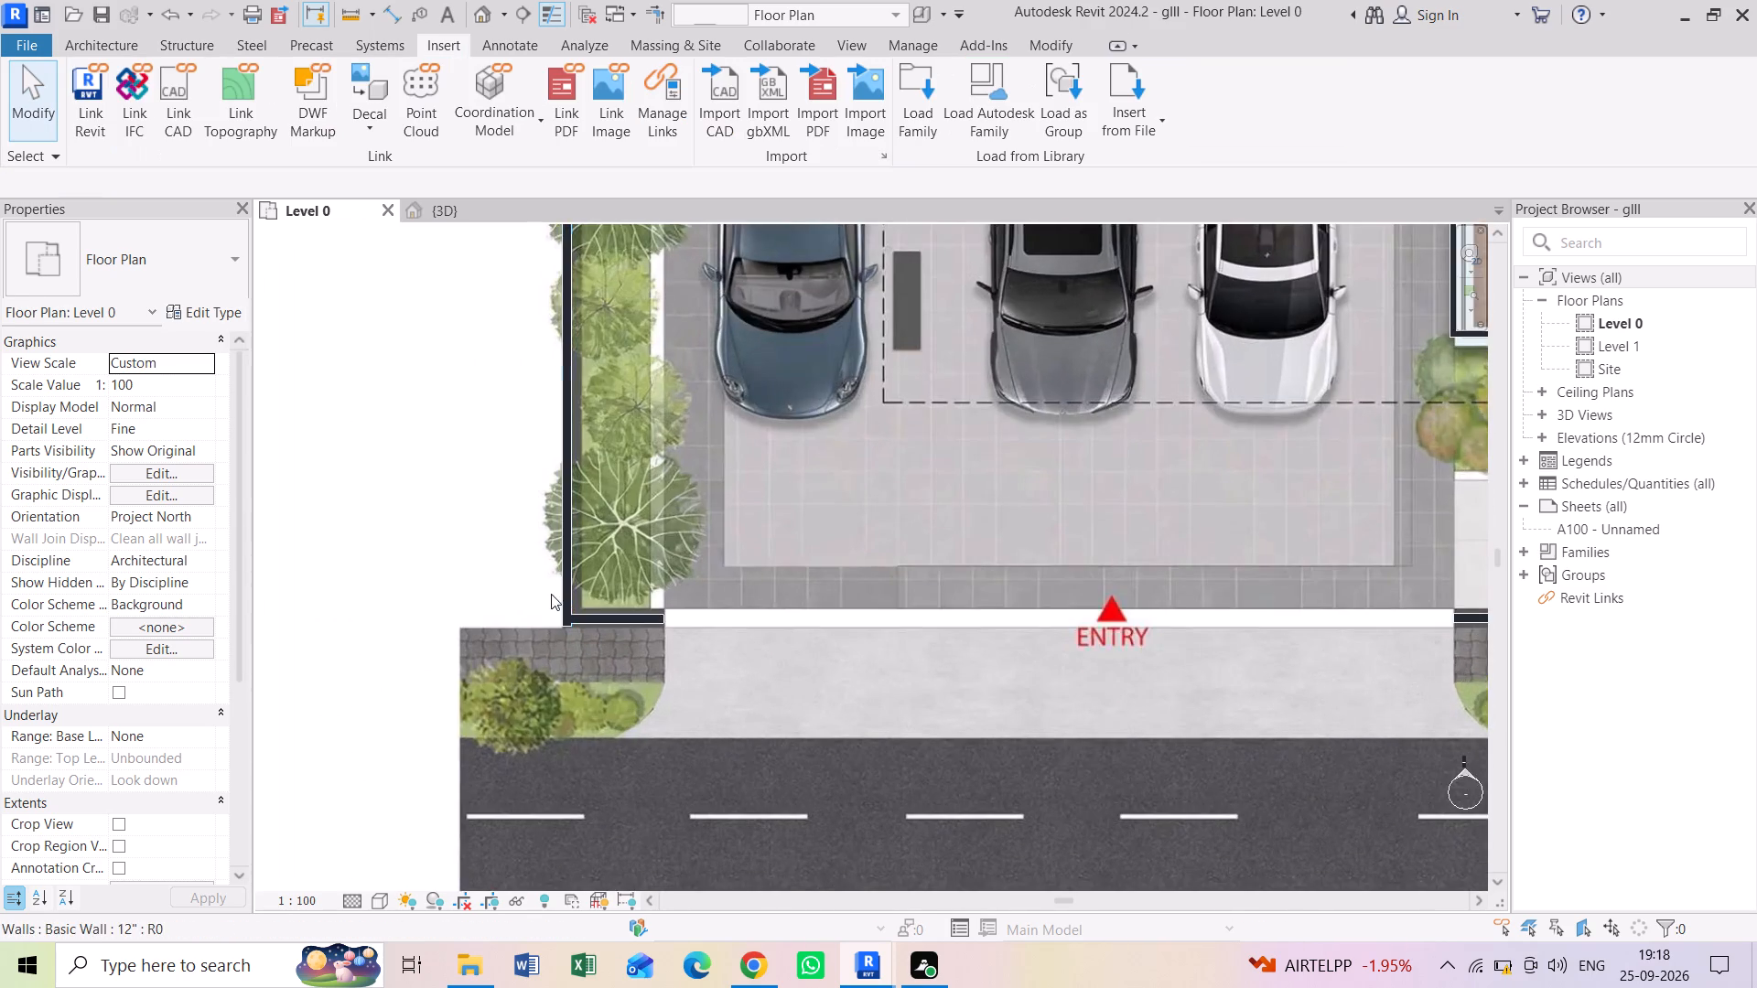
{"action": "scroll", "coordinate": [545, 610], "scroll_direction": "up", "scroll_amount": 6}
{"action": "scroll", "coordinate": [602, 633], "scroll_direction": "down", "scroll_amount": 1}
{"action": "scroll", "coordinate": [602, 633], "scroll_direction": "up", "scroll_amount": 4}
{"action": "key", "text": "a"}
{"action": "key", "text": "a"}
{"action": "key", "text": "a"}
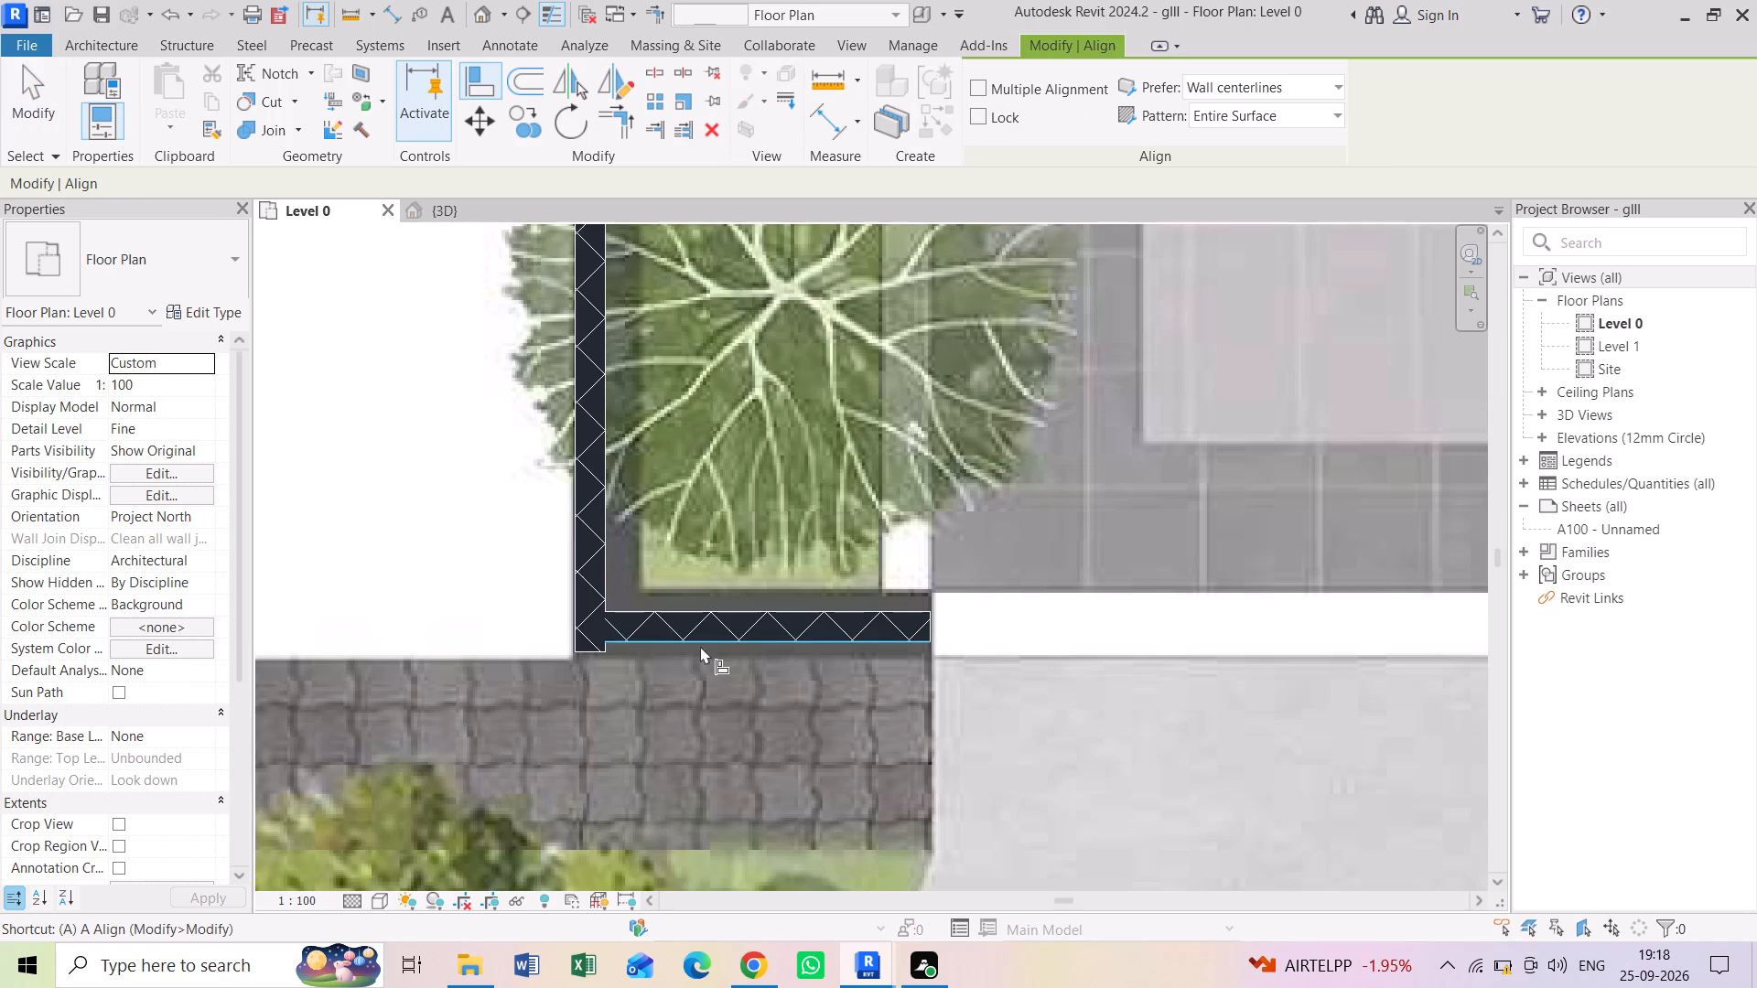
{"action": "scroll", "coordinate": [700, 646], "scroll_direction": "down", "scroll_amount": 7}
{"action": "middle_click_drag", "start_coordinate": [1007, 612], "coordinate": [797, 613]}
{"action": "middle_click_drag", "start_coordinate": [1148, 643], "coordinate": [810, 650]}
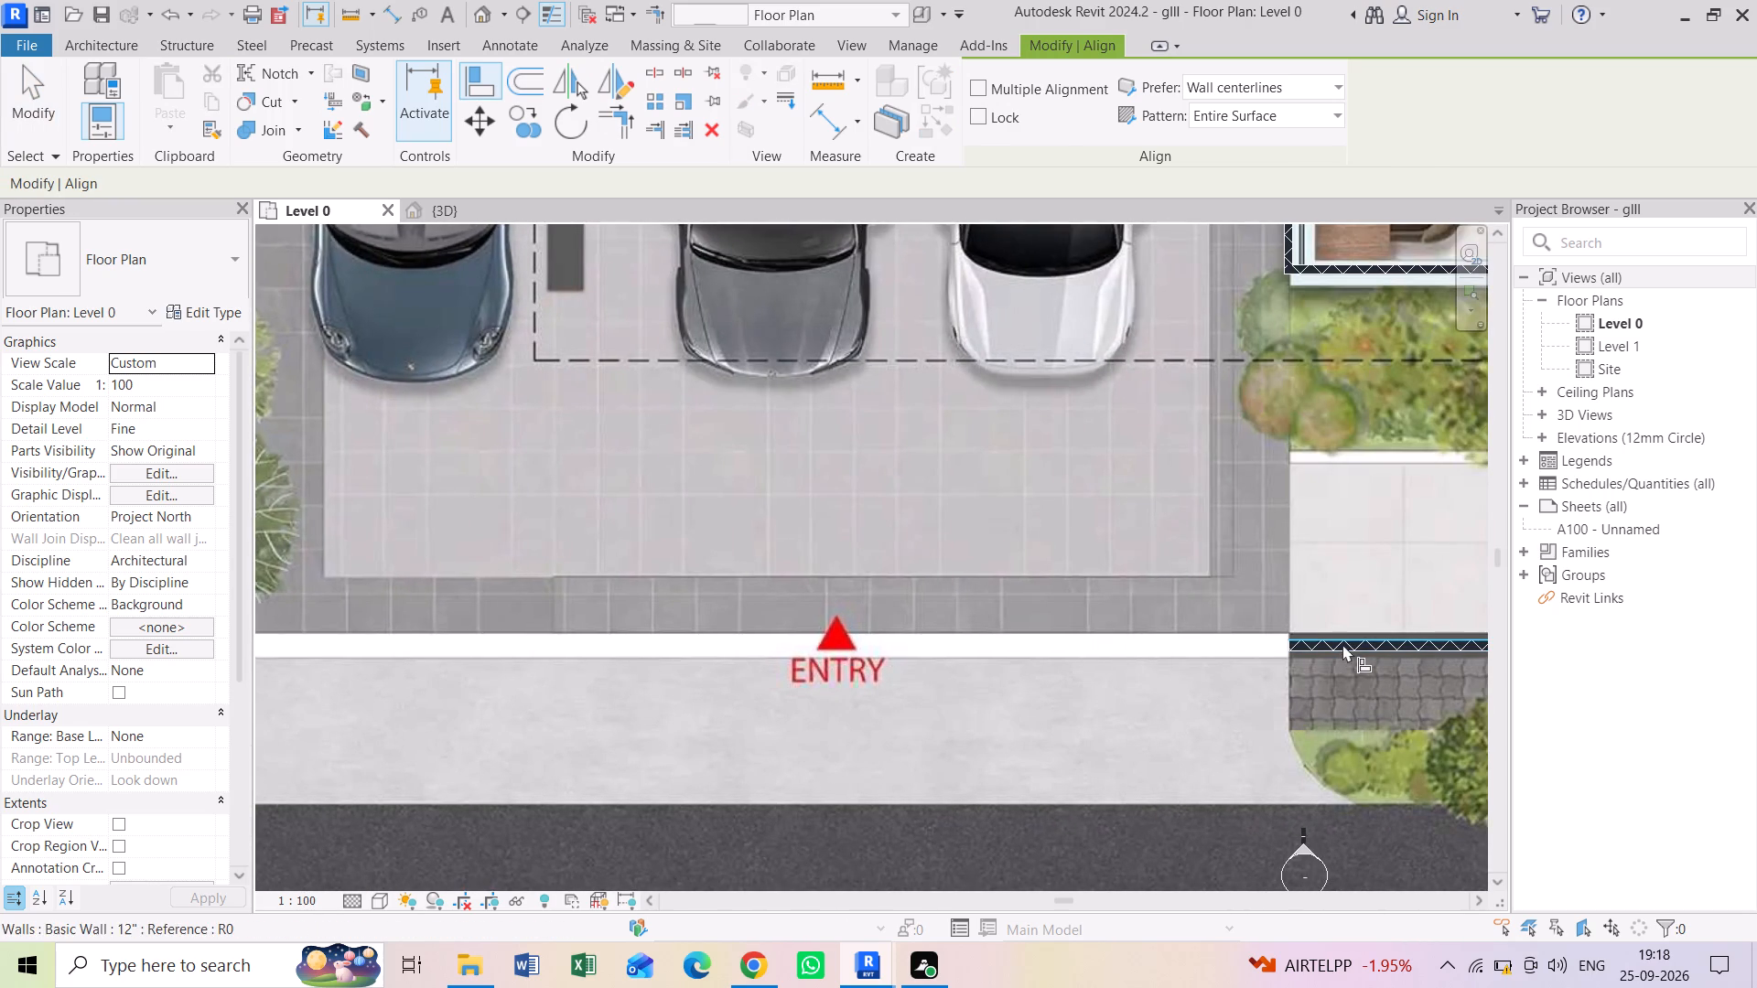
{"action": "left_click", "coordinate": [1342, 645]}
{"action": "key", "text": "Escape"}
{"action": "key", "text": "Escape"}
{"action": "key", "text": "a"}
{"action": "key", "text": "a"}
{"action": "key", "text": "a"}
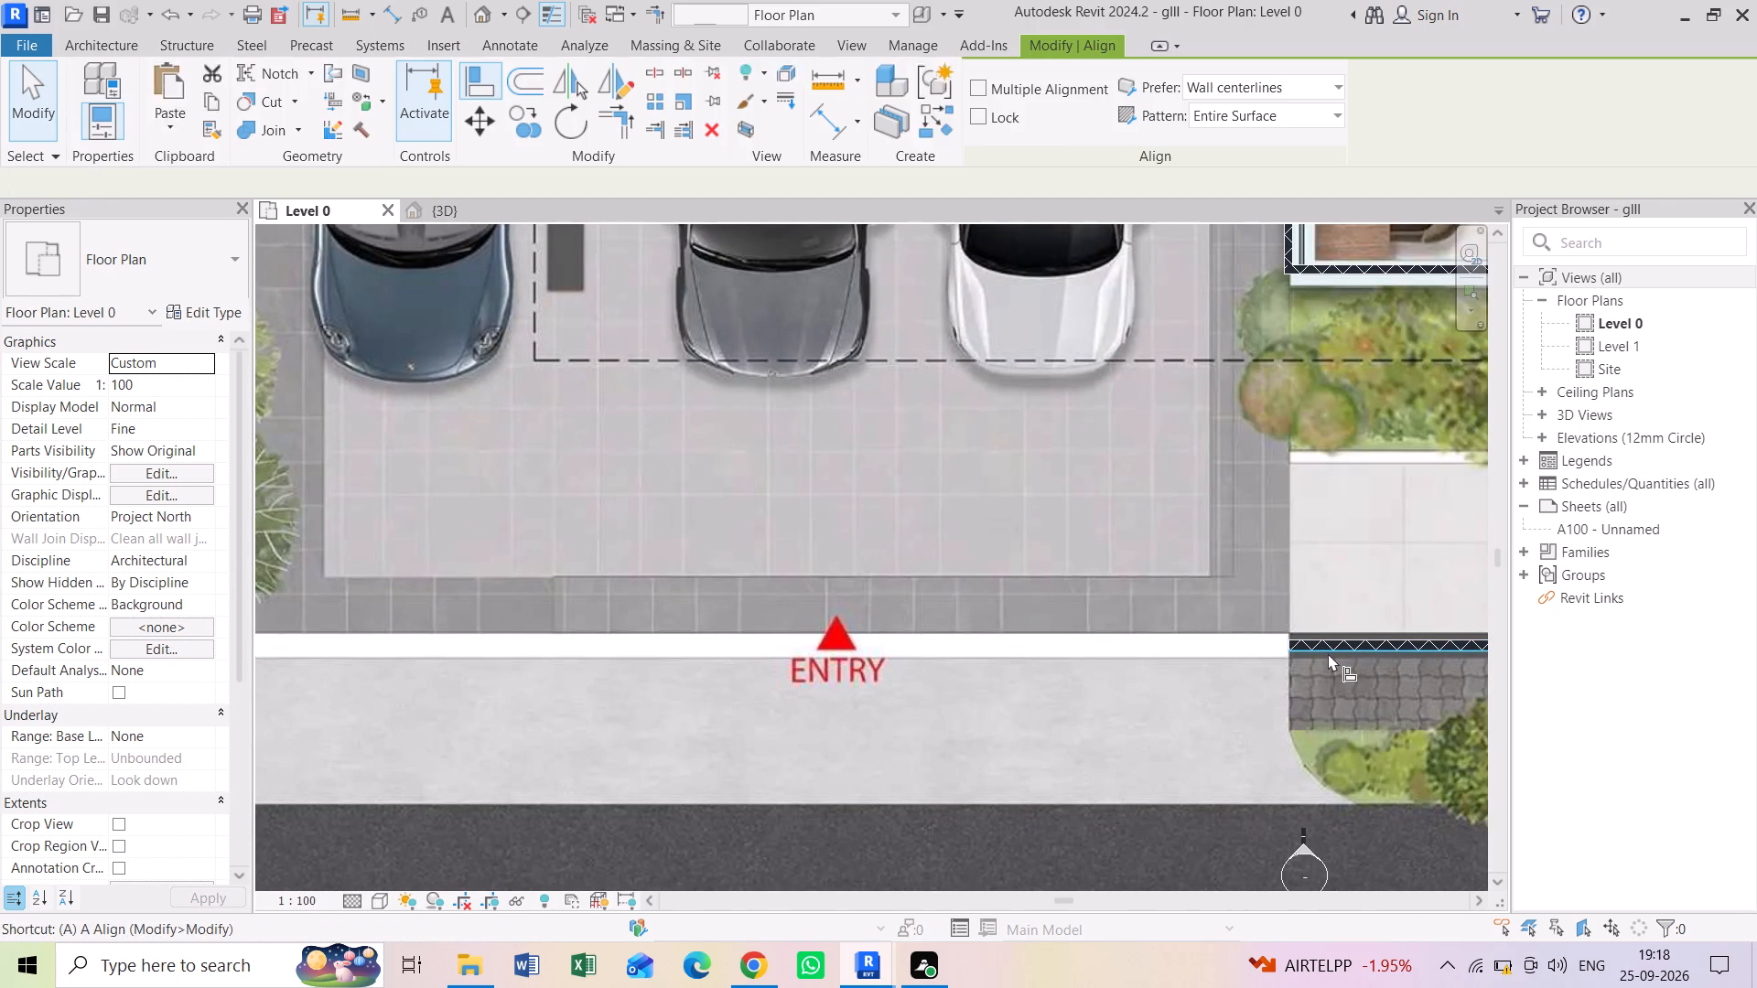
{"action": "left_click", "coordinate": [1328, 652]}
{"action": "middle_click_drag", "start_coordinate": [875, 692], "coordinate": [1546, 652]}
{"action": "scroll", "coordinate": [878, 630], "scroll_direction": "up", "scroll_amount": 9}
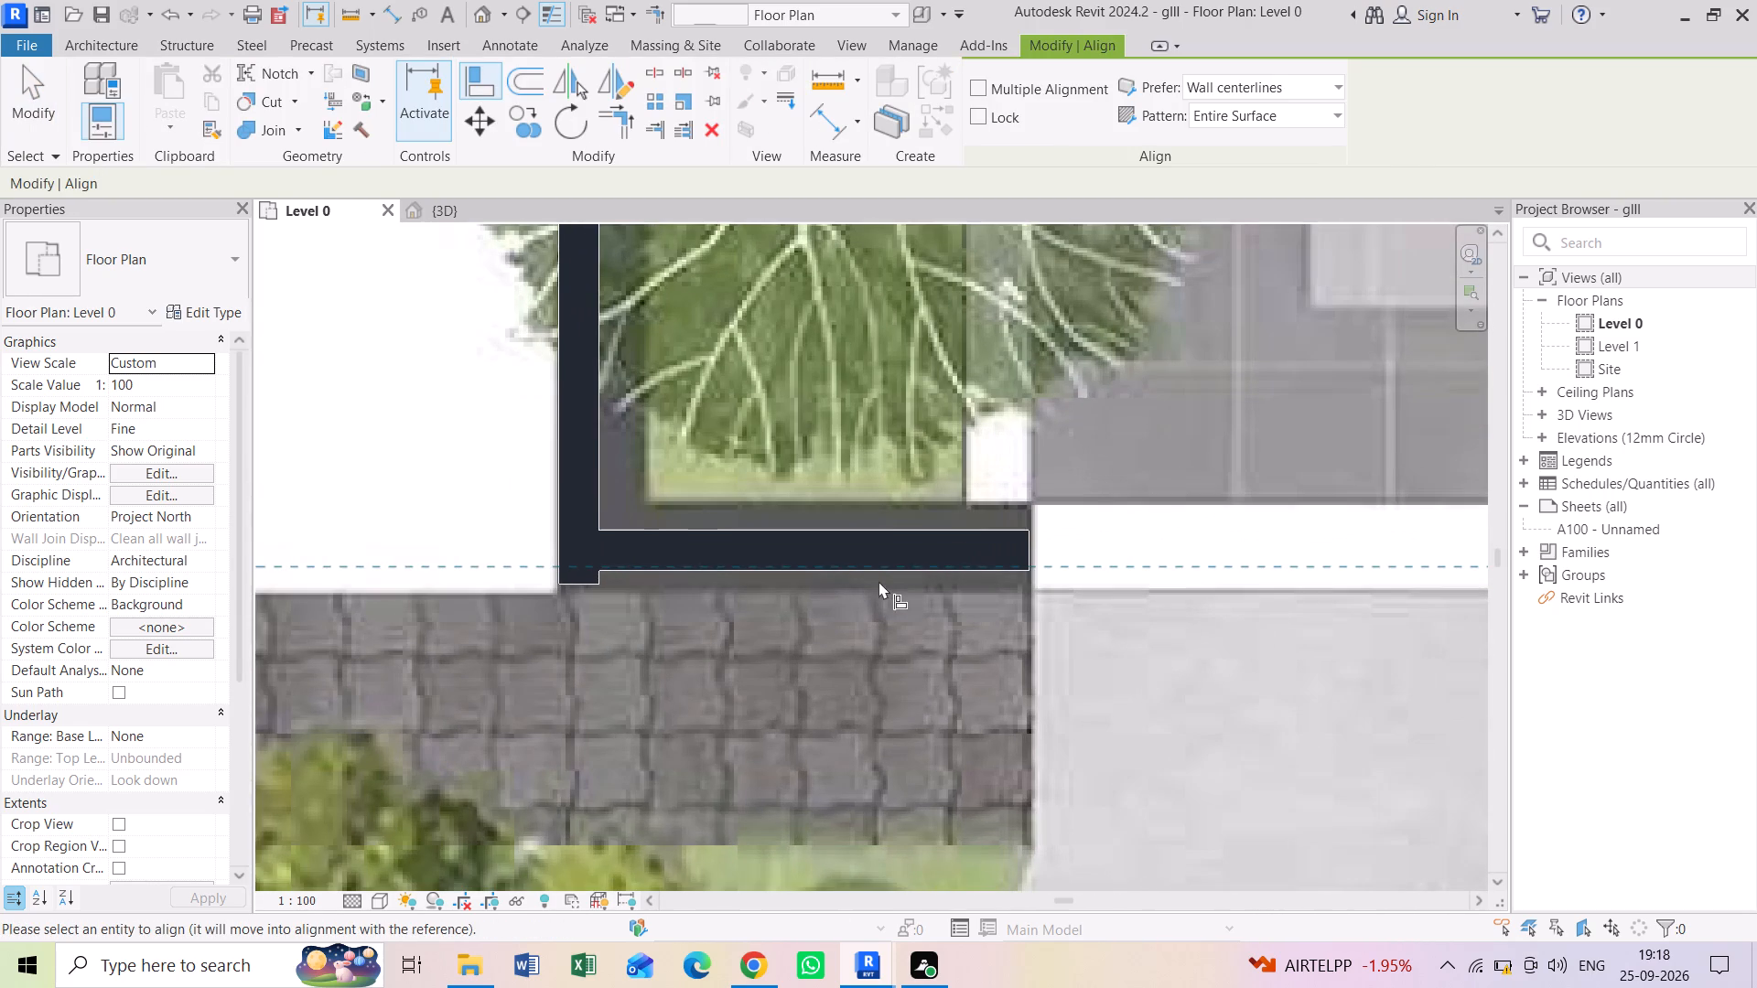
{"action": "left_click", "coordinate": [884, 571]}
{"action": "left_click", "coordinate": [445, 538]}
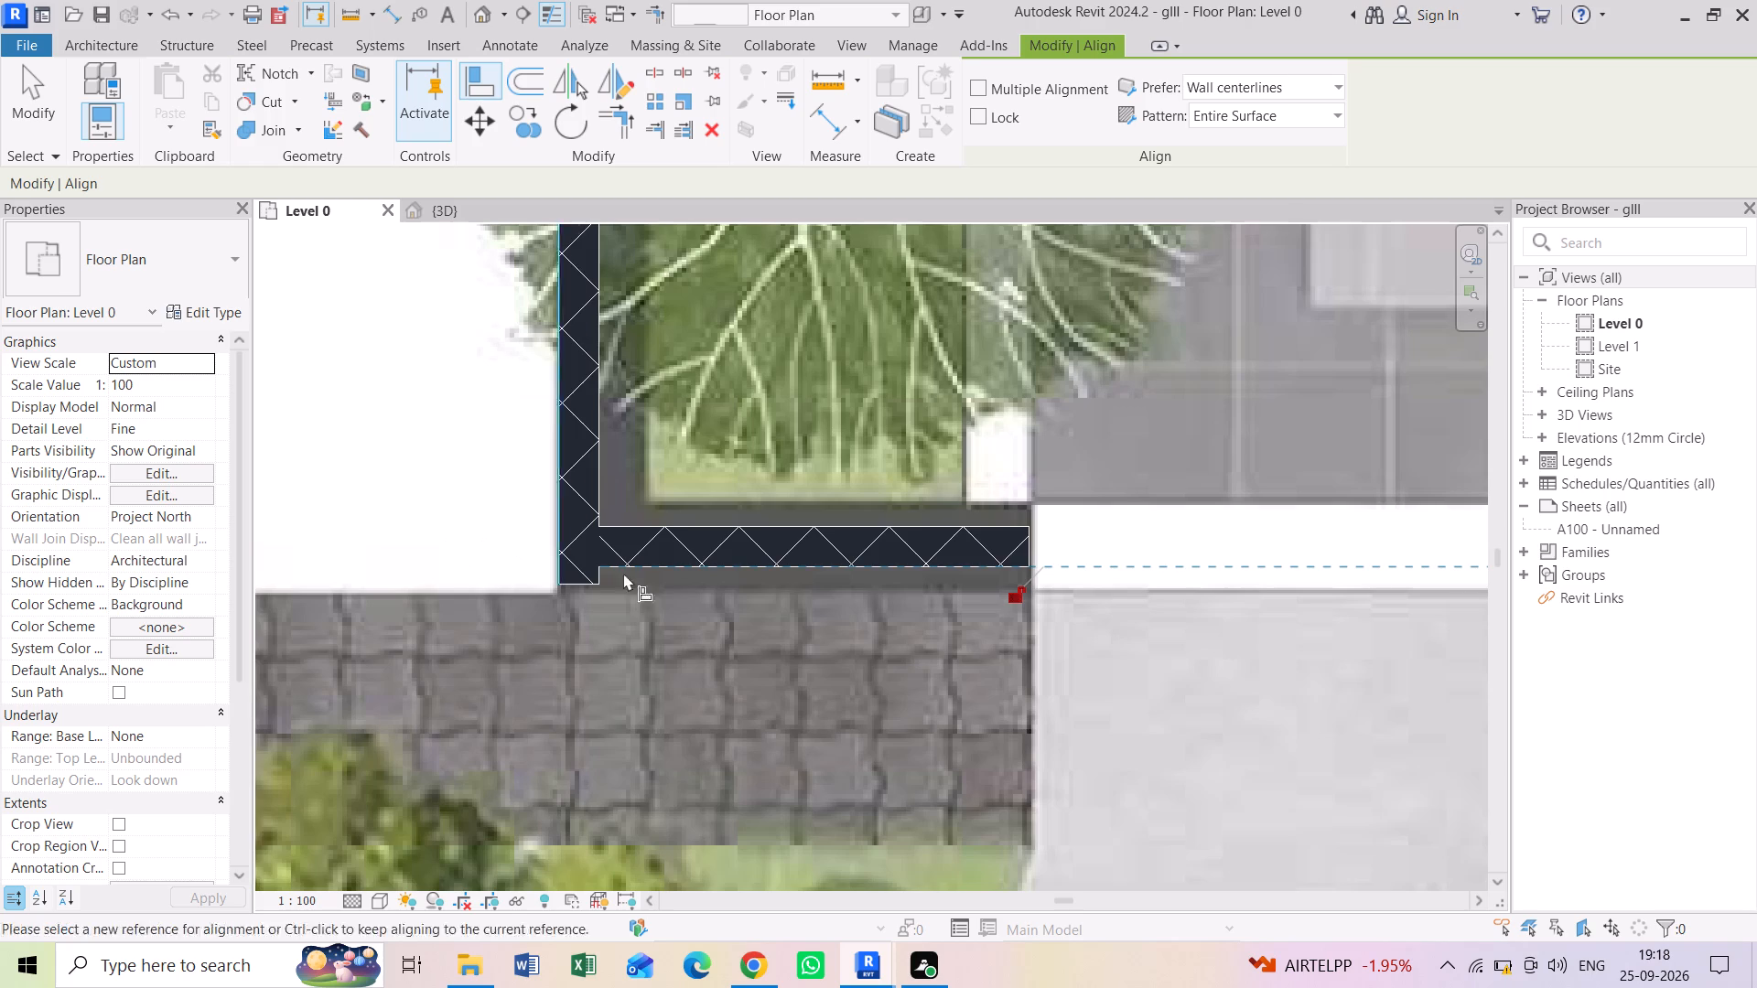
Align the front end of the deck-side boundary wall with the short front wall's outer face.
{"action": "left_click", "coordinate": [654, 566]}
{"action": "left_click", "coordinate": [581, 585]}
{"action": "key", "text": "Escape"}
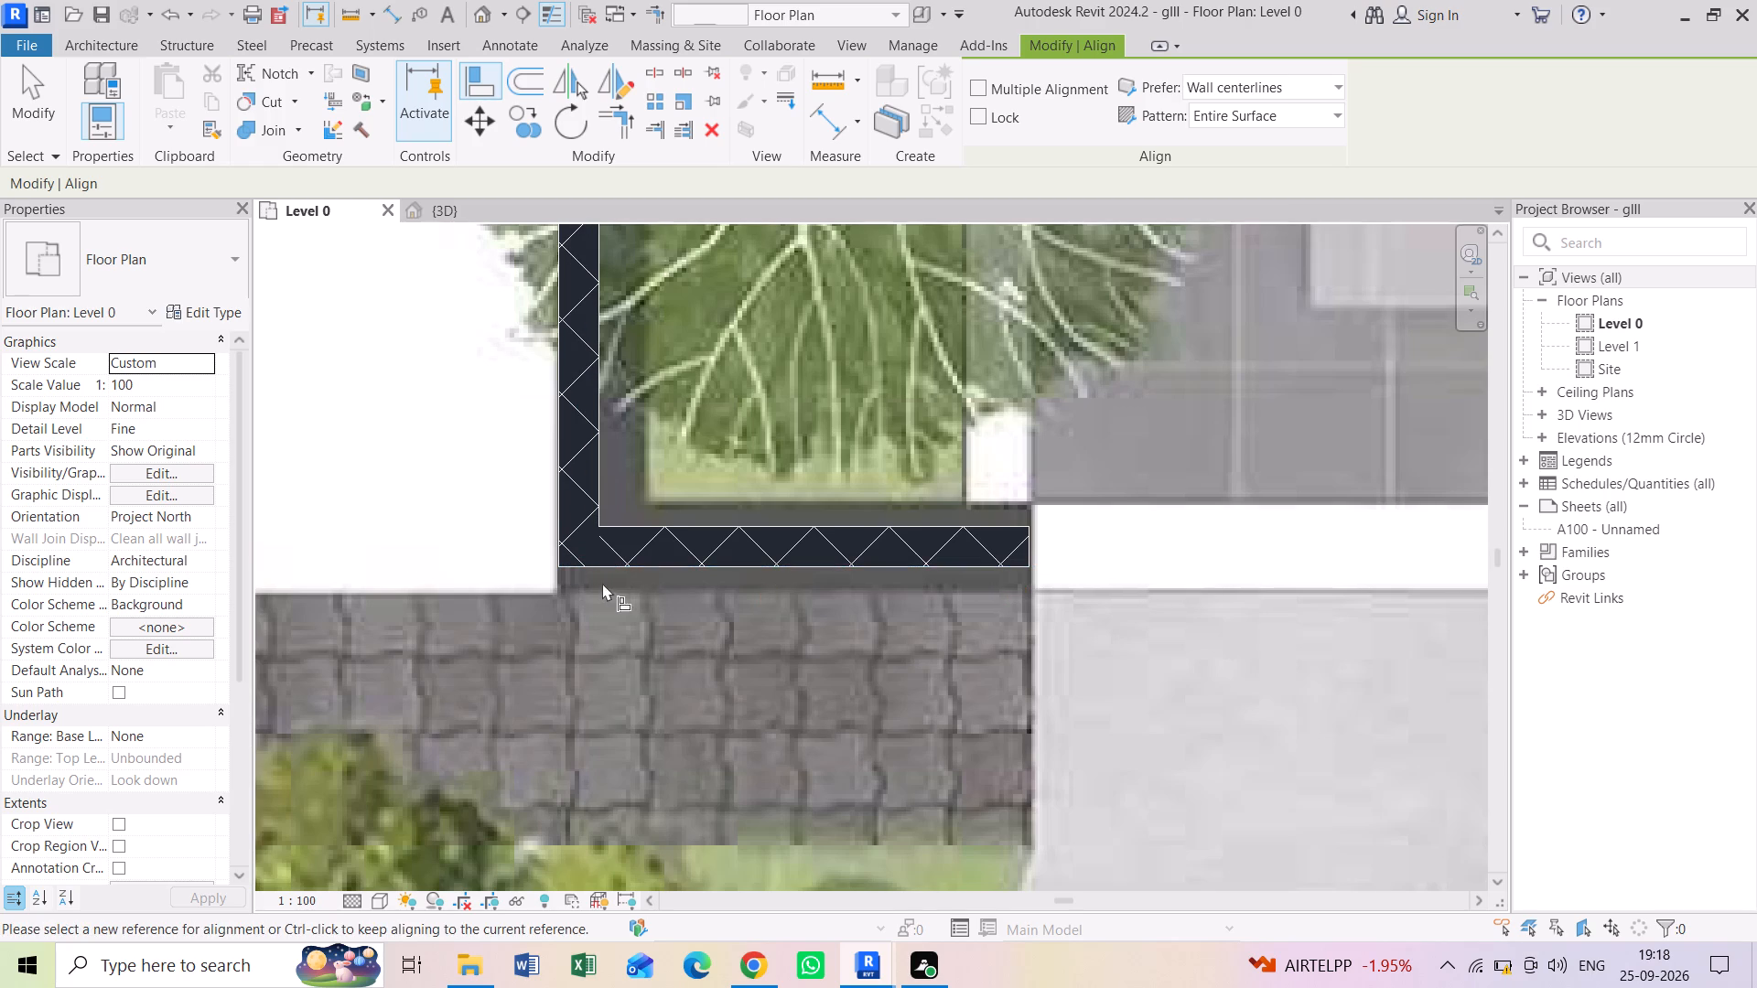
{"action": "key", "text": "Escape"}
{"action": "key", "text": "Escape"}
Examine the modelled walls against the floor plan from the entry through the rooms to the rear garden.
{"action": "scroll", "coordinate": [610, 577], "scroll_direction": "down", "scroll_amount": 7}
{"action": "scroll", "coordinate": [611, 576], "scroll_direction": "up", "scroll_amount": 1}
{"action": "scroll", "coordinate": [611, 576], "scroll_direction": "down", "scroll_amount": 3}
{"action": "scroll", "coordinate": [833, 467], "scroll_direction": "down", "scroll_amount": 4}
{"action": "middle_click_drag", "start_coordinate": [903, 358], "coordinate": [884, 411]}
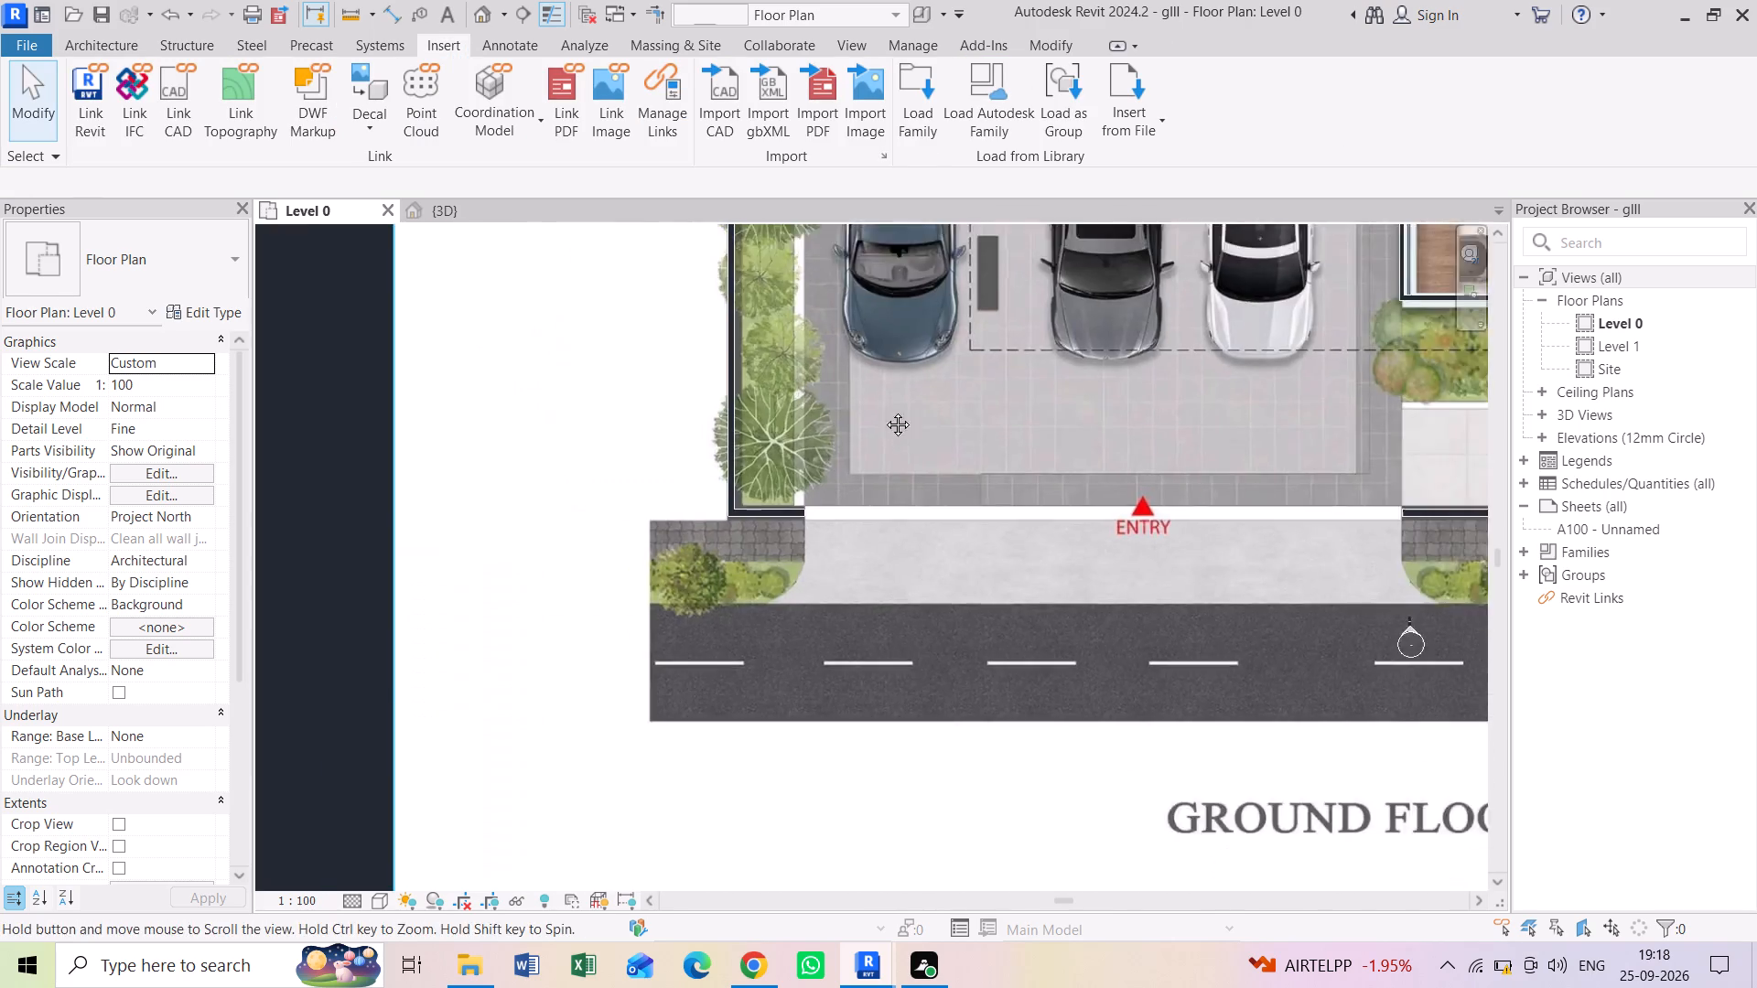
{"action": "middle_click_drag", "start_coordinate": [884, 411], "coordinate": [724, 667]}
{"action": "scroll", "coordinate": [772, 568], "scroll_direction": "down", "scroll_amount": 2}
{"action": "middle_click_drag", "start_coordinate": [920, 440], "coordinate": [890, 480]}
{"action": "scroll", "coordinate": [1035, 381], "scroll_direction": "up", "scroll_amount": 1}
{"action": "middle_click_drag", "start_coordinate": [1035, 381], "coordinate": [950, 537]}
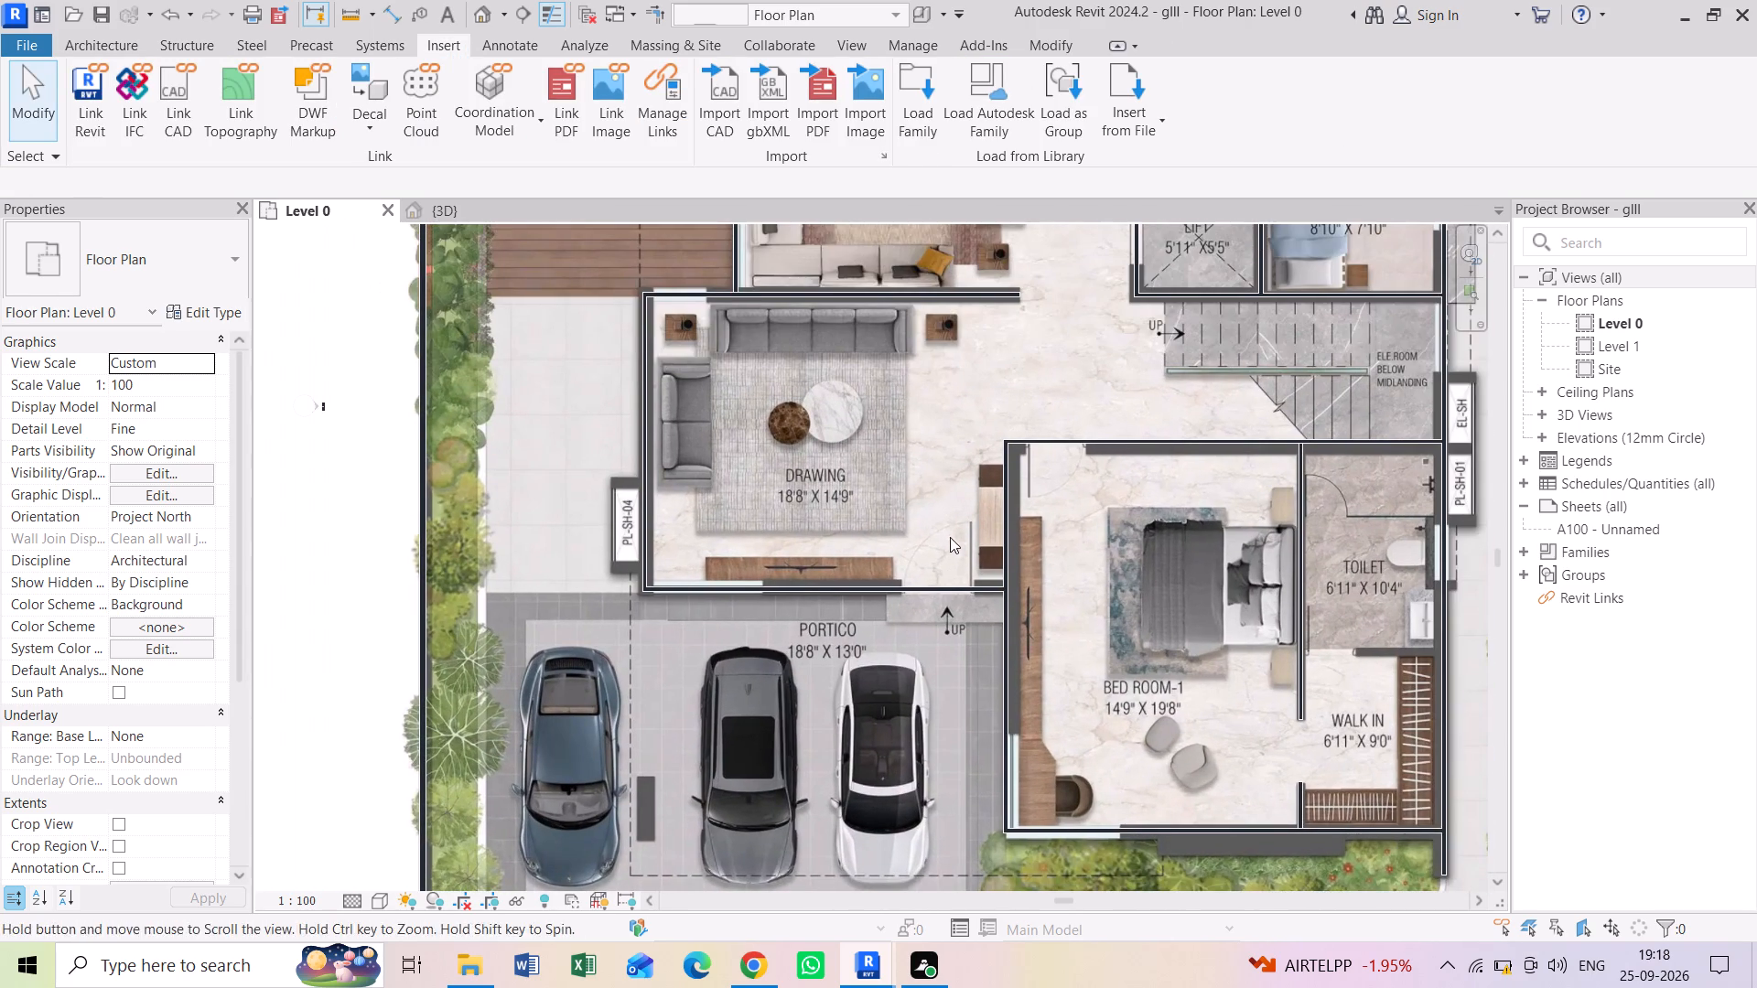
{"action": "middle_click_drag", "start_coordinate": [745, 343], "coordinate": [786, 581]}
{"action": "scroll", "coordinate": [795, 517], "scroll_direction": "down", "scroll_amount": 1}
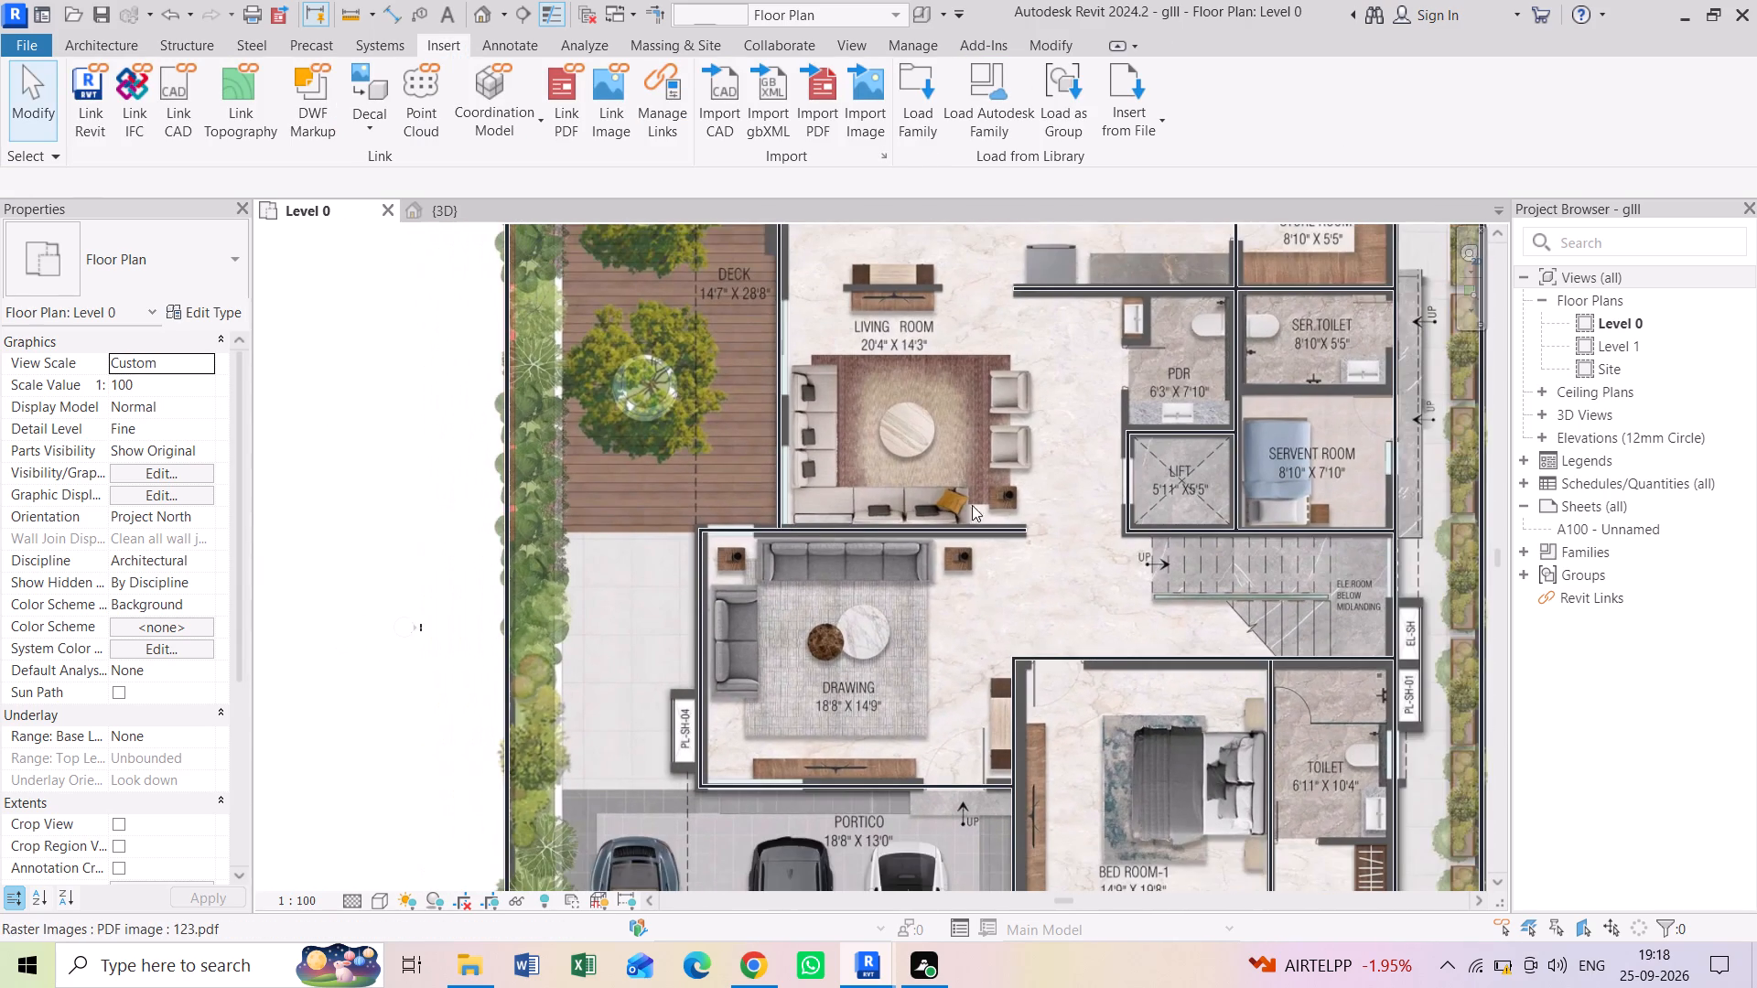
{"action": "middle_click_drag", "start_coordinate": [1058, 526], "coordinate": [833, 651]}
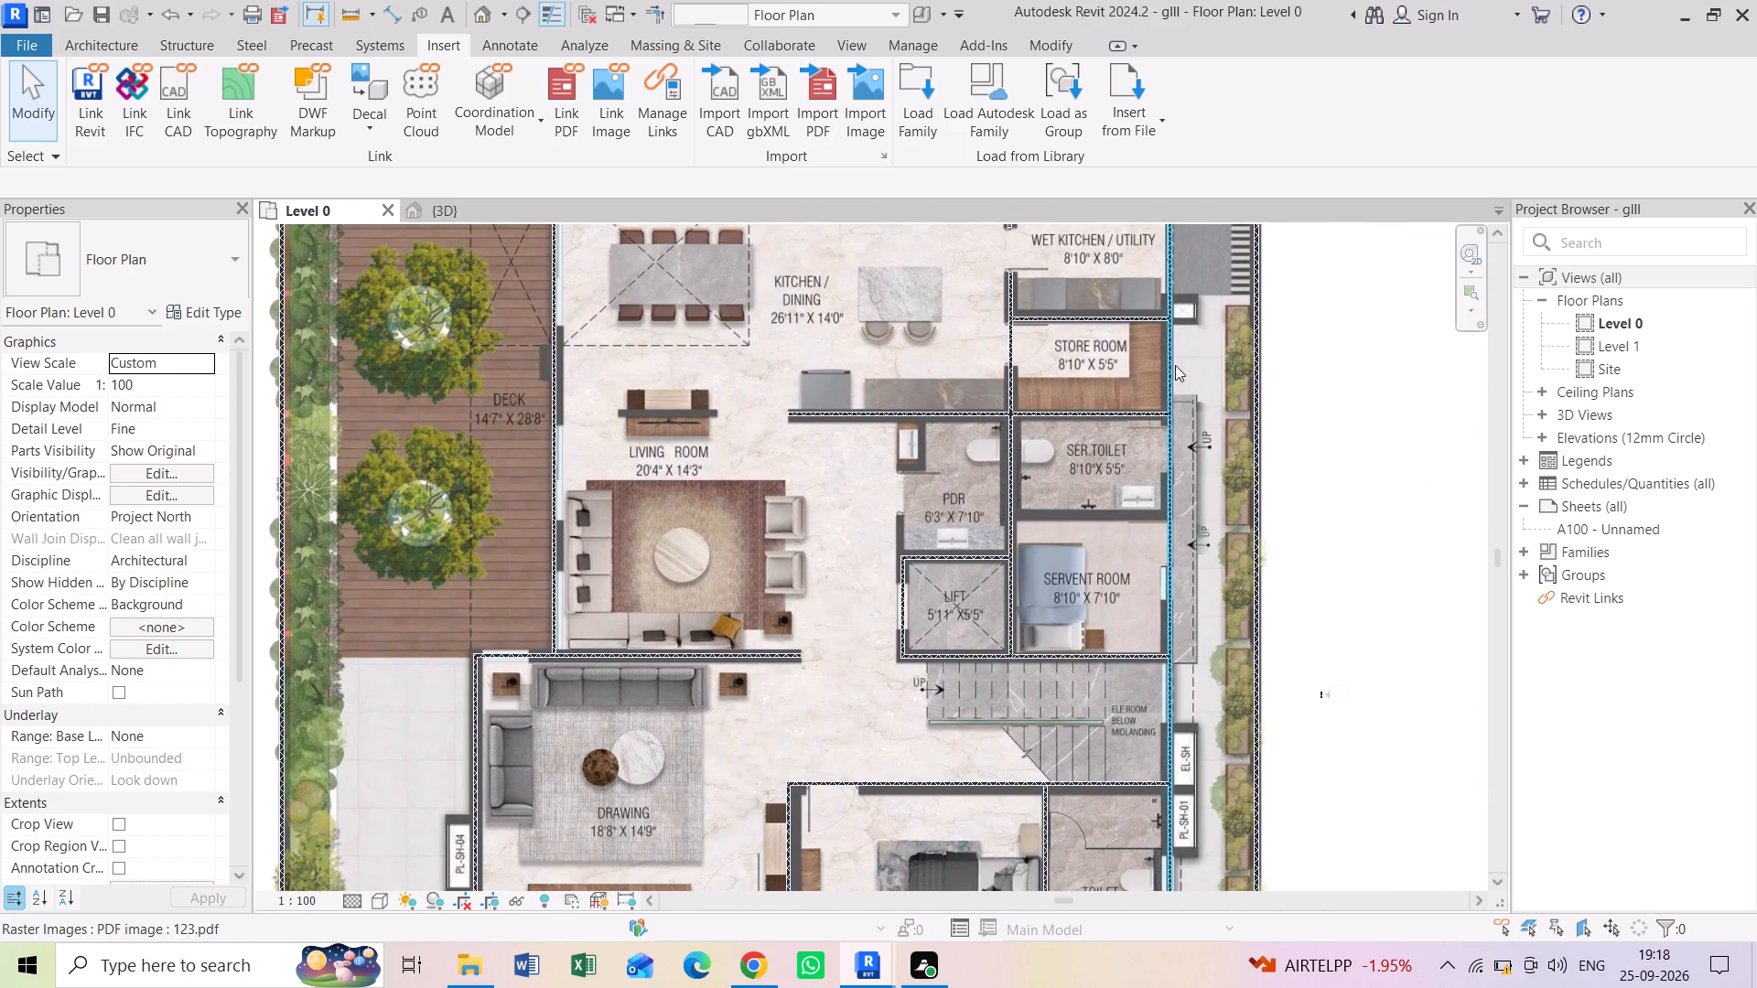
{"action": "middle_click_drag", "start_coordinate": [1171, 360], "coordinate": [1152, 691]}
{"action": "middle_click_drag", "start_coordinate": [667, 519], "coordinate": [778, 433]}
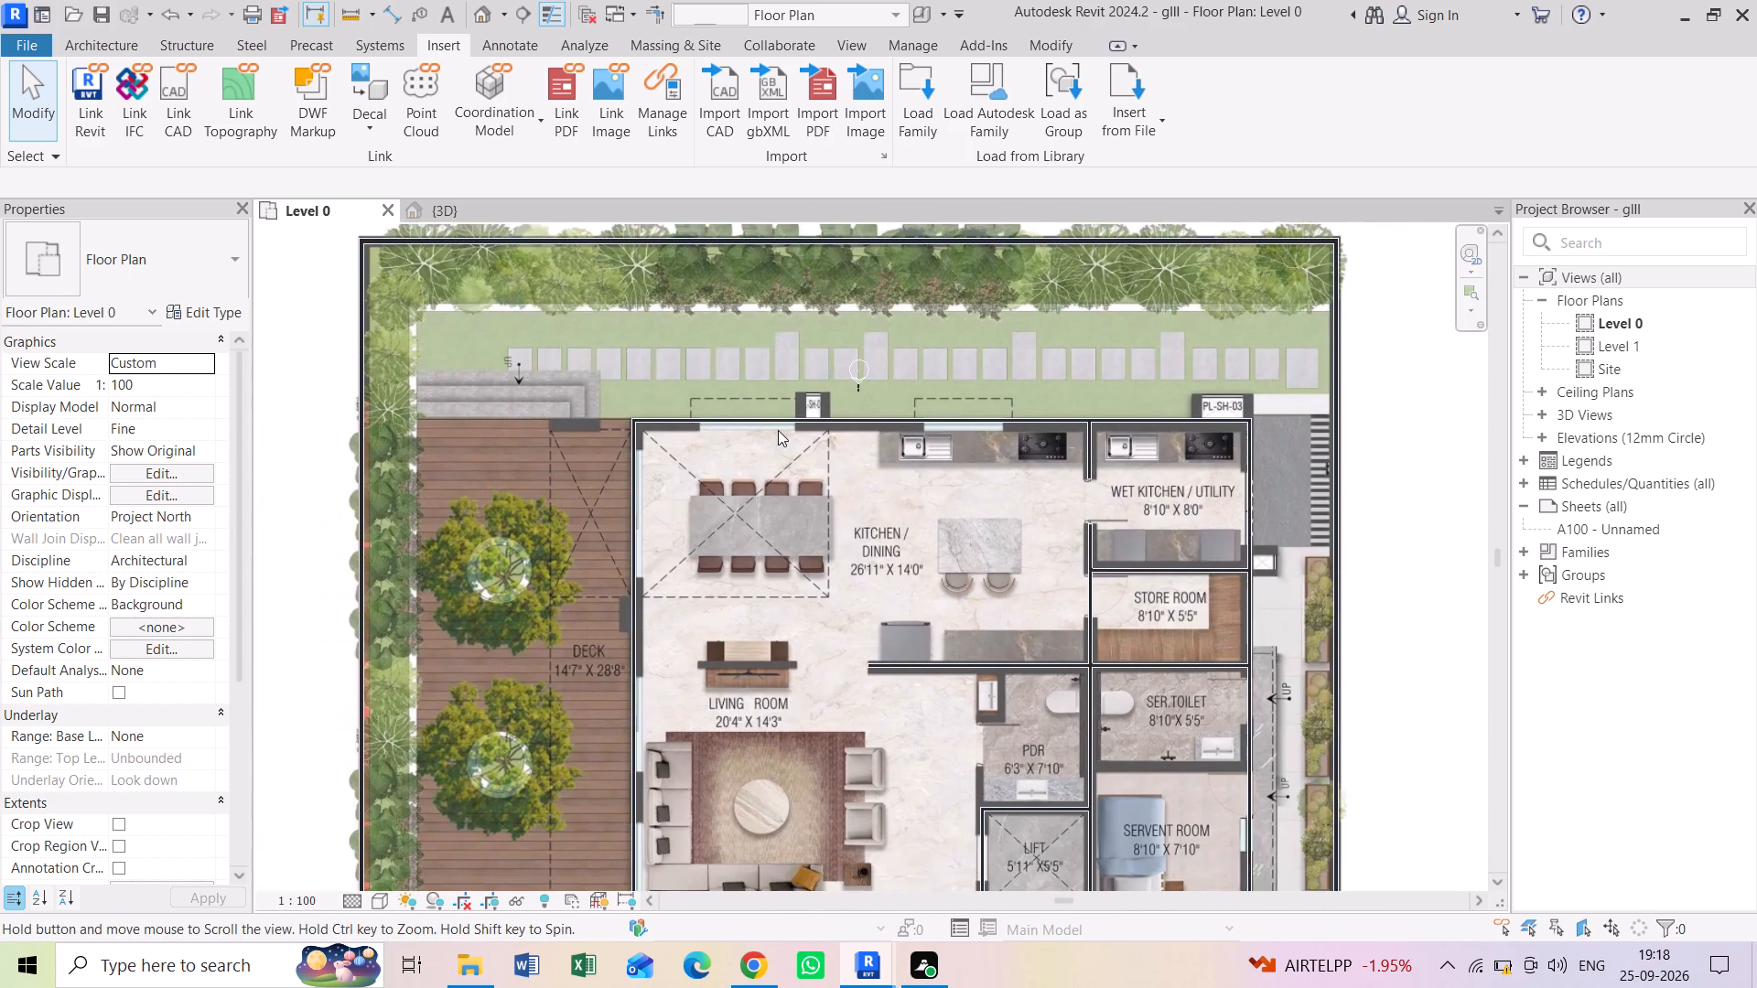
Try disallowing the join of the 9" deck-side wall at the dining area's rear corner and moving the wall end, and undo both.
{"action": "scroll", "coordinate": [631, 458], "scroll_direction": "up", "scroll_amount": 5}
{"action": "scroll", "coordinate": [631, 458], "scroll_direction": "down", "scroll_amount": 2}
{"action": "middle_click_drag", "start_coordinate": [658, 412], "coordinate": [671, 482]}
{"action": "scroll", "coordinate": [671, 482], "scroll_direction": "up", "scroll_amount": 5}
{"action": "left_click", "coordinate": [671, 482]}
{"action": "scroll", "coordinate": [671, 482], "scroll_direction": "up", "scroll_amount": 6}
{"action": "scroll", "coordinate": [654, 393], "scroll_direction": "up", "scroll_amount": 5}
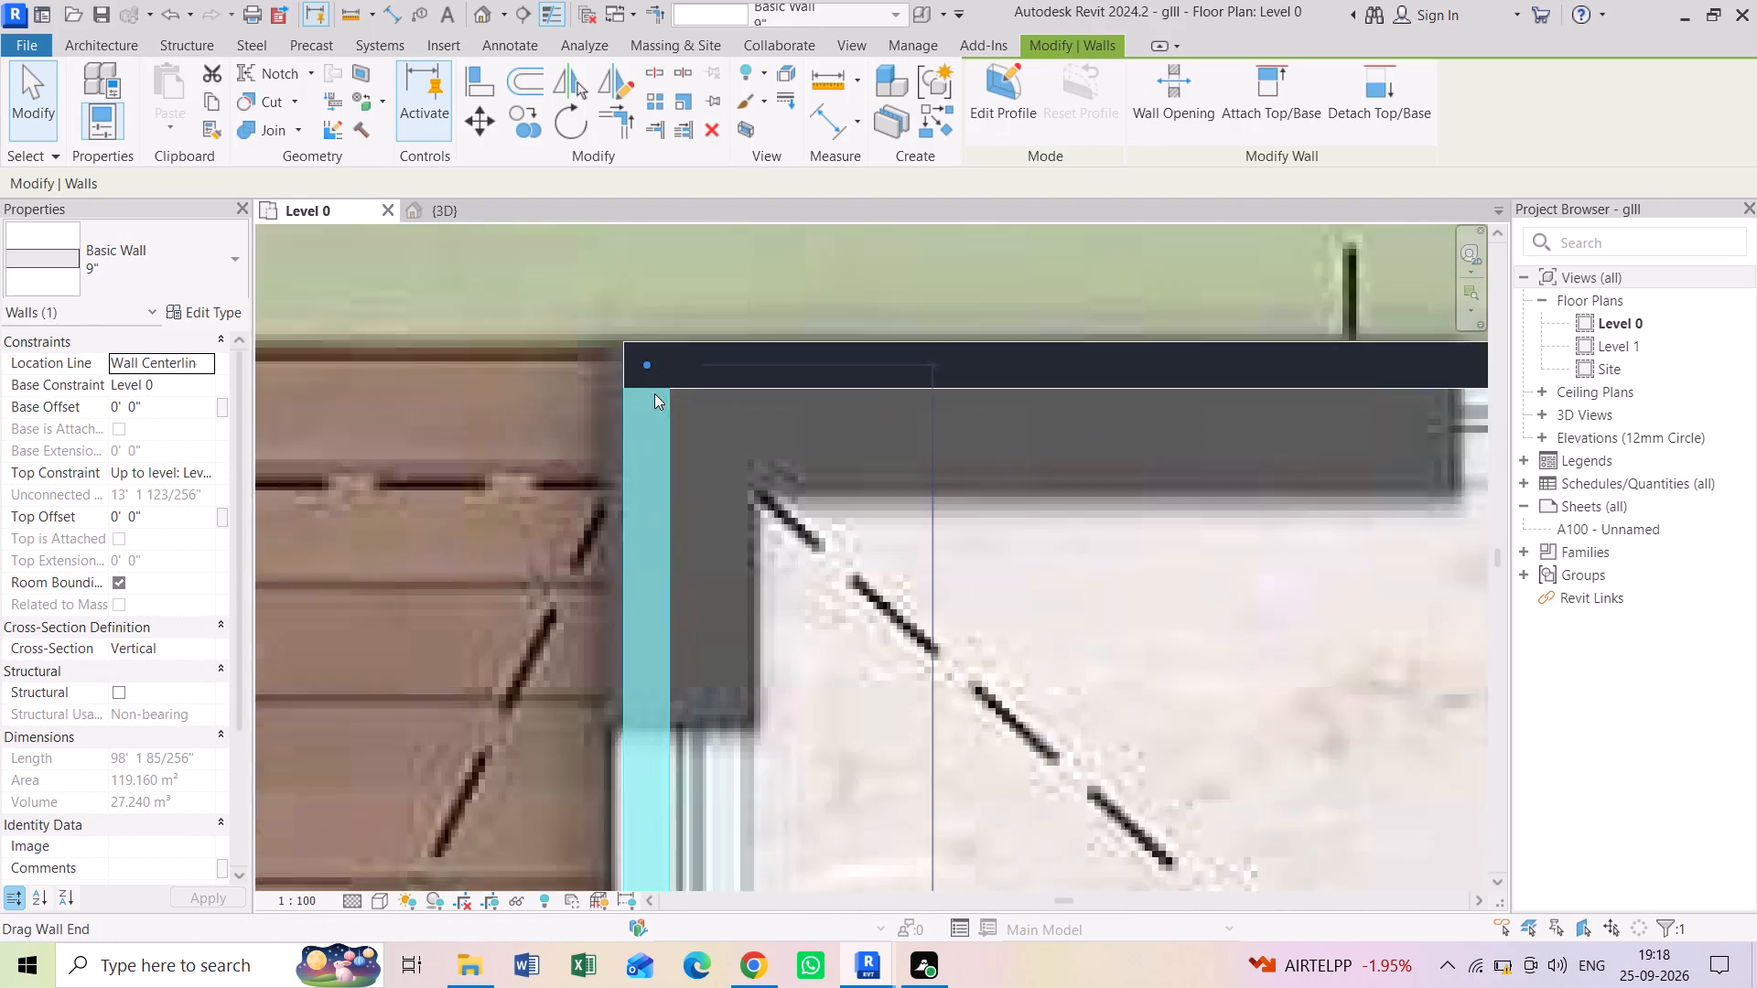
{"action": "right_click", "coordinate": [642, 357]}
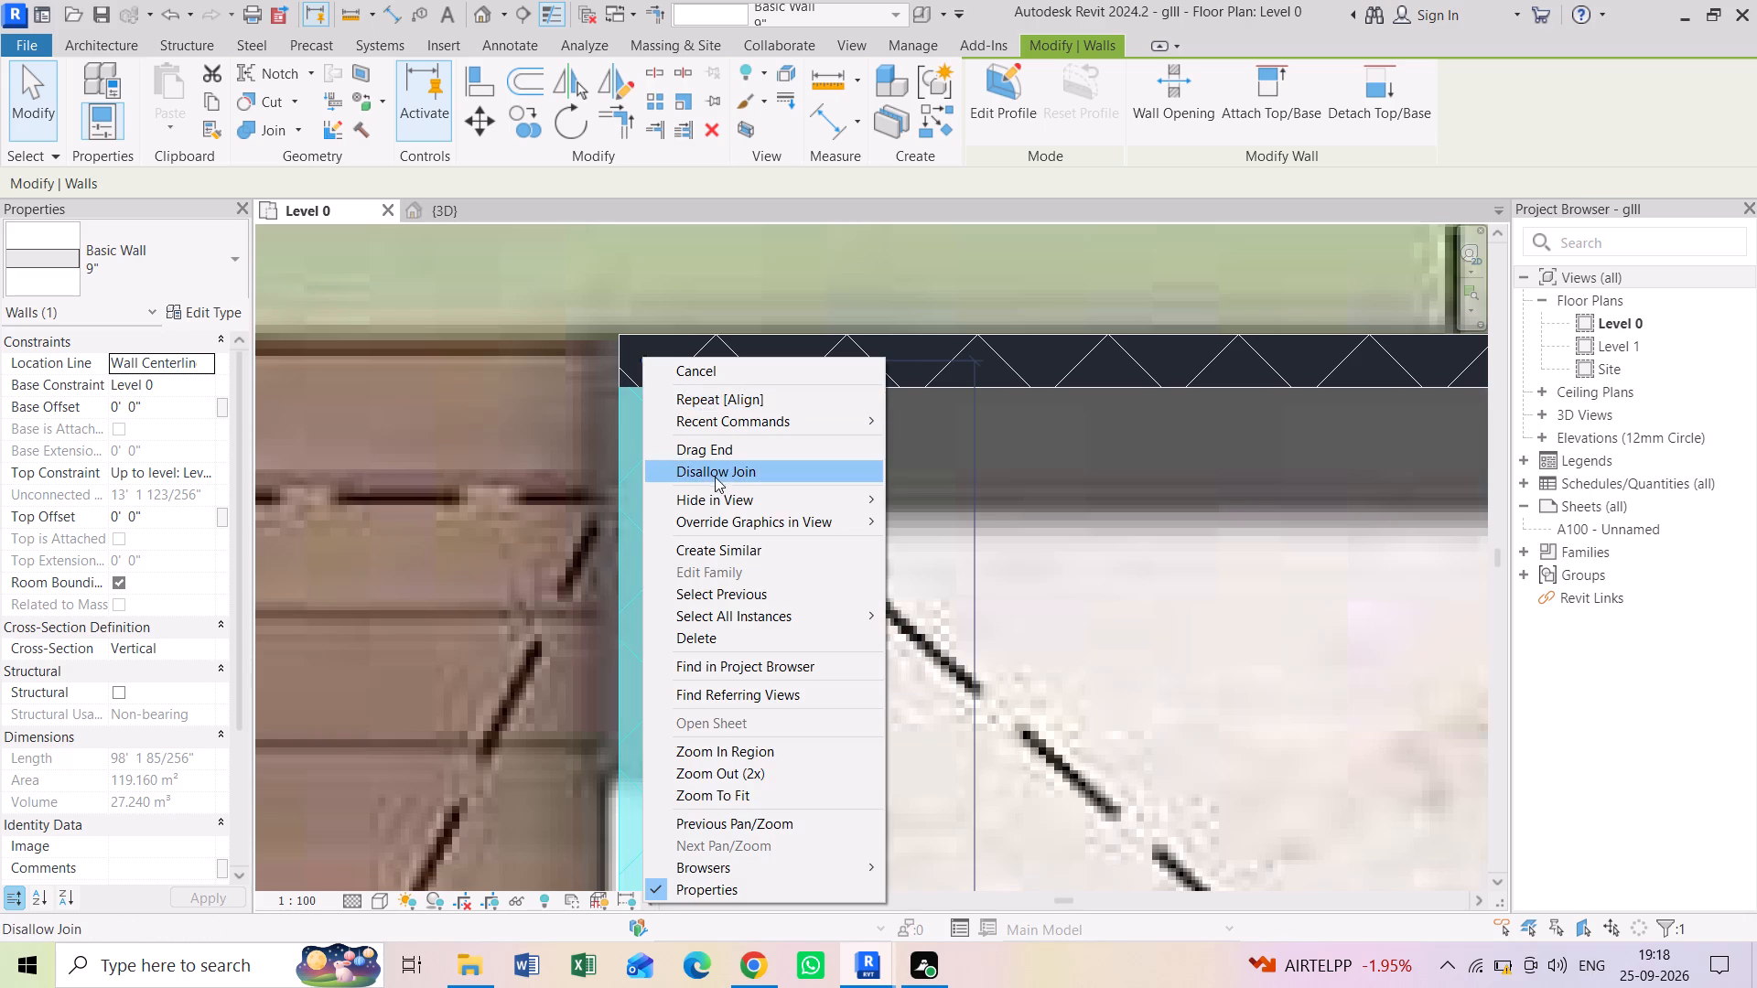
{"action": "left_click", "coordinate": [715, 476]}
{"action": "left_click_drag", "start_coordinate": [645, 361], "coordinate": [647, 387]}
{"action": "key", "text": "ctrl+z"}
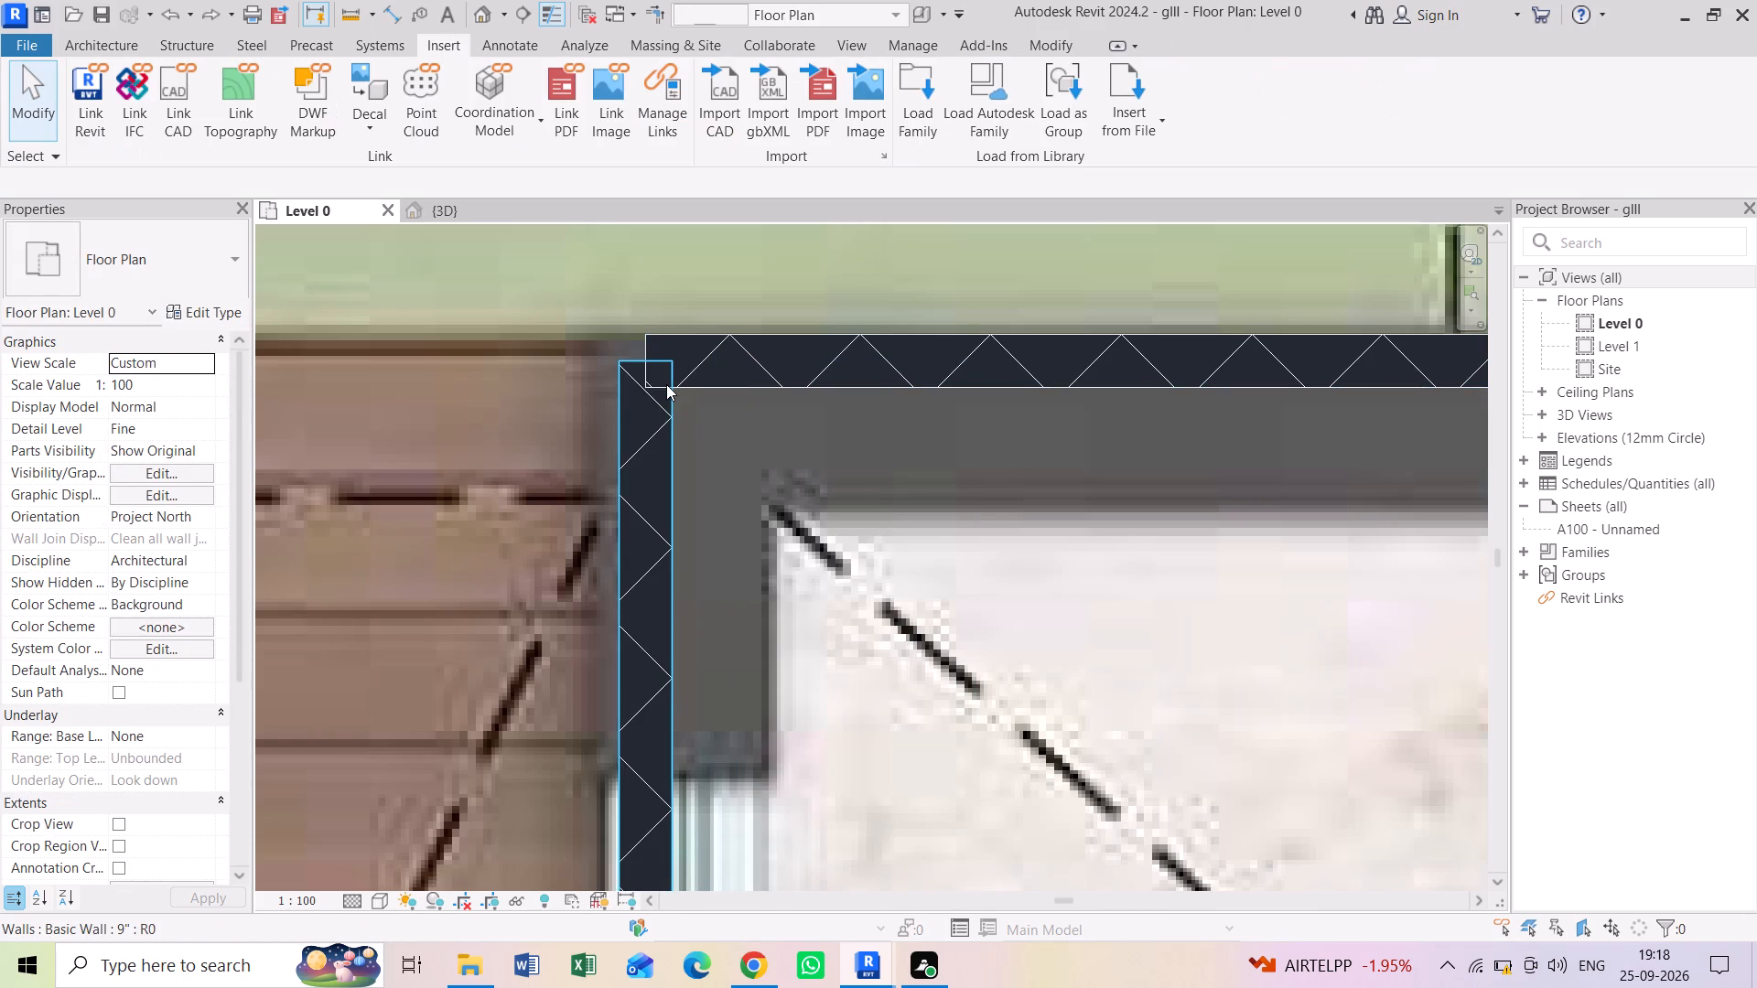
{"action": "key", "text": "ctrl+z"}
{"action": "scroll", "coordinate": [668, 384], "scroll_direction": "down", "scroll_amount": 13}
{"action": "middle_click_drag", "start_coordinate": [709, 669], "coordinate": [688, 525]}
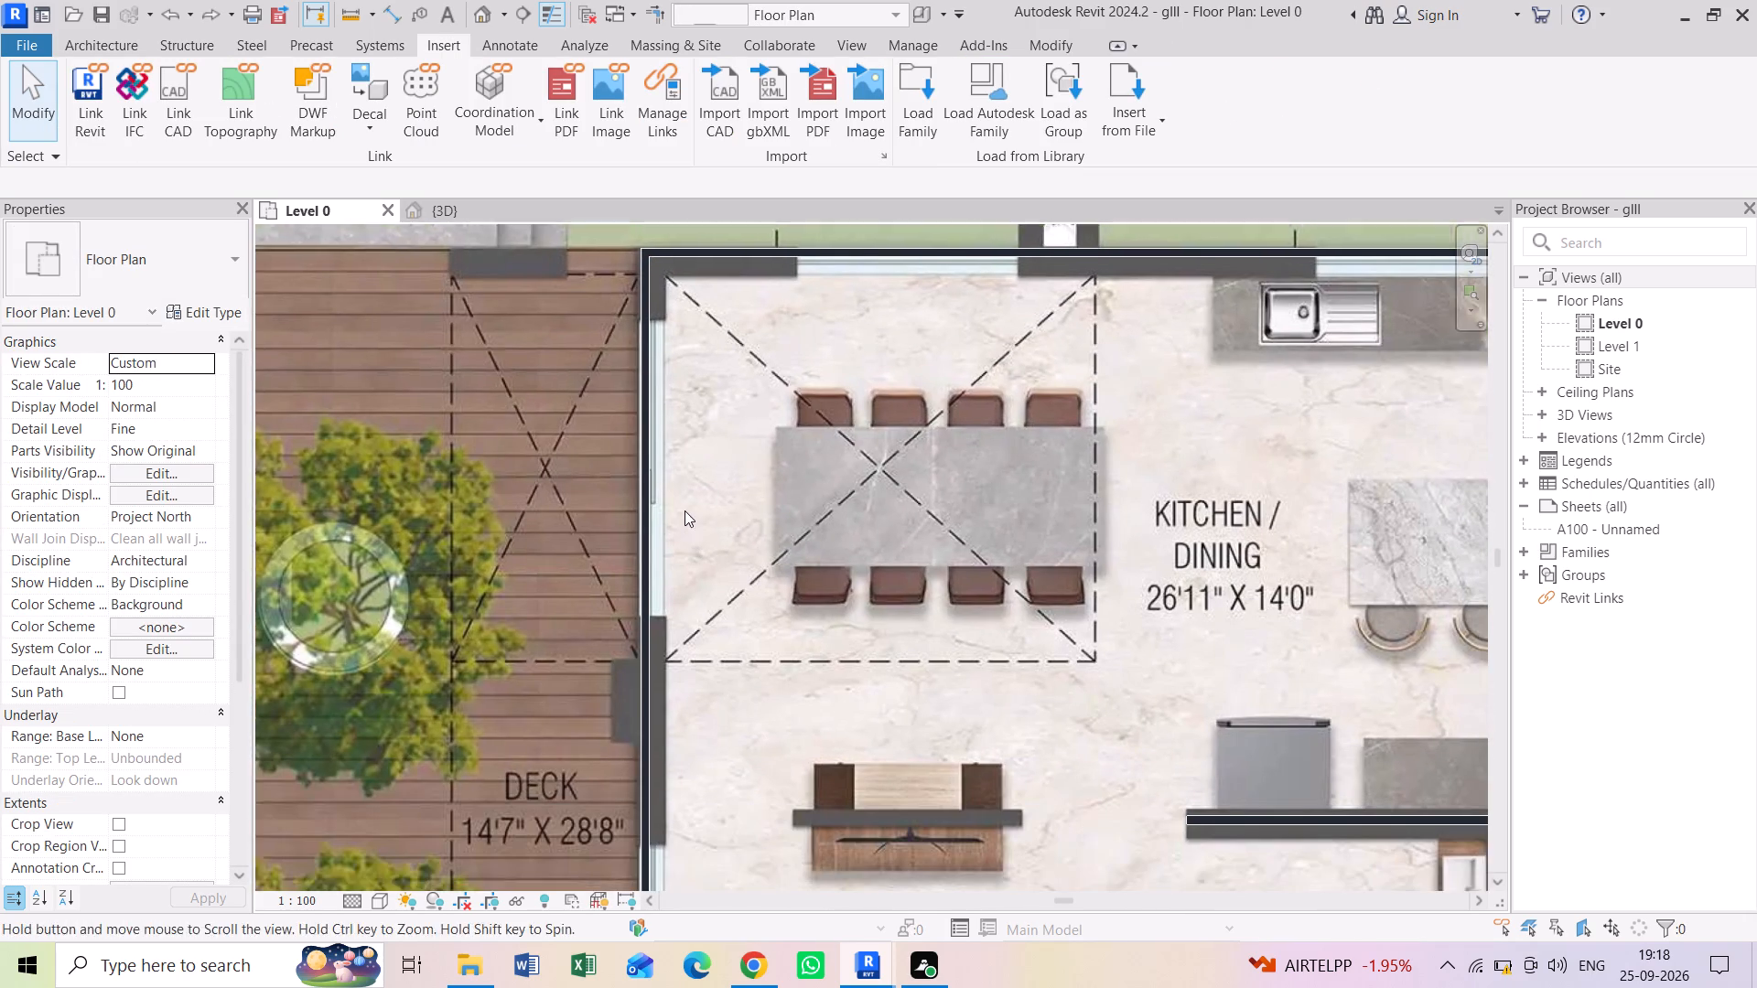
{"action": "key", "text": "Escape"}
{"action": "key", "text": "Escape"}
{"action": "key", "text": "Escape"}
Examine the house walls and boundary walls in the 3D view from several angles.
{"action": "left_click", "coordinate": [418, 214]}
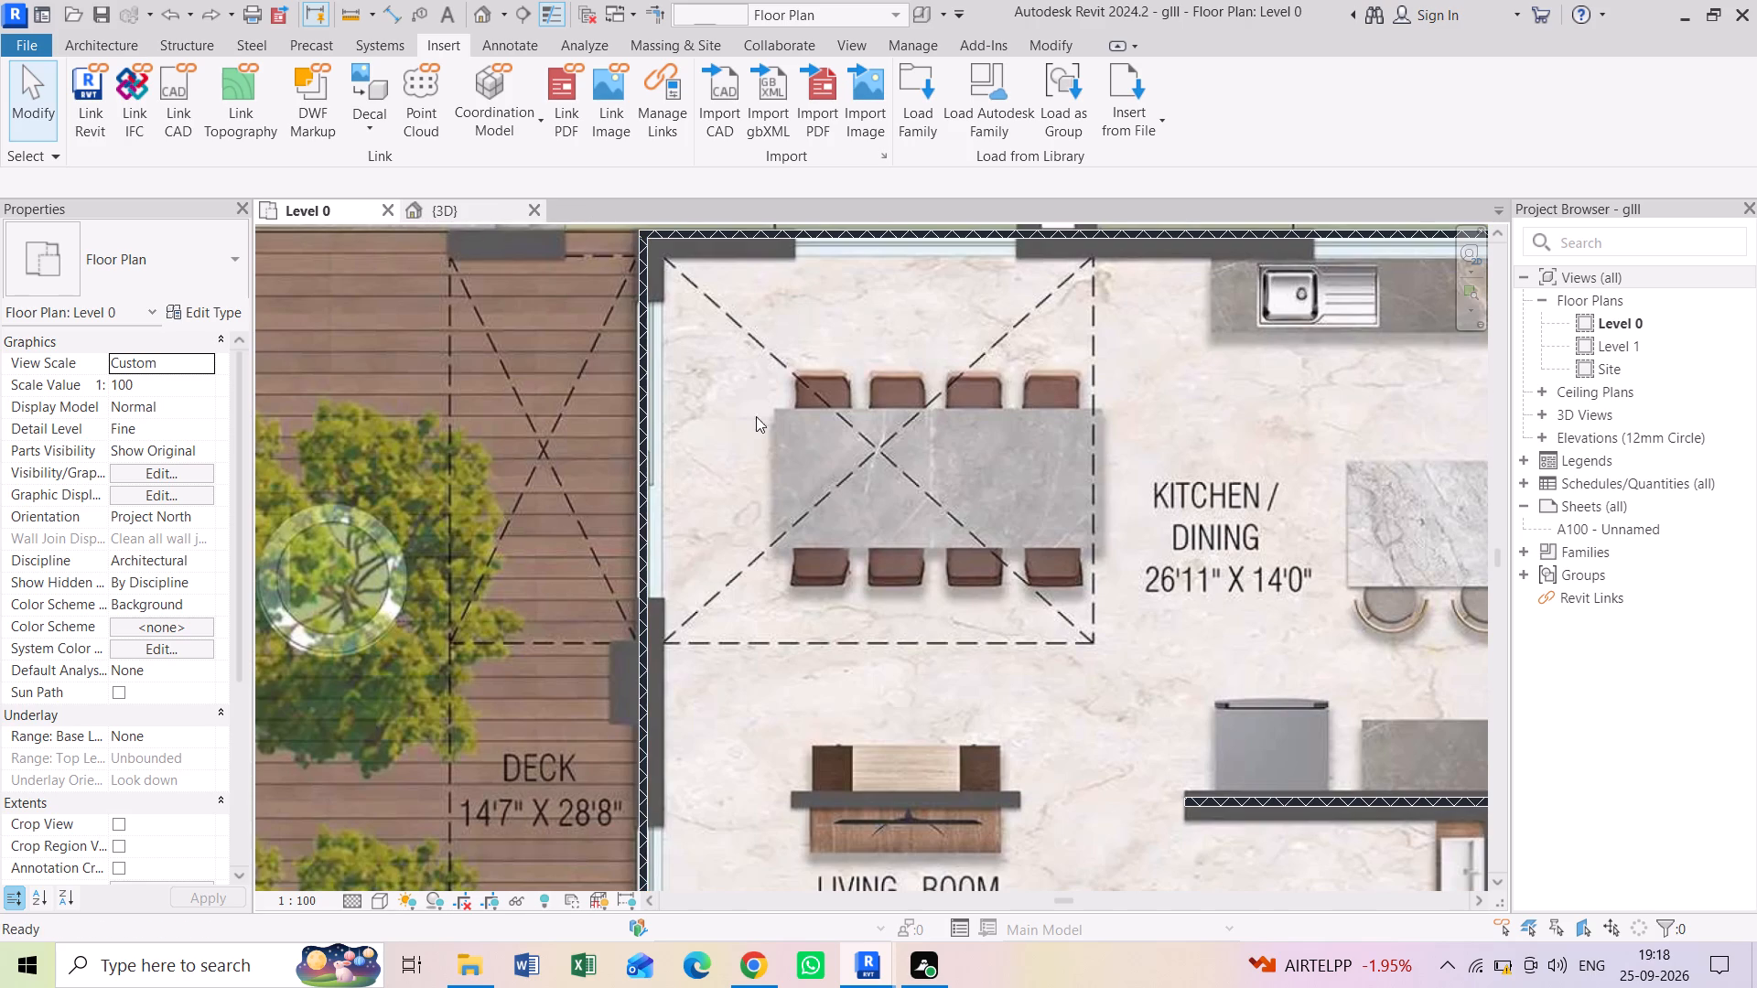
{"action": "scroll", "coordinate": [776, 440], "scroll_direction": "down", "scroll_amount": 5}
{"action": "middle_click_drag", "start_coordinate": [1064, 668], "coordinate": [1060, 670], "text": "shift"}
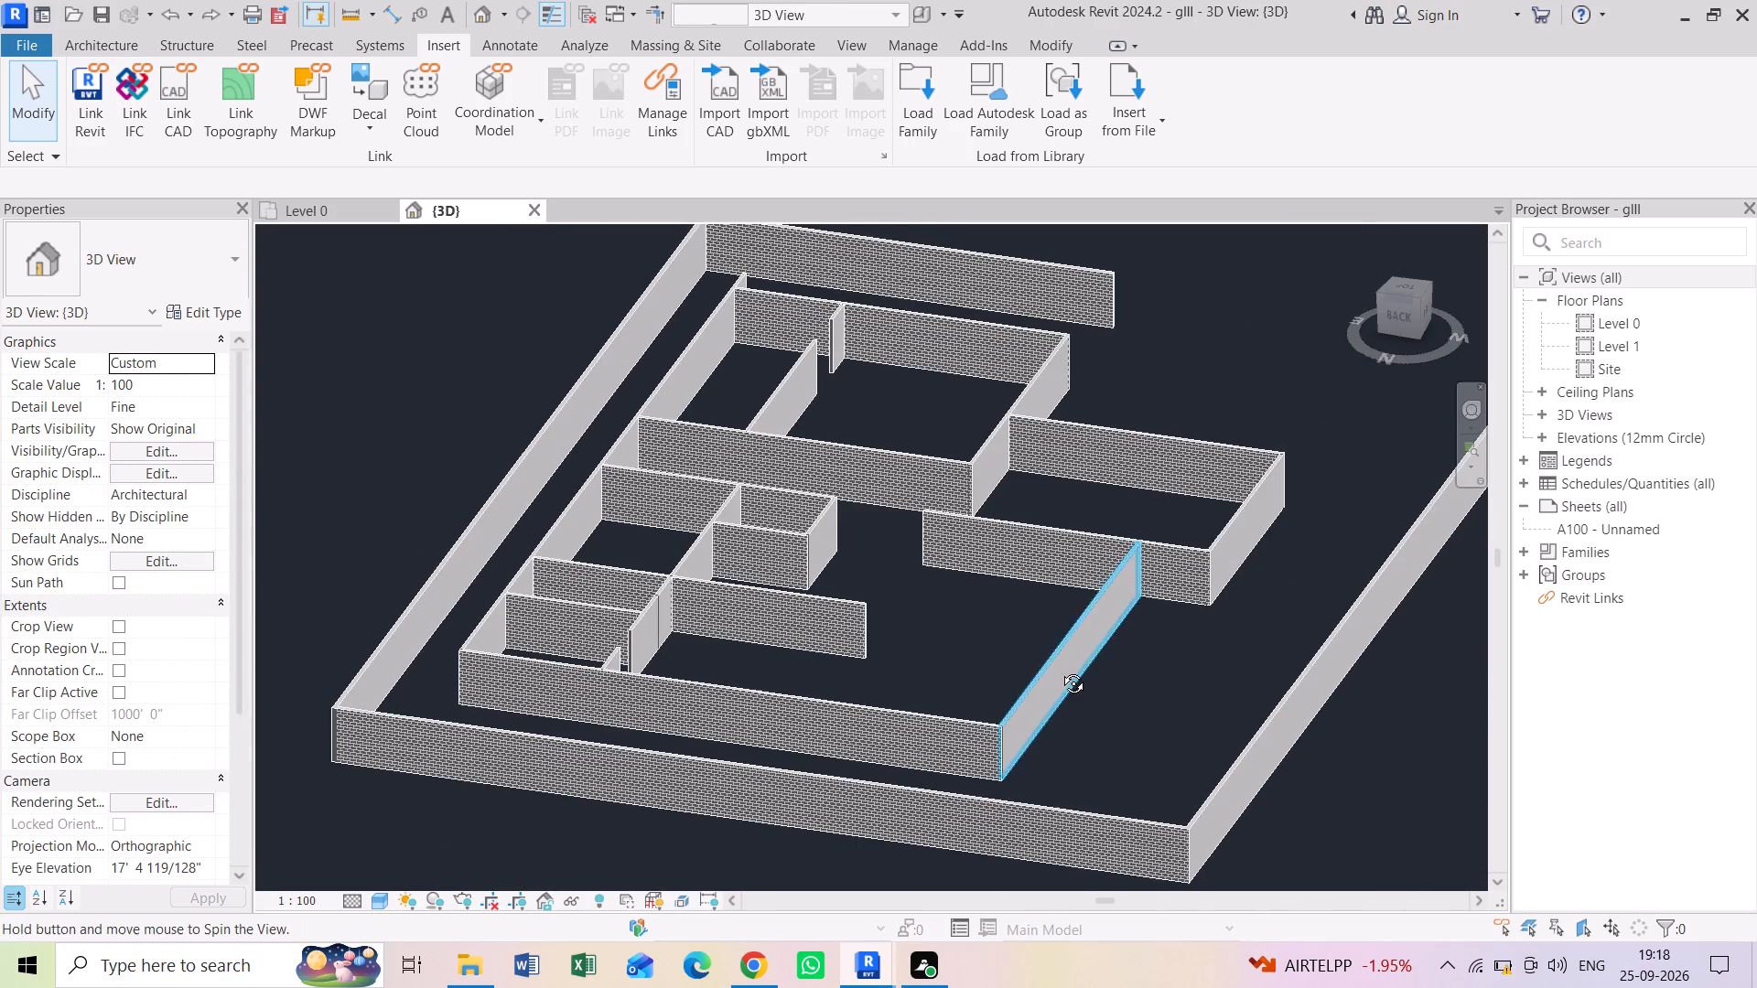
{"action": "middle_click_drag", "start_coordinate": [1060, 670], "coordinate": [694, 620], "text": "shift"}
{"action": "scroll", "coordinate": [825, 556], "scroll_direction": "down", "scroll_amount": 5}
{"action": "middle_click_drag", "start_coordinate": [806, 601], "coordinate": [1042, 463]}
{"action": "middle_click_drag", "start_coordinate": [1048, 474], "coordinate": [1026, 576], "text": "shift"}
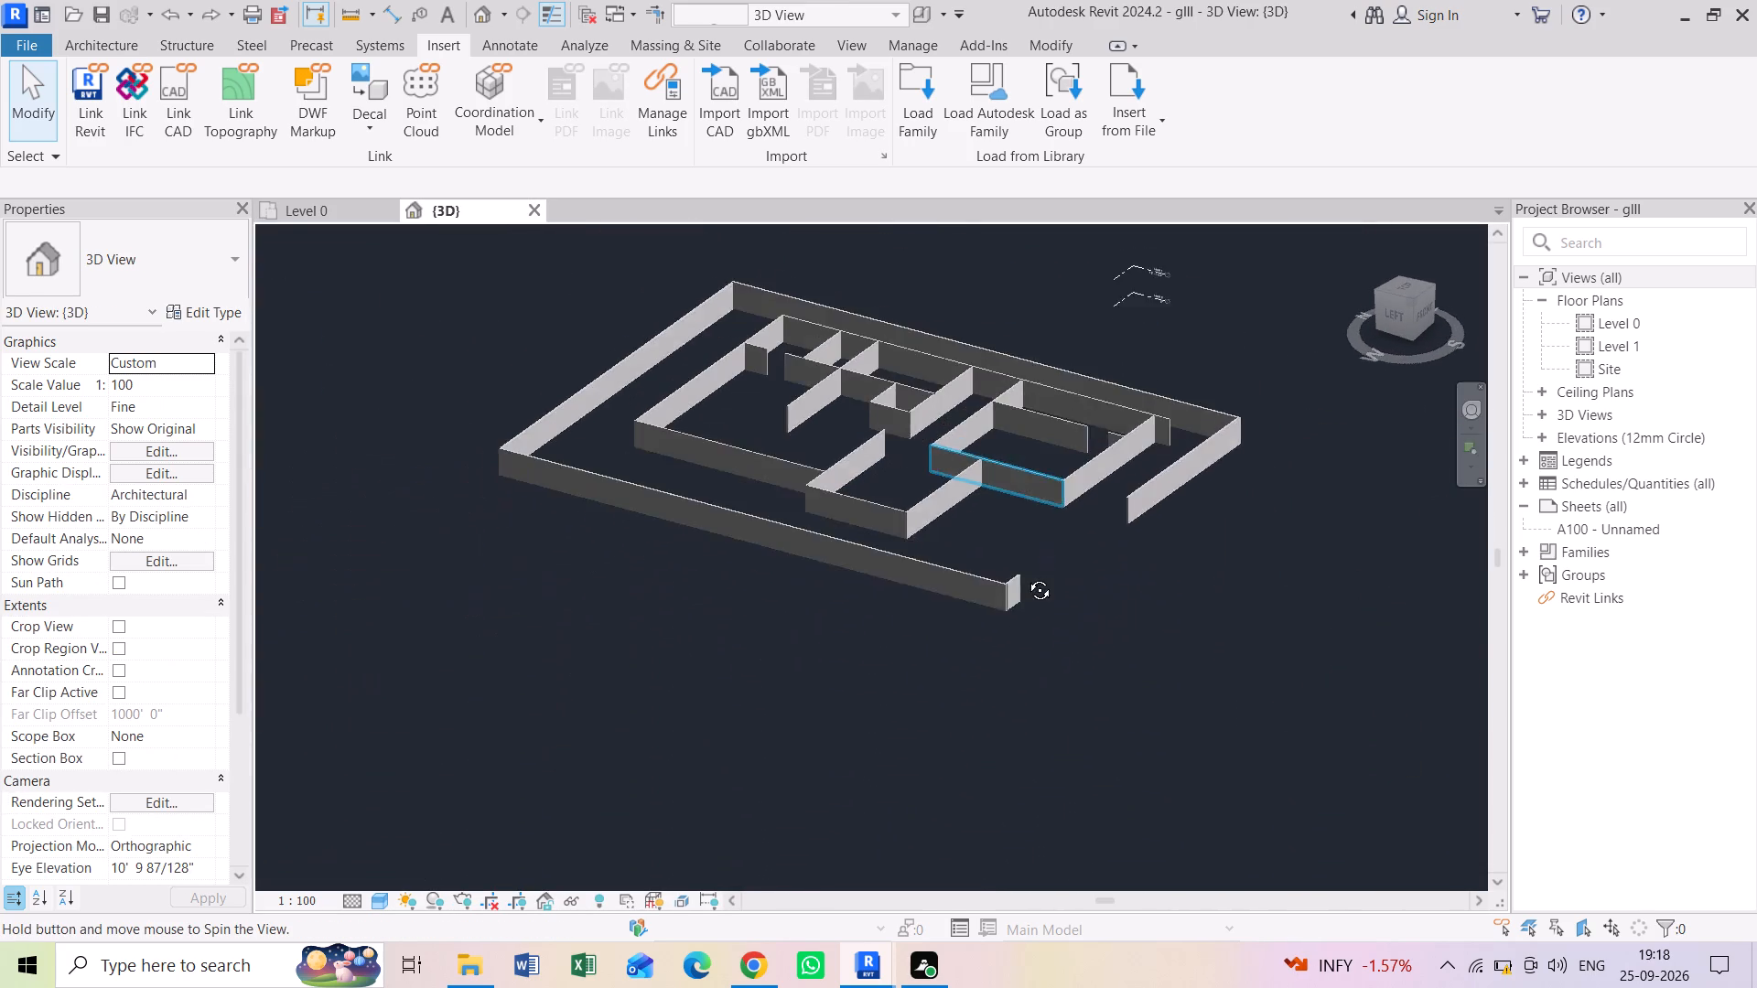
{"action": "middle_click_drag", "start_coordinate": [1026, 576], "coordinate": [981, 507], "text": "shift"}
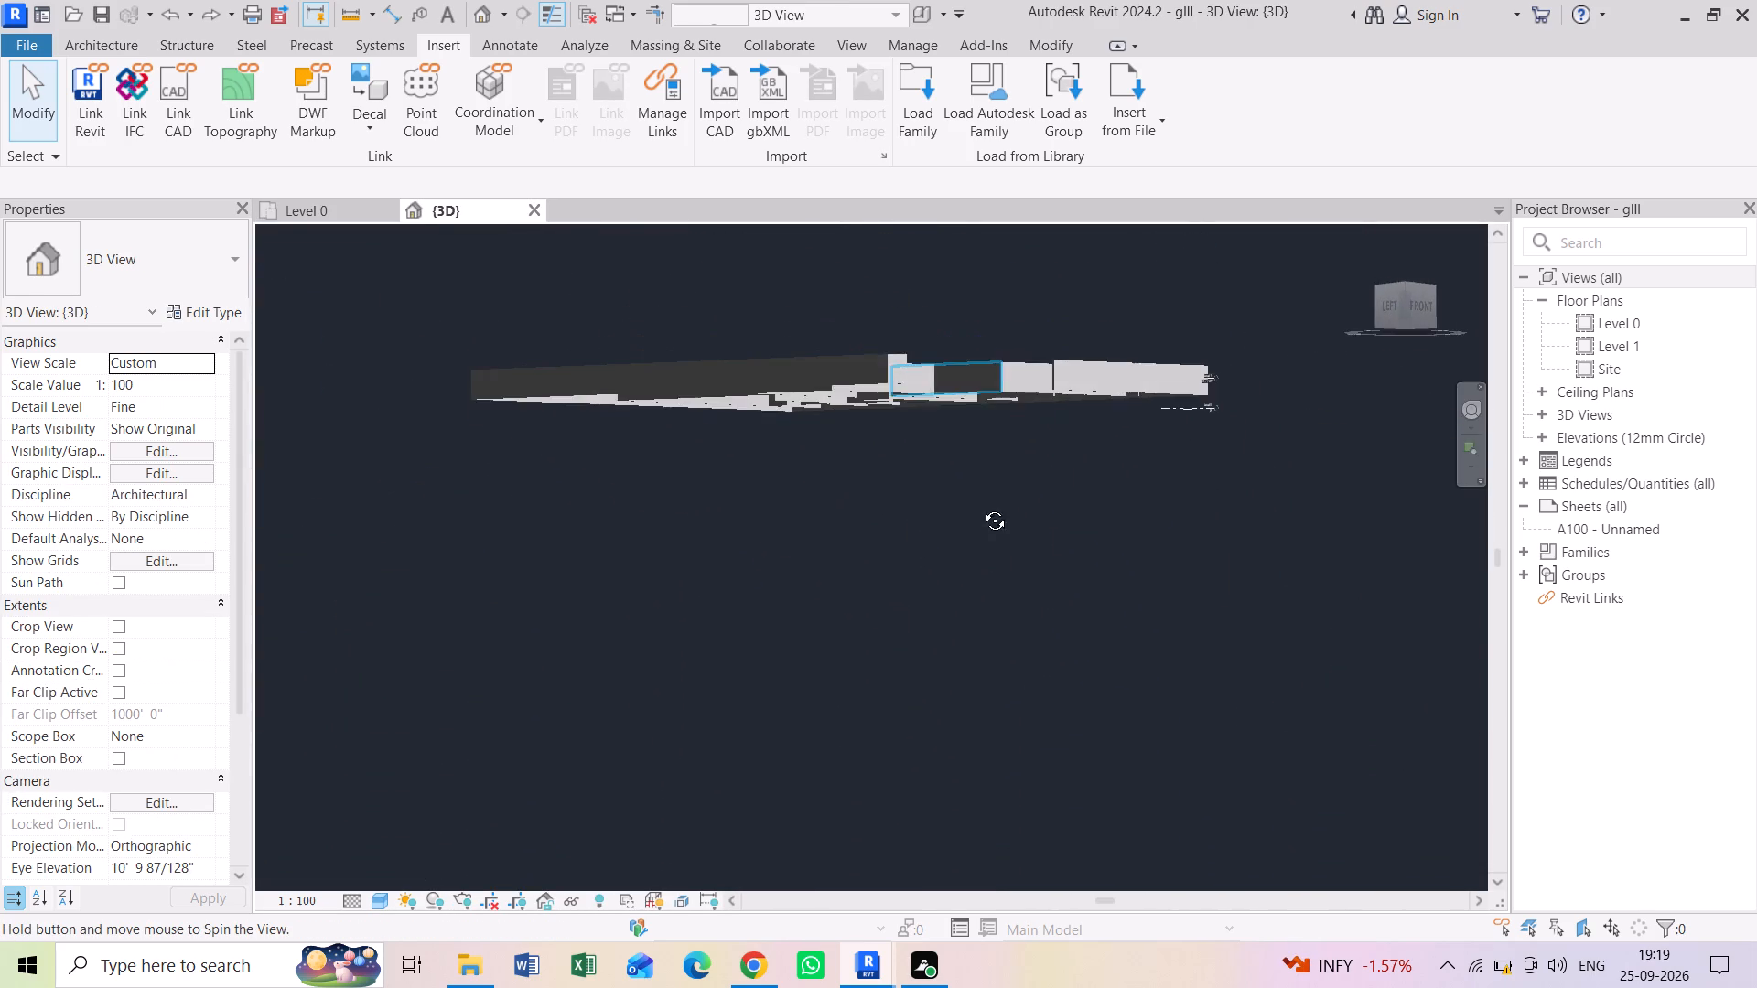
{"action": "middle_click_drag", "start_coordinate": [981, 507], "coordinate": [984, 548], "text": "shift"}
Return to the Level 0 floor plan and save the project.
{"action": "left_click", "coordinate": [307, 214]}
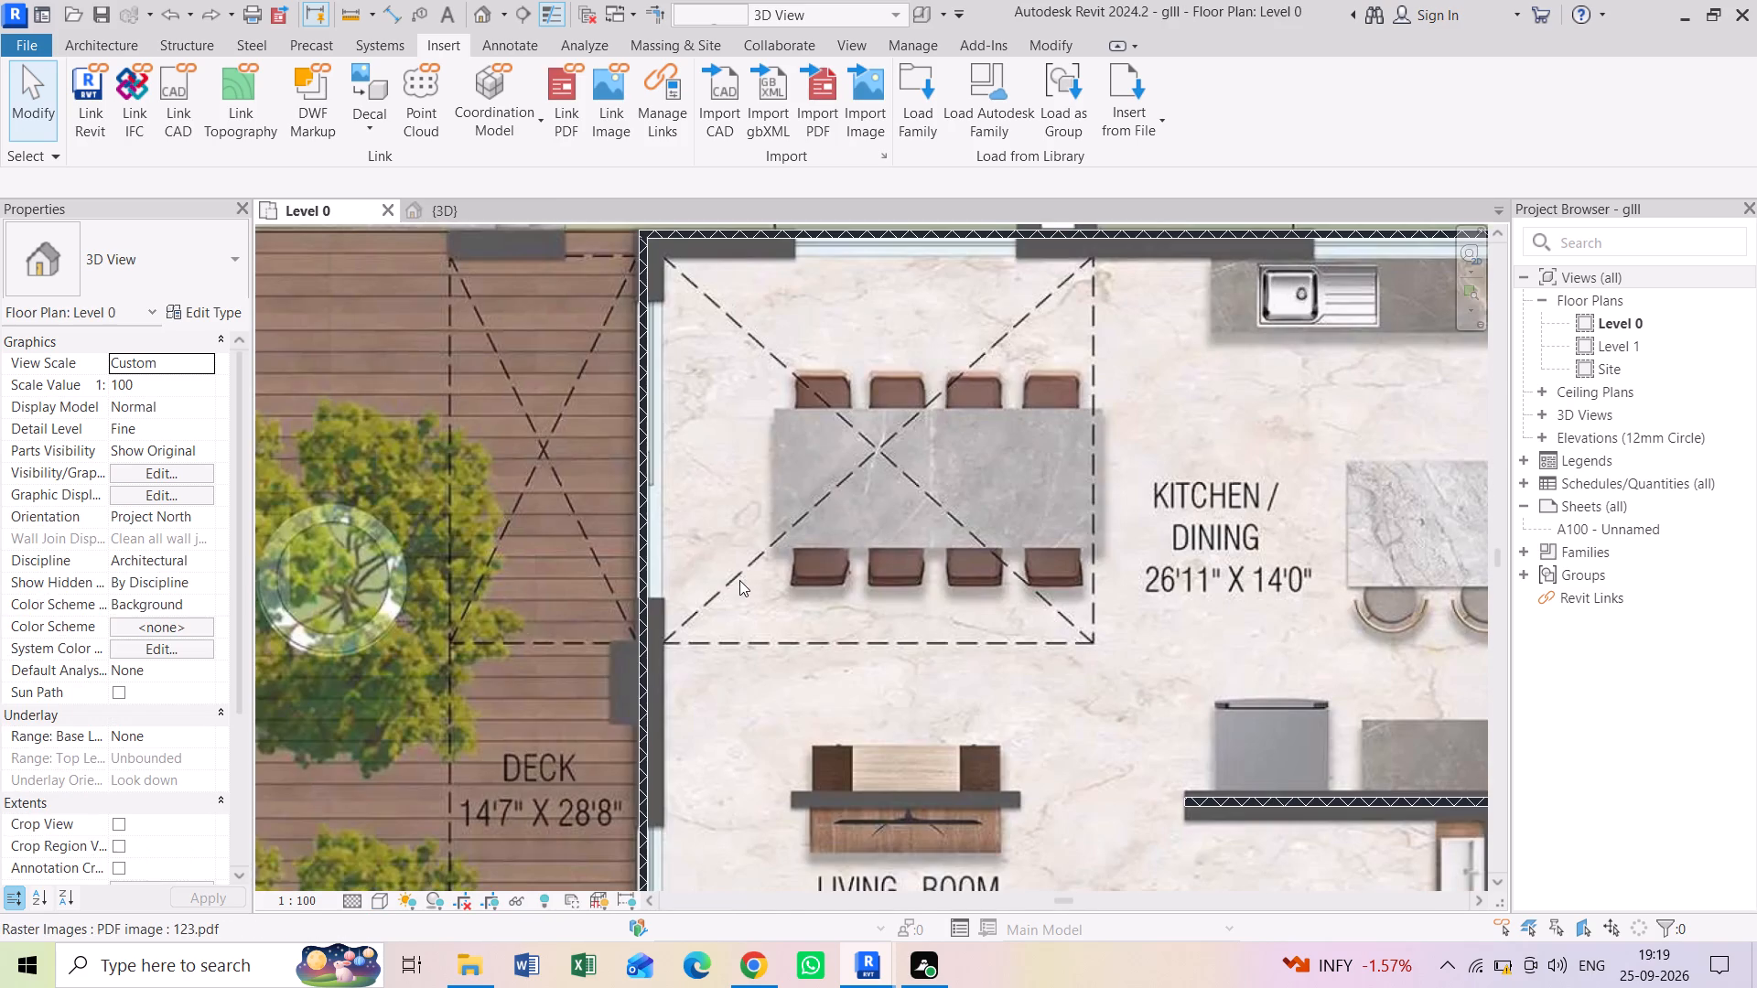
{"action": "key", "text": "ctrl+s"}
{"action": "key", "text": "ctrl+s"}
{"action": "key", "text": "ctrl+s"}
{"action": "key", "text": "ctrl+s"}
{"action": "key", "text": "ctrl+s"}
{"action": "key", "text": "ctrl+s"}
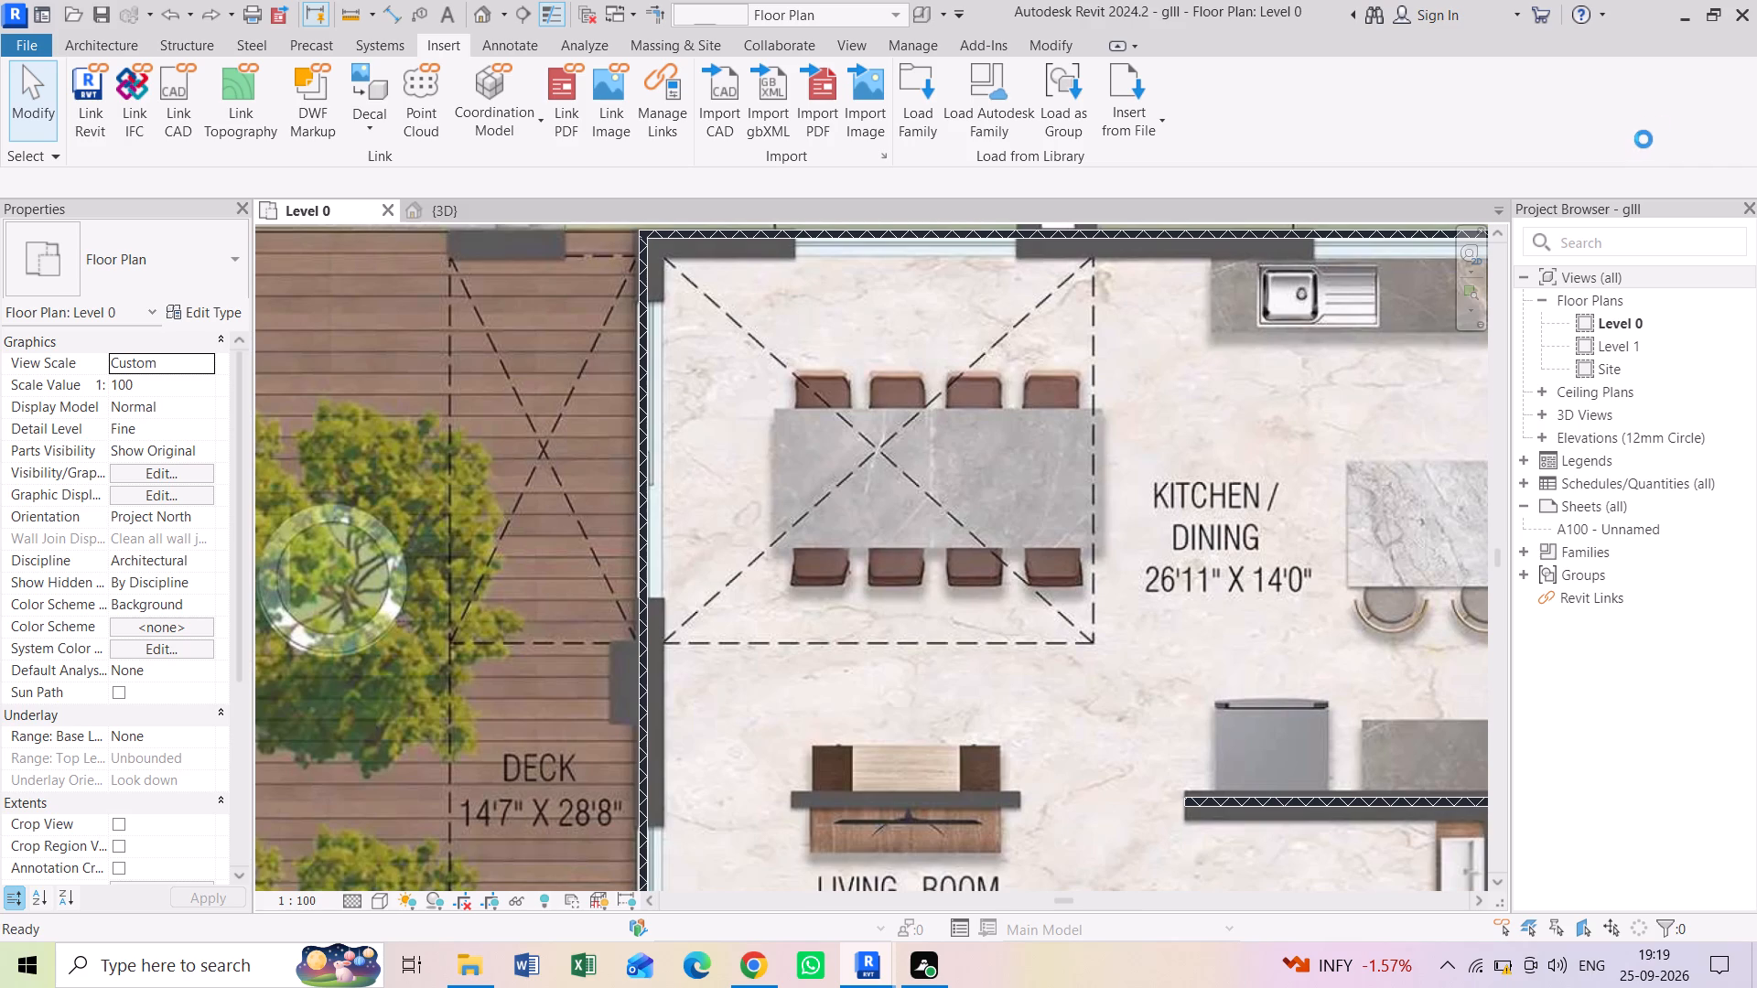
Minimize the Revit window.
{"action": "left_click", "coordinate": [1687, 25]}
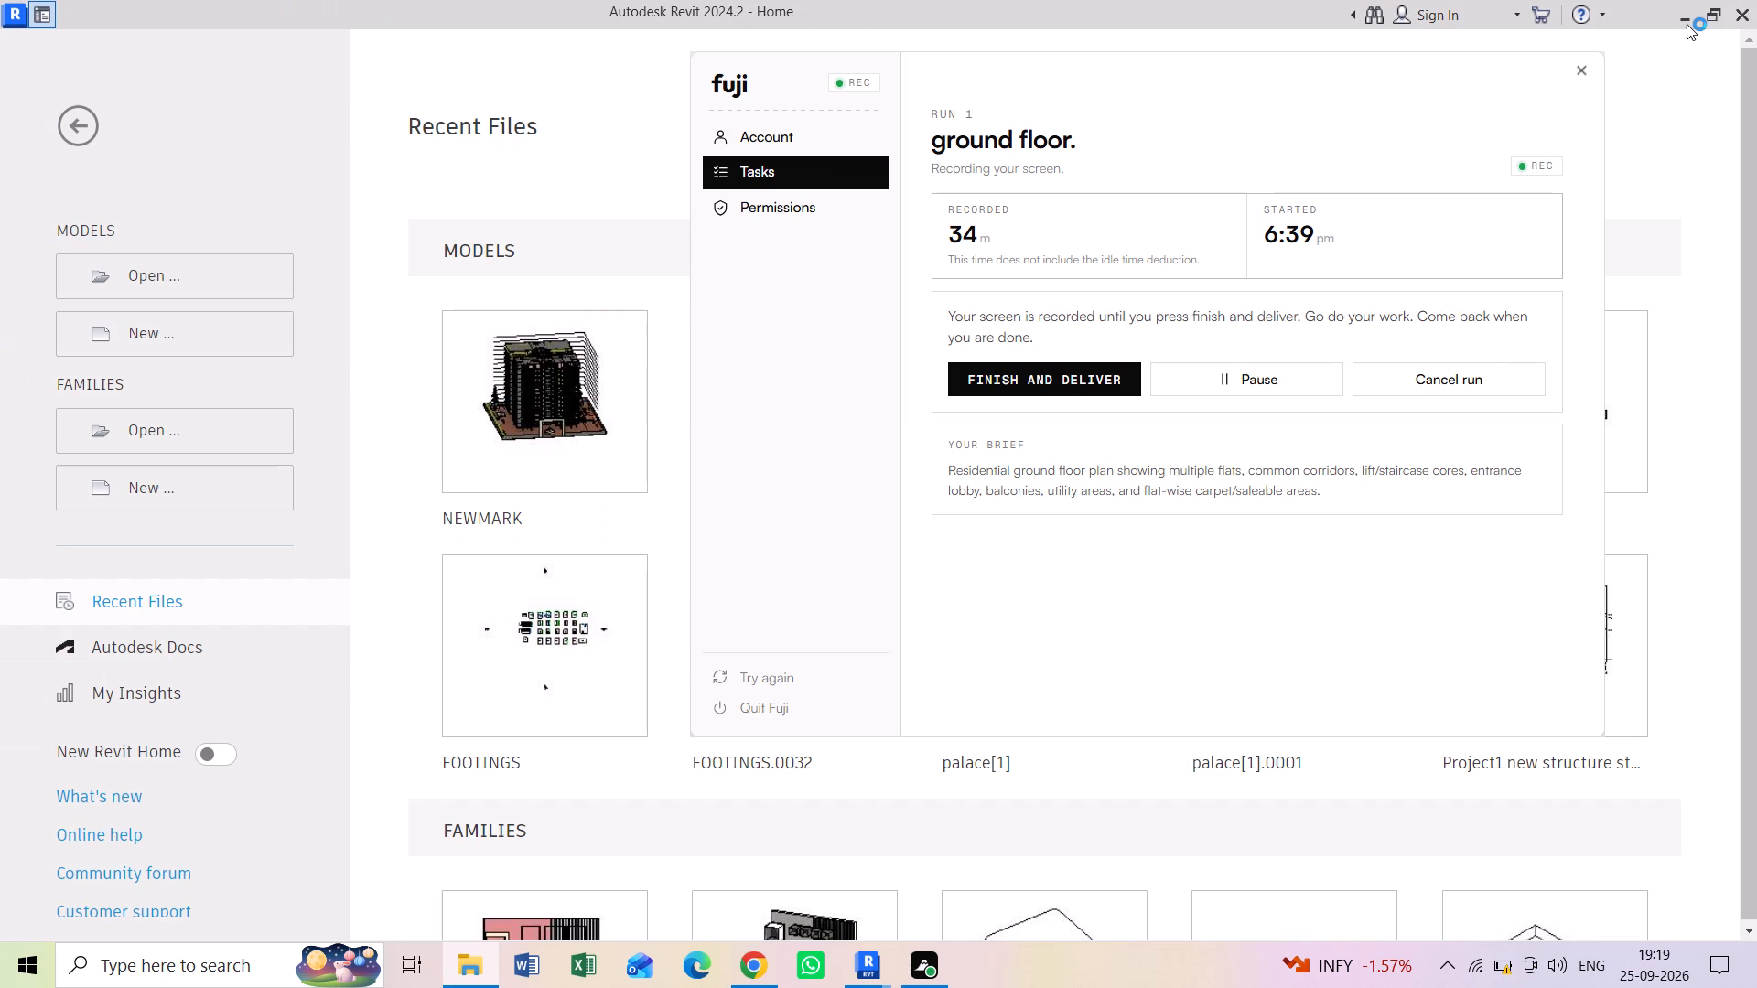
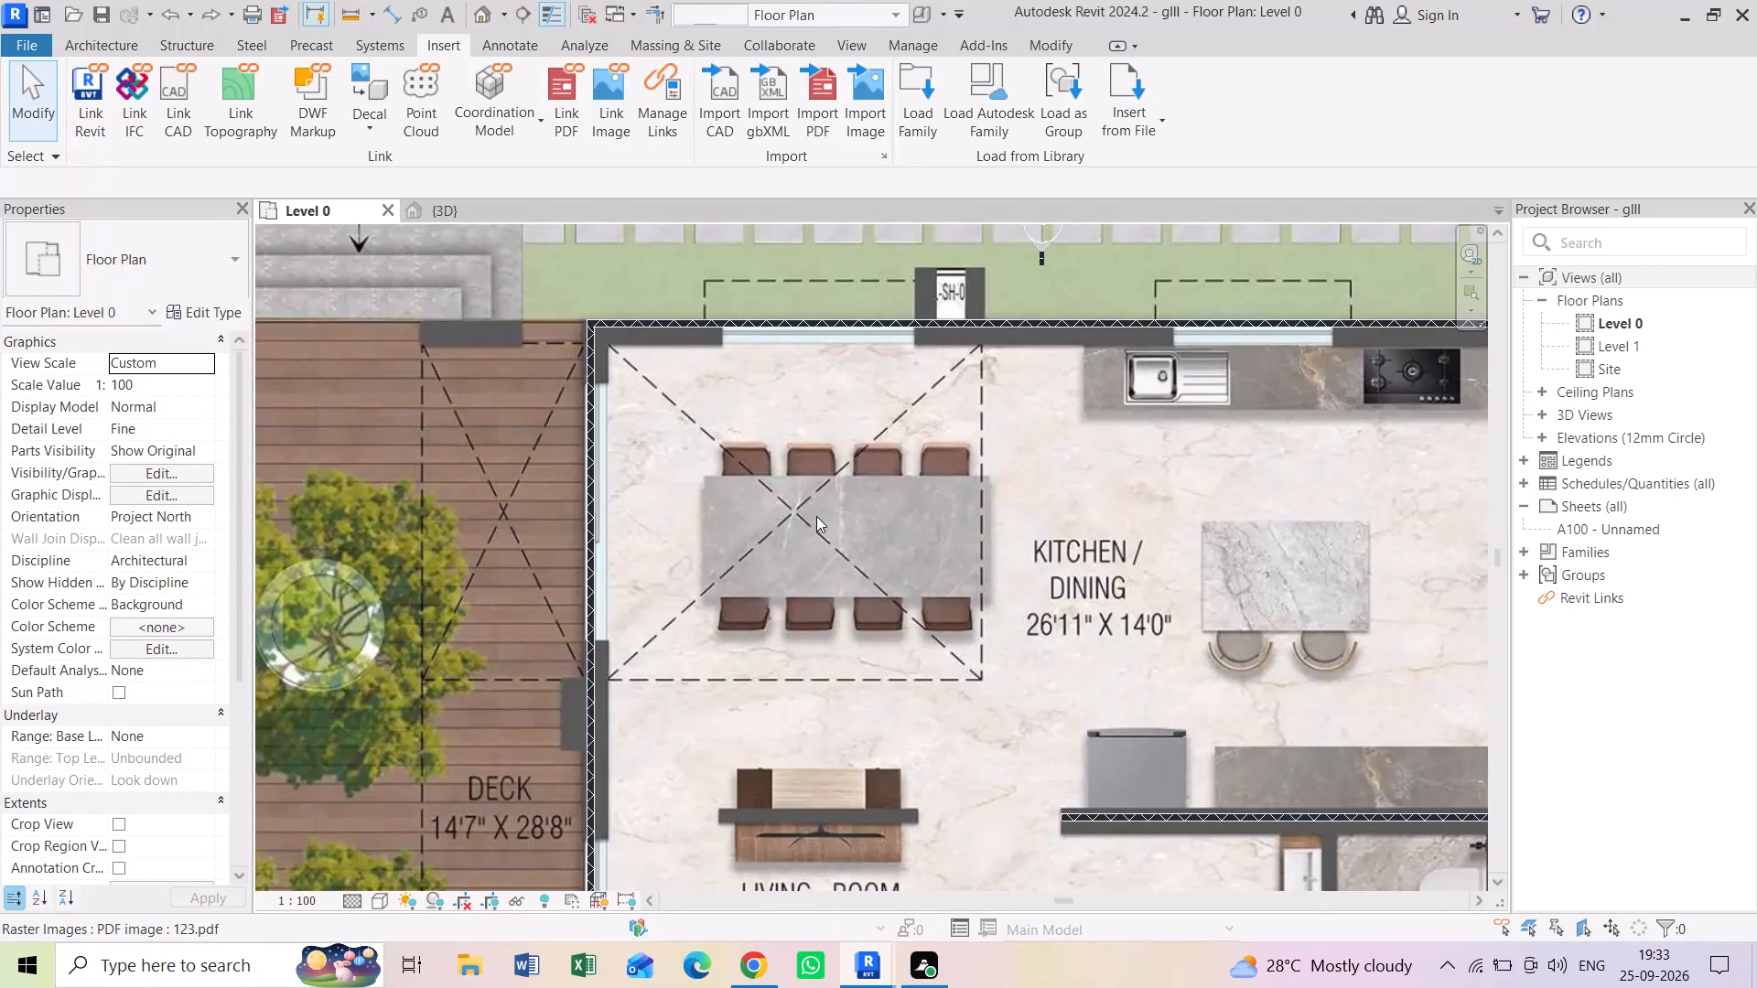
Examine the modelled house and boundary walls against the floor plan image across the whole Level 0 plan.
{"action": "scroll", "coordinate": [816, 516], "scroll_direction": "down", "scroll_amount": 5}
{"action": "middle_click_drag", "start_coordinate": [900, 587], "coordinate": [770, 329]}
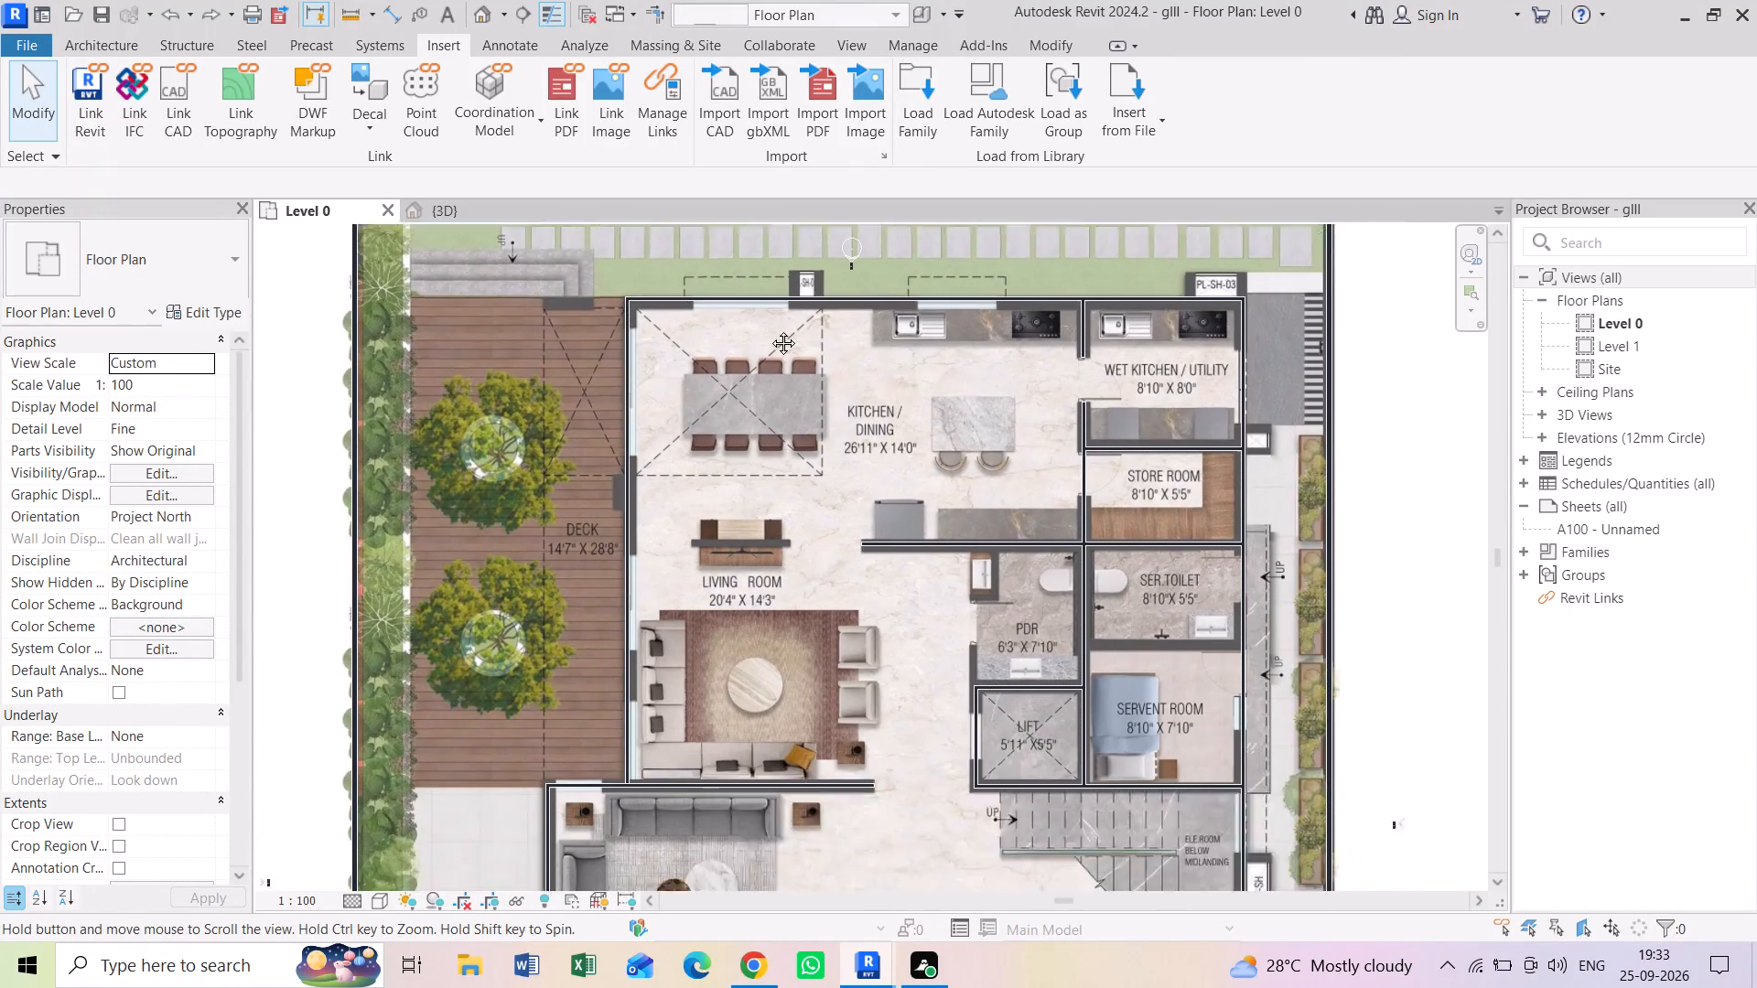
{"action": "middle_click_drag", "start_coordinate": [770, 329], "coordinate": [747, 249]}
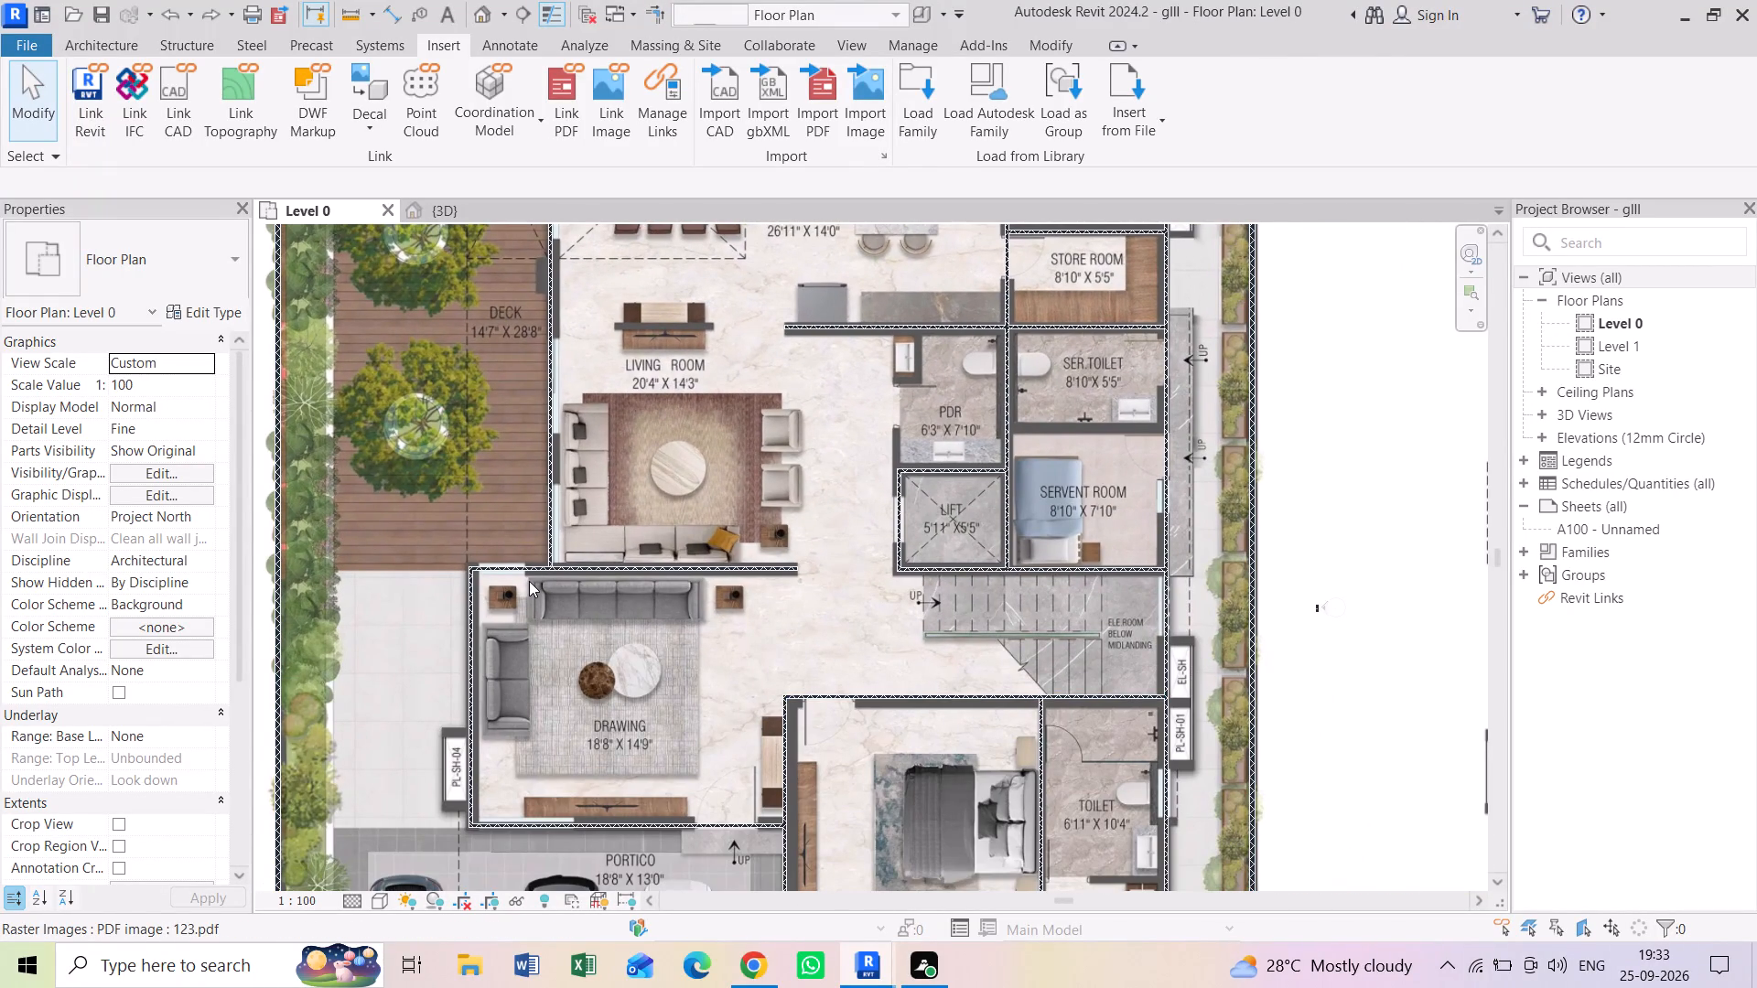
{"action": "scroll", "coordinate": [529, 578], "scroll_direction": "up", "scroll_amount": 7}
{"action": "scroll", "coordinate": [529, 578], "scroll_direction": "down", "scroll_amount": 6}
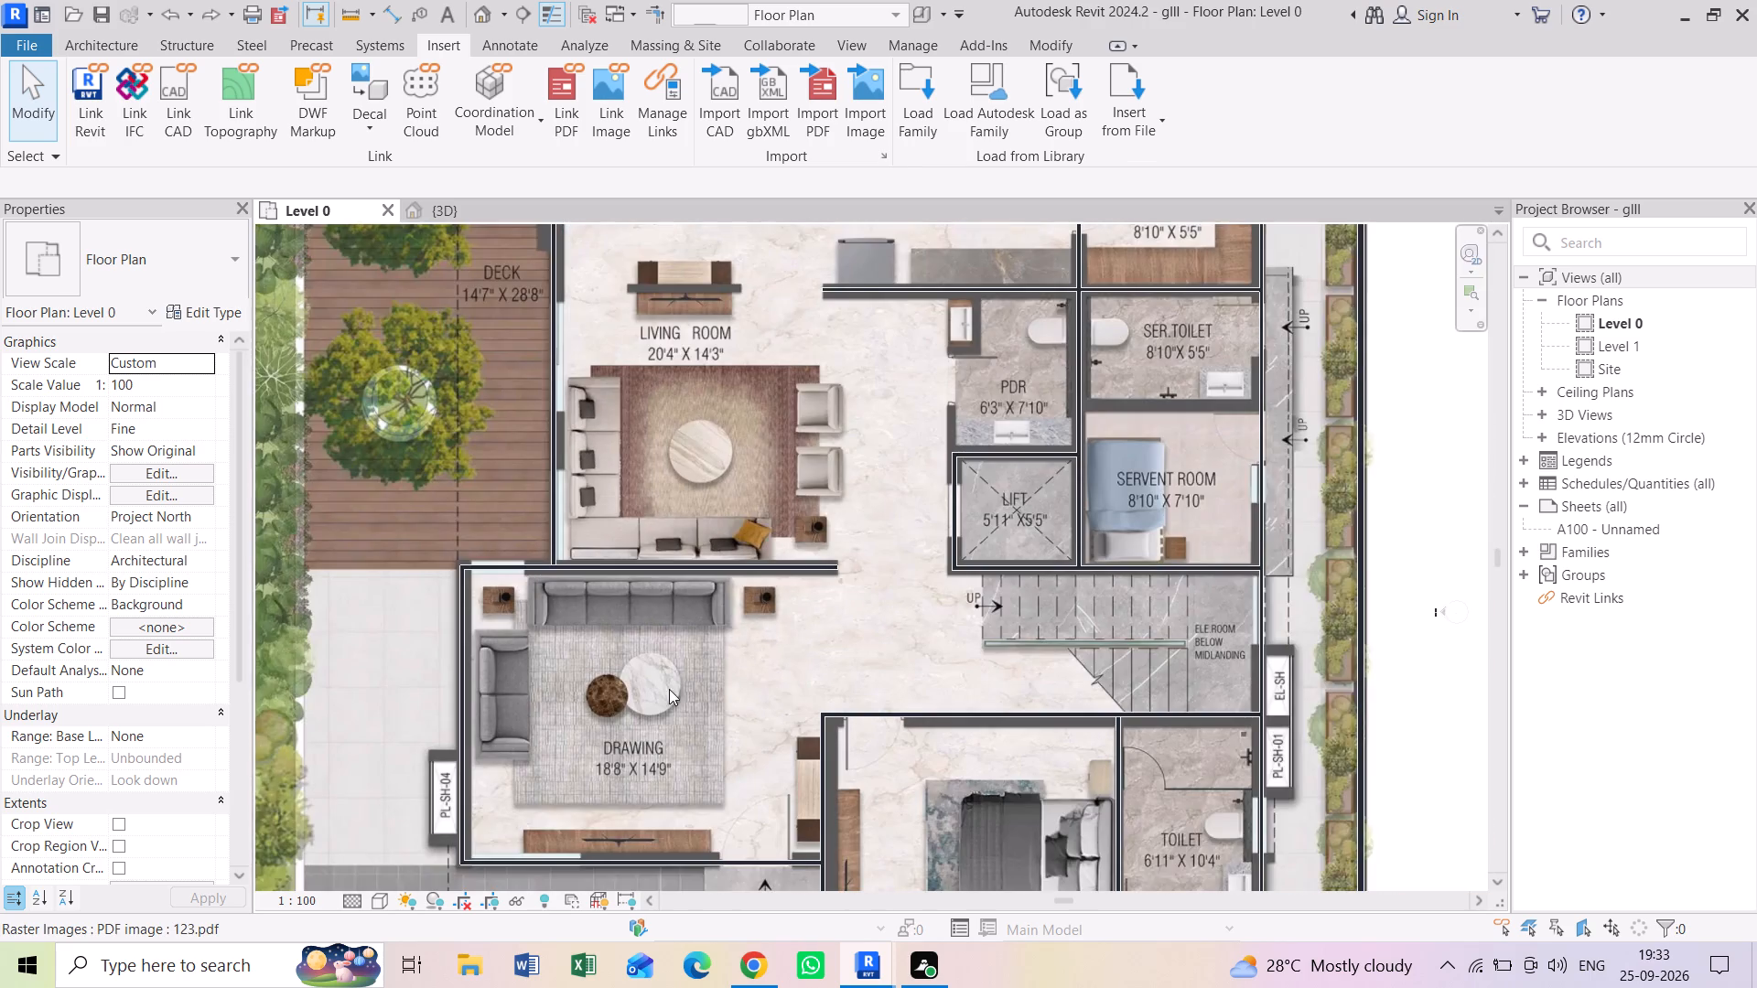
{"action": "middle_click_drag", "start_coordinate": [669, 689], "coordinate": [567, 287]}
{"action": "middle_click_drag", "start_coordinate": [658, 506], "coordinate": [693, 403]}
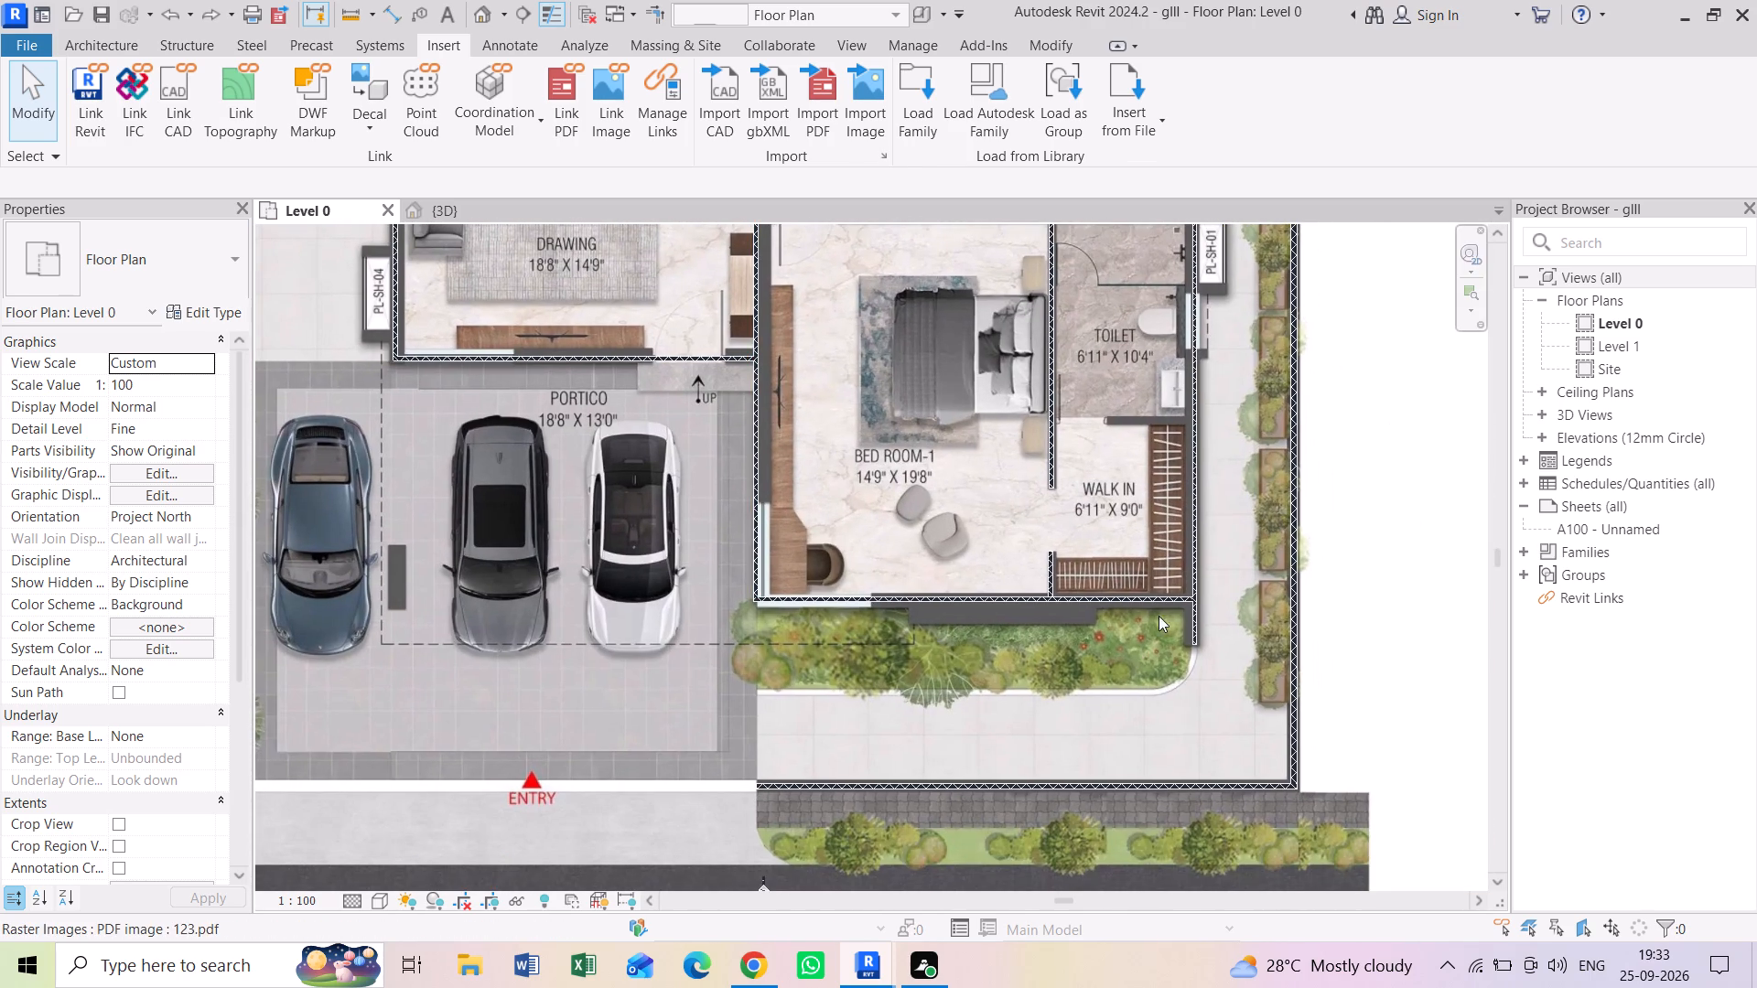
{"action": "scroll", "coordinate": [1209, 592], "scroll_direction": "up", "scroll_amount": 5}
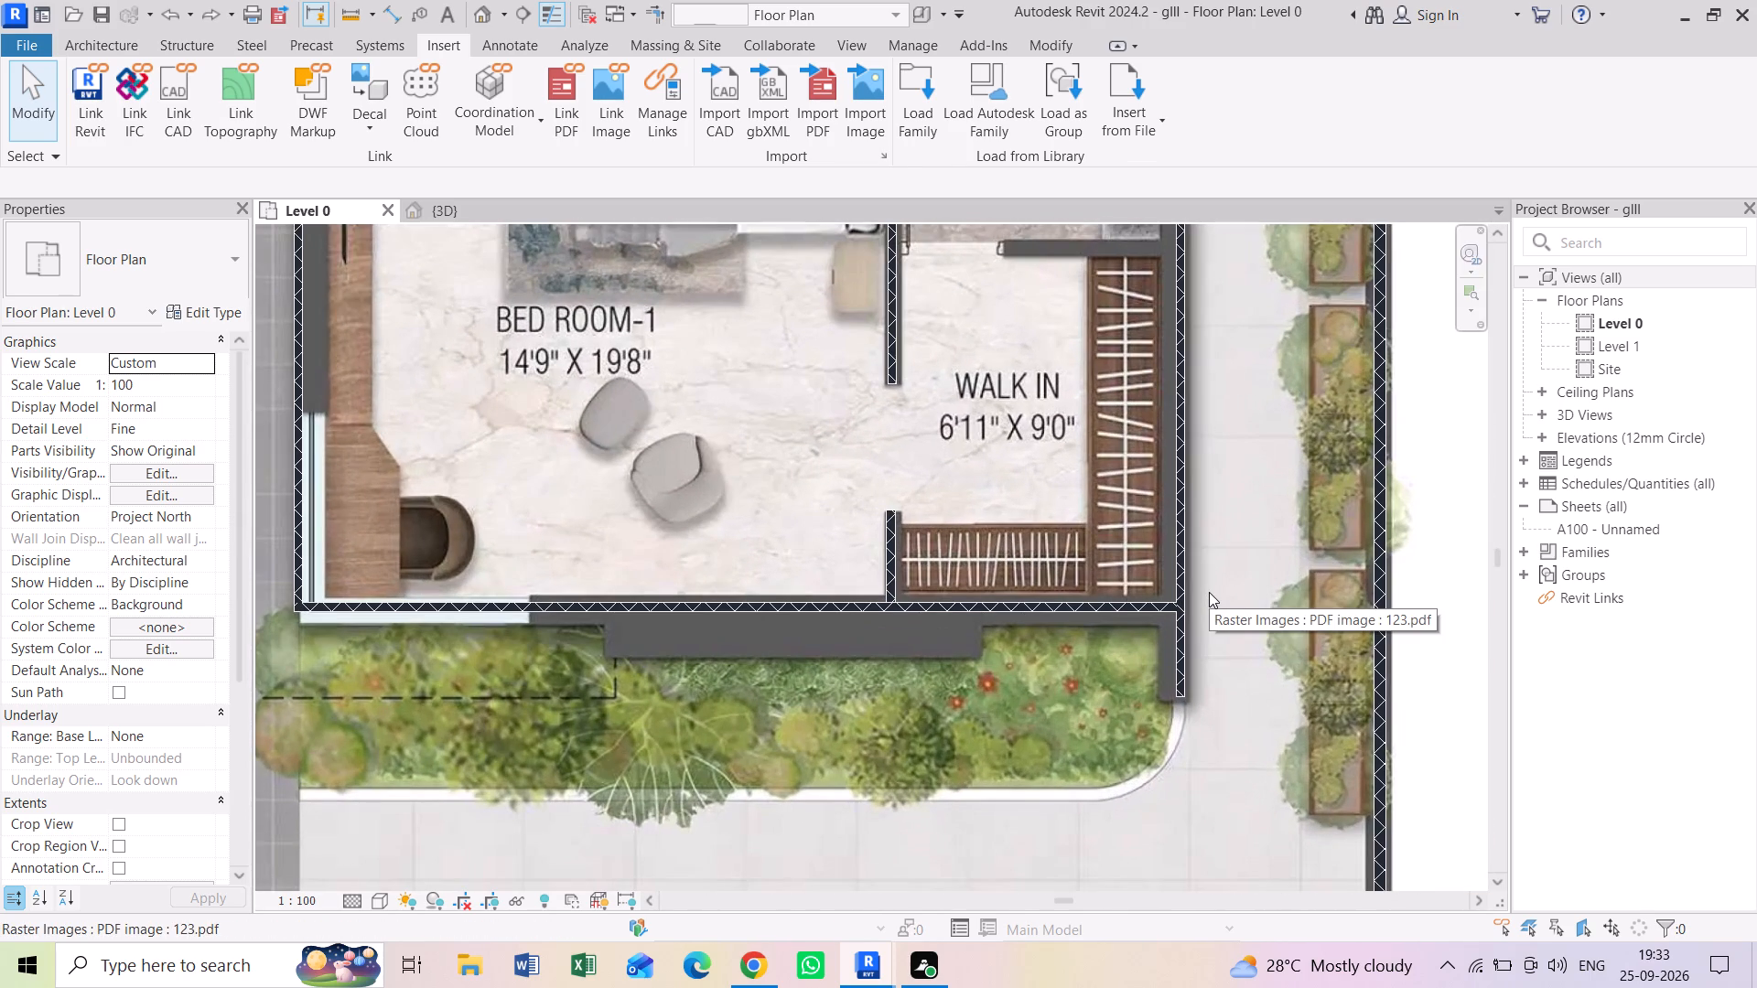
{"action": "scroll", "coordinate": [1209, 592], "scroll_direction": "down", "scroll_amount": 1}
{"action": "middle_click_drag", "start_coordinate": [519, 360], "coordinate": [531, 652]}
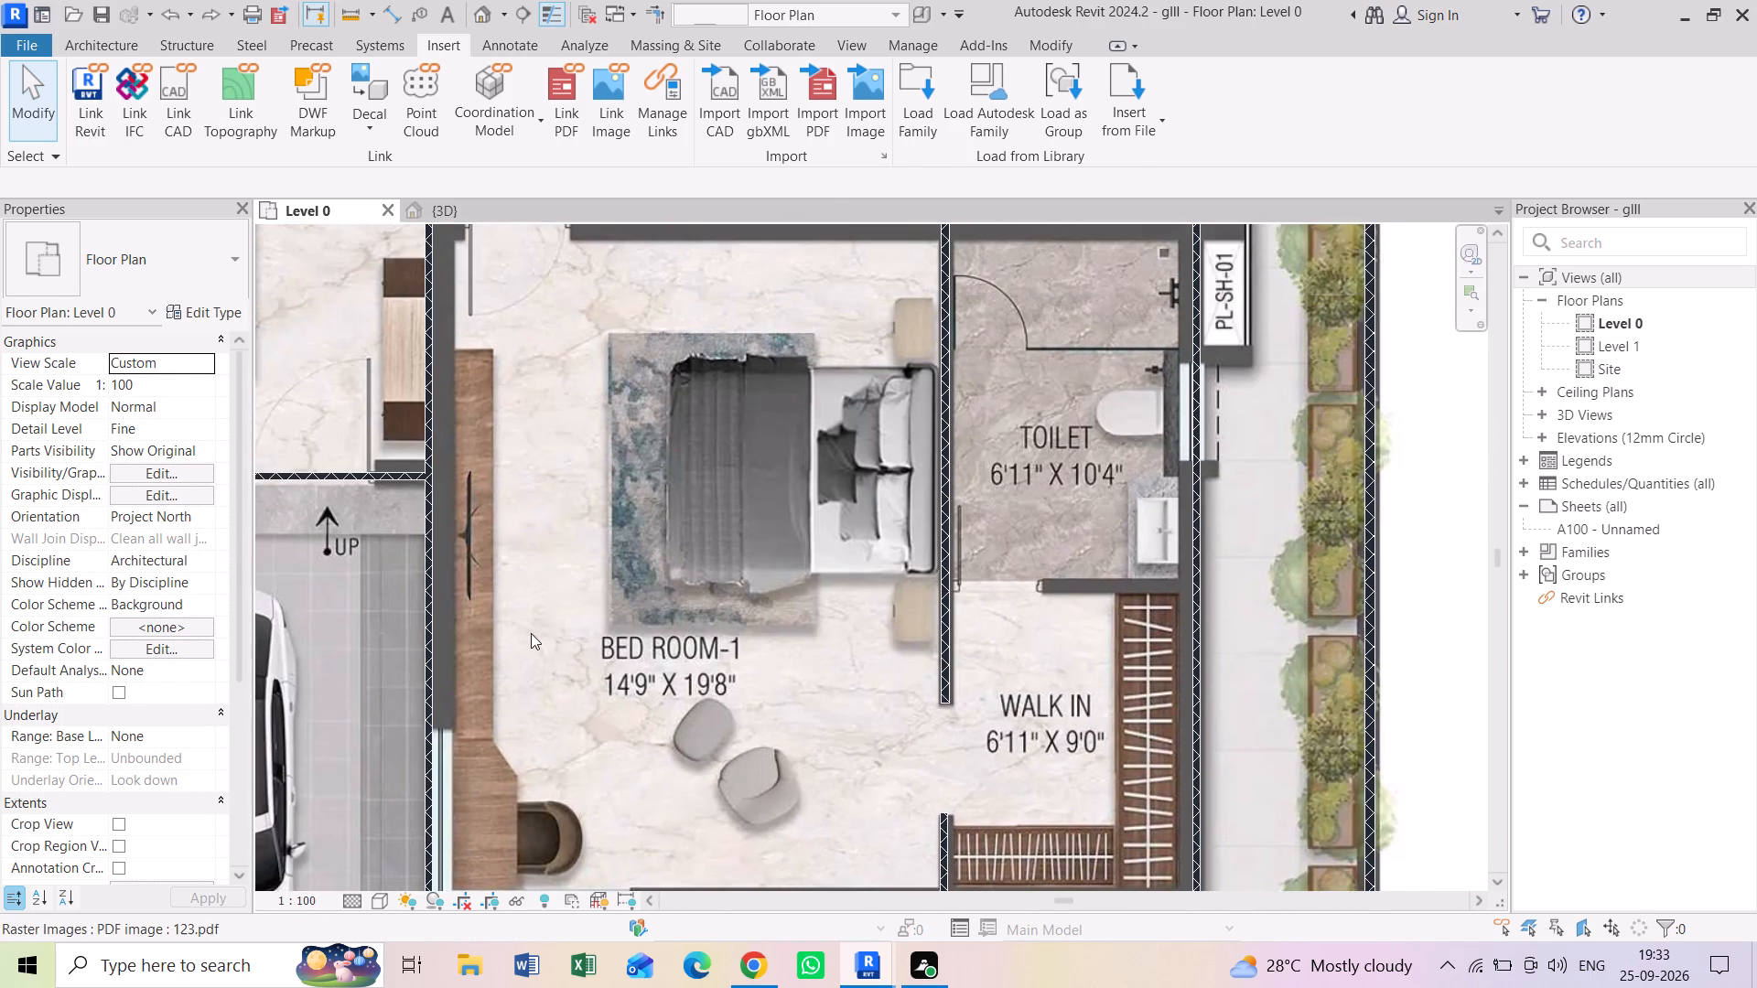
{"action": "middle_click_drag", "start_coordinate": [704, 410], "coordinate": [735, 704]}
{"action": "scroll", "coordinate": [822, 543], "scroll_direction": "up", "scroll_amount": 3}
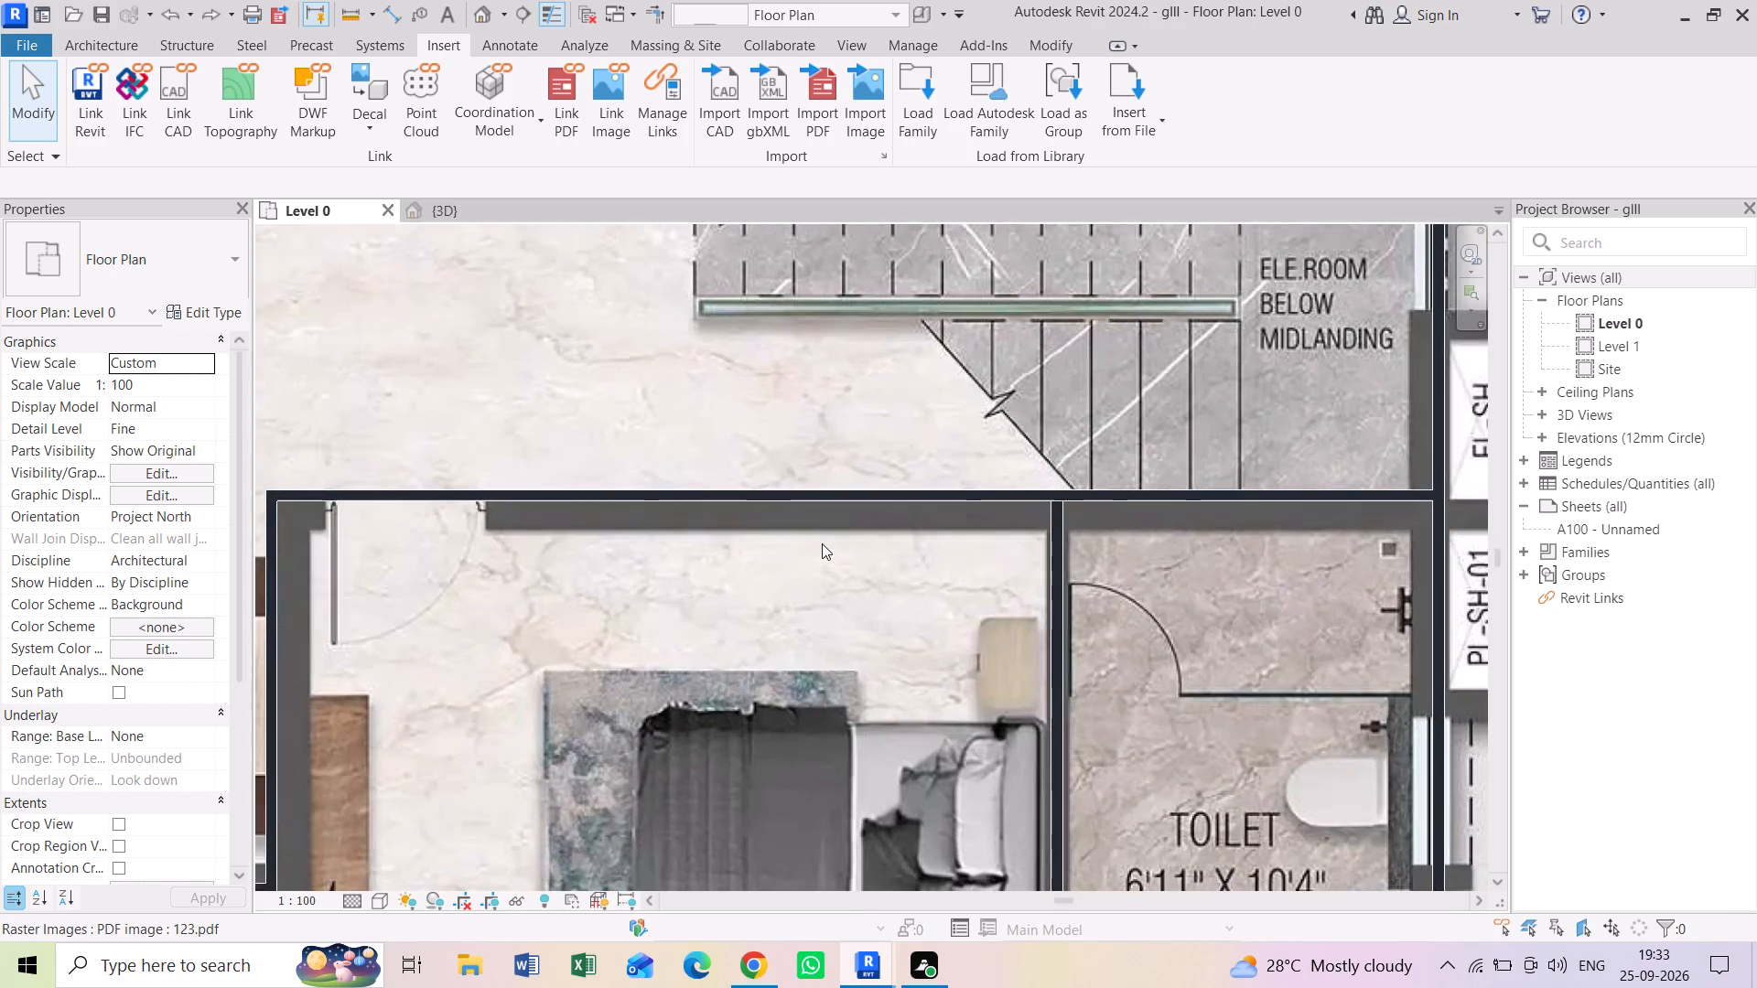
{"action": "scroll", "coordinate": [829, 539], "scroll_direction": "down", "scroll_amount": 2}
{"action": "middle_click_drag", "start_coordinate": [1051, 440], "coordinate": [797, 668]}
{"action": "scroll", "coordinate": [1016, 451], "scroll_direction": "down", "scroll_amount": 1}
{"action": "middle_click_drag", "start_coordinate": [957, 328], "coordinate": [1048, 669]}
{"action": "scroll", "coordinate": [957, 328], "scroll_direction": "down", "scroll_amount": 1}
{"action": "scroll", "coordinate": [1248, 632], "scroll_direction": "up", "scroll_amount": 3}
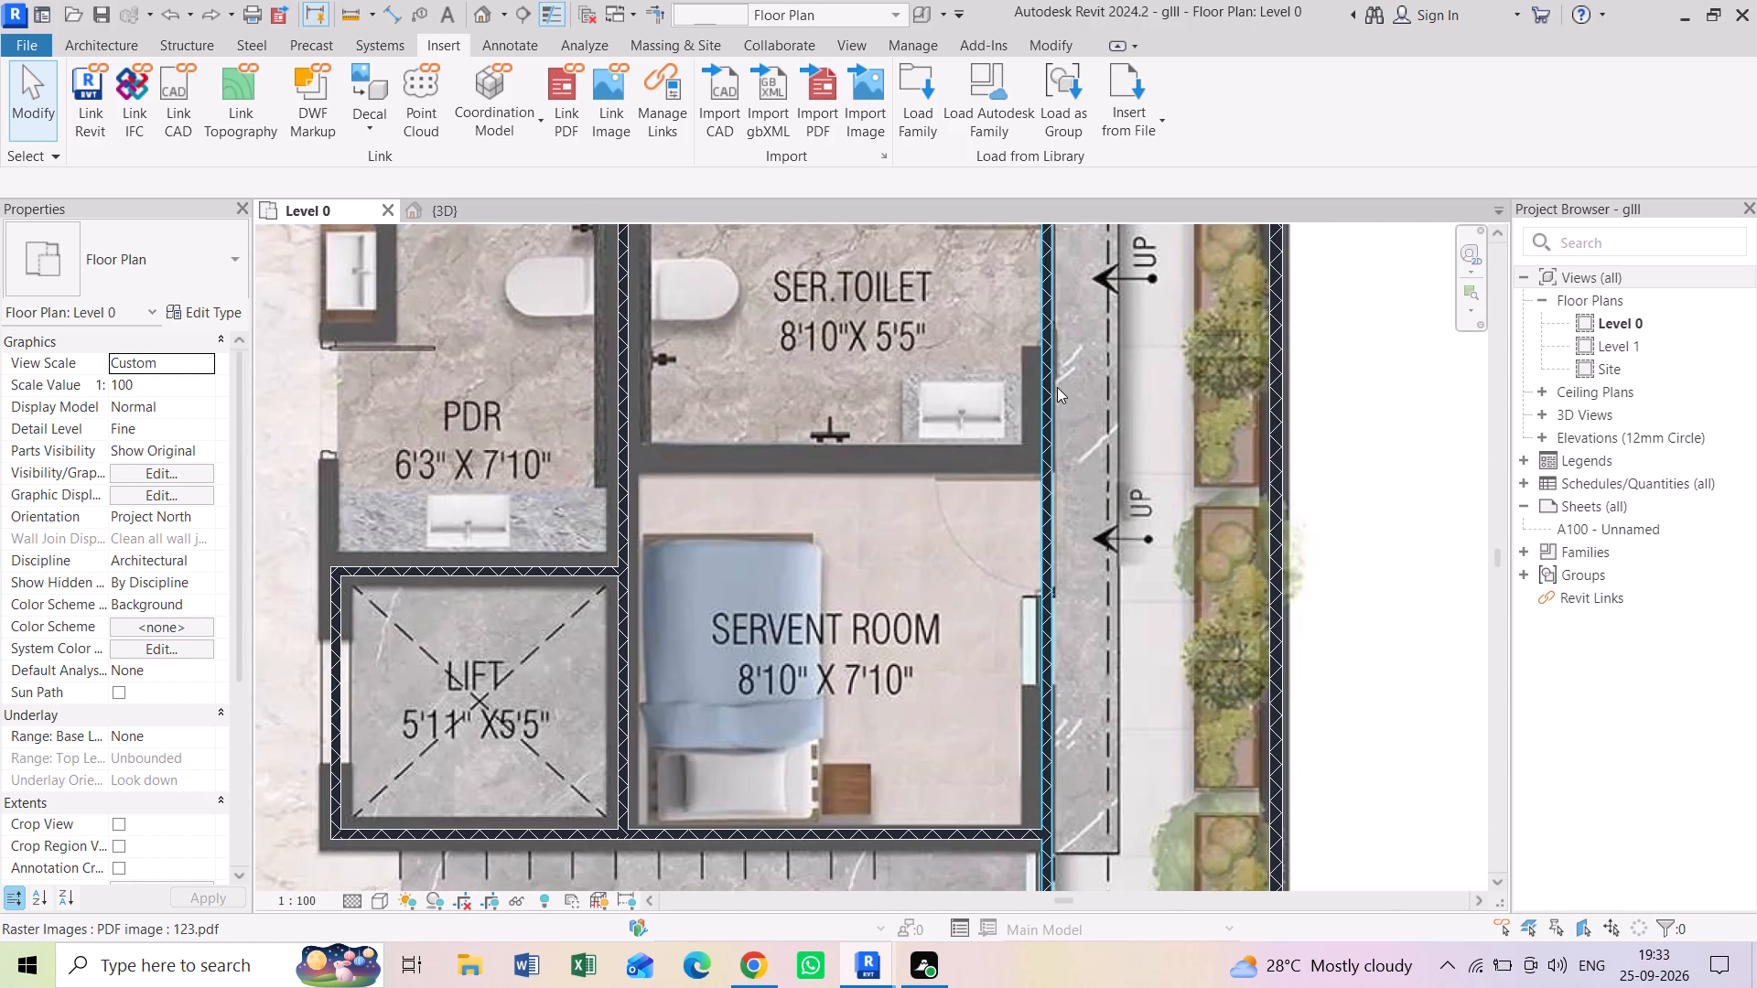
{"action": "left_click", "coordinate": [1057, 390]}
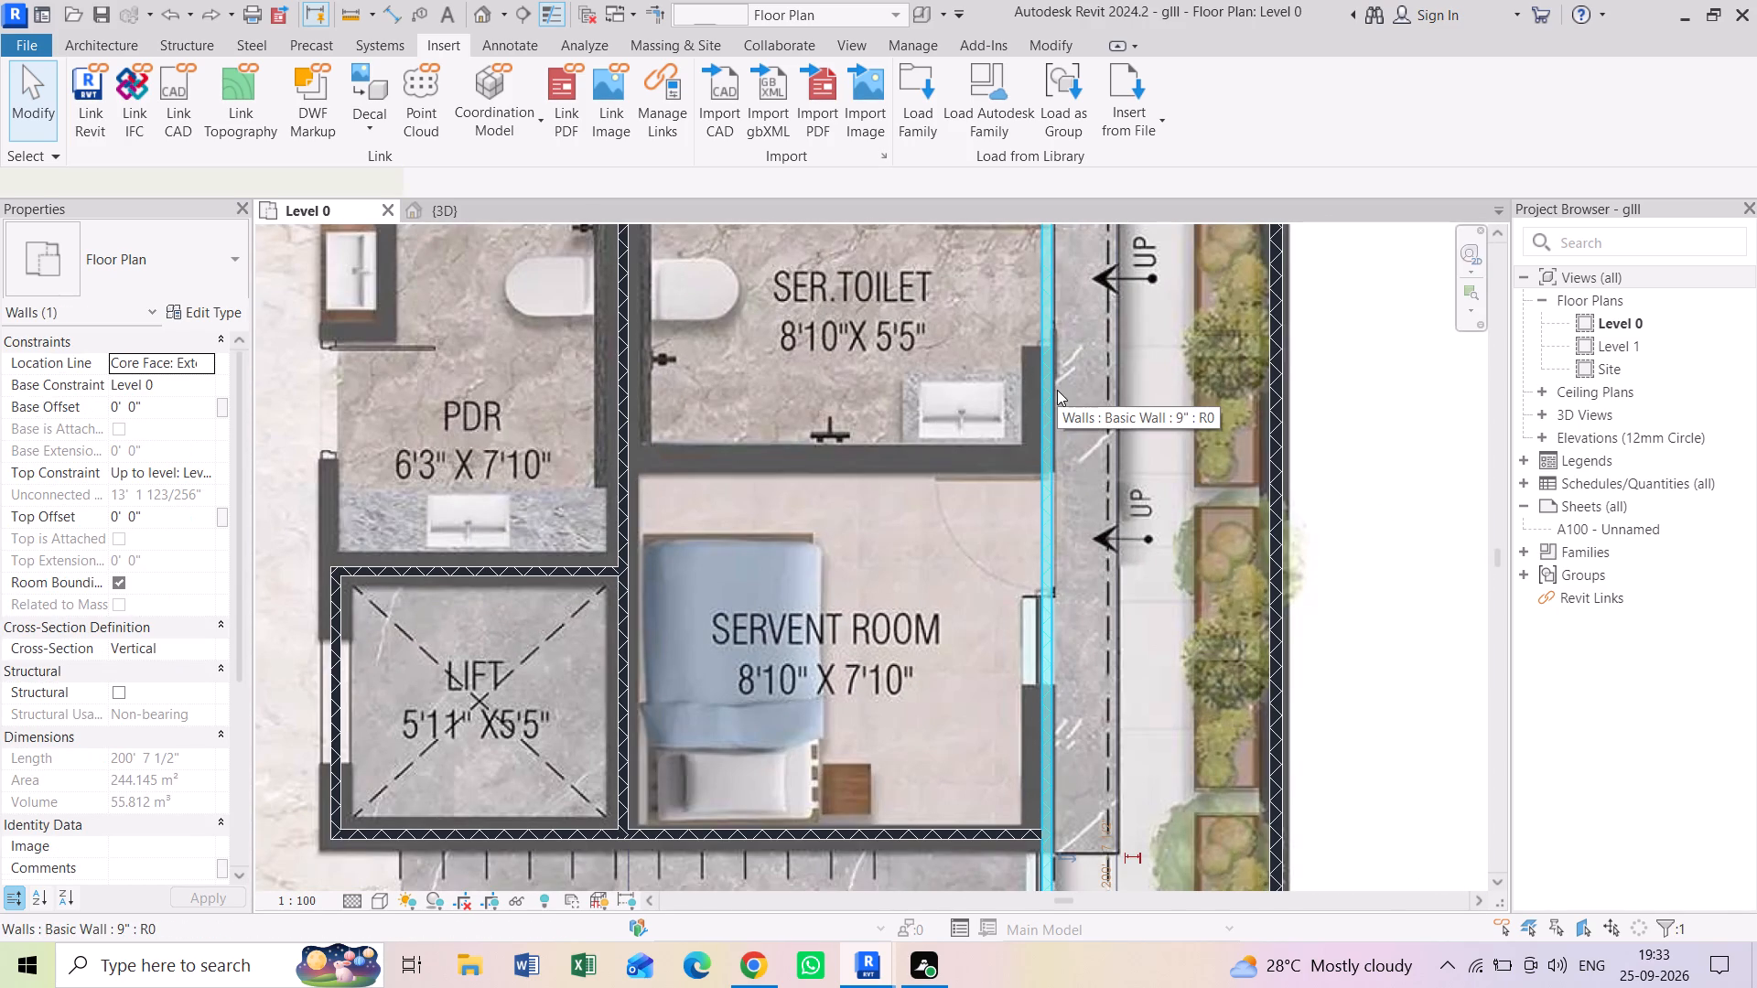
{"action": "key", "text": "Escape"}
{"action": "scroll", "coordinate": [989, 462], "scroll_direction": "down", "scroll_amount": 4}
{"action": "middle_click_drag", "start_coordinate": [903, 365], "coordinate": [943, 497]}
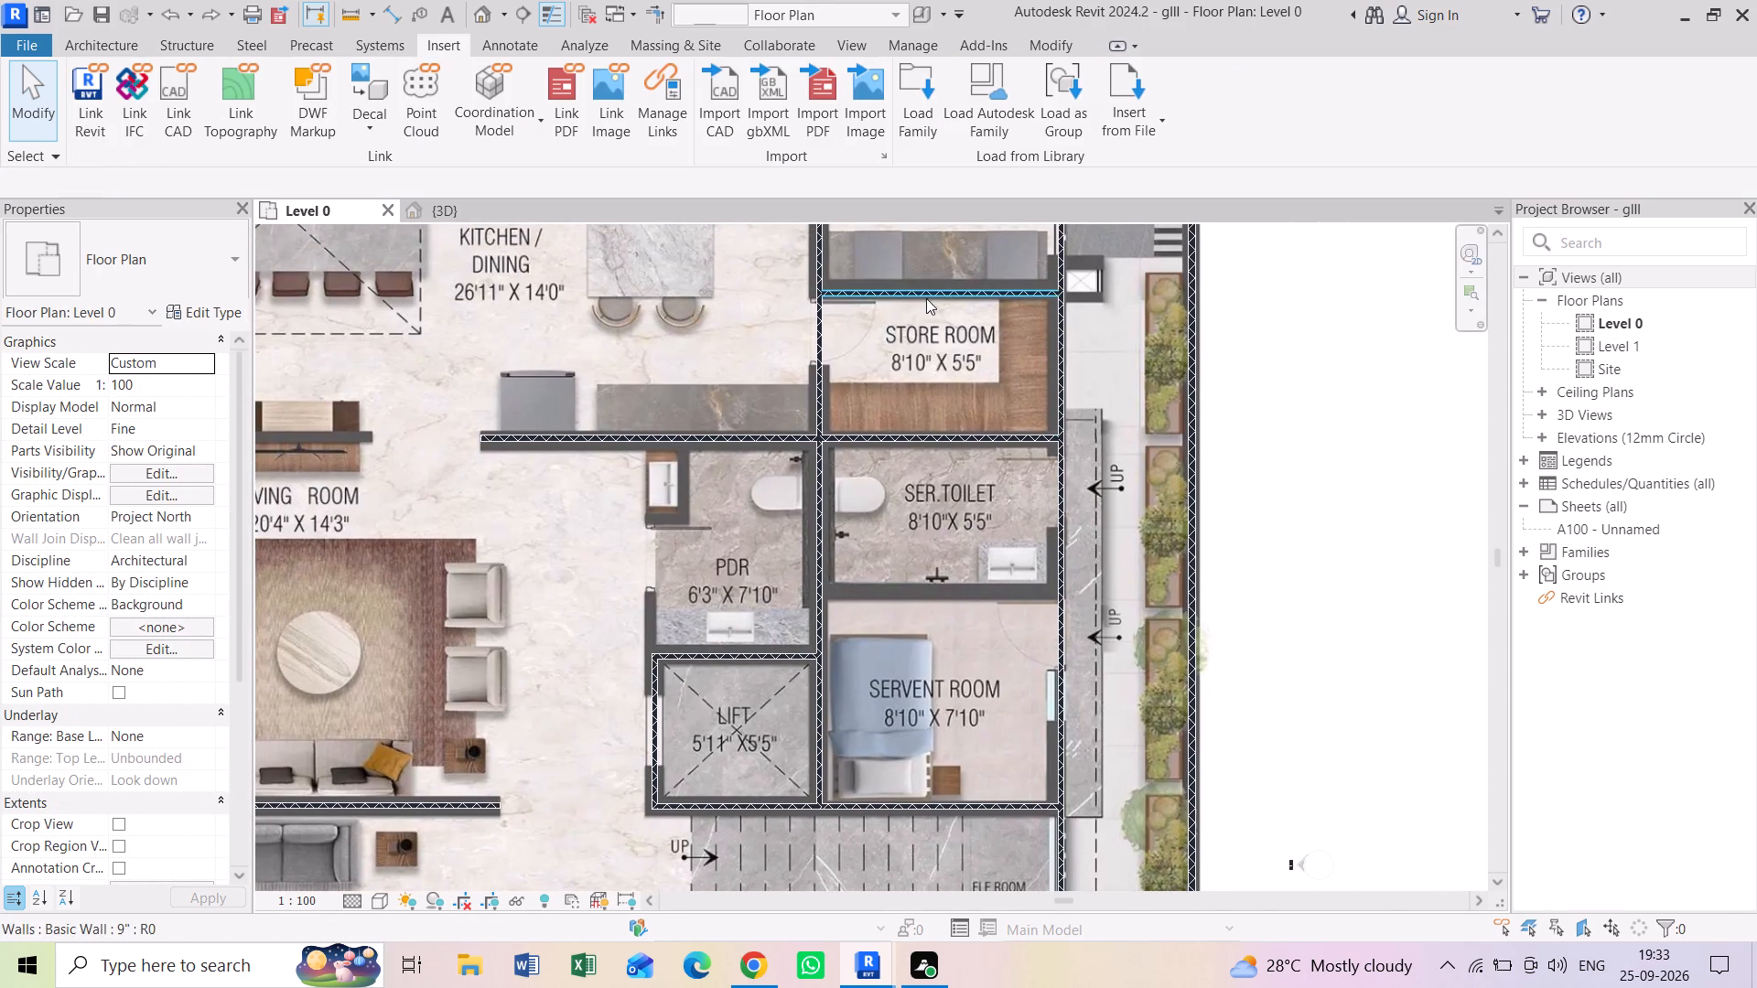
{"action": "middle_click_drag", "start_coordinate": [944, 359], "coordinate": [981, 485]}
{"action": "middle_click_drag", "start_coordinate": [869, 315], "coordinate": [941, 542]}
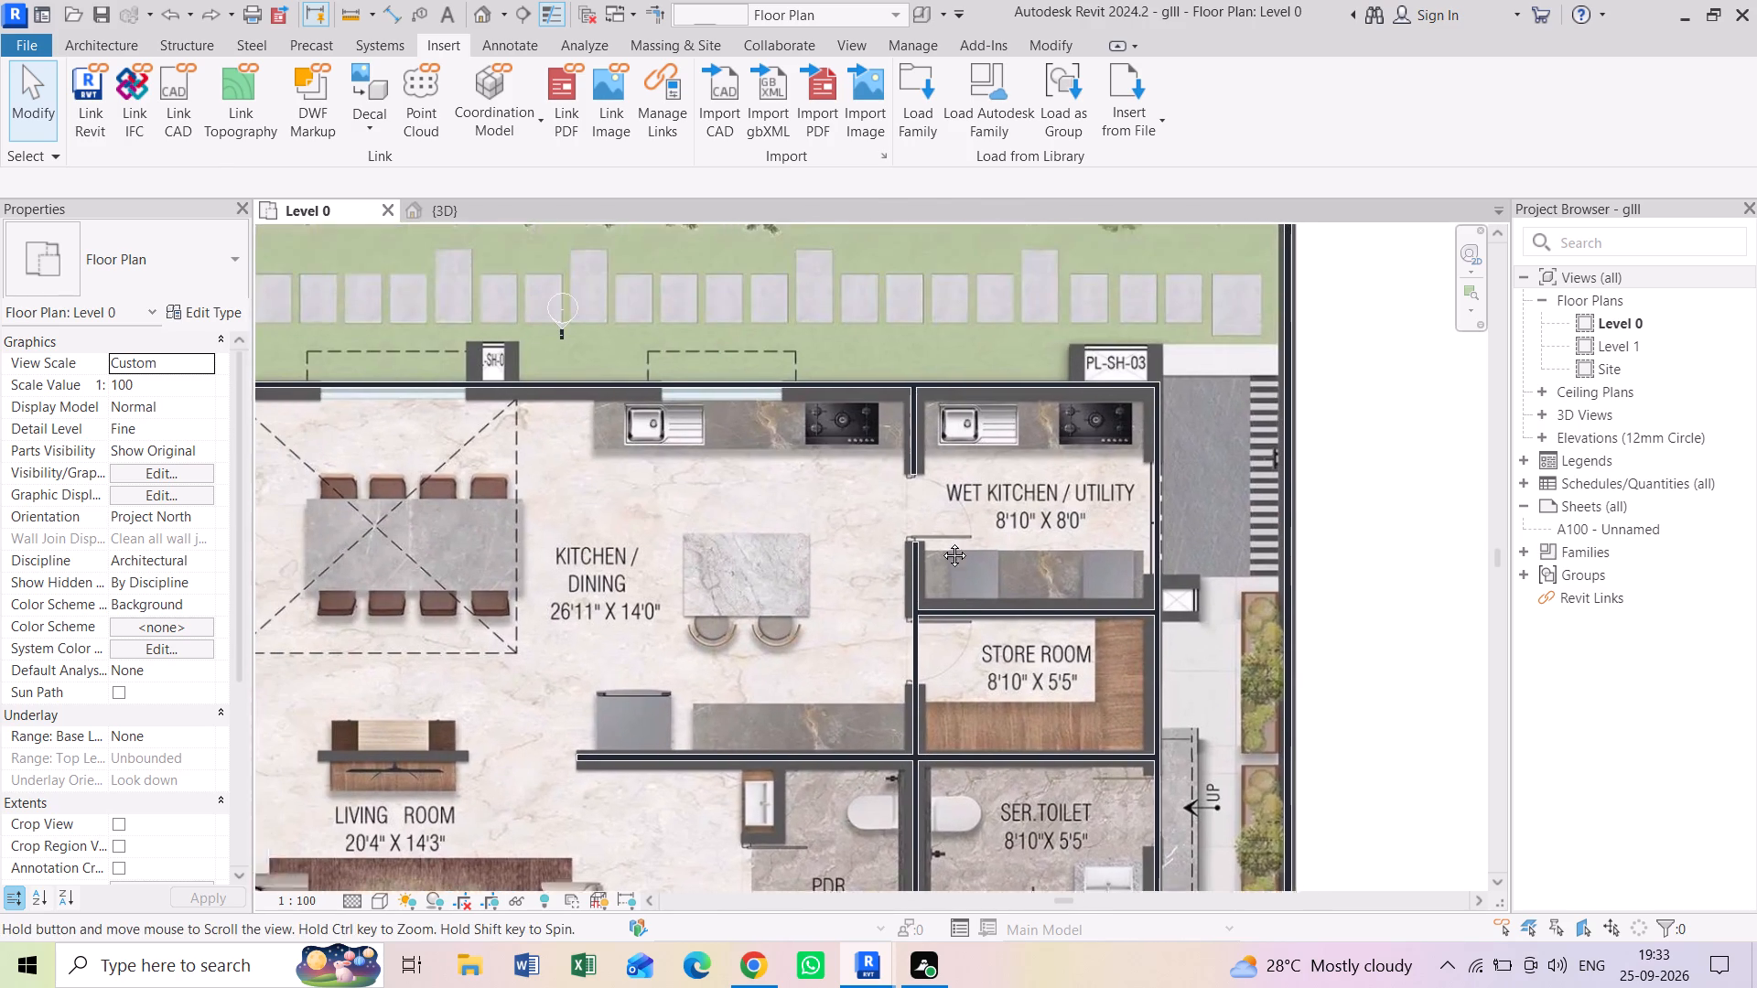
{"action": "middle_click_drag", "start_coordinate": [941, 542], "coordinate": [942, 545]}
{"action": "middle_click_drag", "start_coordinate": [975, 399], "coordinate": [1034, 526]}
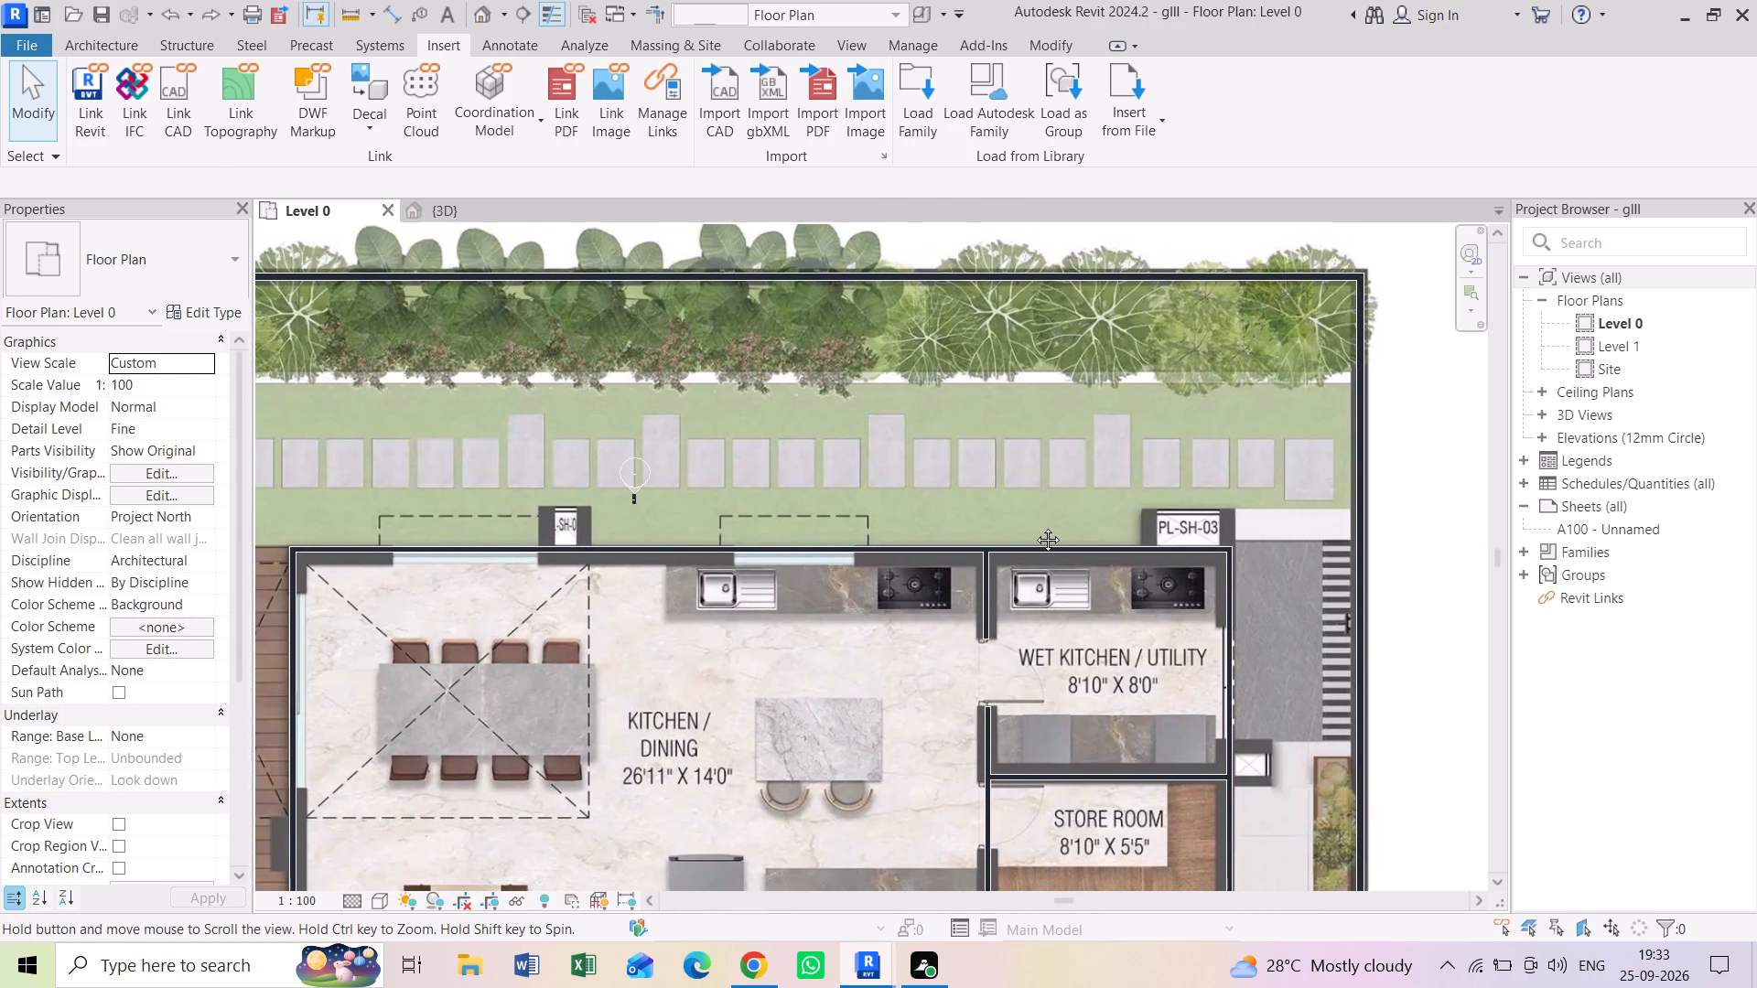
{"action": "middle_click_drag", "start_coordinate": [1034, 526], "coordinate": [1127, 394]}
{"action": "middle_click_drag", "start_coordinate": [699, 718], "coordinate": [884, 387]}
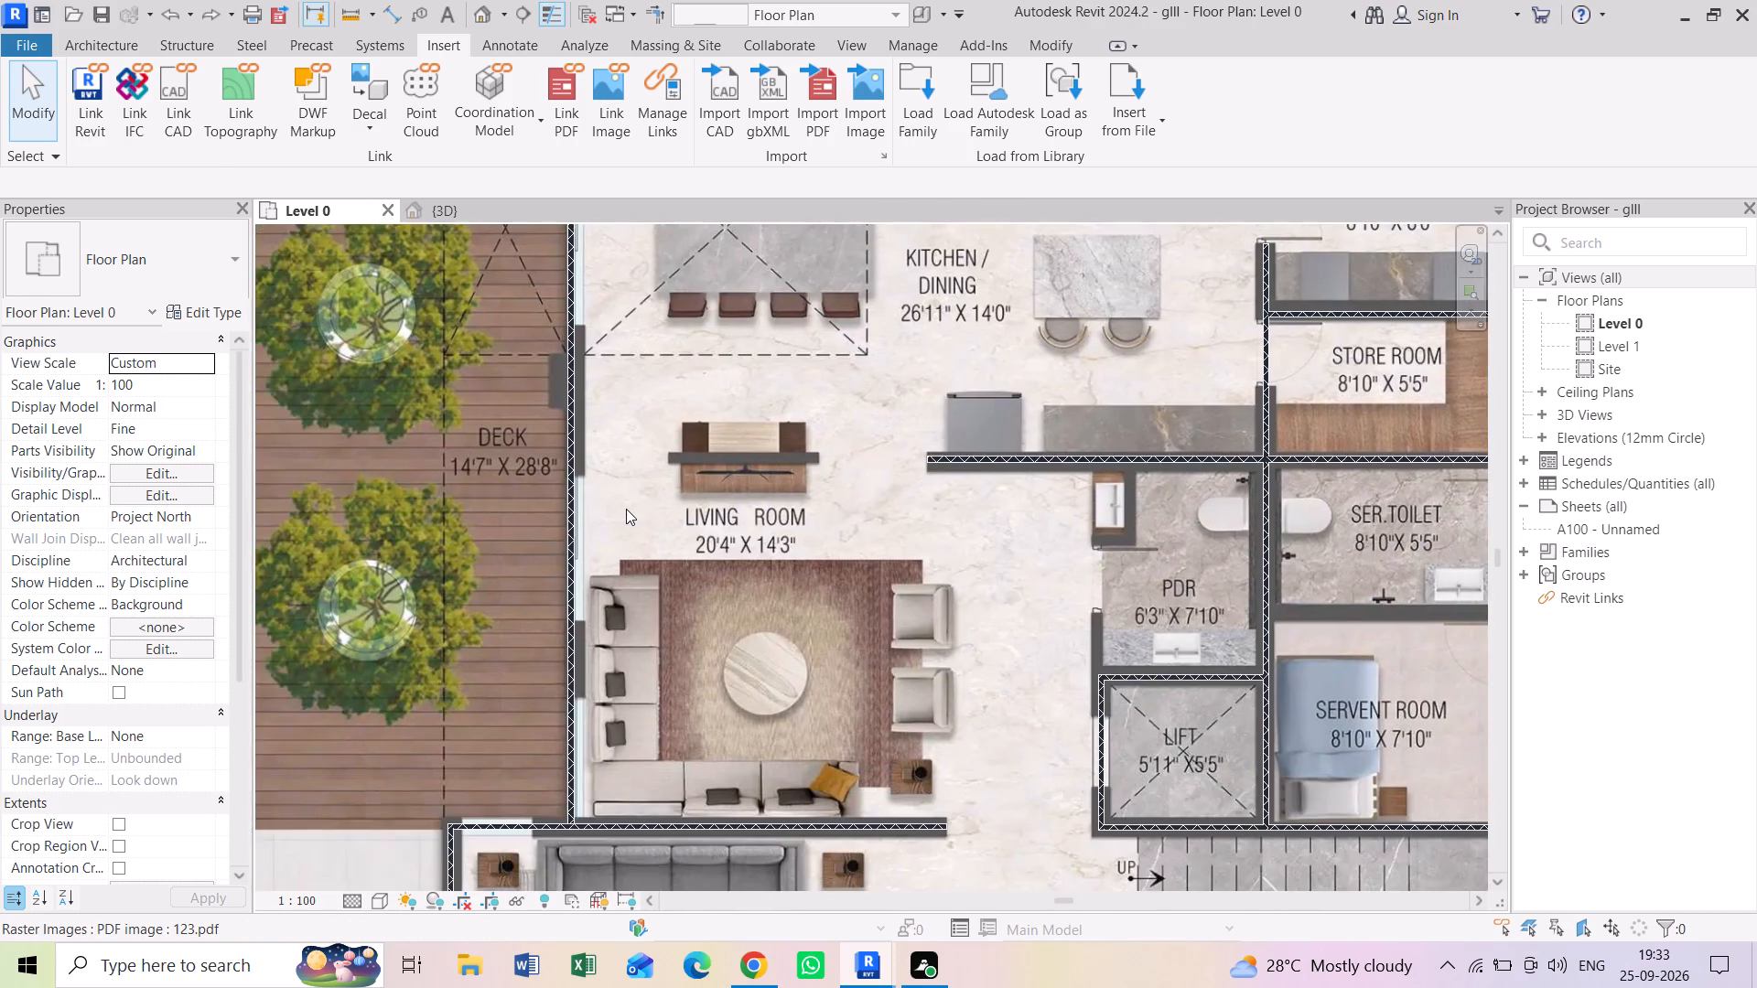
{"action": "scroll", "coordinate": [626, 509], "scroll_direction": "down", "scroll_amount": 2}
{"action": "middle_click_drag", "start_coordinate": [604, 504], "coordinate": [752, 692]}
{"action": "middle_click_drag", "start_coordinate": [768, 746], "coordinate": [693, 489]}
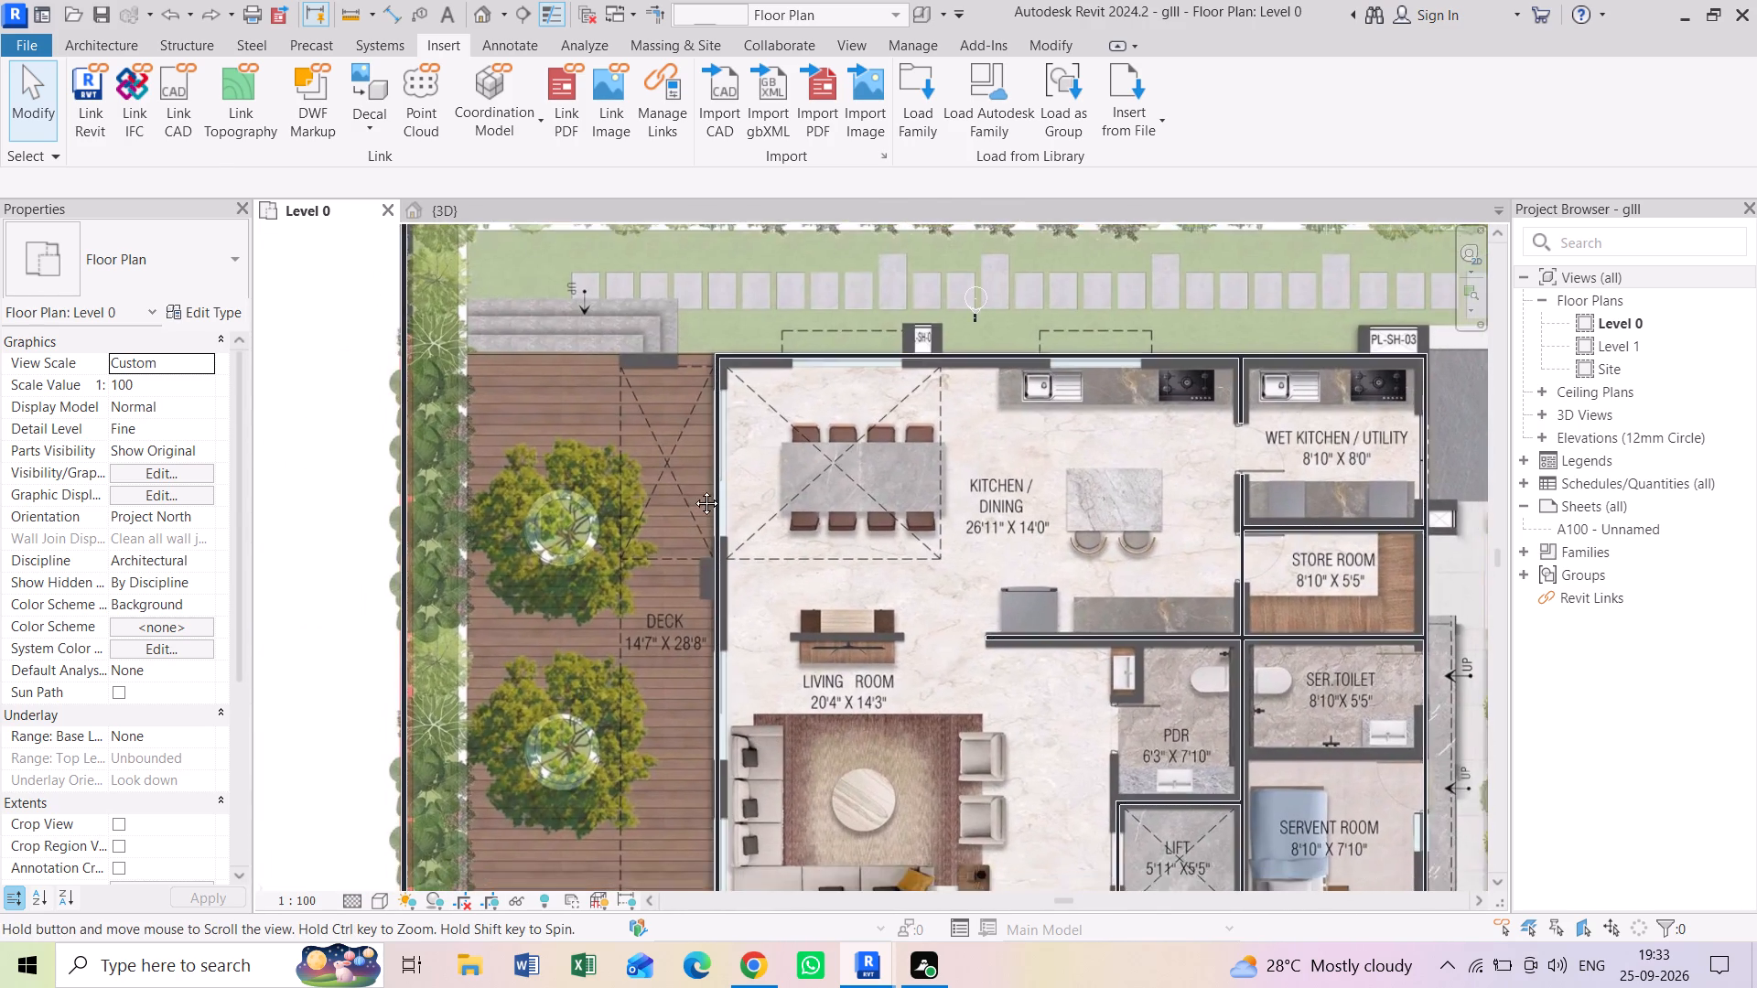
{"action": "middle_click_drag", "start_coordinate": [693, 489], "coordinate": [669, 311]}
{"action": "middle_click_drag", "start_coordinate": [805, 720], "coordinate": [768, 508]}
{"action": "middle_click_drag", "start_coordinate": [658, 682], "coordinate": [708, 392]}
{"action": "middle_click_drag", "start_coordinate": [708, 392], "coordinate": [694, 564]}
{"action": "middle_click_drag", "start_coordinate": [1055, 376], "coordinate": [981, 635]}
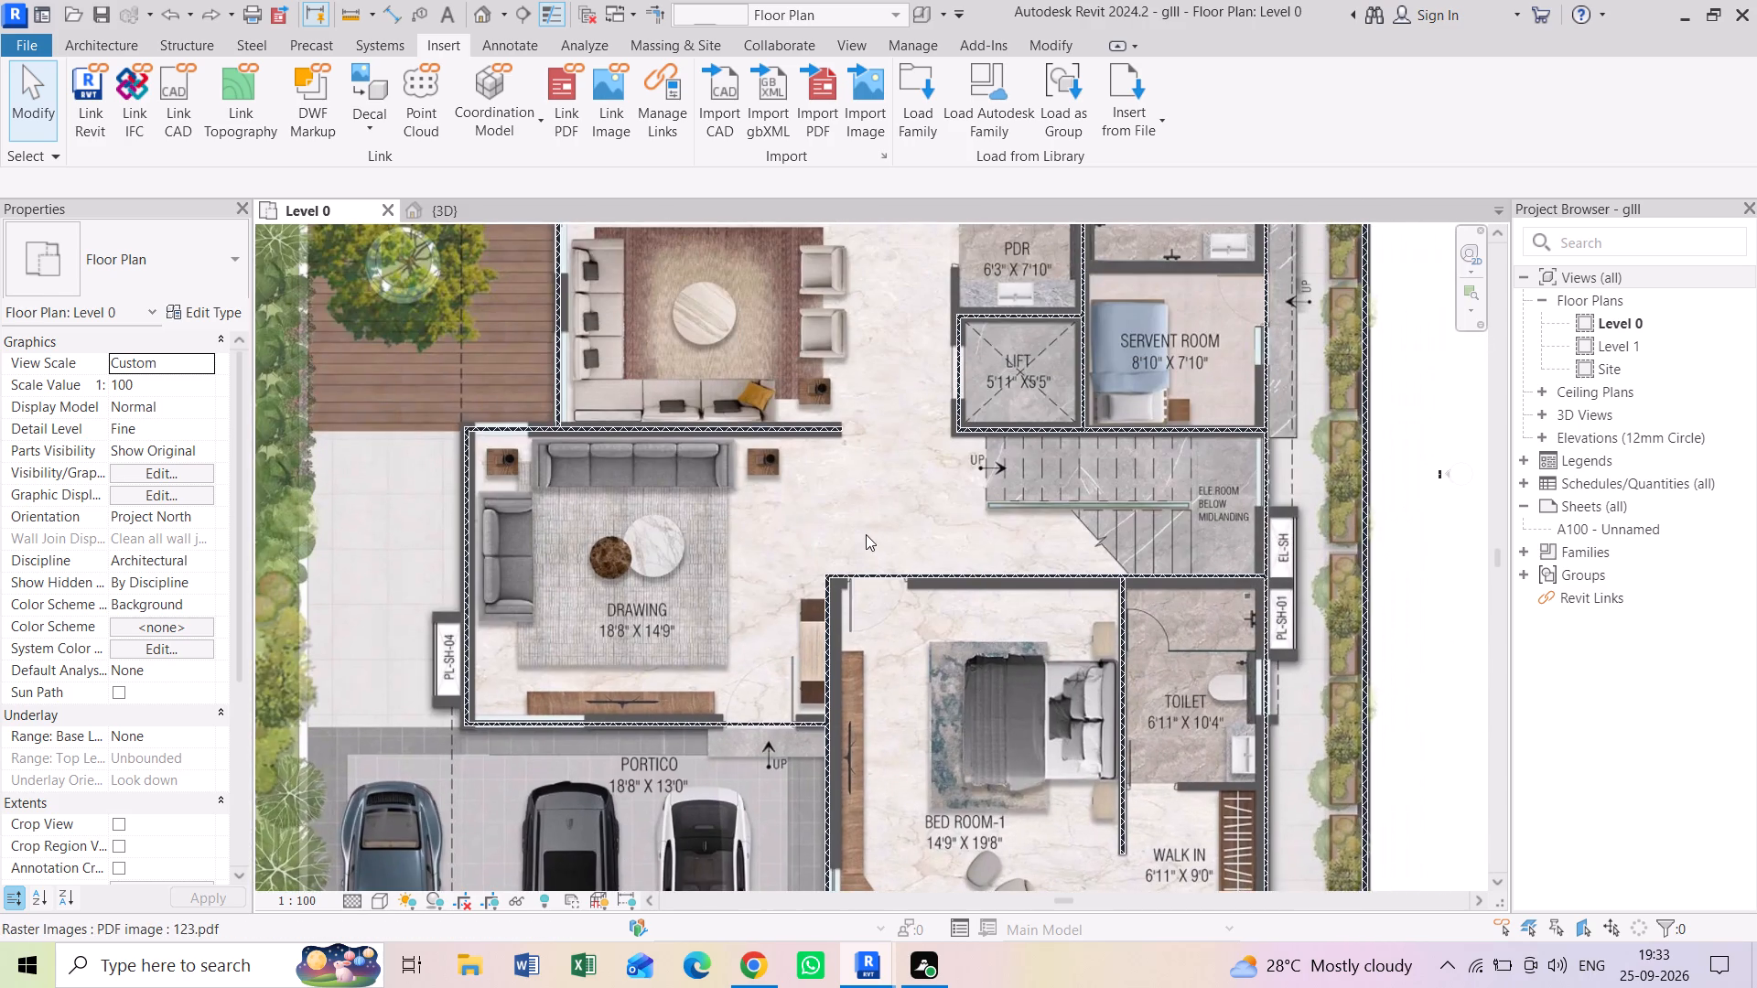
{"action": "scroll", "coordinate": [866, 534], "scroll_direction": "down", "scroll_amount": 2}
{"action": "middle_click_drag", "start_coordinate": [814, 429], "coordinate": [814, 648]}
{"action": "middle_click_drag", "start_coordinate": [811, 448], "coordinate": [837, 578]}
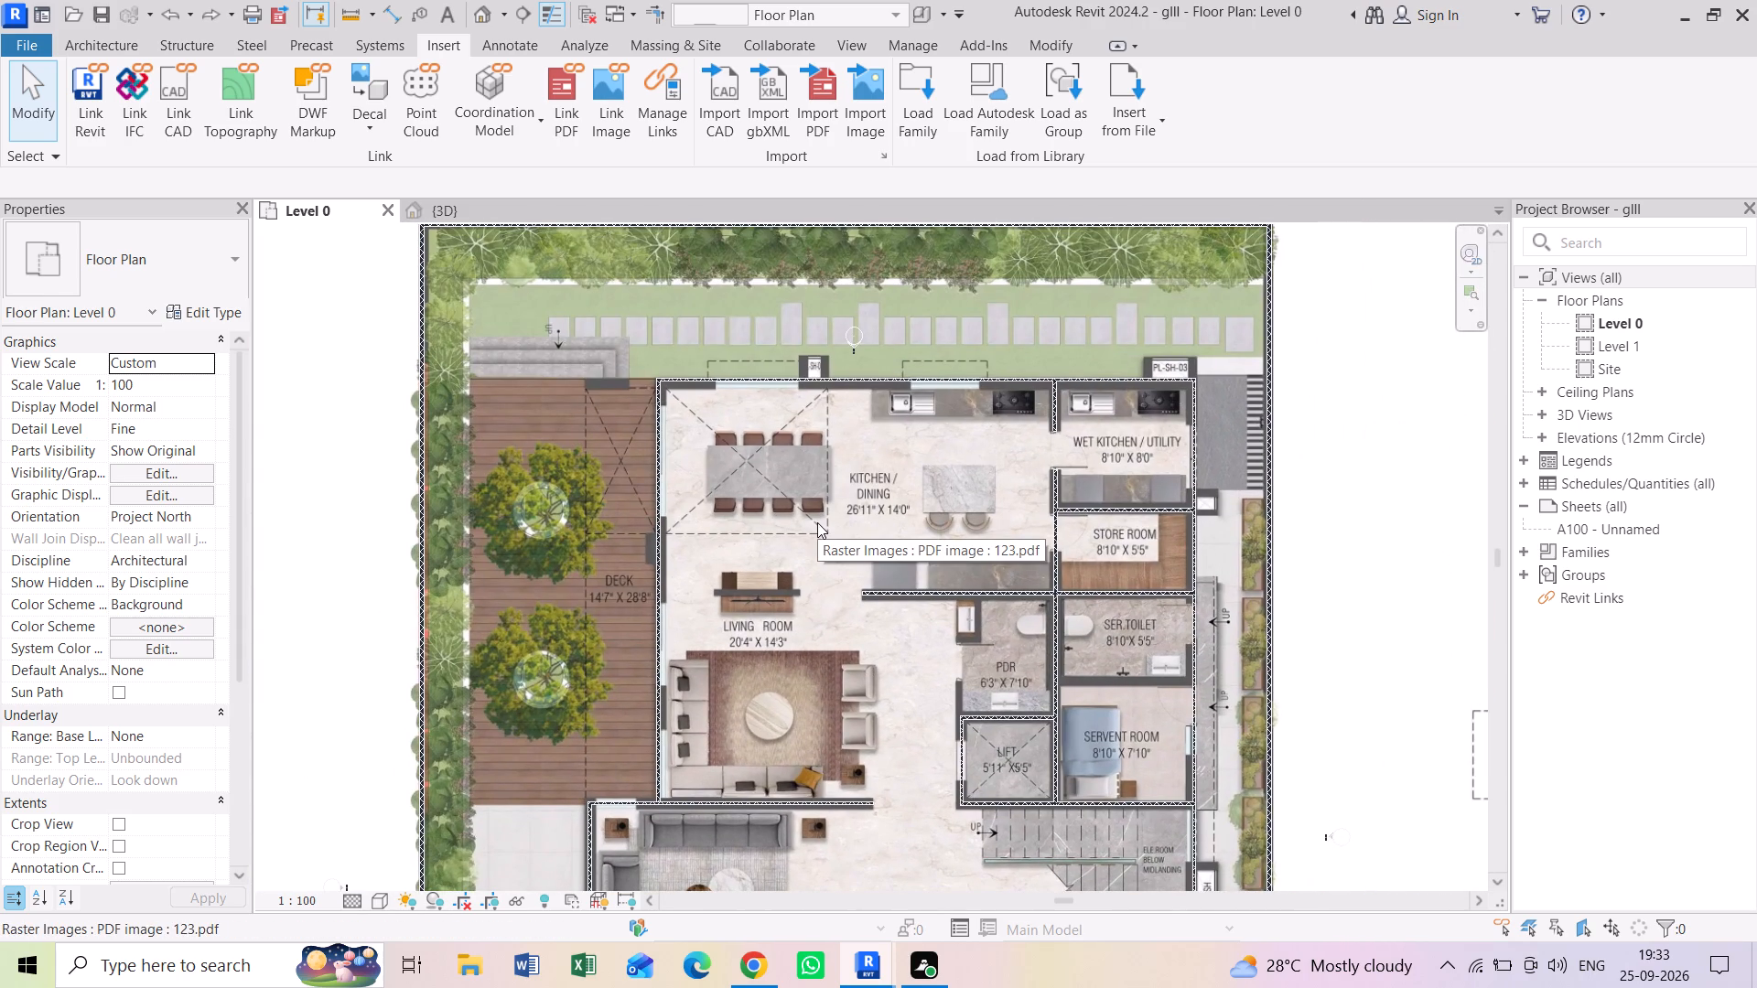
{"action": "middle_click_drag", "start_coordinate": [800, 457], "coordinate": [800, 471]}
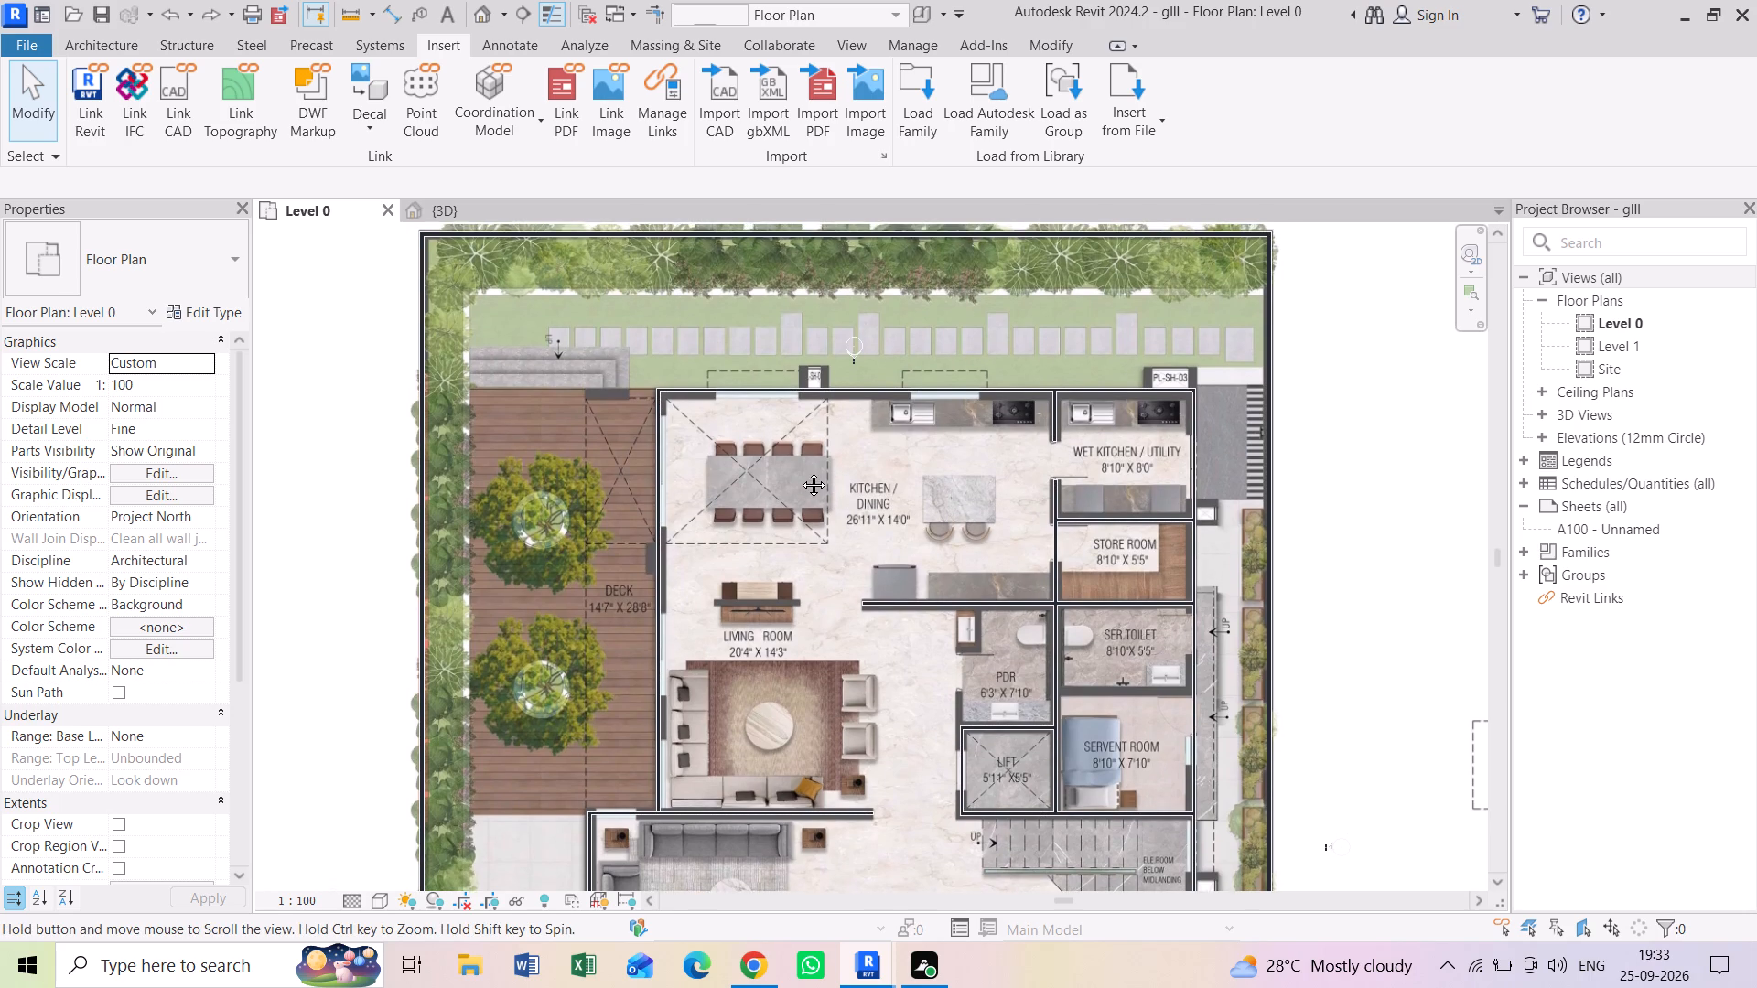
{"action": "middle_click_drag", "start_coordinate": [800, 471], "coordinate": [800, 477]}
Start an architectural floor on Level 0 and duplicate its current type under the name 5".
{"action": "left_click", "coordinate": [78, 36]}
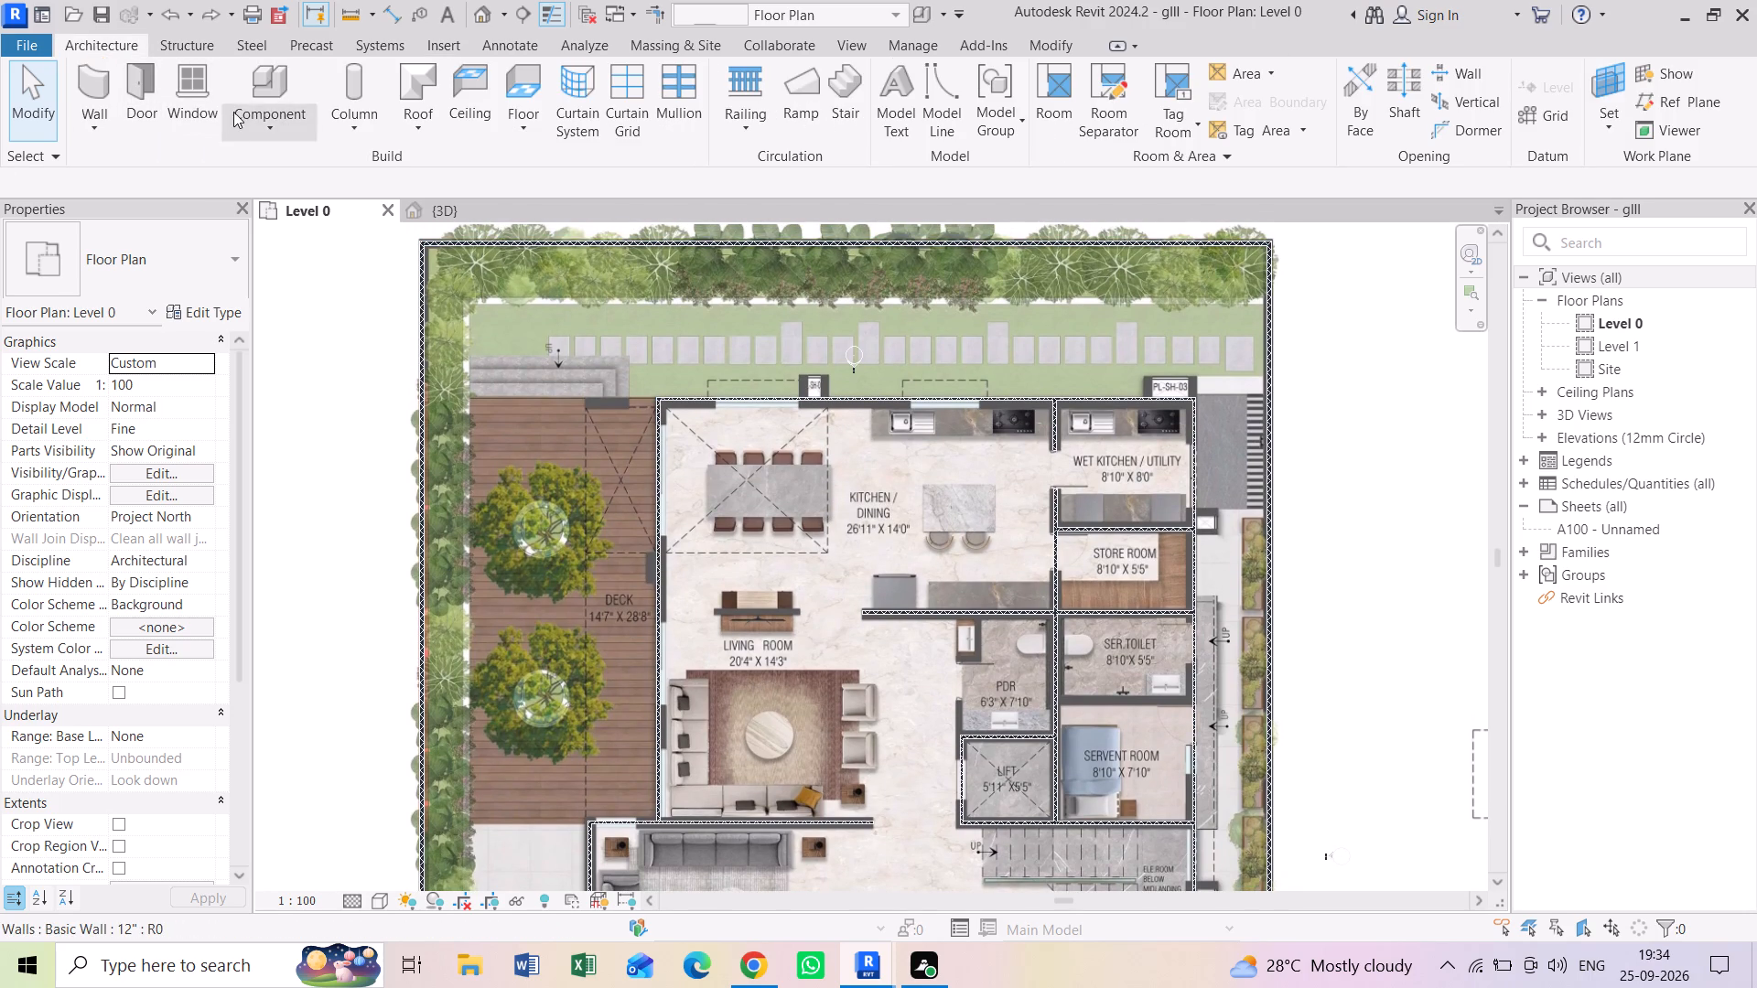
{"action": "left_click", "coordinate": [519, 137]}
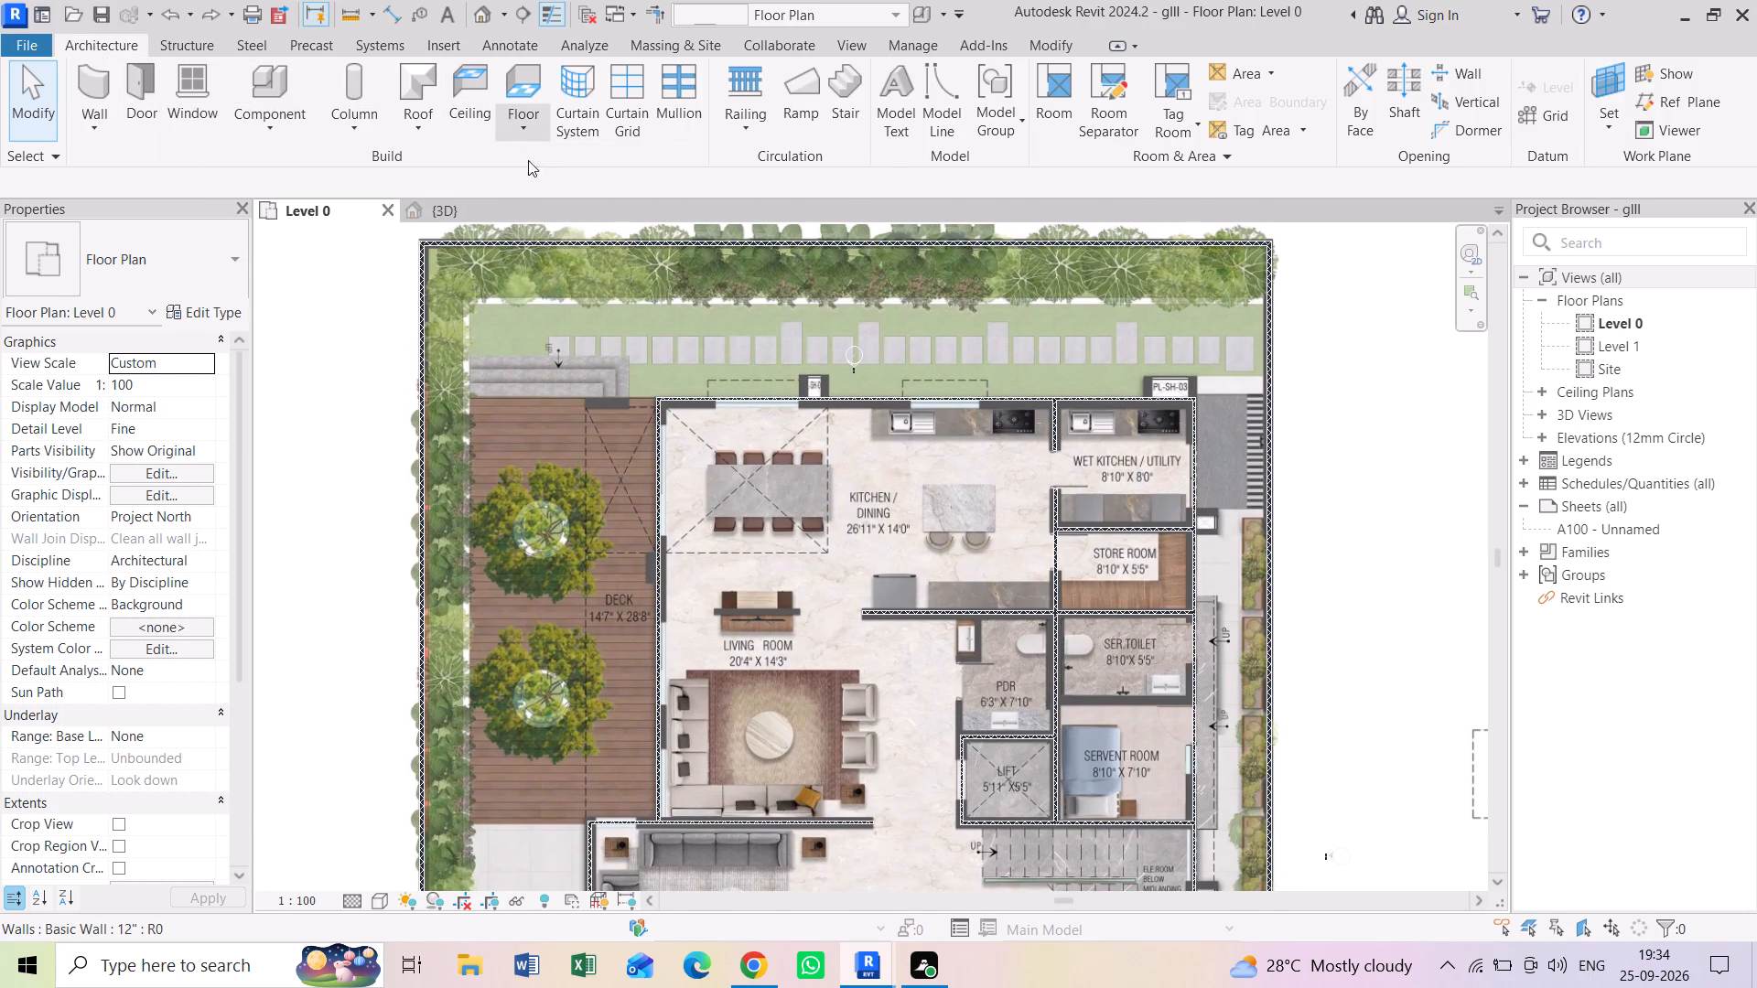
{"action": "left_click", "coordinate": [540, 172]}
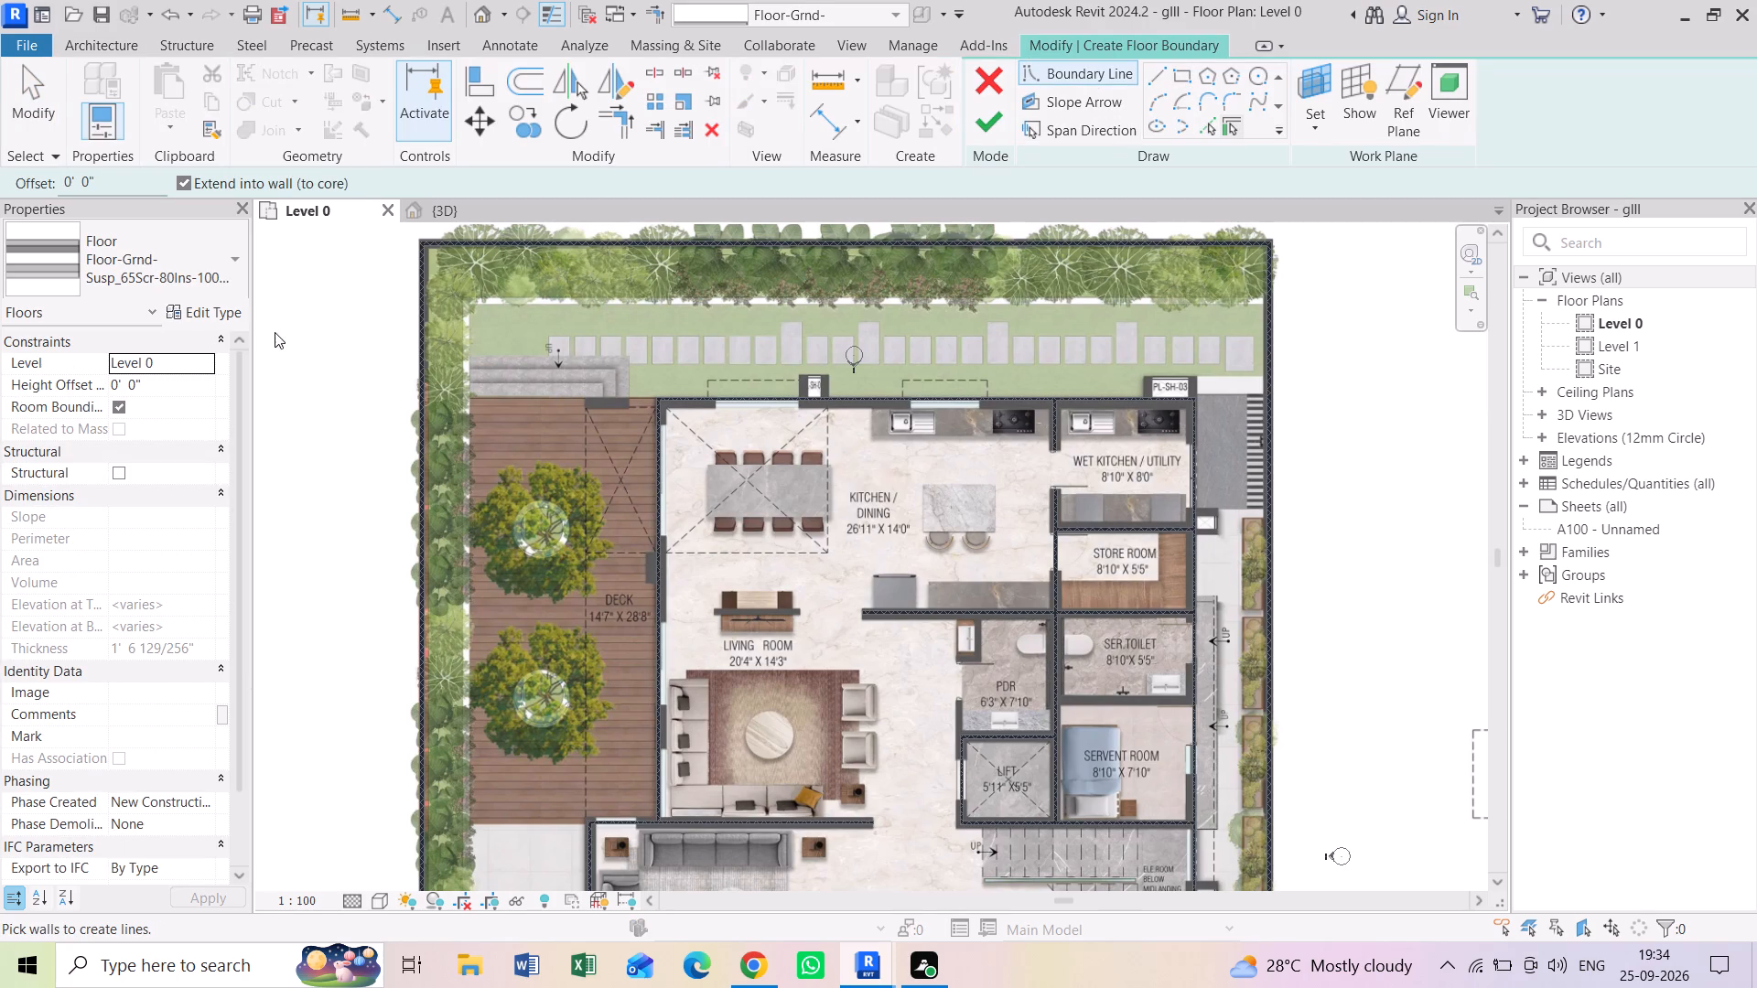
{"action": "left_click", "coordinate": [199, 325]}
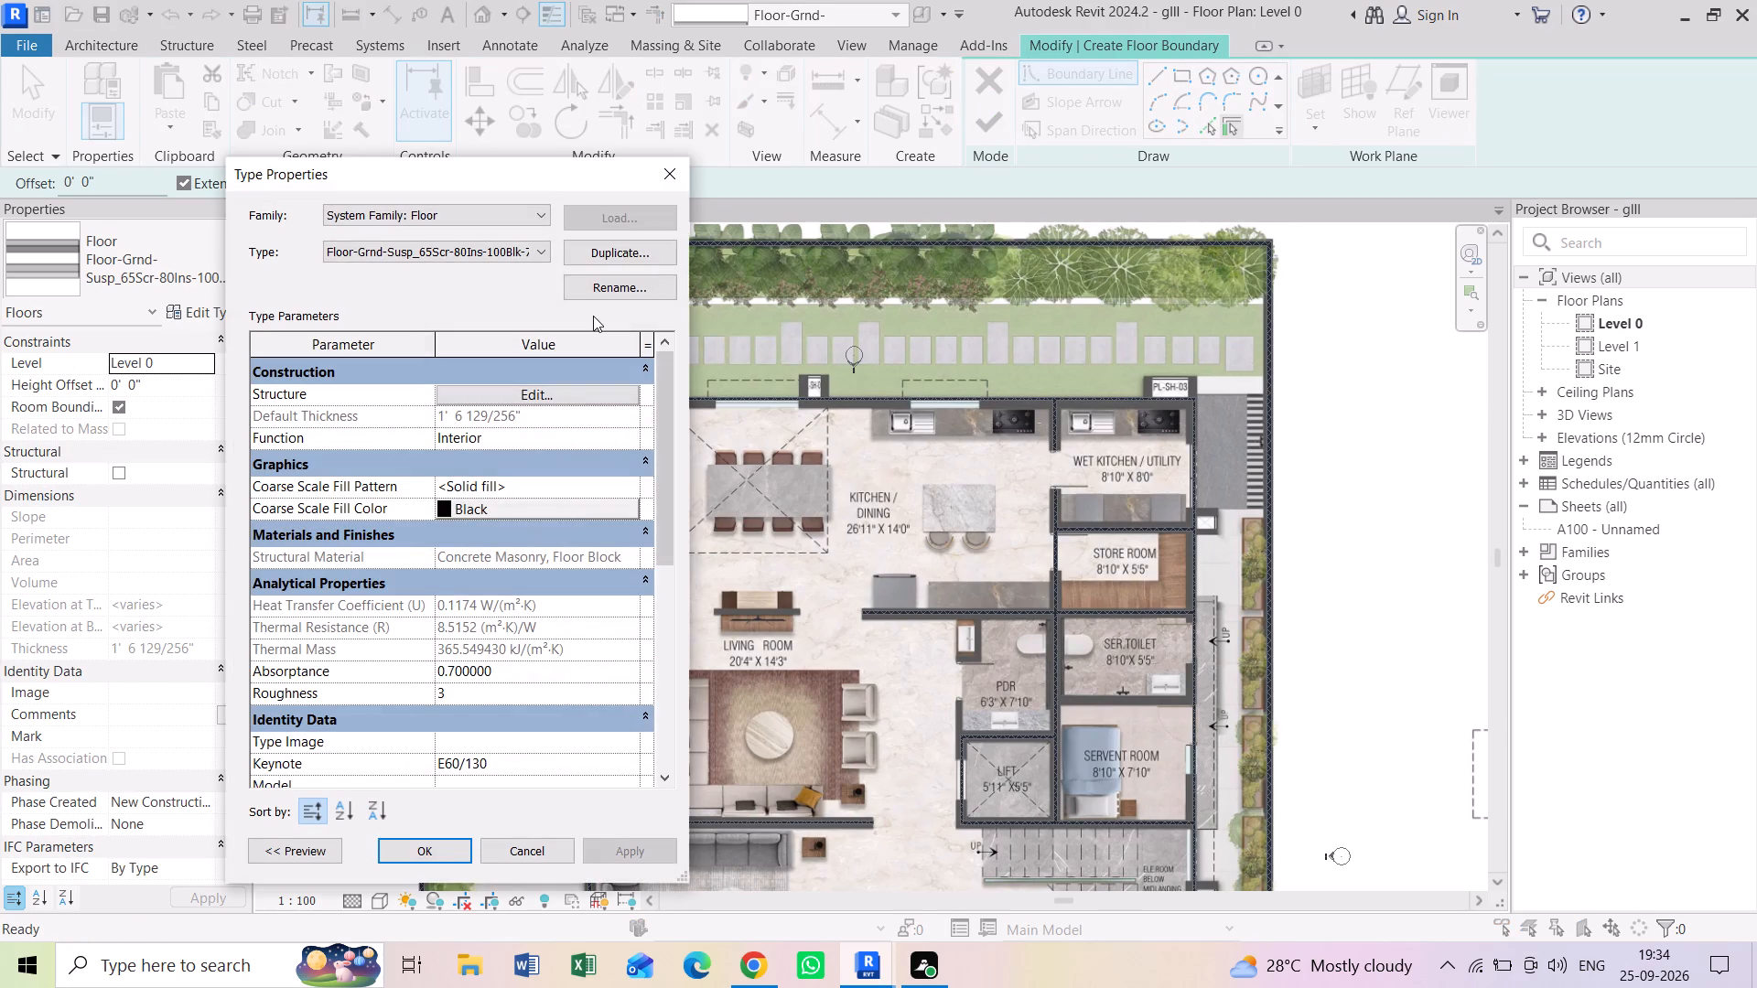
{"action": "left_click", "coordinate": [584, 259]}
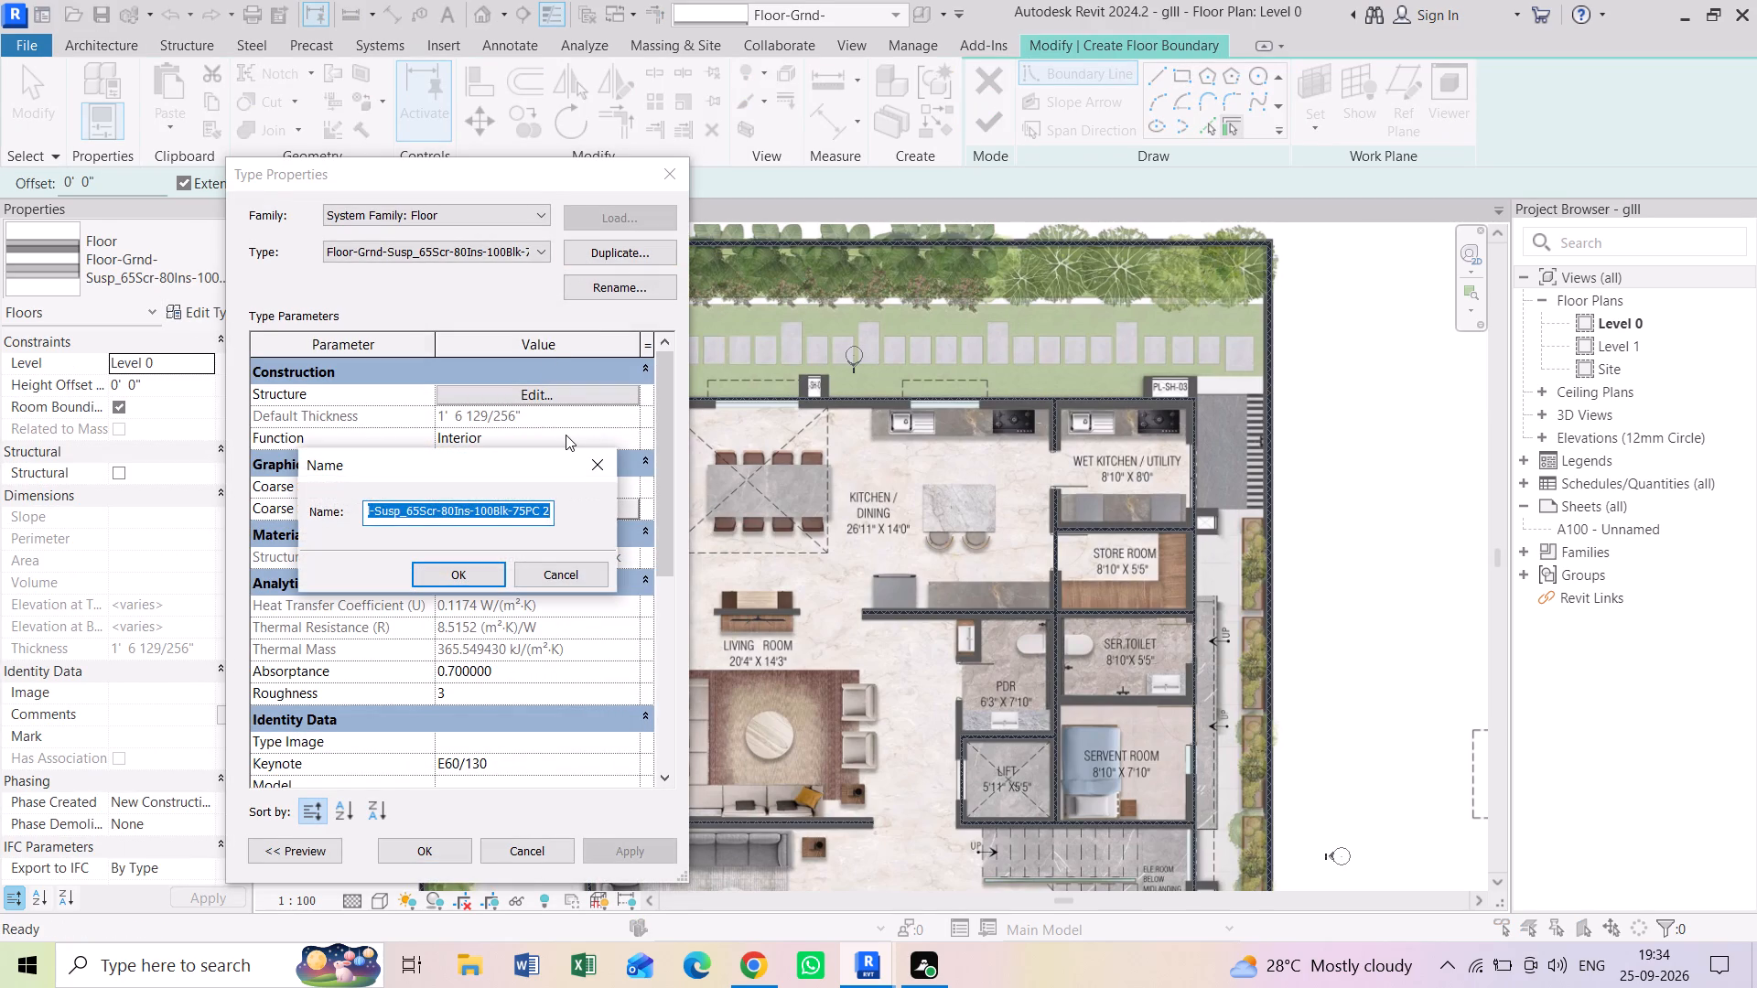
{"action": "key", "text": "5"}
{"action": "key", "text": "shift+quotedbl"}
{"action": "key", "text": "Return"}
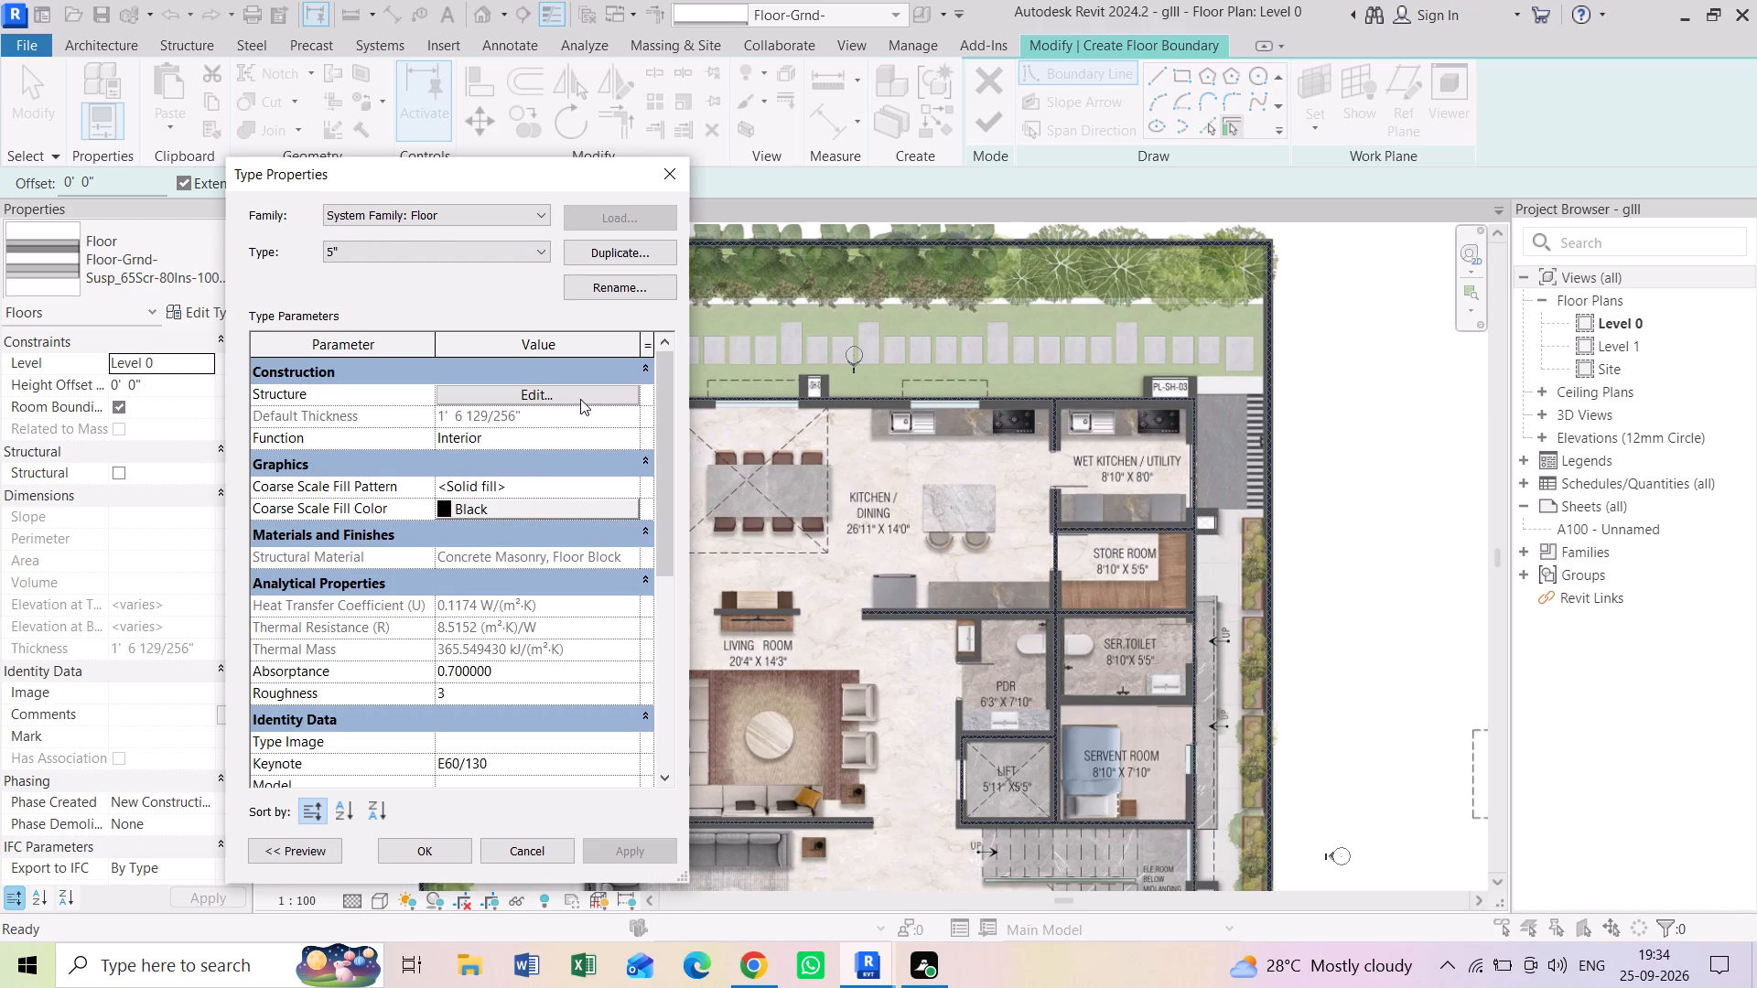
Delete the finish, membrane, insulation, air and extra structure layers from the 5" floor assembly, keeping one concrete structure layer.
{"action": "left_click", "coordinate": [580, 398]}
{"action": "left_click", "coordinate": [378, 560]}
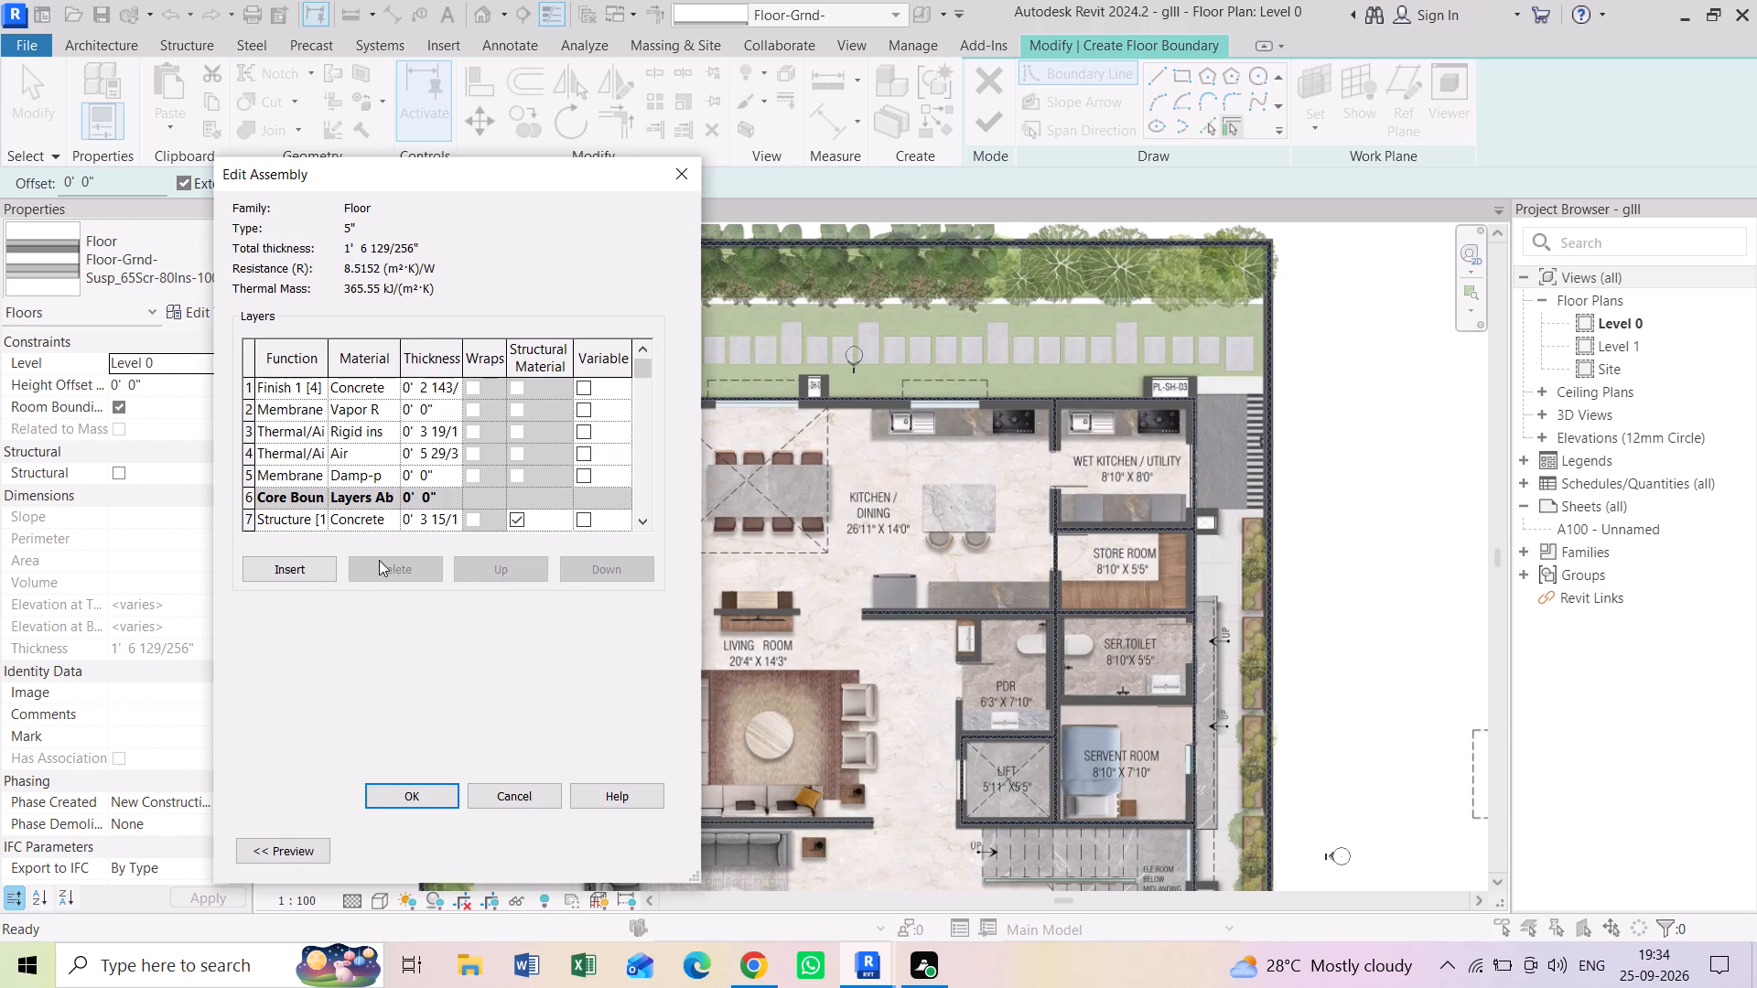
{"action": "left_click", "coordinate": [358, 523]}
{"action": "triple_click", "coordinate": [393, 565]}
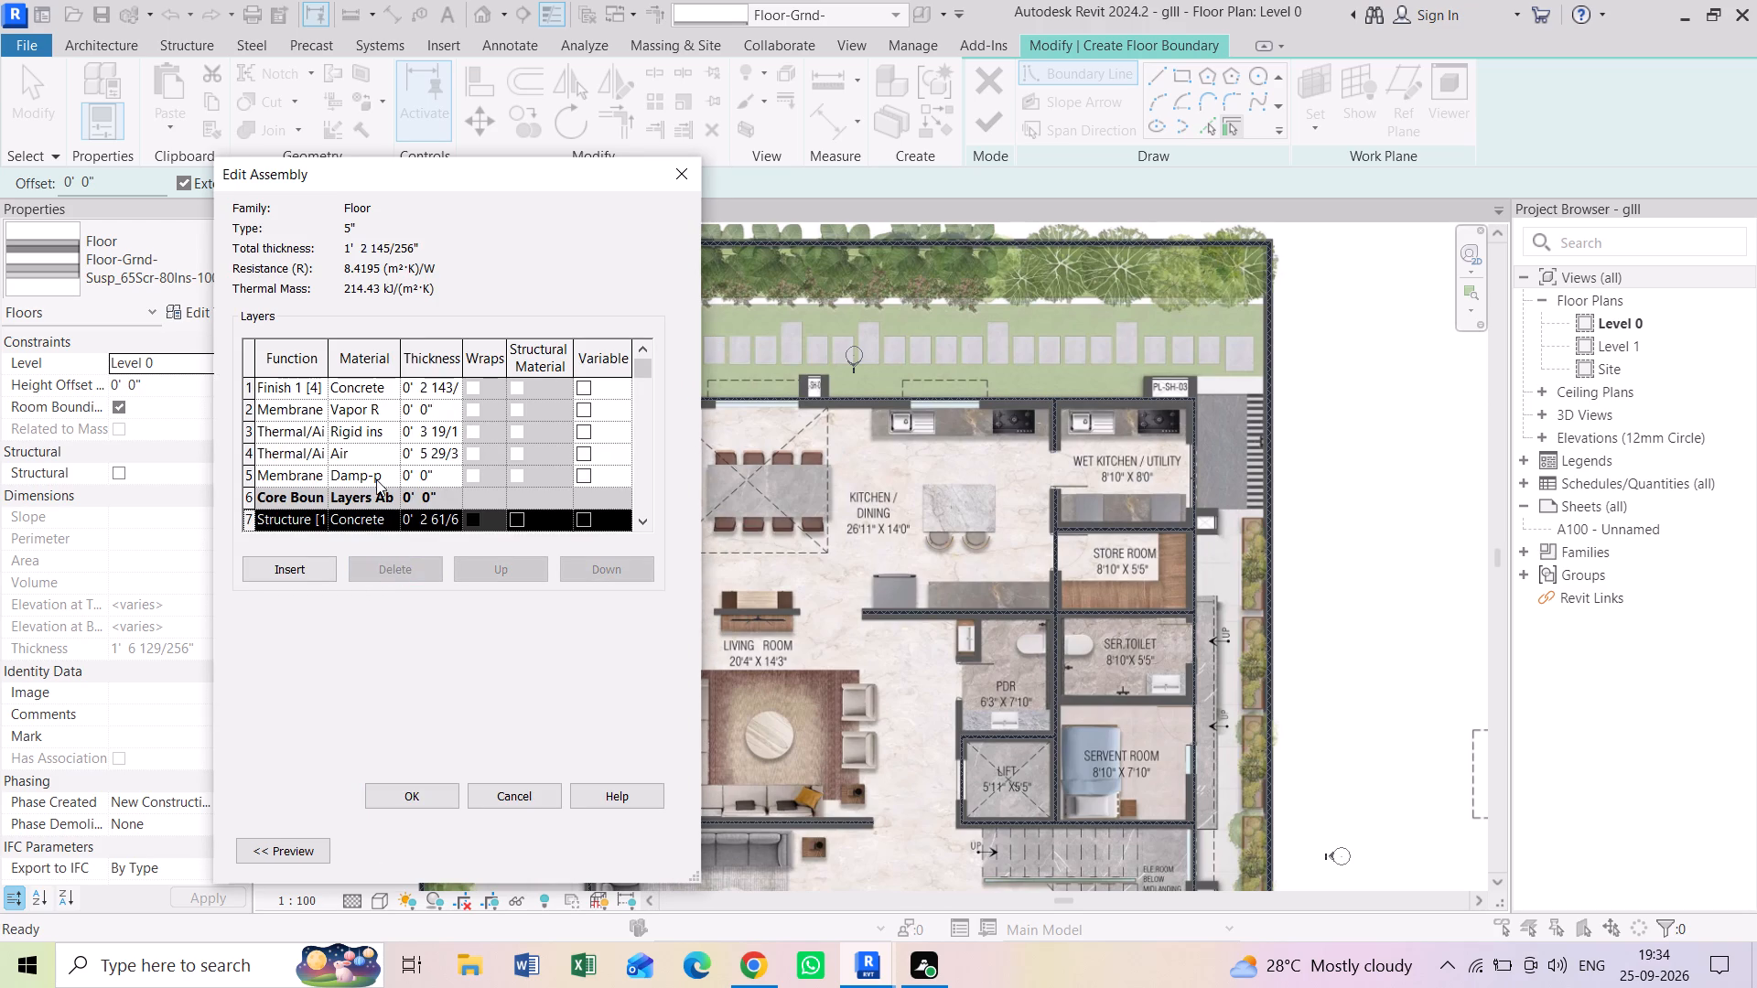
{"action": "left_click", "coordinate": [377, 469]}
{"action": "triple_click", "coordinate": [396, 576]}
{"action": "left_click", "coordinate": [396, 576]}
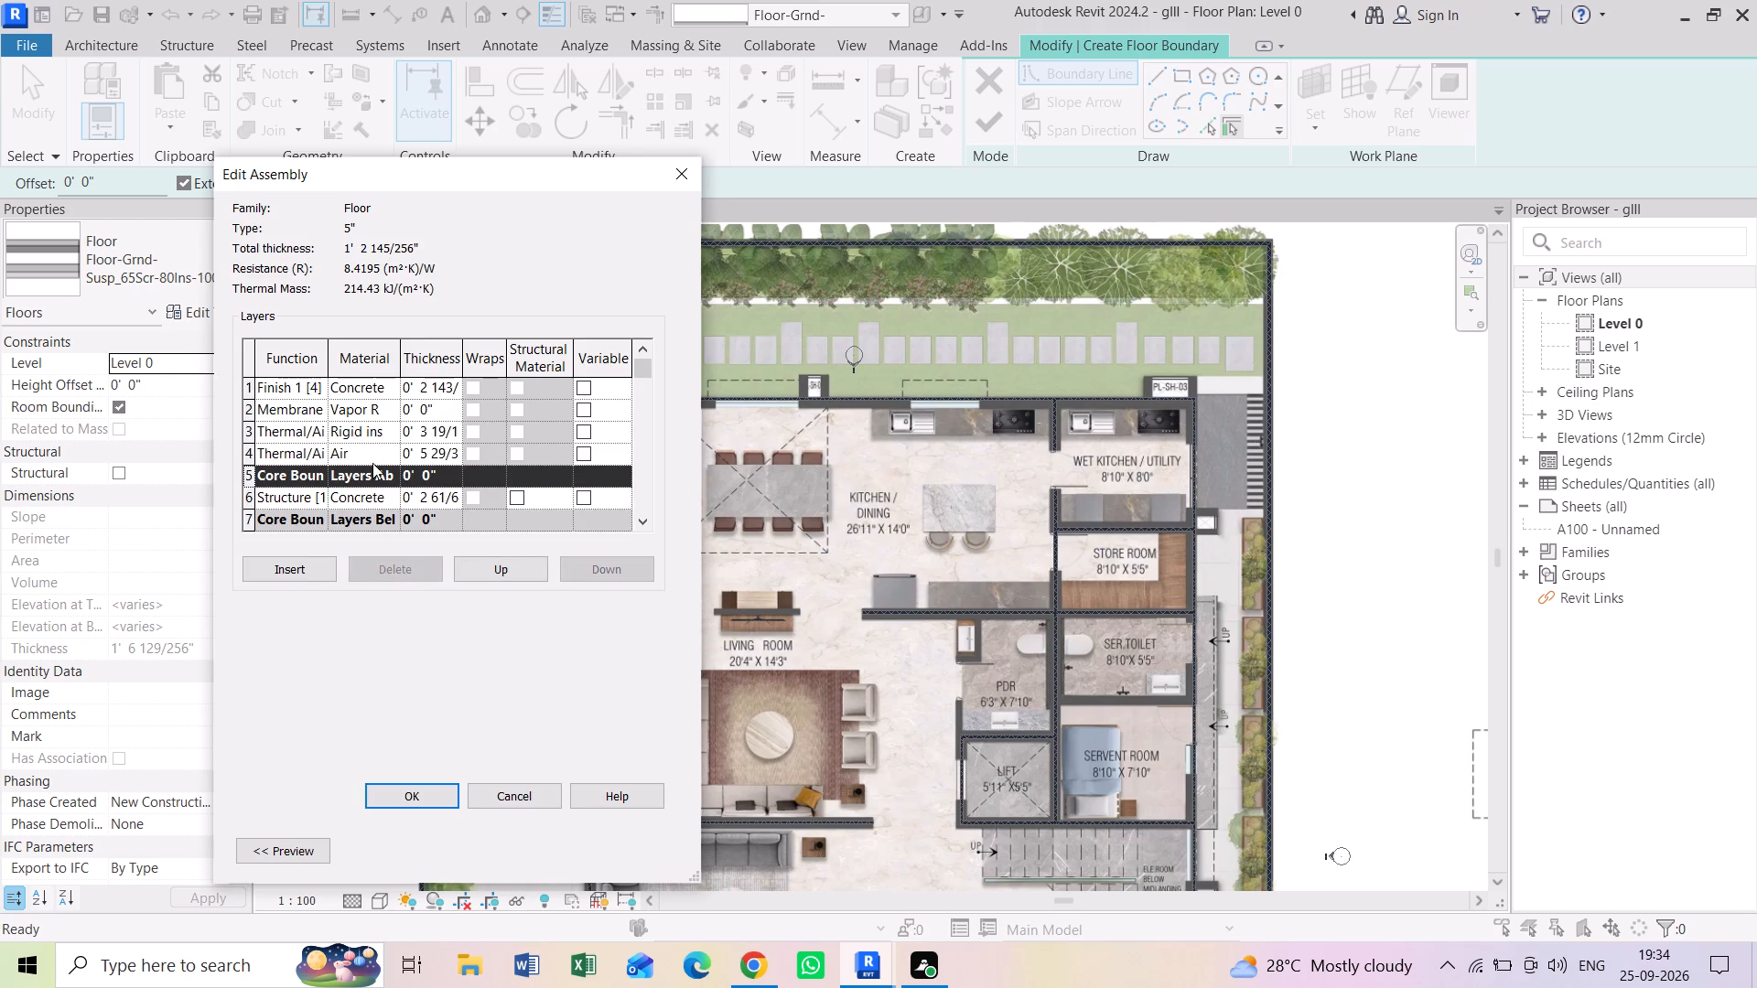
{"action": "left_click", "coordinate": [376, 496]}
{"action": "left_click", "coordinate": [393, 575]}
{"action": "left_click", "coordinate": [376, 456]}
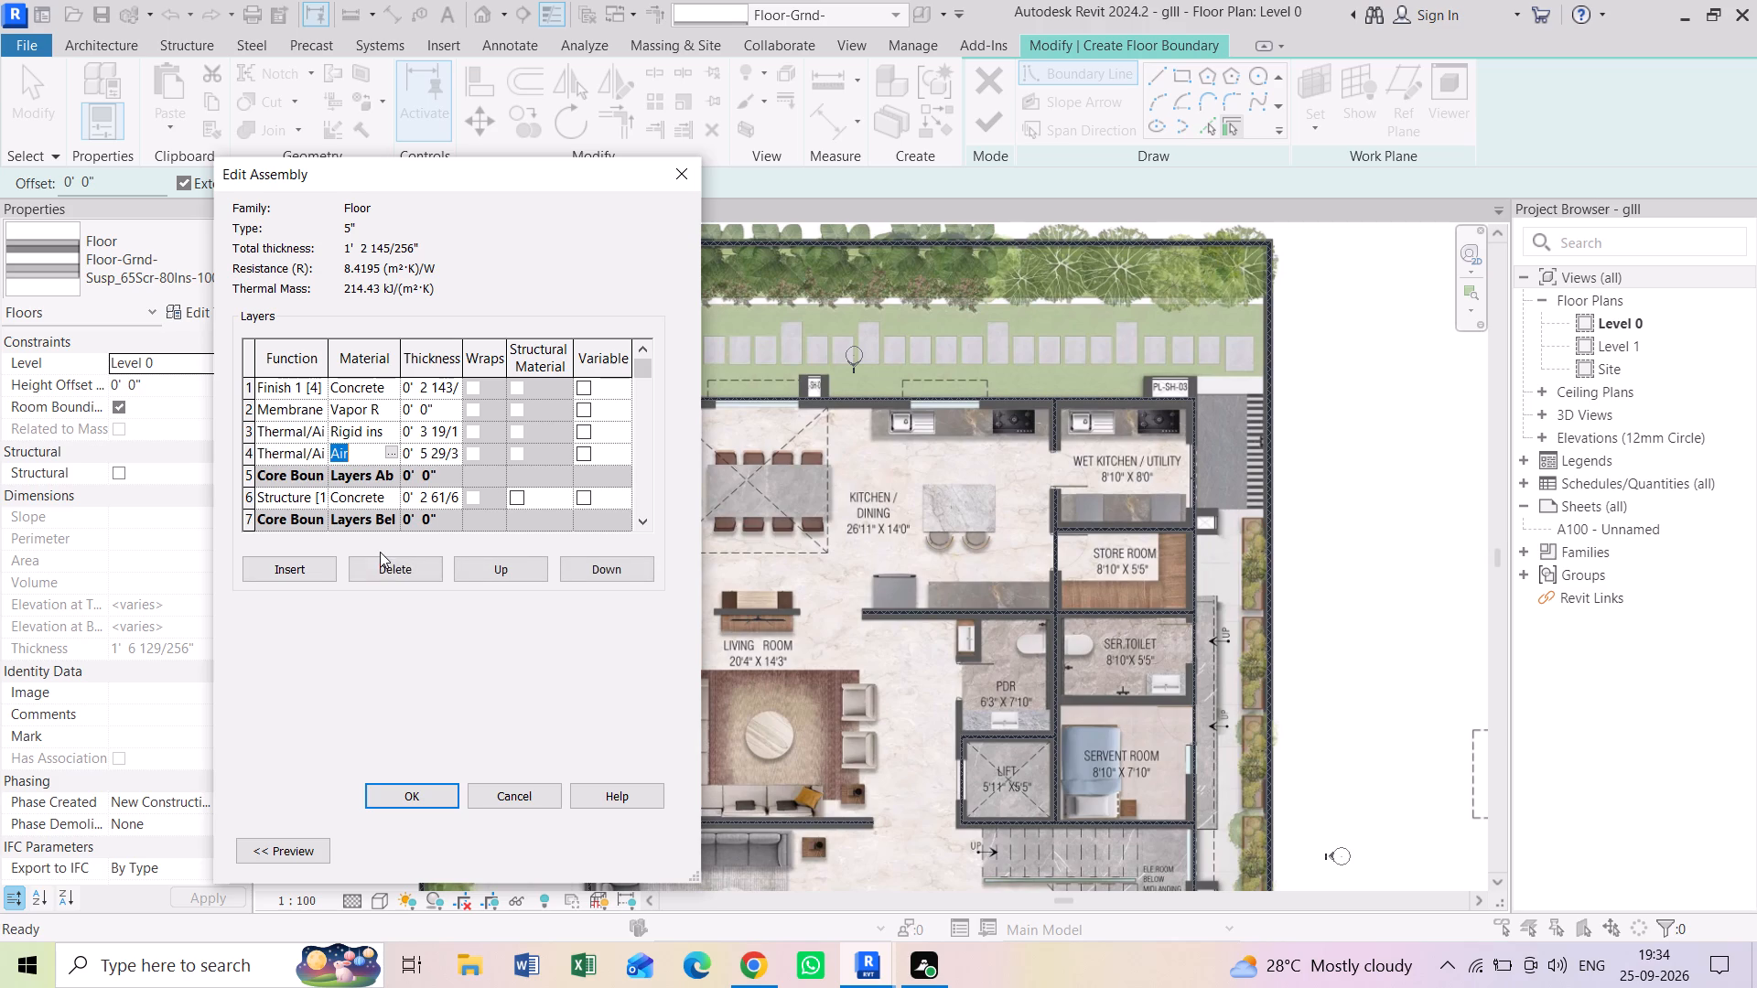
{"action": "left_click", "coordinate": [381, 554]}
{"action": "double_click", "coordinate": [384, 567]}
{"action": "left_click", "coordinate": [363, 387]}
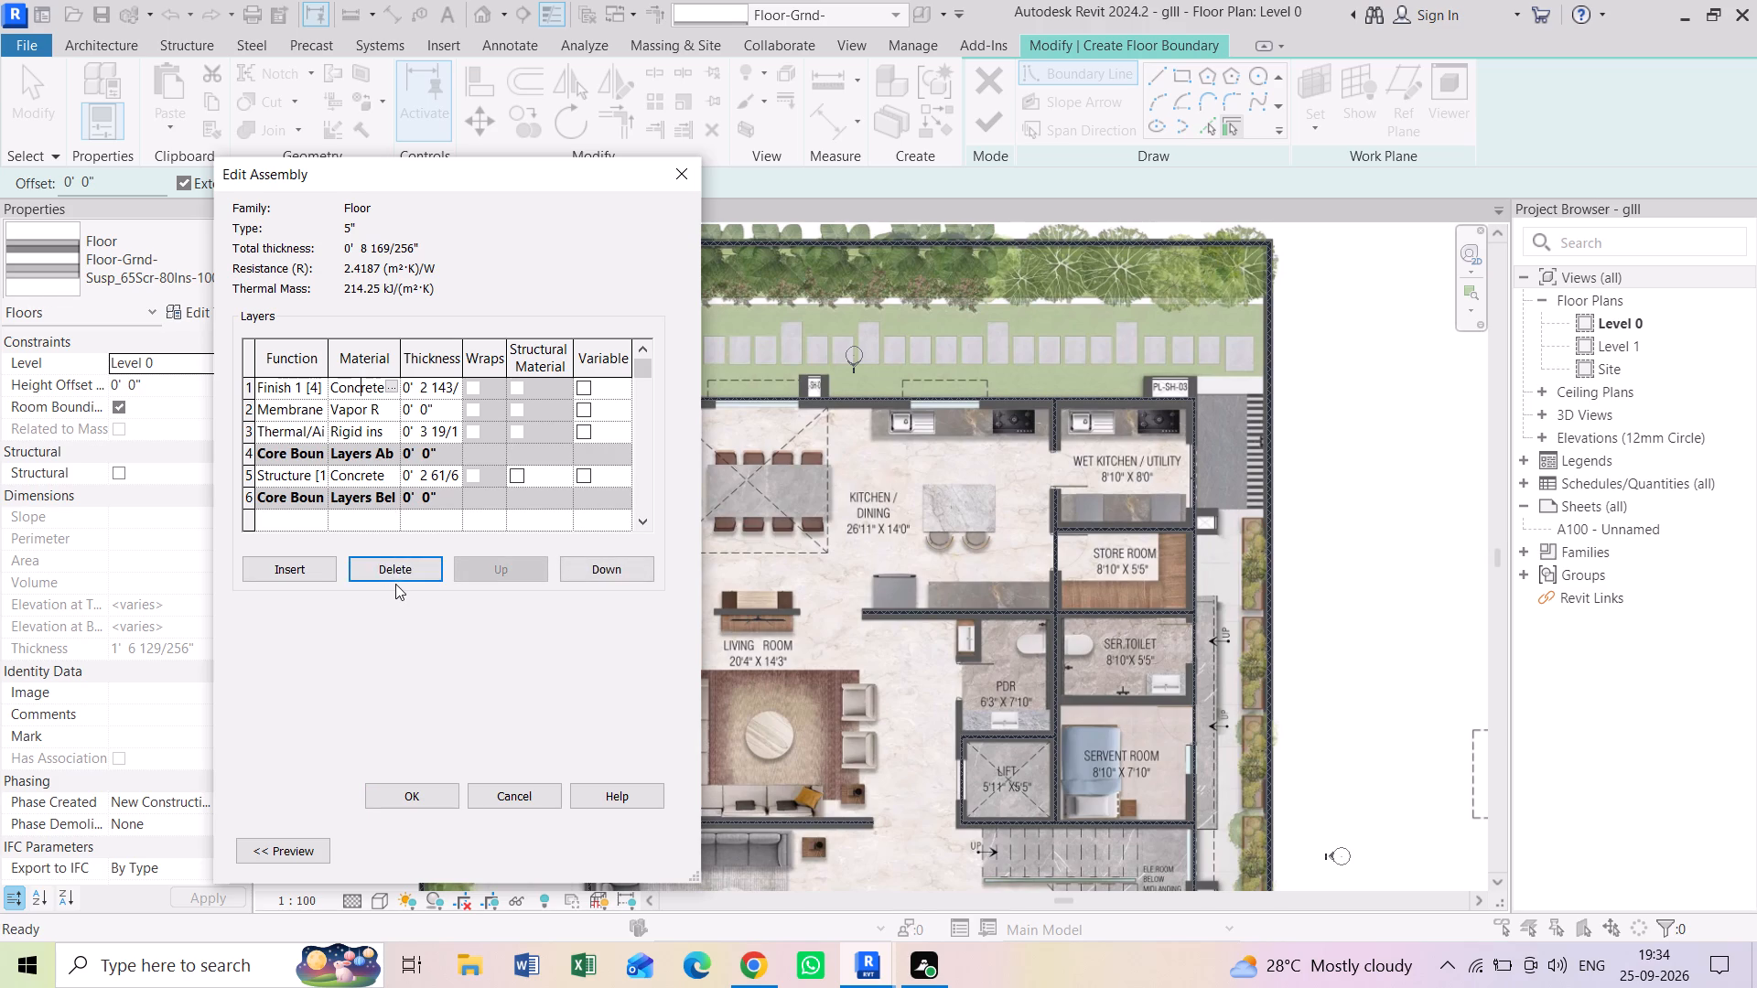
{"action": "left_click", "coordinate": [395, 585]}
{"action": "double_click", "coordinate": [393, 581]}
{"action": "triple_click", "coordinate": [393, 573]}
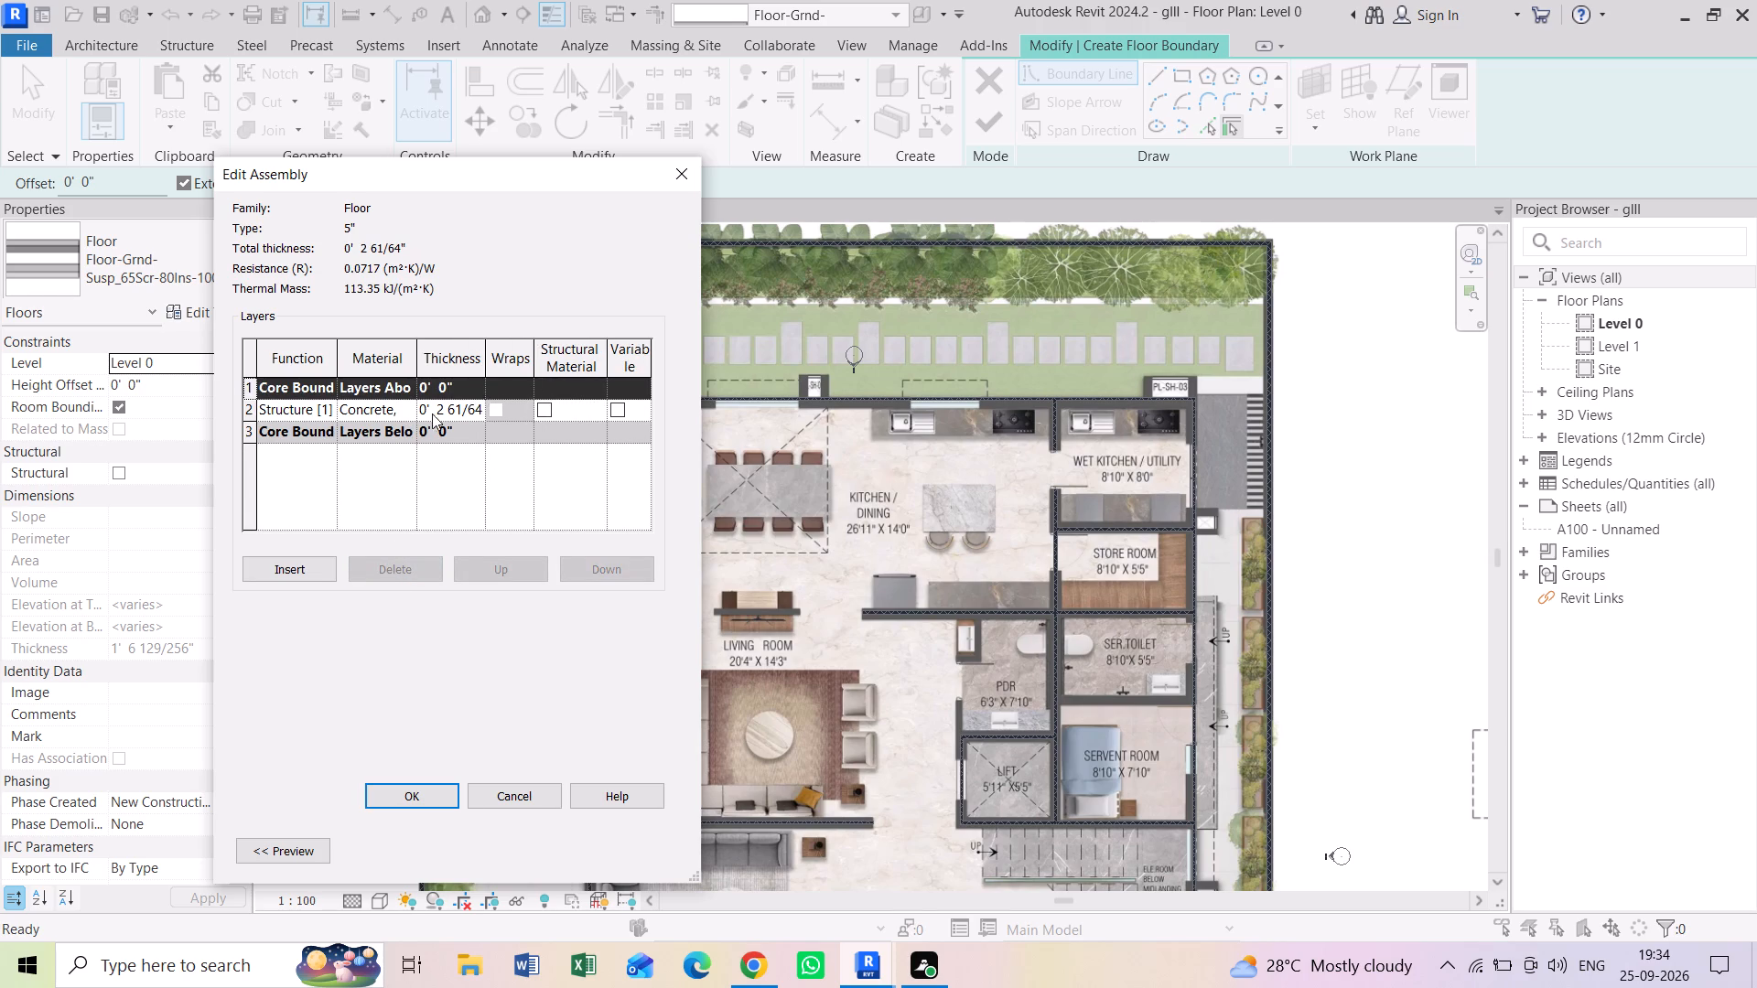
Set the concrete structure layer's thickness to 5" and apply the new floor type.
{"action": "left_click", "coordinate": [480, 407]}
{"action": "key", "text": "ctrl+a"}
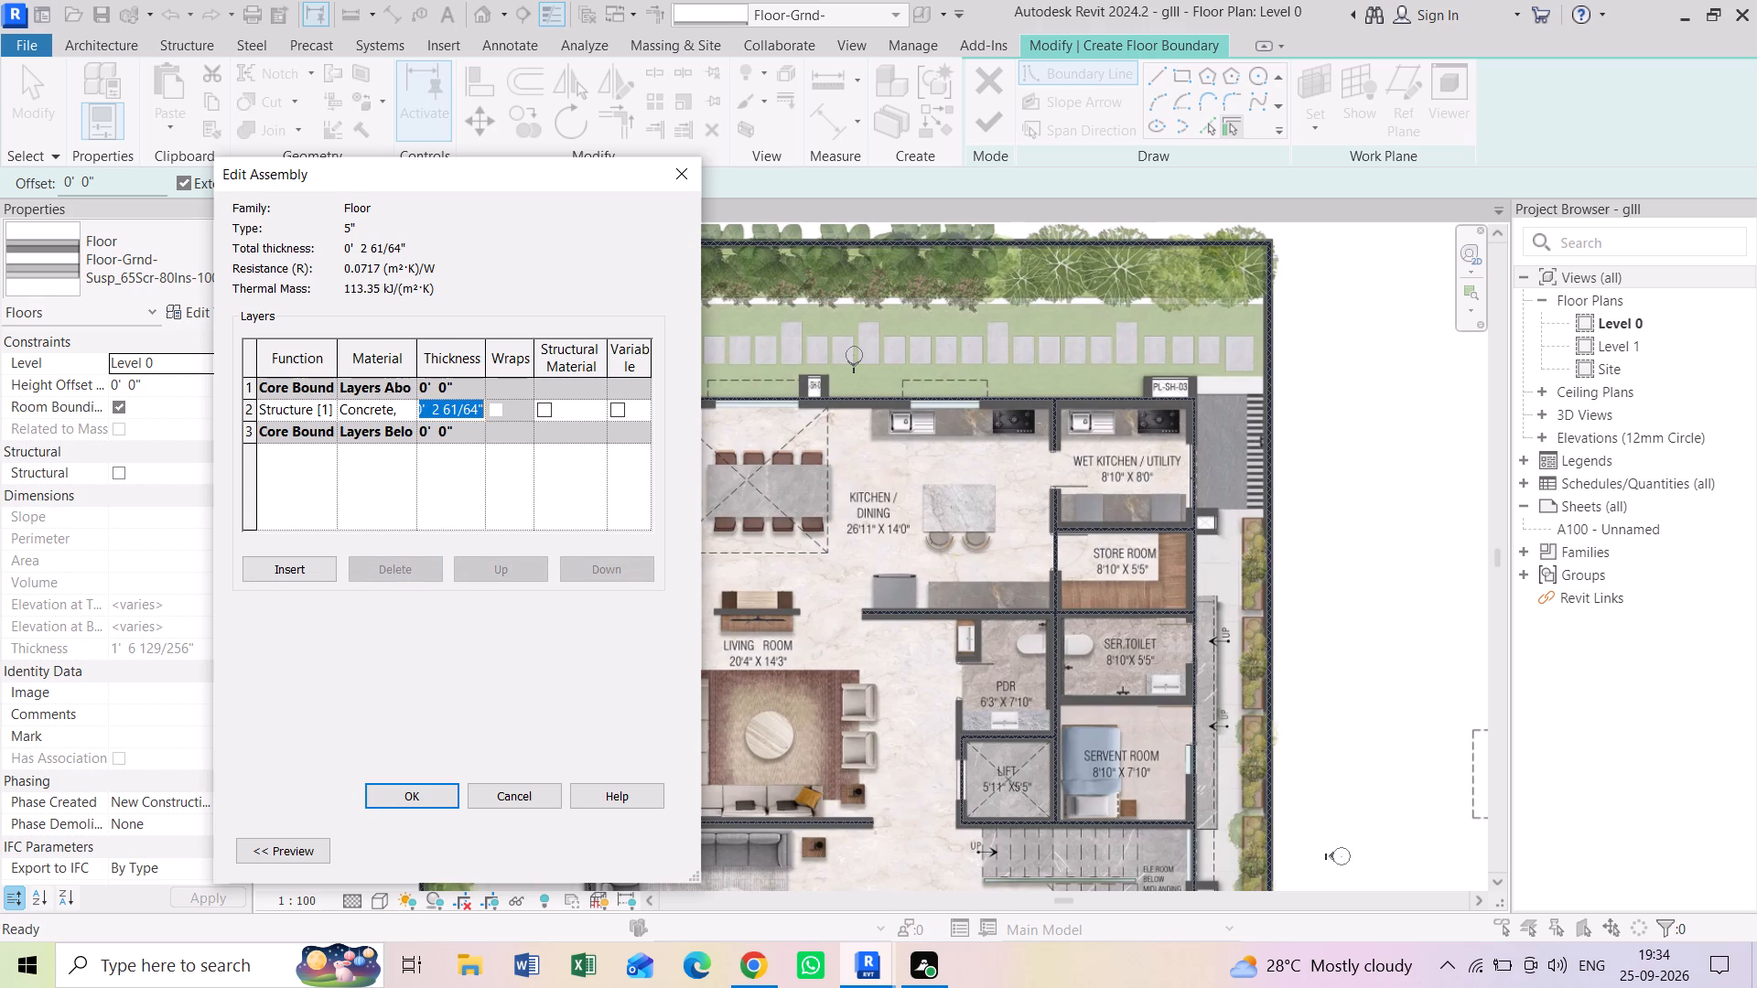
{"action": "type", "text": "5\""}
{"action": "key", "text": "Return"}
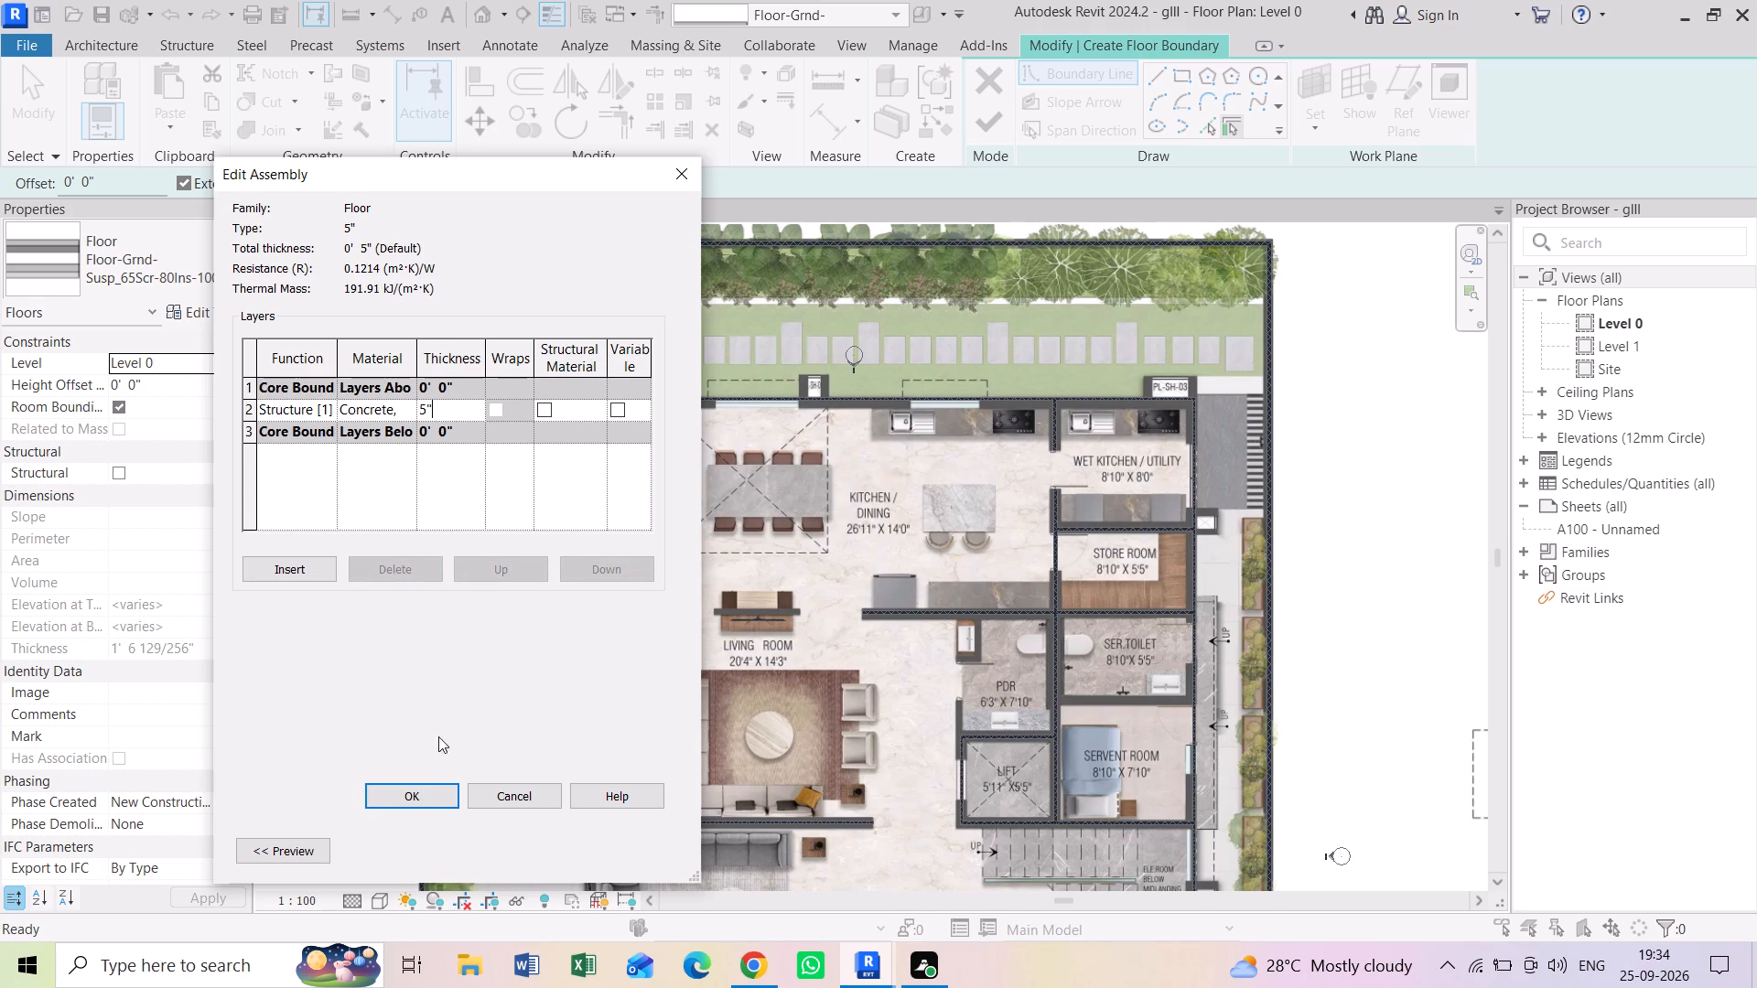
{"action": "left_click", "coordinate": [426, 799]}
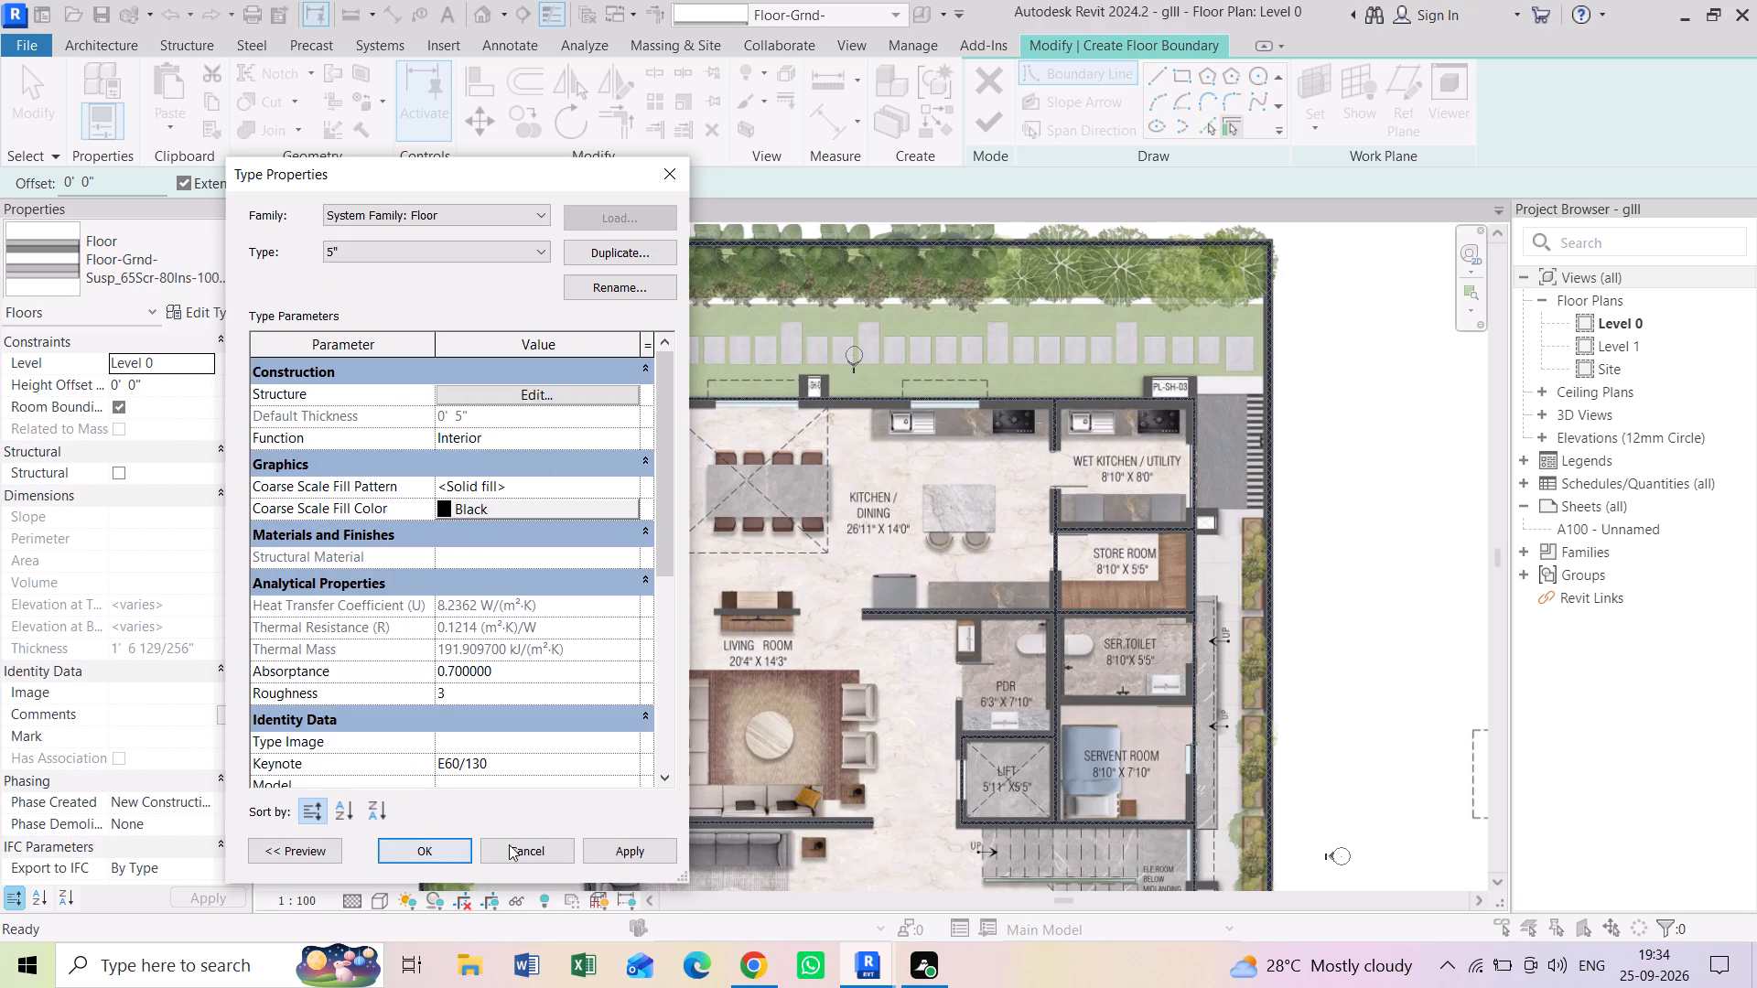
{"action": "left_click", "coordinate": [598, 840]}
{"action": "left_click", "coordinate": [446, 852]}
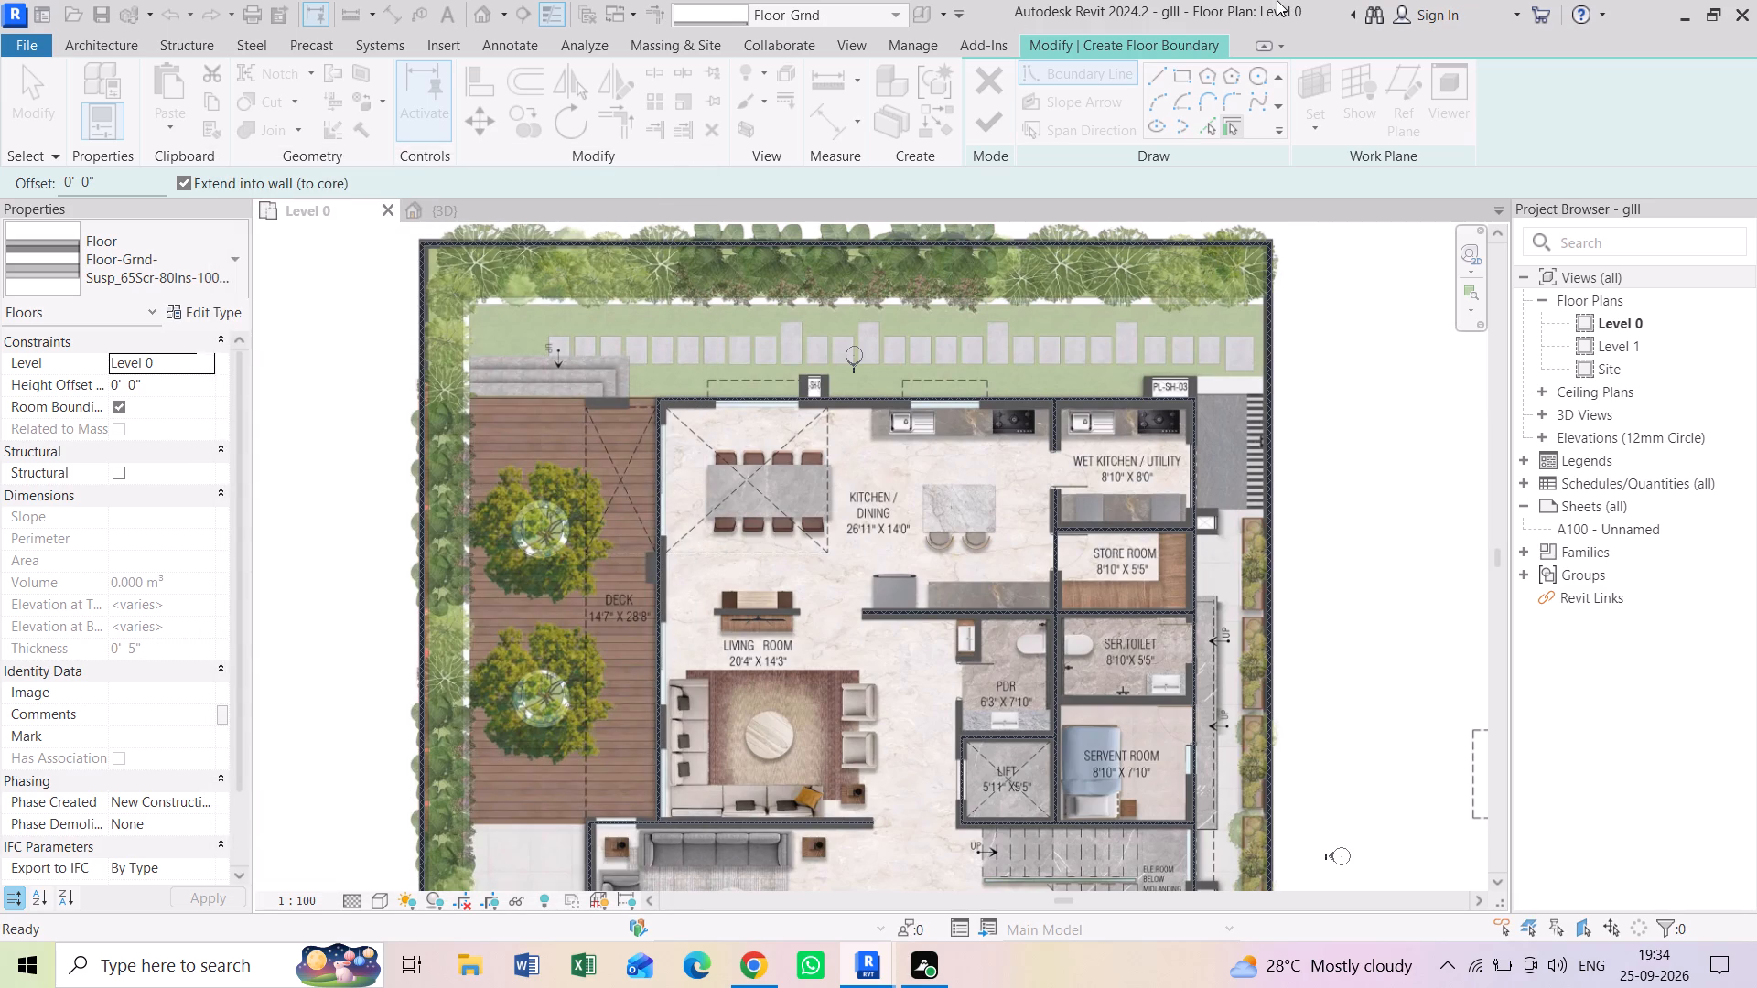
Sketch a rectangular floor boundary between the opposite inside corners of the 12" boundary walls, and finish the 5" floor.
{"action": "left_click", "coordinate": [1189, 72]}
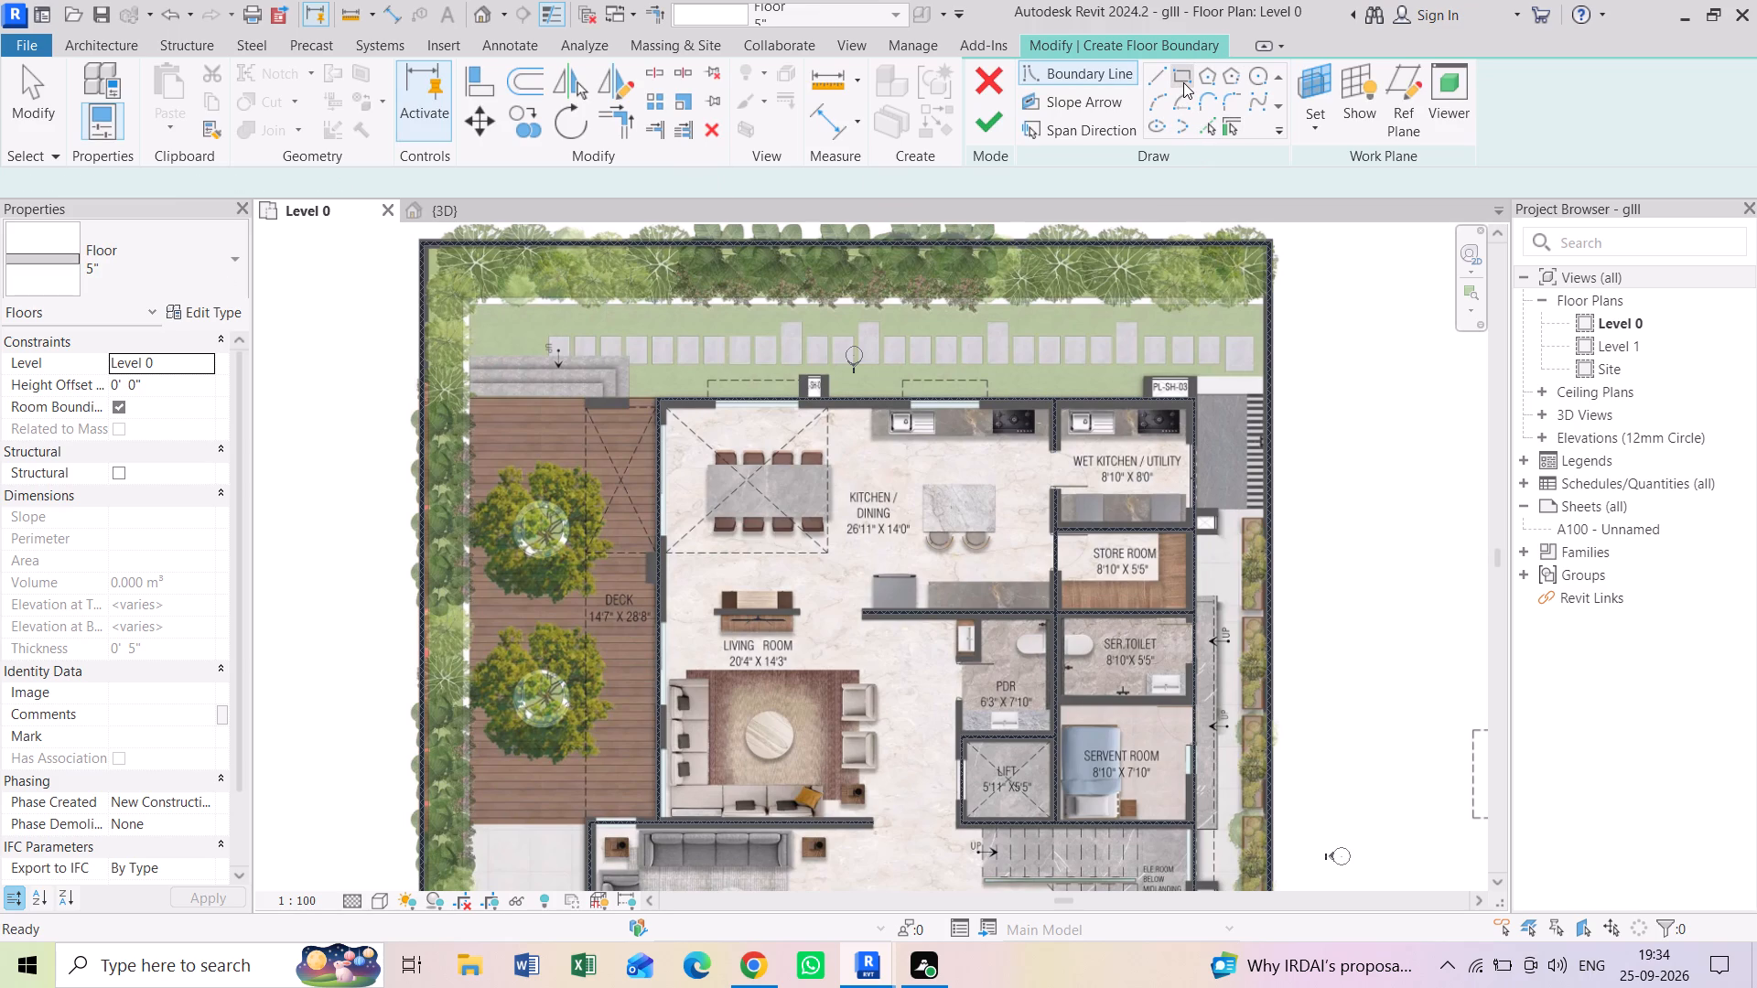
{"action": "left_click", "coordinate": [1183, 81]}
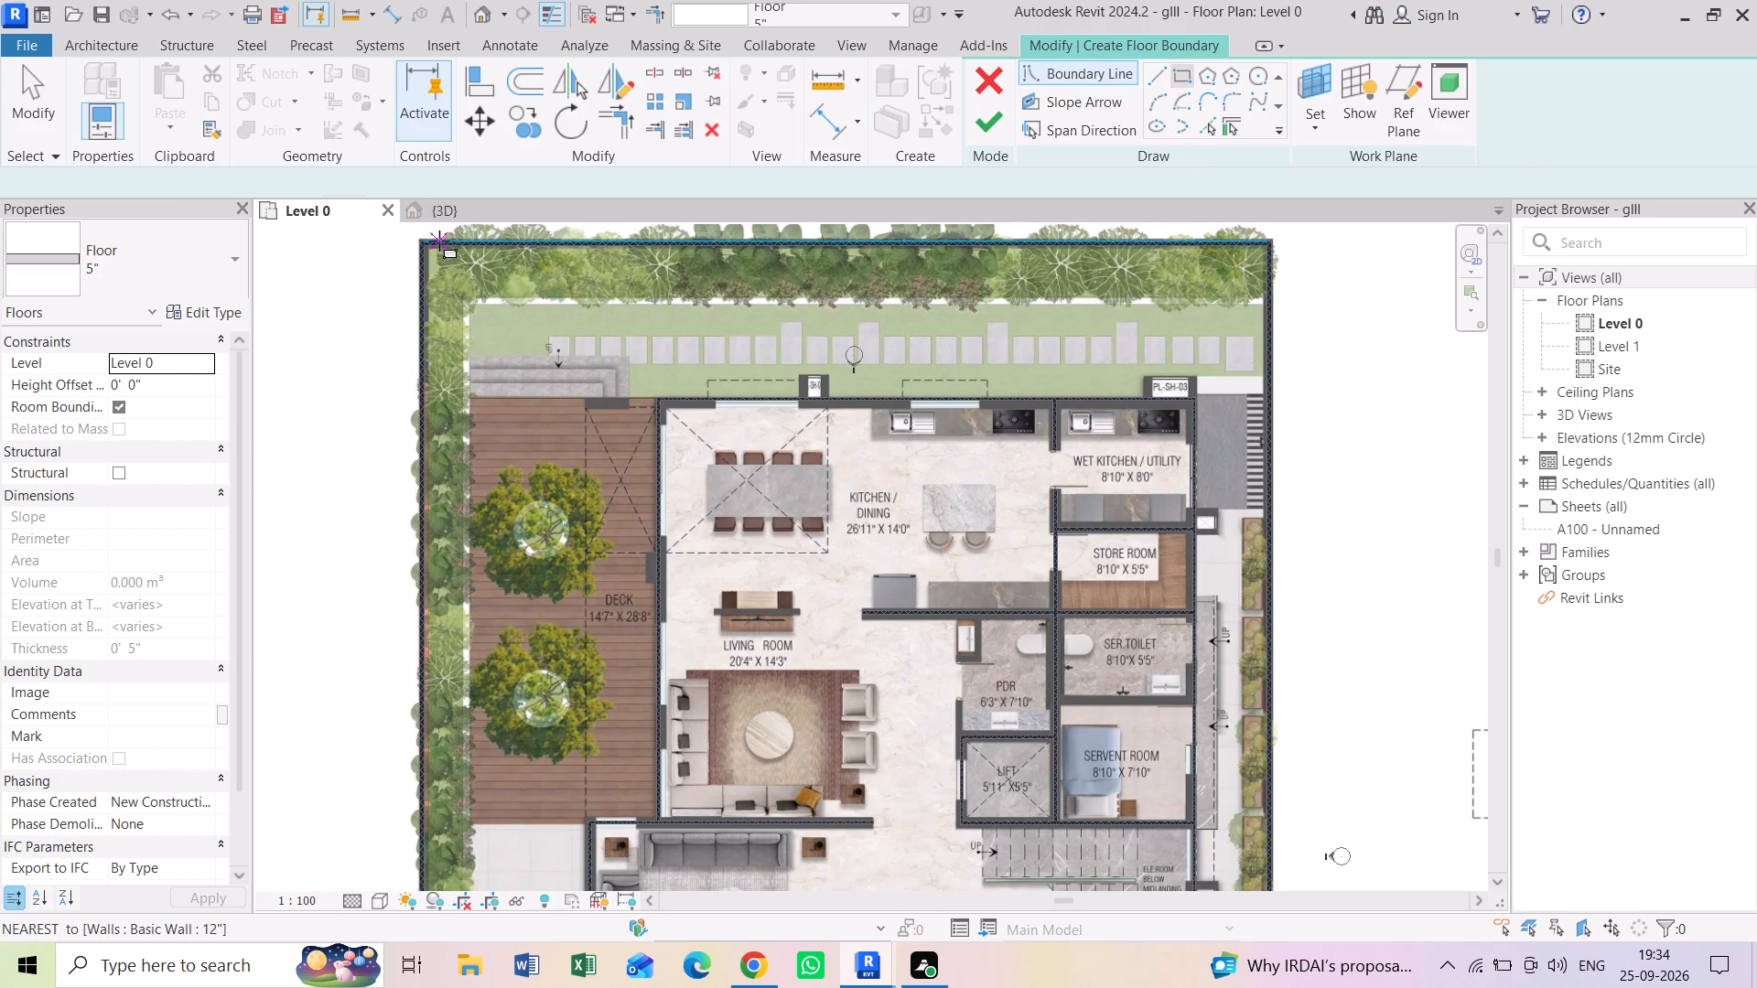
{"action": "scroll", "coordinate": [427, 247], "scroll_direction": "up", "scroll_amount": 10}
{"action": "middle_click_drag", "start_coordinate": [426, 254], "coordinate": [457, 357]}
{"action": "left_click", "coordinate": [447, 343]}
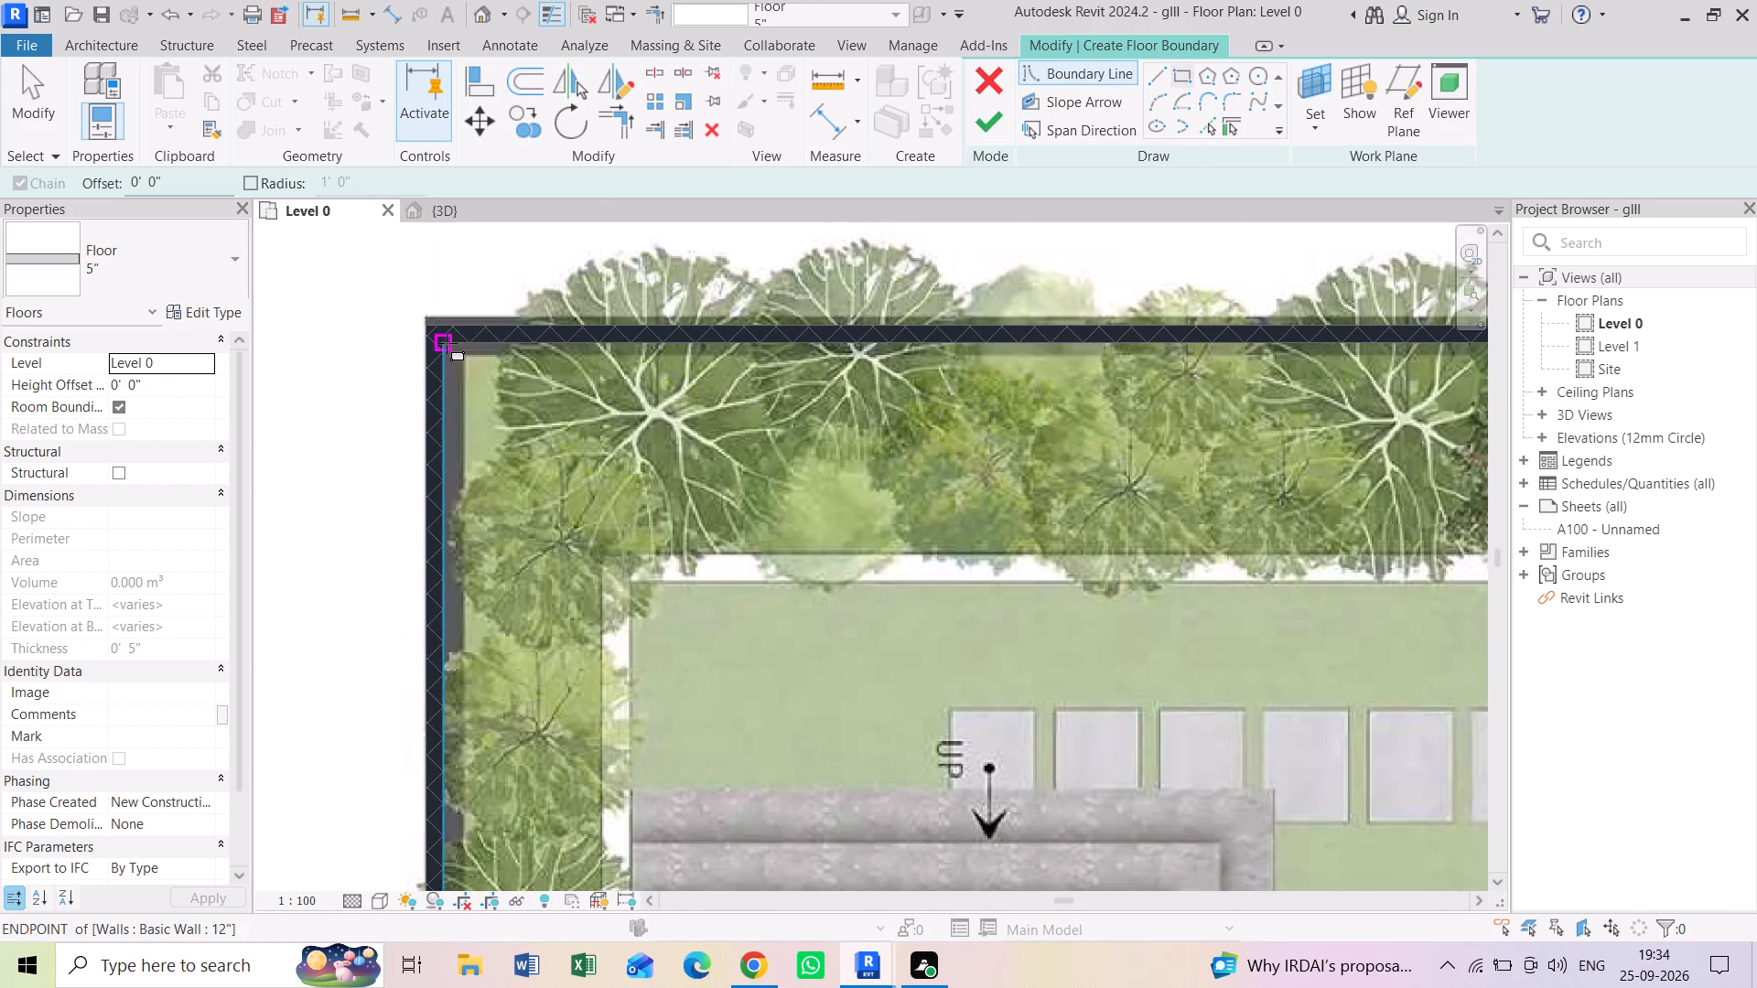
{"action": "scroll", "coordinate": [916, 773], "scroll_direction": "down", "scroll_amount": 7}
{"action": "middle_click_drag", "start_coordinate": [1007, 831], "coordinate": [651, 474]}
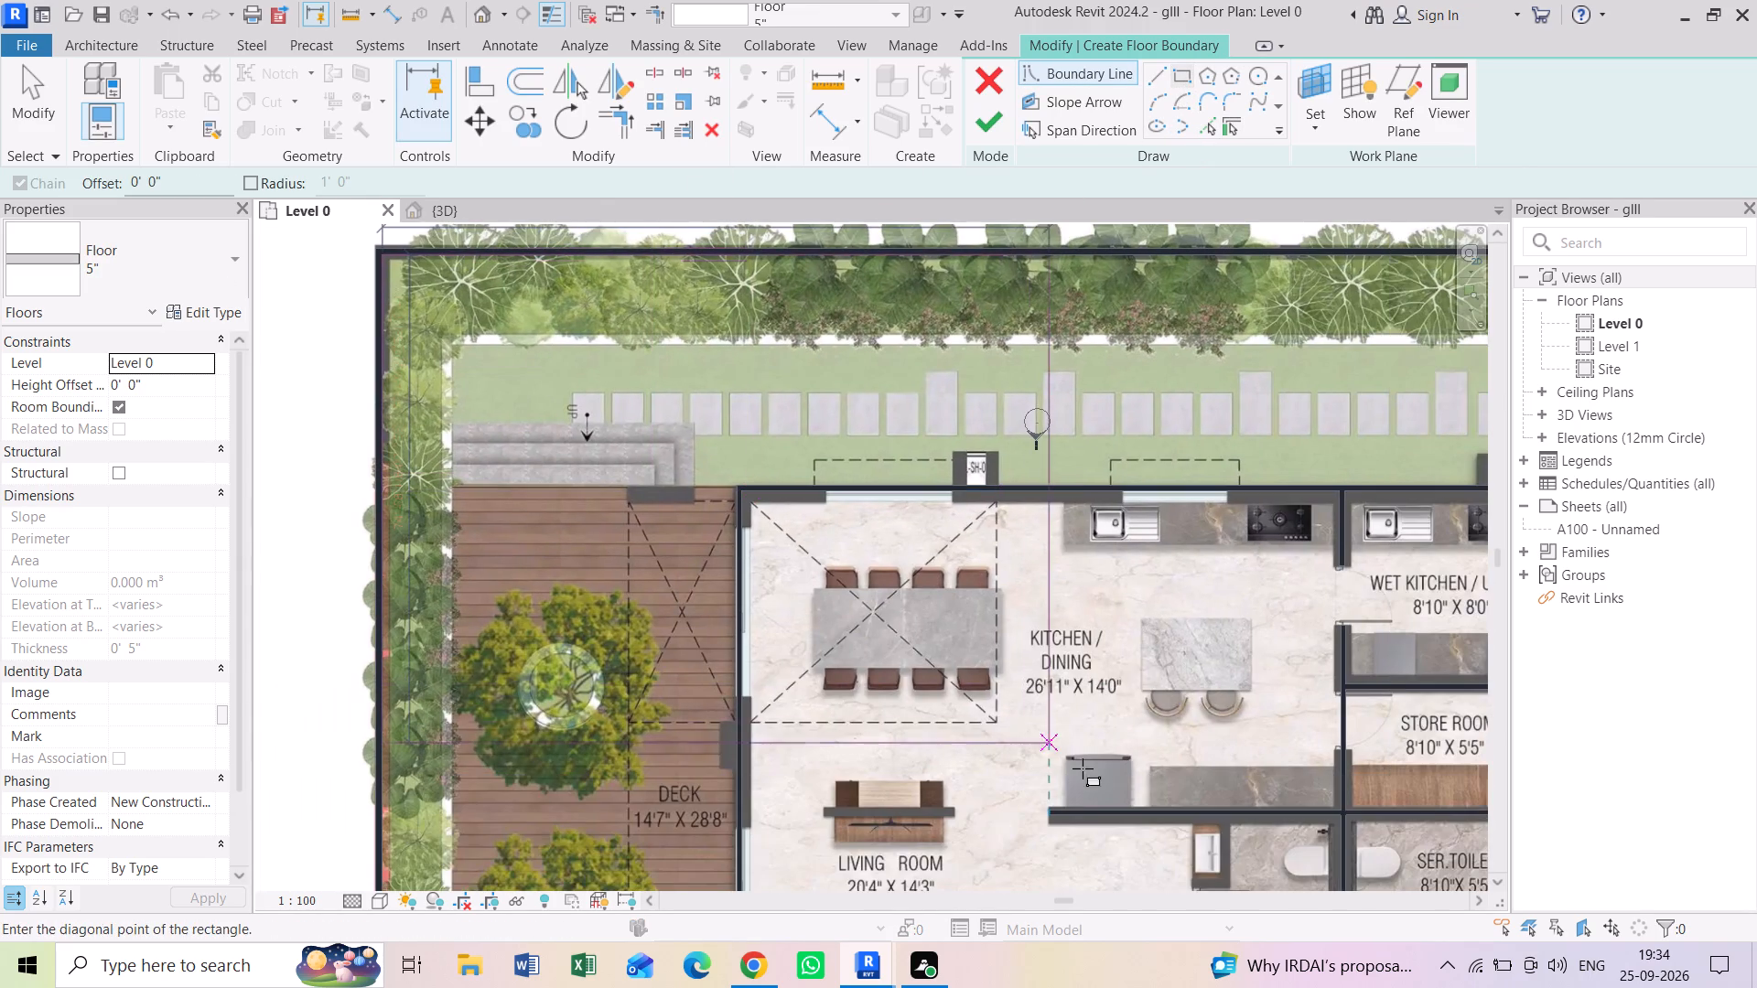
{"action": "middle_click_drag", "start_coordinate": [1081, 770], "coordinate": [629, 347]}
{"action": "scroll", "coordinate": [740, 414], "scroll_direction": "down", "scroll_amount": 4}
{"action": "middle_click_drag", "start_coordinate": [889, 581], "coordinate": [846, 400]}
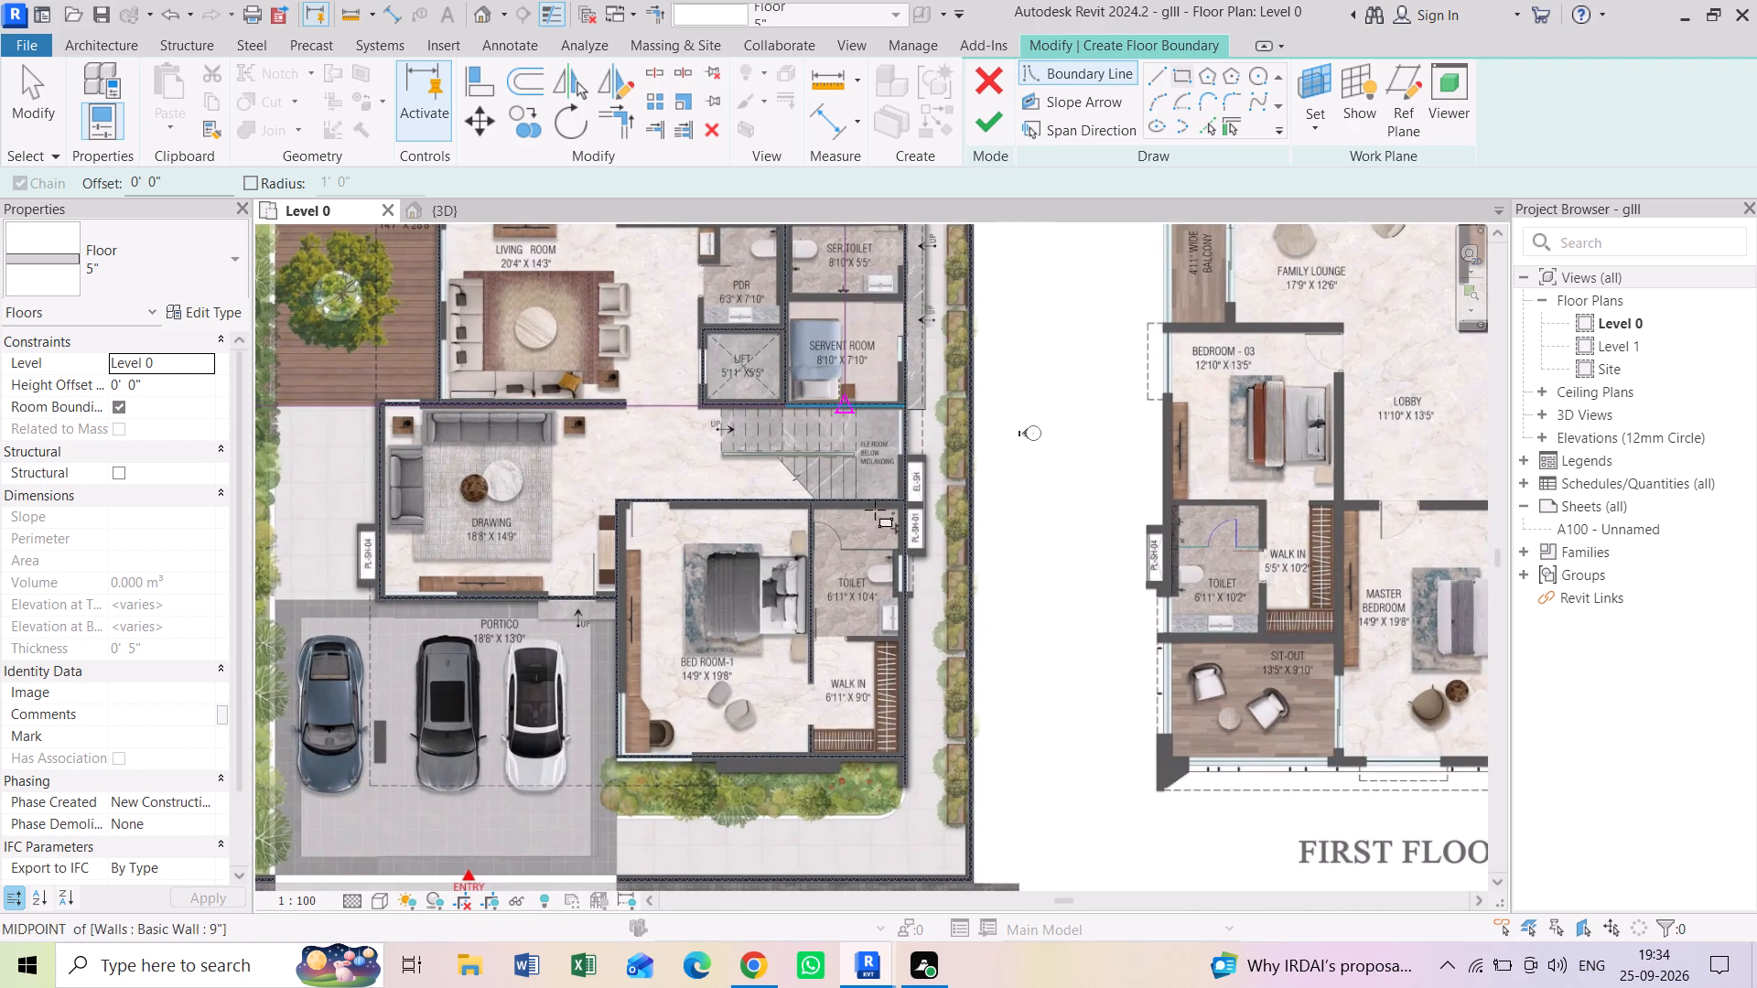
{"action": "middle_click_drag", "start_coordinate": [927, 714], "coordinate": [1059, 486]}
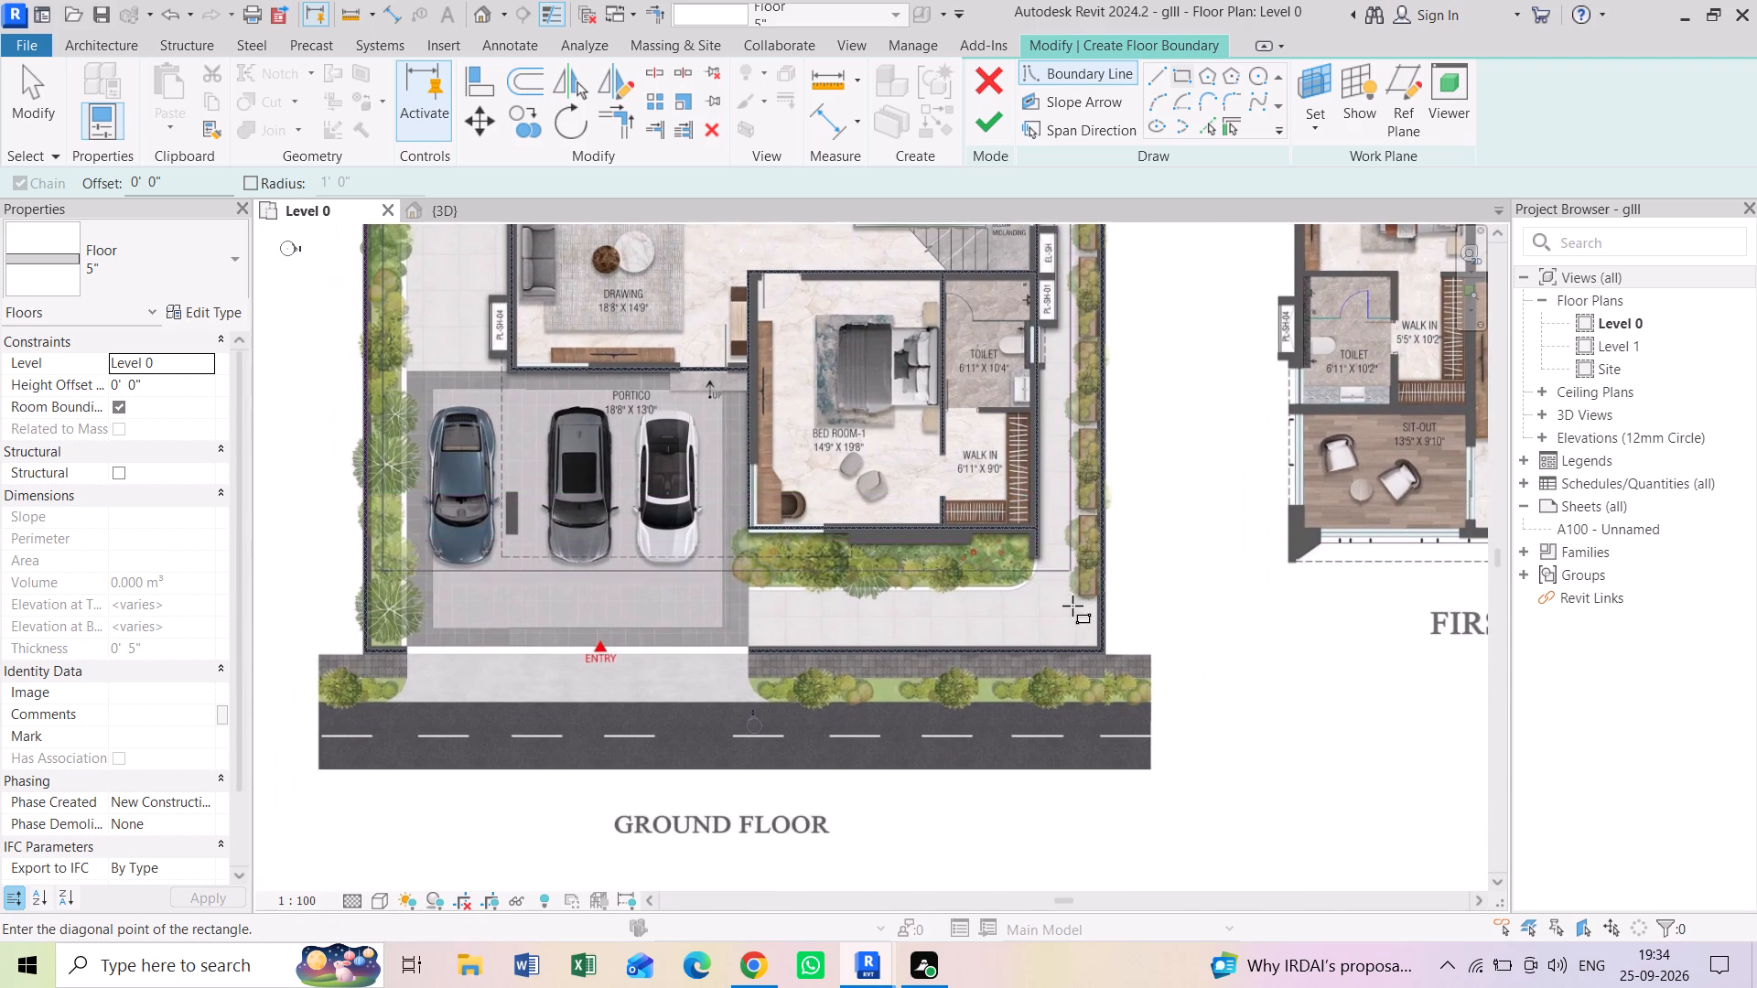
{"action": "scroll", "coordinate": [1073, 606], "scroll_direction": "up", "scroll_amount": 8}
{"action": "middle_click_drag", "start_coordinate": [1107, 649], "coordinate": [1069, 423]}
{"action": "scroll", "coordinate": [1115, 481], "scroll_direction": "up", "scroll_amount": 4}
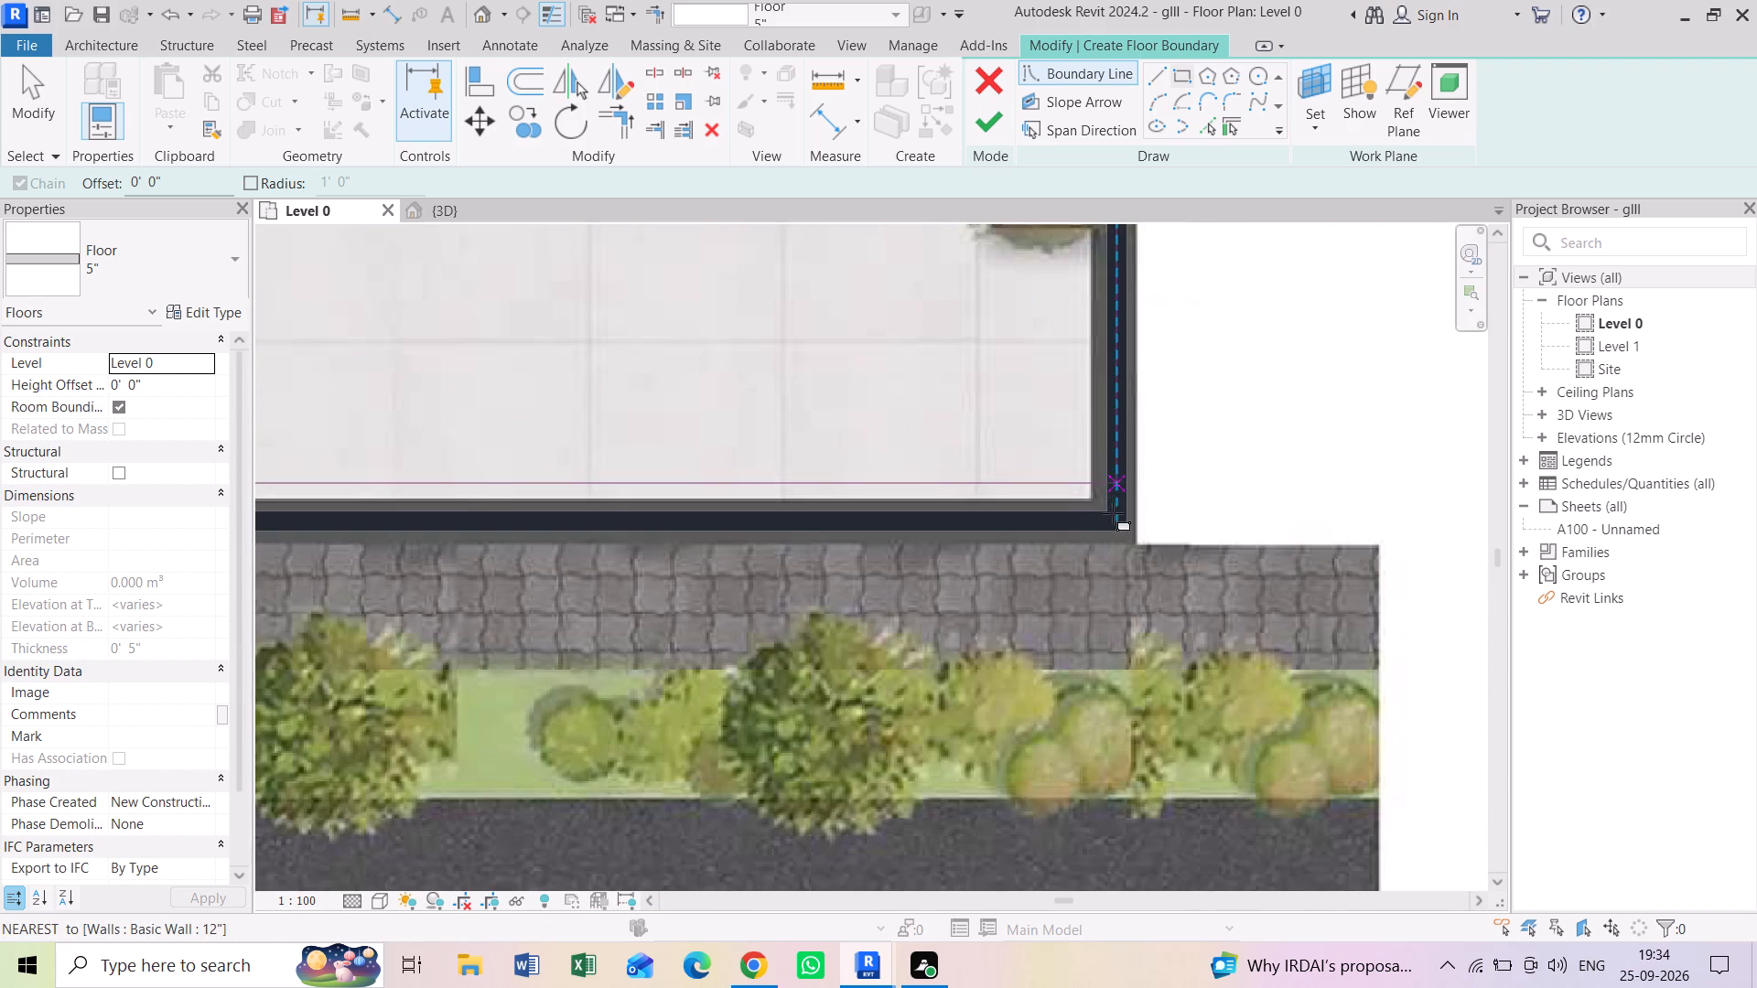
{"action": "scroll", "coordinate": [1111, 518], "scroll_direction": "up", "scroll_amount": 6}
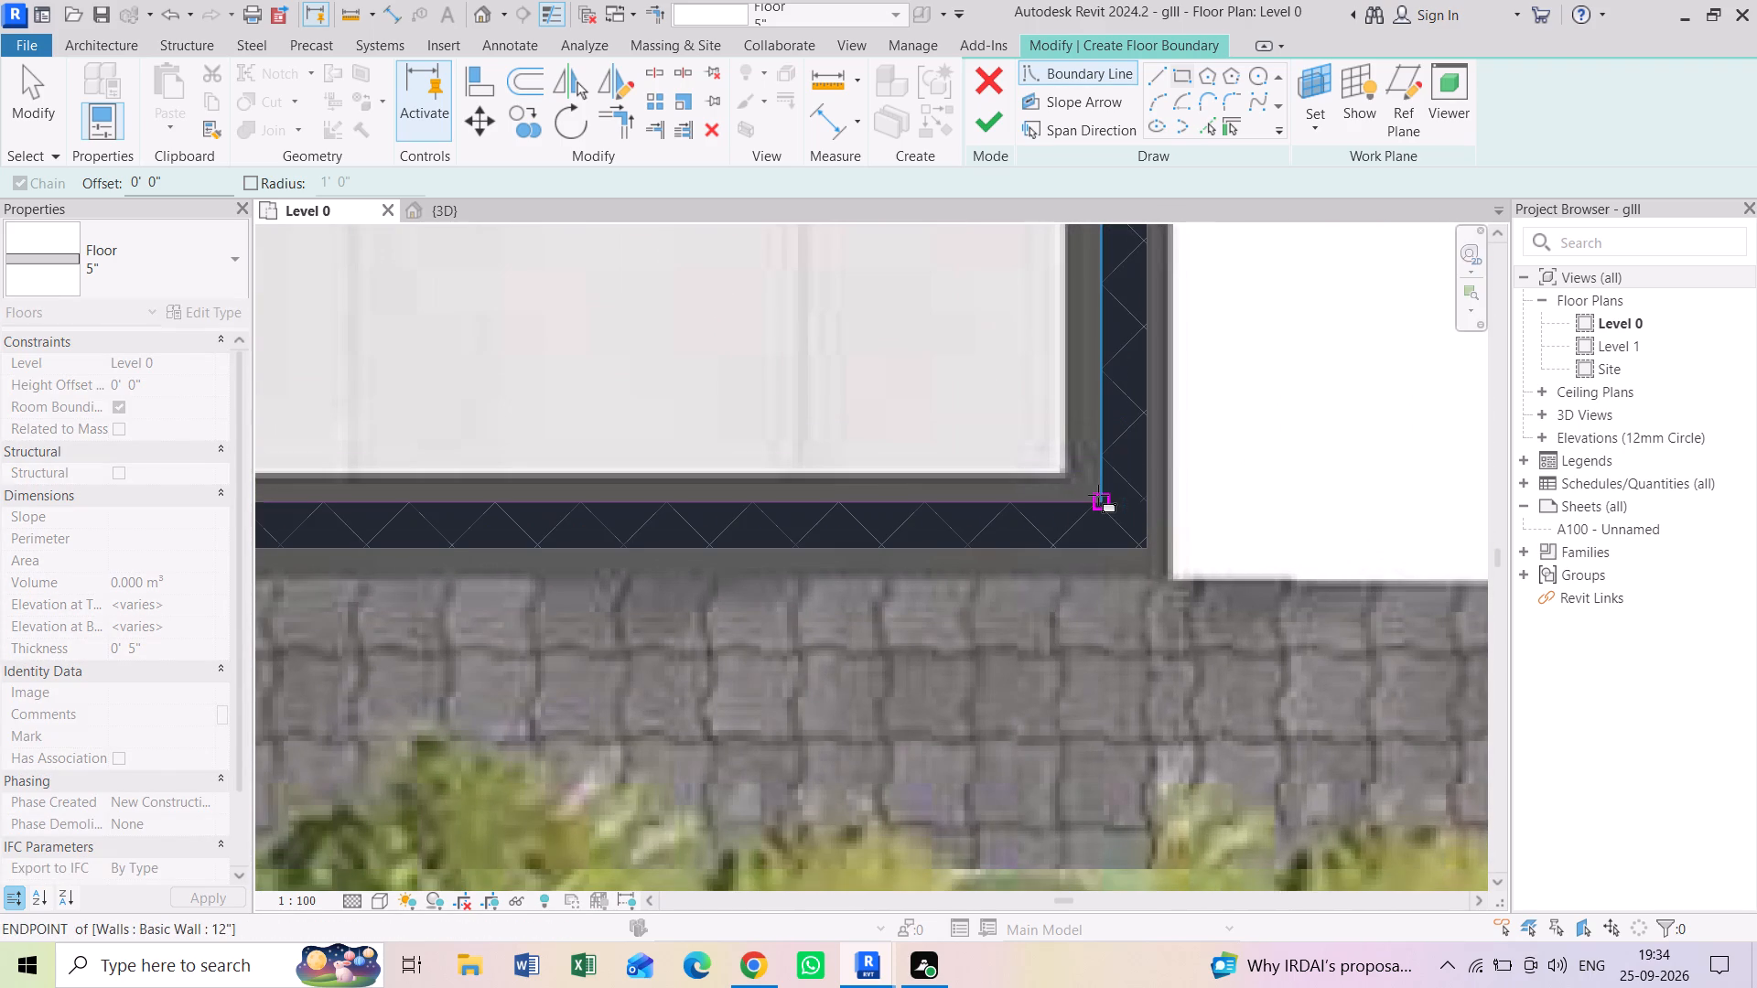
{"action": "left_click", "coordinate": [1098, 497]}
{"action": "scroll", "coordinate": [931, 488], "scroll_direction": "down", "scroll_amount": 10}
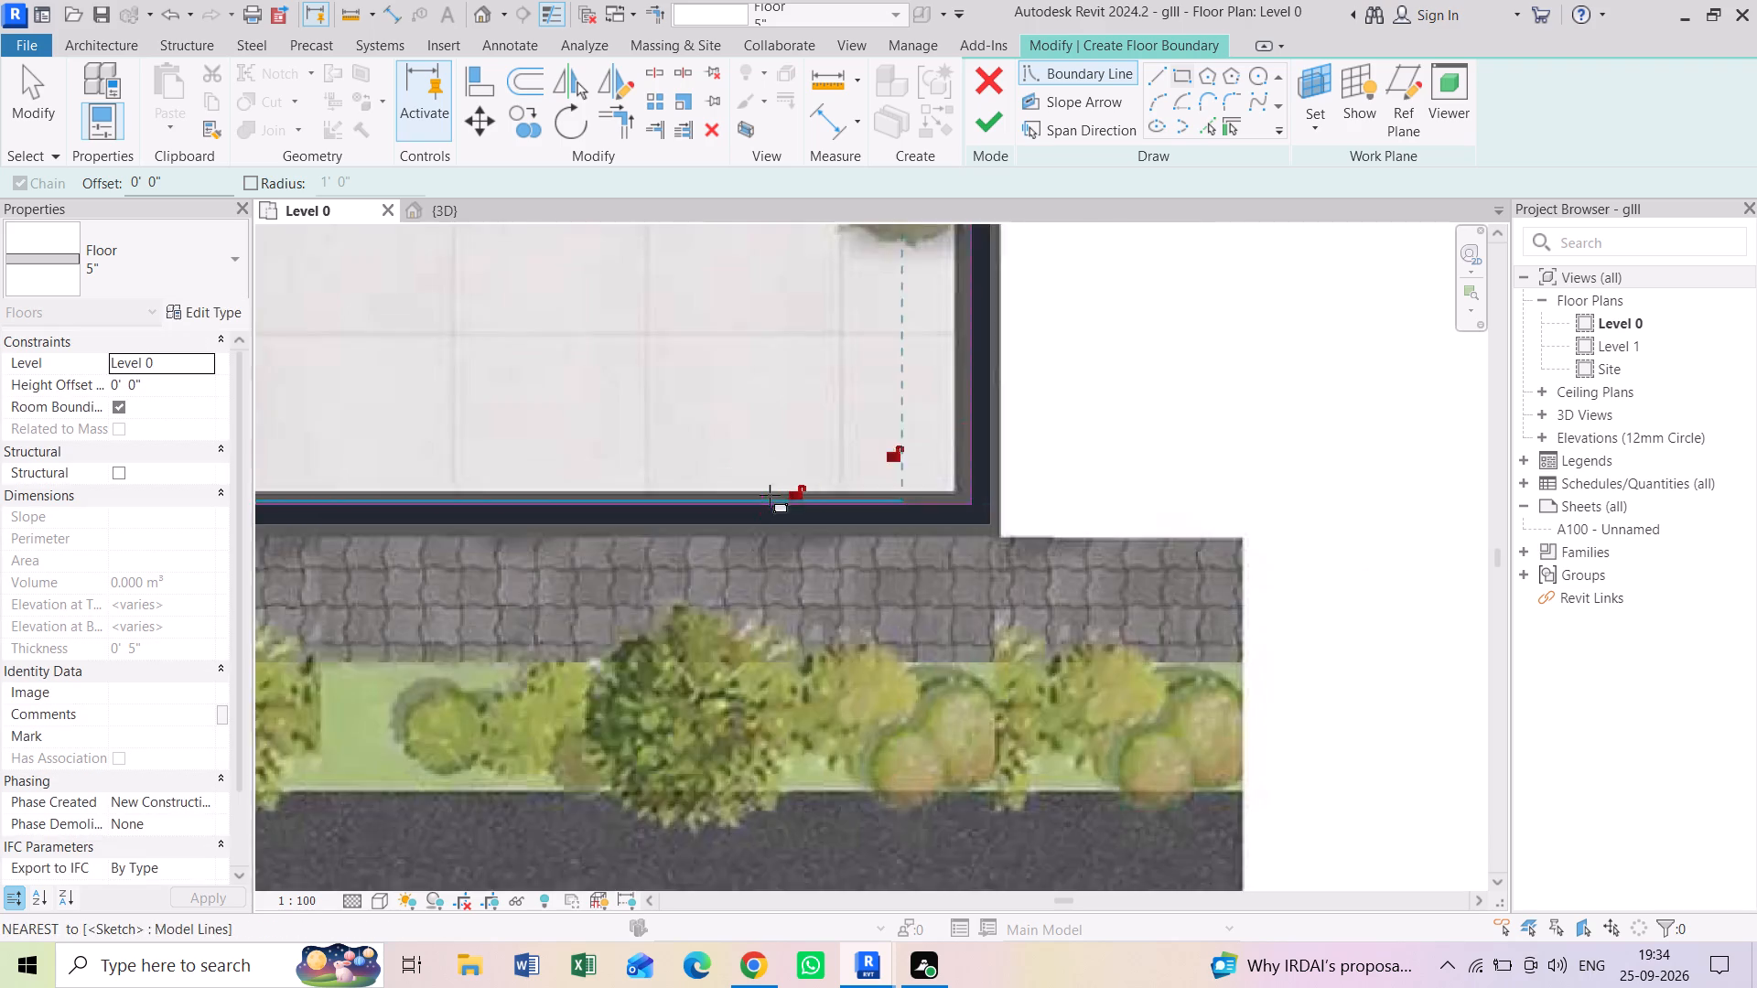
{"action": "scroll", "coordinate": [766, 493], "scroll_direction": "down", "scroll_amount": 4}
{"action": "middle_click_drag", "start_coordinate": [663, 436], "coordinate": [814, 664]}
{"action": "left_click", "coordinate": [977, 119]}
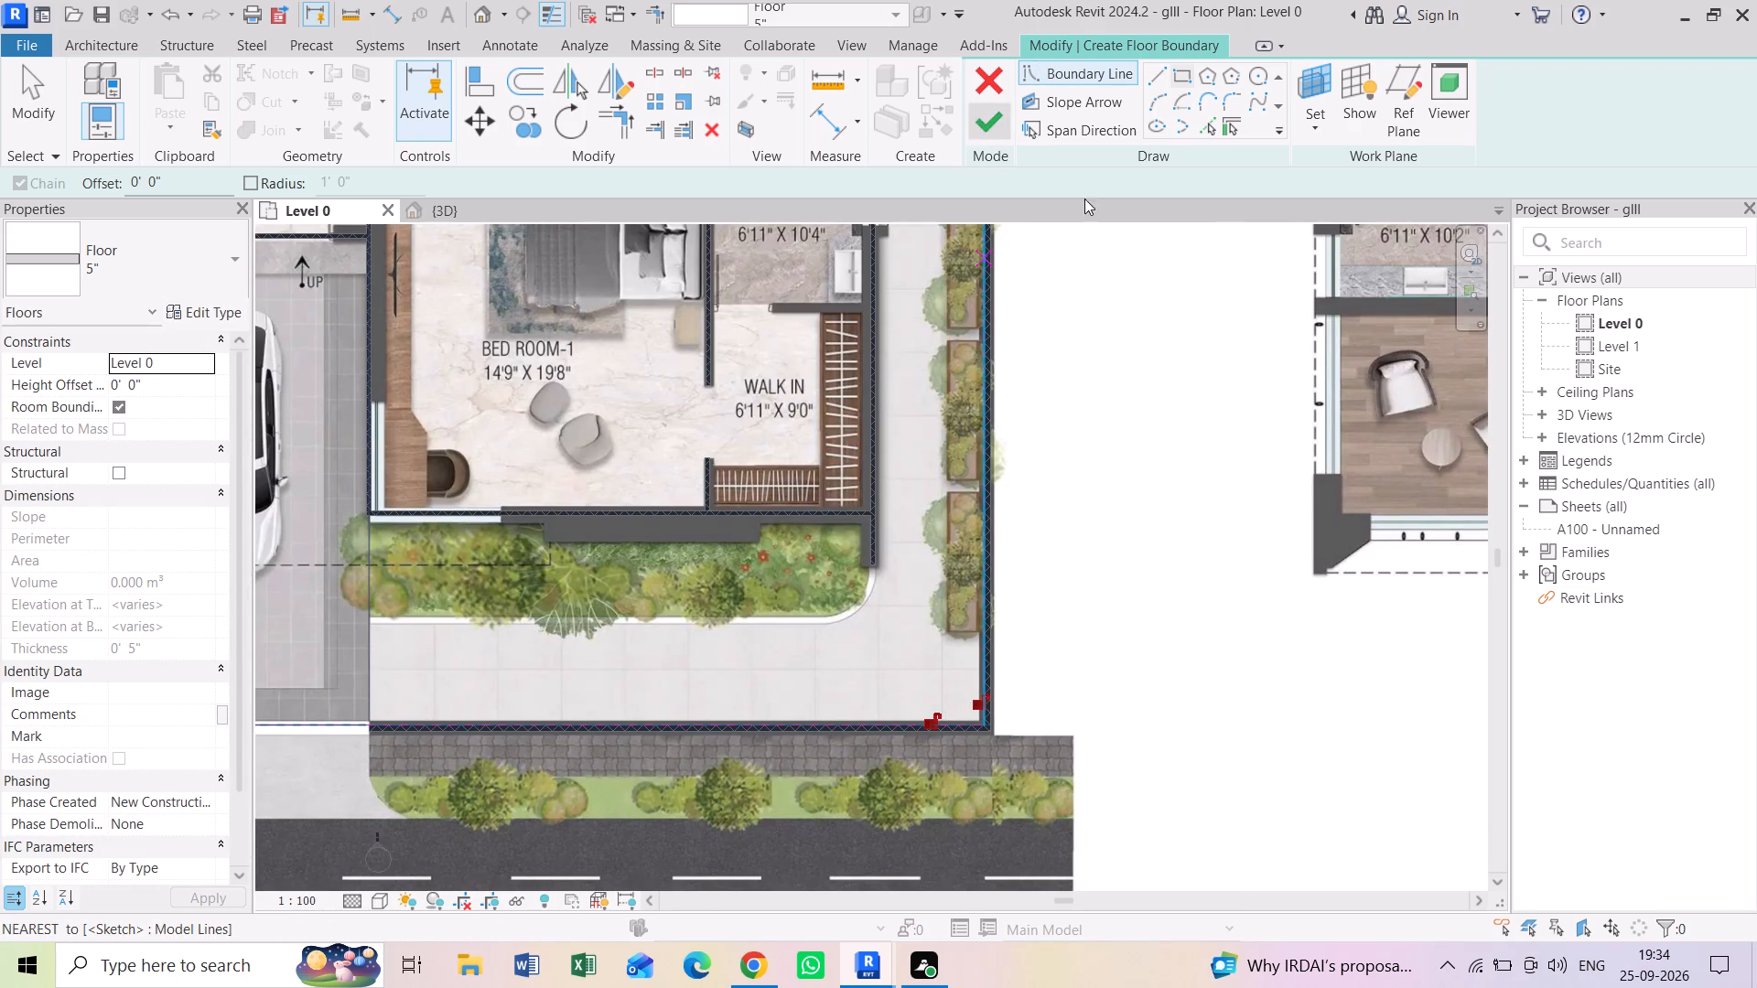
Examine the new floor together with the house and boundary walls in the 3D view, from above and below.
{"action": "left_click", "coordinate": [460, 200]}
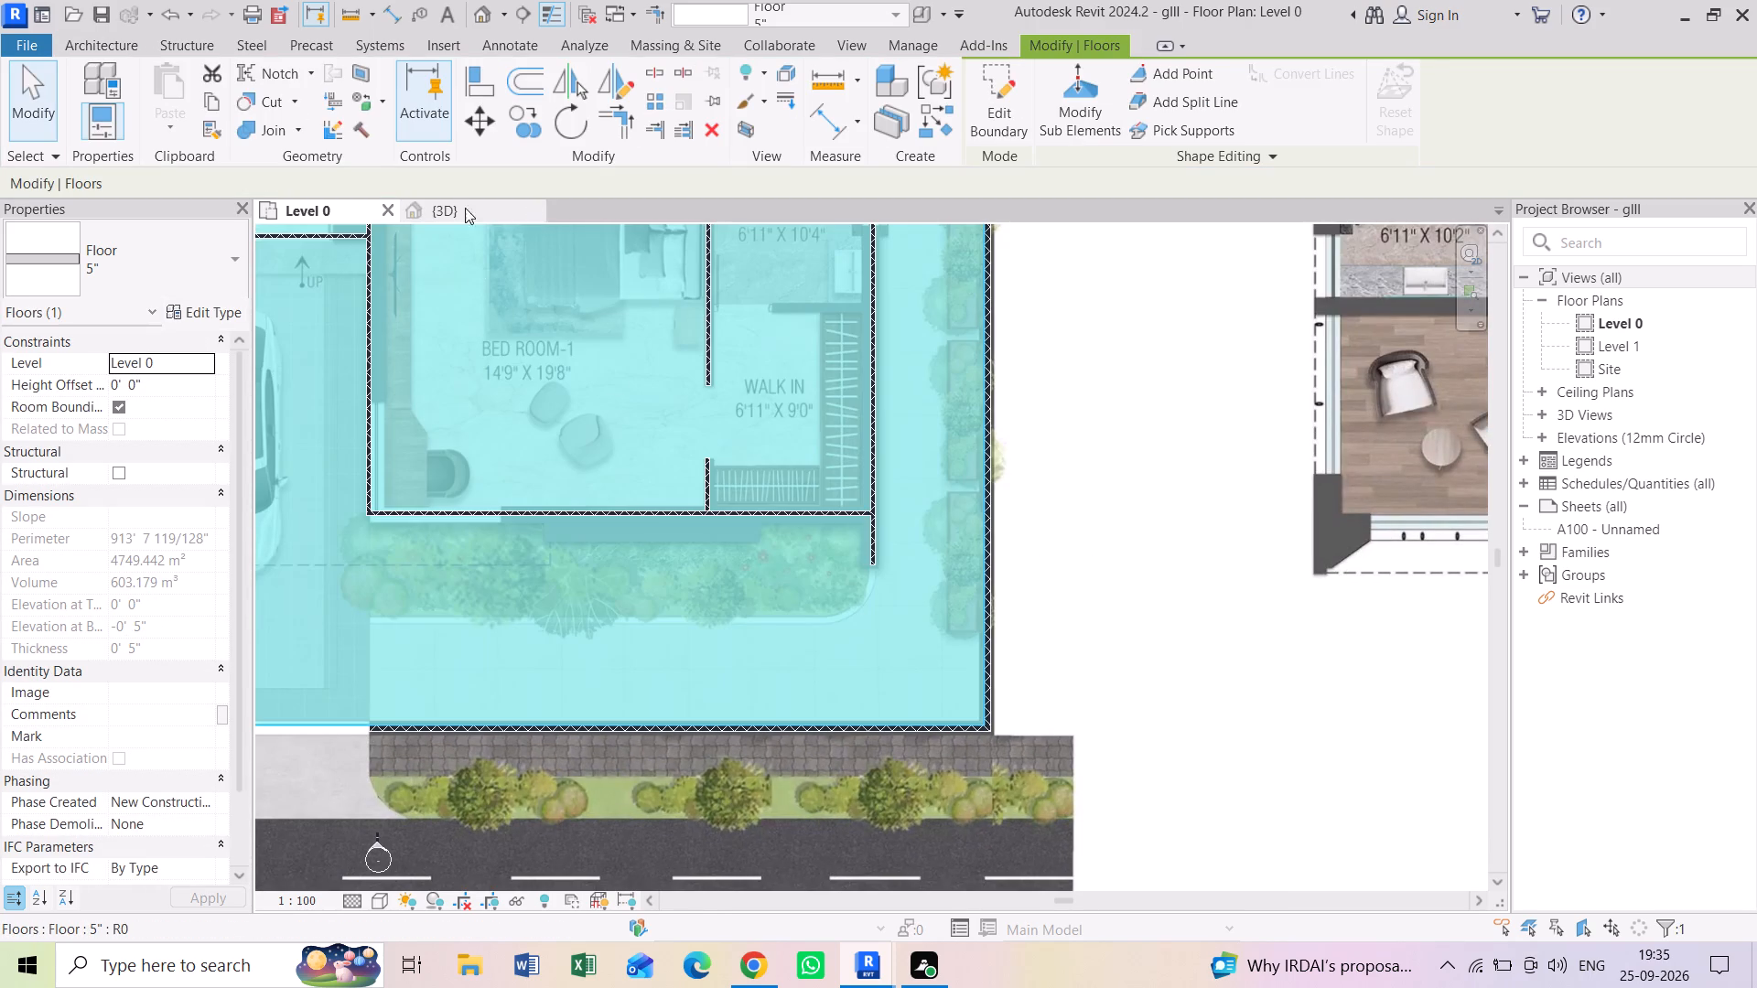
{"action": "middle_click_drag", "start_coordinate": [926, 606], "coordinate": [933, 510], "text": "shift"}
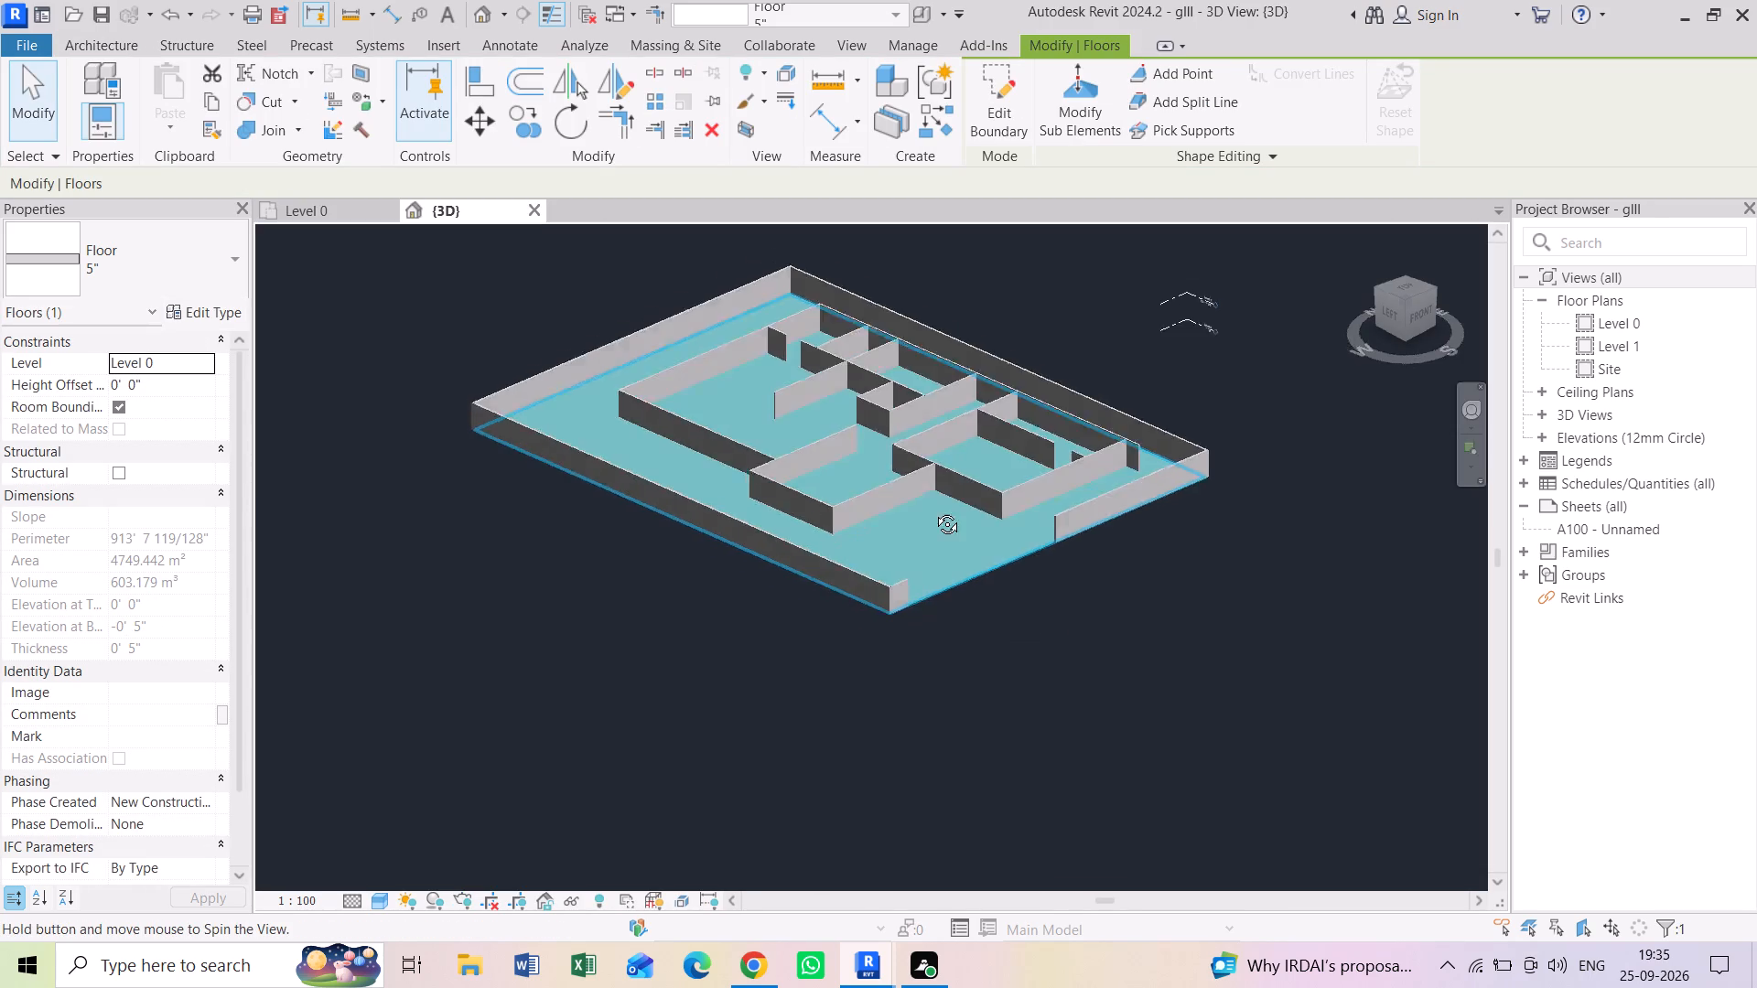
{"action": "middle_click_drag", "start_coordinate": [933, 510], "coordinate": [1027, 368], "text": "shift"}
{"action": "key", "text": "Escape"}
{"action": "middle_click_drag", "start_coordinate": [1119, 525], "coordinate": [1029, 671], "text": "shift"}
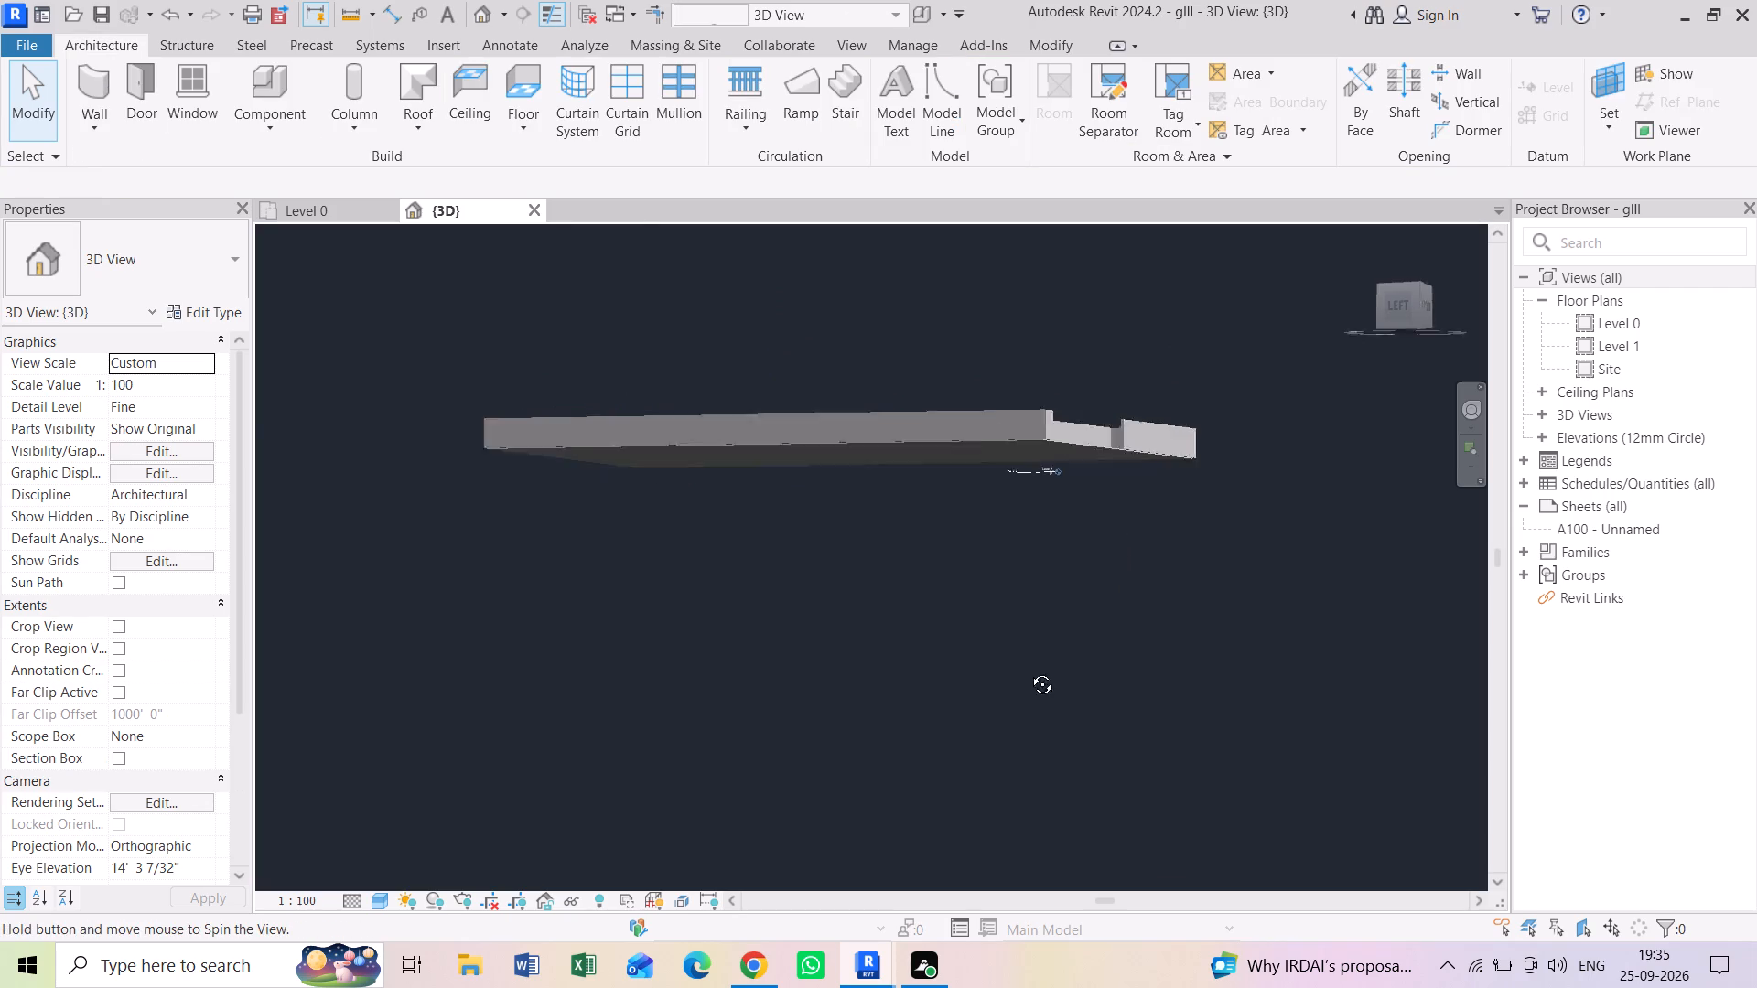
{"action": "middle_click_drag", "start_coordinate": [1029, 671], "coordinate": [988, 713], "text": "shift"}
{"action": "scroll", "coordinate": [971, 429], "scroll_direction": "up", "scroll_amount": 5}
{"action": "middle_click_drag", "start_coordinate": [1003, 450], "coordinate": [825, 479], "text": "shift"}
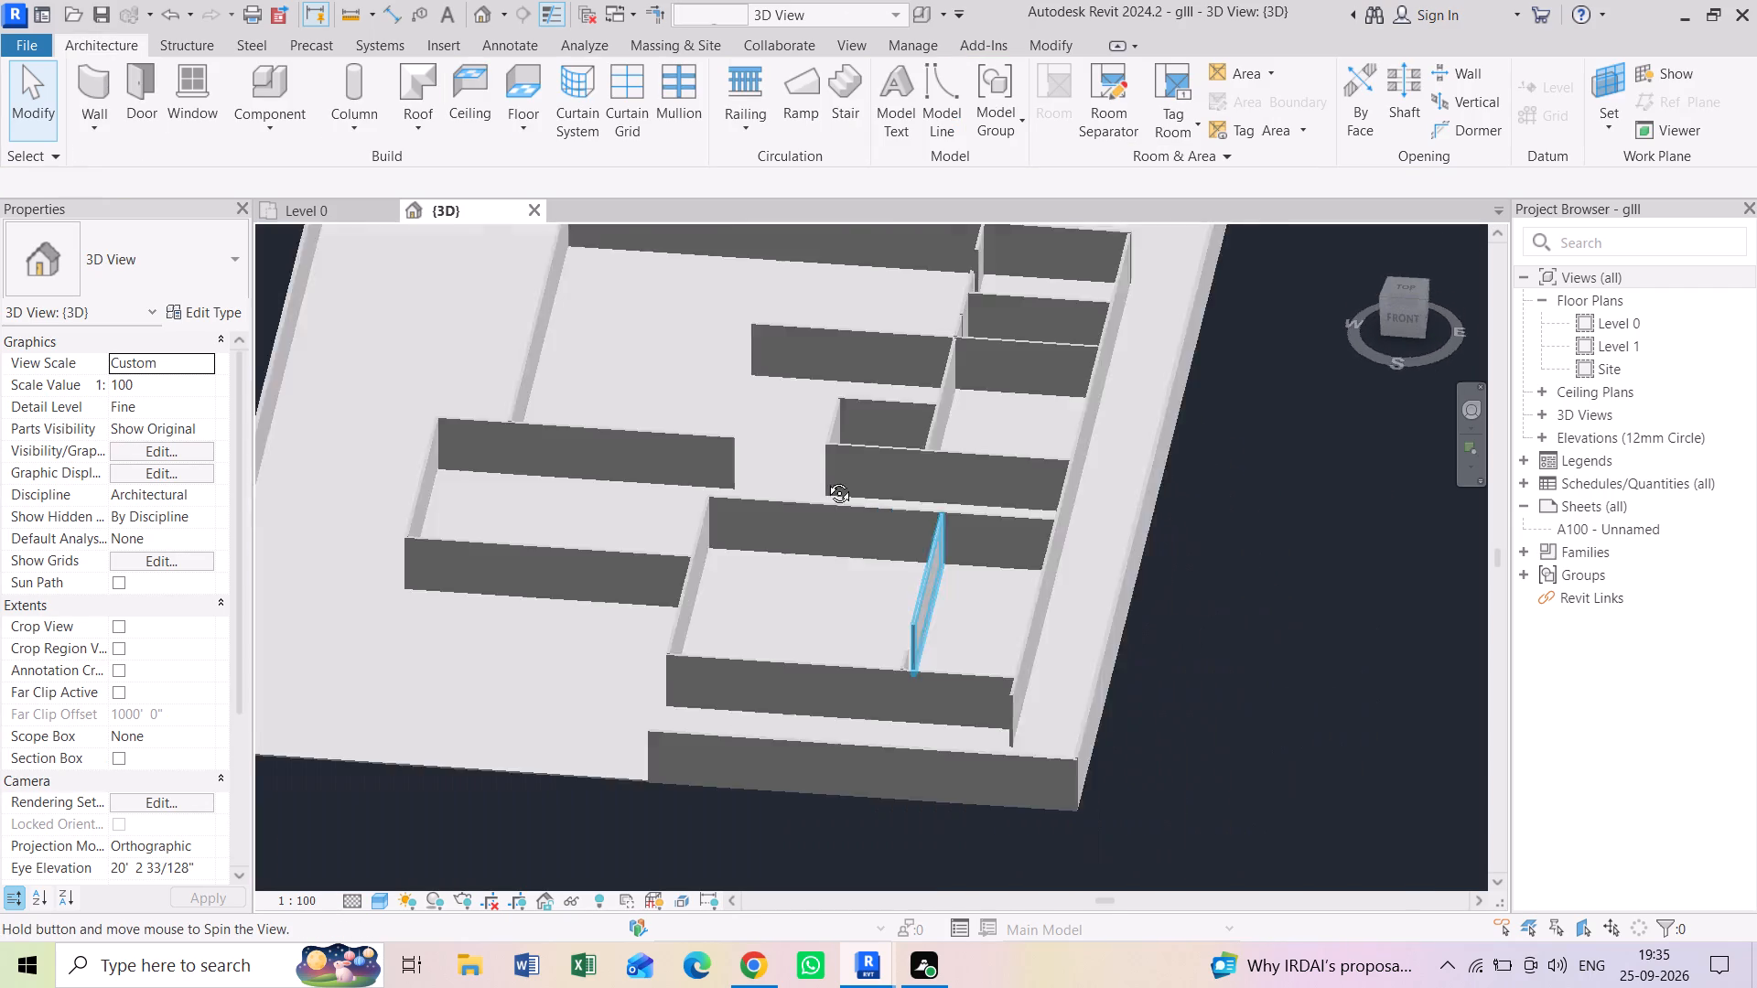
{"action": "middle_click_drag", "start_coordinate": [825, 479], "coordinate": [744, 410], "text": "shift"}
{"action": "middle_click_drag", "start_coordinate": [480, 389], "coordinate": [731, 532], "text": "shift"}
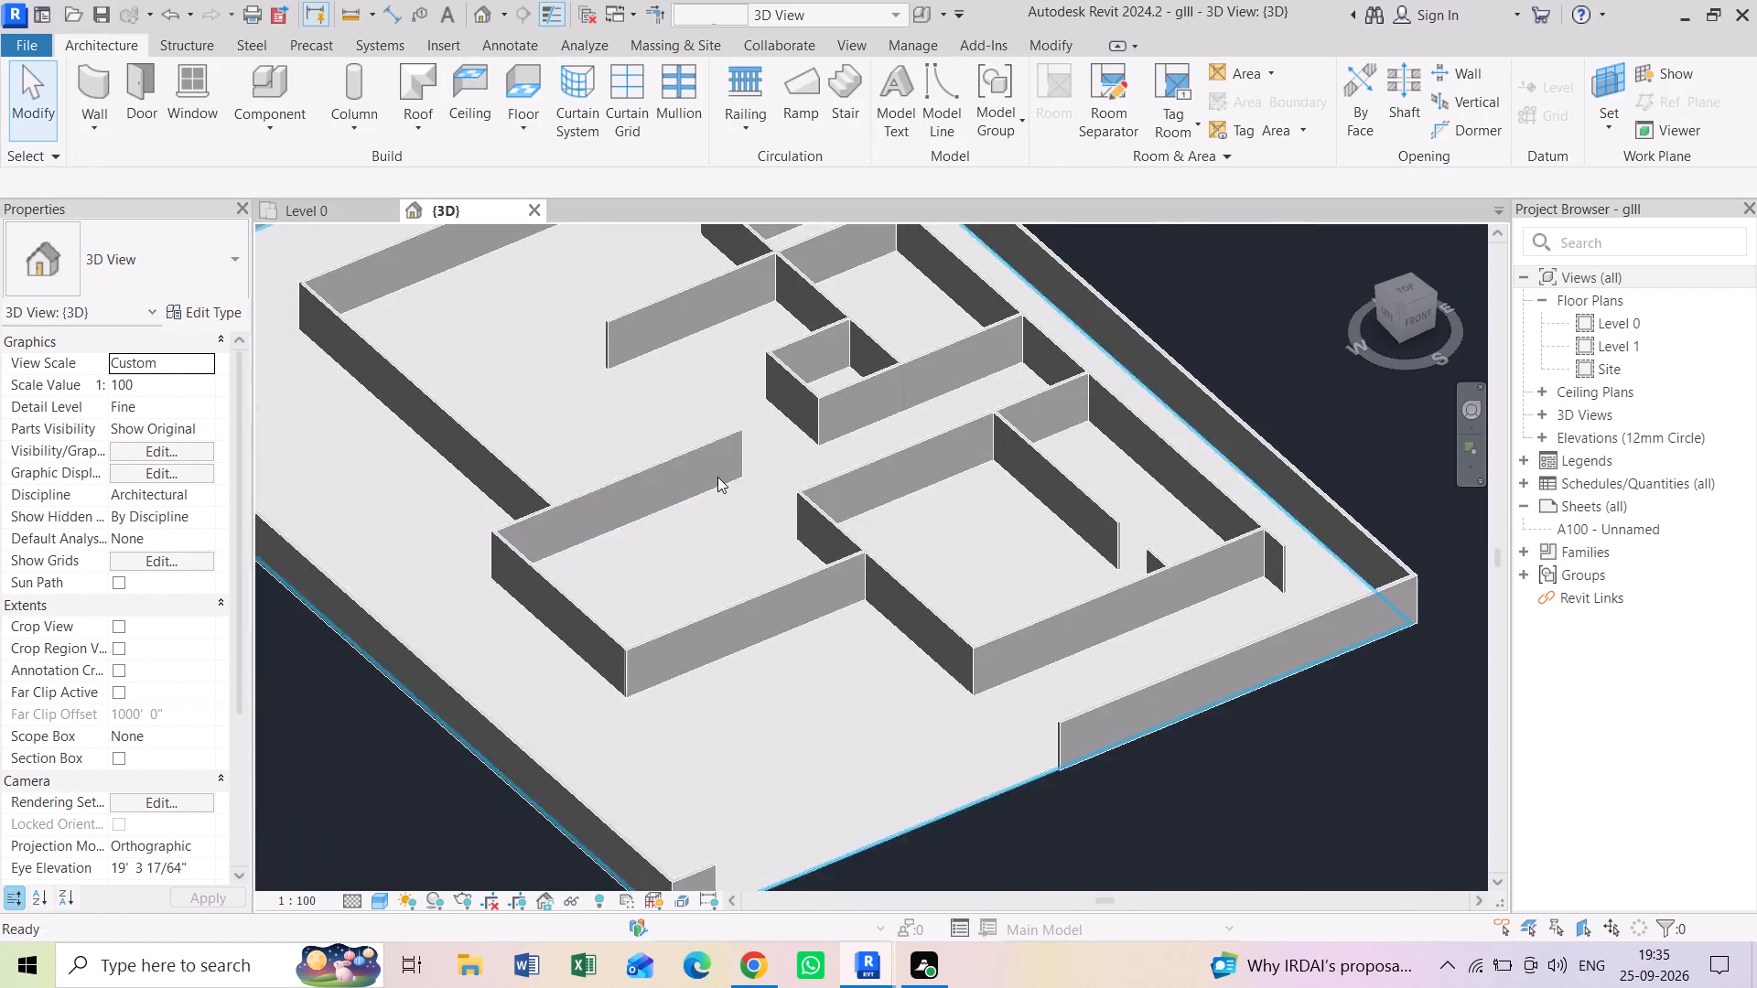
{"action": "scroll", "coordinate": [661, 399], "scroll_direction": "up", "scroll_amount": 5}
Temporarily hide the 5" floor in the Level 0 plan.
{"action": "left_click", "coordinate": [307, 215]}
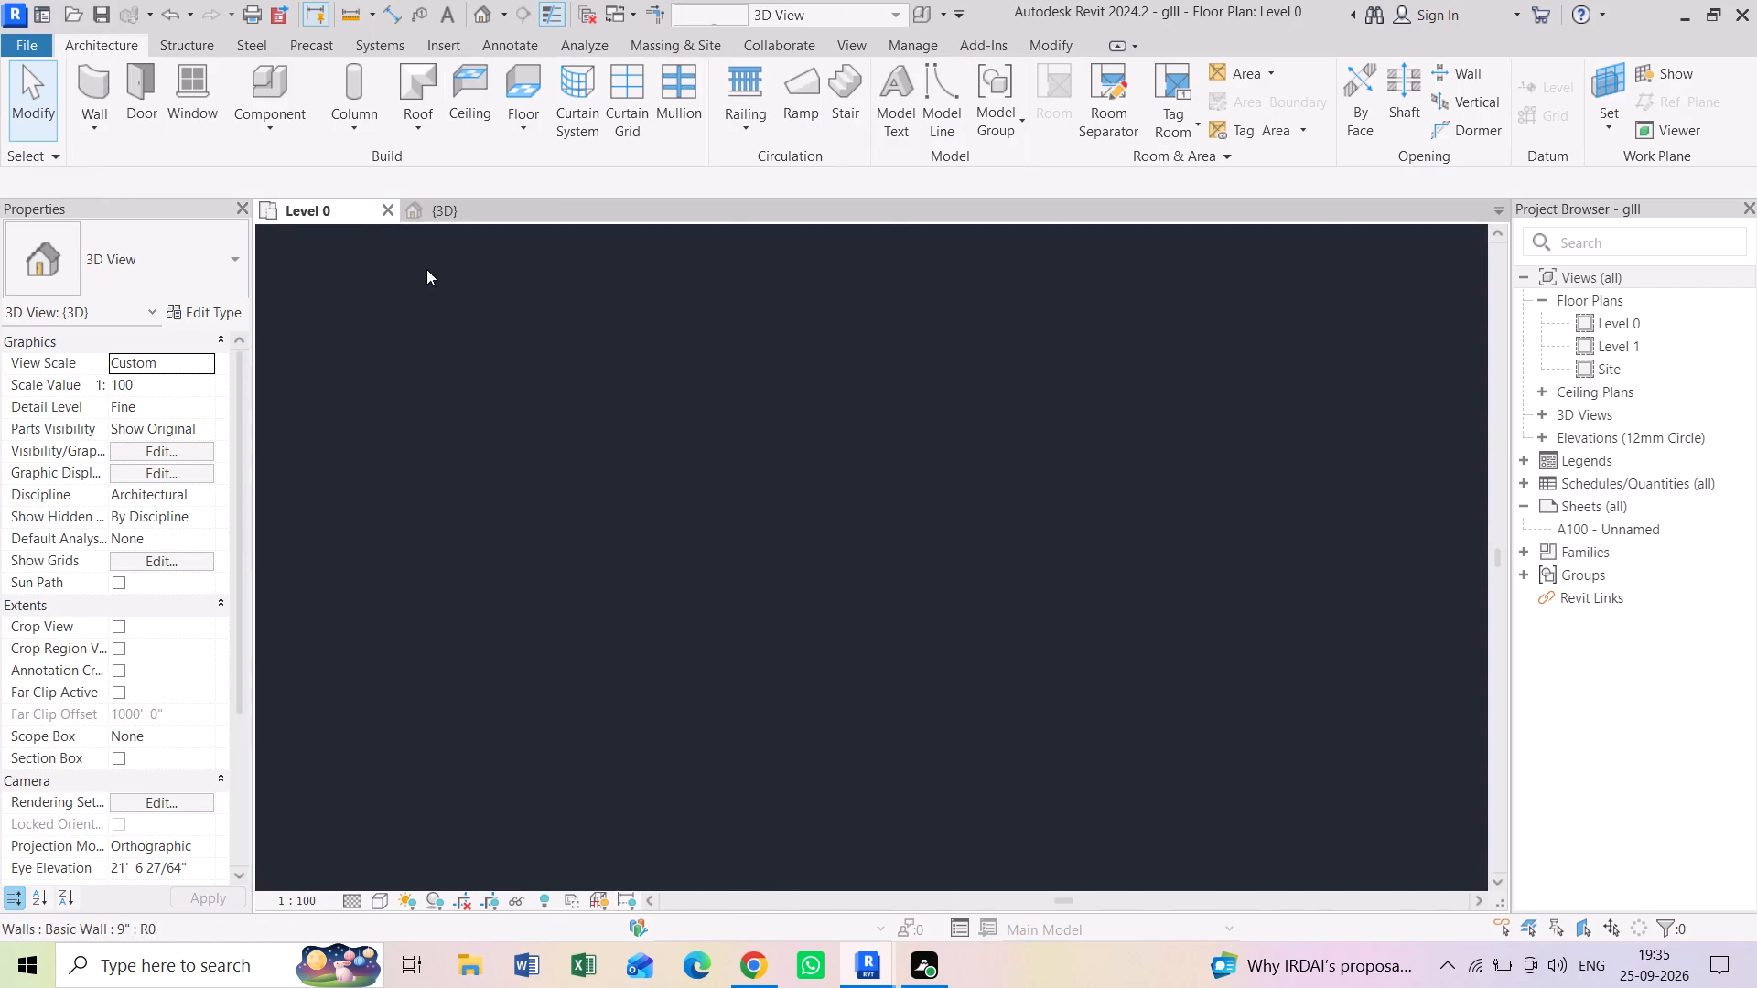
{"action": "scroll", "coordinate": [653, 560], "scroll_direction": "down", "scroll_amount": 3}
{"action": "middle_click_drag", "start_coordinate": [590, 346], "coordinate": [679, 548]}
{"action": "left_click", "coordinate": [678, 545]}
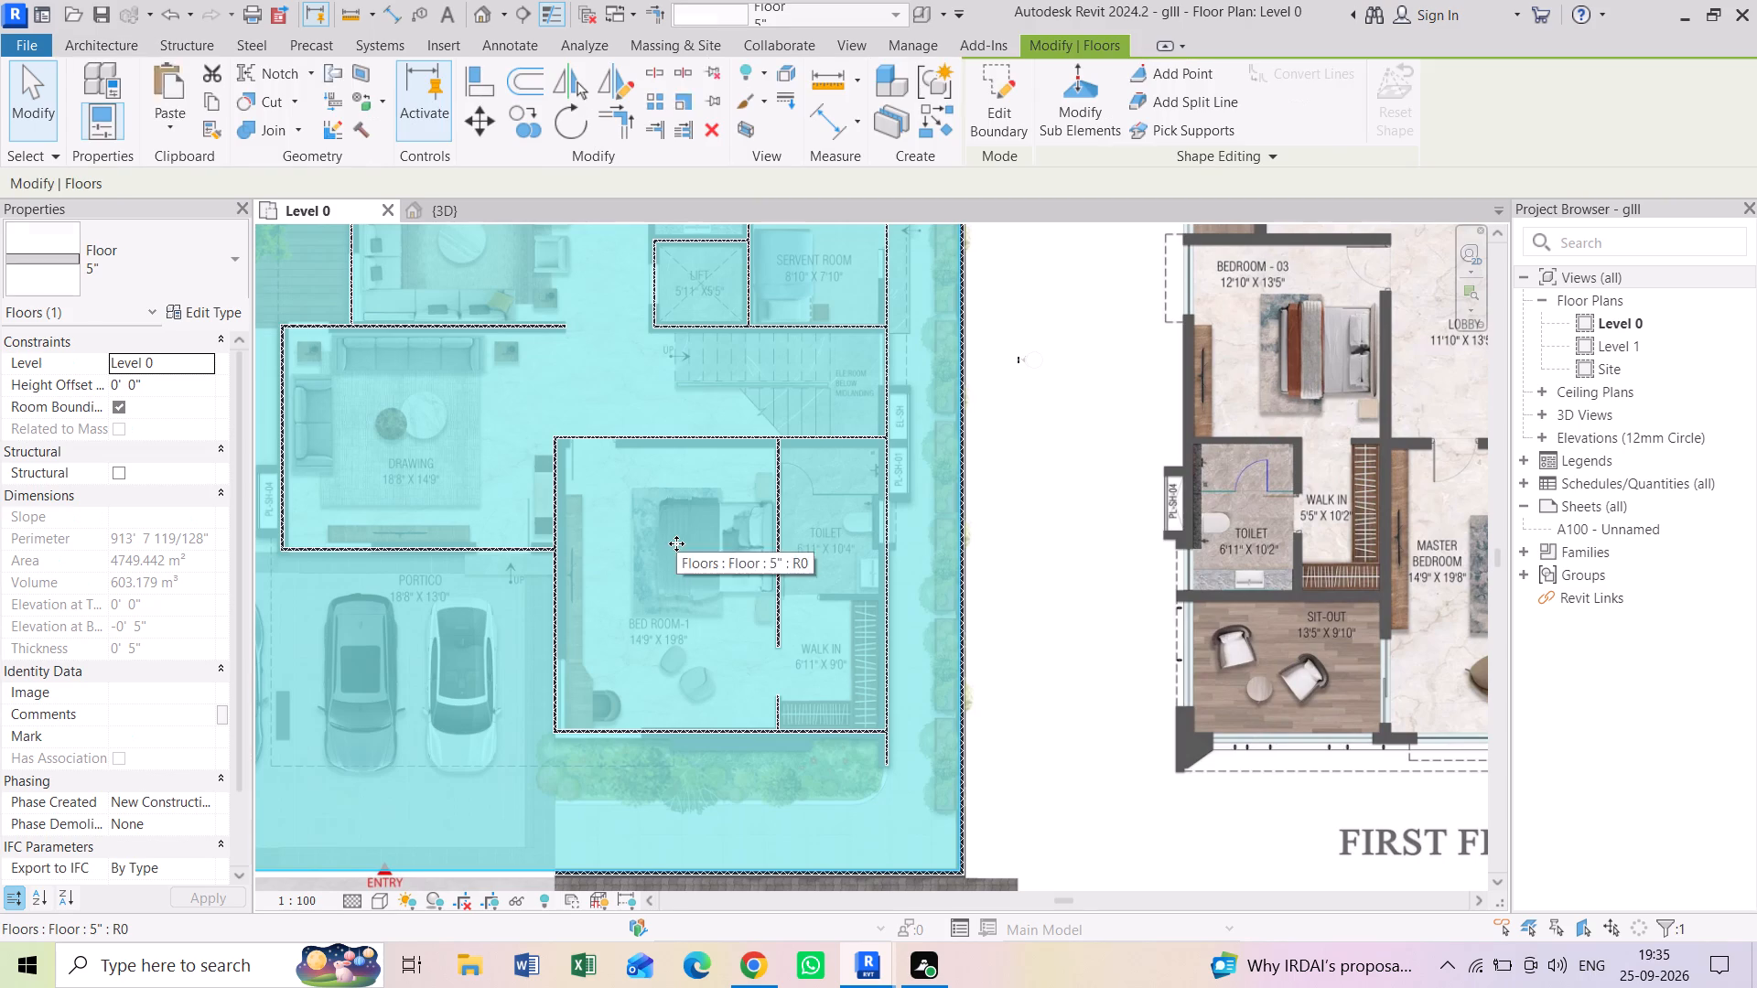
{"action": "type", "text": "hh"}
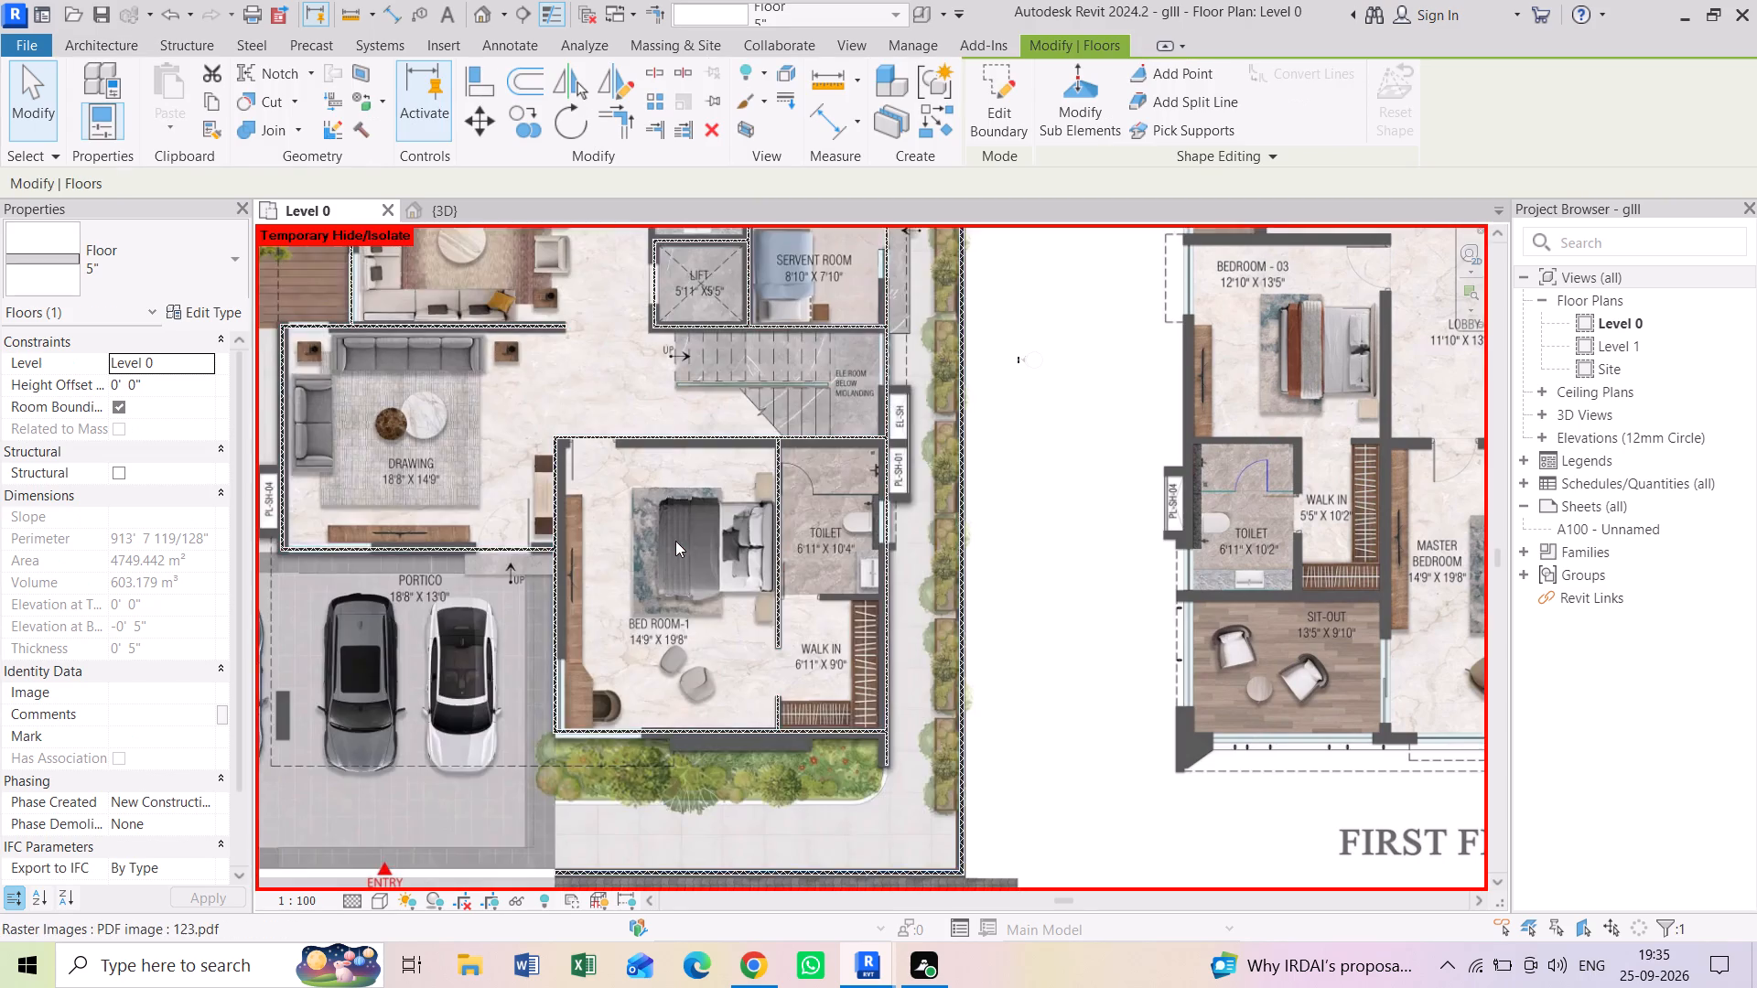
Examine the ground floor image on Level 0, from the deck and kitchen to the portico, Bed Room-1, lift and staircase.
{"action": "scroll", "coordinate": [674, 540], "scroll_direction": "down", "scroll_amount": 2}
{"action": "middle_click_drag", "start_coordinate": [550, 424], "coordinate": [755, 658]}
{"action": "middle_click_drag", "start_coordinate": [675, 394], "coordinate": [681, 529]}
{"action": "scroll", "coordinate": [693, 459], "scroll_direction": "up", "scroll_amount": 1}
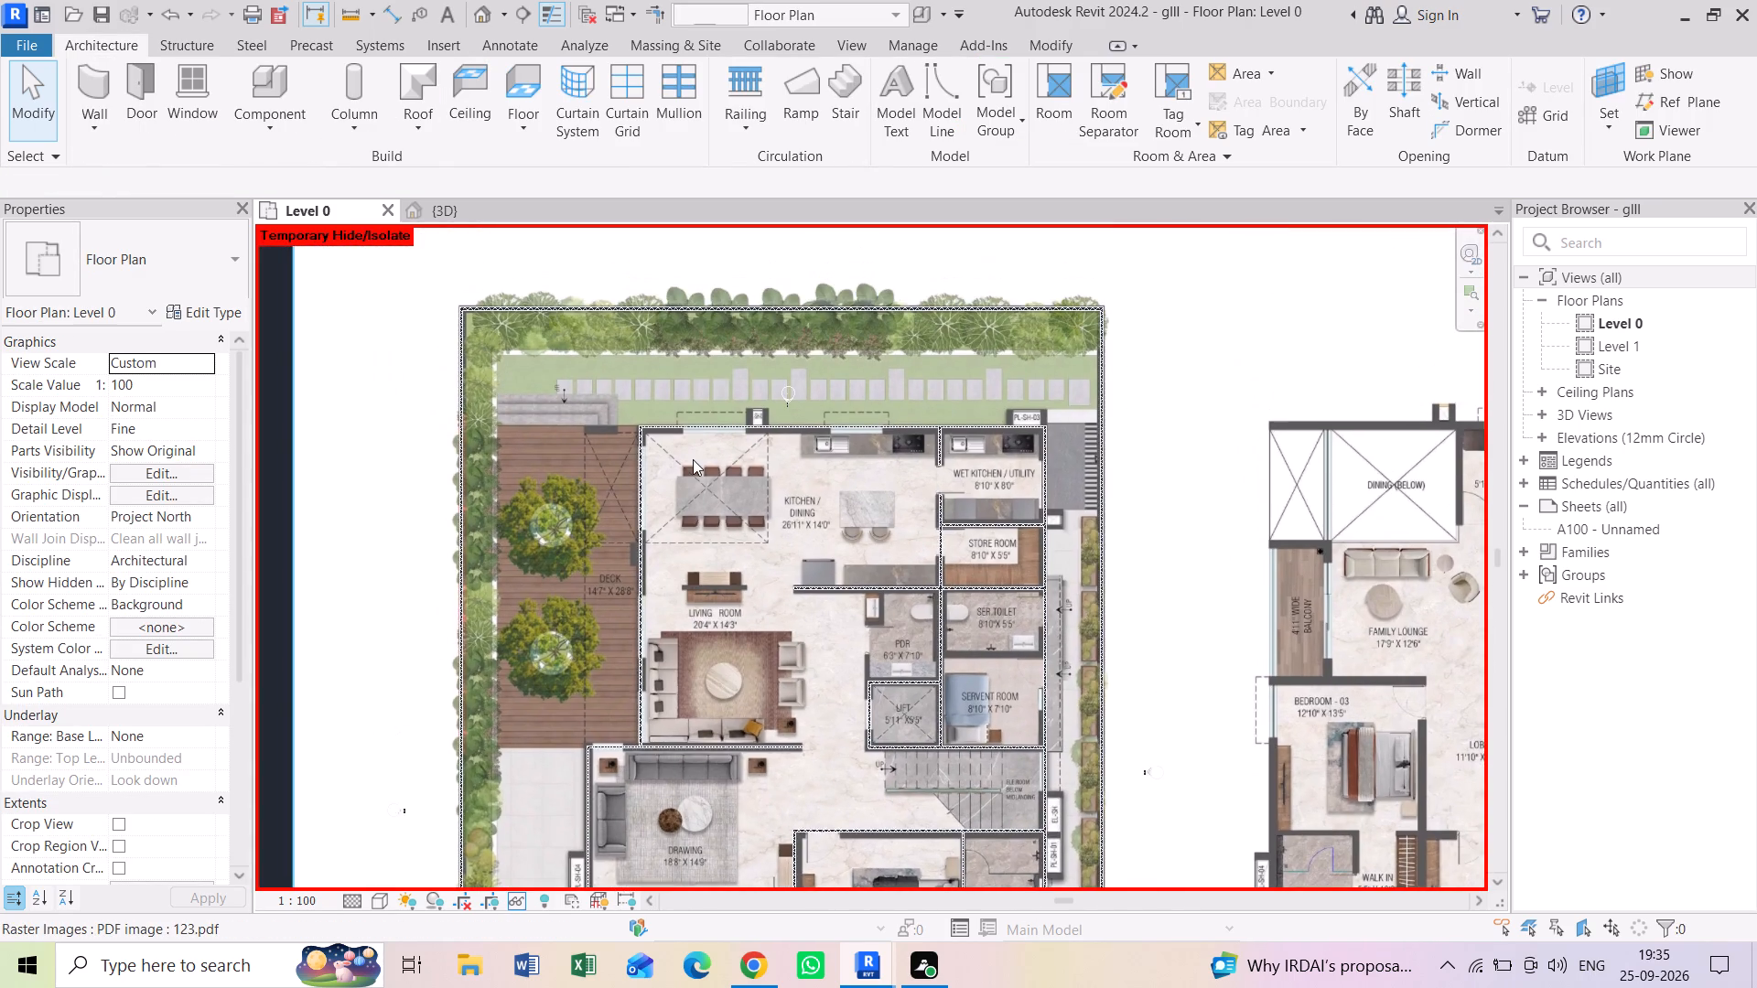
{"action": "scroll", "coordinate": [693, 459], "scroll_direction": "up", "scroll_amount": 4}
{"action": "scroll", "coordinate": [490, 428], "scroll_direction": "up", "scroll_amount": 3}
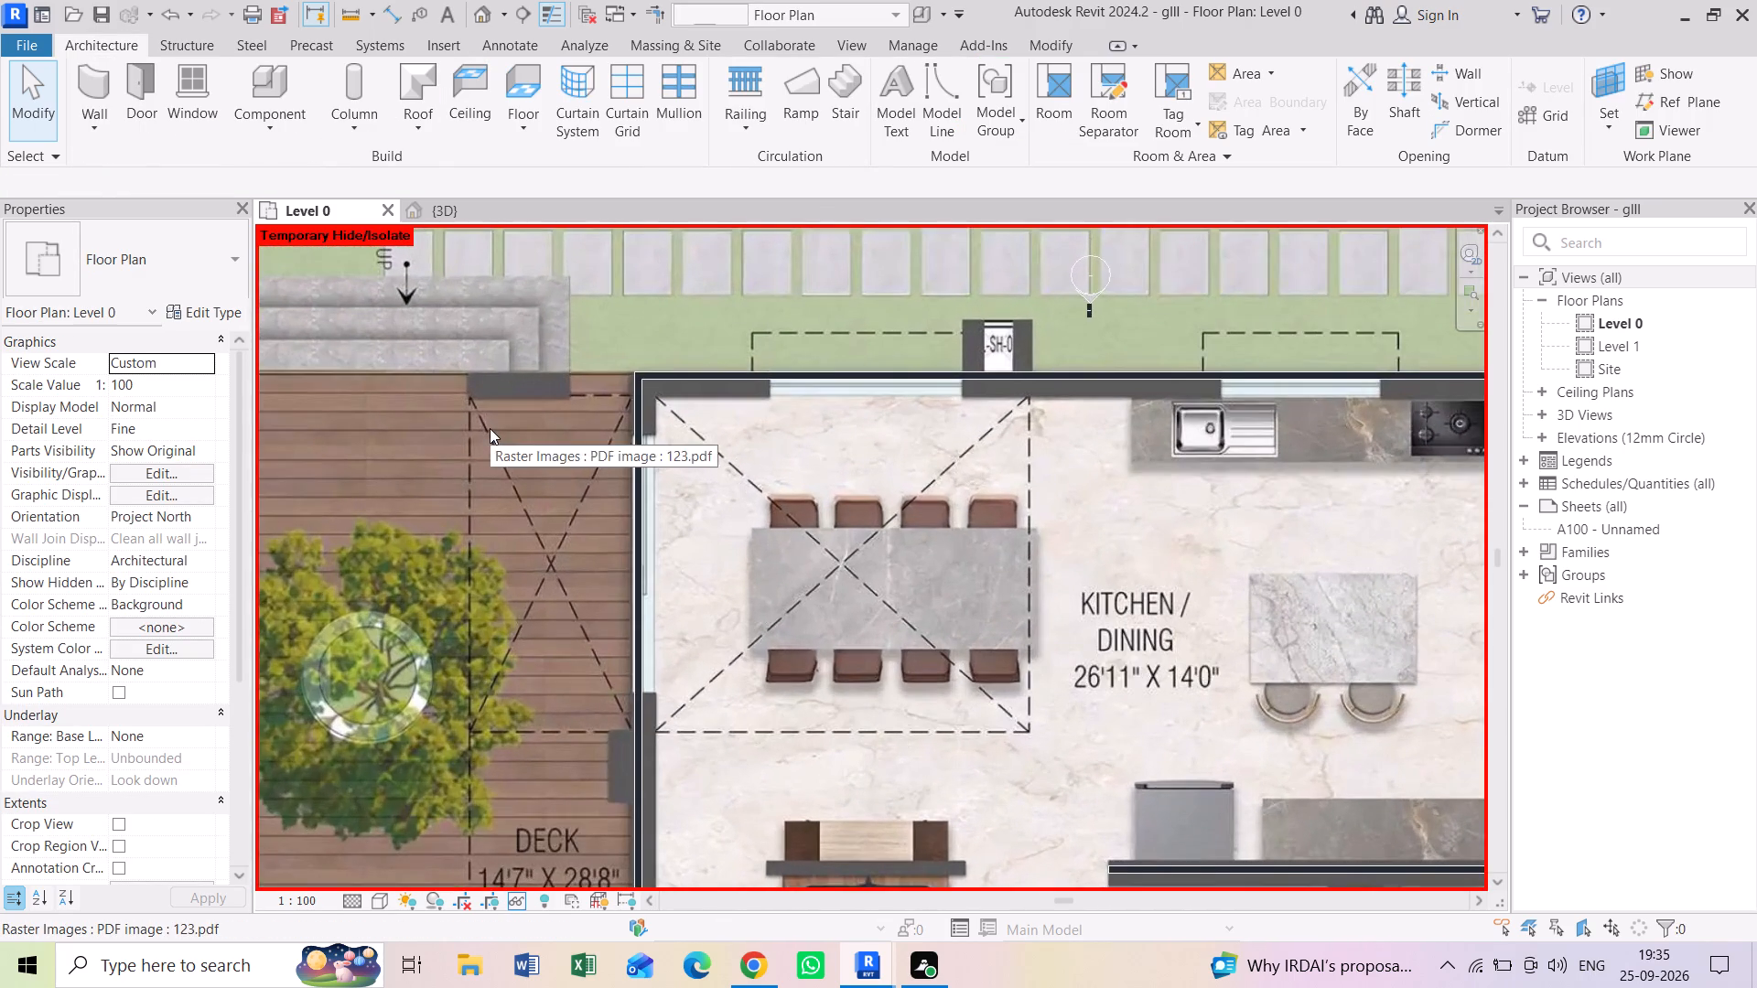
{"action": "scroll", "coordinate": [490, 428], "scroll_direction": "down", "scroll_amount": 6}
{"action": "middle_click_drag", "start_coordinate": [598, 648], "coordinate": [555, 374]}
{"action": "middle_click_drag", "start_coordinate": [460, 372], "coordinate": [689, 607]}
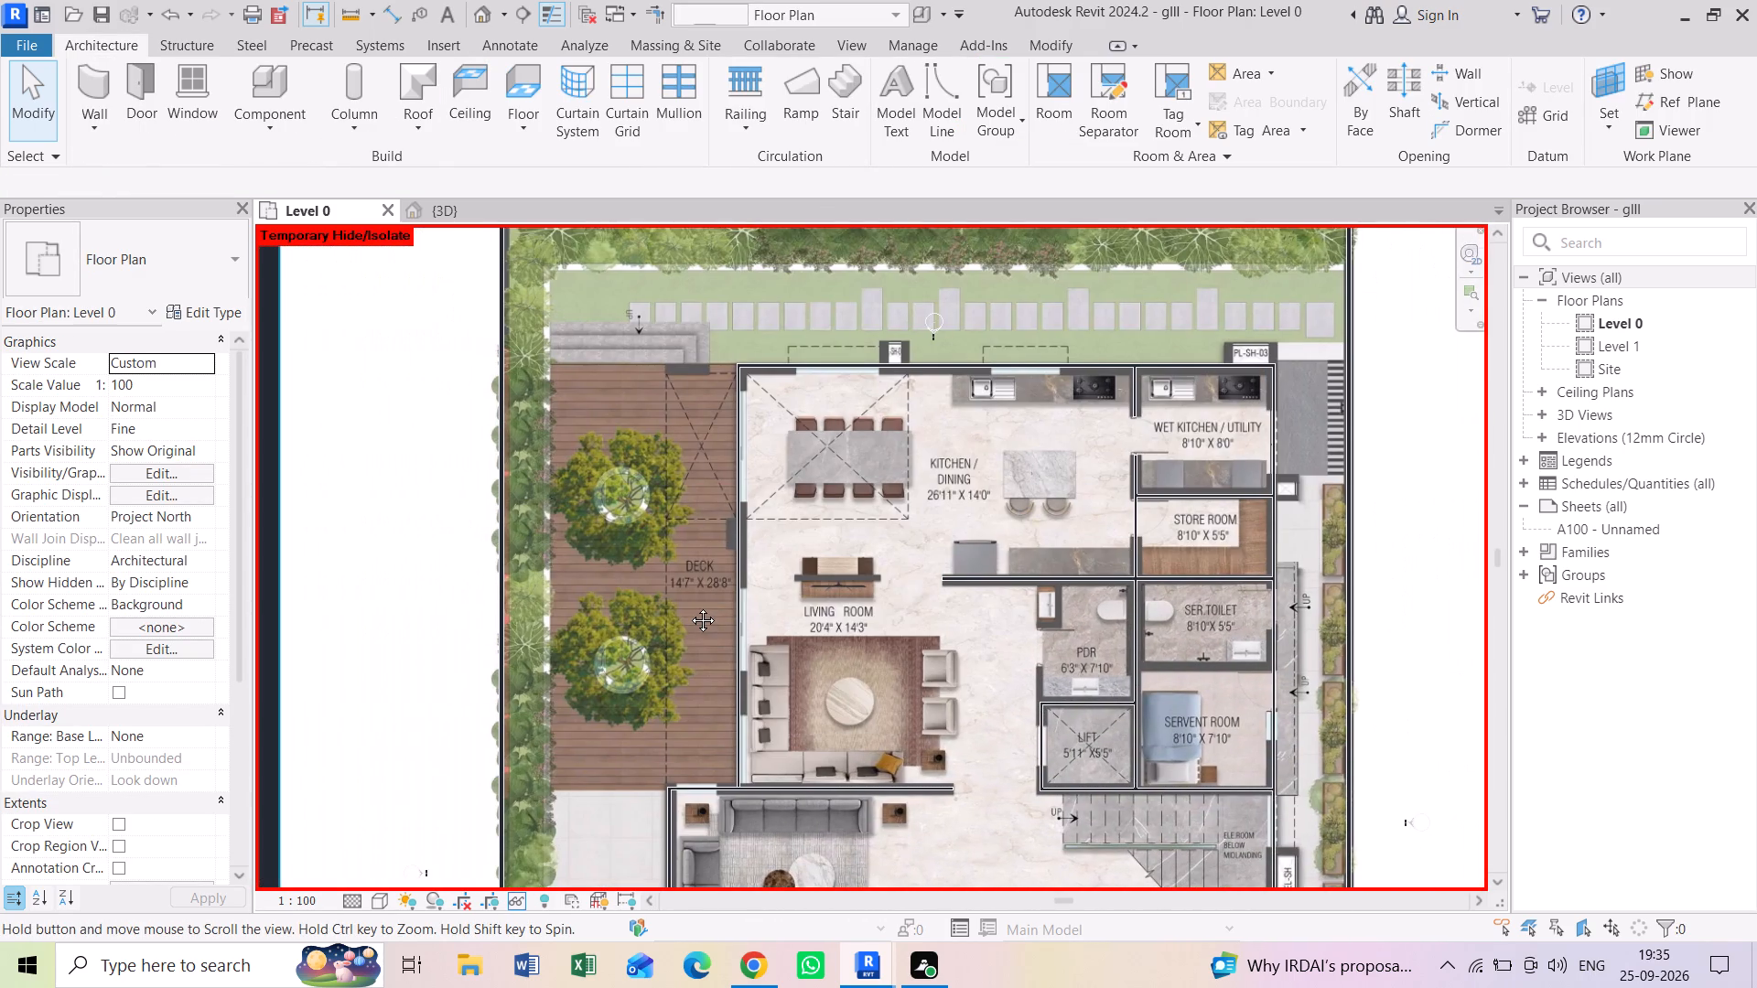
{"action": "middle_click_drag", "start_coordinate": [689, 607], "coordinate": [565, 366]}
{"action": "middle_click_drag", "start_coordinate": [792, 768], "coordinate": [781, 763]}
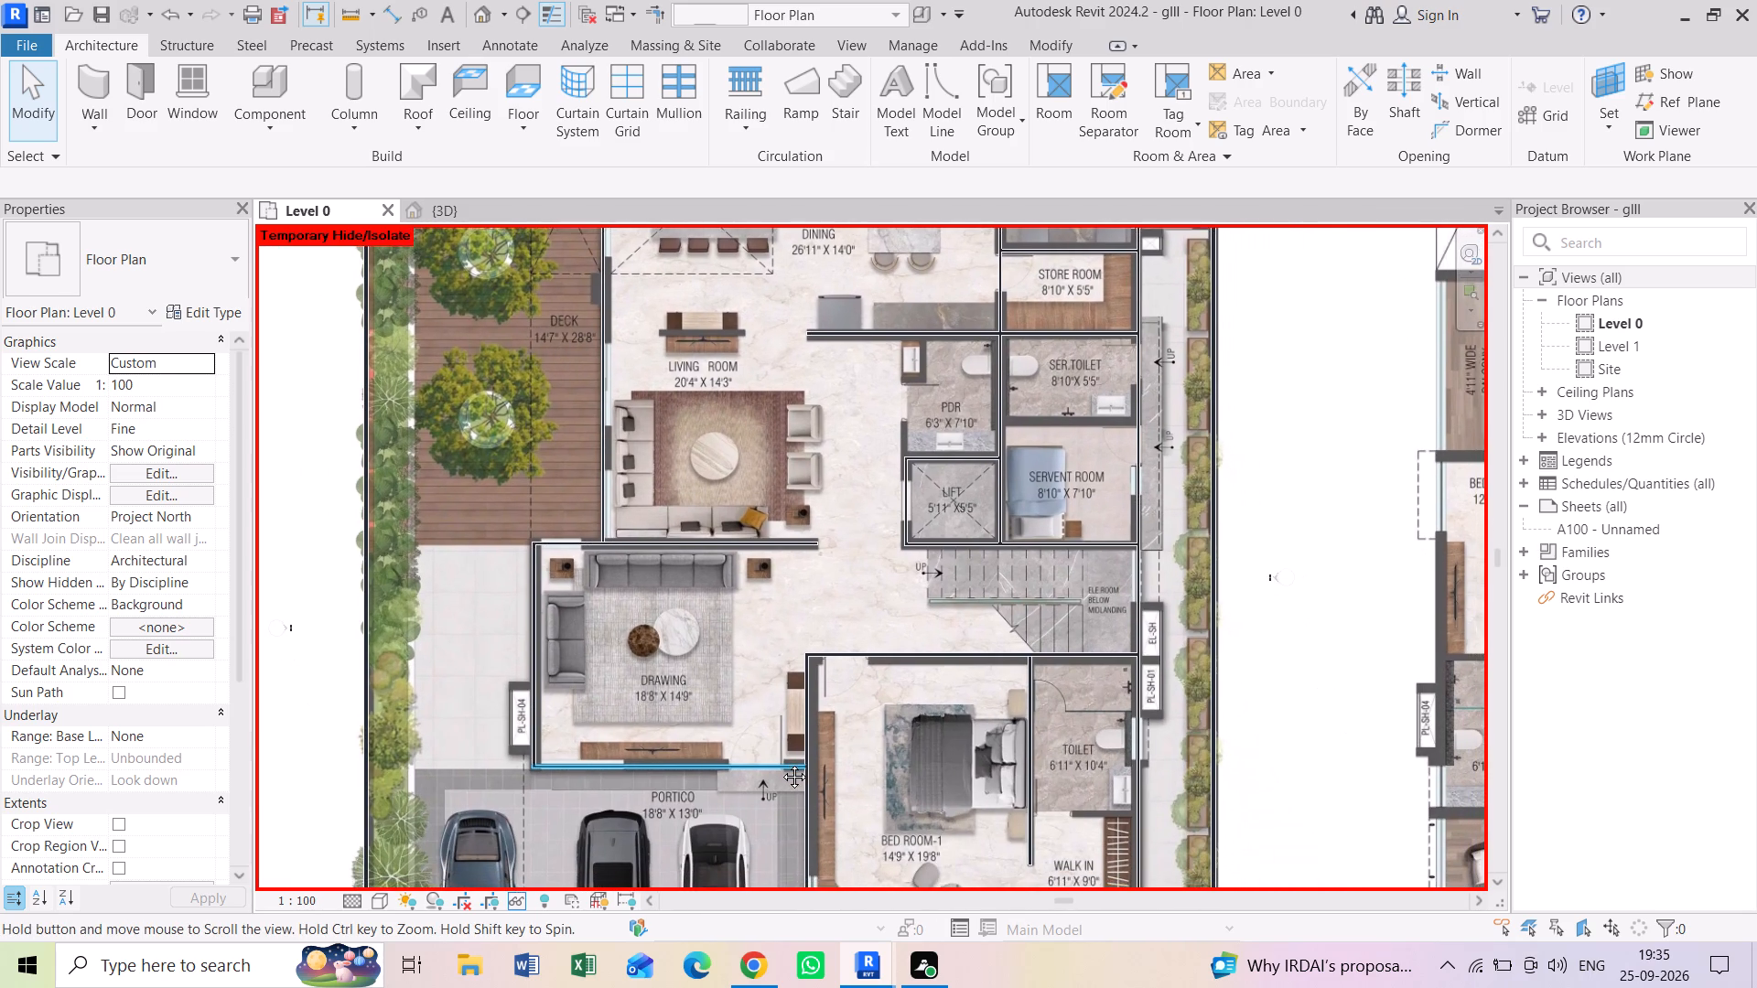
{"action": "middle_click_drag", "start_coordinate": [781, 763], "coordinate": [825, 836]}
{"action": "scroll", "coordinate": [815, 811], "scroll_direction": "down", "scroll_amount": 1}
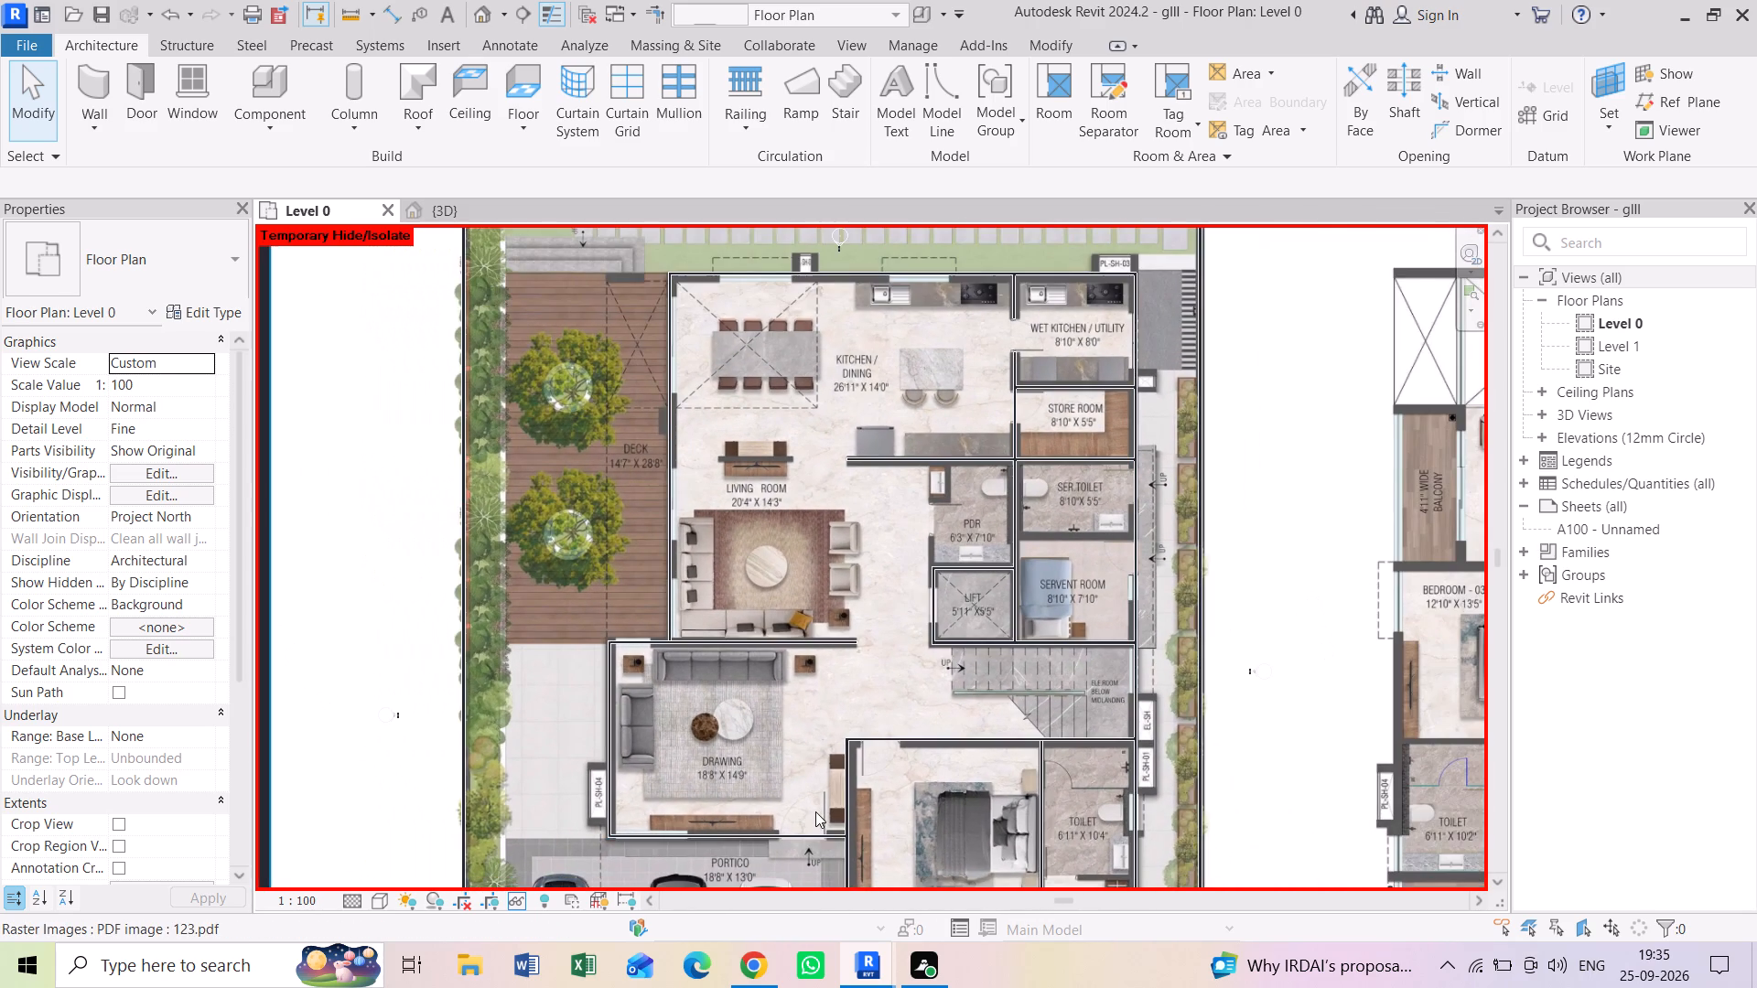
{"action": "middle_click_drag", "start_coordinate": [815, 811], "coordinate": [800, 719]}
{"action": "scroll", "coordinate": [799, 718], "scroll_direction": "down", "scroll_amount": 1}
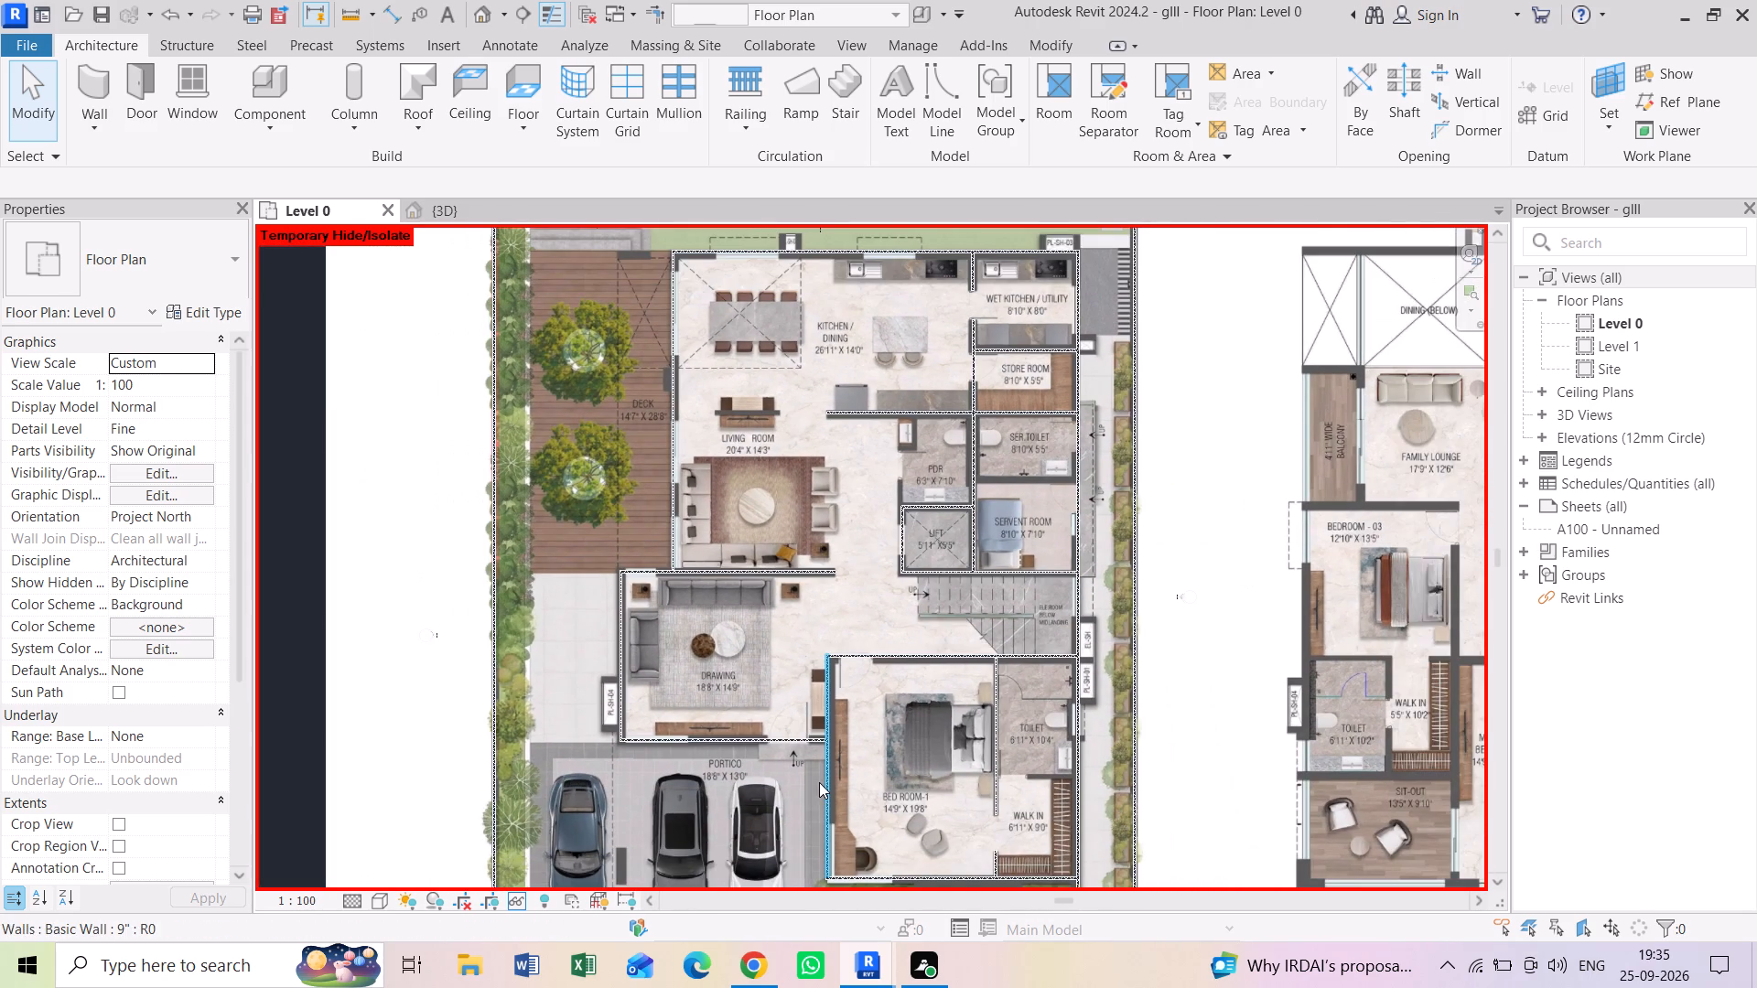
{"action": "middle_click_drag", "start_coordinate": [819, 782], "coordinate": [772, 688]}
{"action": "middle_click_drag", "start_coordinate": [784, 741], "coordinate": [742, 676]}
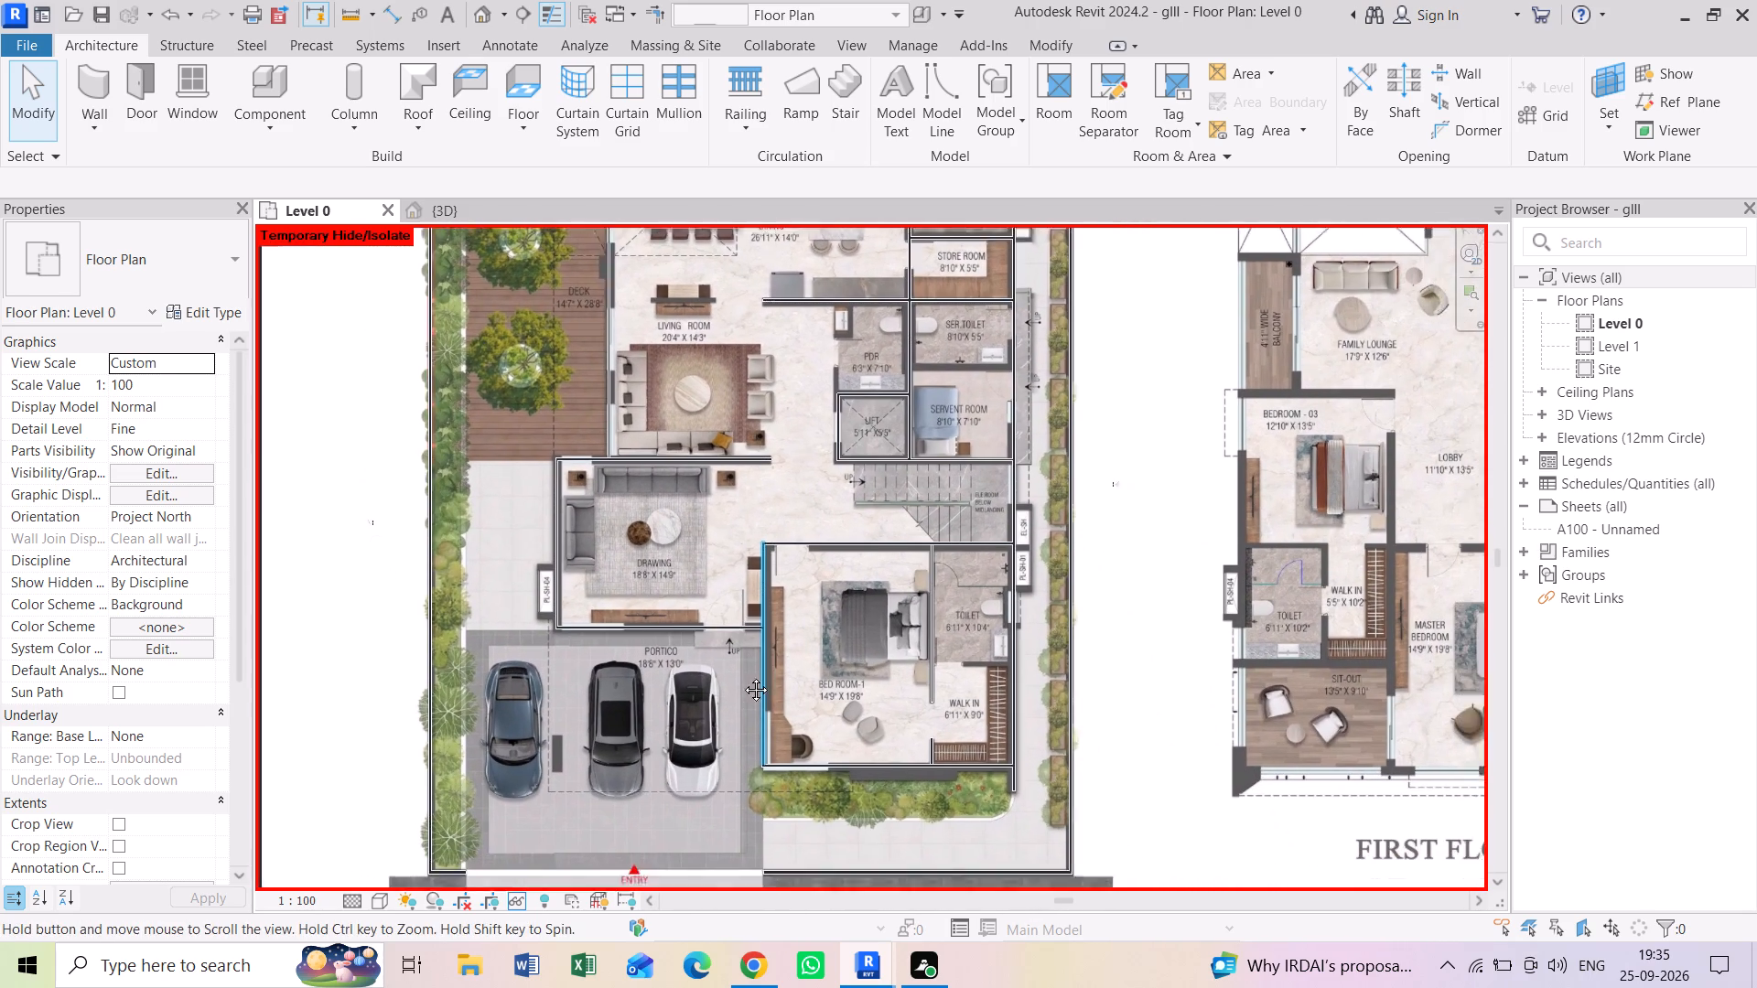
{"action": "middle_click_drag", "start_coordinate": [742, 676], "coordinate": [710, 557]}
{"action": "scroll", "coordinate": [617, 598], "scroll_direction": "up", "scroll_amount": 2}
{"action": "scroll", "coordinate": [700, 597], "scroll_direction": "up", "scroll_amount": 2}
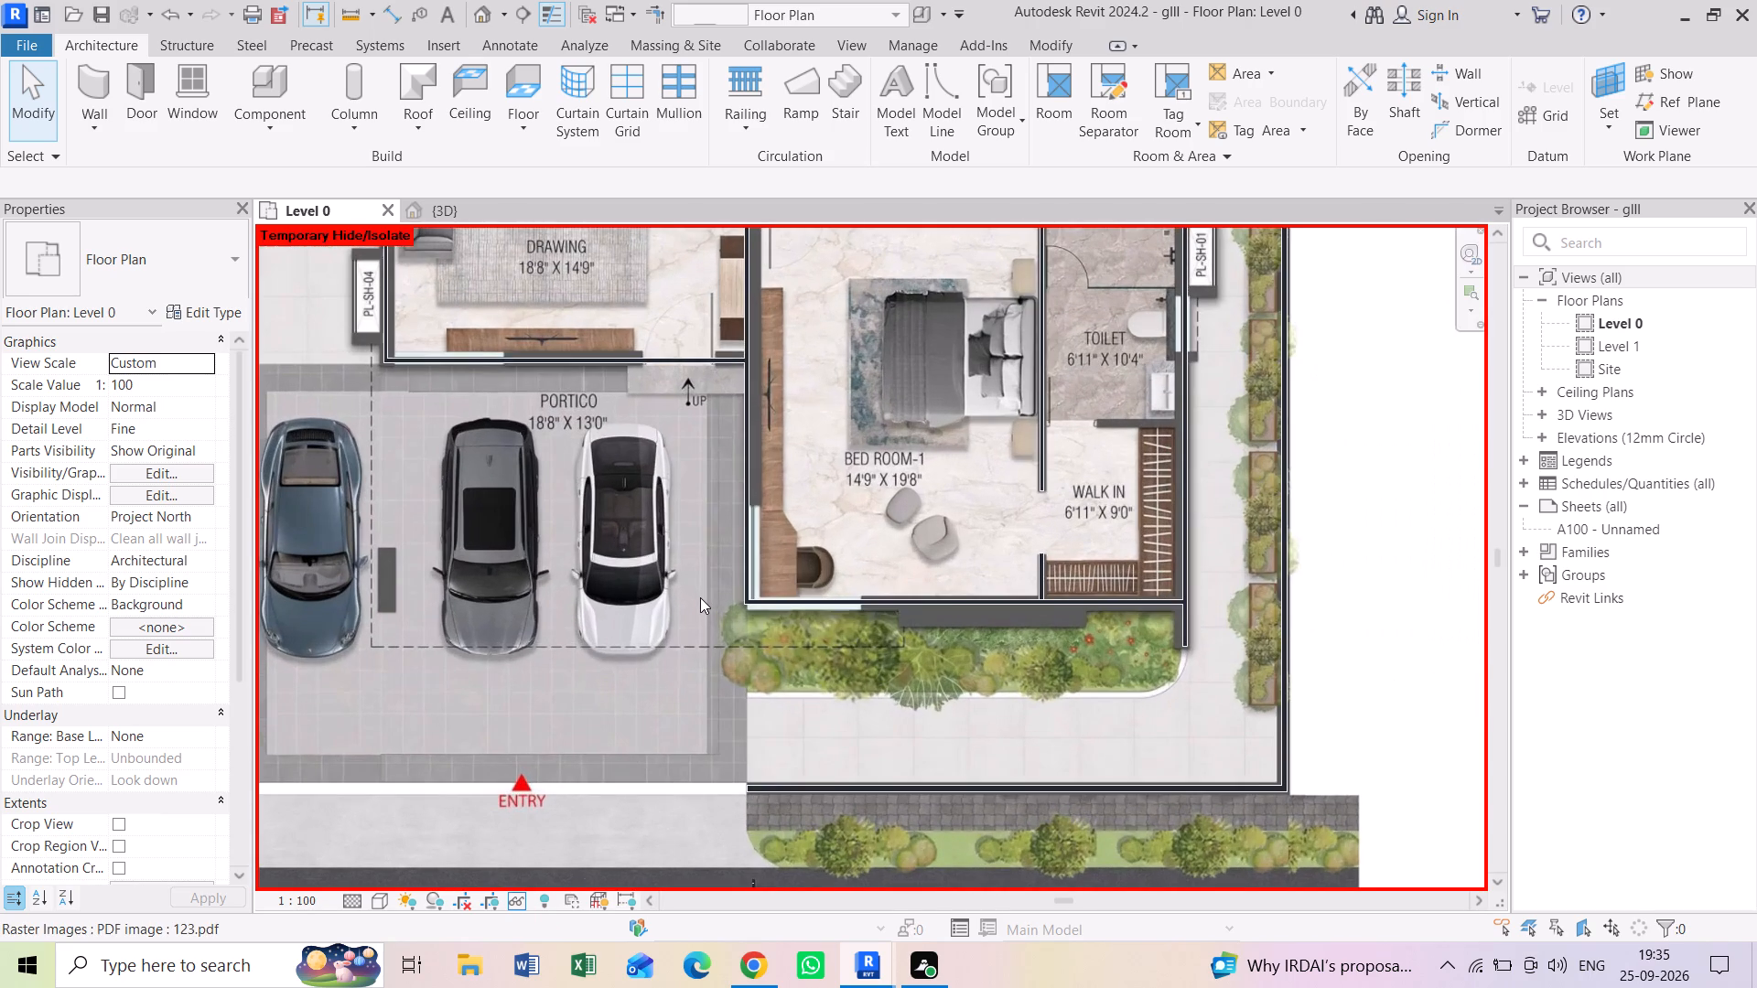
{"action": "scroll", "coordinate": [700, 597], "scroll_direction": "down", "scroll_amount": 2}
{"action": "middle_click_drag", "start_coordinate": [722, 624], "coordinate": [738, 623]}
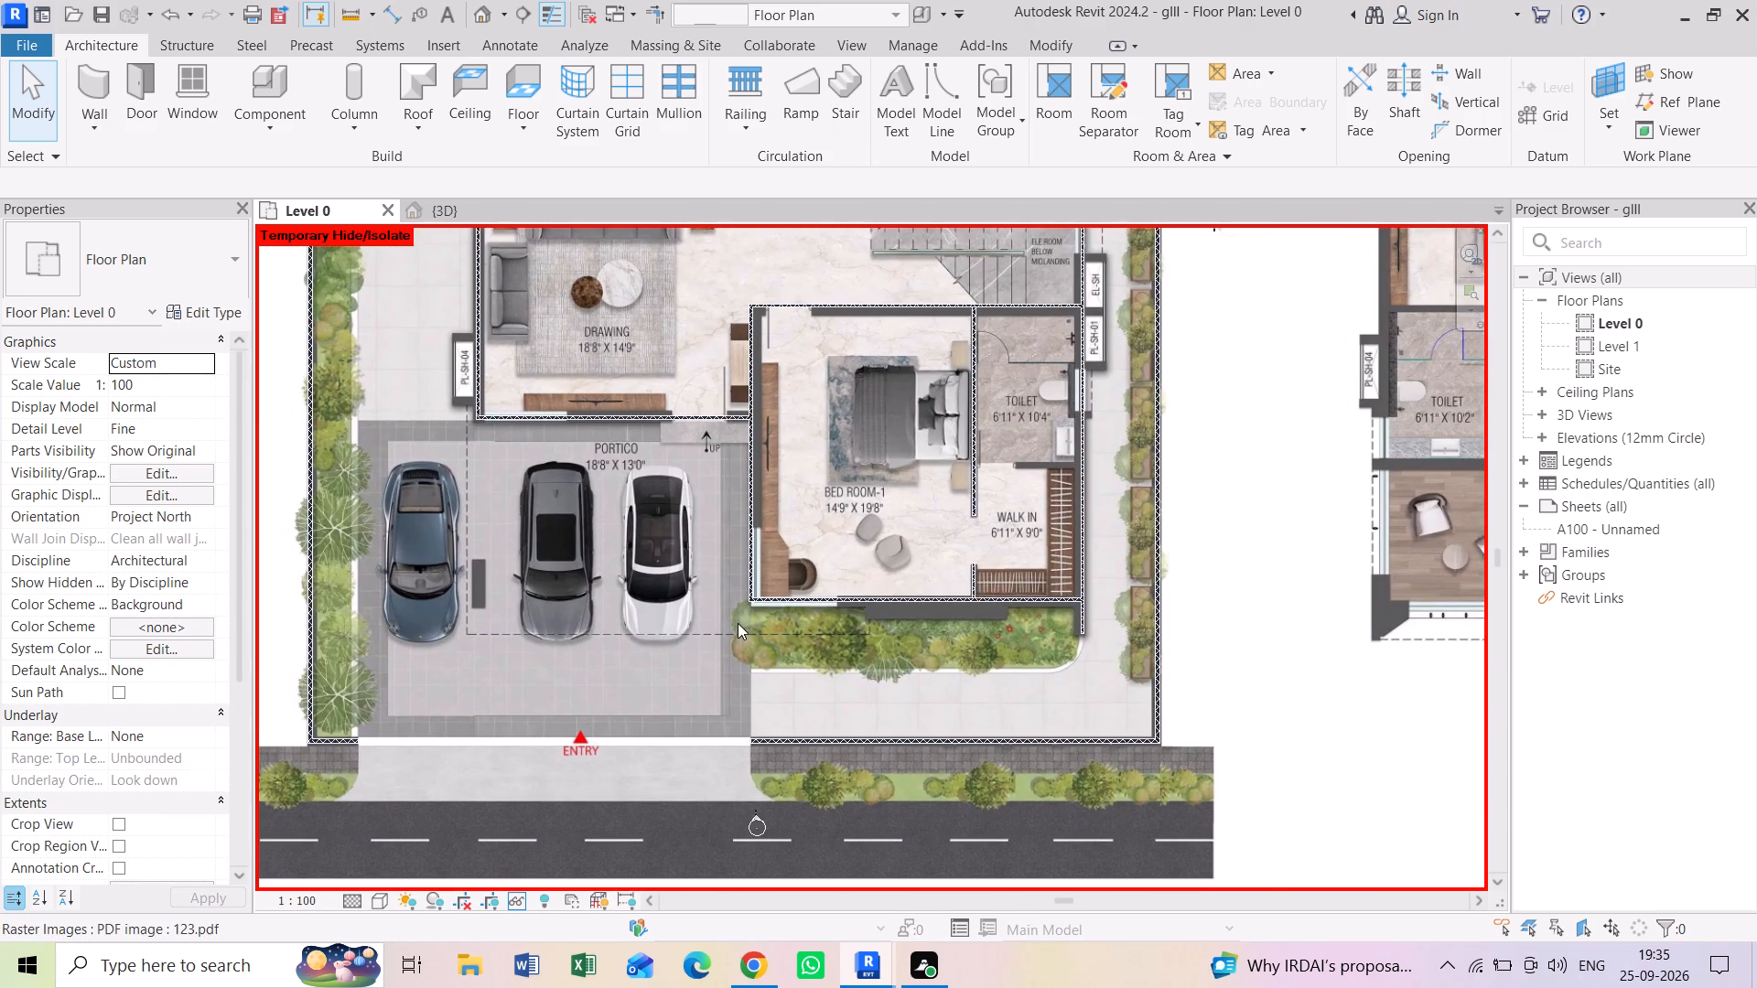
{"action": "scroll", "coordinate": [738, 623], "scroll_direction": "up", "scroll_amount": 2}
{"action": "scroll", "coordinate": [778, 553], "scroll_direction": "up", "scroll_amount": 4}
{"action": "scroll", "coordinate": [778, 553], "scroll_direction": "down", "scroll_amount": 3}
{"action": "middle_click_drag", "start_coordinate": [874, 377], "coordinate": [911, 589]}
{"action": "middle_click_drag", "start_coordinate": [911, 589], "coordinate": [744, 581]}
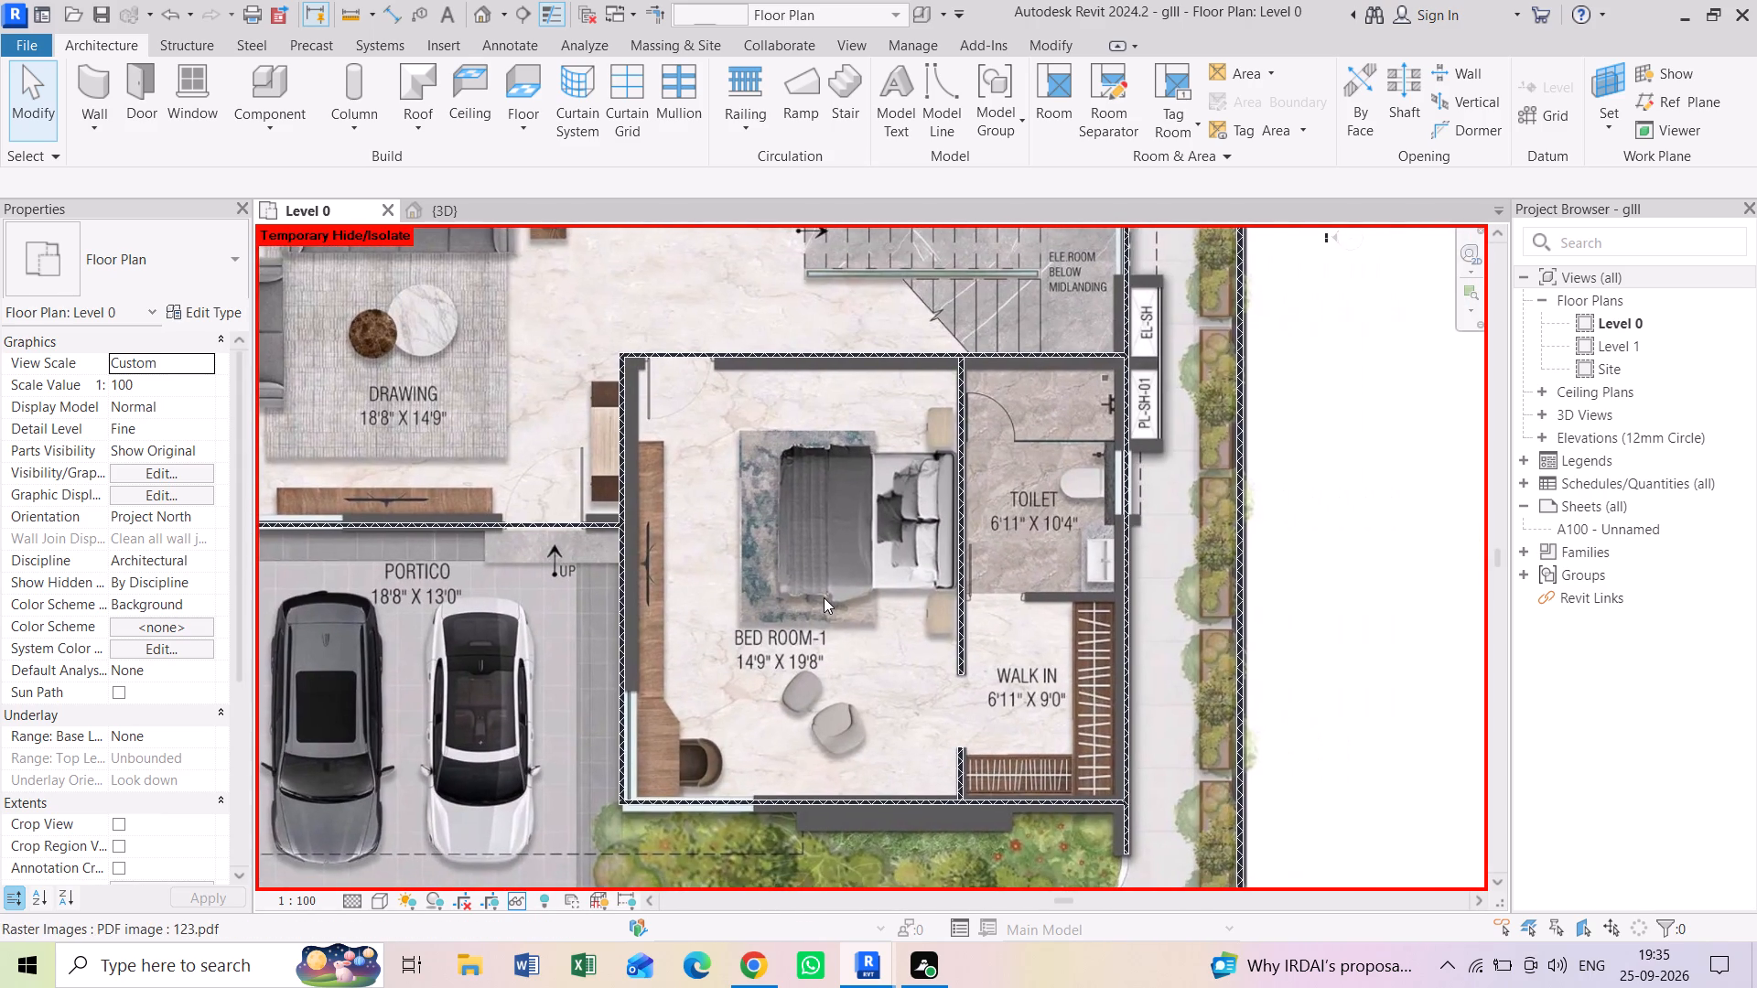
{"action": "scroll", "coordinate": [824, 597], "scroll_direction": "up", "scroll_amount": 1}
{"action": "middle_click_drag", "start_coordinate": [823, 597], "coordinate": [730, 517]}
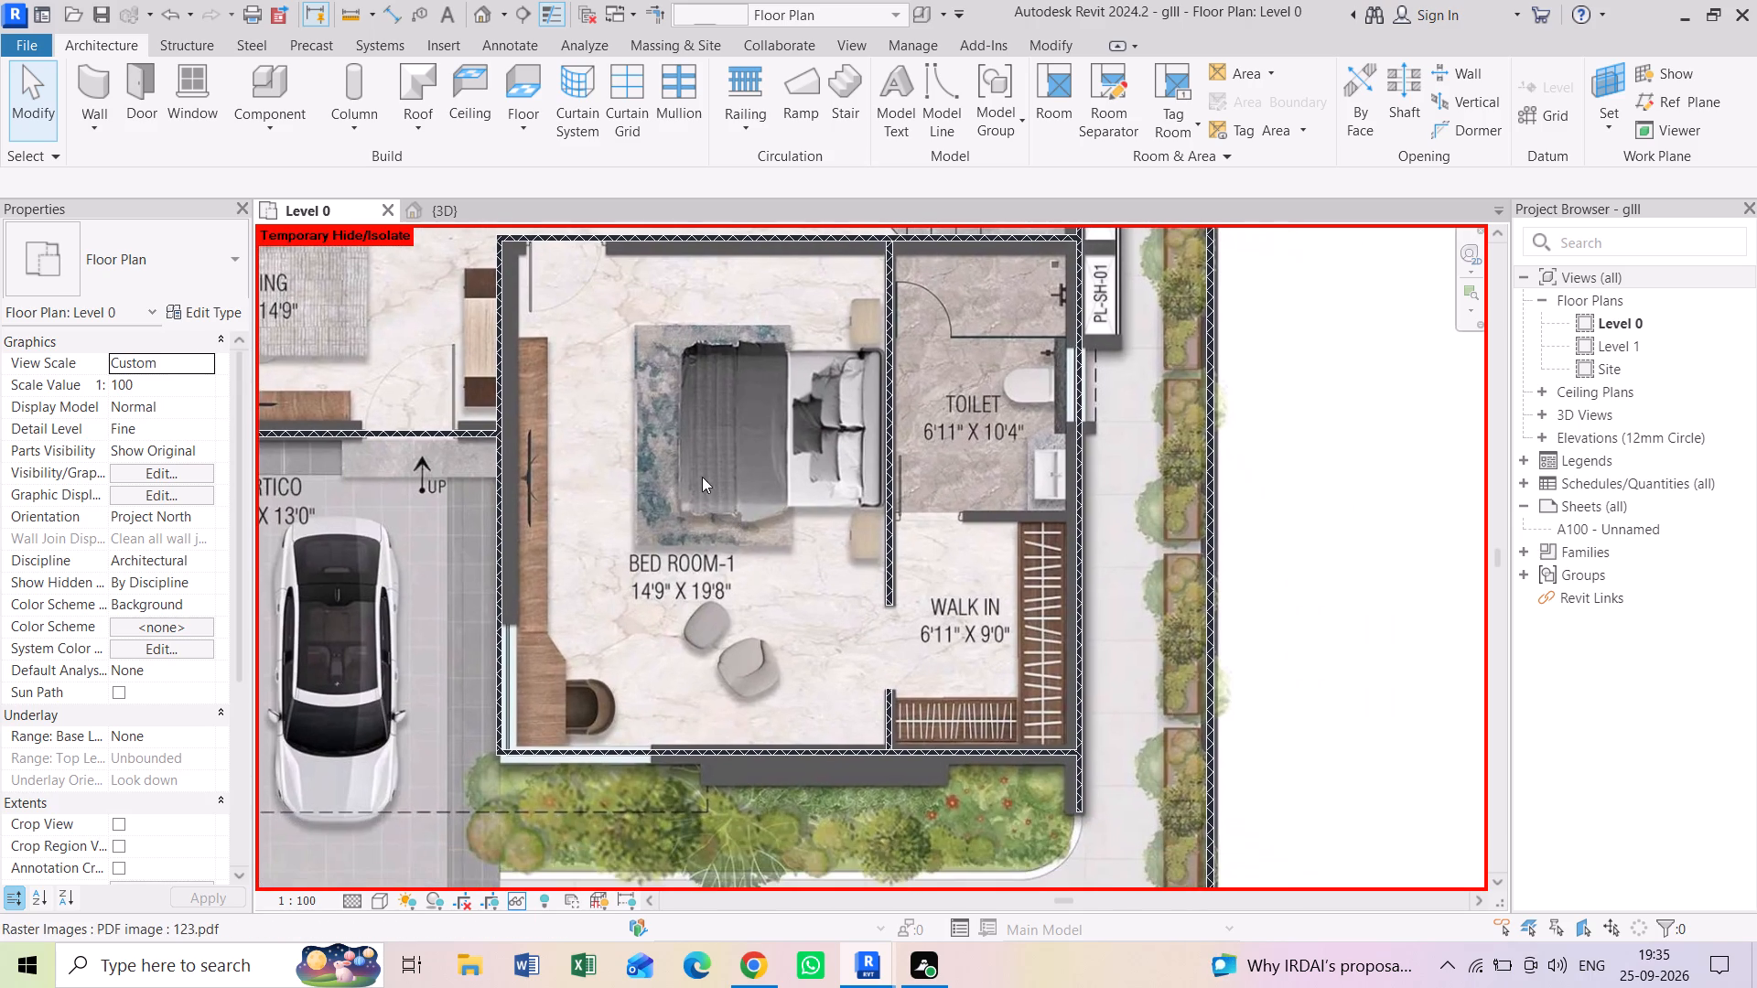
{"action": "middle_click_drag", "start_coordinate": [701, 477], "coordinate": [854, 807]}
{"action": "scroll", "coordinate": [858, 675], "scroll_direction": "down", "scroll_amount": 1}
{"action": "middle_click_drag", "start_coordinate": [866, 478], "coordinate": [865, 609]}
{"action": "middle_click_drag", "start_coordinate": [954, 424], "coordinate": [954, 488]}
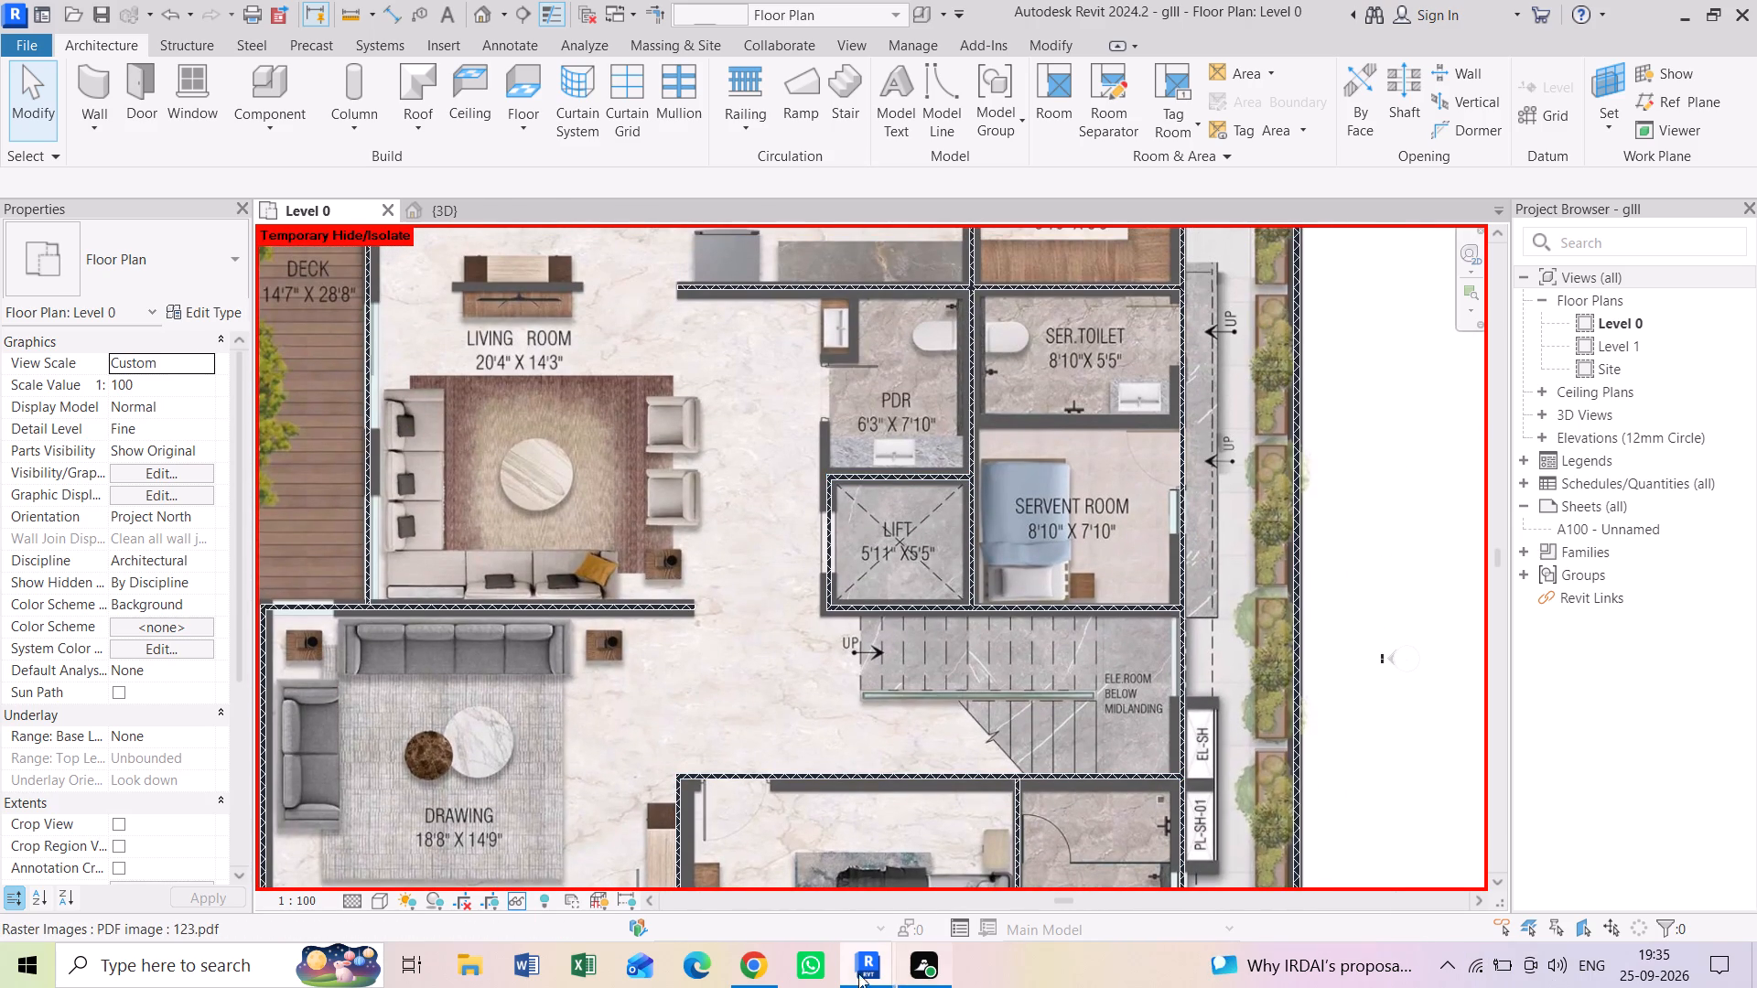
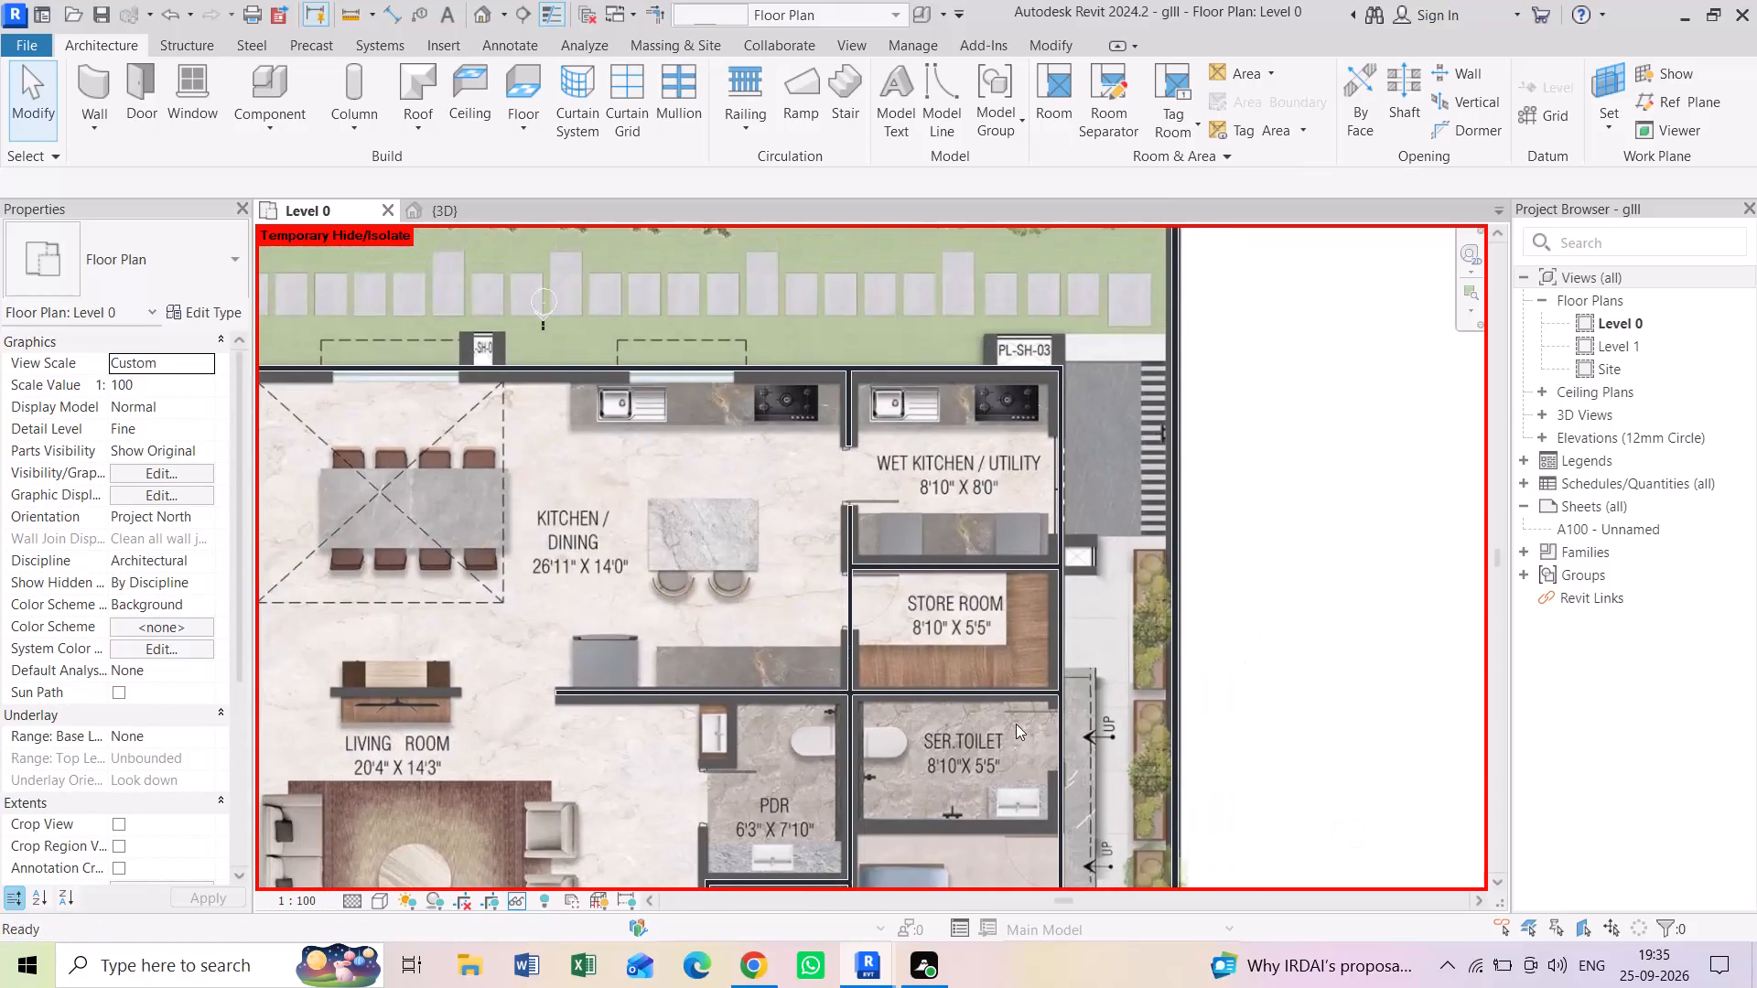
Examine the ground floor image on Level 0, from the wet kitchen and store room down to the staircase beside the electrical room.
{"action": "scroll", "coordinate": [1145, 418], "scroll_direction": "up", "scroll_amount": 5}
{"action": "scroll", "coordinate": [1145, 418], "scroll_direction": "down", "scroll_amount": 5}
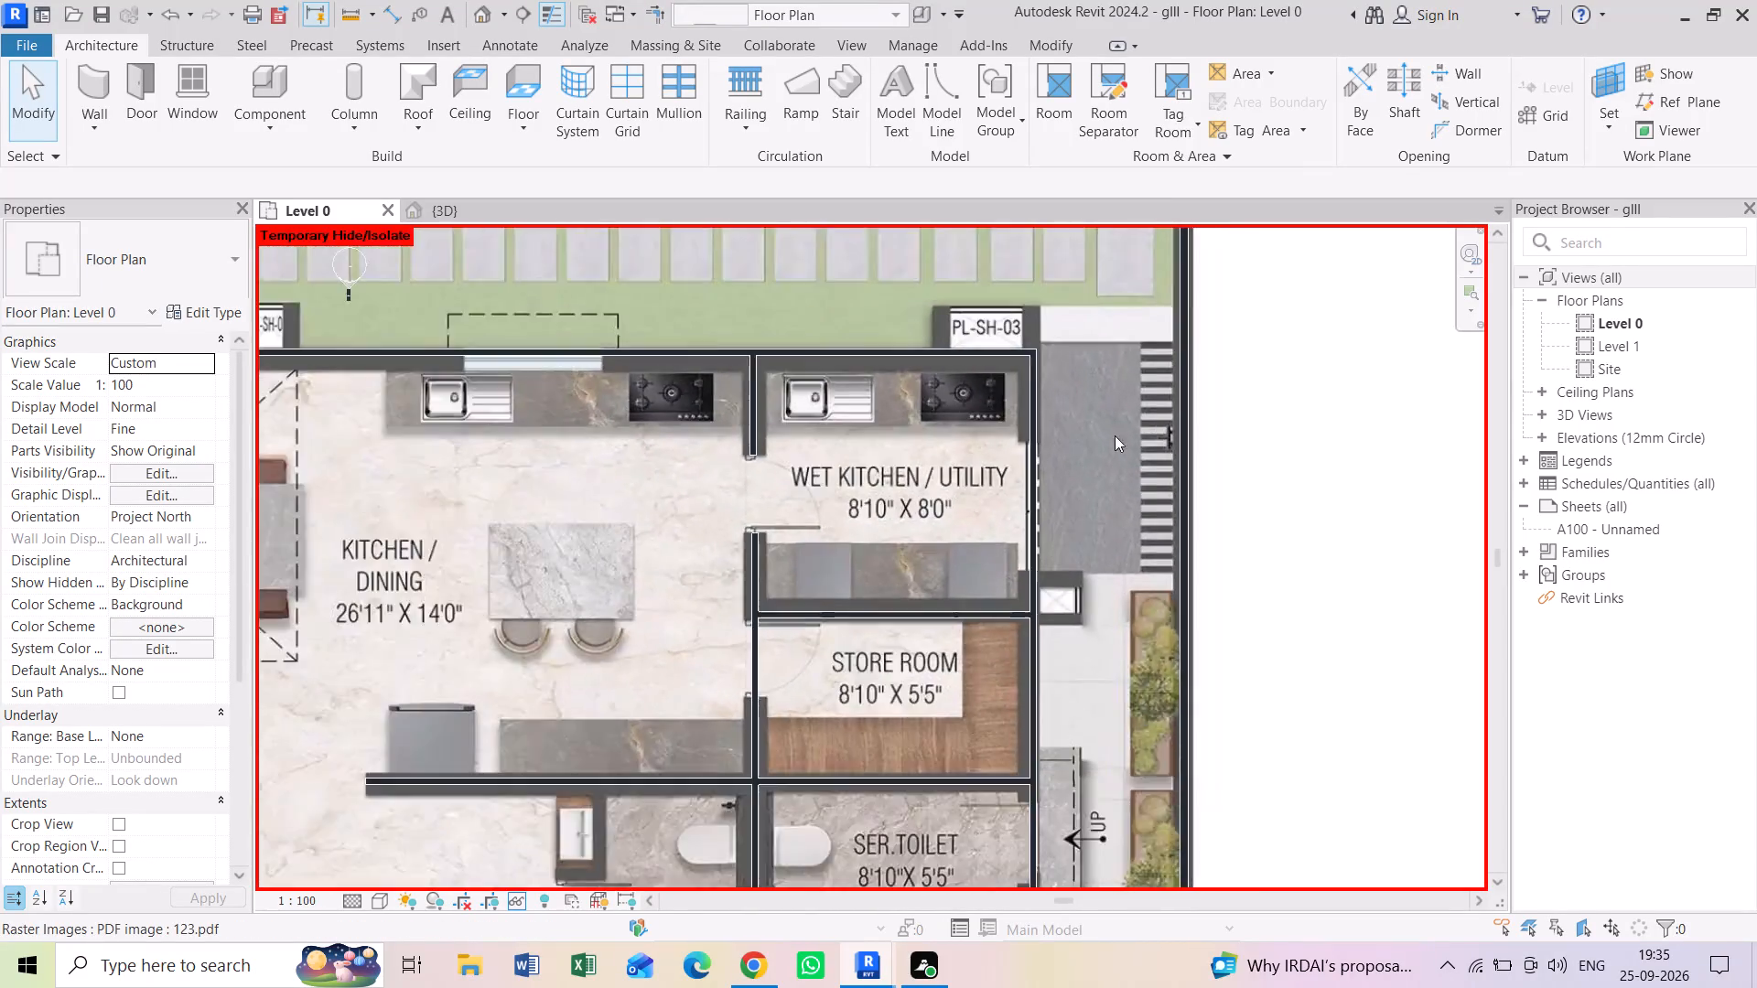
{"action": "middle_click_drag", "start_coordinate": [691, 577], "coordinate": [792, 703]}
{"action": "scroll", "coordinate": [771, 624], "scroll_direction": "down", "scroll_amount": 4}
{"action": "middle_click_drag", "start_coordinate": [821, 749], "coordinate": [814, 430]}
{"action": "middle_click_drag", "start_coordinate": [752, 696], "coordinate": [753, 694]}
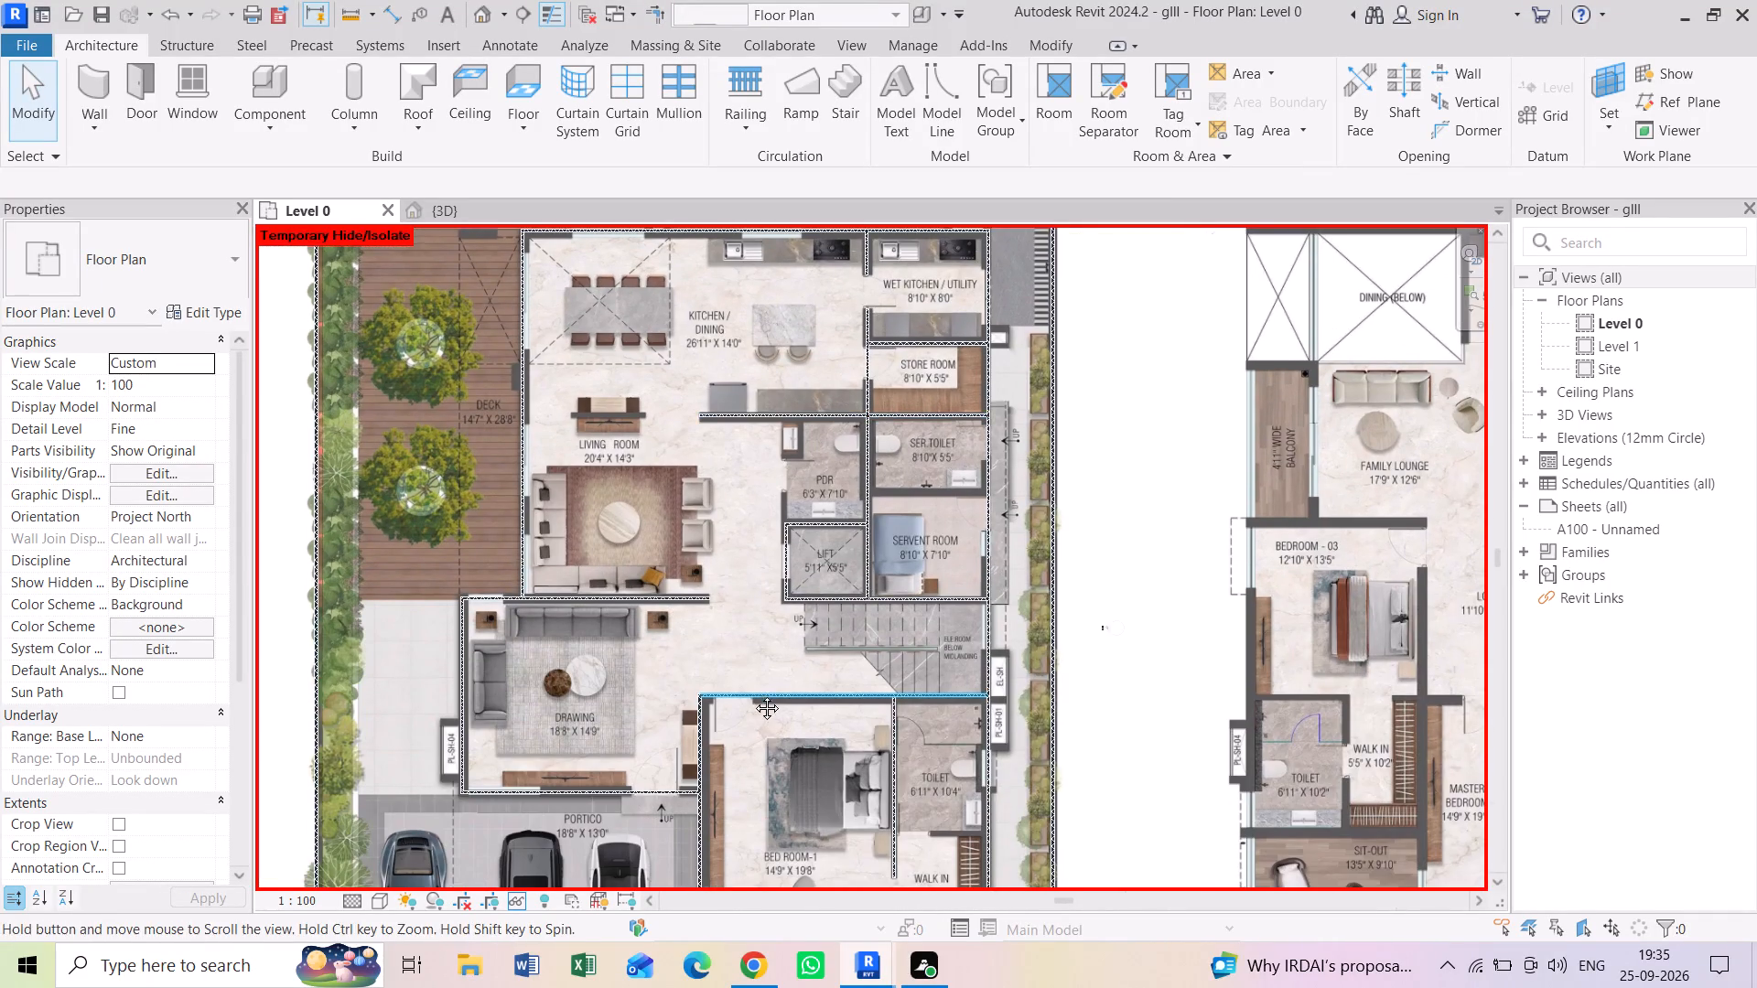
{"action": "middle_click_drag", "start_coordinate": [753, 694], "coordinate": [760, 679]}
{"action": "scroll", "coordinate": [965, 618], "scroll_direction": "up", "scroll_amount": 5}
{"action": "middle_click_drag", "start_coordinate": [950, 632], "coordinate": [948, 487]}
{"action": "scroll", "coordinate": [947, 480], "scroll_direction": "up", "scroll_amount": 3}
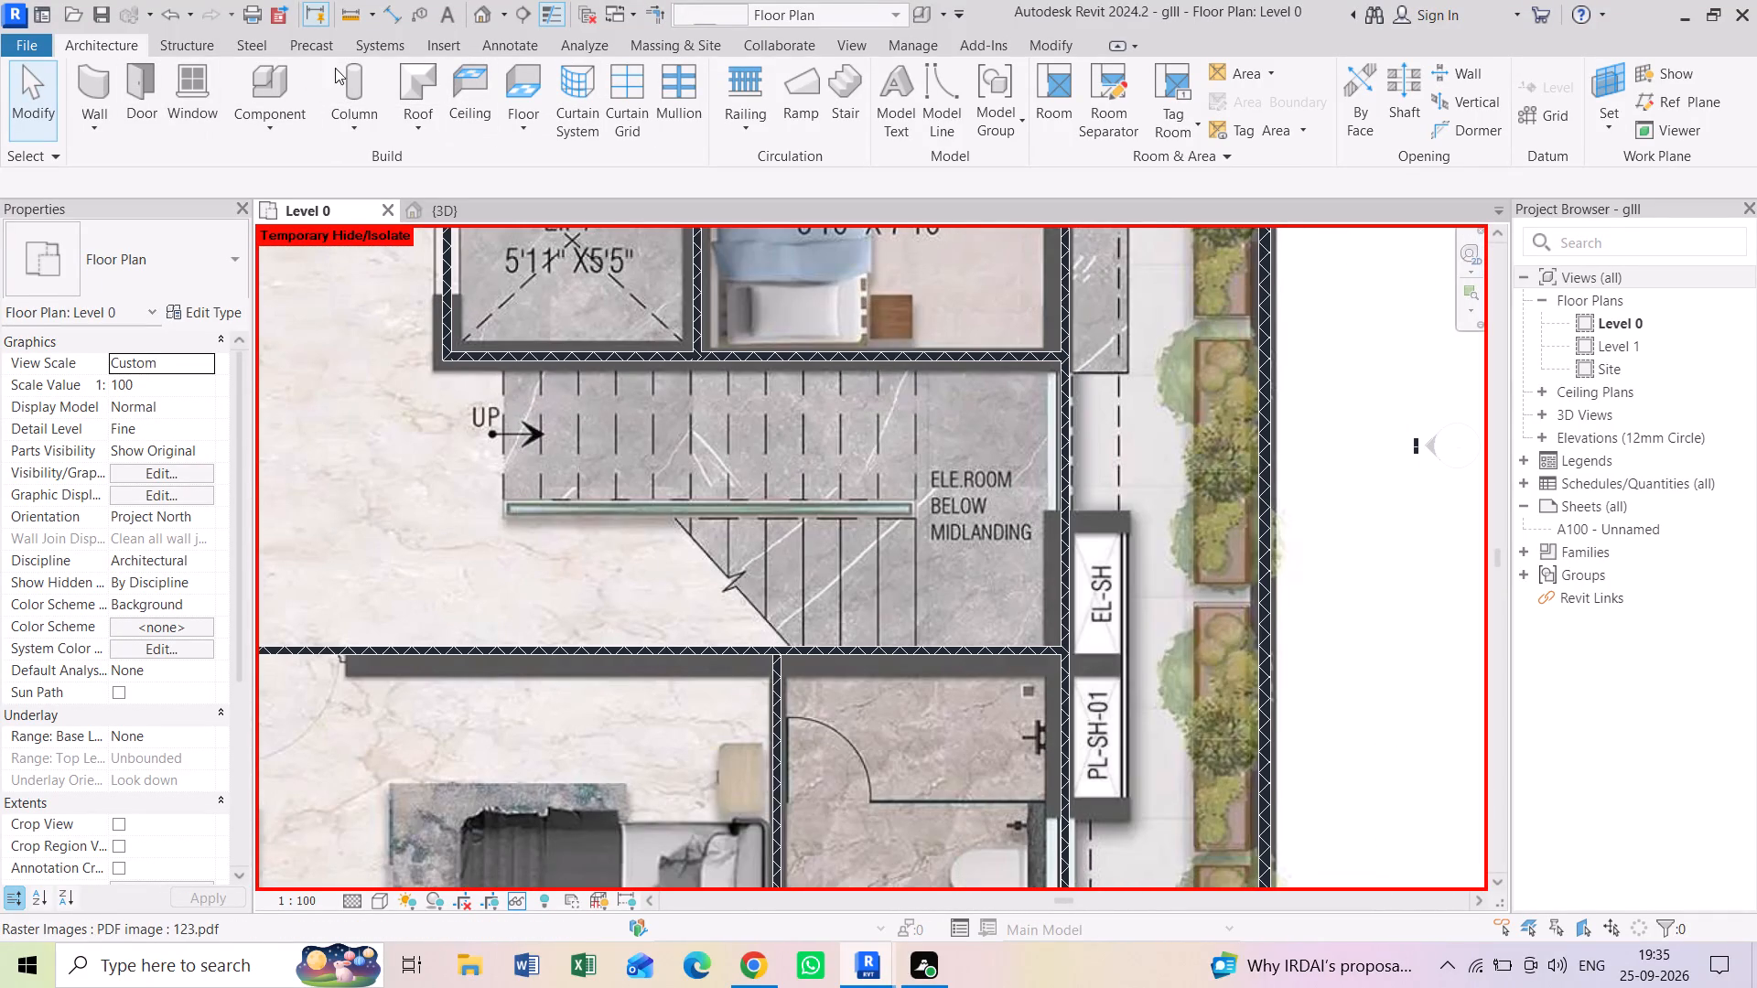
Start a sketched stair run and draw its outer boundary line along the lift-side wall, from the first riser to the midlanding's far end.
{"action": "left_click", "coordinate": [840, 91]}
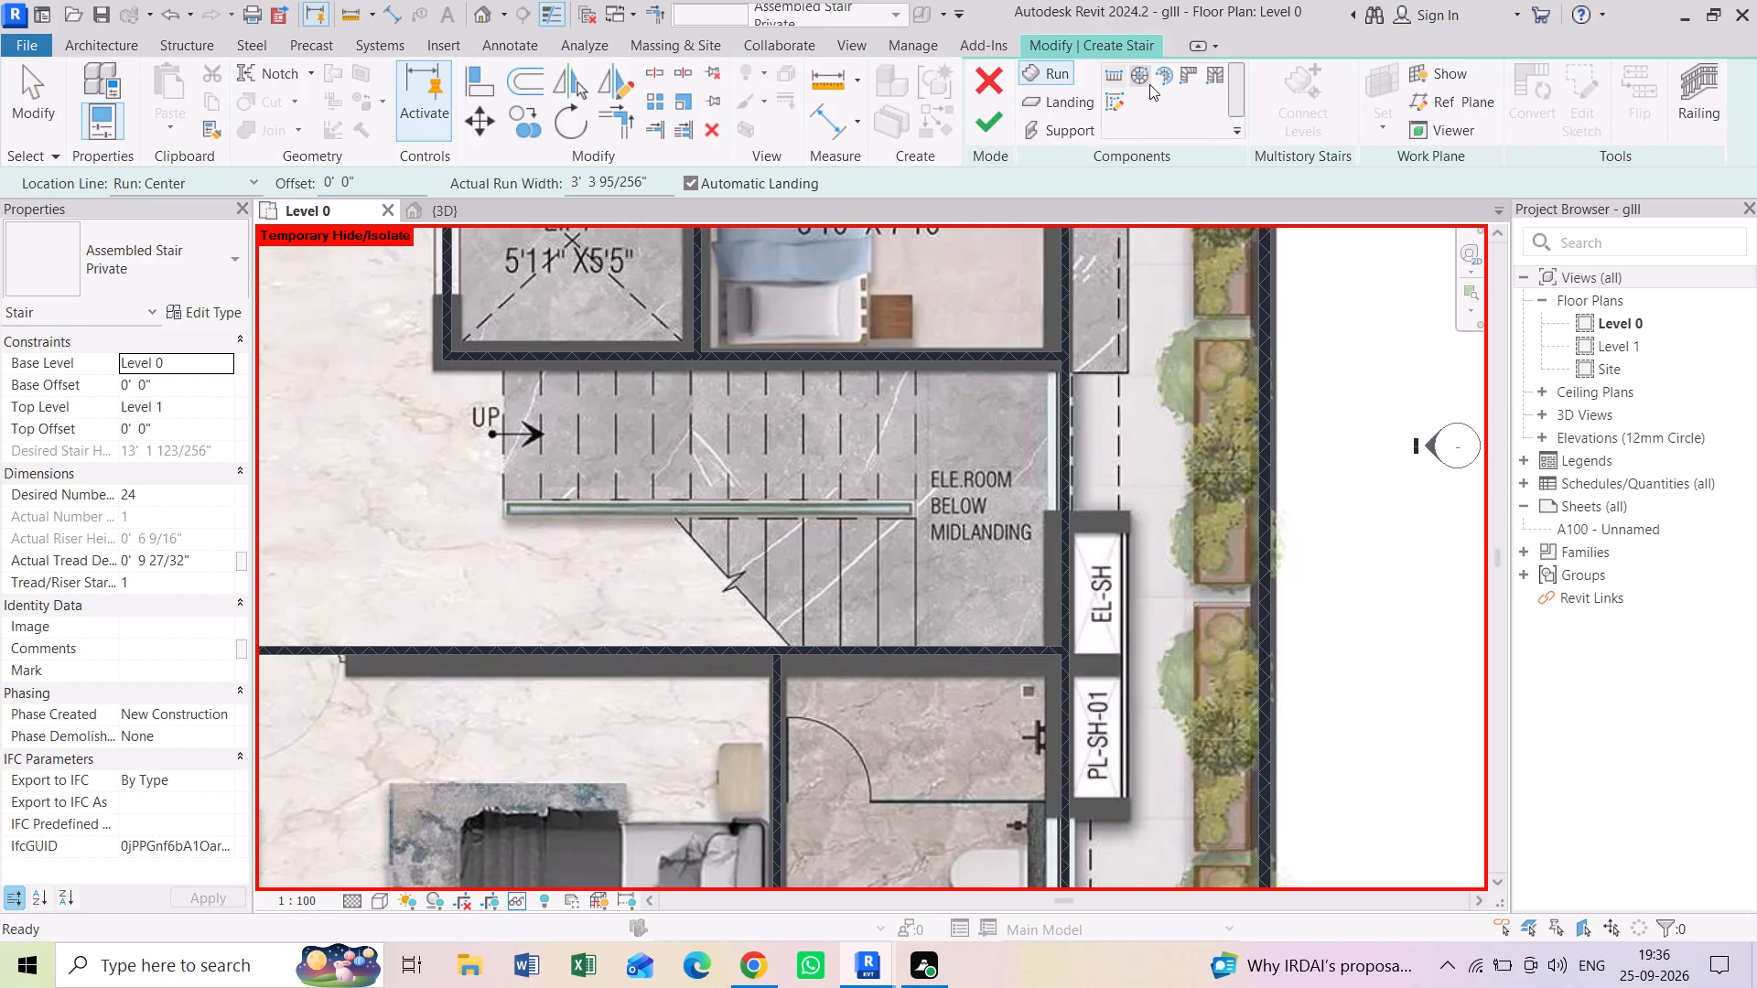
{"action": "left_click", "coordinate": [1124, 108]}
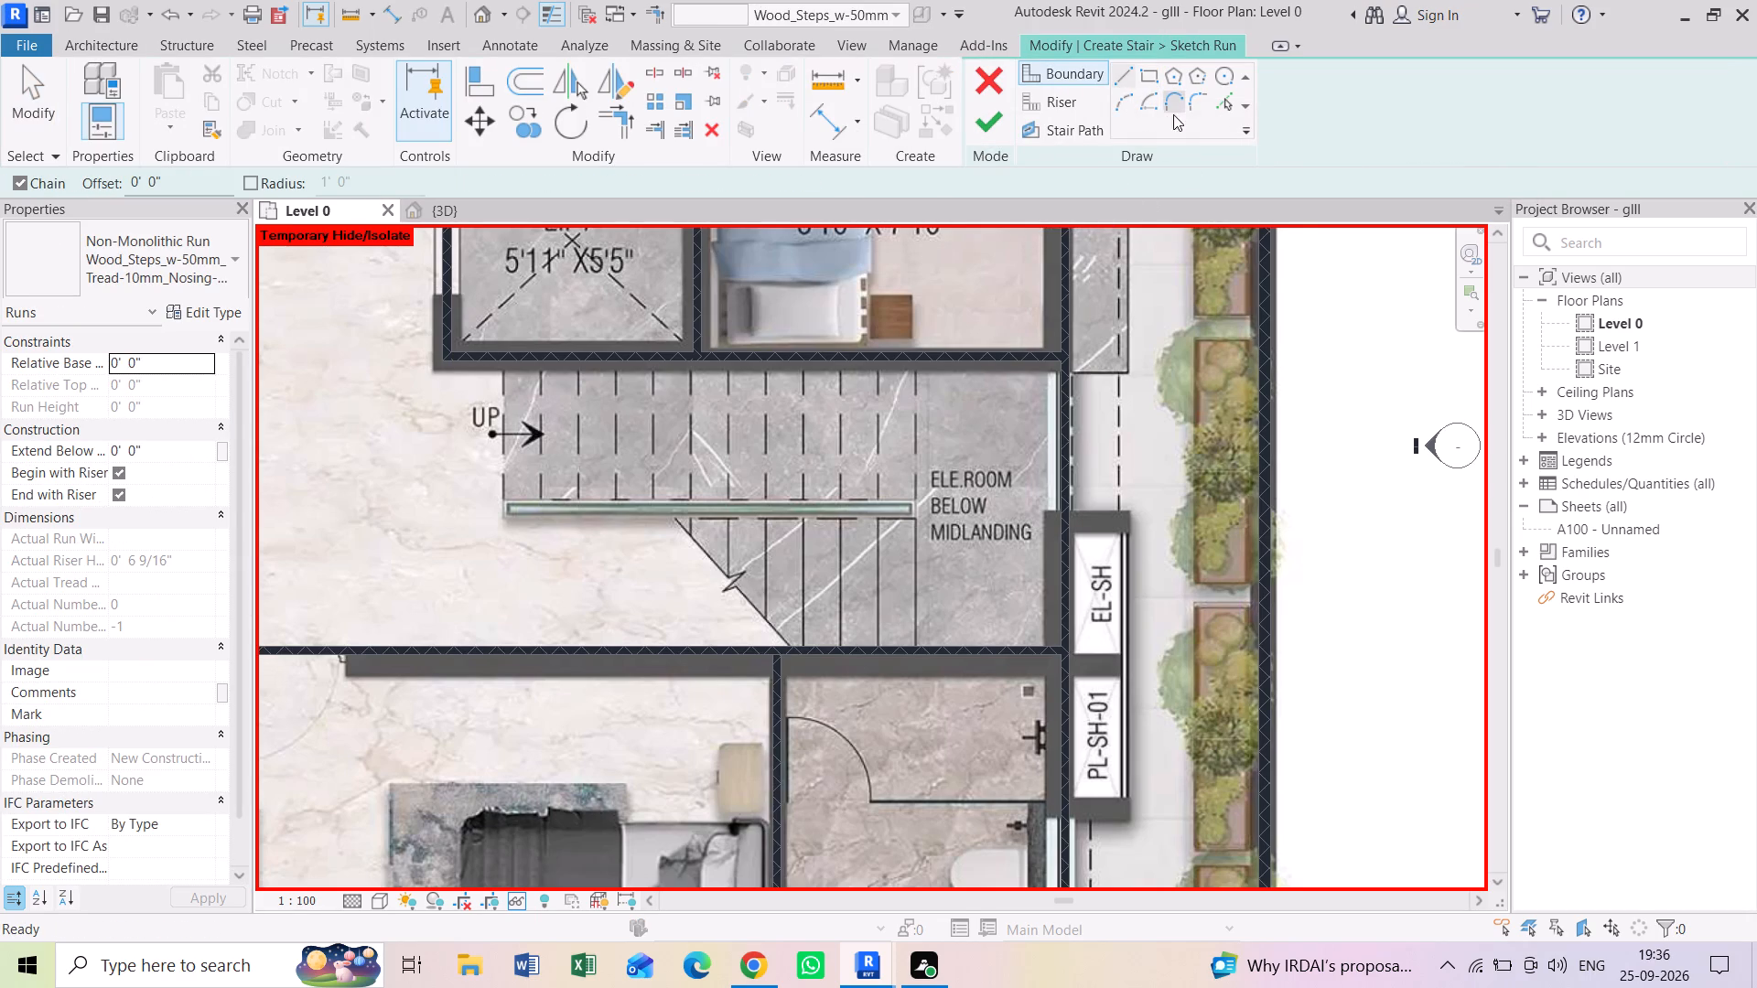
{"action": "left_click", "coordinate": [1217, 105]}
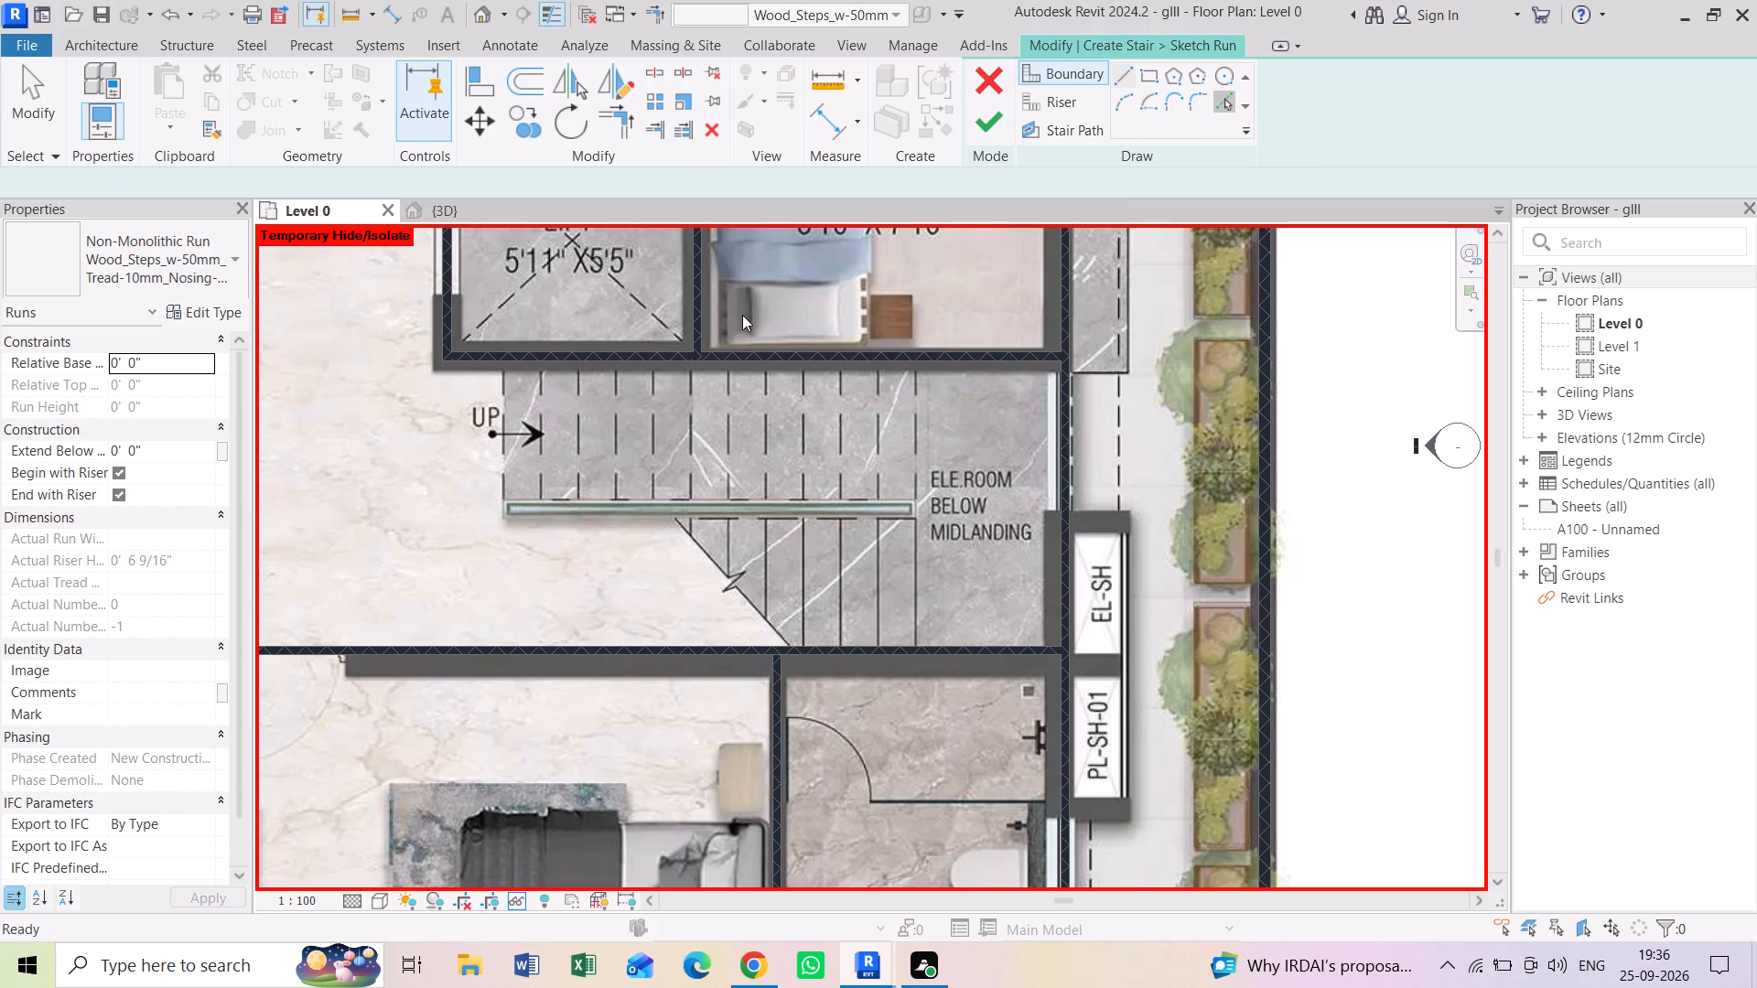
{"action": "scroll", "coordinate": [494, 391], "scroll_direction": "up", "scroll_amount": 6}
{"action": "scroll", "coordinate": [698, 361], "scroll_direction": "down", "scroll_amount": 3}
{"action": "middle_click_drag", "start_coordinate": [713, 343], "coordinate": [699, 438]}
{"action": "left_click", "coordinate": [1131, 74]}
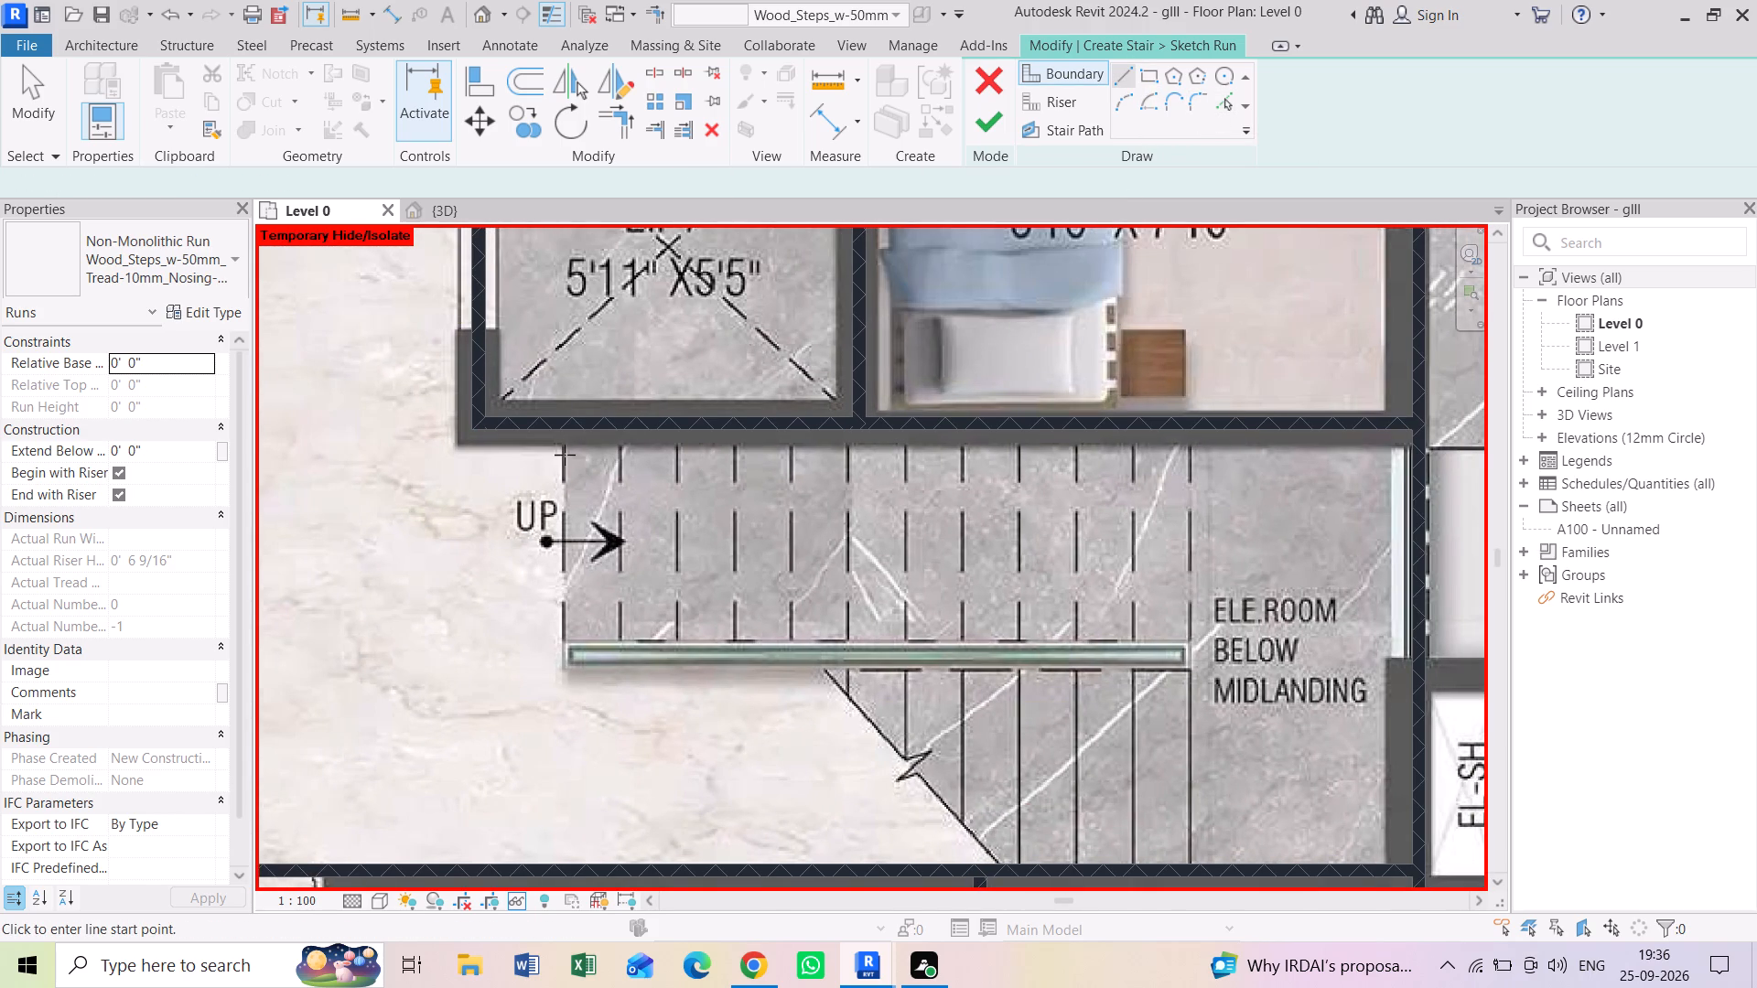
{"action": "left_click", "coordinate": [564, 446]}
{"action": "middle_click_drag", "start_coordinate": [890, 428], "coordinate": [583, 428]}
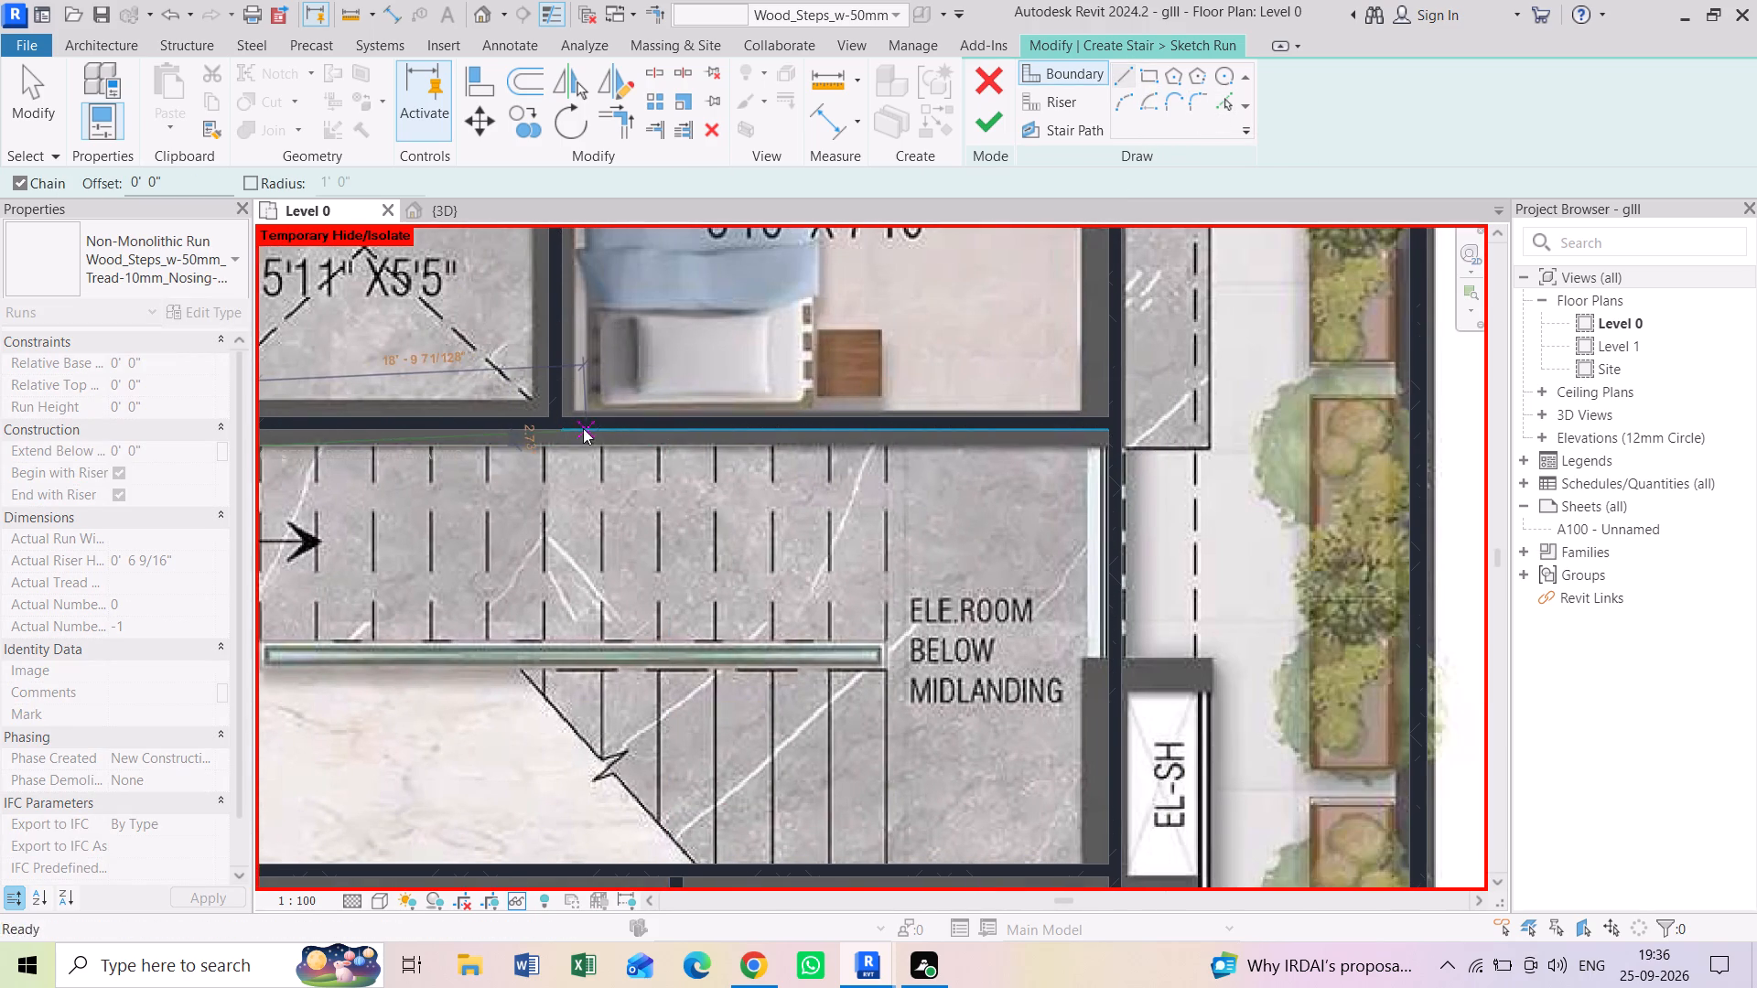
{"action": "scroll", "coordinate": [1110, 458], "scroll_direction": "up", "scroll_amount": 6}
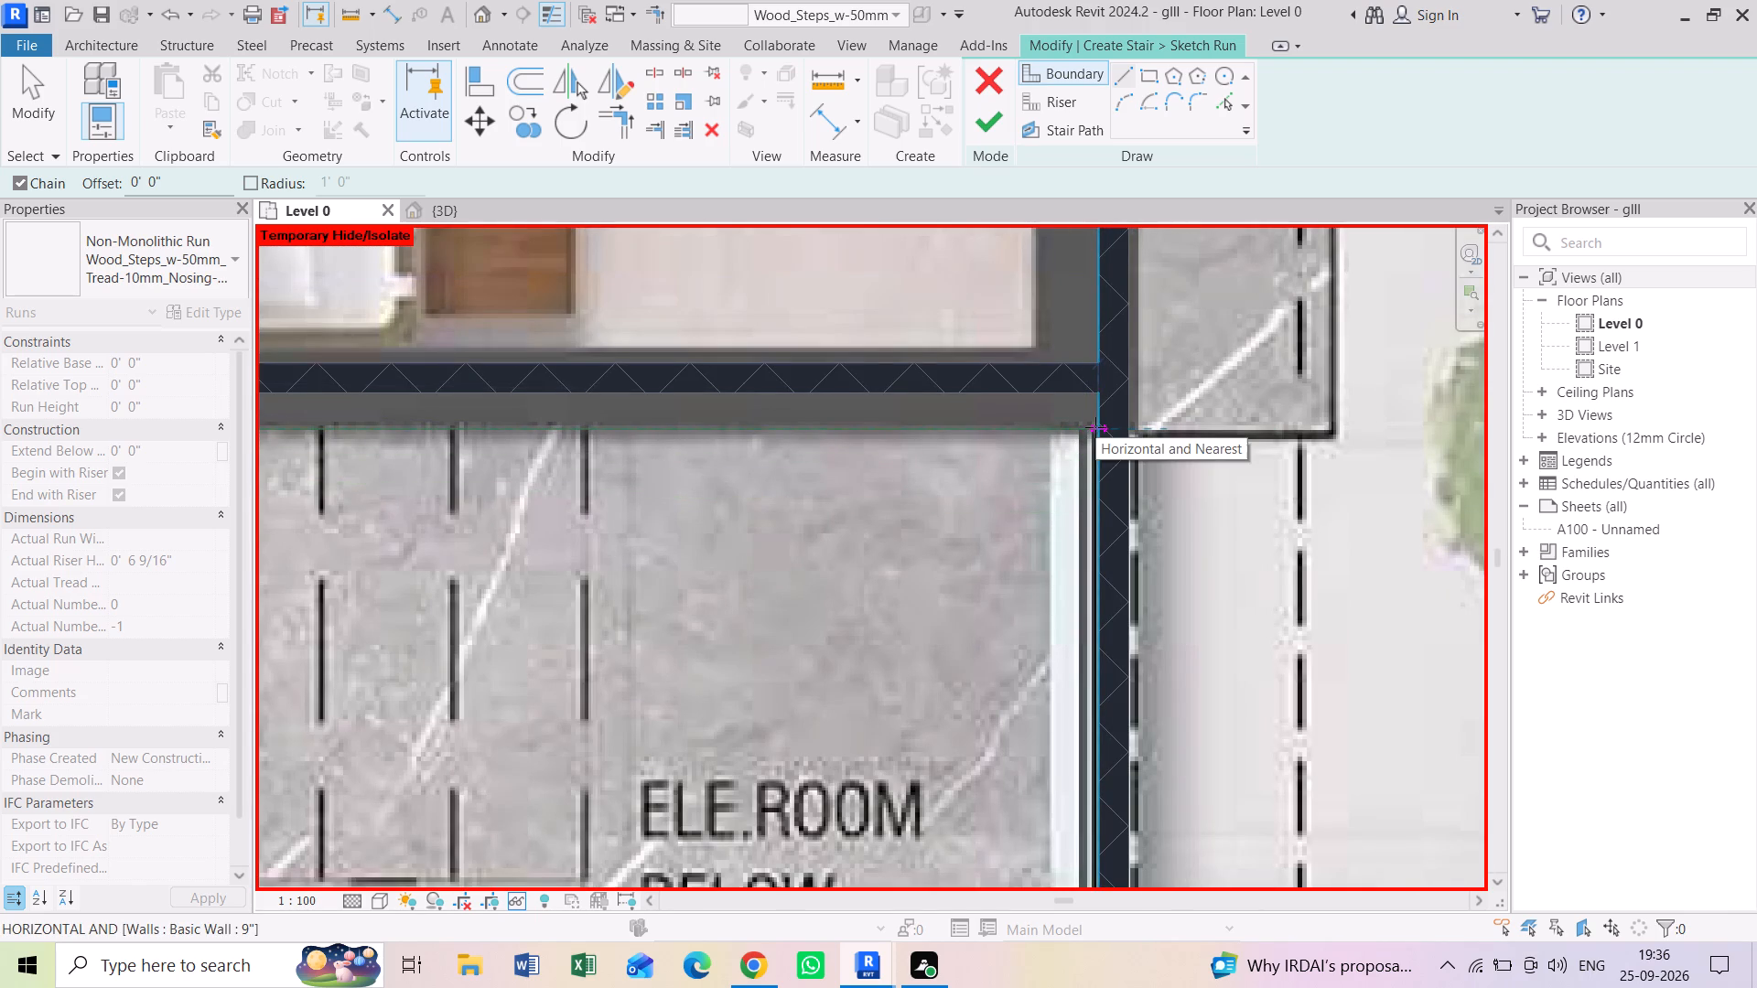
{"action": "left_click", "coordinate": [1055, 433]}
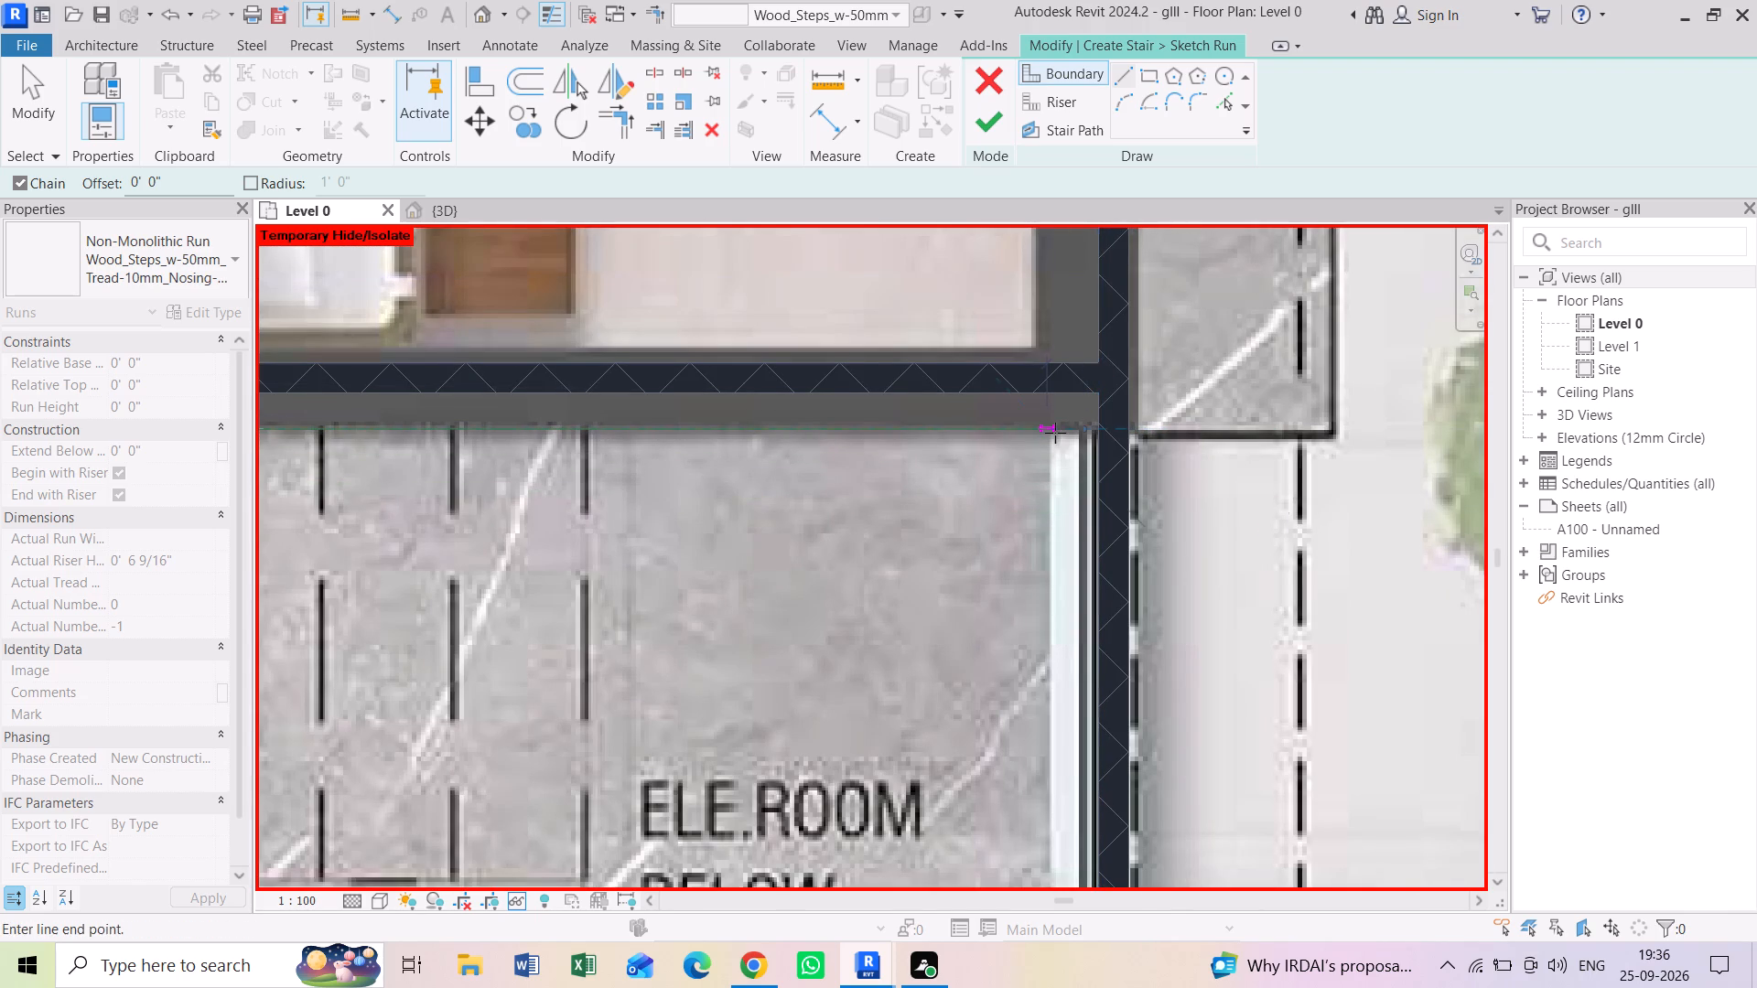
Continue the stair boundary down the midlanding's outer side to the wall above the toilet.
{"action": "scroll", "coordinate": [1018, 776], "scroll_direction": "down", "scroll_amount": 4}
{"action": "middle_click_drag", "start_coordinate": [1017, 776], "coordinate": [966, 425]}
{"action": "scroll", "coordinate": [1007, 548], "scroll_direction": "up", "scroll_amount": 1}
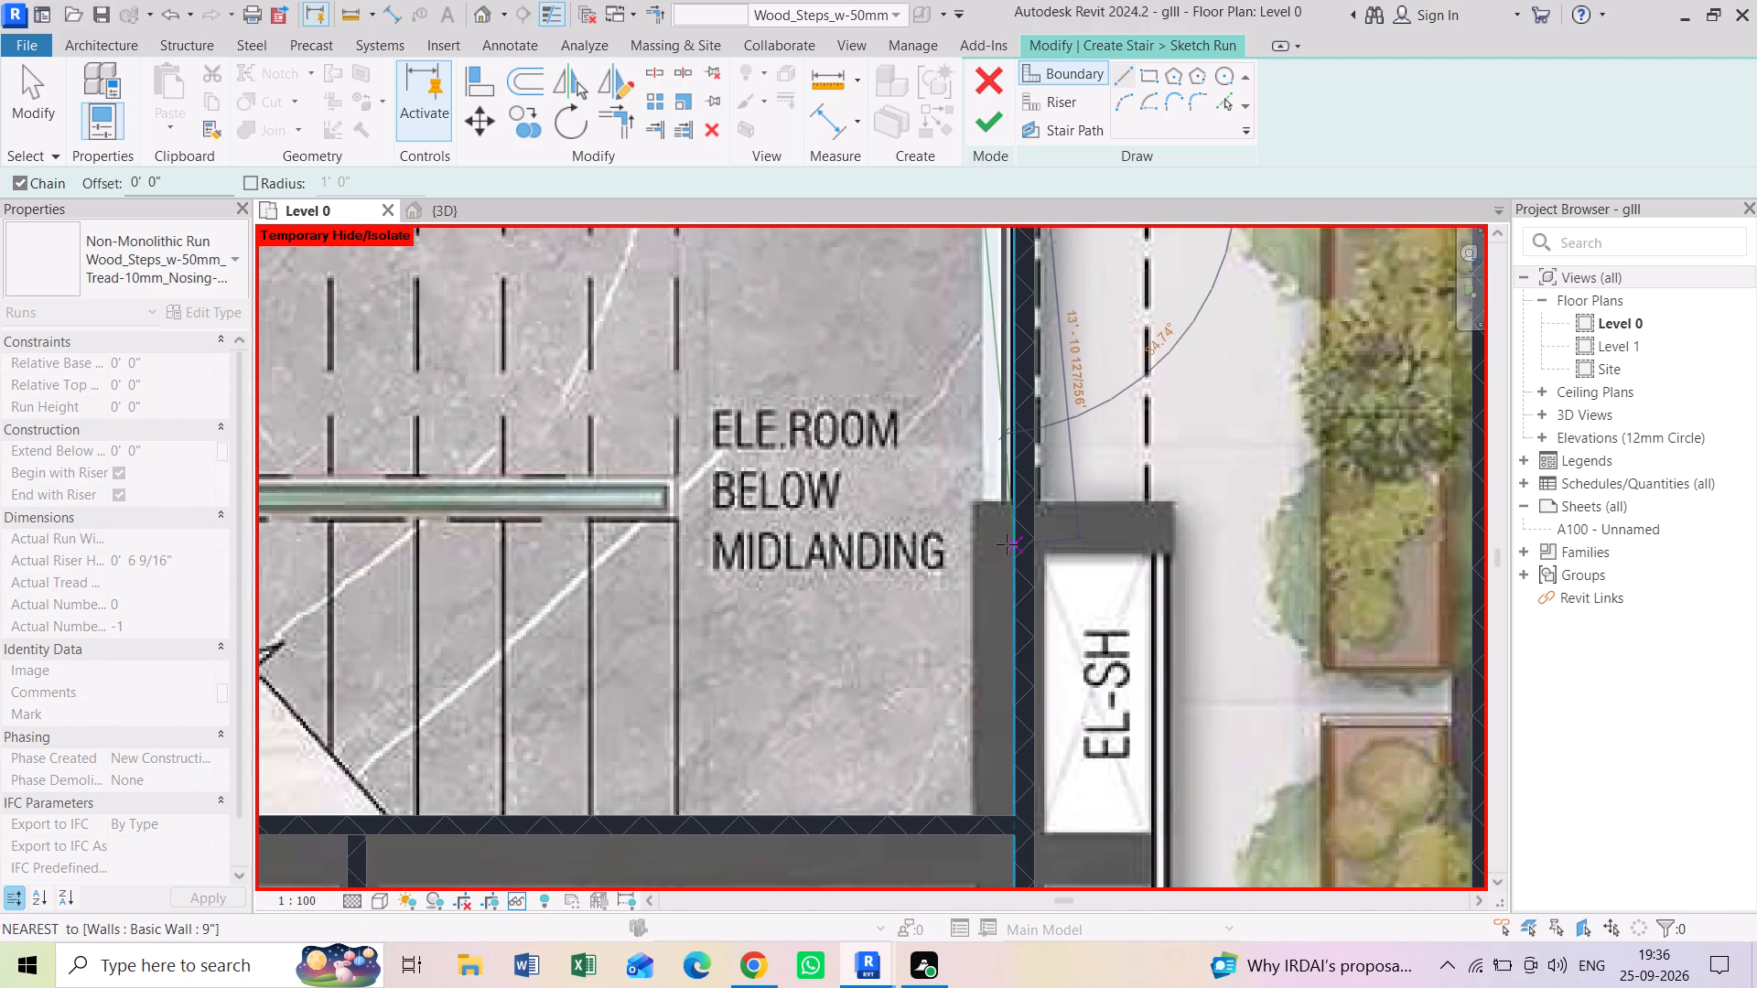
{"action": "middle_click_drag", "start_coordinate": [997, 673], "coordinate": [954, 424]}
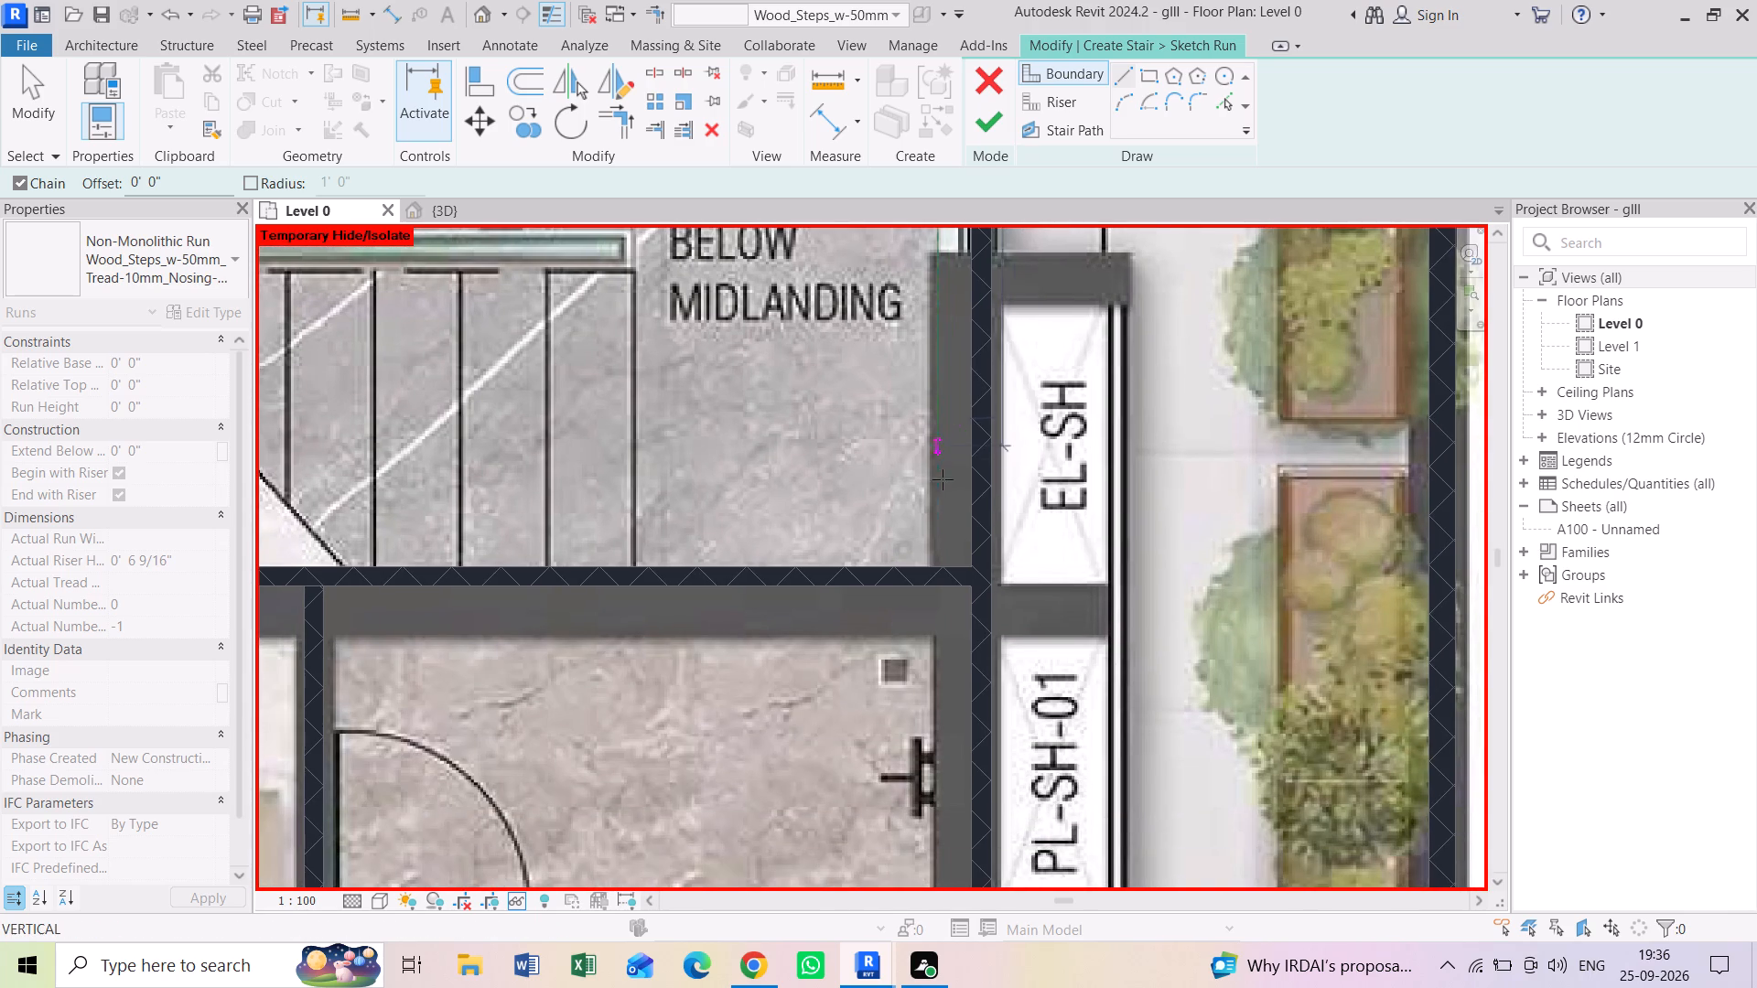
{"action": "scroll", "coordinate": [933, 542], "scroll_direction": "up", "scroll_amount": 6}
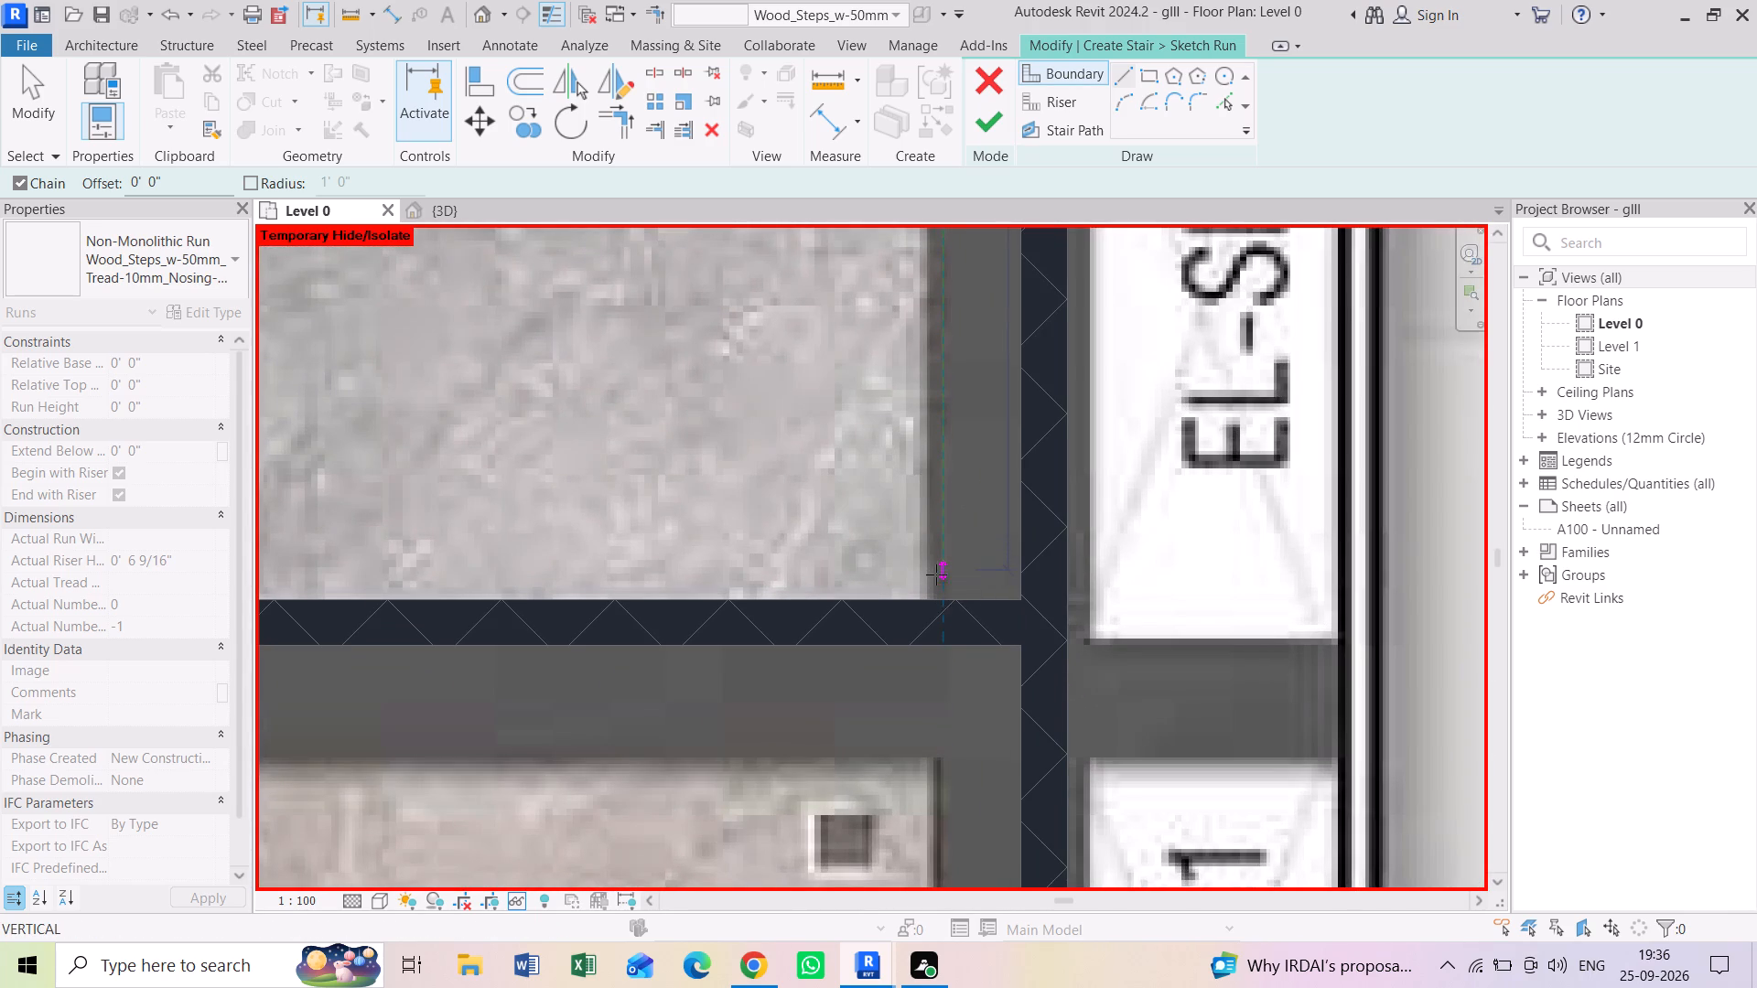
{"action": "left_click", "coordinate": [936, 575]}
Draw the outer boundary line back along the Bed Room-1 wall until it aligns with the first riser, and end the line chain.
{"action": "scroll", "coordinate": [935, 575], "scroll_direction": "down", "scroll_amount": 3}
{"action": "middle_click_drag", "start_coordinate": [840, 563], "coordinate": [1112, 564]}
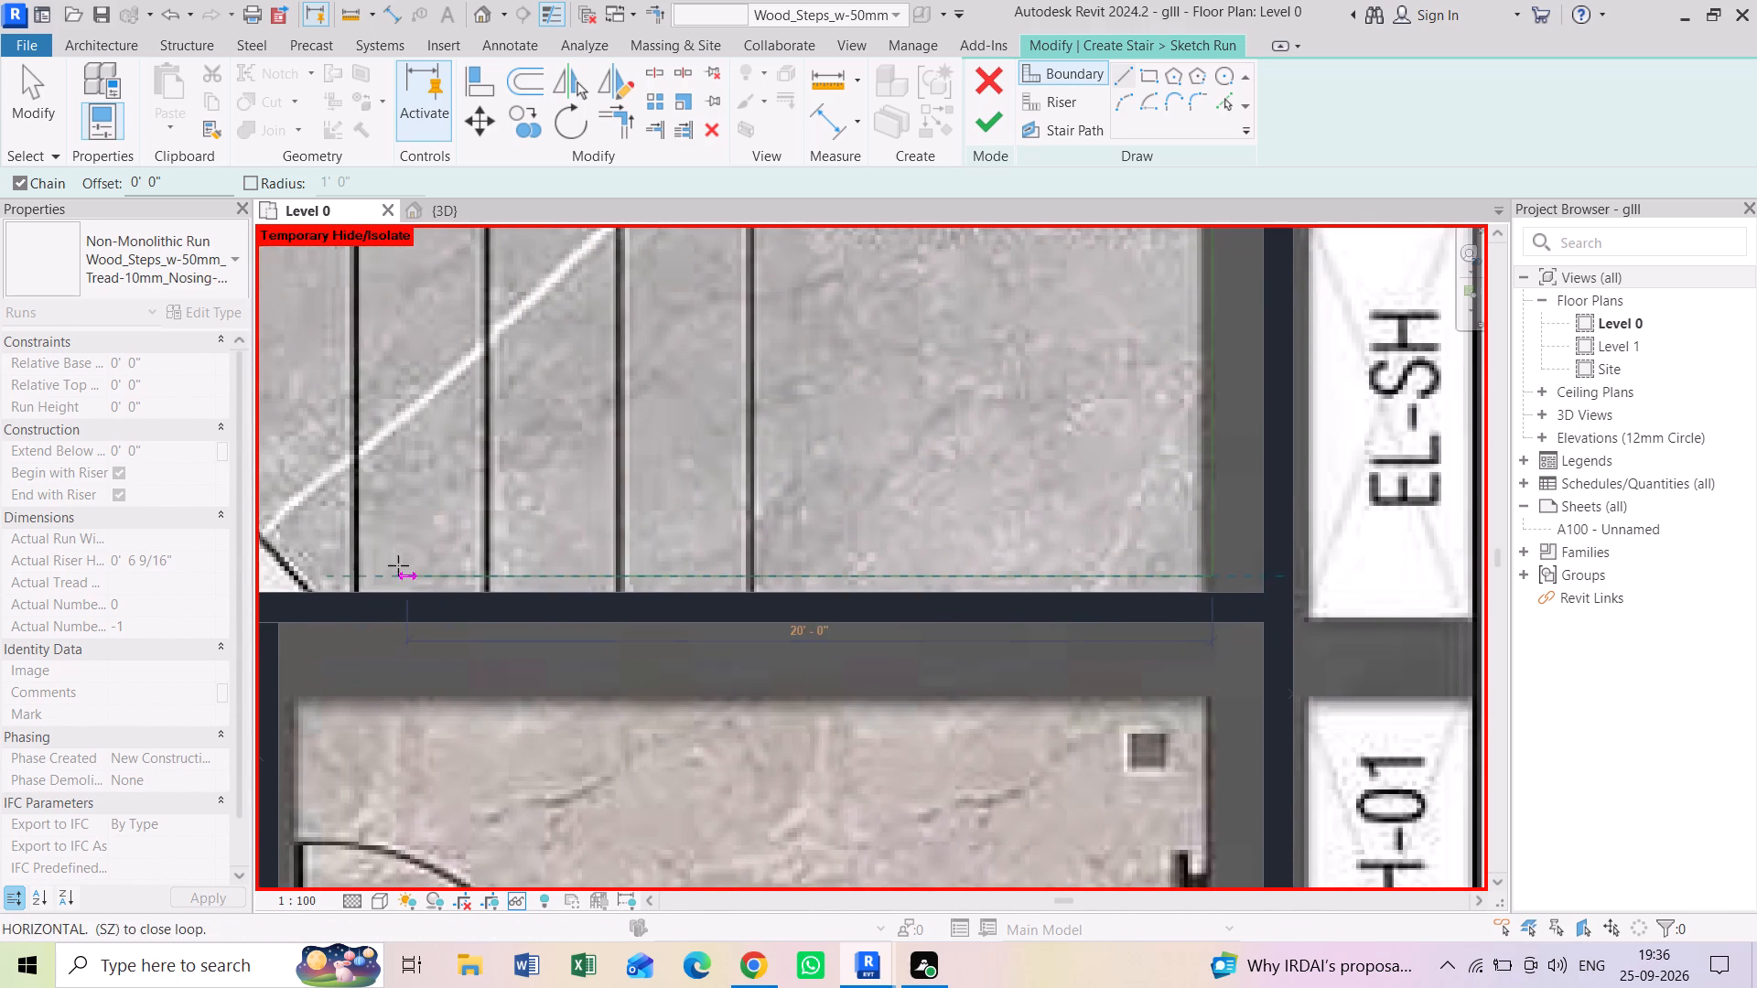
{"action": "middle_click_drag", "start_coordinate": [413, 547], "coordinate": [791, 529]}
{"action": "middle_click_drag", "start_coordinate": [640, 557], "coordinate": [793, 562]}
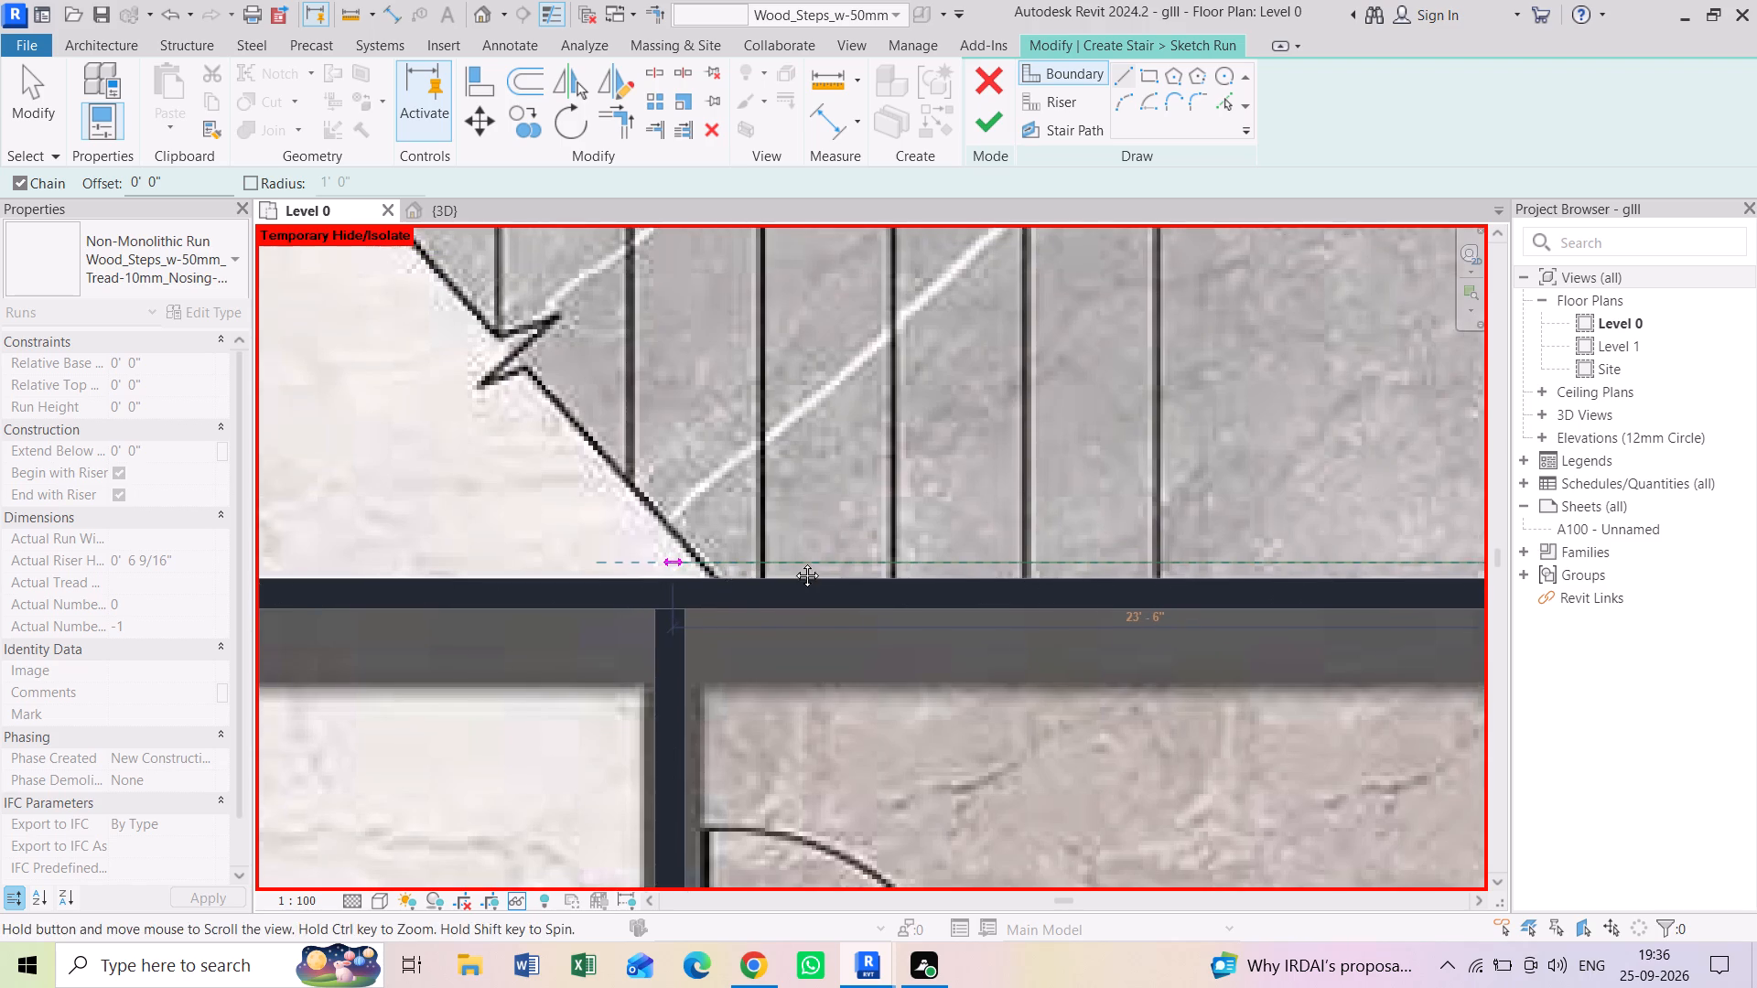
{"action": "middle_click_drag", "start_coordinate": [793, 562], "coordinate": [1010, 540]}
{"action": "middle_click_drag", "start_coordinate": [739, 504], "coordinate": [965, 536]}
{"action": "scroll", "coordinate": [959, 533], "scroll_direction": "down", "scroll_amount": 5}
{"action": "middle_click_drag", "start_coordinate": [742, 480], "coordinate": [788, 553]}
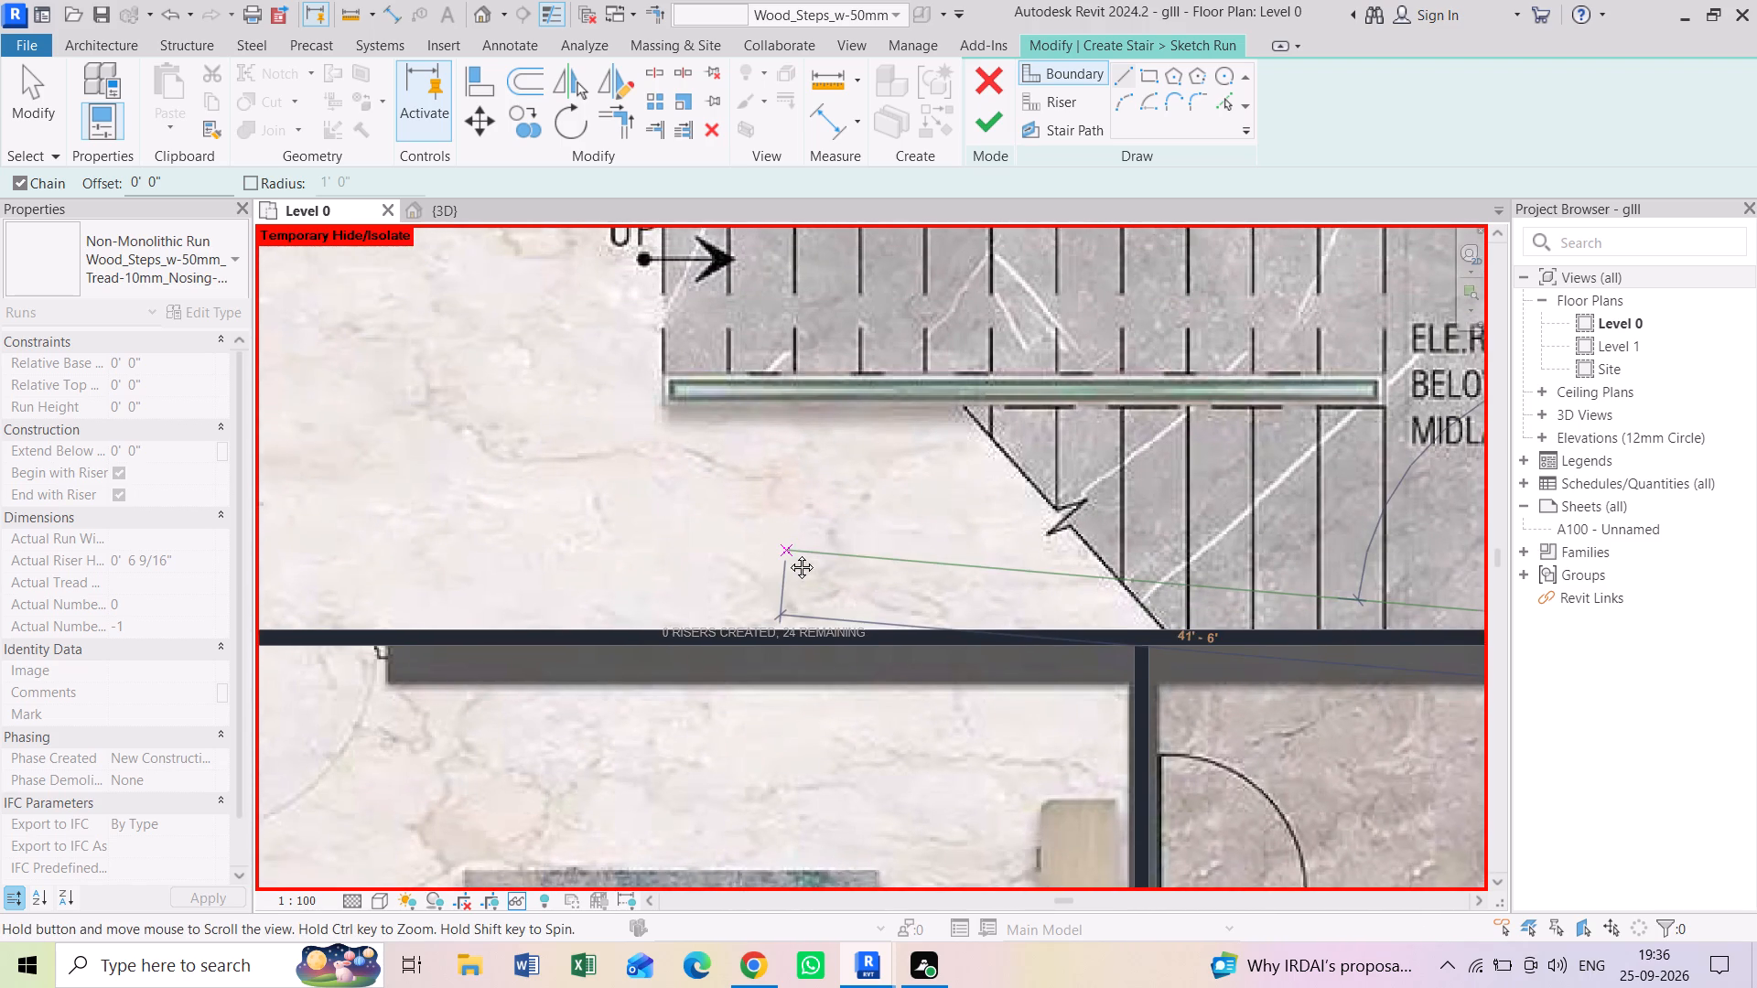
{"action": "middle_click_drag", "start_coordinate": [788, 553], "coordinate": [789, 567]}
{"action": "scroll", "coordinate": [679, 635], "scroll_direction": "up", "scroll_amount": 4}
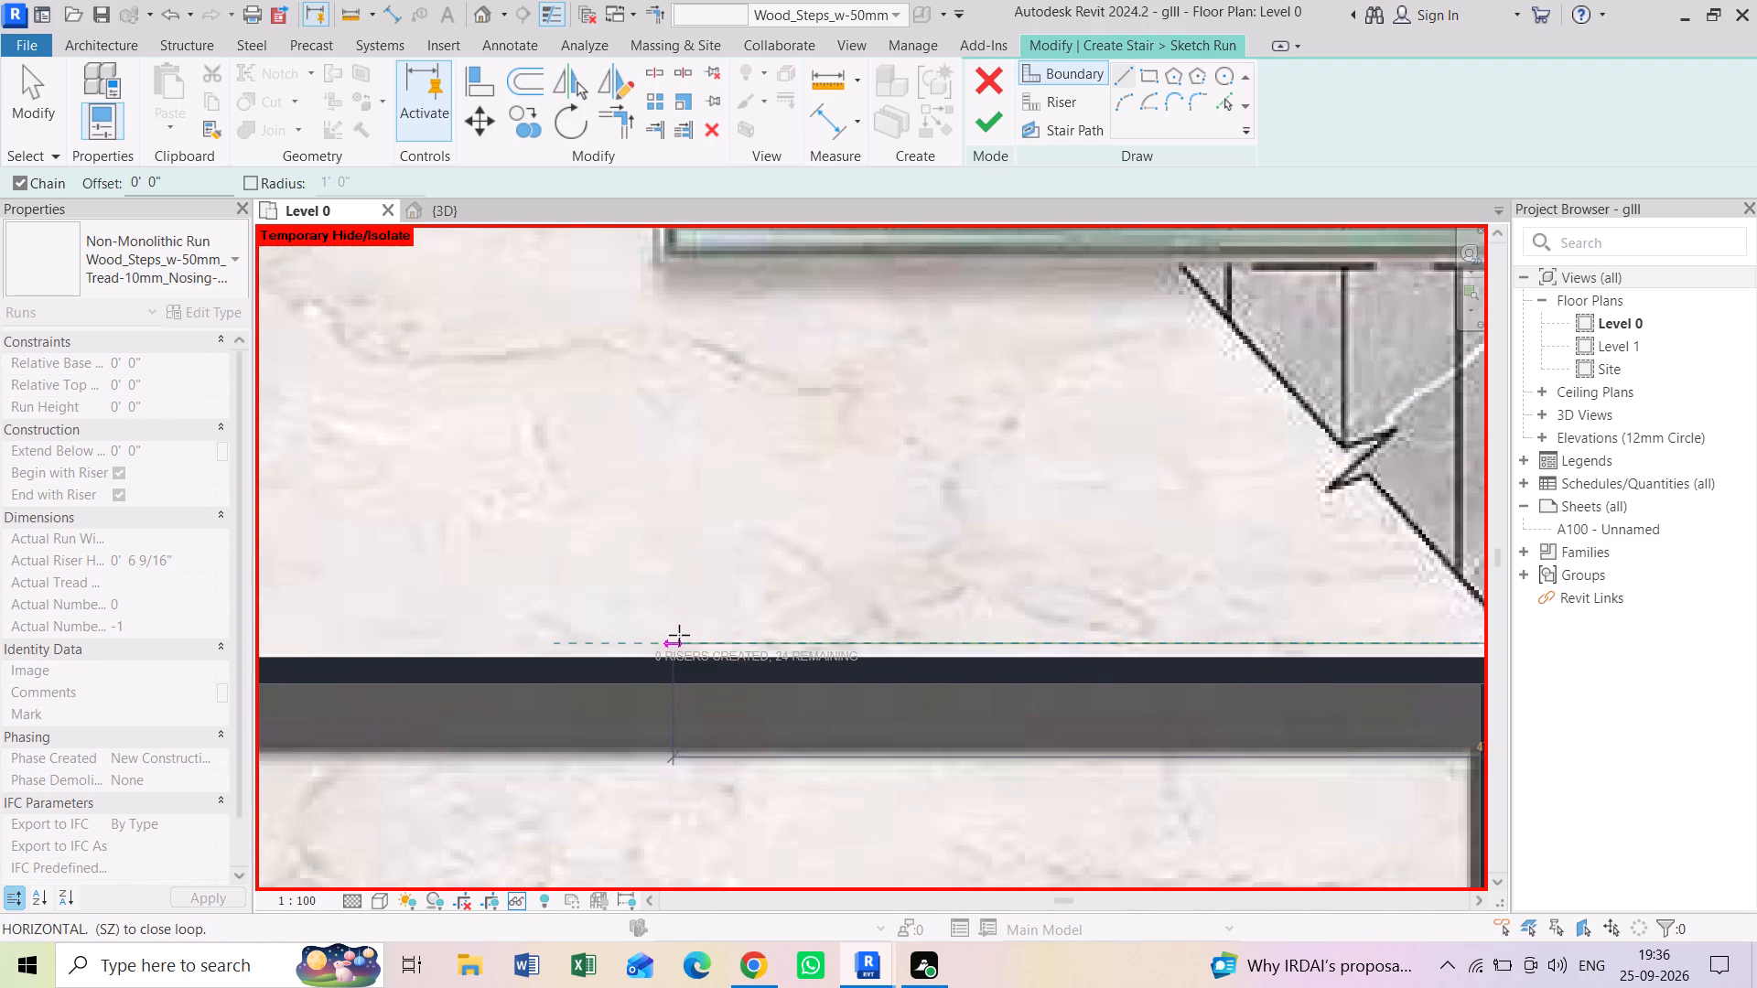
{"action": "left_click", "coordinate": [674, 635]}
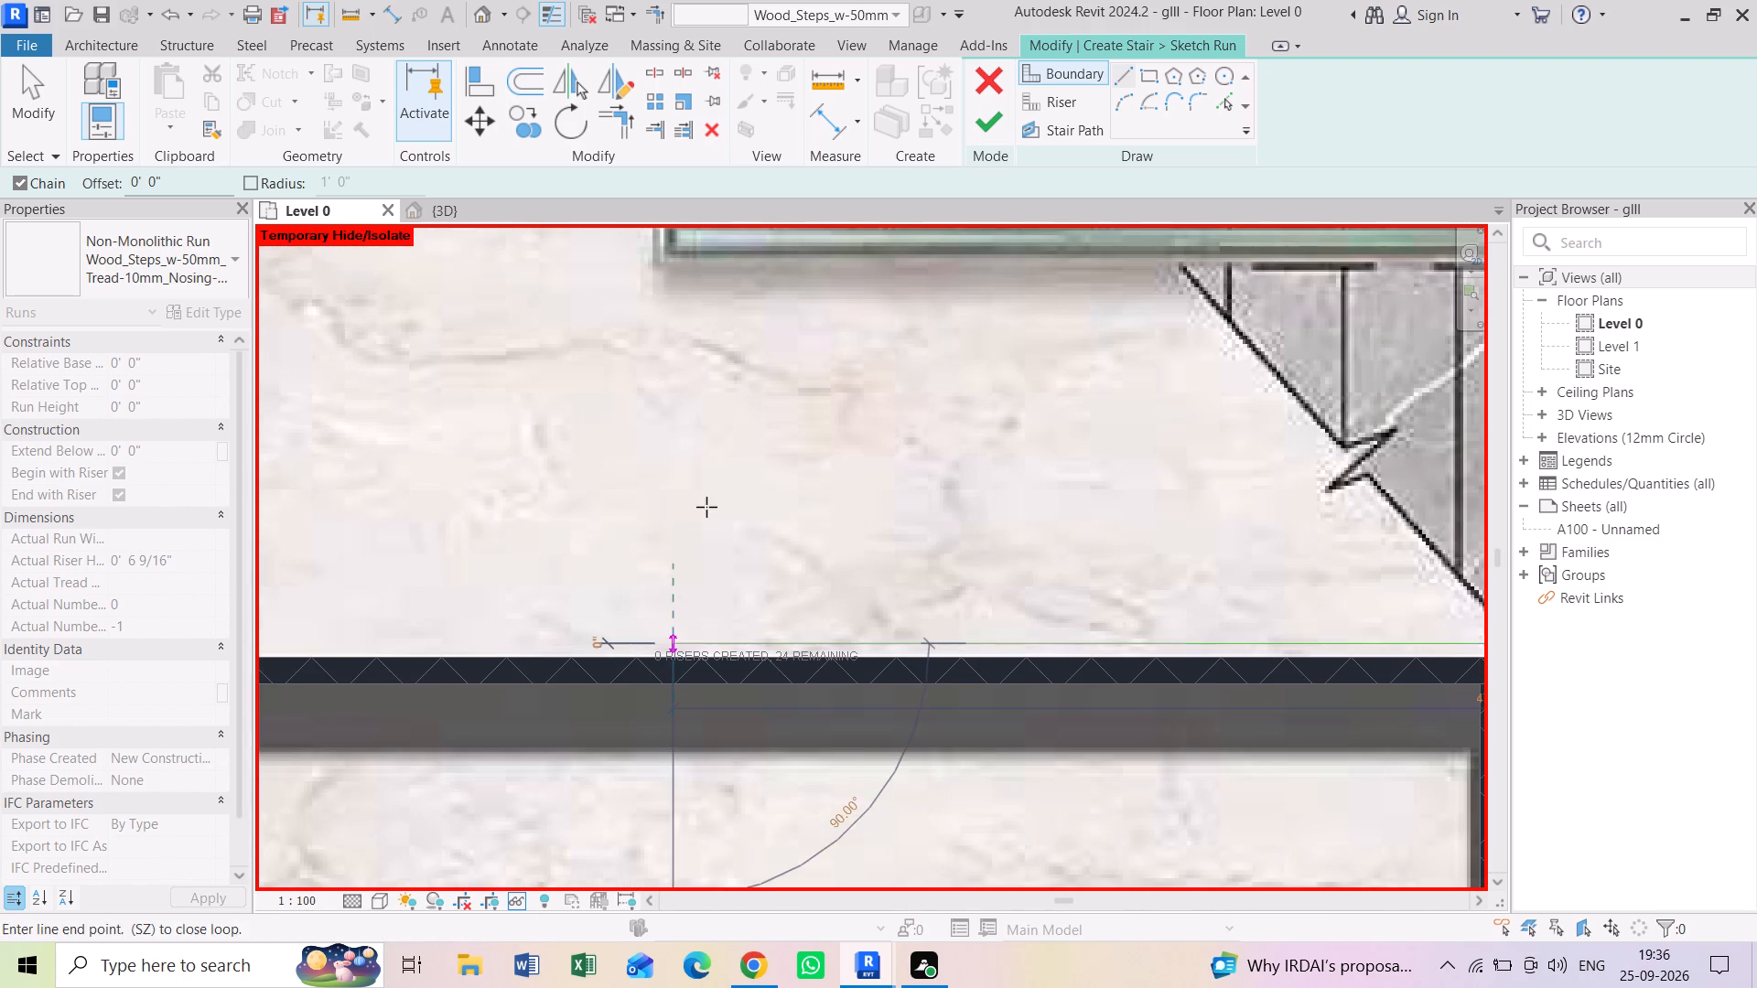
{"action": "scroll", "coordinate": [706, 507], "scroll_direction": "down", "scroll_amount": 4}
{"action": "middle_click_drag", "start_coordinate": [703, 410], "coordinate": [694, 598]}
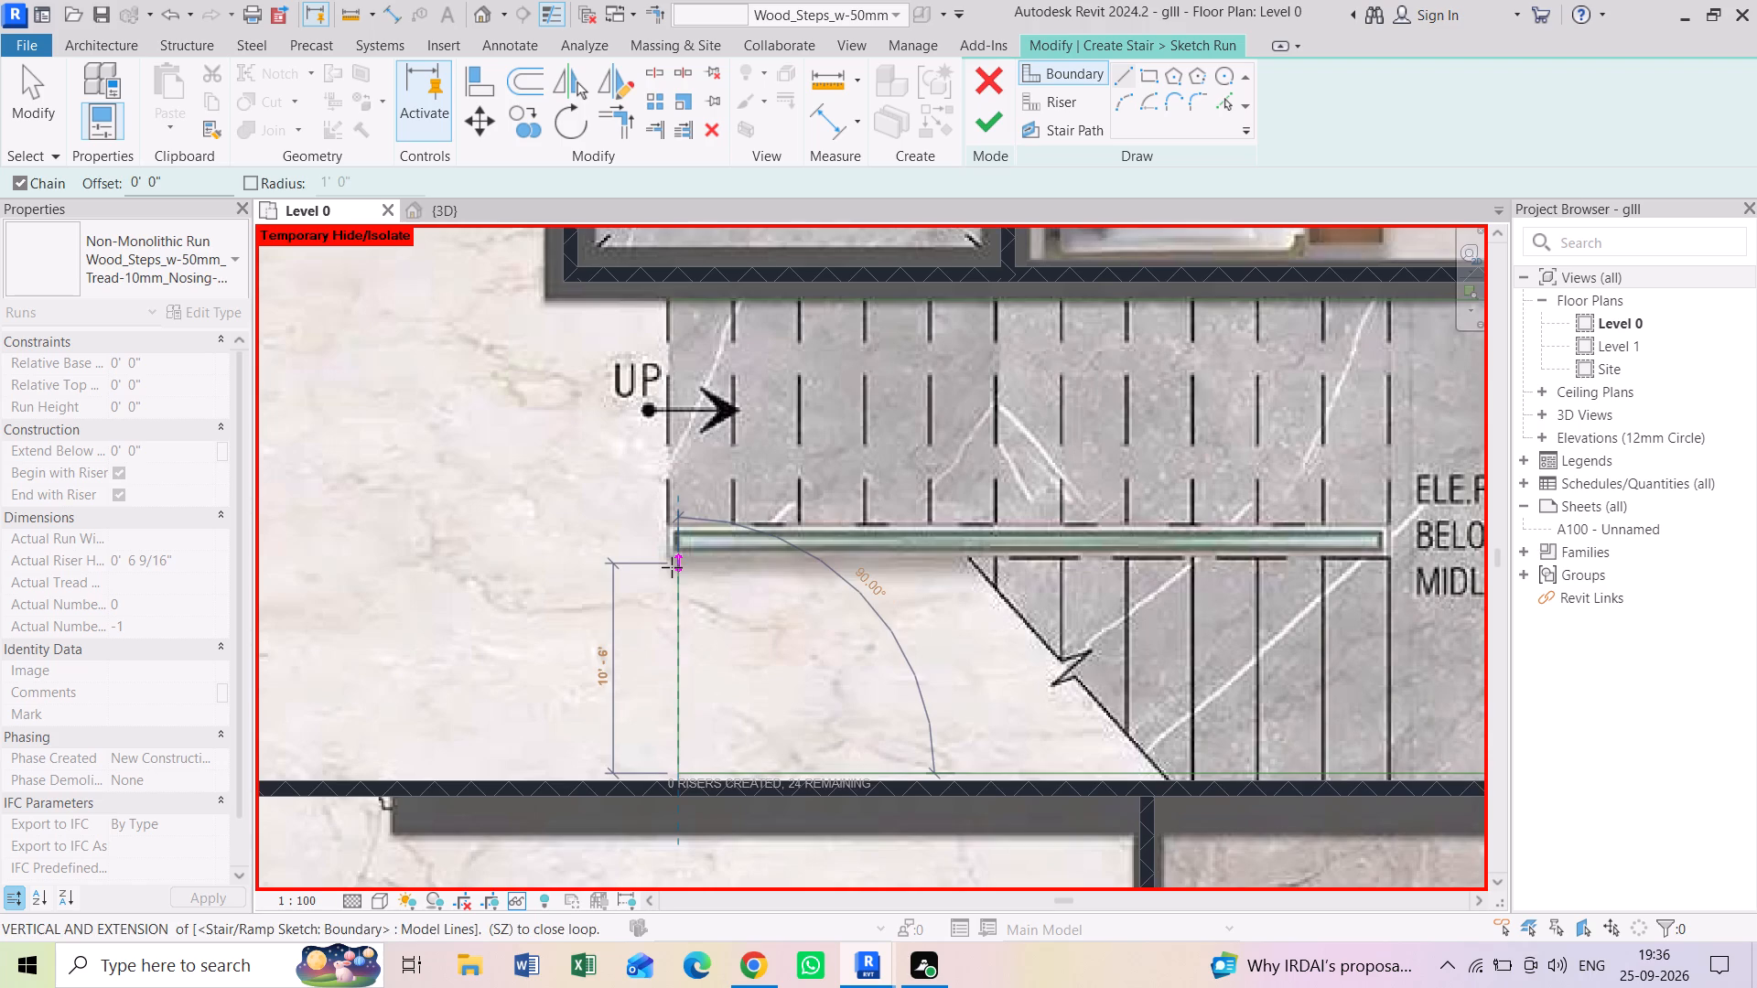
{"action": "key", "text": "Escape"}
{"action": "key", "text": "Escape"}
{"action": "key", "text": "Escape"}
{"action": "key", "text": "Escape"}
{"action": "key", "text": "Escape"}
{"action": "key", "text": "Escape"}
{"action": "key", "text": "Escape"}
{"action": "key", "text": "Escape"}
Draw the upper flight's inner boundary line along the central railing, from the first riser to the midlanding edge.
{"action": "middle_click_drag", "start_coordinate": [998, 529], "coordinate": [963, 534]}
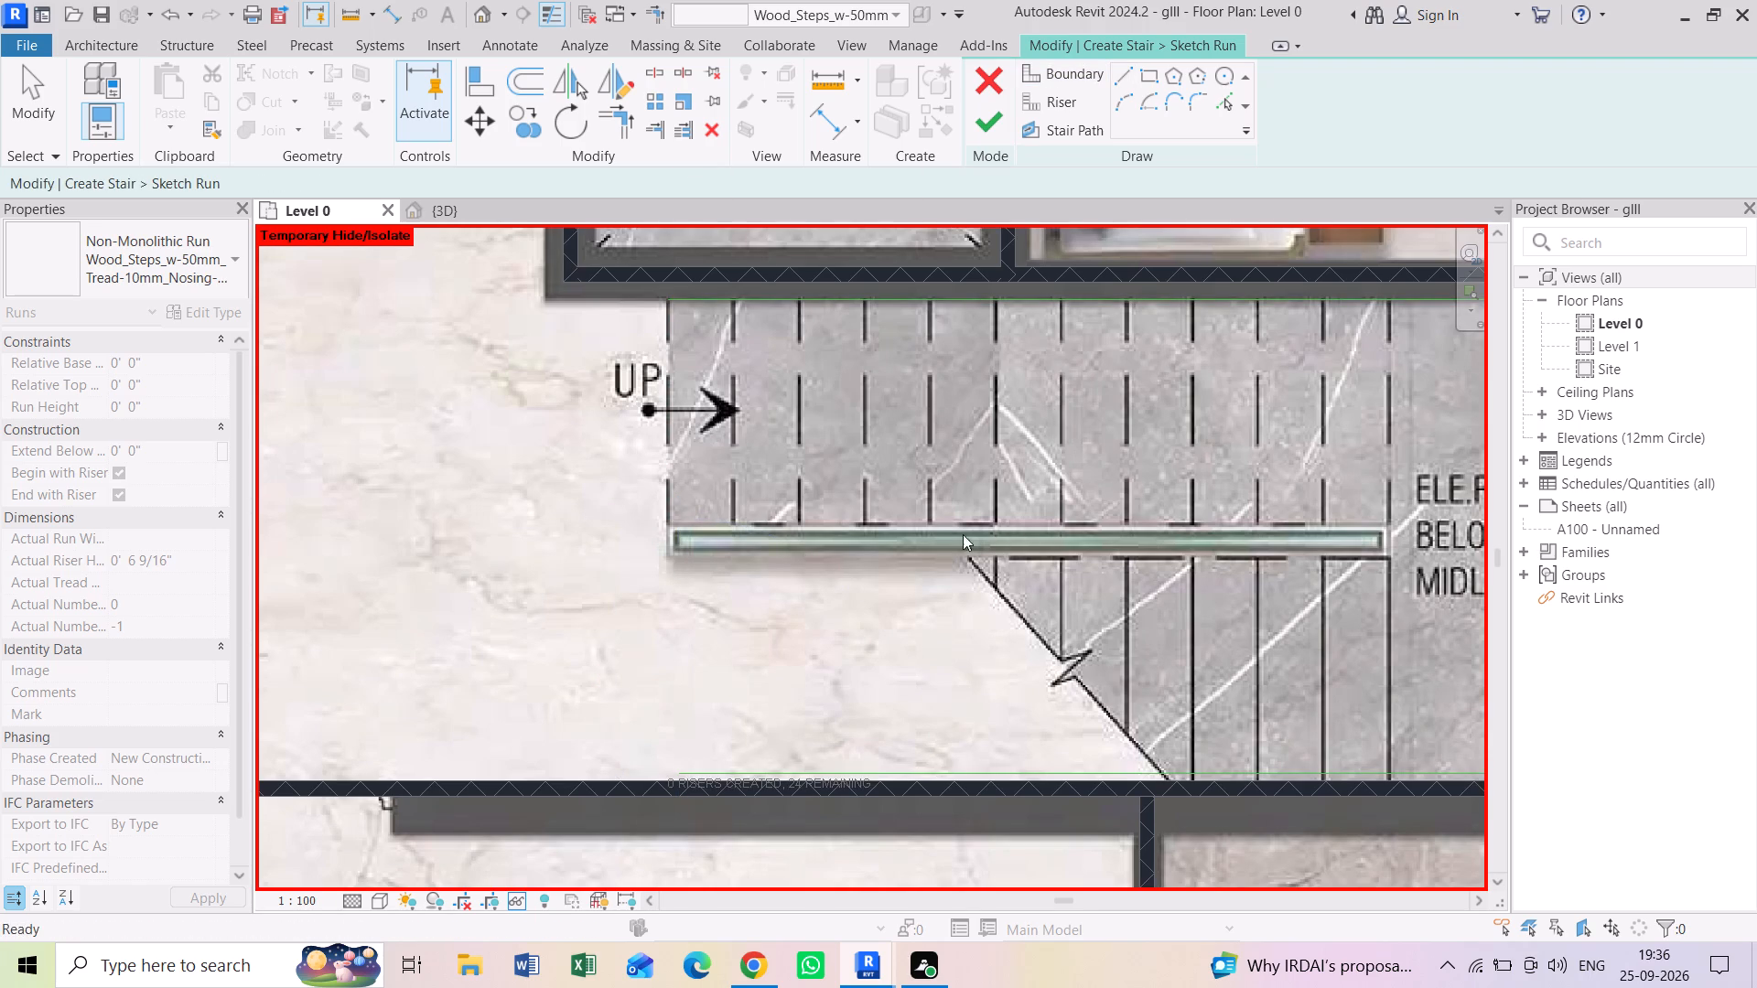
{"action": "middle_click_drag", "start_coordinate": [963, 534], "coordinate": [934, 539]}
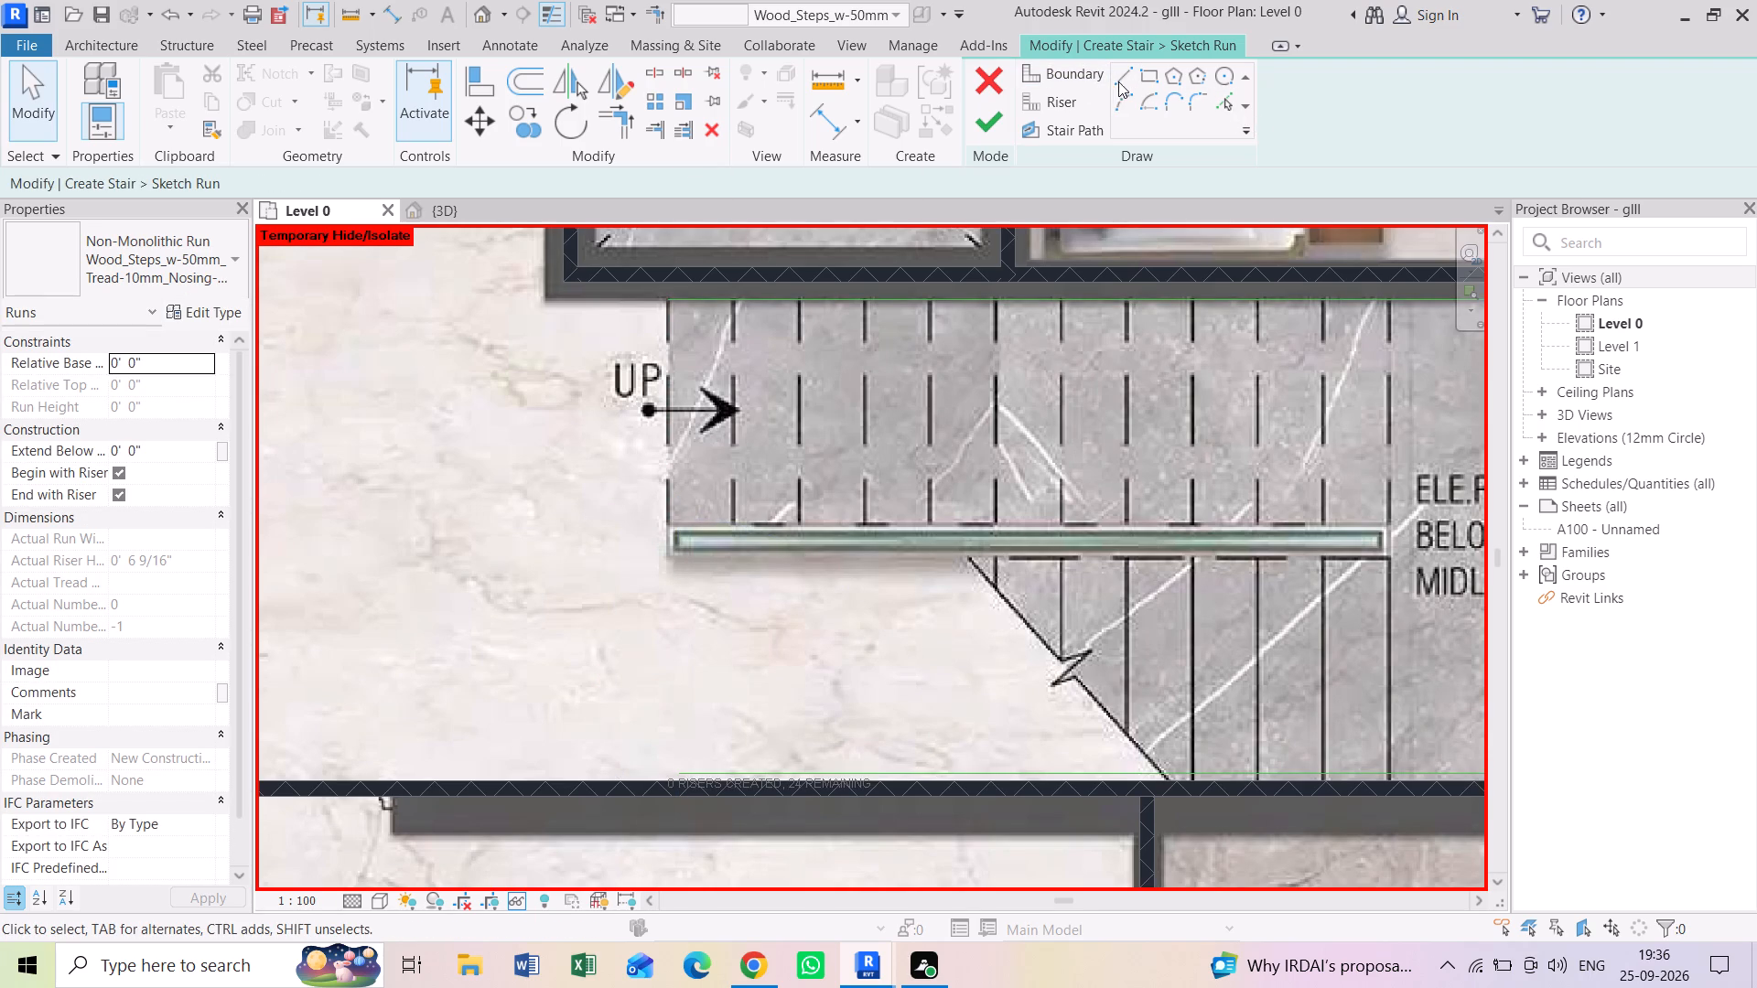
{"action": "left_click", "coordinate": [1118, 81]}
{"action": "middle_click_drag", "start_coordinate": [744, 563], "coordinate": [631, 564]}
{"action": "scroll", "coordinate": [630, 564], "scroll_direction": "up", "scroll_amount": 1}
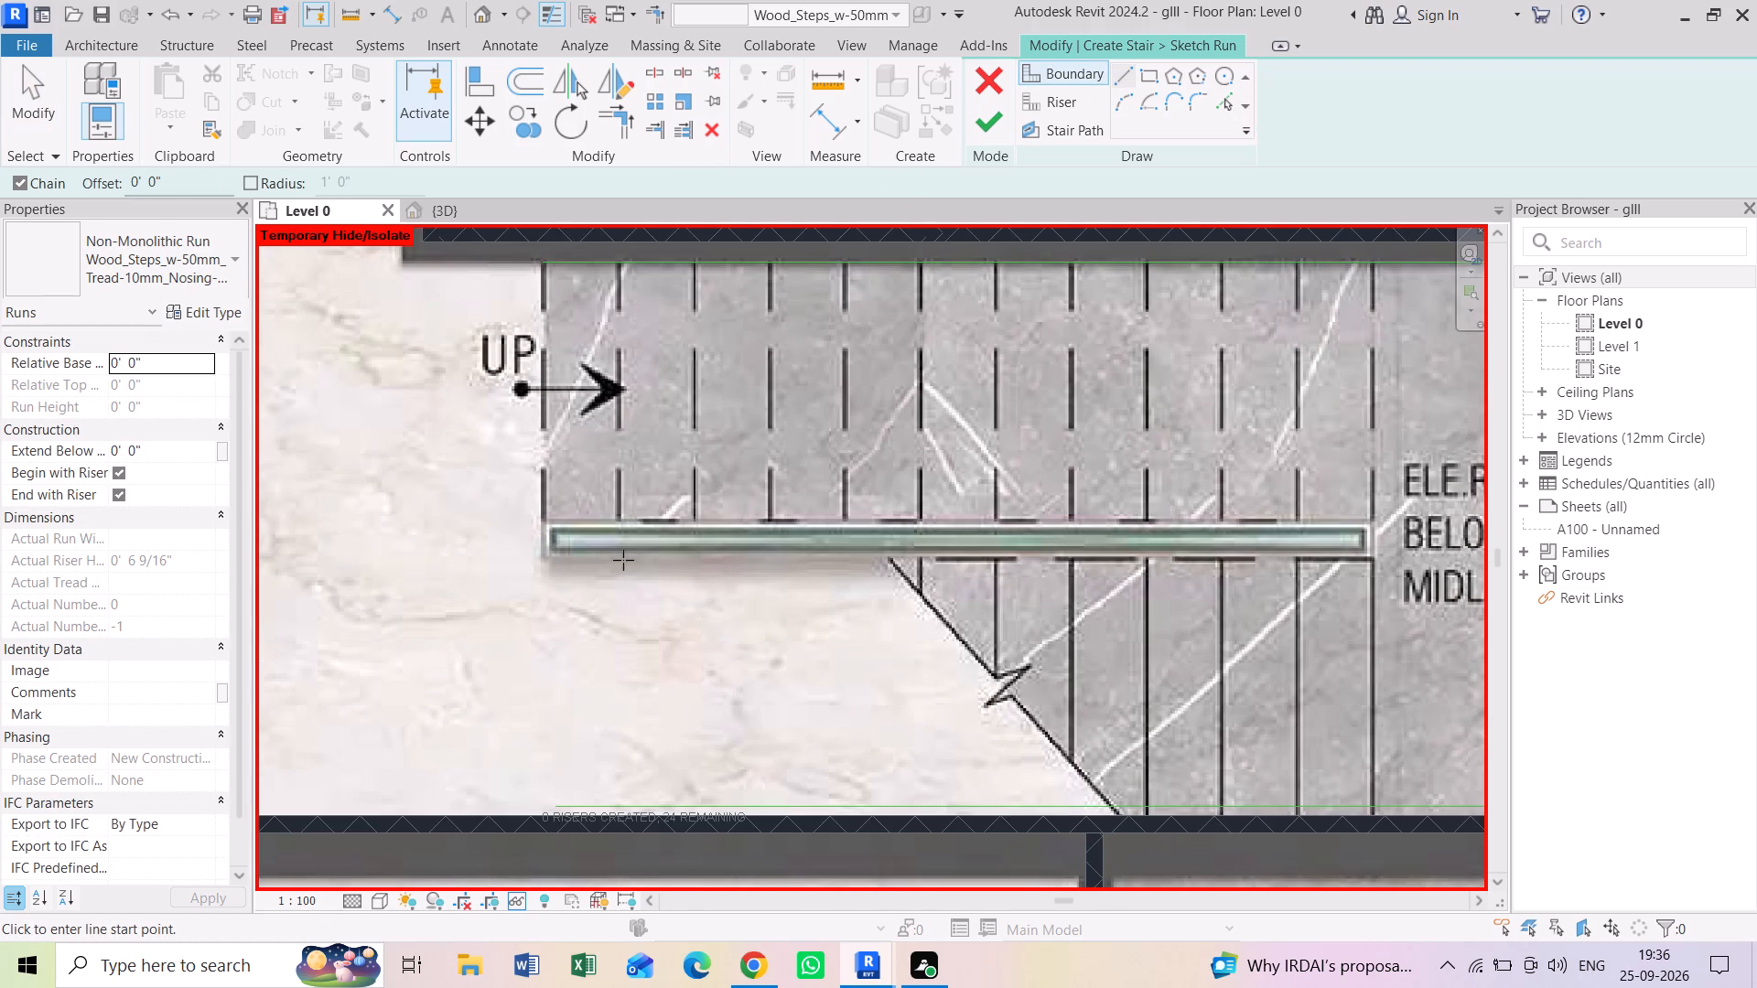
{"action": "scroll", "coordinate": [567, 532], "scroll_direction": "up", "scroll_amount": 4}
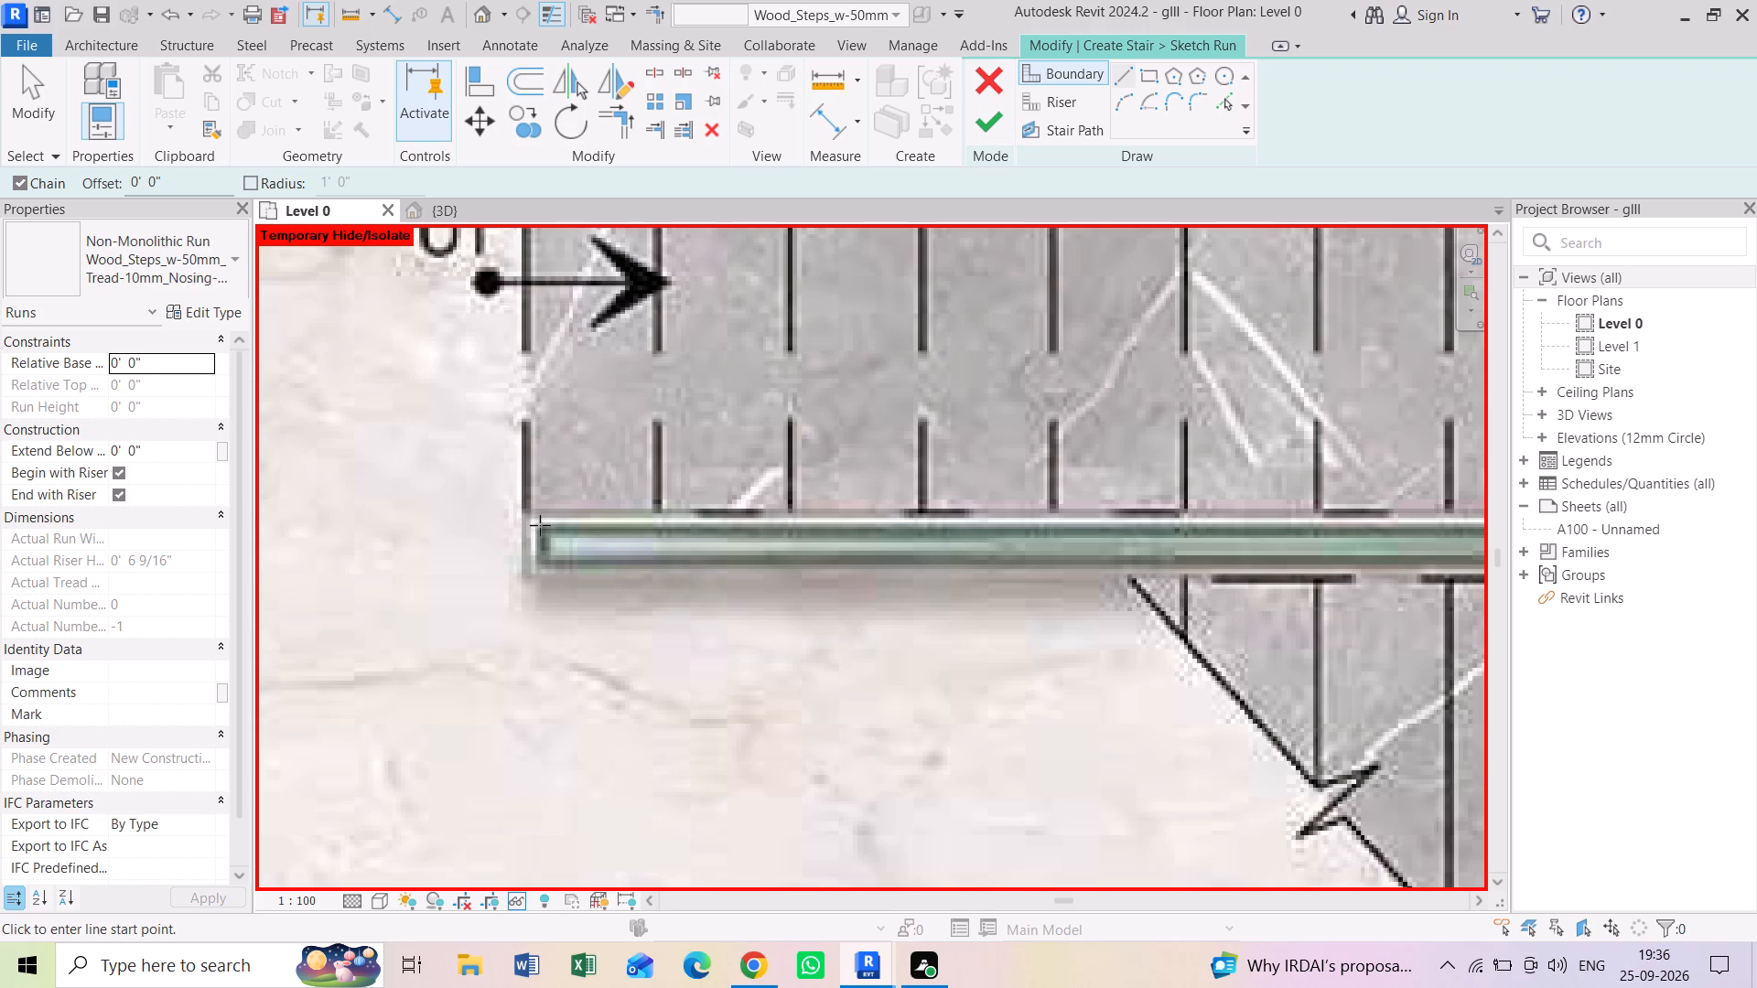
{"action": "left_click", "coordinate": [525, 515]}
{"action": "scroll", "coordinate": [1054, 530], "scroll_direction": "down", "scroll_amount": 3}
{"action": "middle_click_drag", "start_coordinate": [1091, 519], "coordinate": [823, 533]}
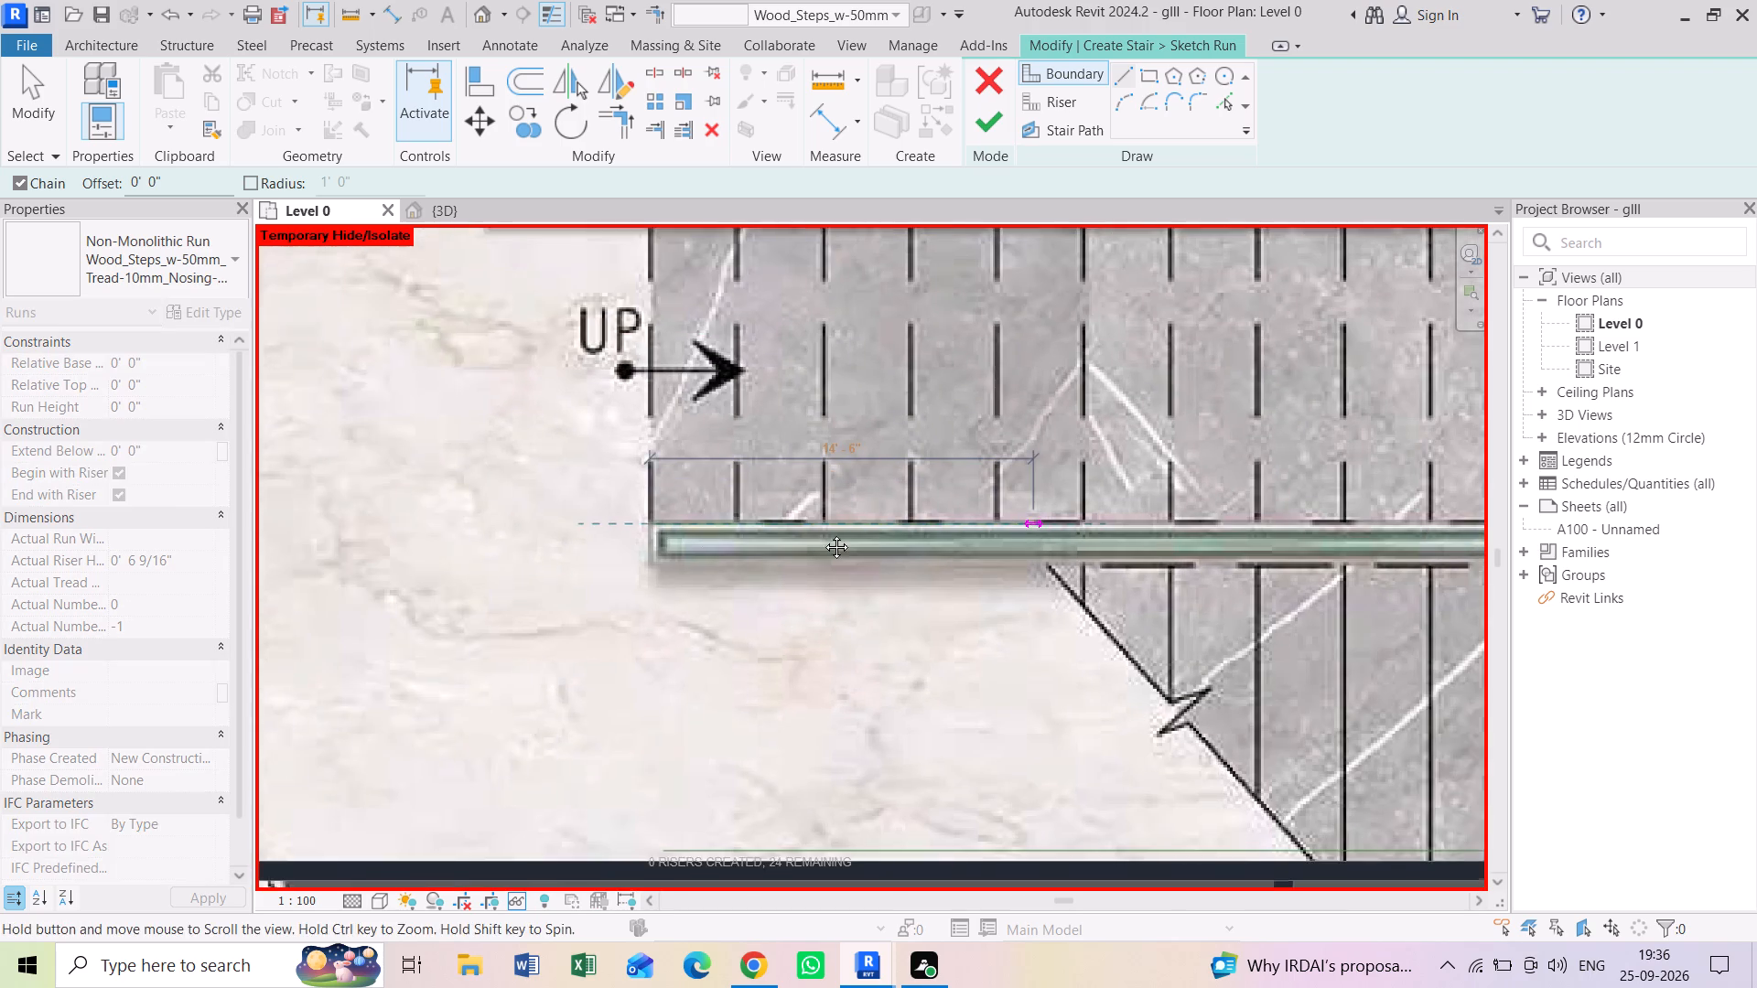
{"action": "middle_click_drag", "start_coordinate": [823, 533], "coordinate": [505, 532]}
{"action": "scroll", "coordinate": [1079, 546], "scroll_direction": "up", "scroll_amount": 5}
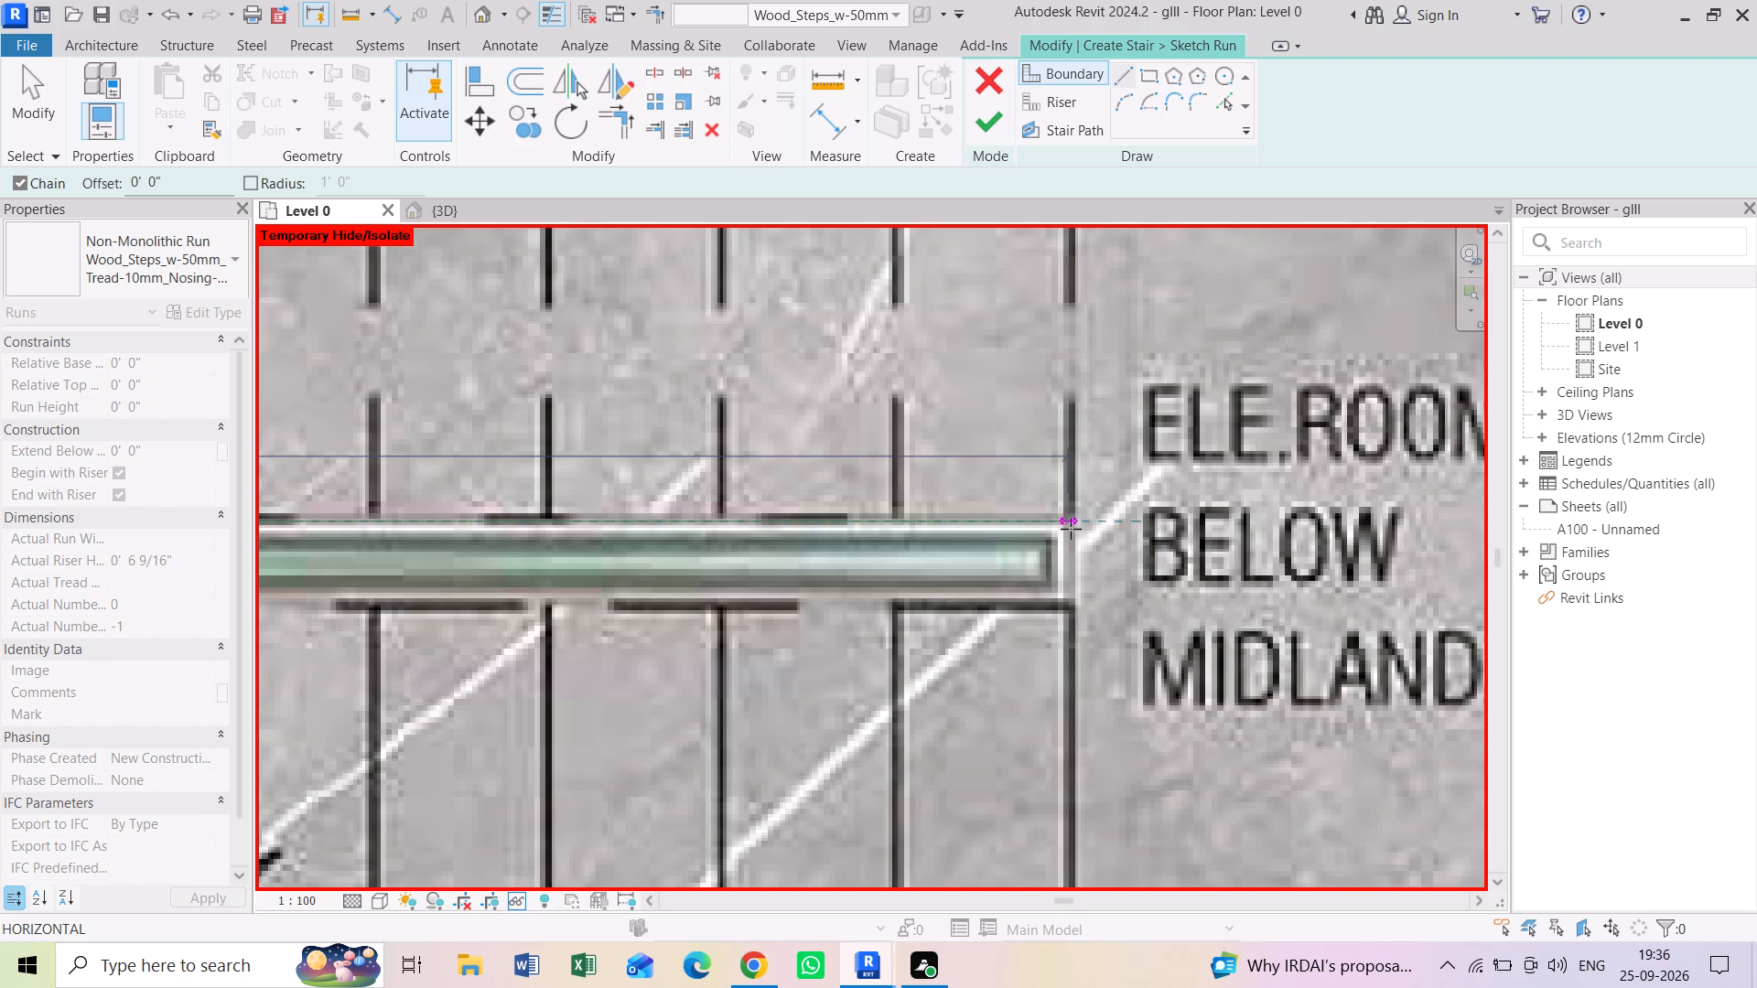
{"action": "left_click", "coordinate": [1071, 529]}
Continue the inner boundary around the railing's midlanding end and back along its lower side to the first riser, ending the chain.
{"action": "scroll", "coordinate": [1062, 570], "scroll_direction": "up", "scroll_amount": 6}
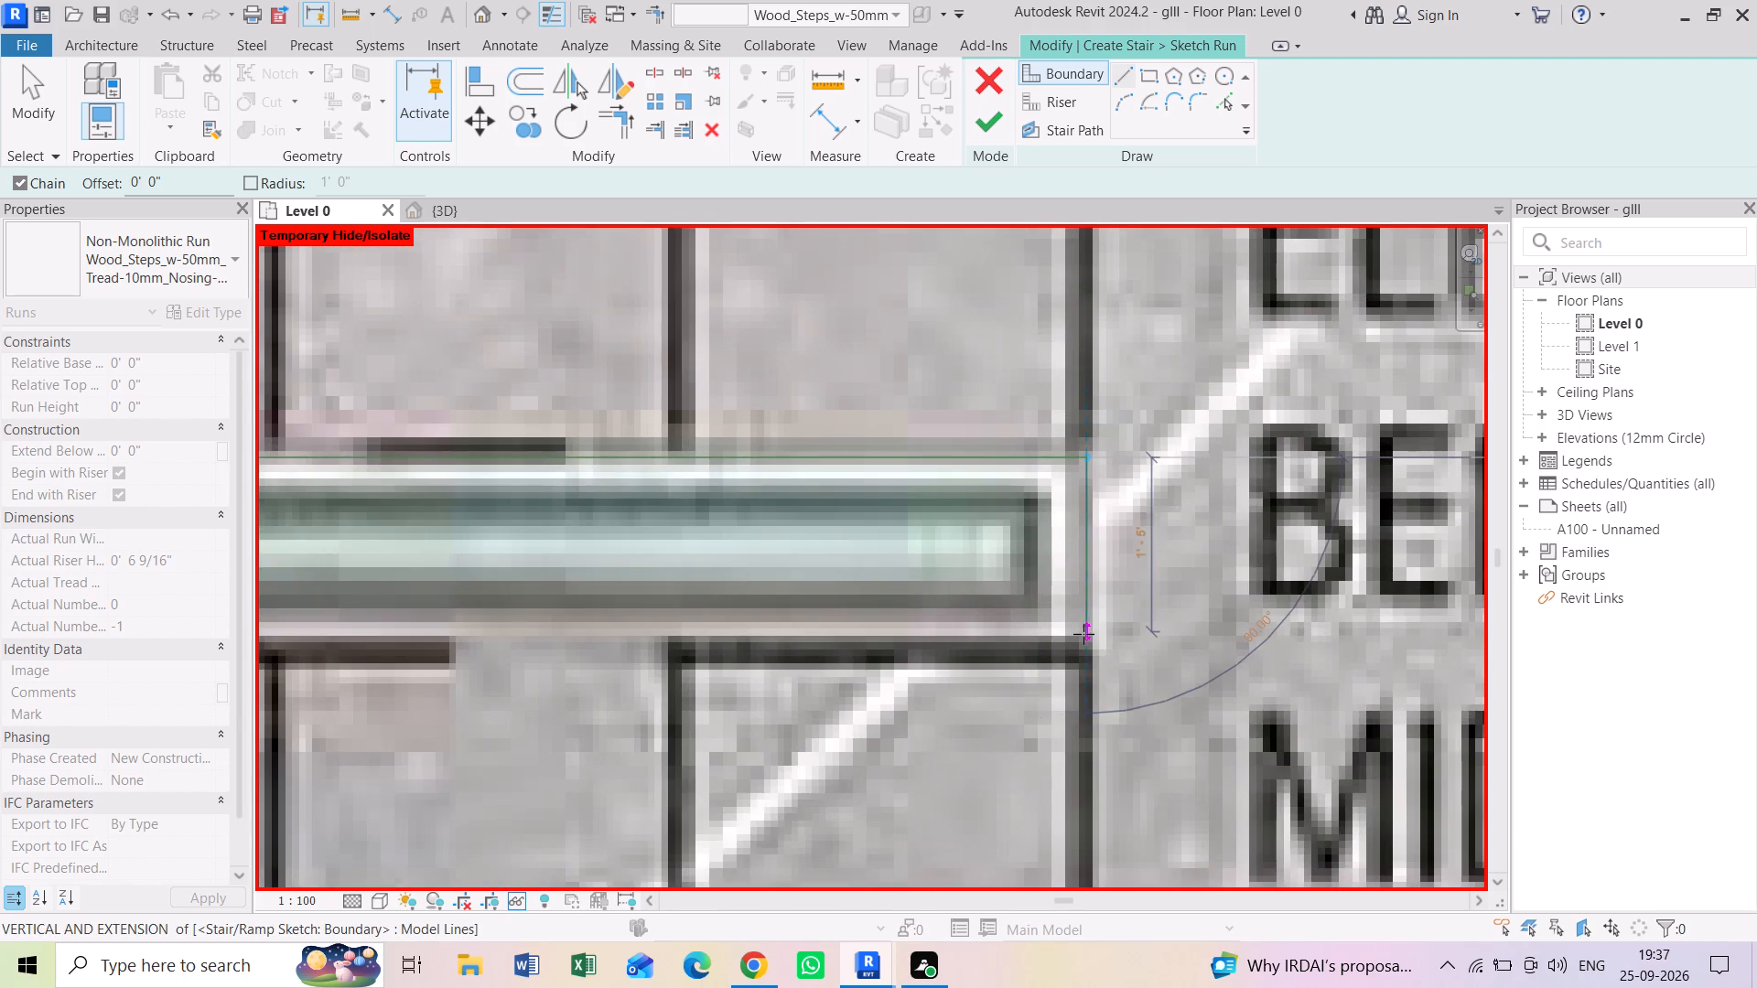
{"action": "left_click", "coordinate": [1083, 641]}
{"action": "scroll", "coordinate": [1056, 628], "scroll_direction": "down", "scroll_amount": 6}
{"action": "scroll", "coordinate": [827, 617], "scroll_direction": "up", "scroll_amount": 1}
{"action": "middle_click_drag", "start_coordinate": [825, 620], "coordinate": [1111, 610]}
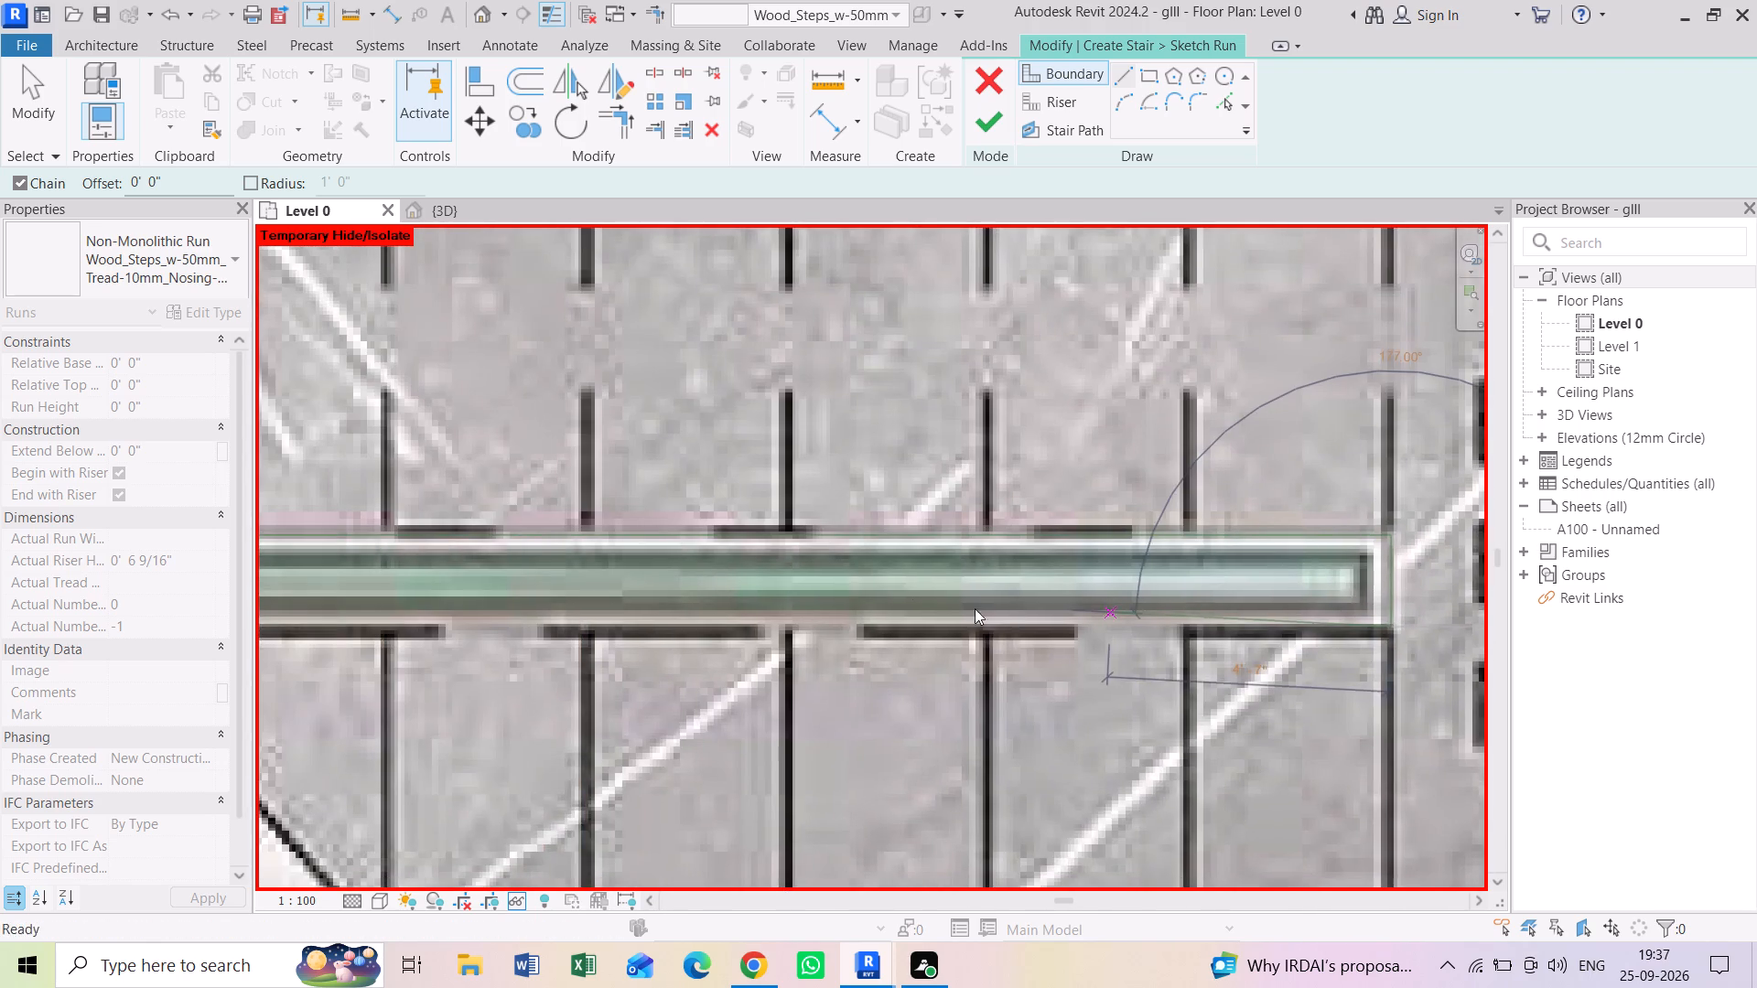
{"action": "scroll", "coordinate": [912, 609], "scroll_direction": "down", "scroll_amount": 3}
{"action": "middle_click_drag", "start_coordinate": [717, 614], "coordinate": [1105, 603]}
{"action": "middle_click_drag", "start_coordinate": [898, 596], "coordinate": [1223, 599]}
{"action": "scroll", "coordinate": [1223, 599], "scroll_direction": "down", "scroll_amount": 1}
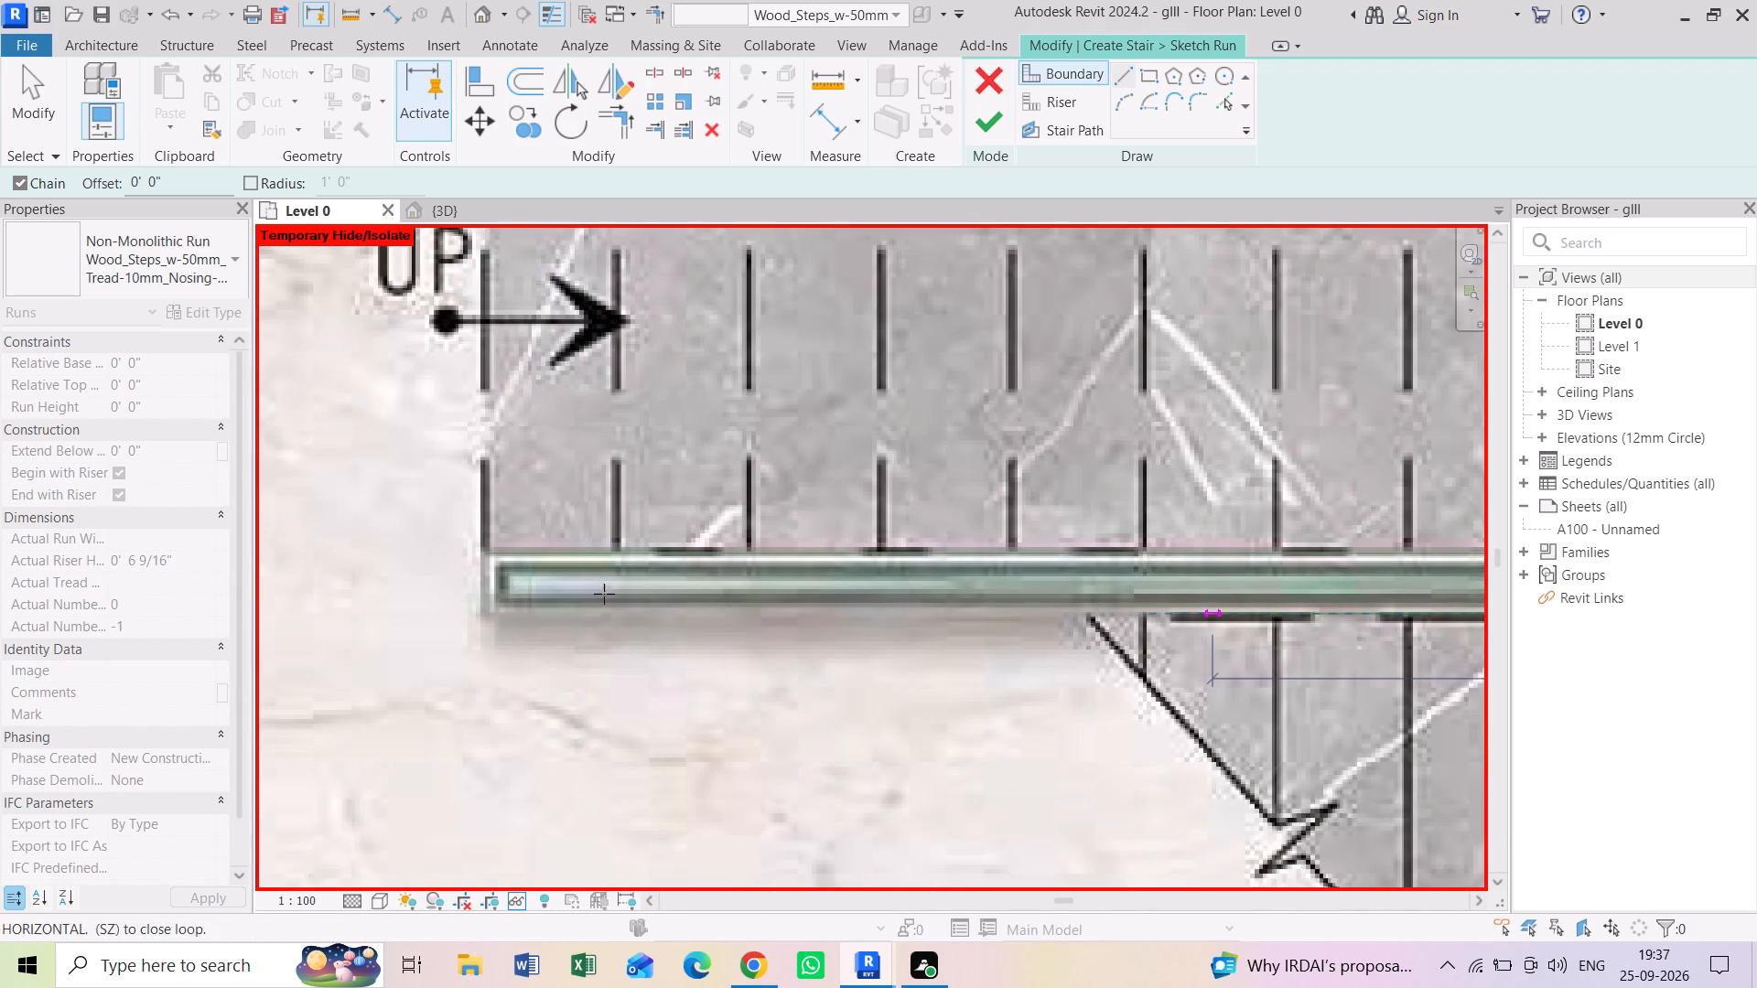
{"action": "scroll", "coordinate": [498, 586], "scroll_direction": "up", "scroll_amount": 5}
{"action": "scroll", "coordinate": [745, 607], "scroll_direction": "up", "scroll_amount": 6}
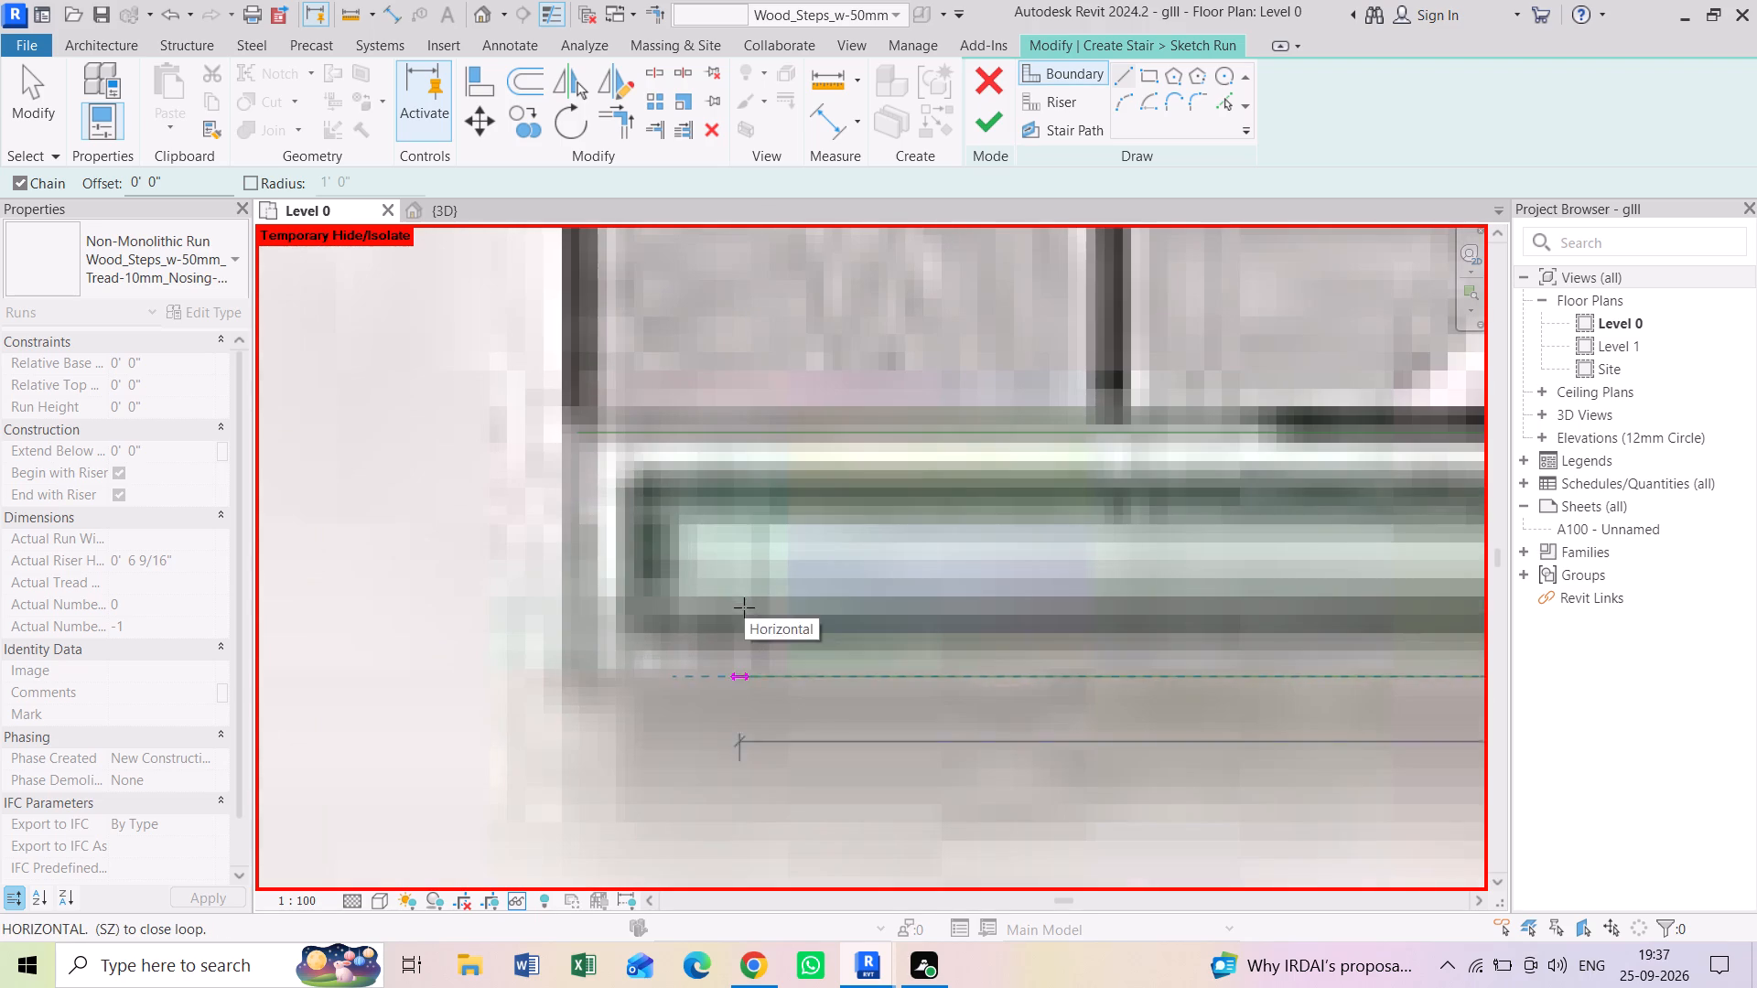
{"action": "left_click", "coordinate": [591, 663]}
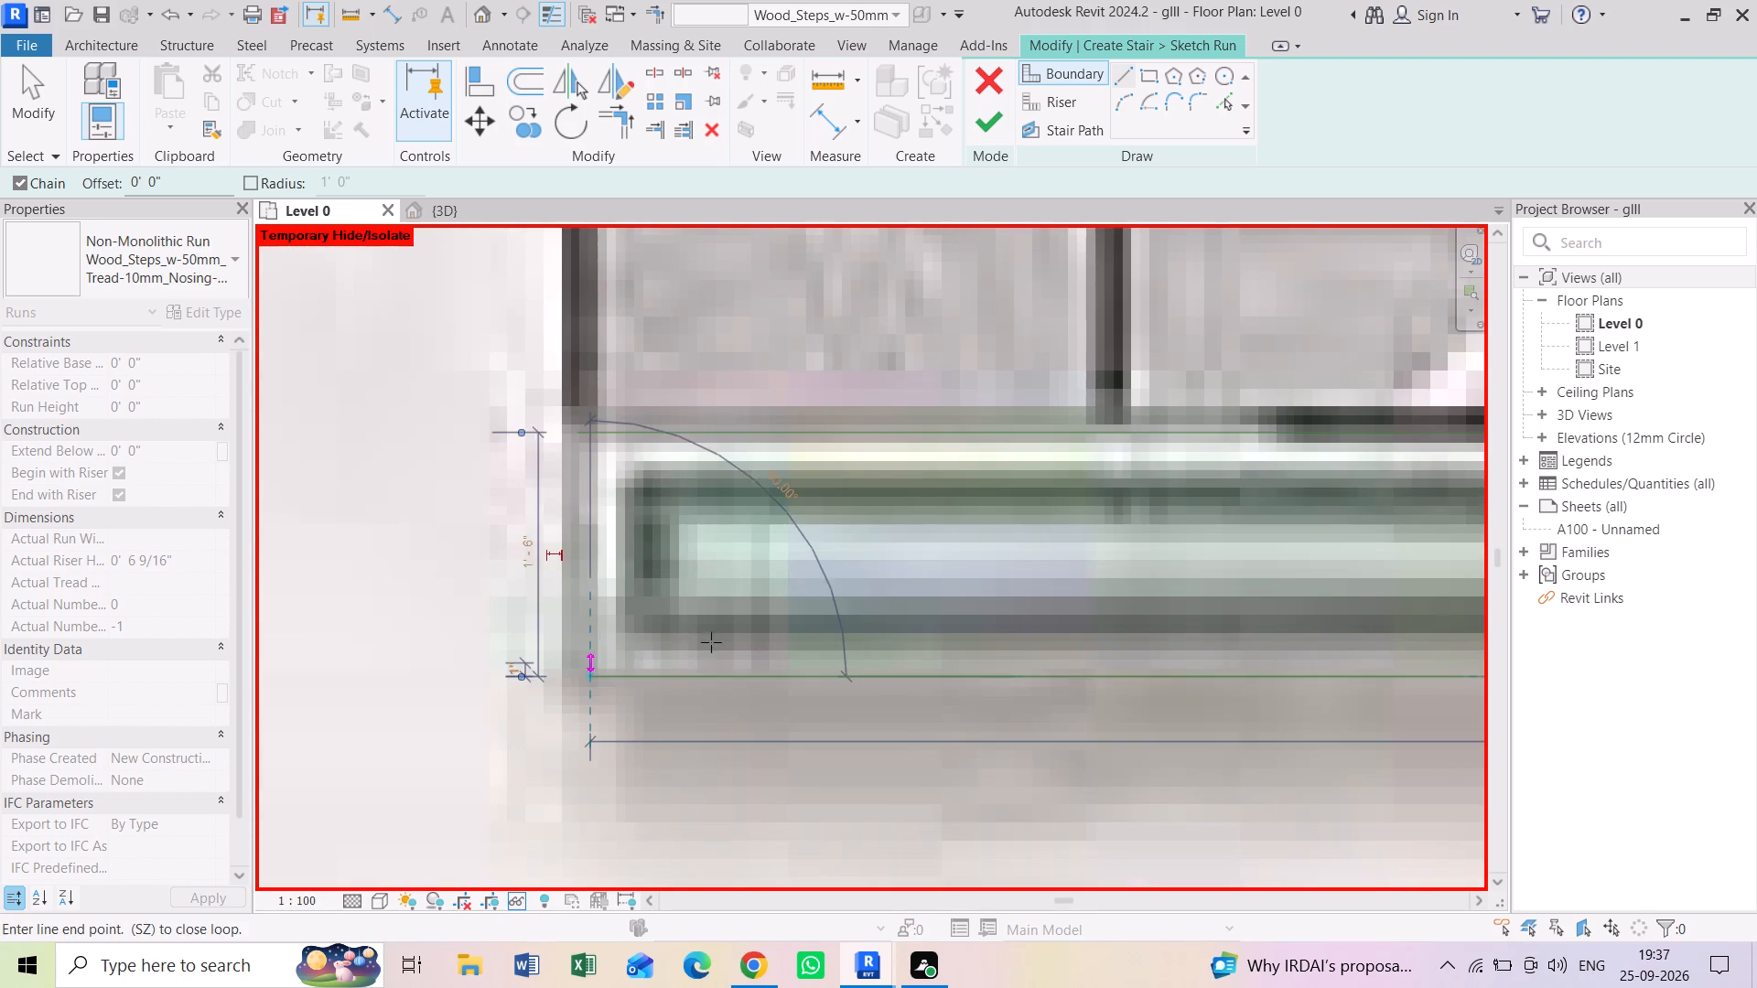
{"action": "scroll", "coordinate": [751, 631], "scroll_direction": "down", "scroll_amount": 1}
{"action": "key", "text": "Escape"}
{"action": "key", "text": "Escape"}
{"action": "key", "text": "Escape"}
{"action": "key", "text": "Escape"}
{"action": "key", "text": "Escape"}
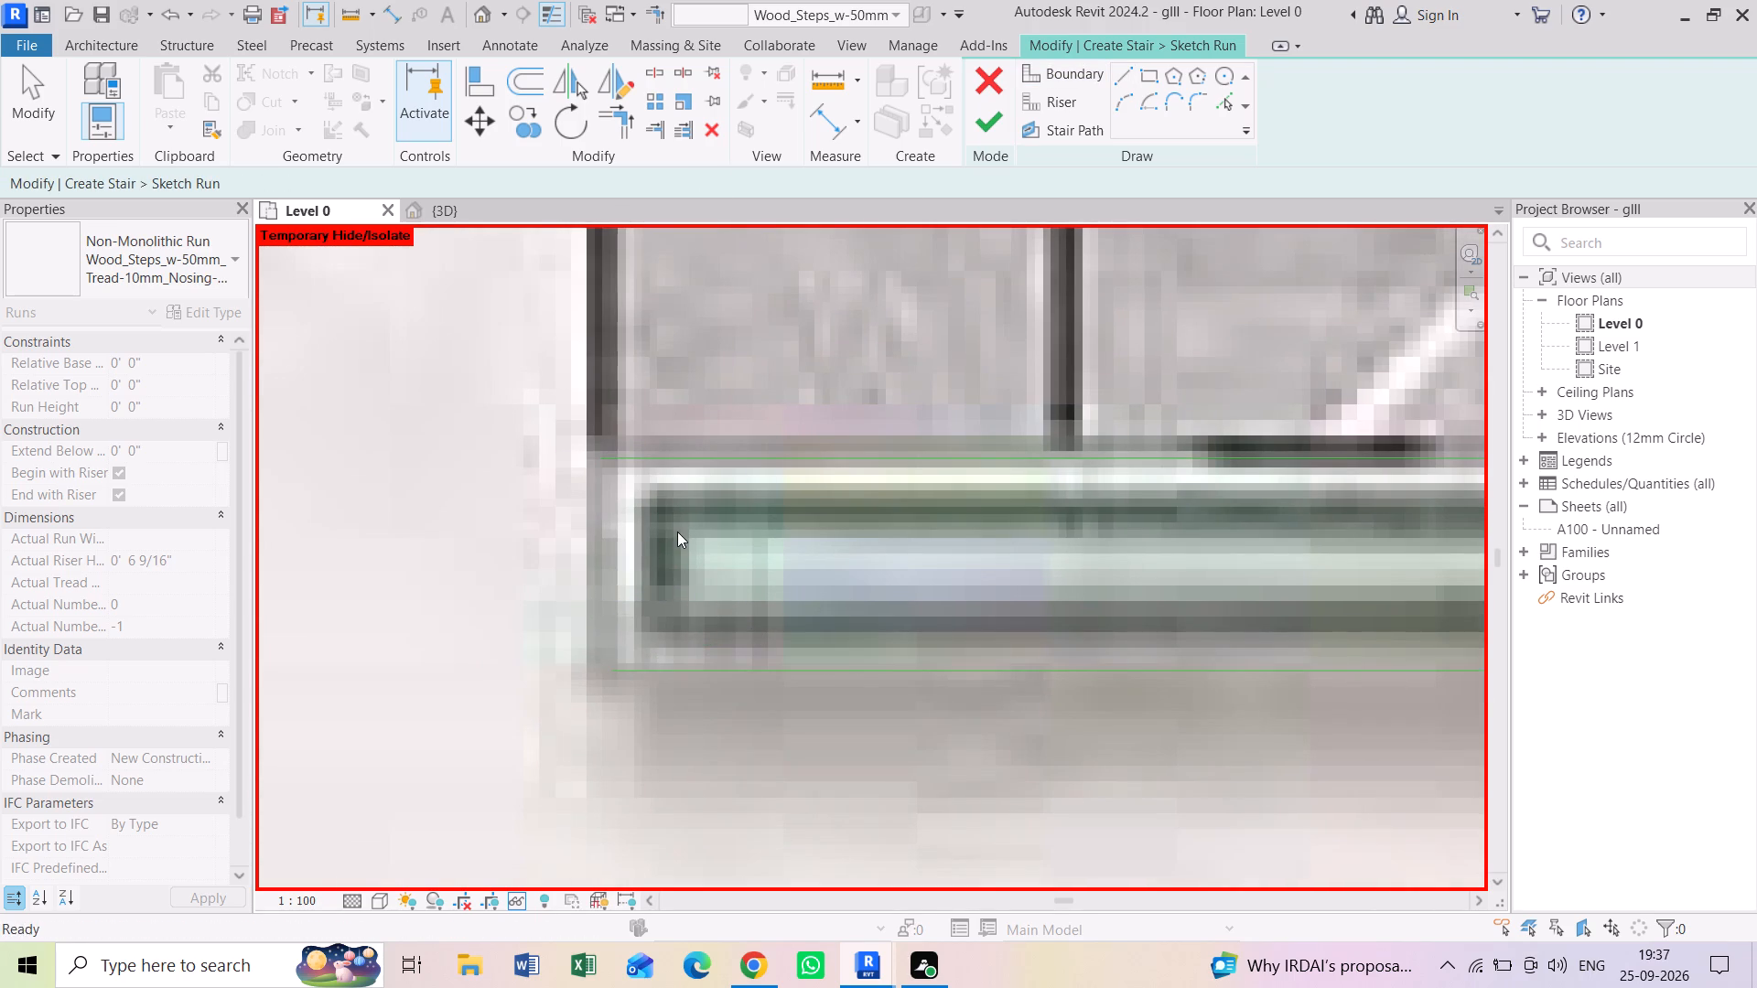
Draw the first riser line at the UP arrow's start, from the Bed Room-1 wall boundary straight to the railing's inner boundary.
{"action": "scroll", "coordinate": [677, 532], "scroll_direction": "down", "scroll_amount": 3}
{"action": "middle_click_drag", "start_coordinate": [689, 333], "coordinate": [708, 589]}
{"action": "scroll", "coordinate": [700, 557], "scroll_direction": "down", "scroll_amount": 5}
{"action": "middle_click_drag", "start_coordinate": [690, 418], "coordinate": [696, 615]}
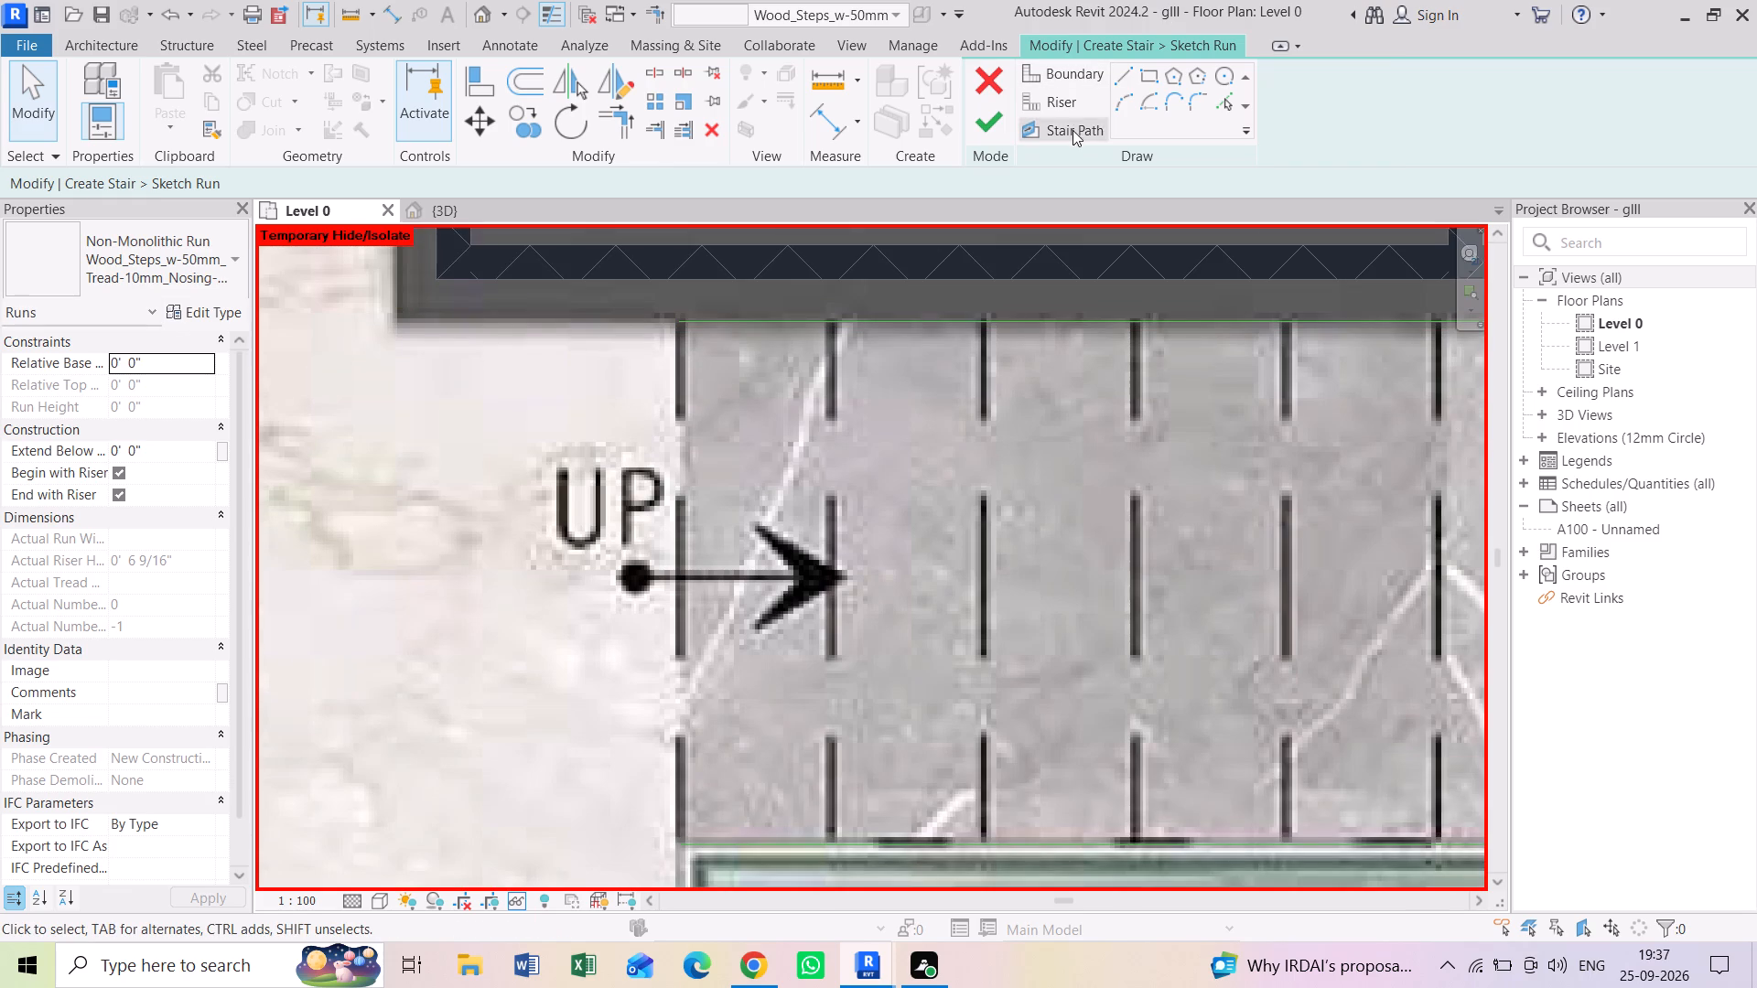
{"action": "left_click", "coordinate": [1065, 110]}
{"action": "left_click", "coordinate": [1124, 72]}
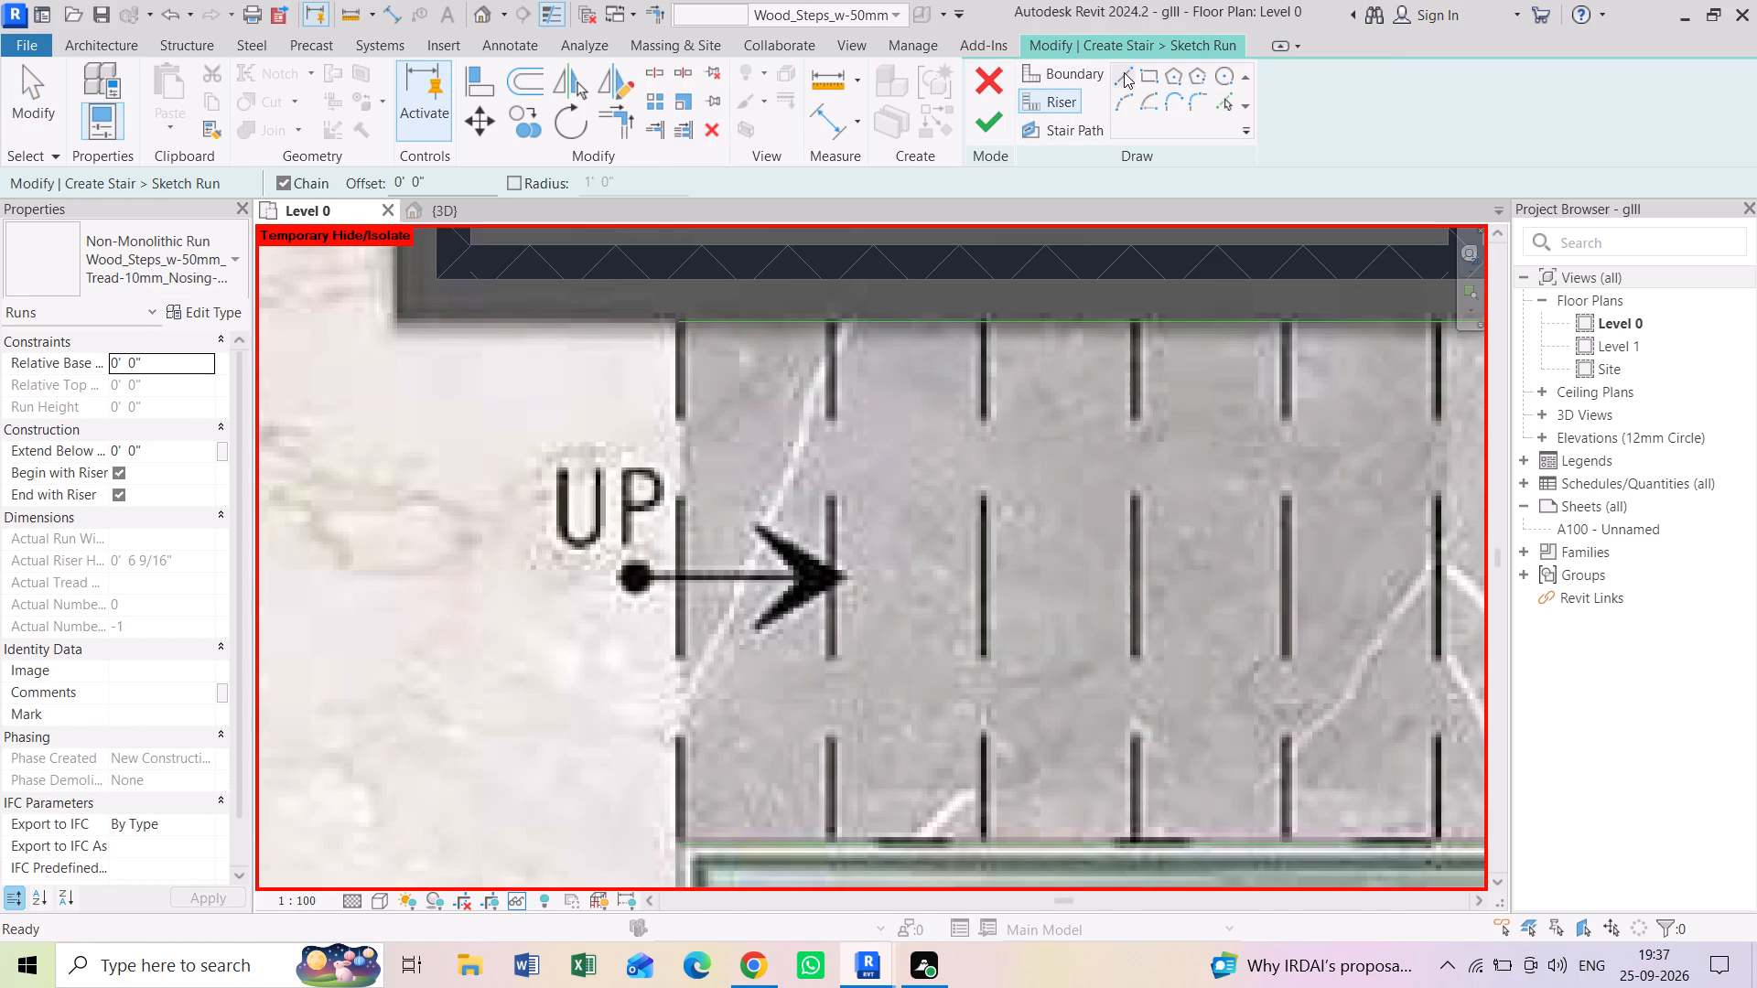
{"action": "scroll", "coordinate": [663, 327], "scroll_direction": "up", "scroll_amount": 5}
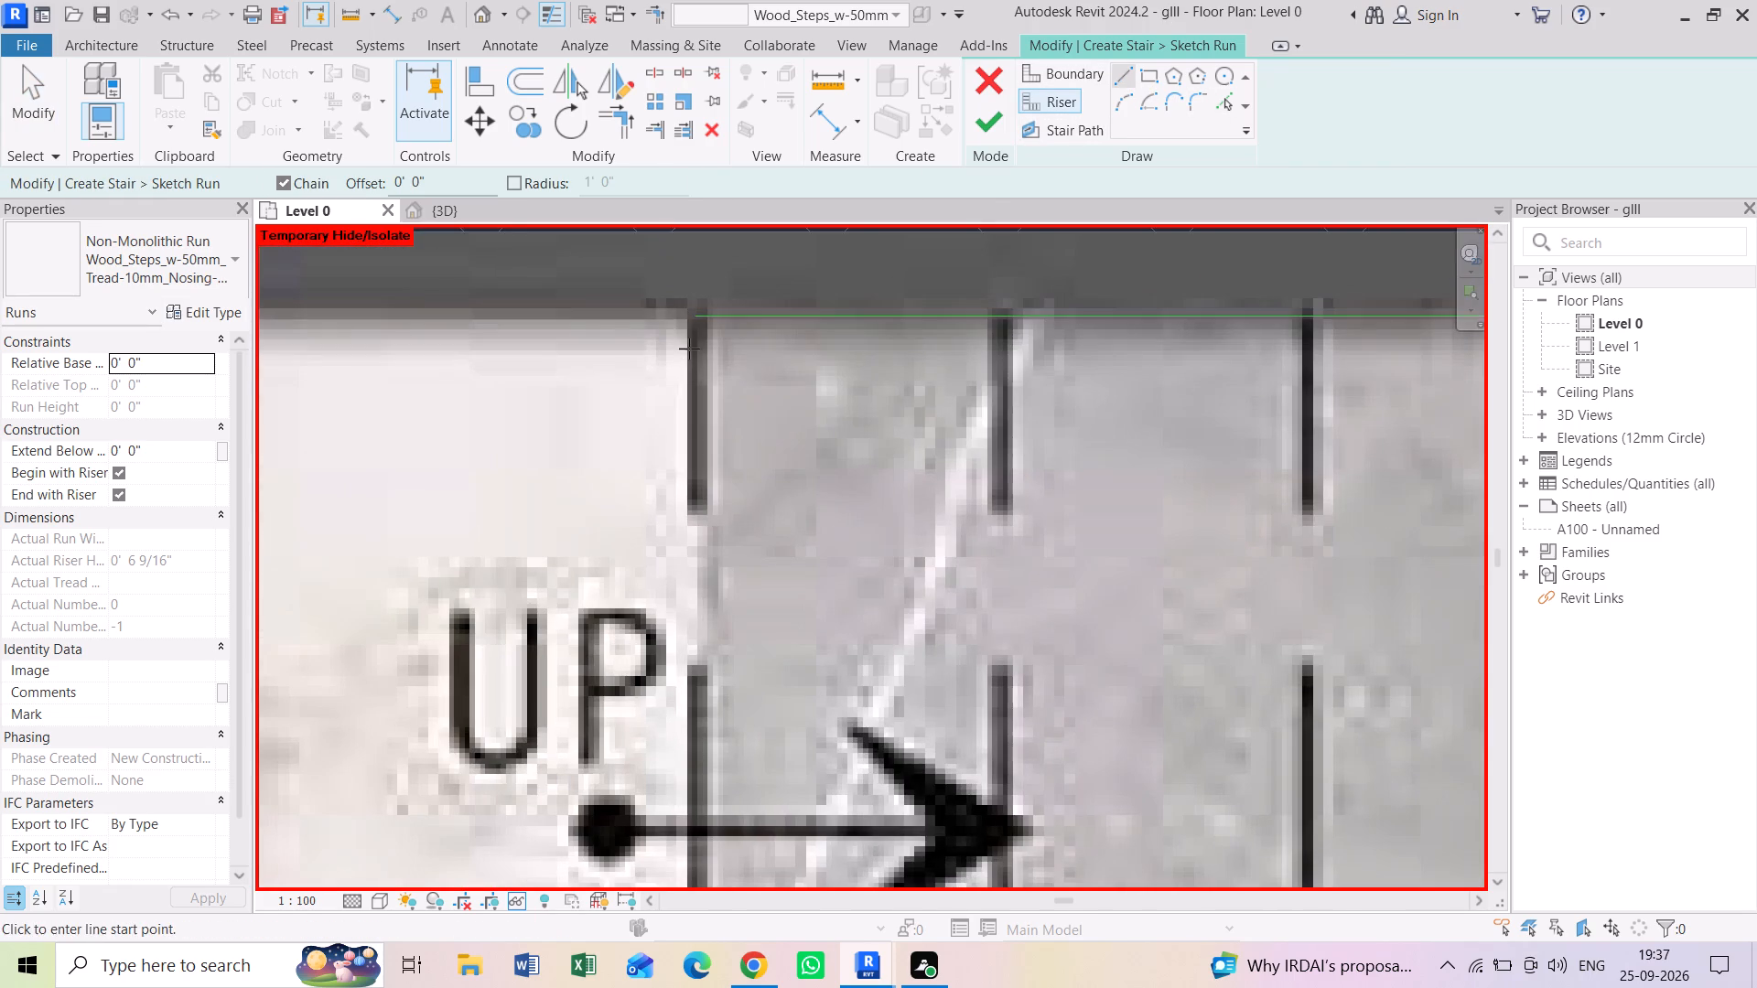
{"action": "left_click", "coordinate": [687, 317]}
{"action": "scroll", "coordinate": [726, 811], "scroll_direction": "down", "scroll_amount": 3}
{"action": "middle_click_drag", "start_coordinate": [716, 788], "coordinate": [713, 486]}
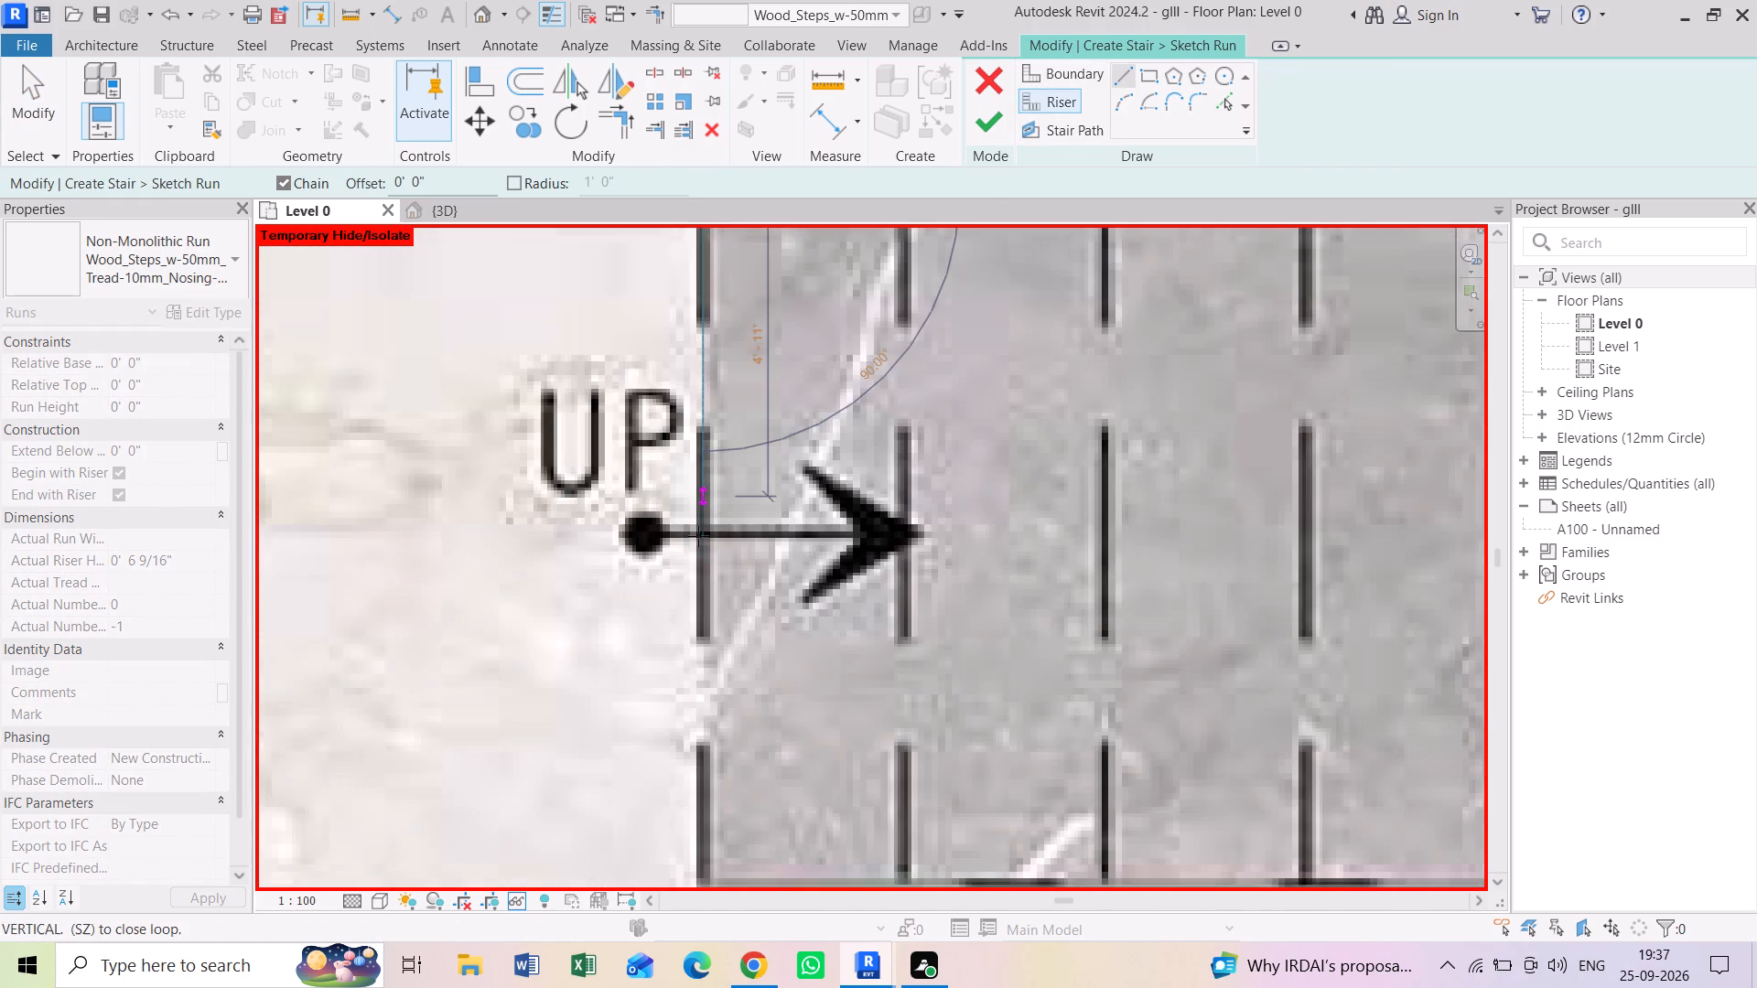
{"action": "middle_click_drag", "start_coordinate": [698, 617], "coordinate": [692, 355]}
{"action": "scroll", "coordinate": [693, 597], "scroll_direction": "up", "scroll_amount": 5}
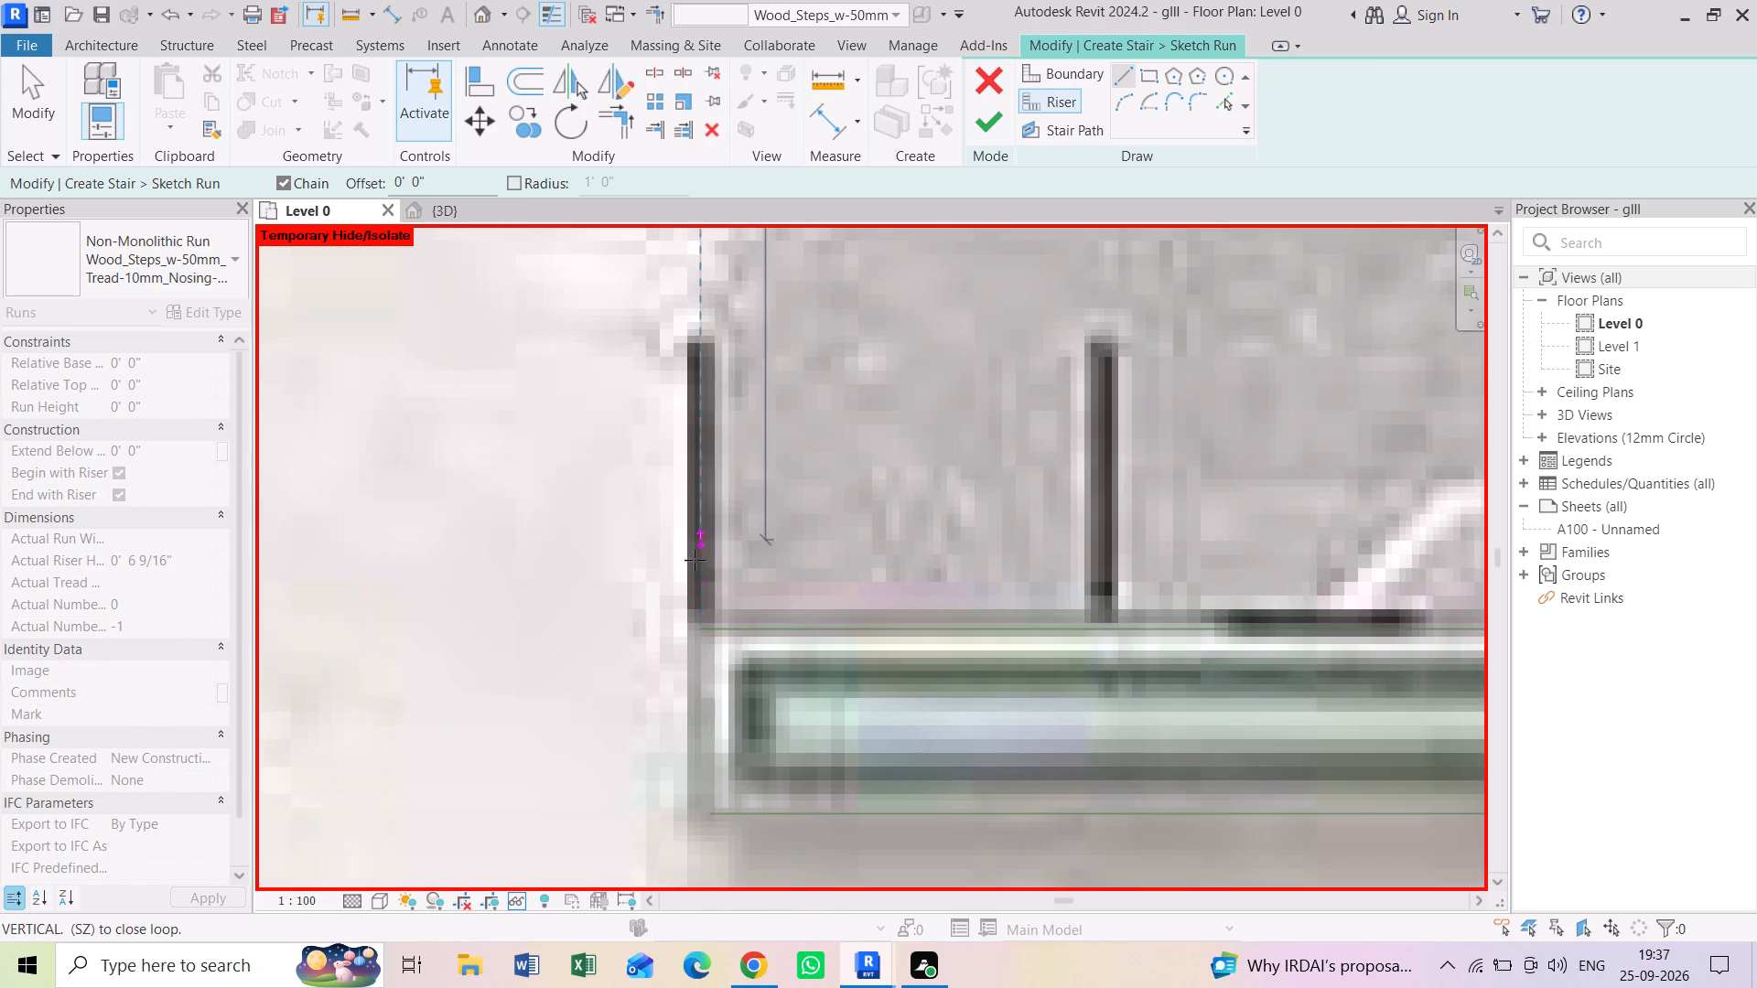
{"action": "scroll", "coordinate": [700, 607], "scroll_direction": "up", "scroll_amount": 6}
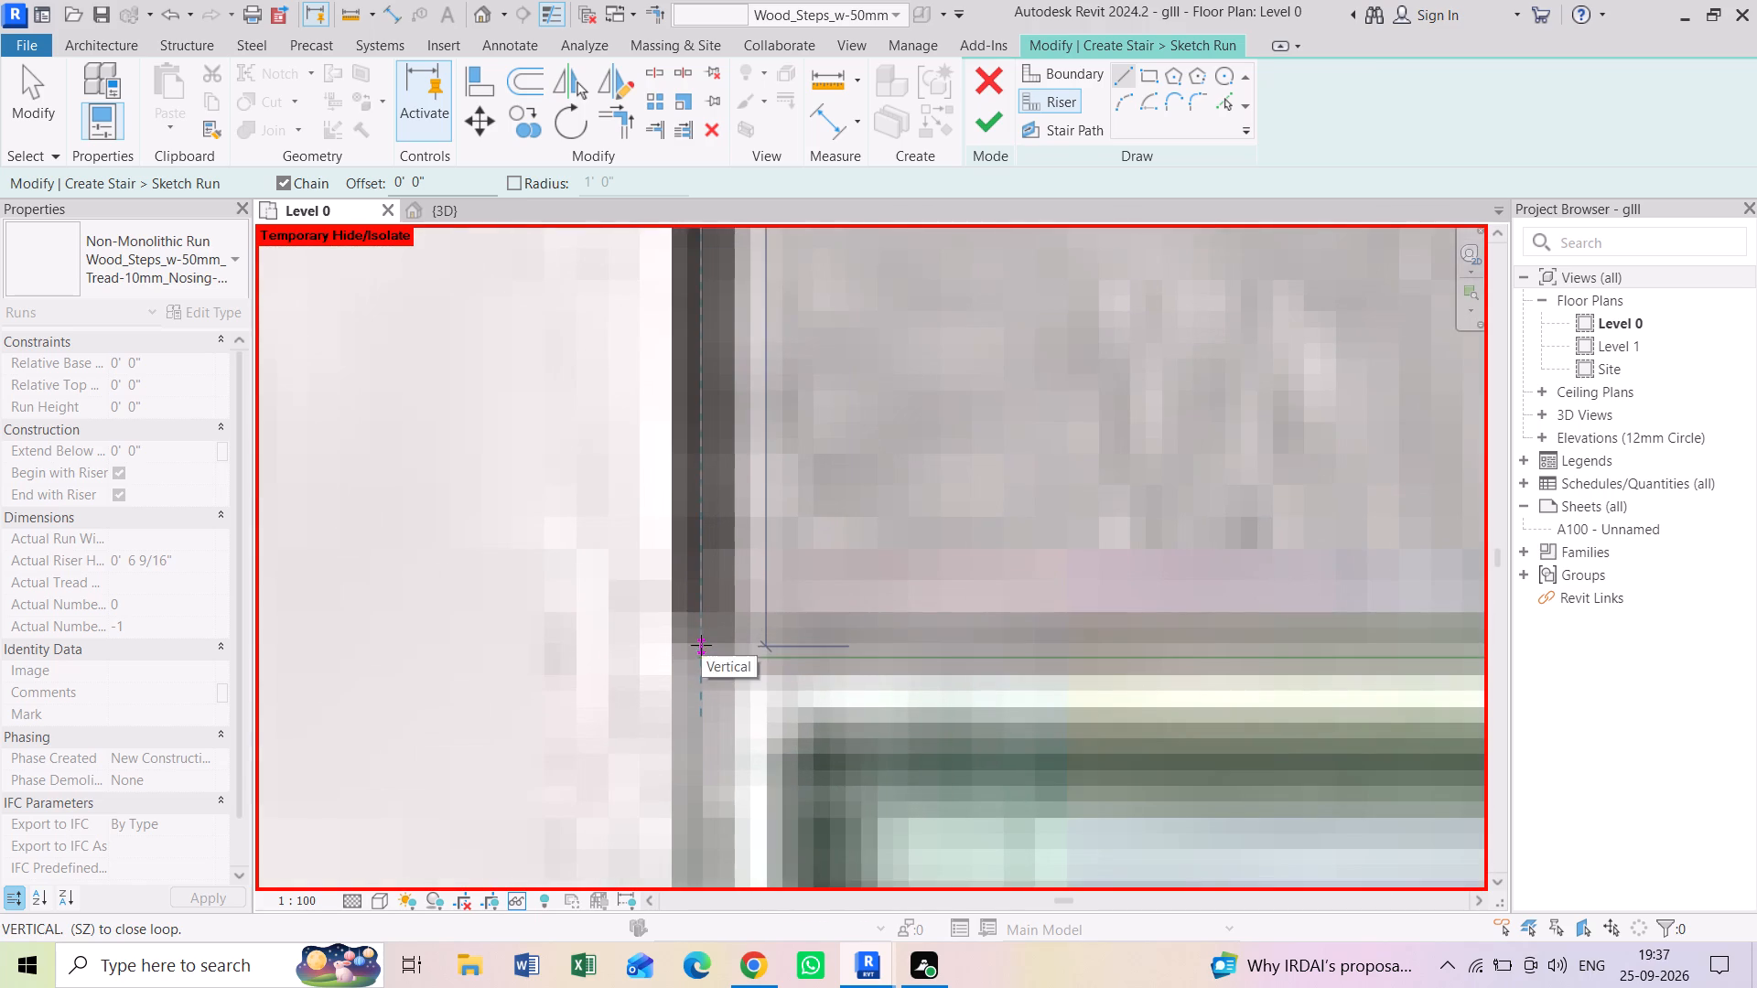
{"action": "left_click", "coordinate": [703, 654]}
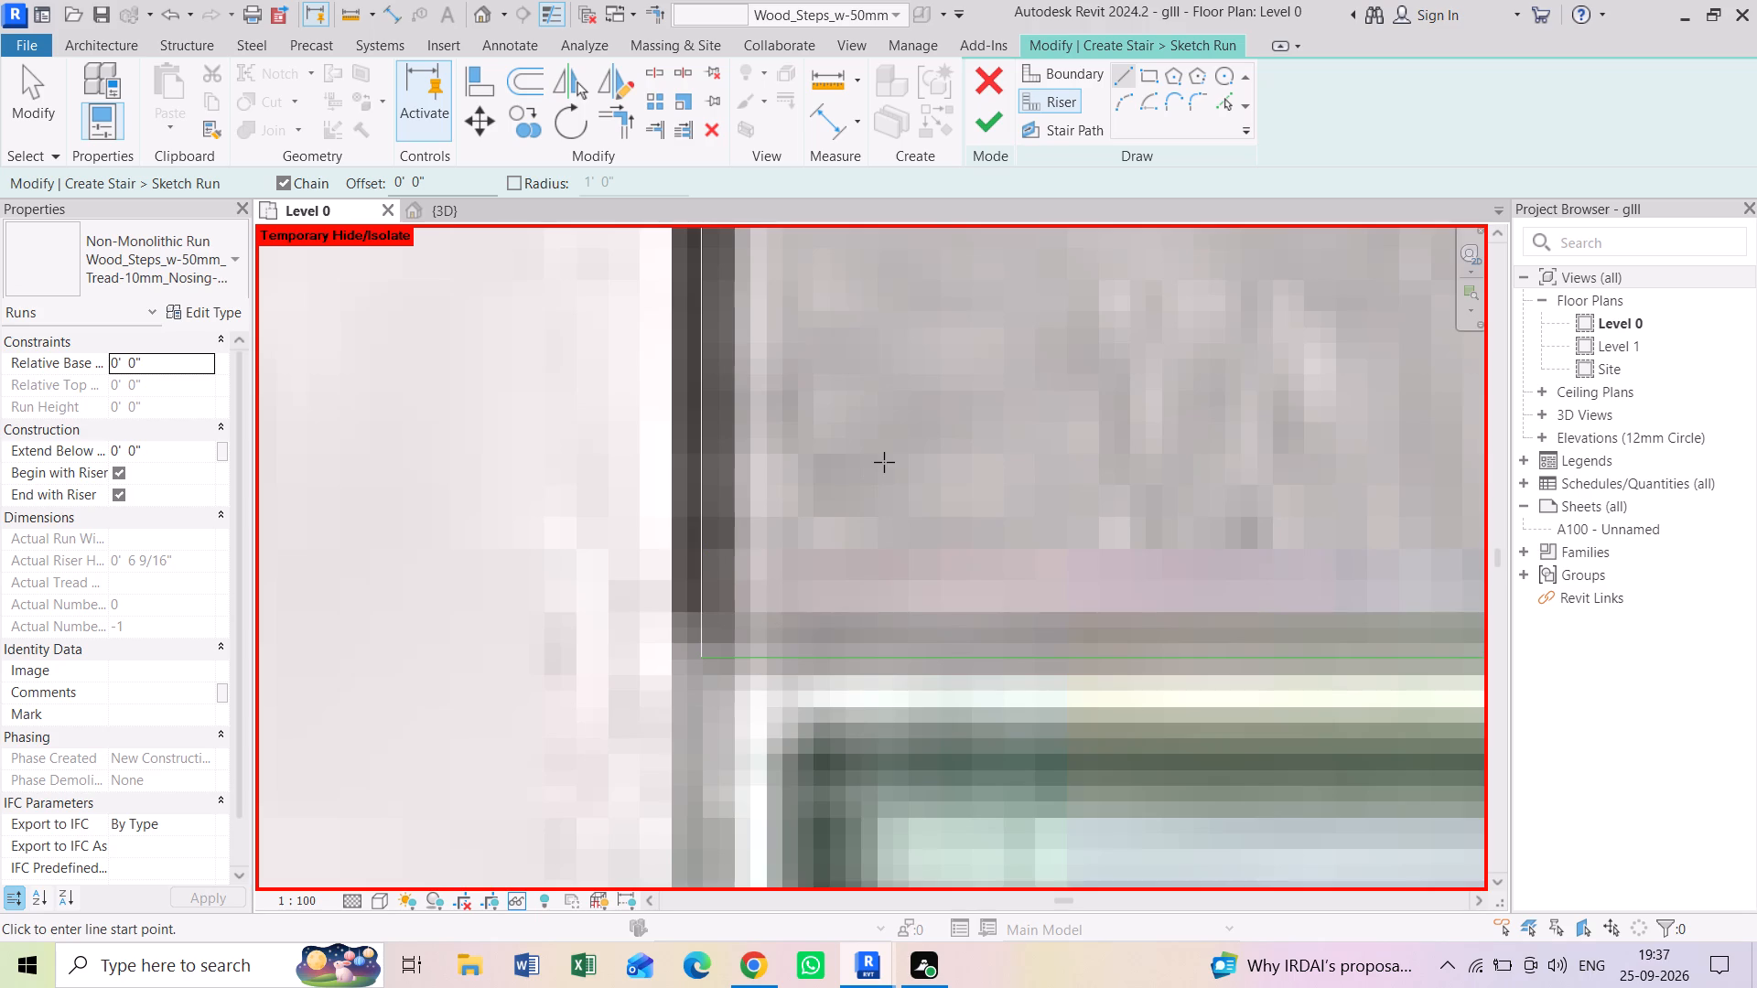
{"action": "key", "text": "Escape"}
Draw the second riser line over the plan's second tread line, from the wall-side boundary to the railing boundary.
{"action": "scroll", "coordinate": [884, 462], "scroll_direction": "down", "scroll_amount": 4}
{"action": "middle_click_drag", "start_coordinate": [943, 363], "coordinate": [804, 628]}
{"action": "scroll", "coordinate": [872, 538], "scroll_direction": "down", "scroll_amount": 3}
{"action": "middle_click_drag", "start_coordinate": [1017, 273], "coordinate": [882, 577]}
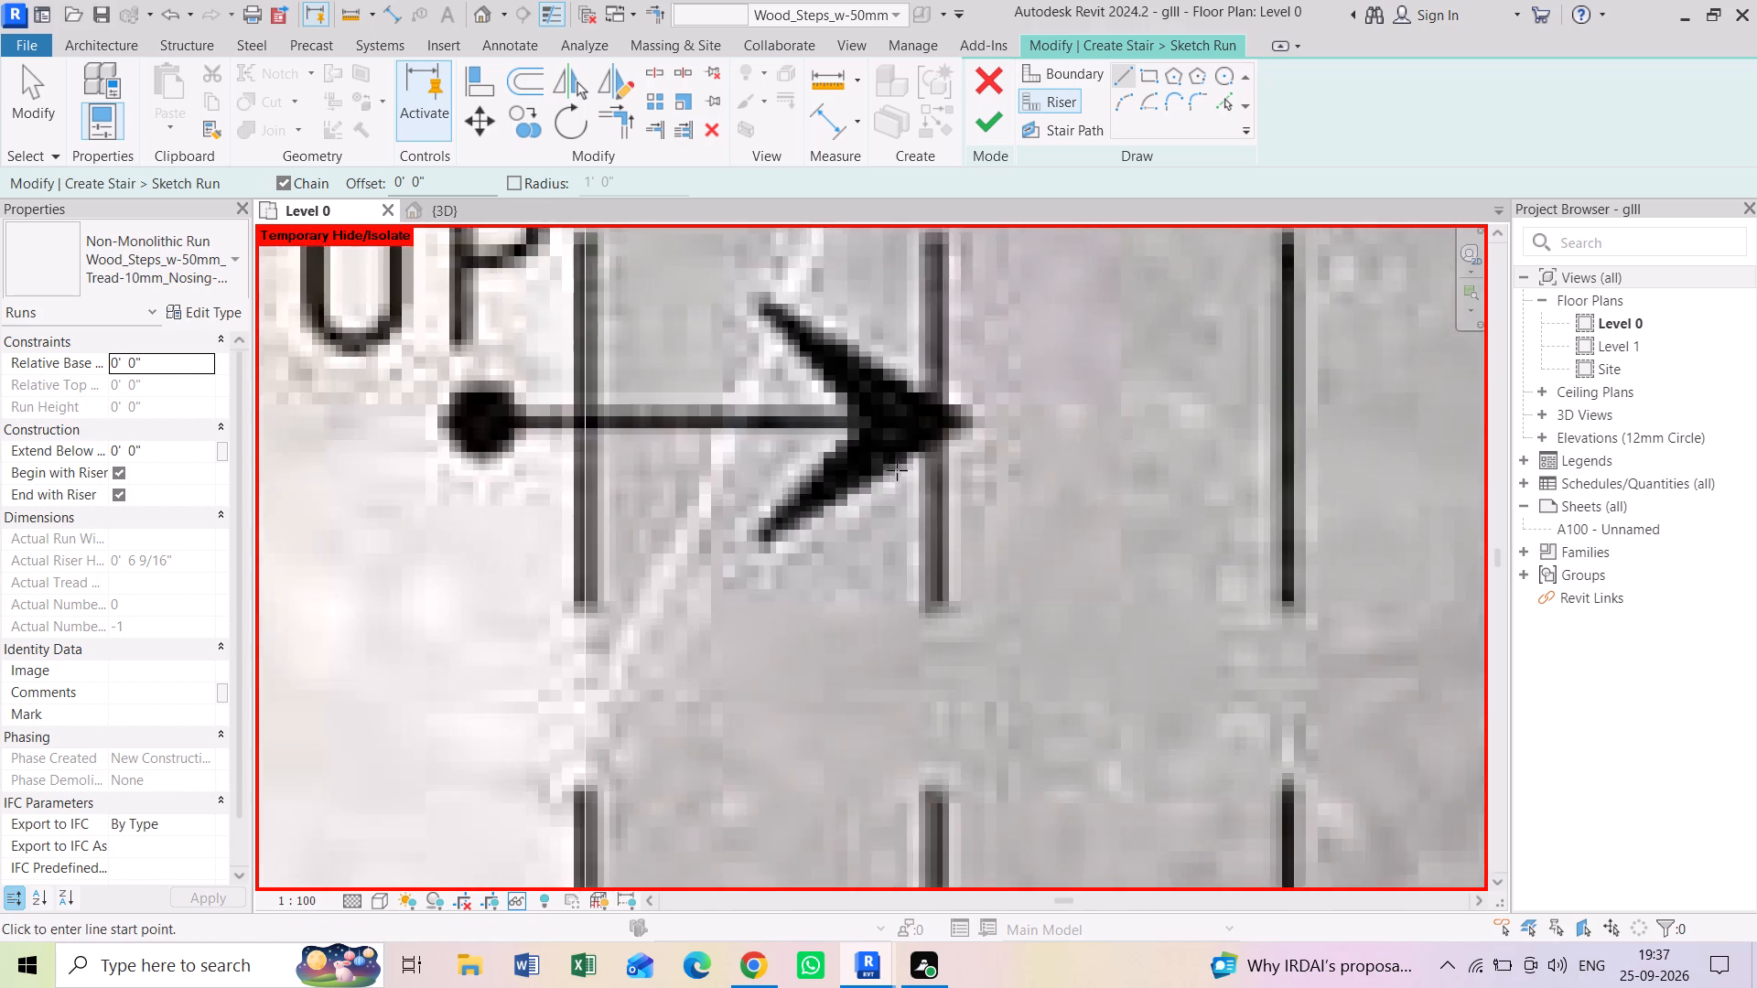
{"action": "scroll", "coordinate": [897, 470], "scroll_direction": "down", "scroll_amount": 3}
{"action": "middle_click_drag", "start_coordinate": [928, 370], "coordinate": [854, 682]}
{"action": "scroll", "coordinate": [876, 392], "scroll_direction": "up", "scroll_amount": 4}
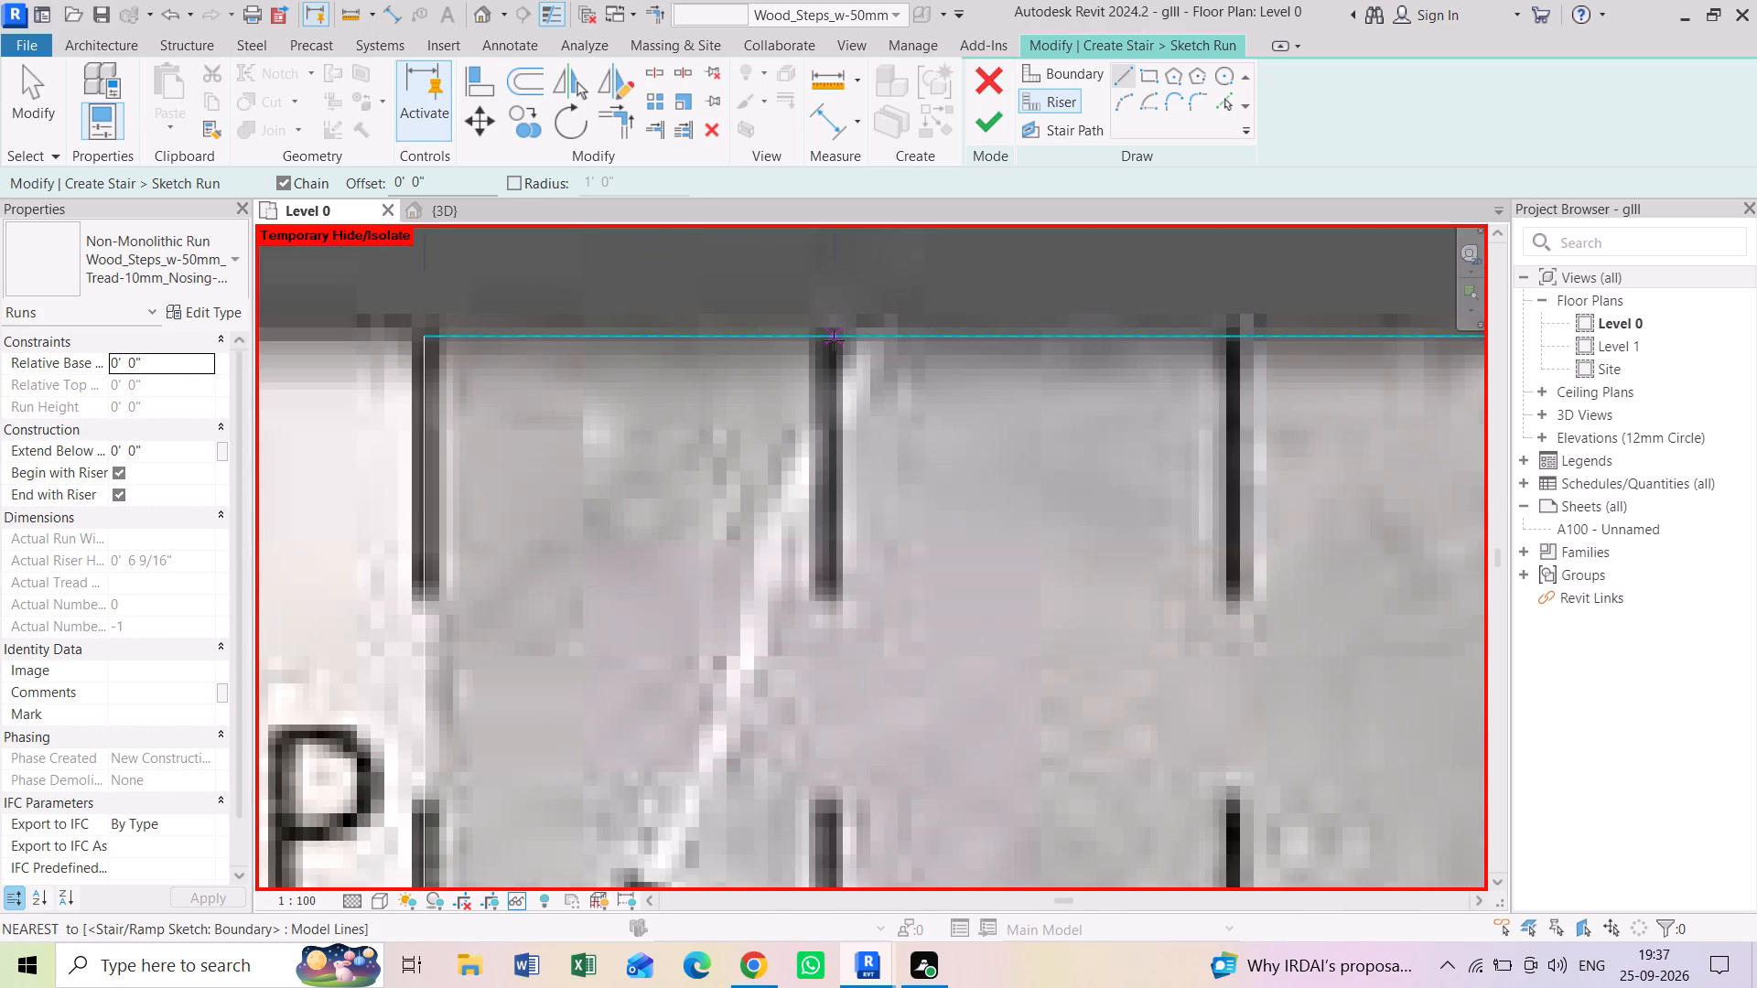
{"action": "left_click", "coordinate": [833, 339]}
{"action": "scroll", "coordinate": [827, 722], "scroll_direction": "down", "scroll_amount": 2}
{"action": "middle_click_drag", "start_coordinate": [817, 686], "coordinate": [800, 289]}
{"action": "middle_click_drag", "start_coordinate": [847, 668], "coordinate": [815, 387]}
{"action": "middle_click_drag", "start_coordinate": [812, 557], "coordinate": [795, 421]}
{"action": "scroll", "coordinate": [743, 650], "scroll_direction": "up", "scroll_amount": 6}
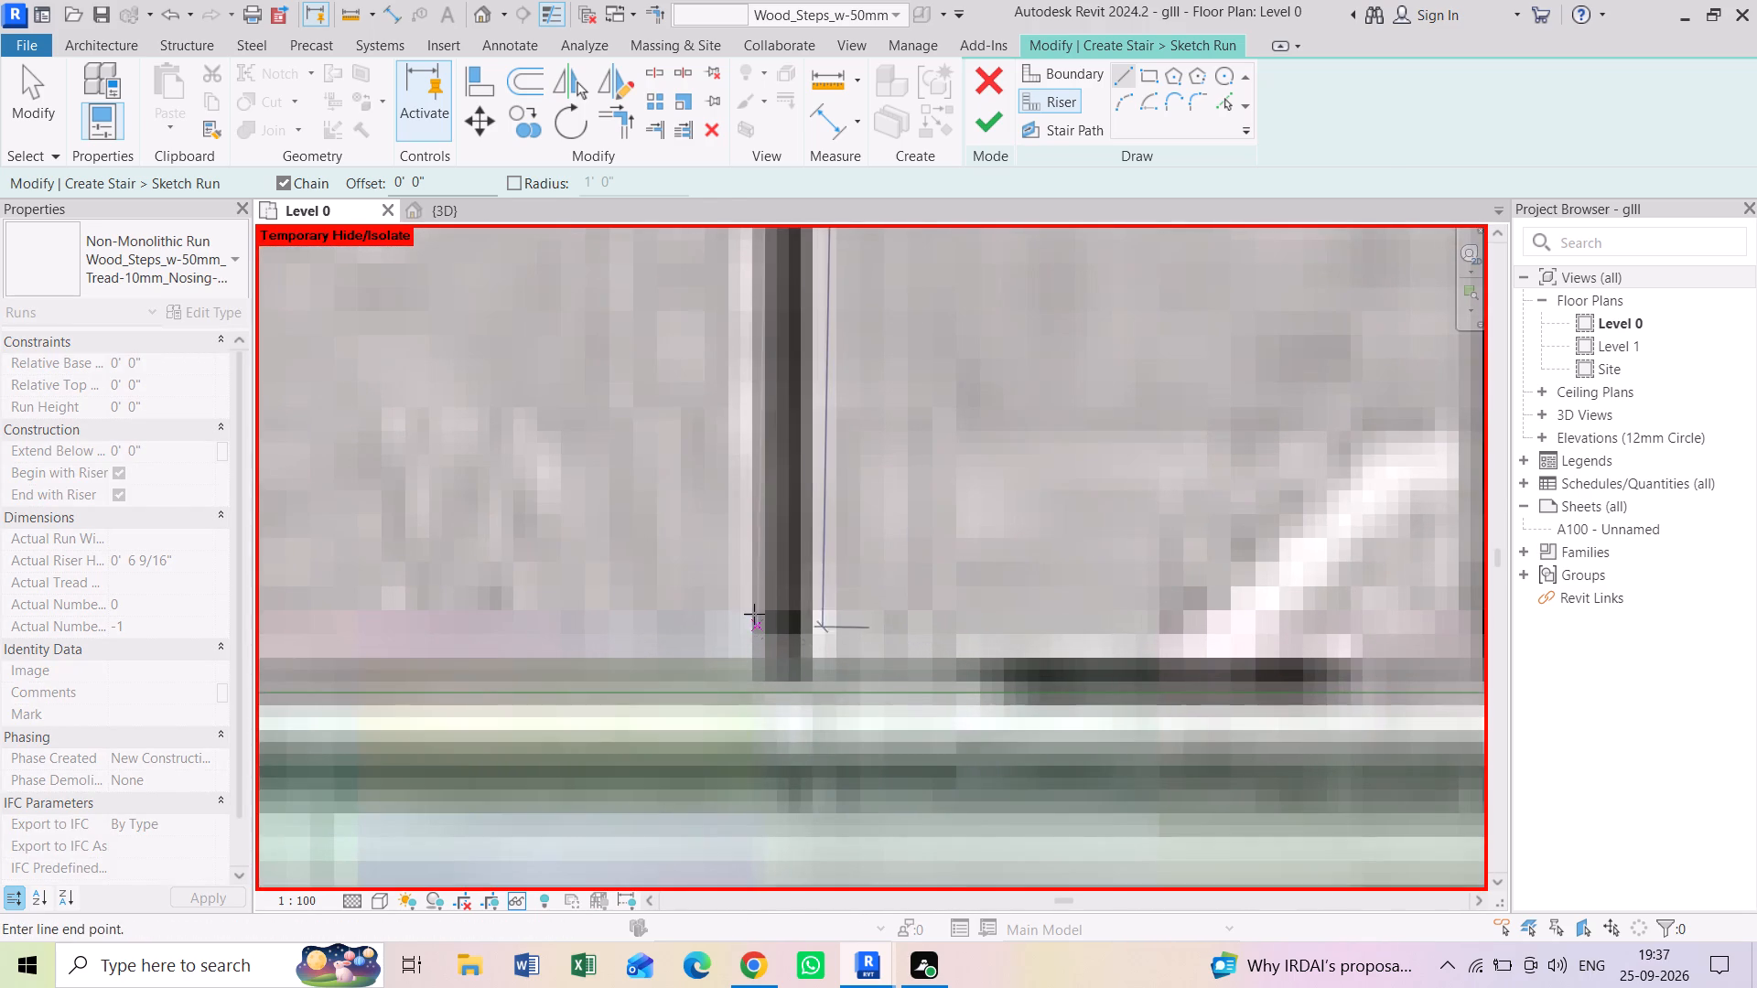
{"action": "left_click", "coordinate": [791, 694]}
Draw the third riser line vertically between the wall-side and railing boundaries at the plan's third tread line, and end the Riser command.
{"action": "scroll", "coordinate": [923, 562], "scroll_direction": "down", "scroll_amount": 5}
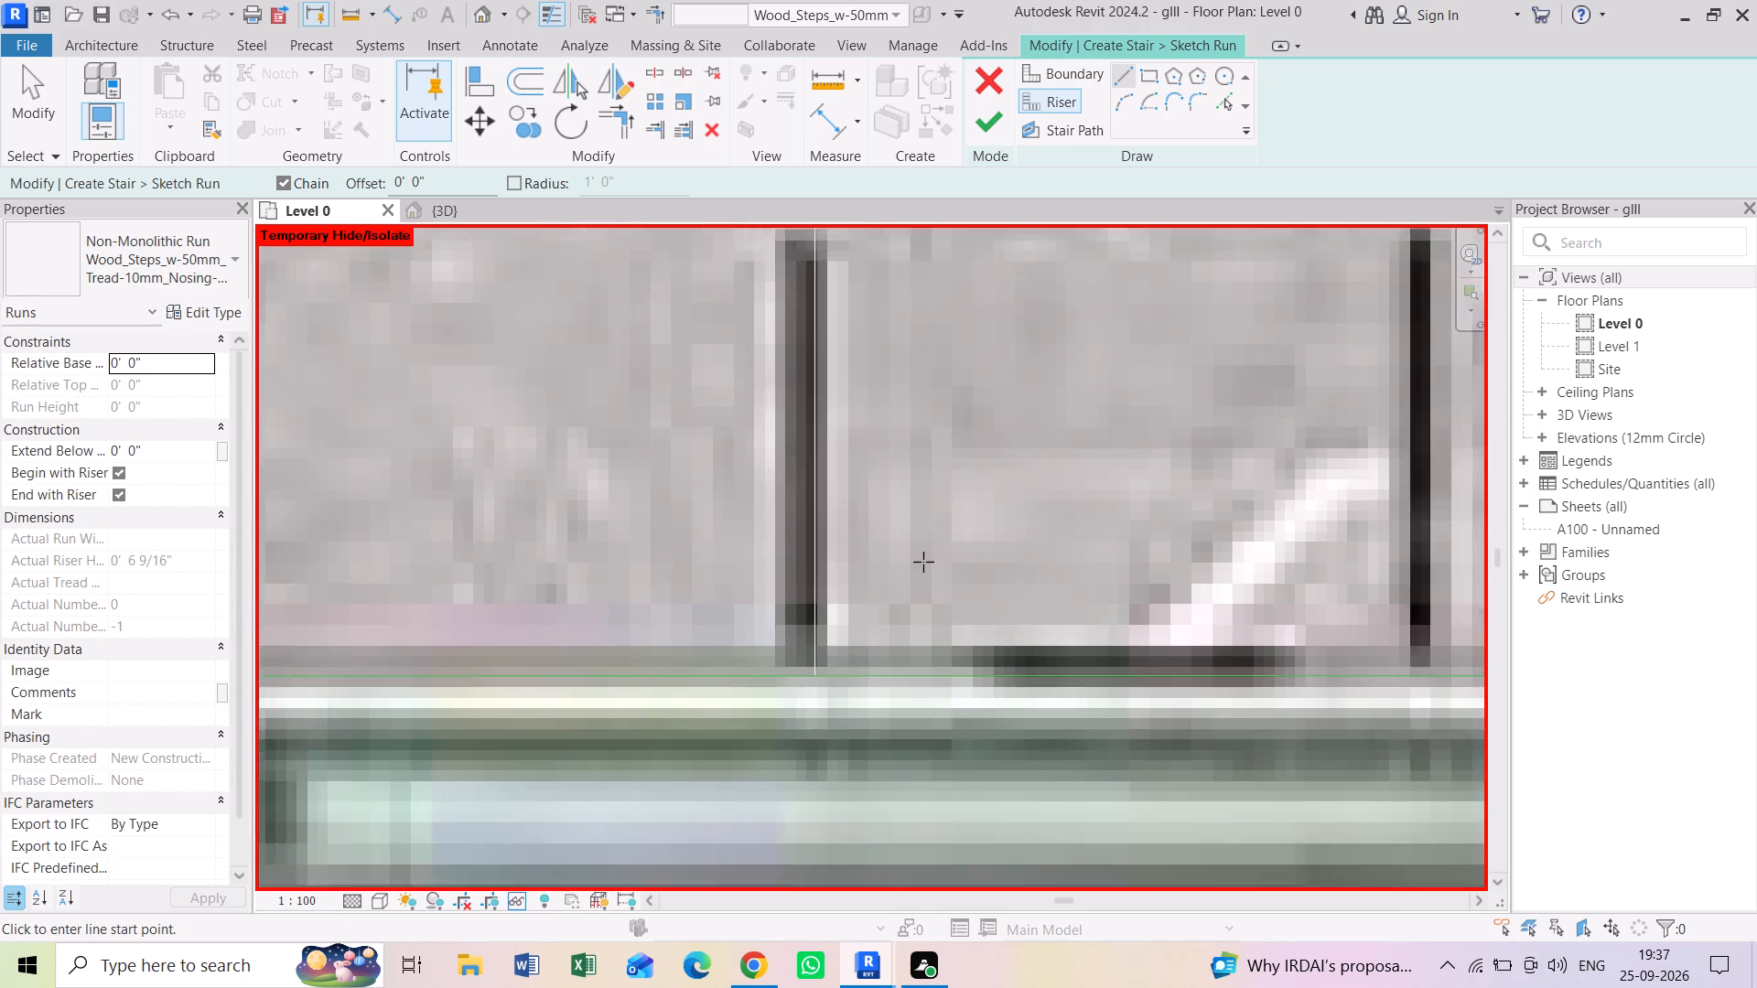
{"action": "scroll", "coordinate": [923, 562], "scroll_direction": "down", "scroll_amount": 2}
{"action": "middle_click_drag", "start_coordinate": [1024, 409], "coordinate": [756, 795]}
{"action": "scroll", "coordinate": [766, 575], "scroll_direction": "down", "scroll_amount": 2}
{"action": "middle_click_drag", "start_coordinate": [786, 421], "coordinate": [780, 692]}
{"action": "scroll", "coordinate": [821, 483], "scroll_direction": "up", "scroll_amount": 5}
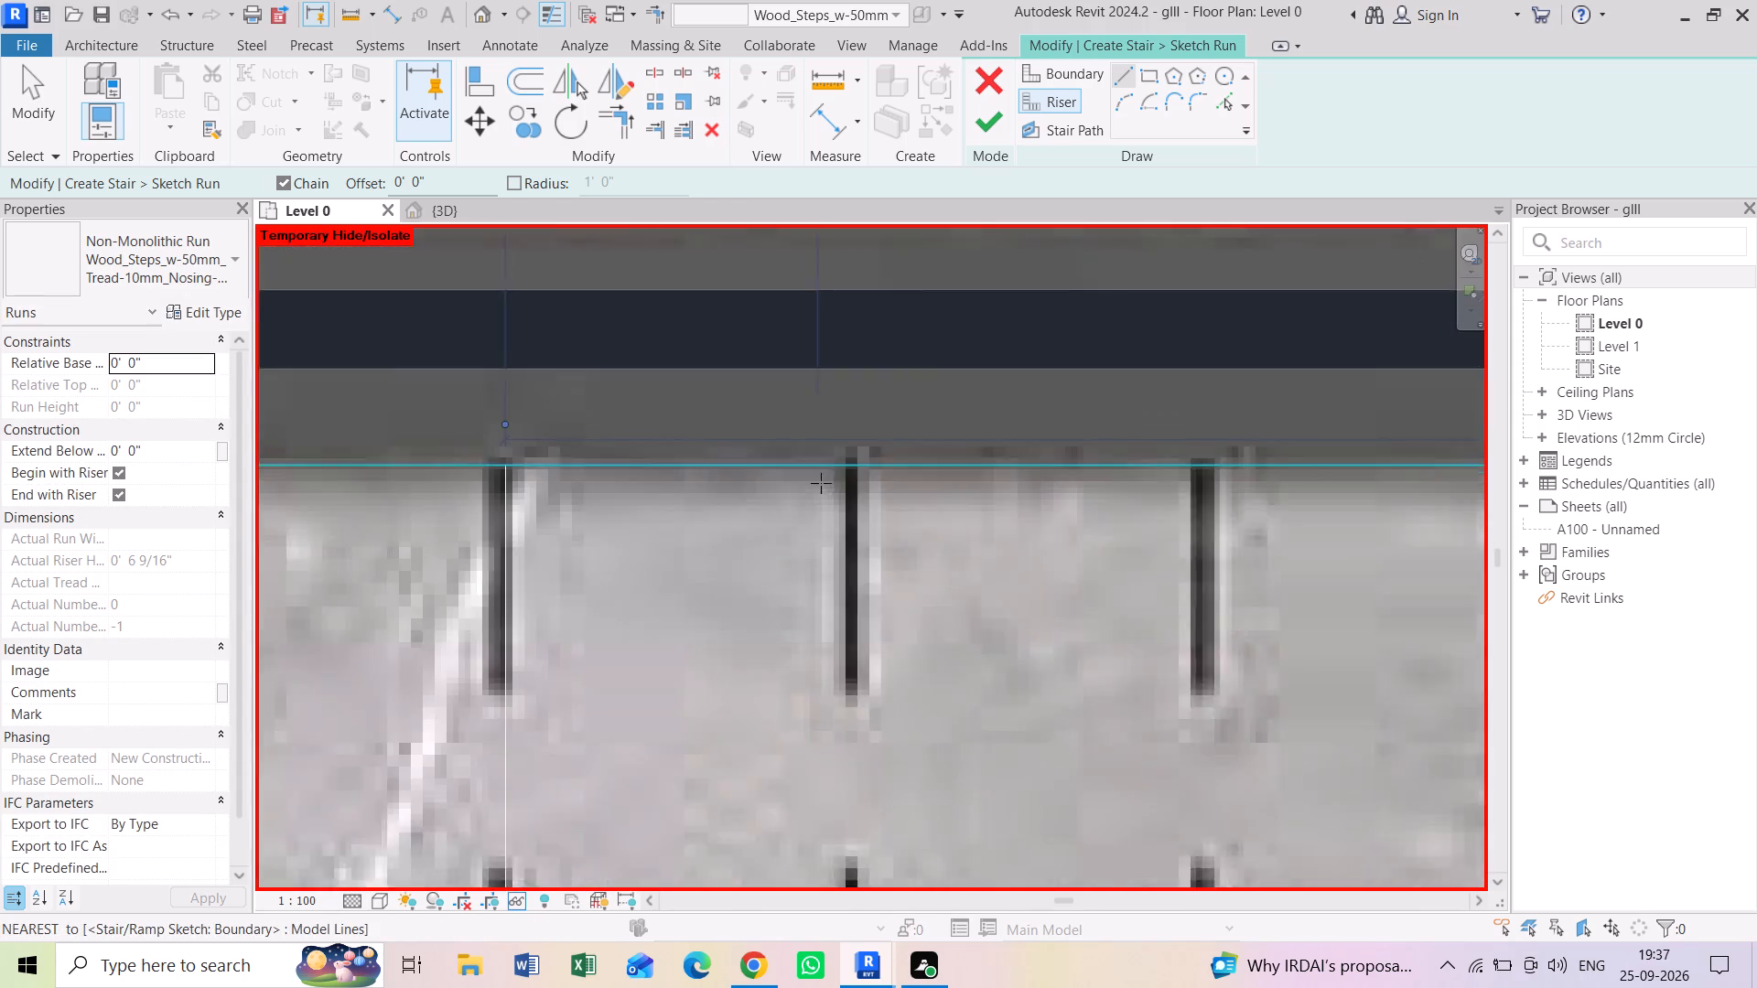
{"action": "left_click", "coordinate": [864, 463]}
{"action": "scroll", "coordinate": [861, 805], "scroll_direction": "down", "scroll_amount": 2}
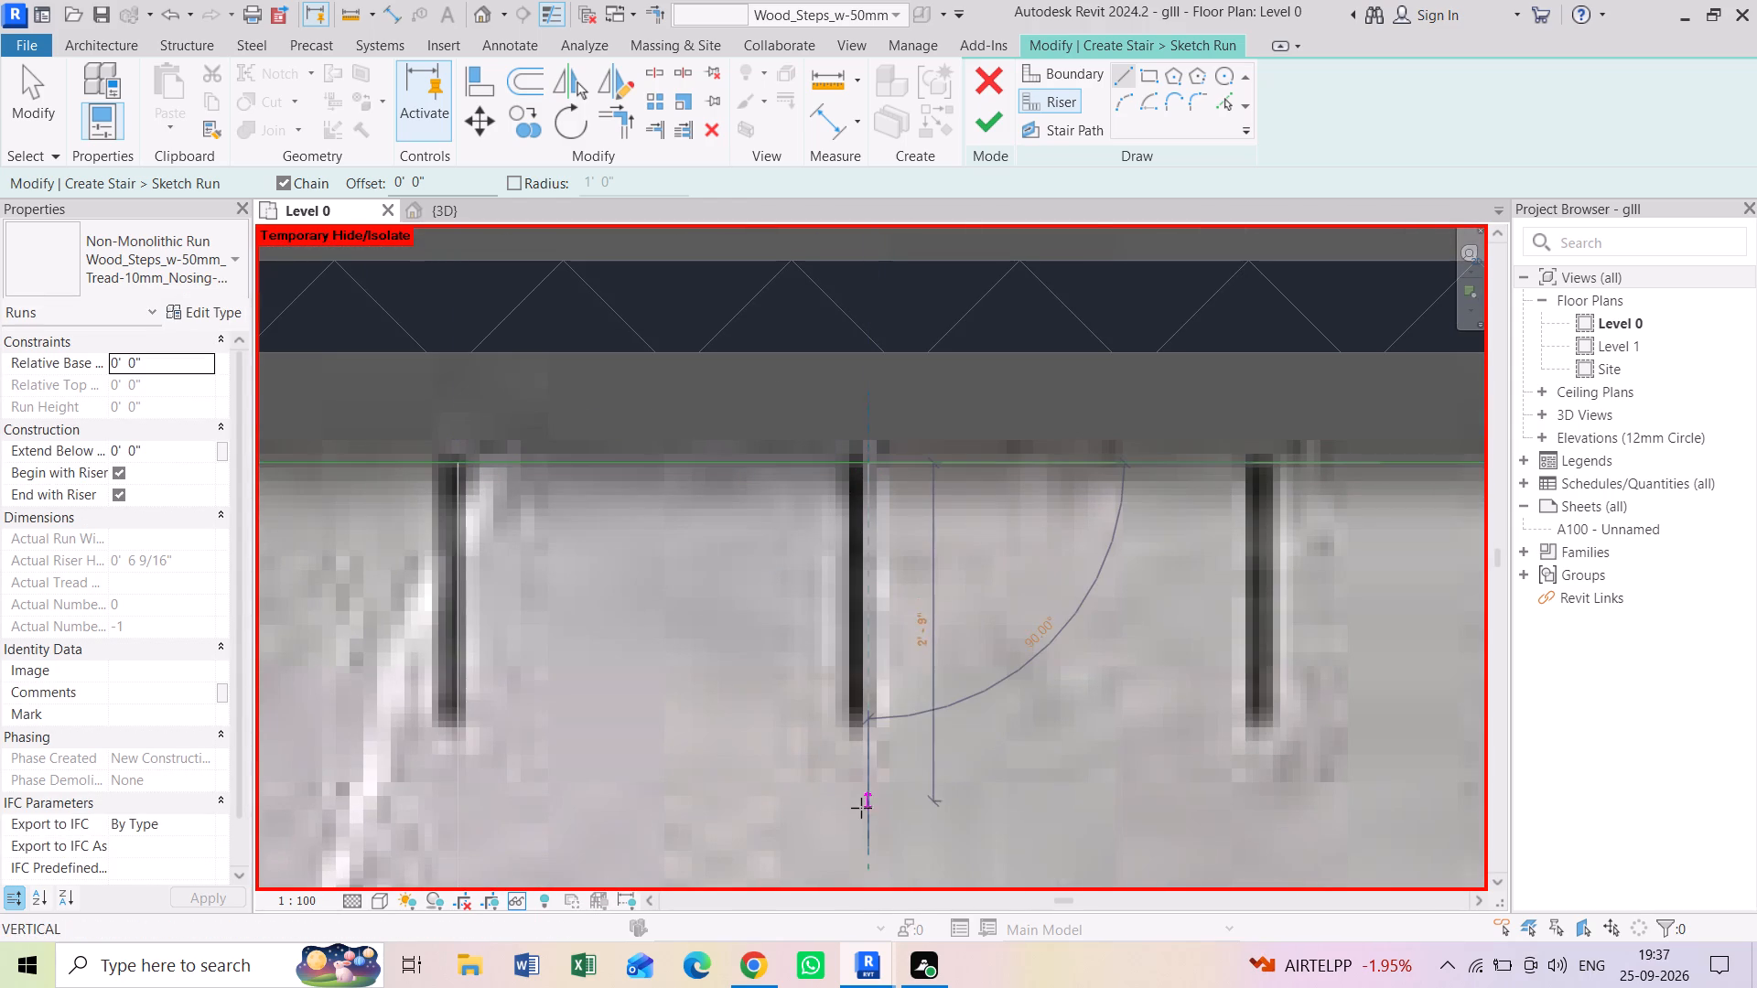
{"action": "scroll", "coordinate": [861, 808], "scroll_direction": "down", "scroll_amount": 1}
{"action": "middle_click_drag", "start_coordinate": [861, 811], "coordinate": [792, 345]}
{"action": "middle_click_drag", "start_coordinate": [825, 637], "coordinate": [812, 389]}
{"action": "middle_click_drag", "start_coordinate": [792, 636], "coordinate": [786, 464]}
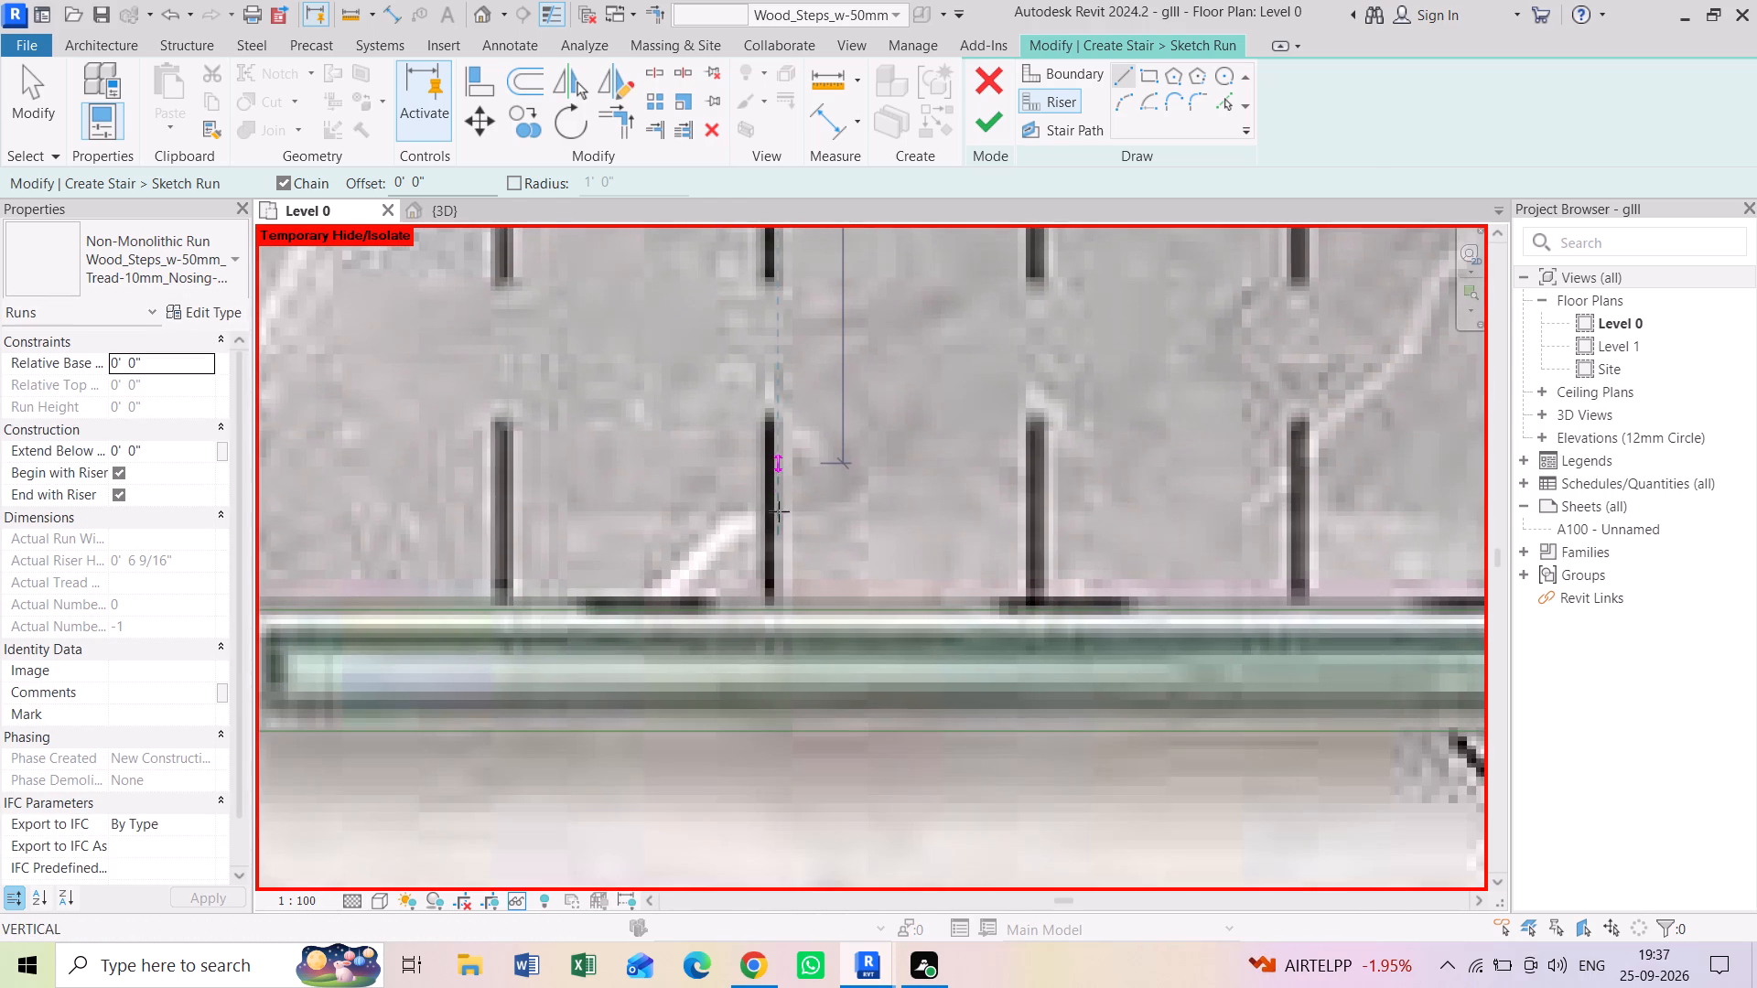
{"action": "scroll", "coordinate": [779, 607], "scroll_direction": "up", "scroll_amount": 6}
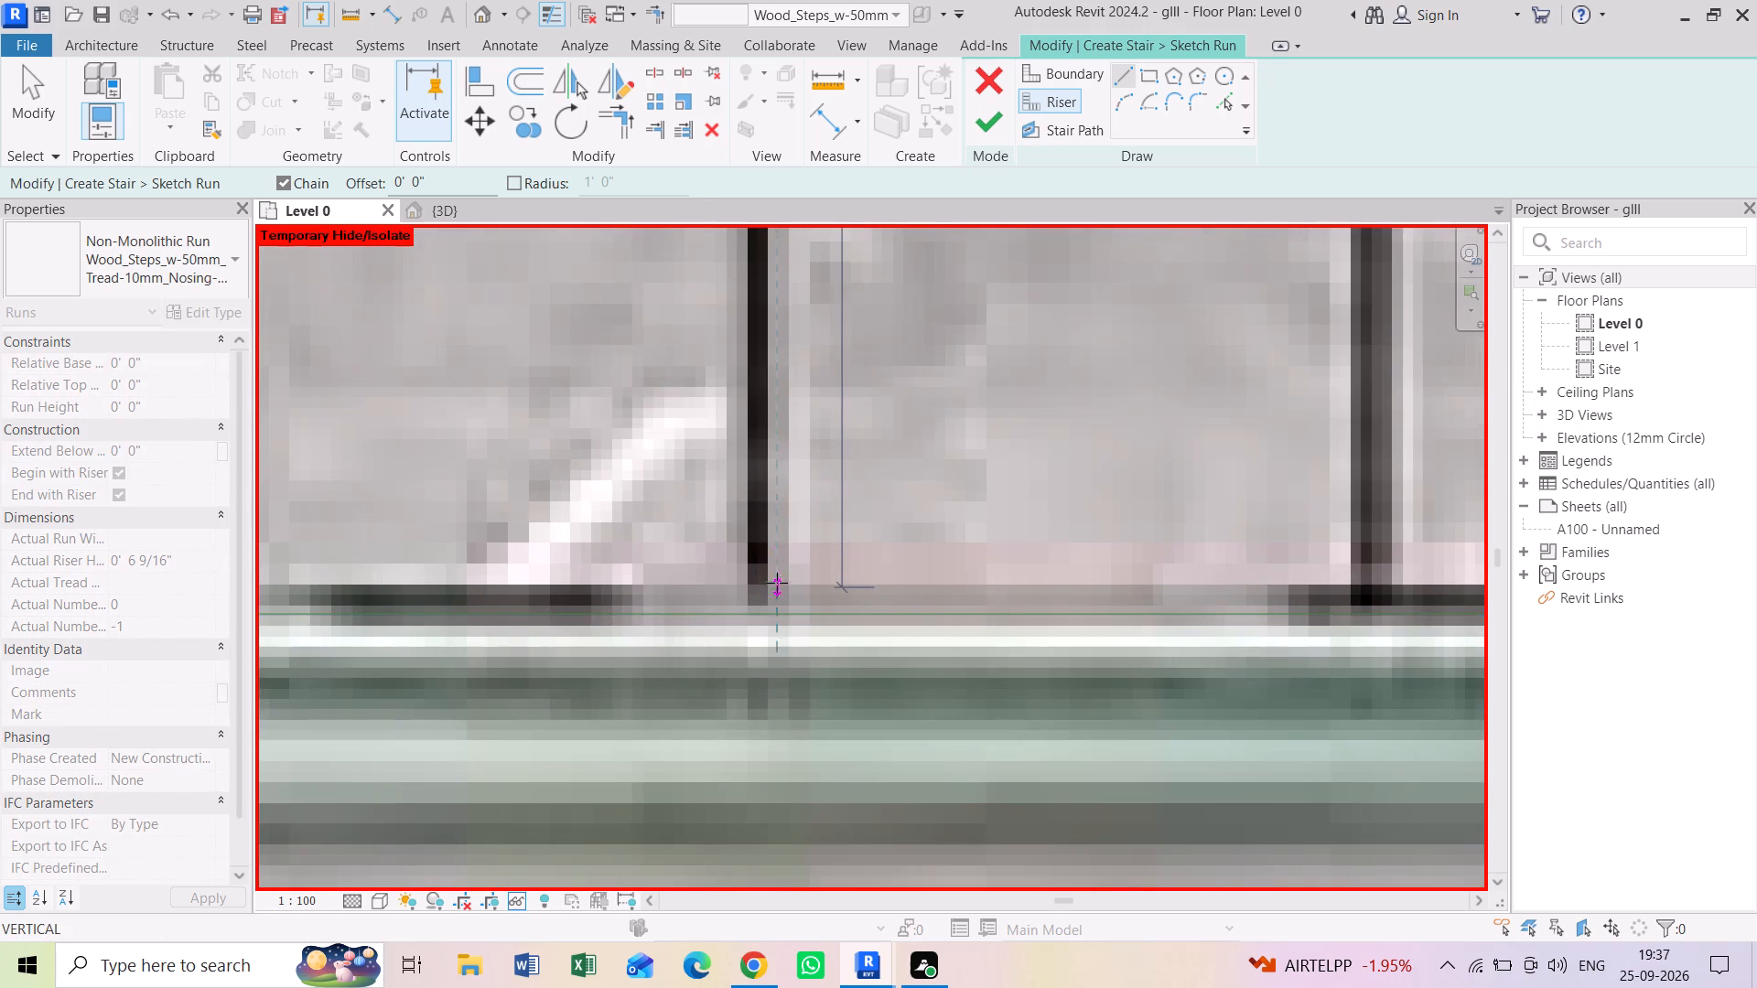
{"action": "left_click", "coordinate": [777, 607]}
{"action": "key", "text": "Escape"}
{"action": "key", "text": "Escape"}
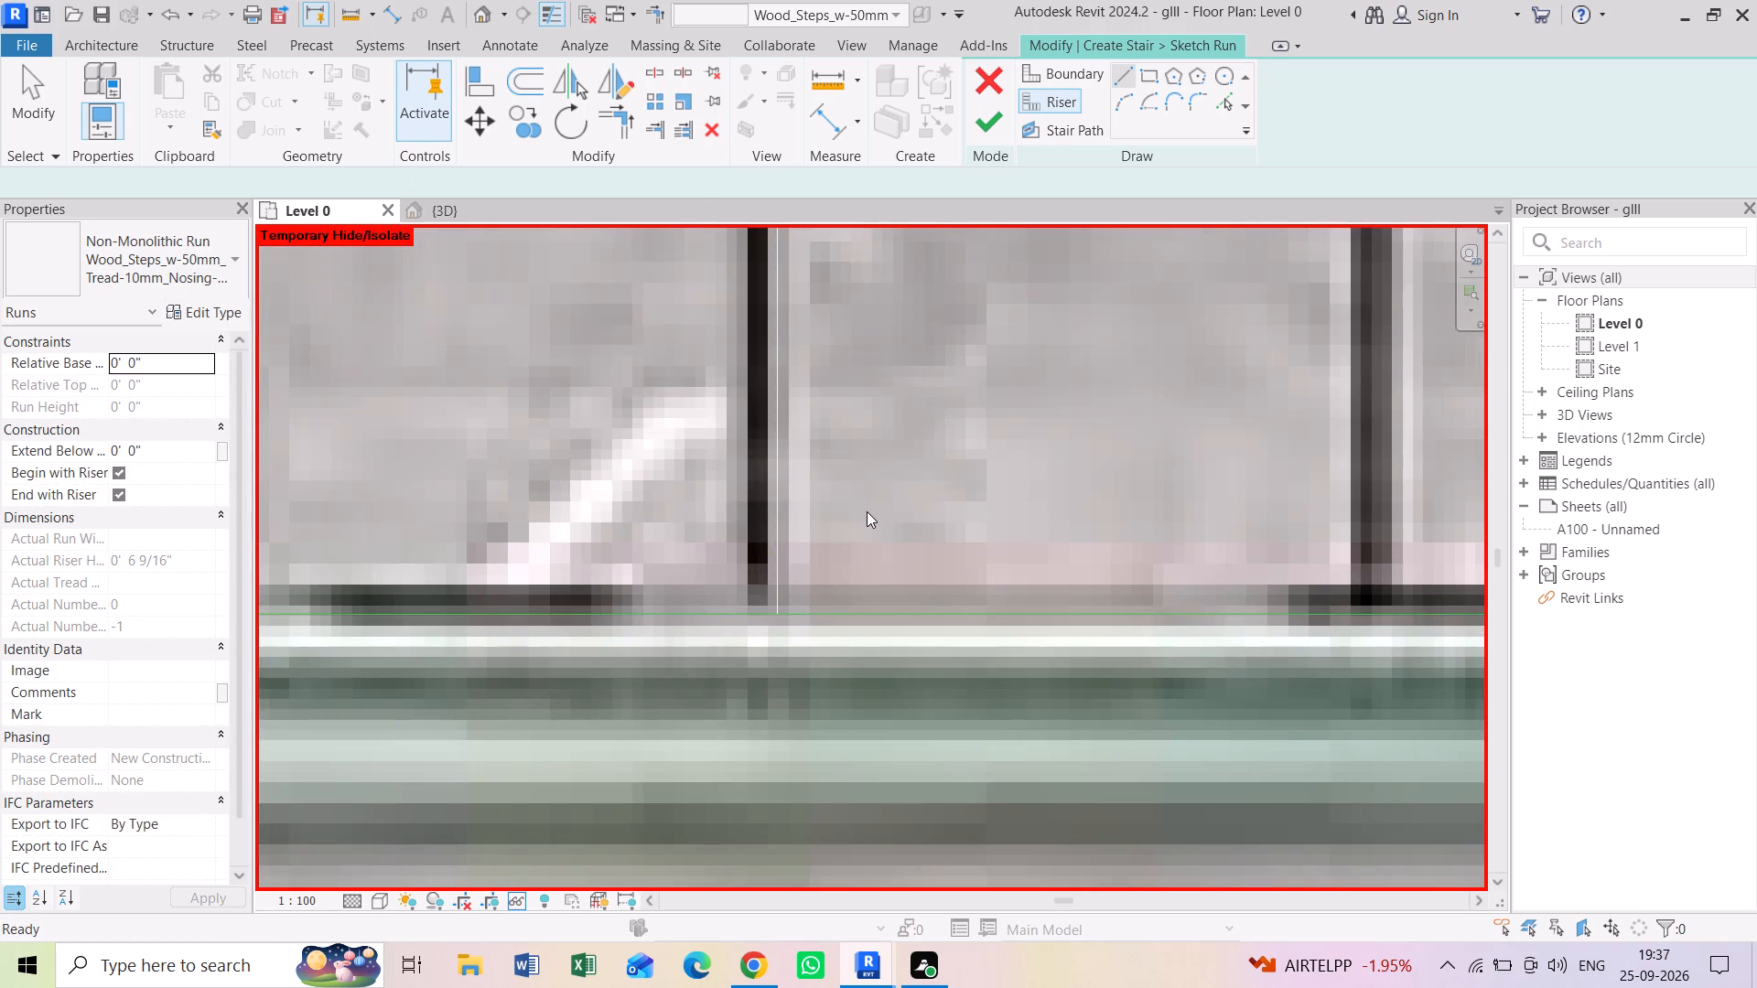
{"action": "key", "text": "Escape"}
{"action": "key", "text": "Escape"}
{"action": "key", "text": "Escape"}
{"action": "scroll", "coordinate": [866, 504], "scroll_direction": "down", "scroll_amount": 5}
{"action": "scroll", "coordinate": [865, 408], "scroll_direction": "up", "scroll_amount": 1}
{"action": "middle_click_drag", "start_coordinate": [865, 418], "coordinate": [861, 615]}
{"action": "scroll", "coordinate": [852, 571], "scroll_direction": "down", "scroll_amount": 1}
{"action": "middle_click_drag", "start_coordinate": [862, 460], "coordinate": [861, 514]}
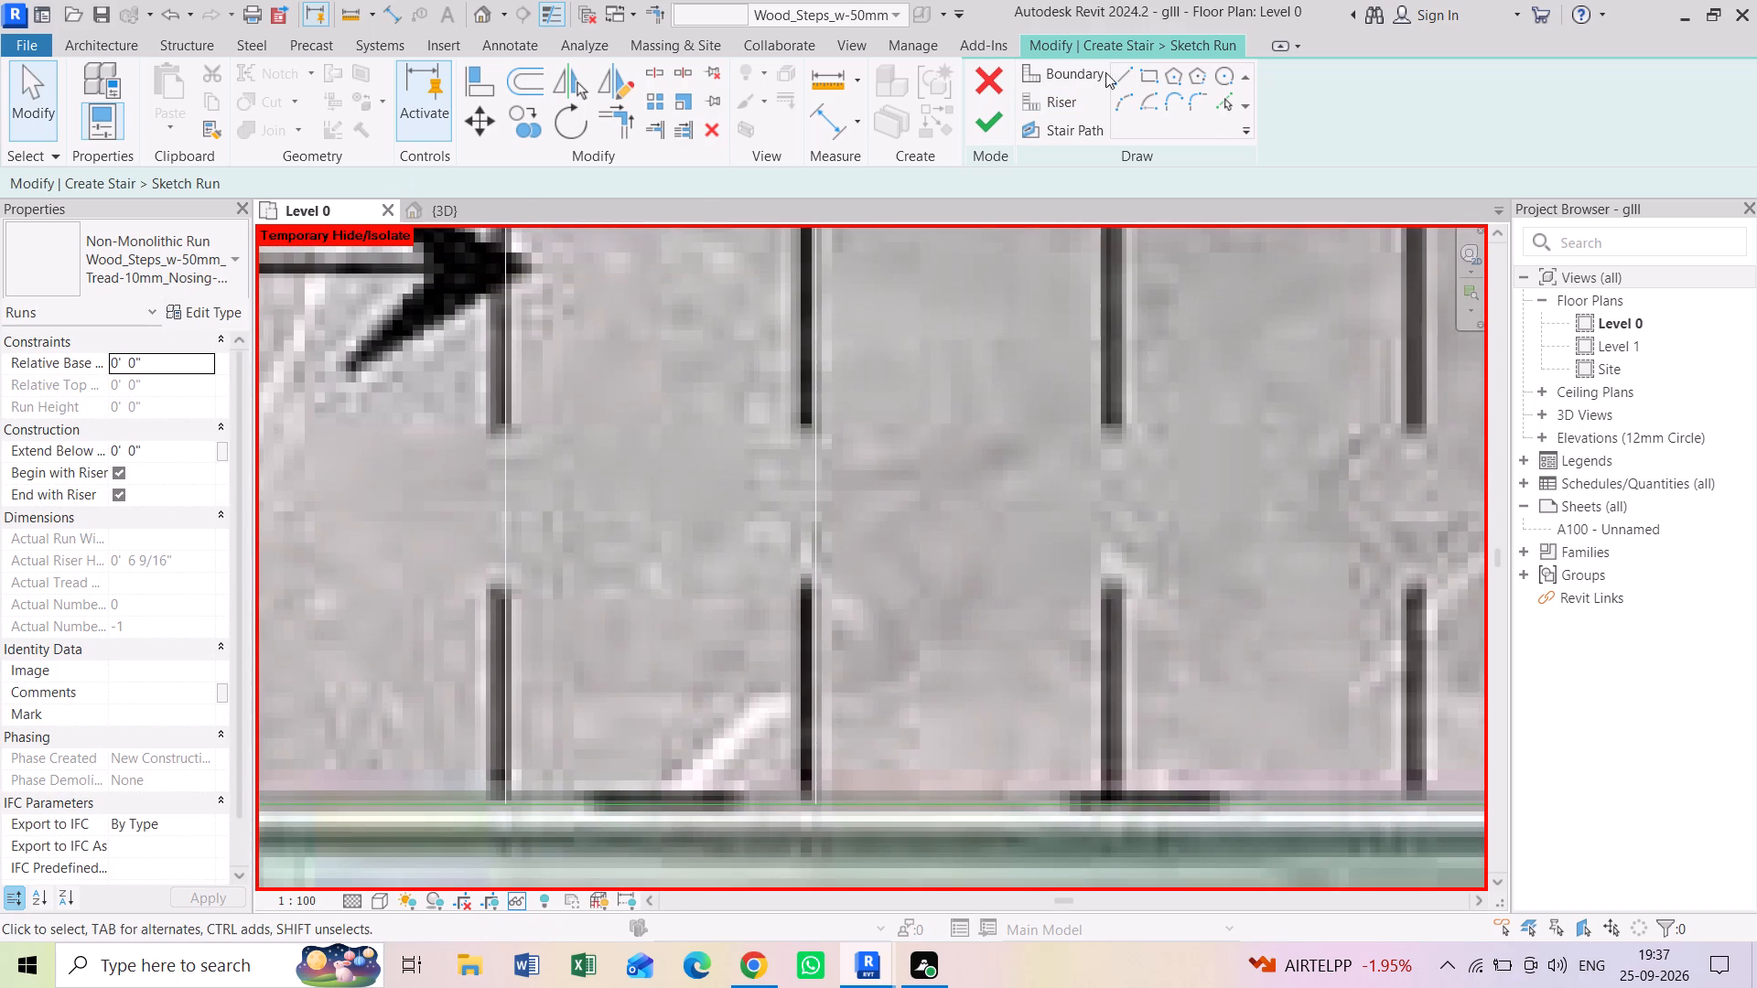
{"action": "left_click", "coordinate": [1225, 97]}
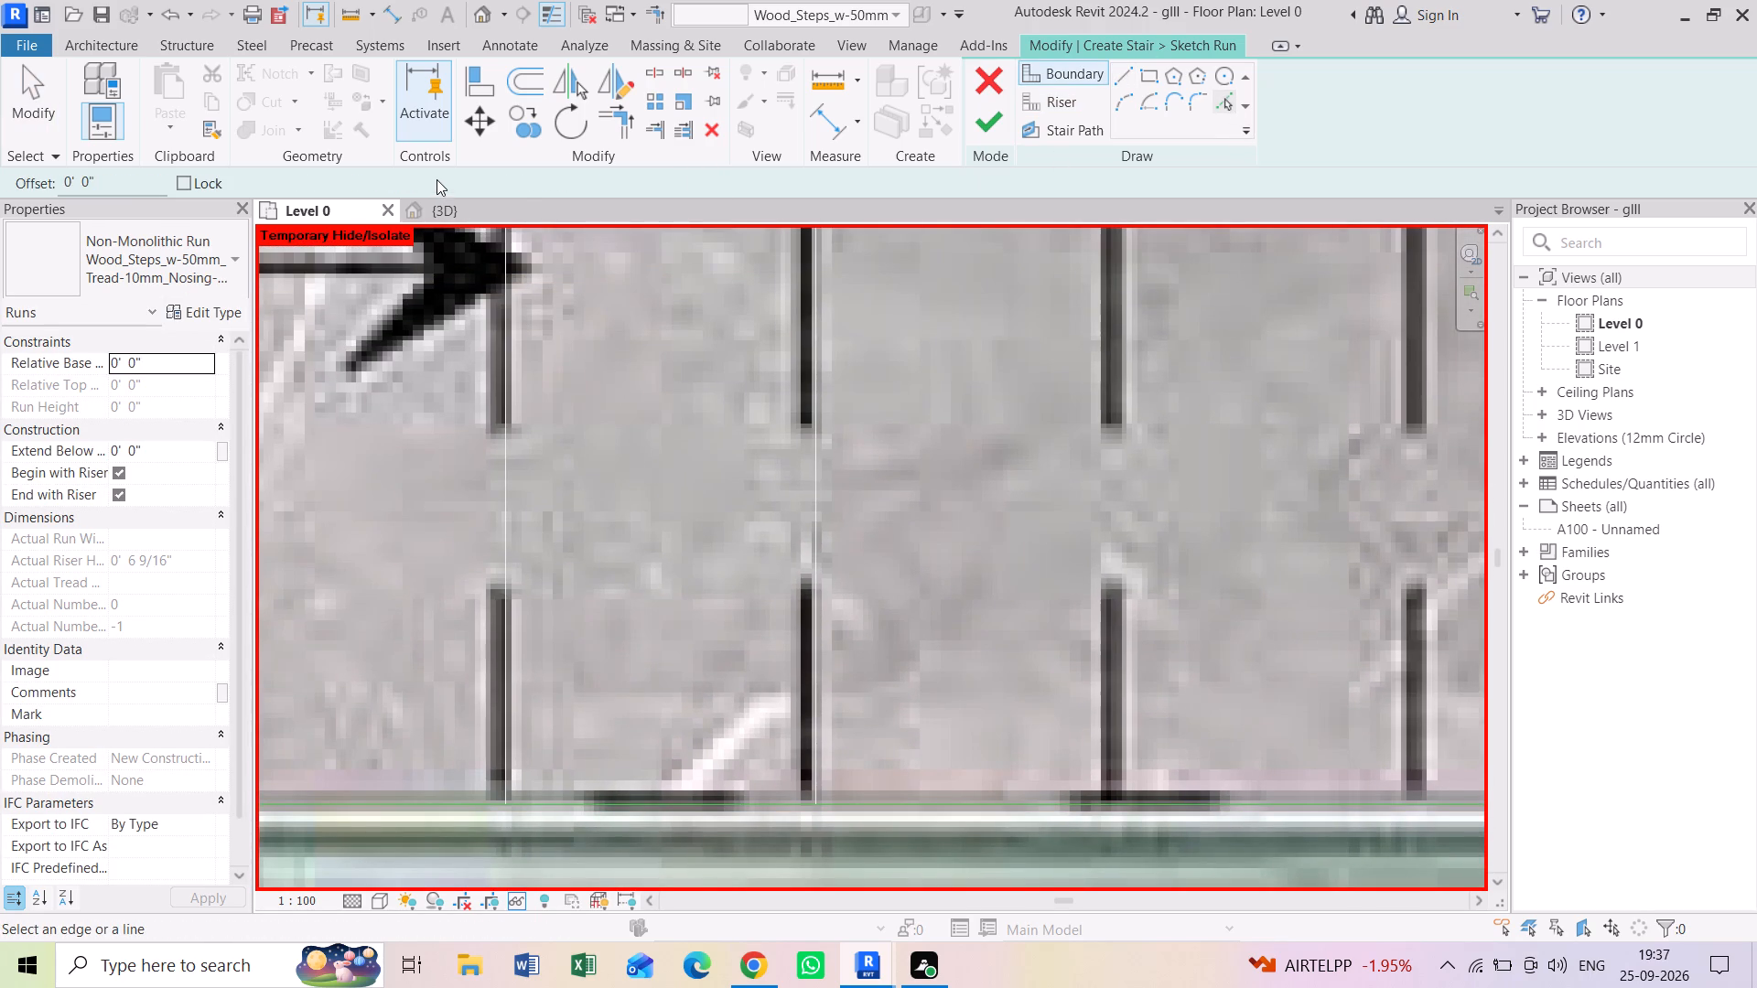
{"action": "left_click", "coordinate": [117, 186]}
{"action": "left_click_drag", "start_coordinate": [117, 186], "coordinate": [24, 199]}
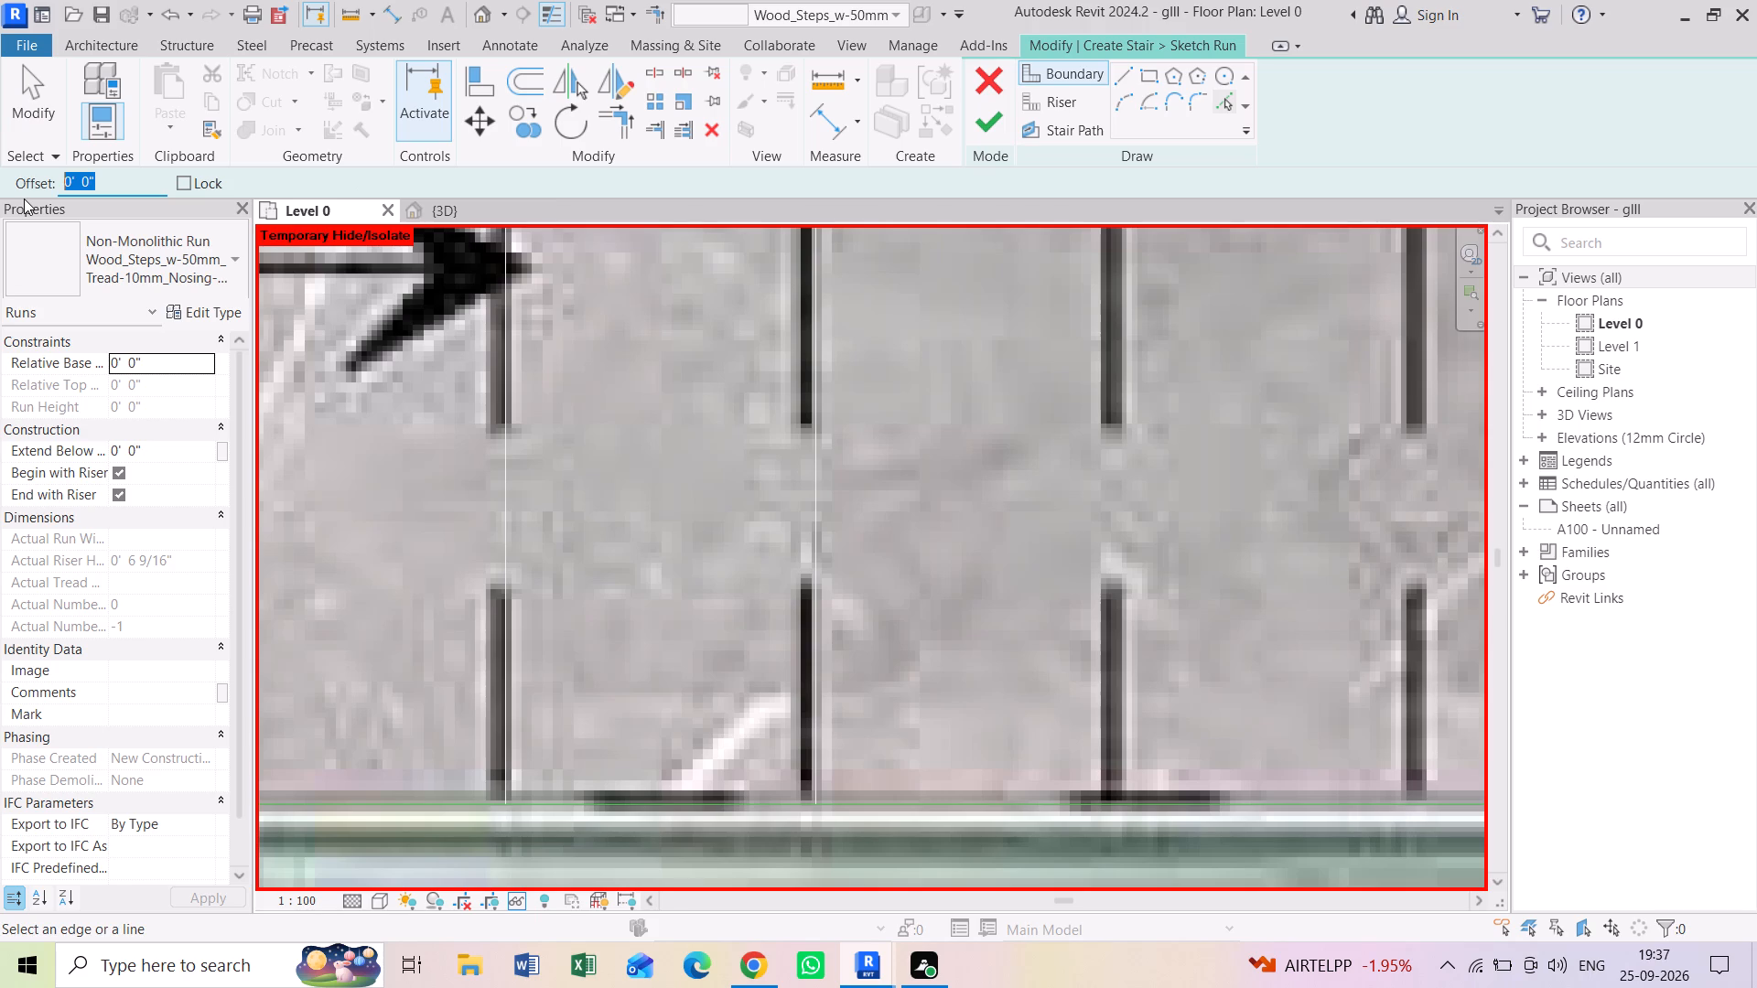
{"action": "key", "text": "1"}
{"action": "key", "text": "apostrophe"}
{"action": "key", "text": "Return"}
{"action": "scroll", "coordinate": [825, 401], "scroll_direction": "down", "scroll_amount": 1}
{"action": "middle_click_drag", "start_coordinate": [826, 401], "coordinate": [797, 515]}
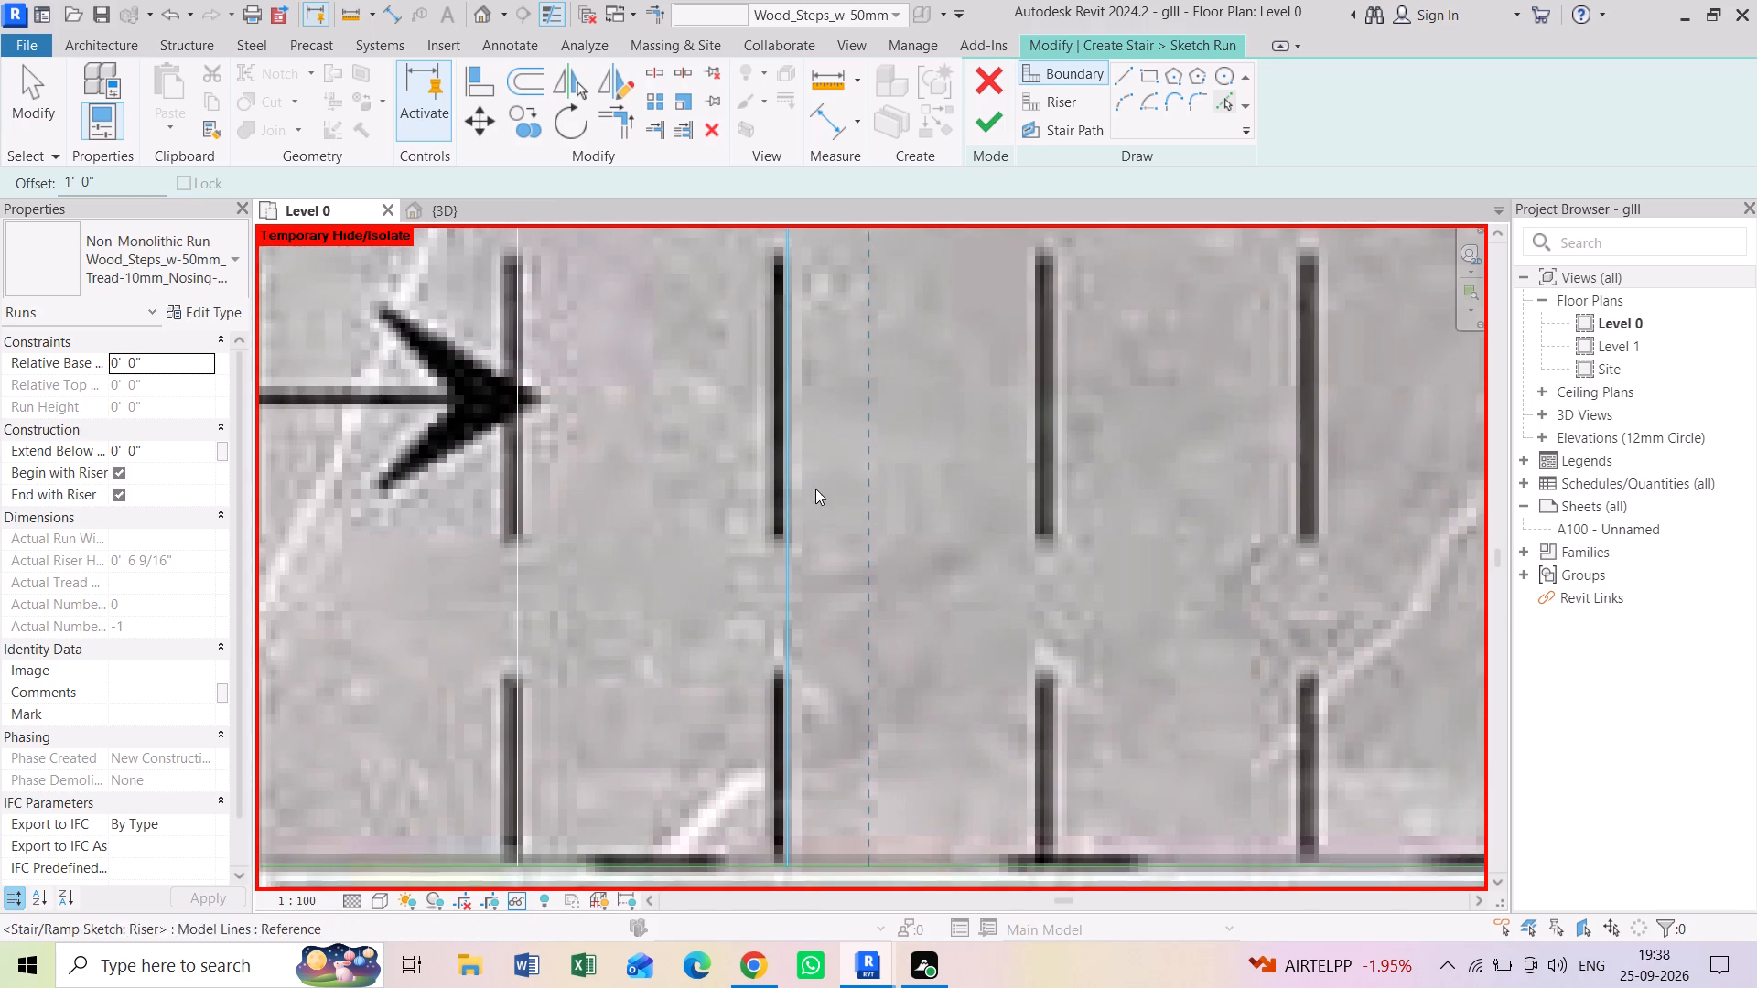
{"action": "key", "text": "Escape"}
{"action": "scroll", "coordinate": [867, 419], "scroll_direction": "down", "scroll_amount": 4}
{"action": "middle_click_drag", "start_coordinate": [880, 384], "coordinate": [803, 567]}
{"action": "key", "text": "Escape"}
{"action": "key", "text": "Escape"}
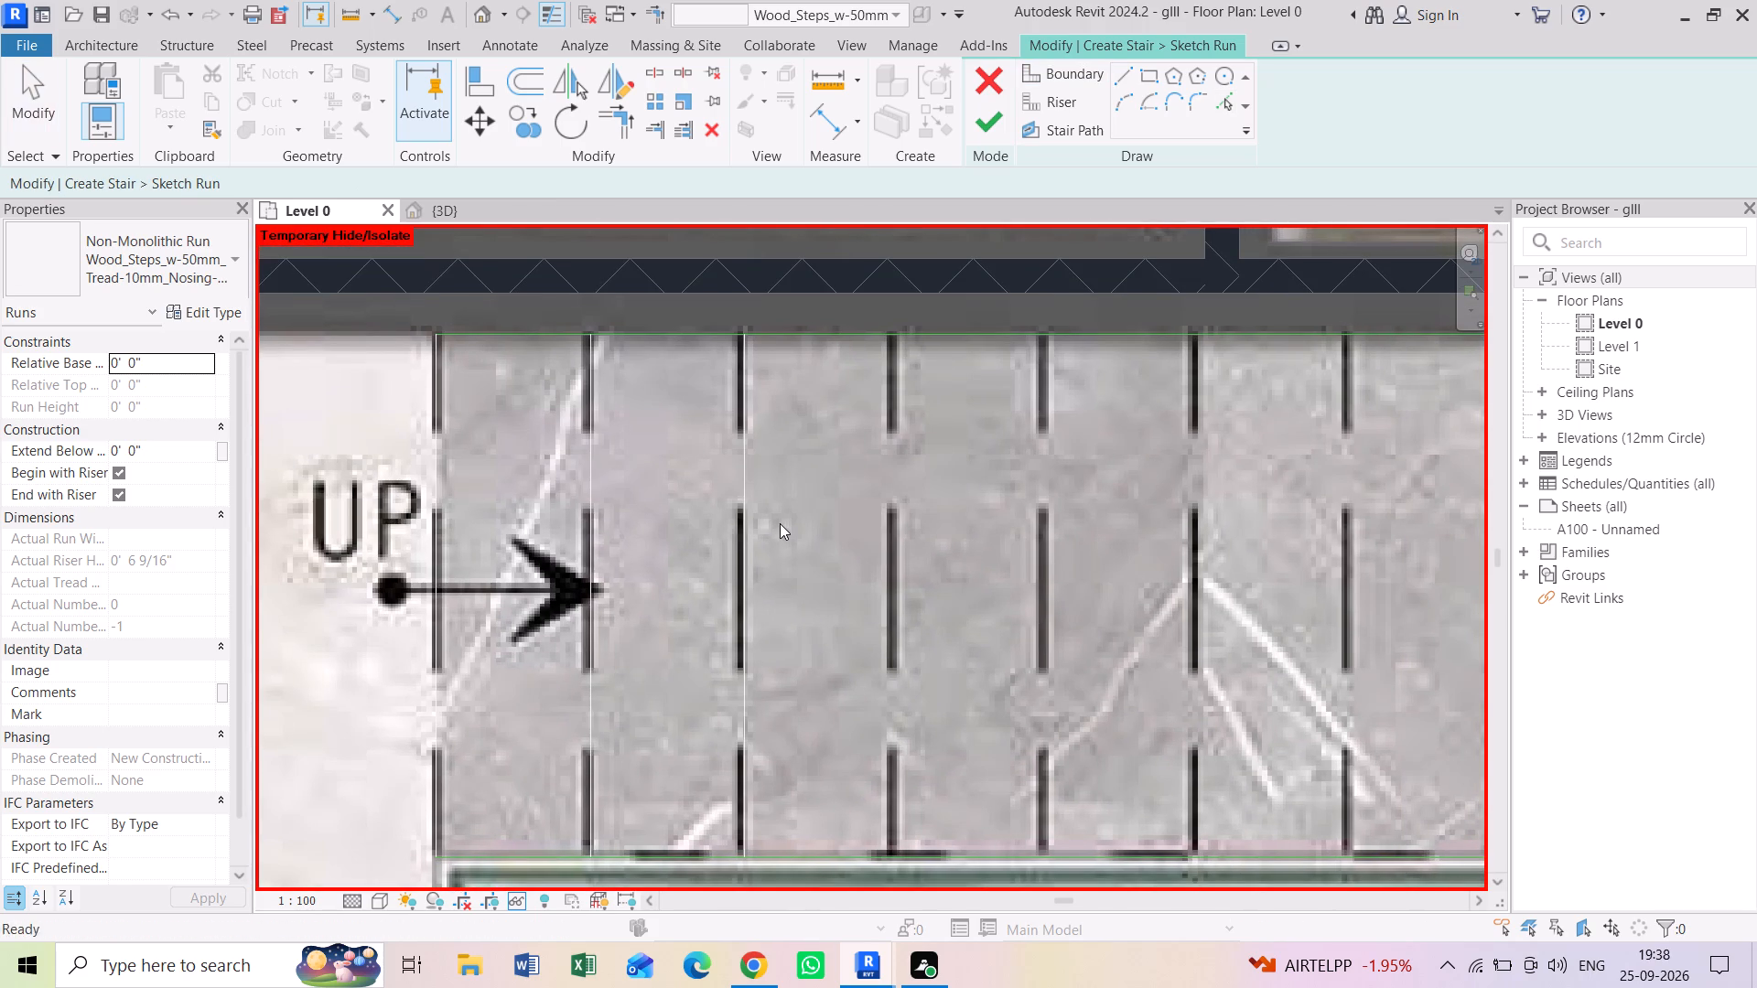
Measure the spacing between the second and third riser lines with an aligned dimension.
{"action": "scroll", "coordinate": [626, 542], "scroll_direction": "up", "scroll_amount": 2}
{"action": "middle_click_drag", "start_coordinate": [626, 545], "coordinate": [645, 562]}
{"action": "key", "text": "d"}
{"action": "key", "text": "i"}
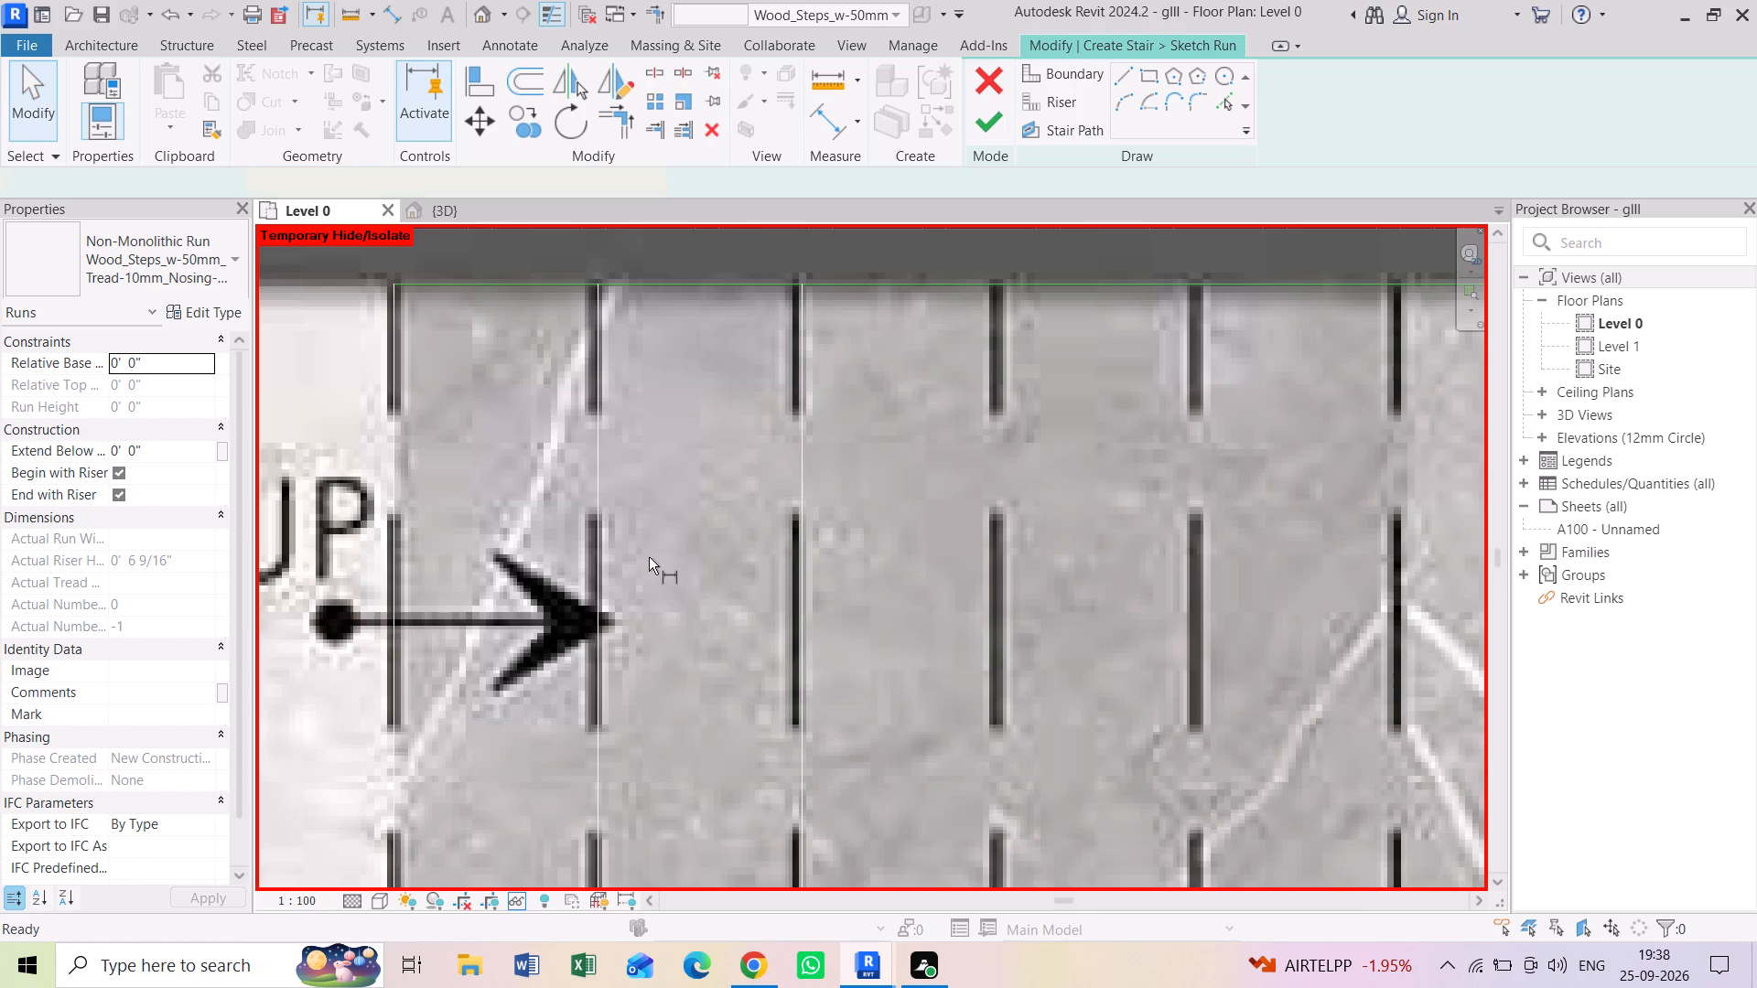
{"action": "left_click", "coordinate": [601, 515]}
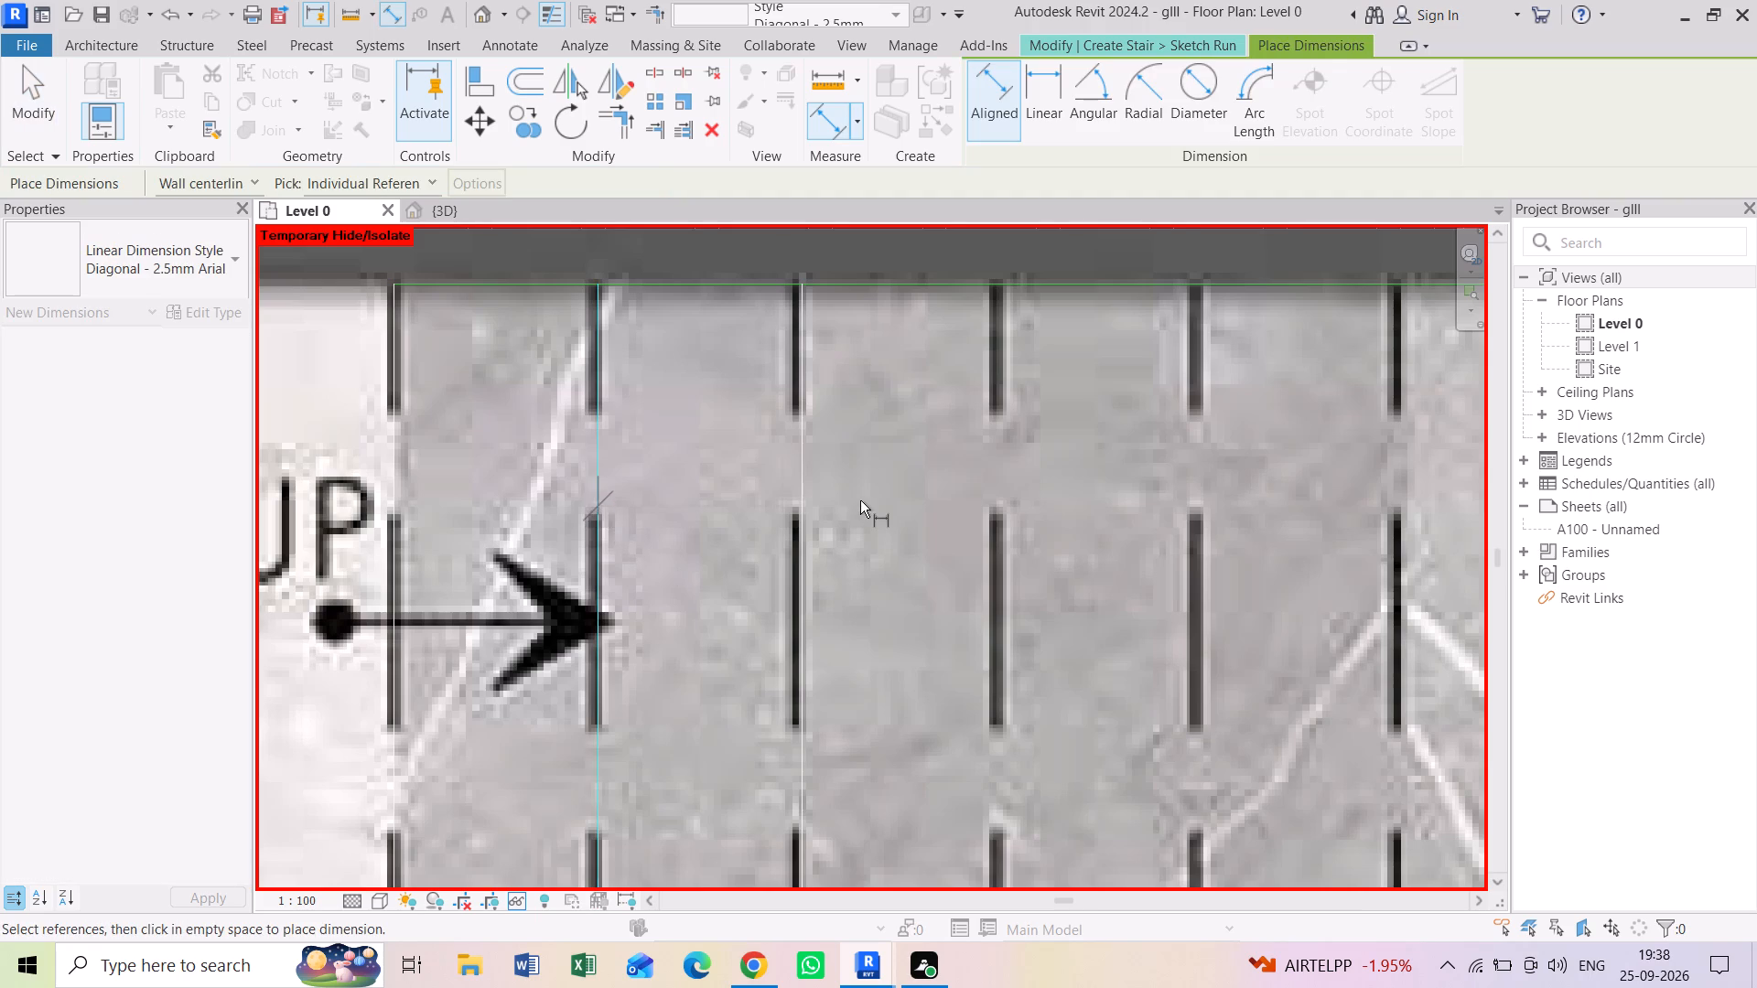
{"action": "left_click", "coordinate": [806, 489]}
{"action": "key", "text": "Escape"}
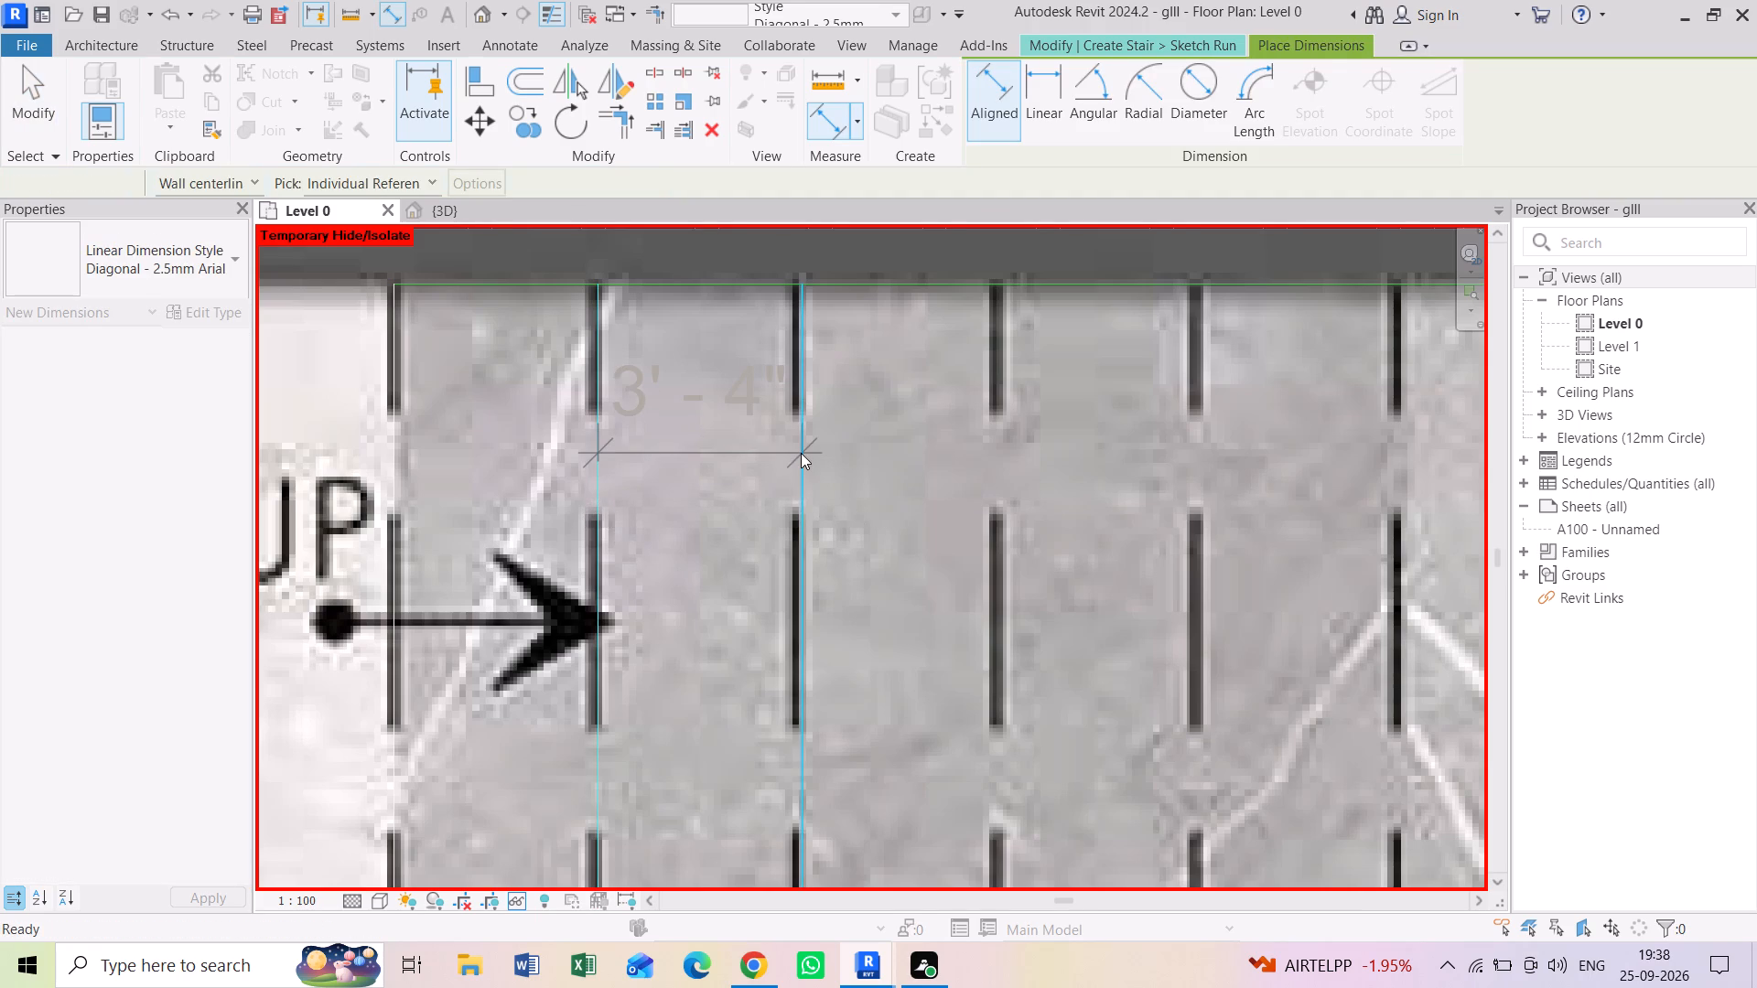
{"action": "key", "text": "Escape"}
{"action": "key", "text": "Escape"}
{"action": "key", "text": "Escape"}
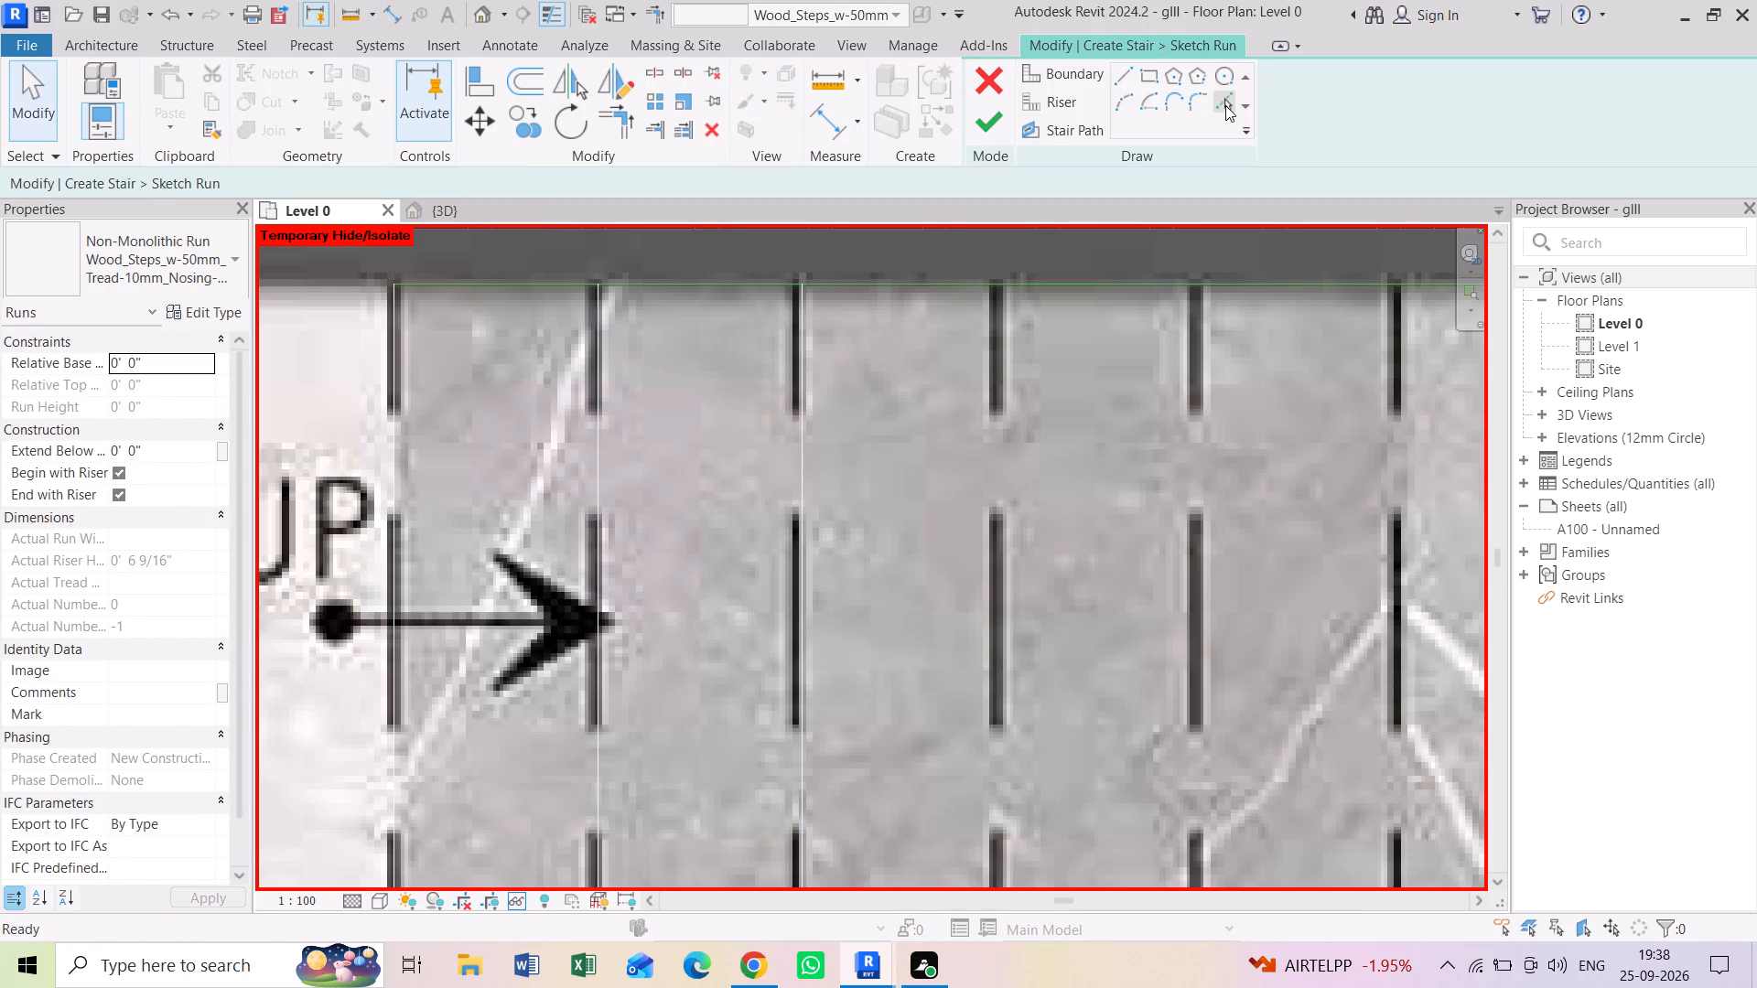
Start the Pick Lines drawing method in the stair run sketch.
{"action": "left_click", "coordinate": [1225, 105]}
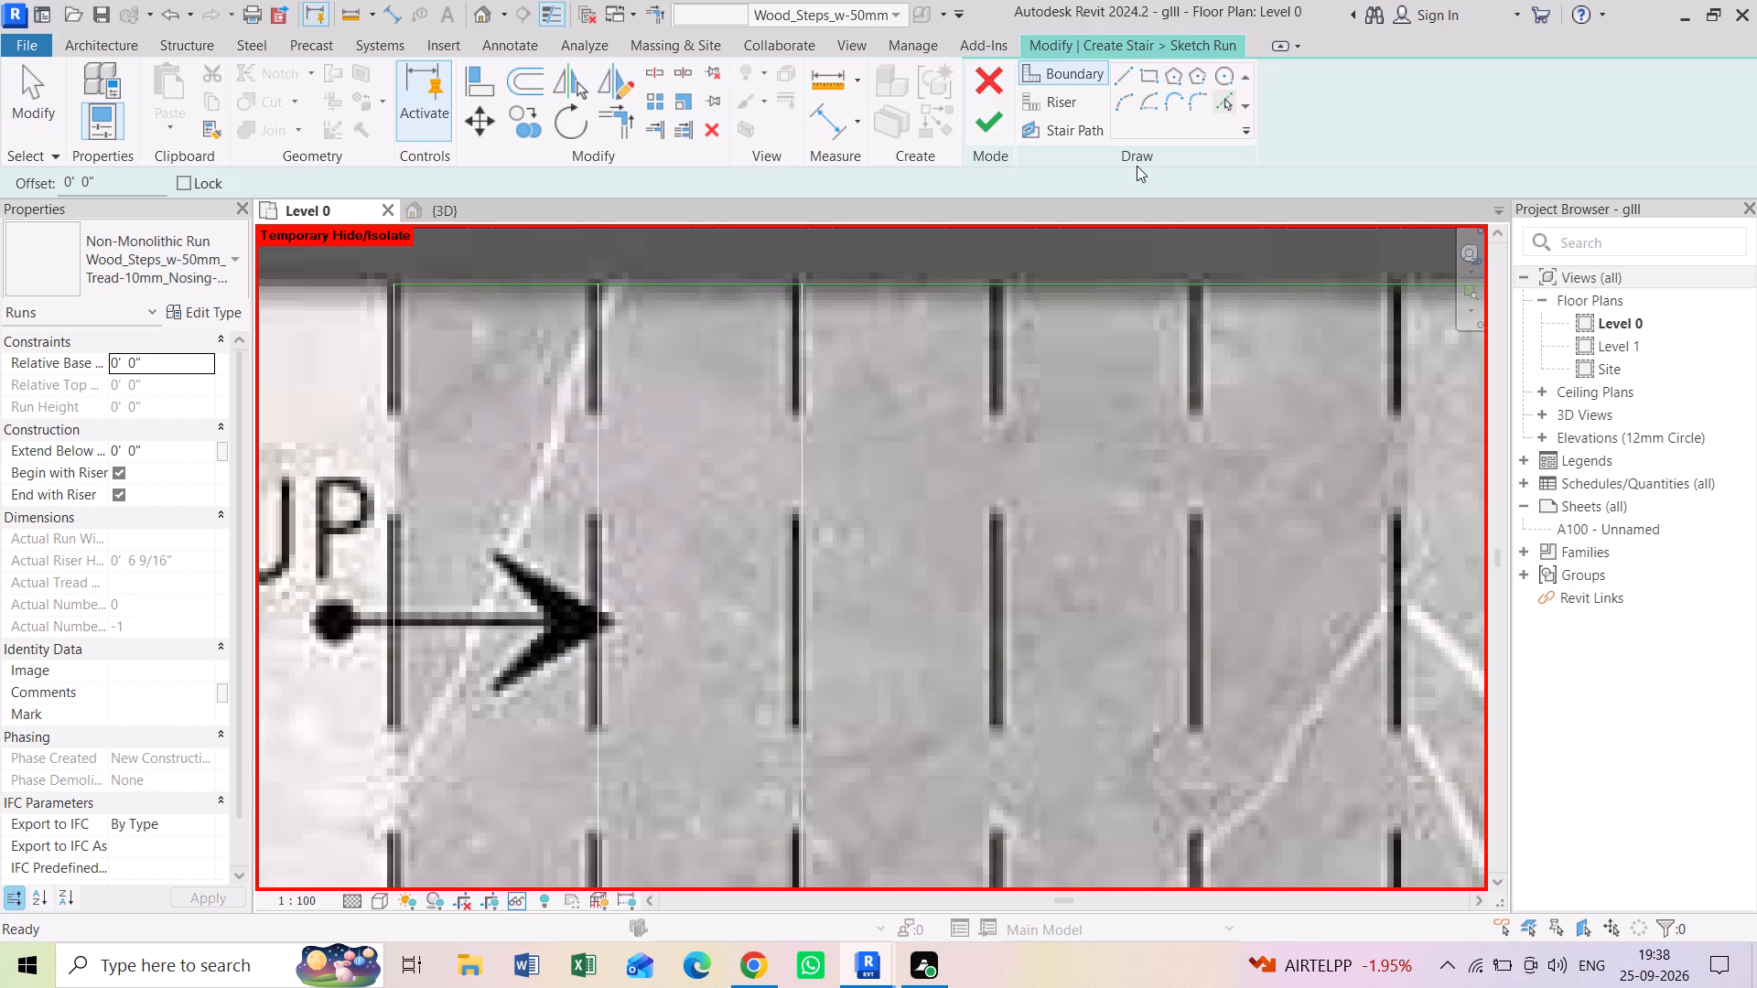
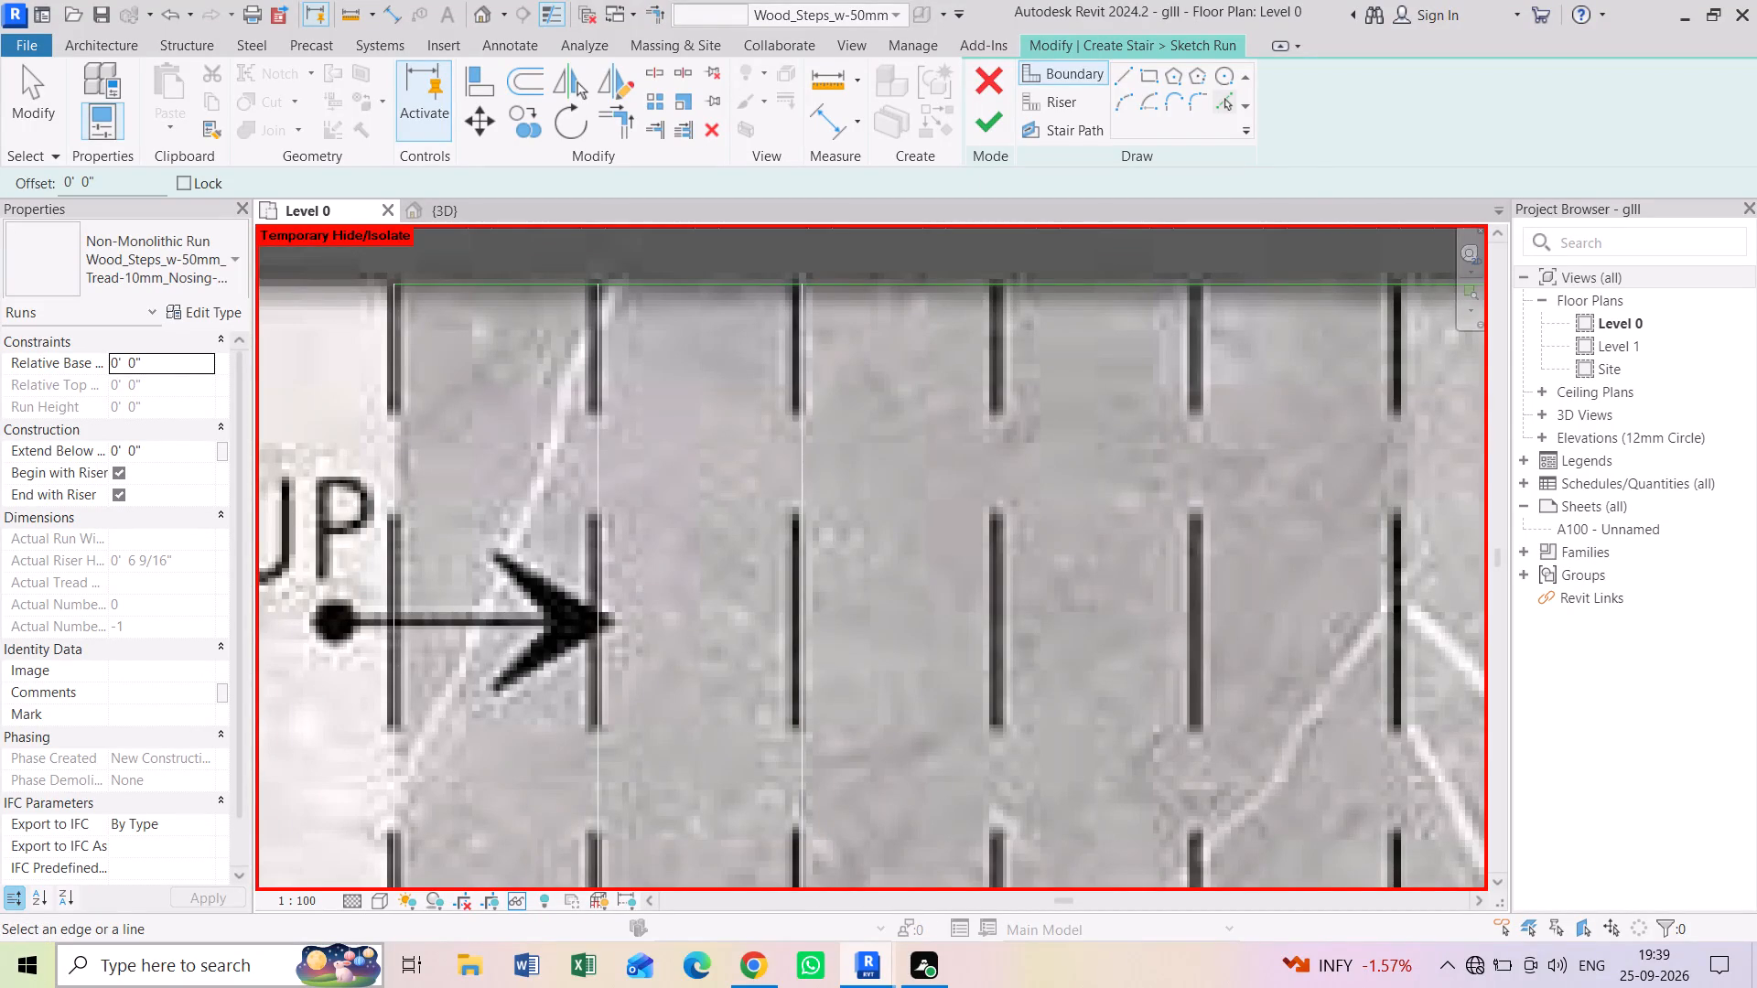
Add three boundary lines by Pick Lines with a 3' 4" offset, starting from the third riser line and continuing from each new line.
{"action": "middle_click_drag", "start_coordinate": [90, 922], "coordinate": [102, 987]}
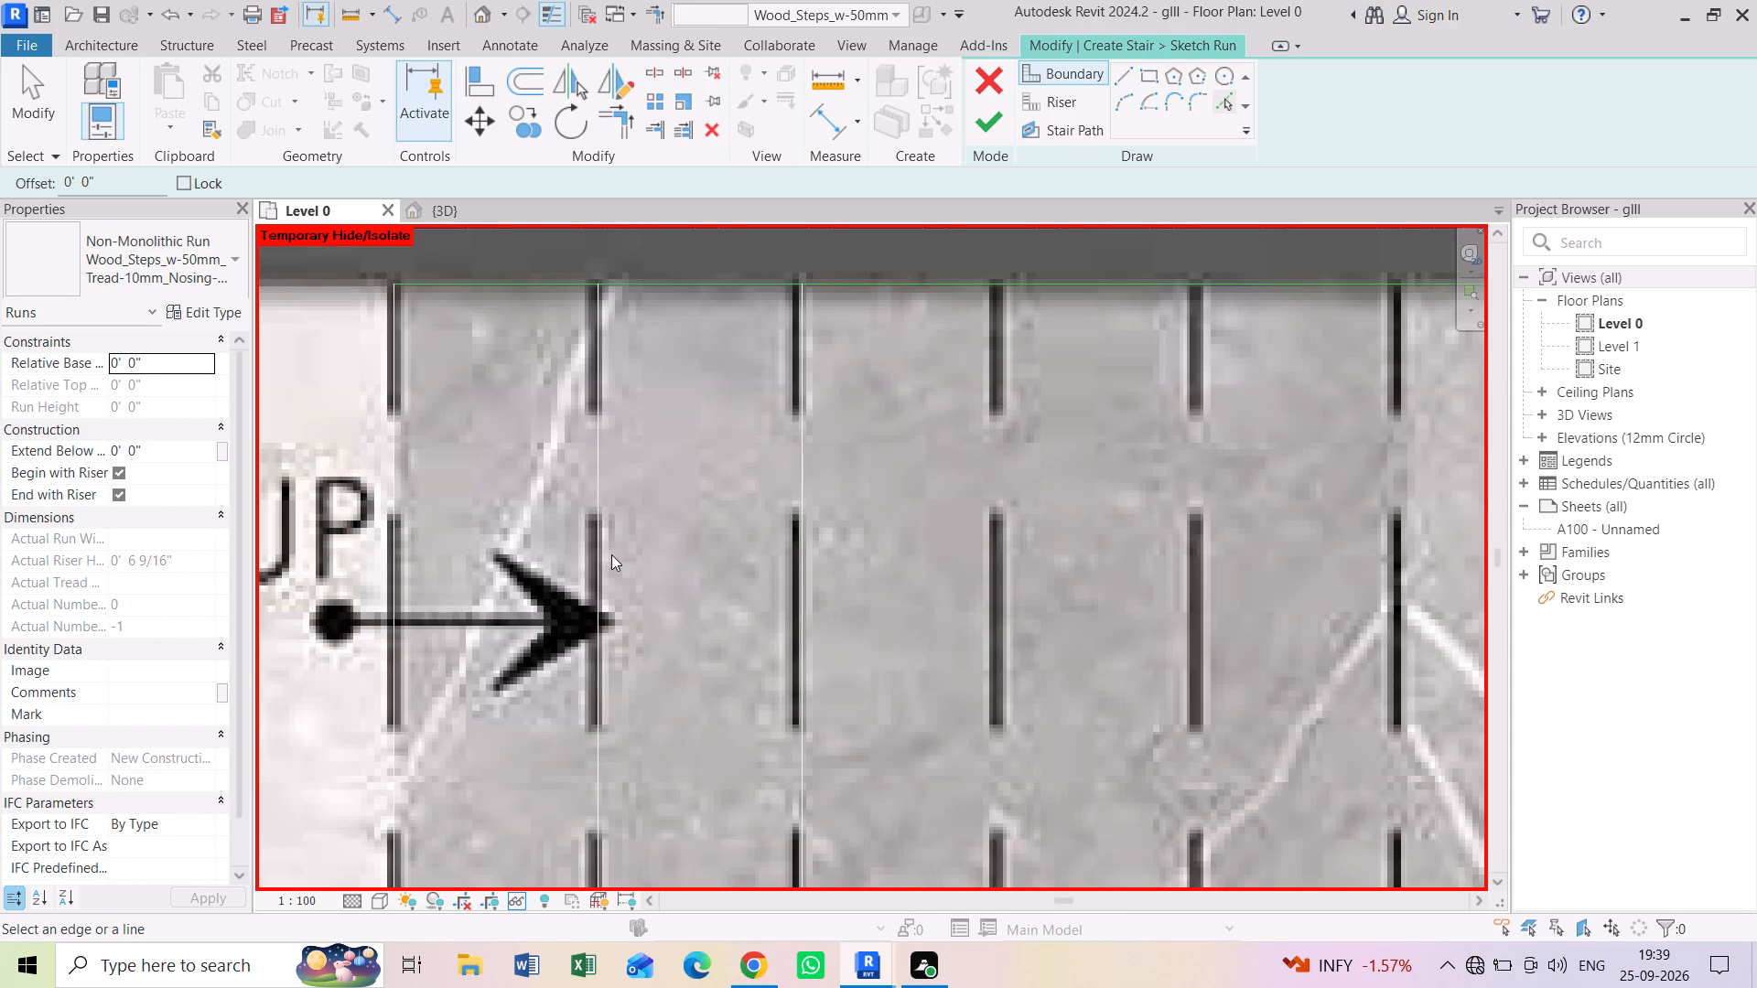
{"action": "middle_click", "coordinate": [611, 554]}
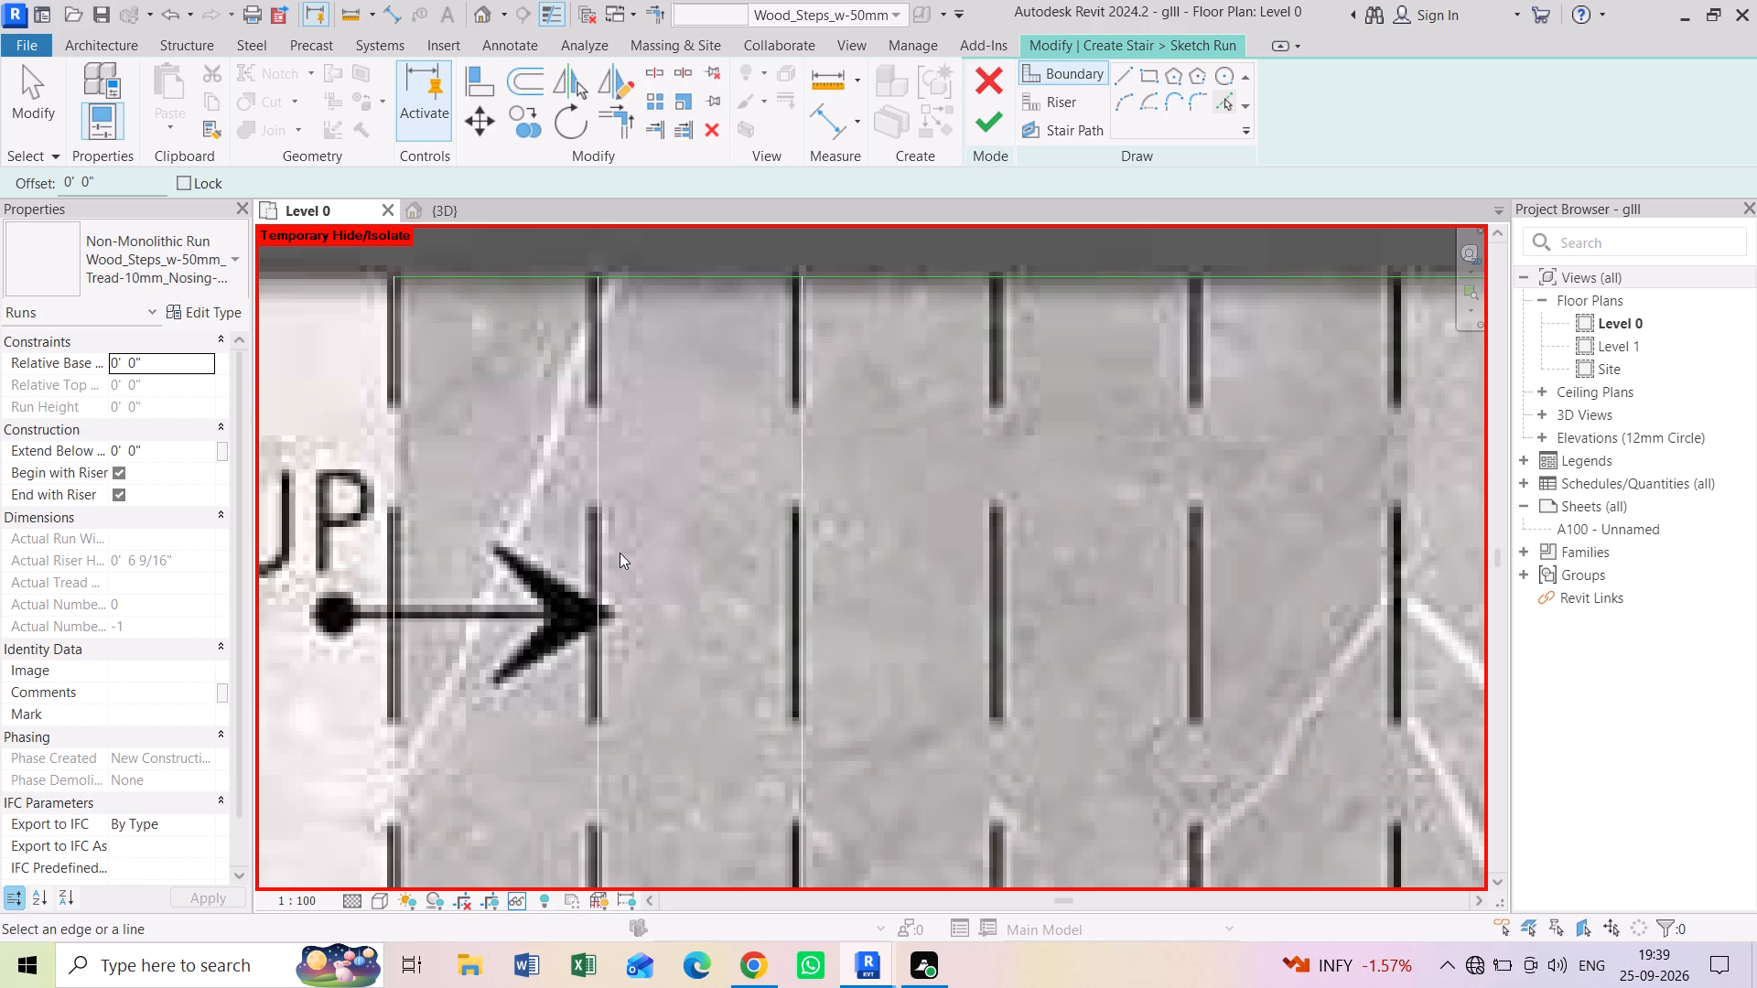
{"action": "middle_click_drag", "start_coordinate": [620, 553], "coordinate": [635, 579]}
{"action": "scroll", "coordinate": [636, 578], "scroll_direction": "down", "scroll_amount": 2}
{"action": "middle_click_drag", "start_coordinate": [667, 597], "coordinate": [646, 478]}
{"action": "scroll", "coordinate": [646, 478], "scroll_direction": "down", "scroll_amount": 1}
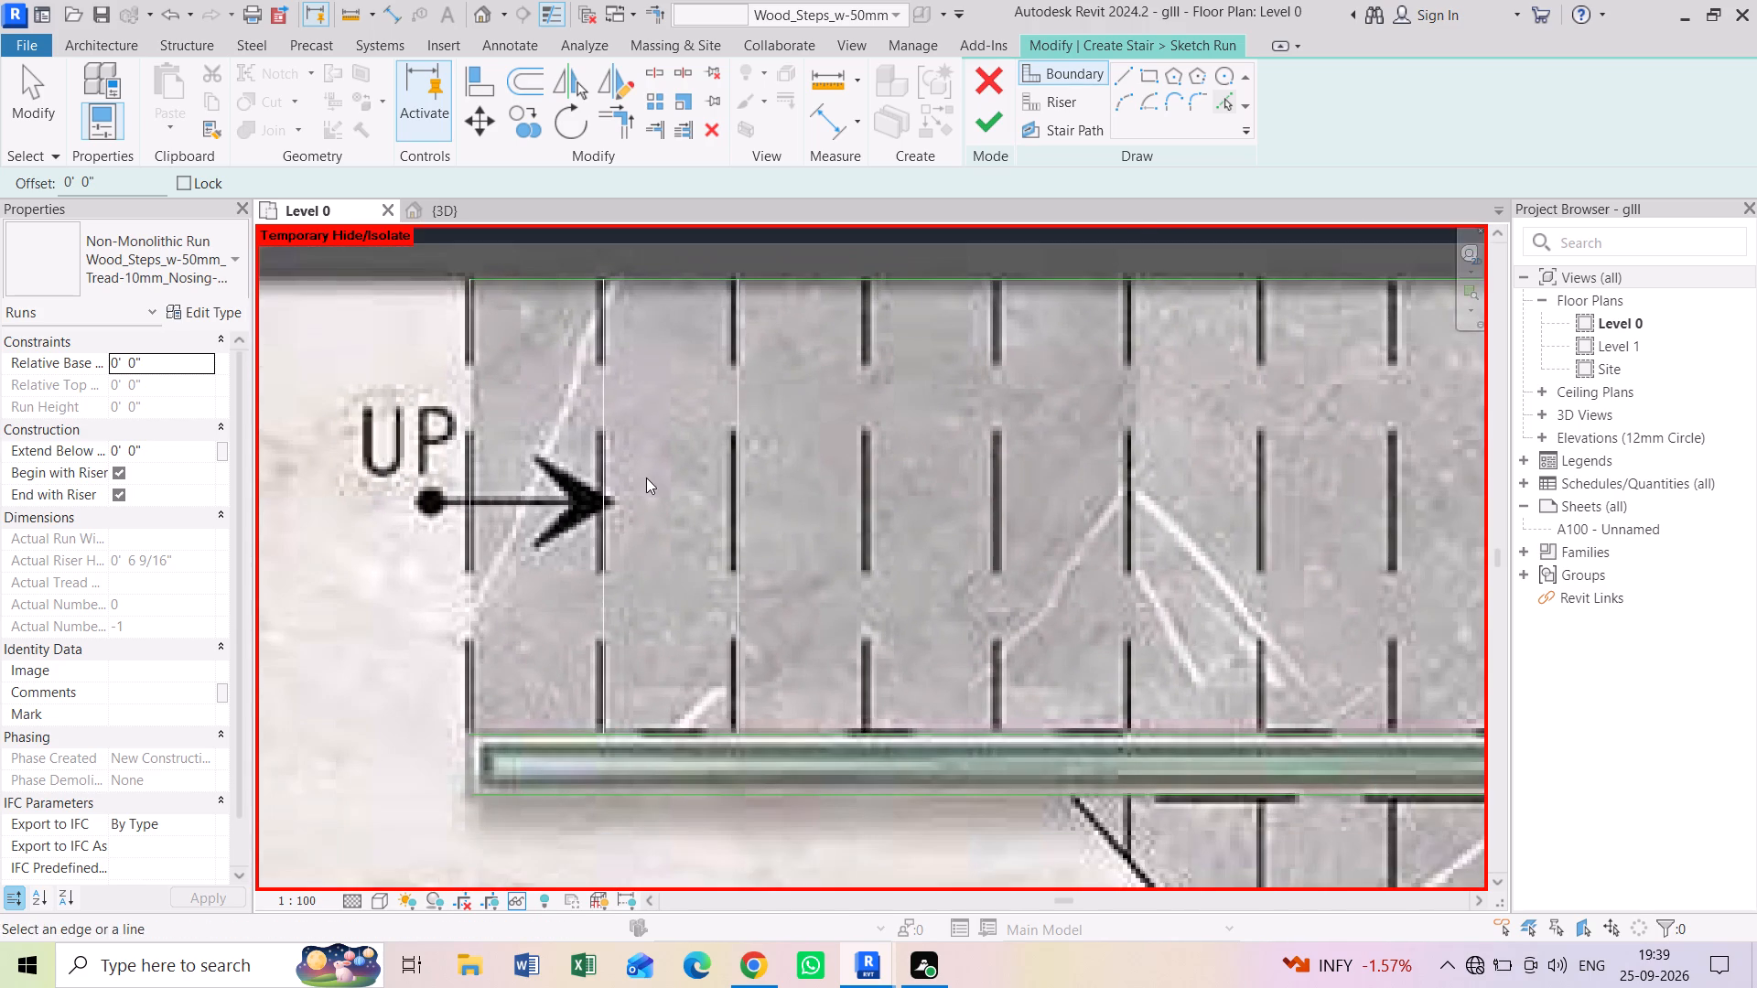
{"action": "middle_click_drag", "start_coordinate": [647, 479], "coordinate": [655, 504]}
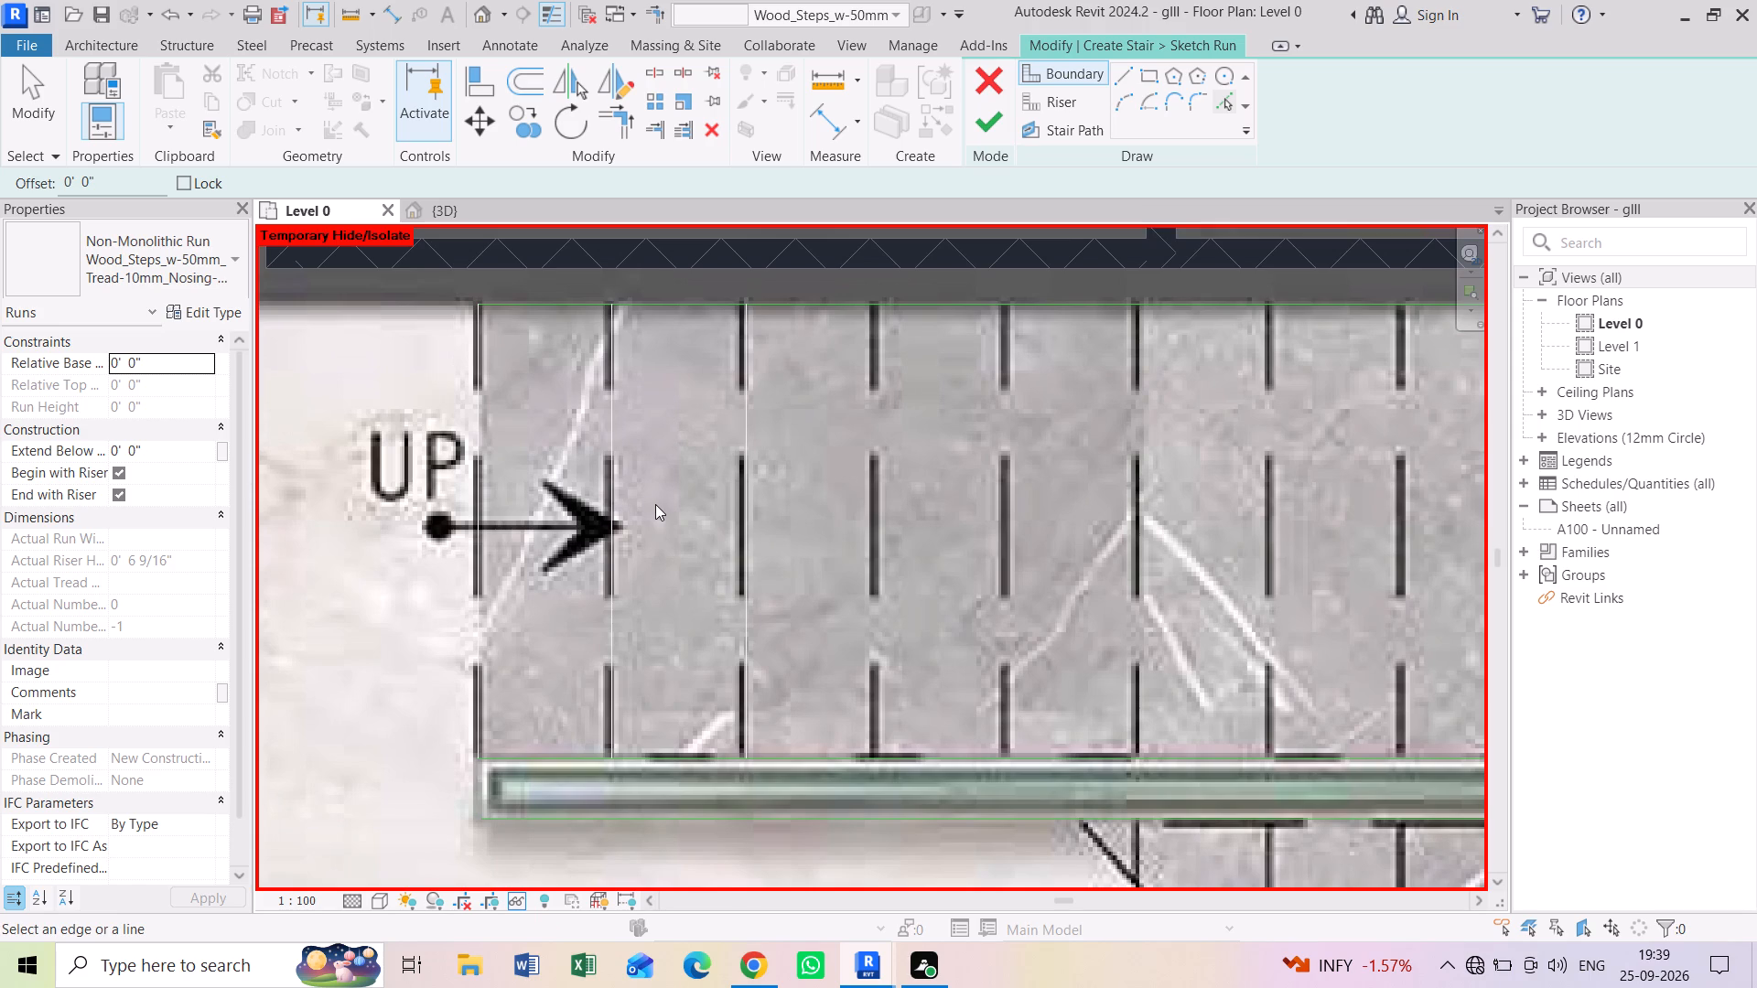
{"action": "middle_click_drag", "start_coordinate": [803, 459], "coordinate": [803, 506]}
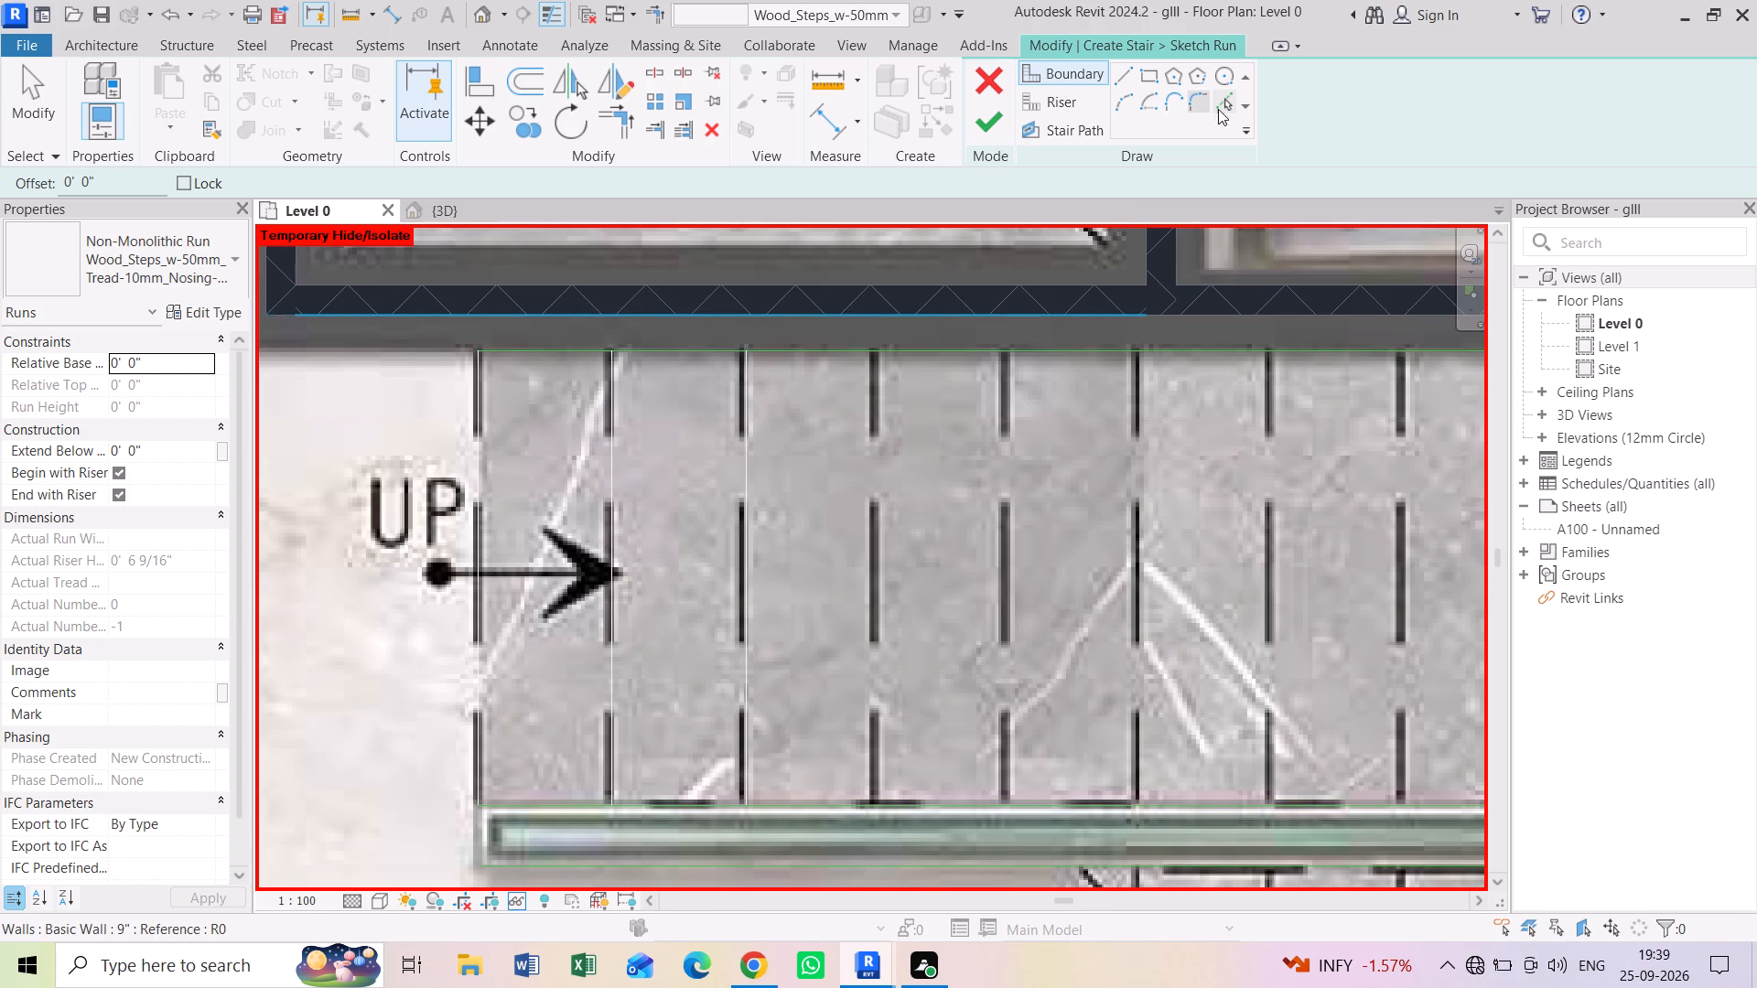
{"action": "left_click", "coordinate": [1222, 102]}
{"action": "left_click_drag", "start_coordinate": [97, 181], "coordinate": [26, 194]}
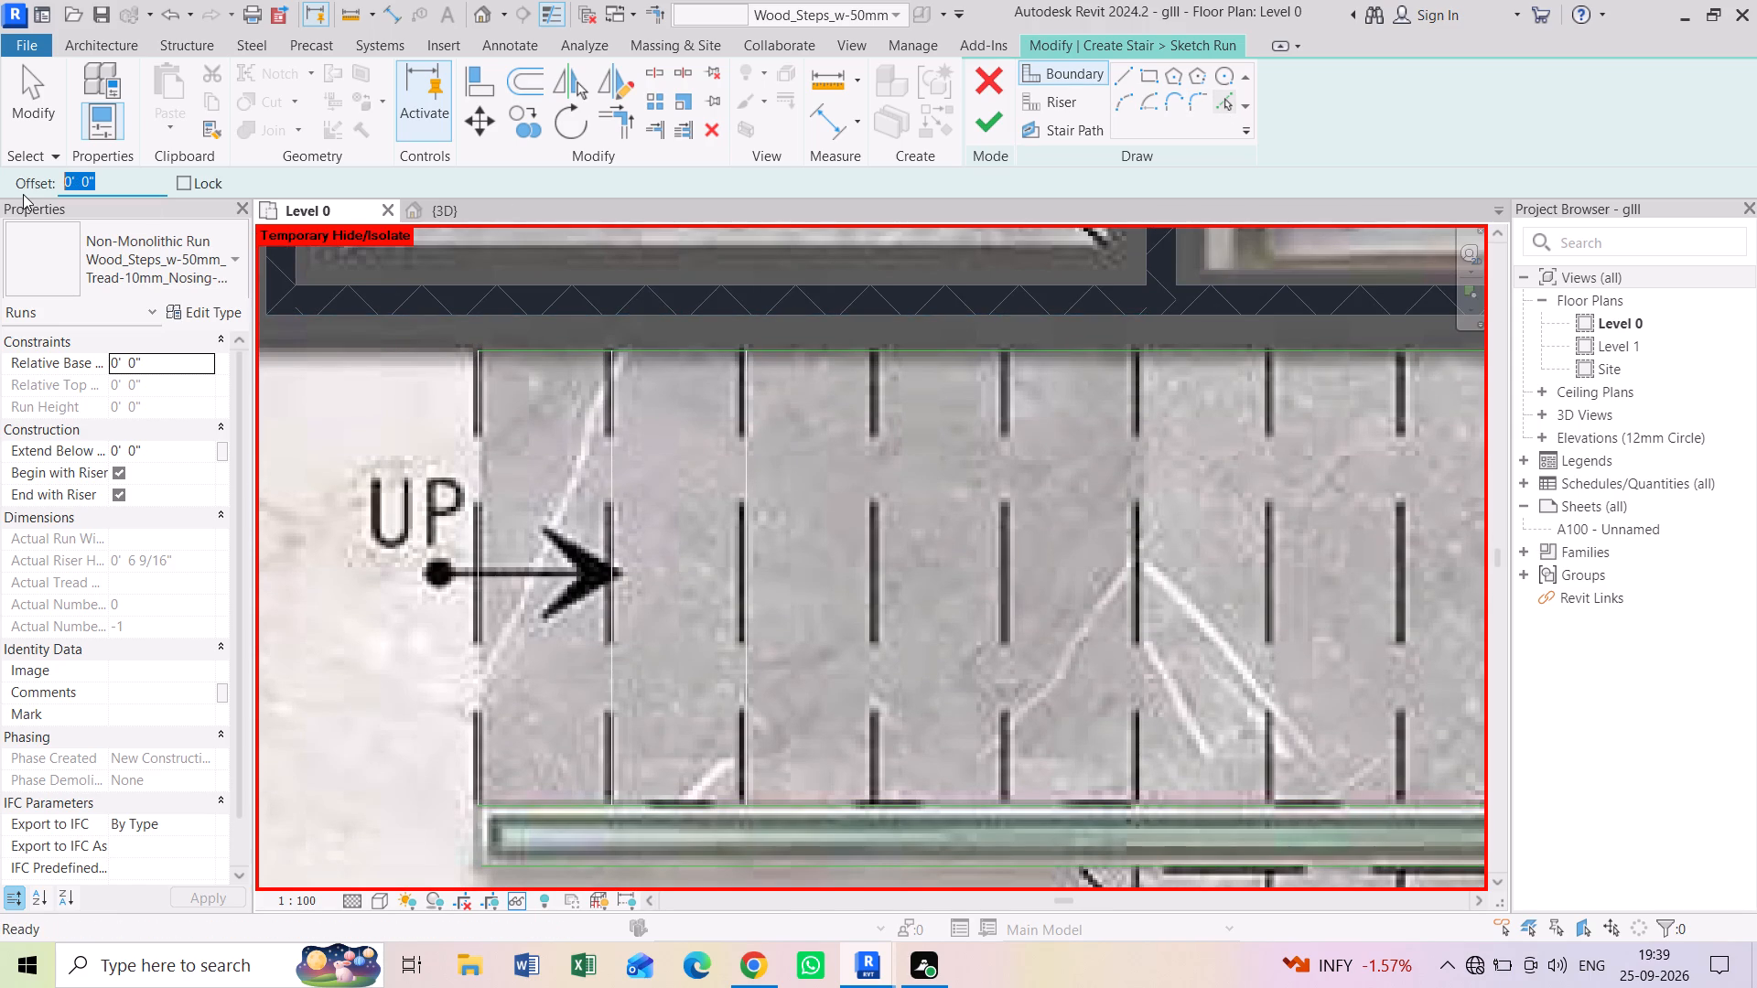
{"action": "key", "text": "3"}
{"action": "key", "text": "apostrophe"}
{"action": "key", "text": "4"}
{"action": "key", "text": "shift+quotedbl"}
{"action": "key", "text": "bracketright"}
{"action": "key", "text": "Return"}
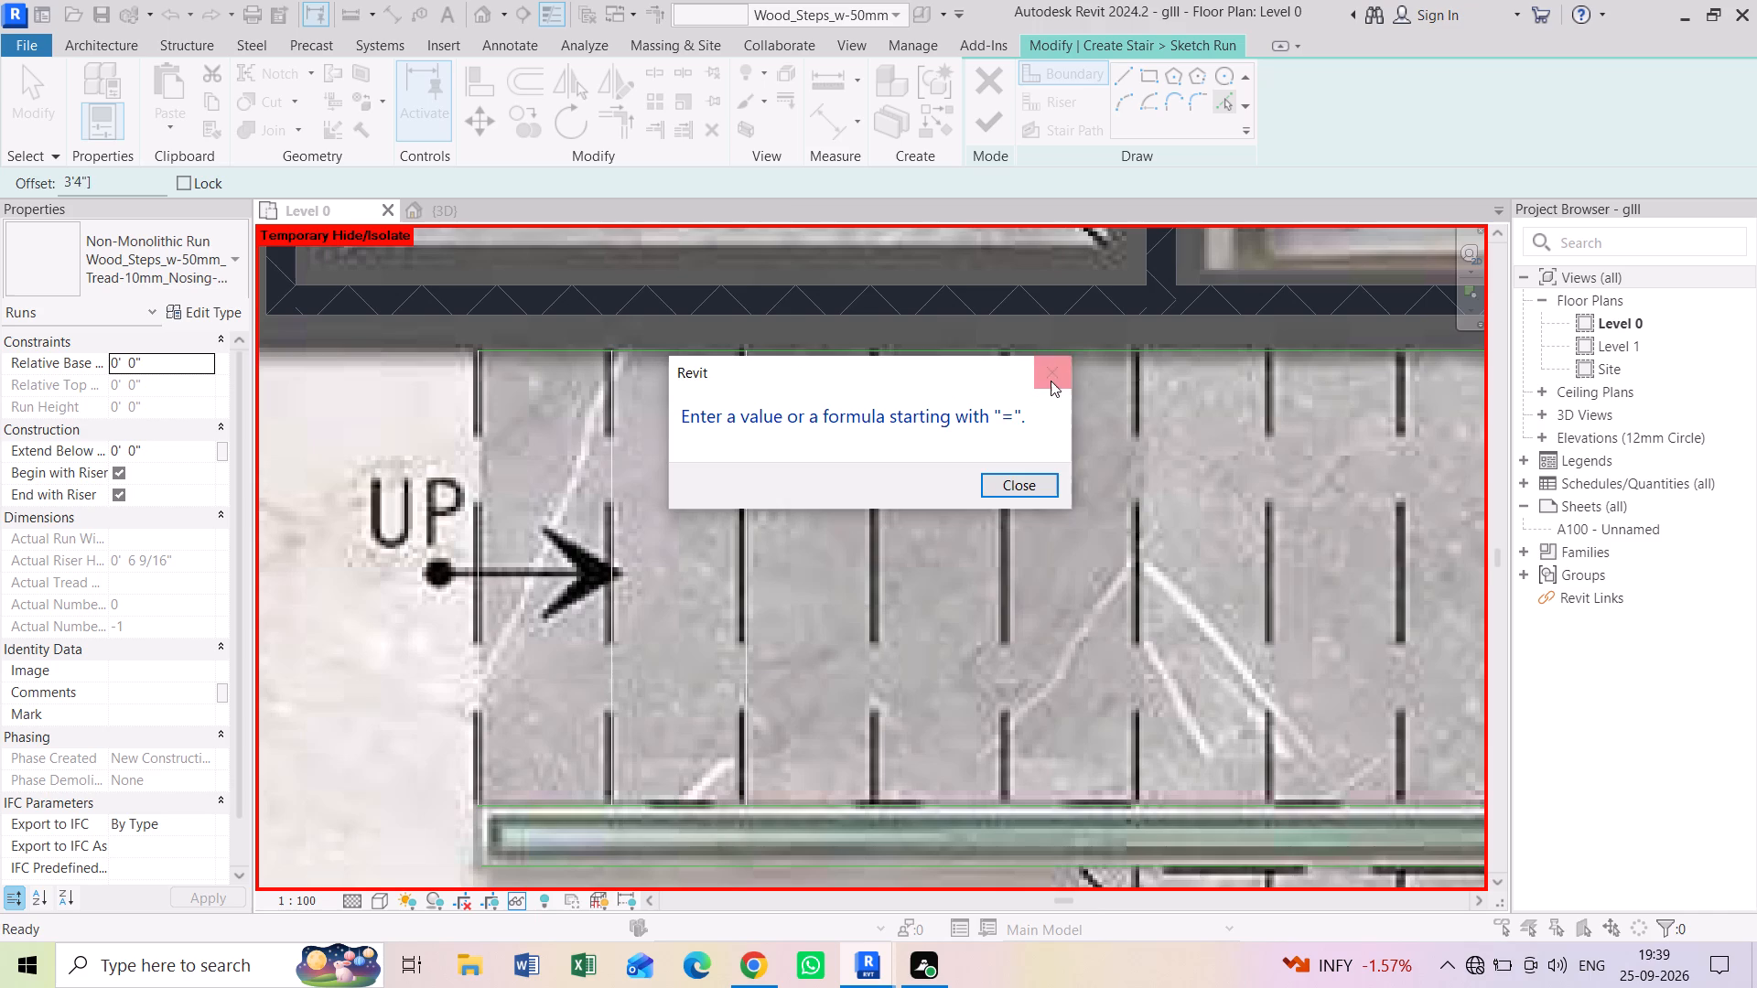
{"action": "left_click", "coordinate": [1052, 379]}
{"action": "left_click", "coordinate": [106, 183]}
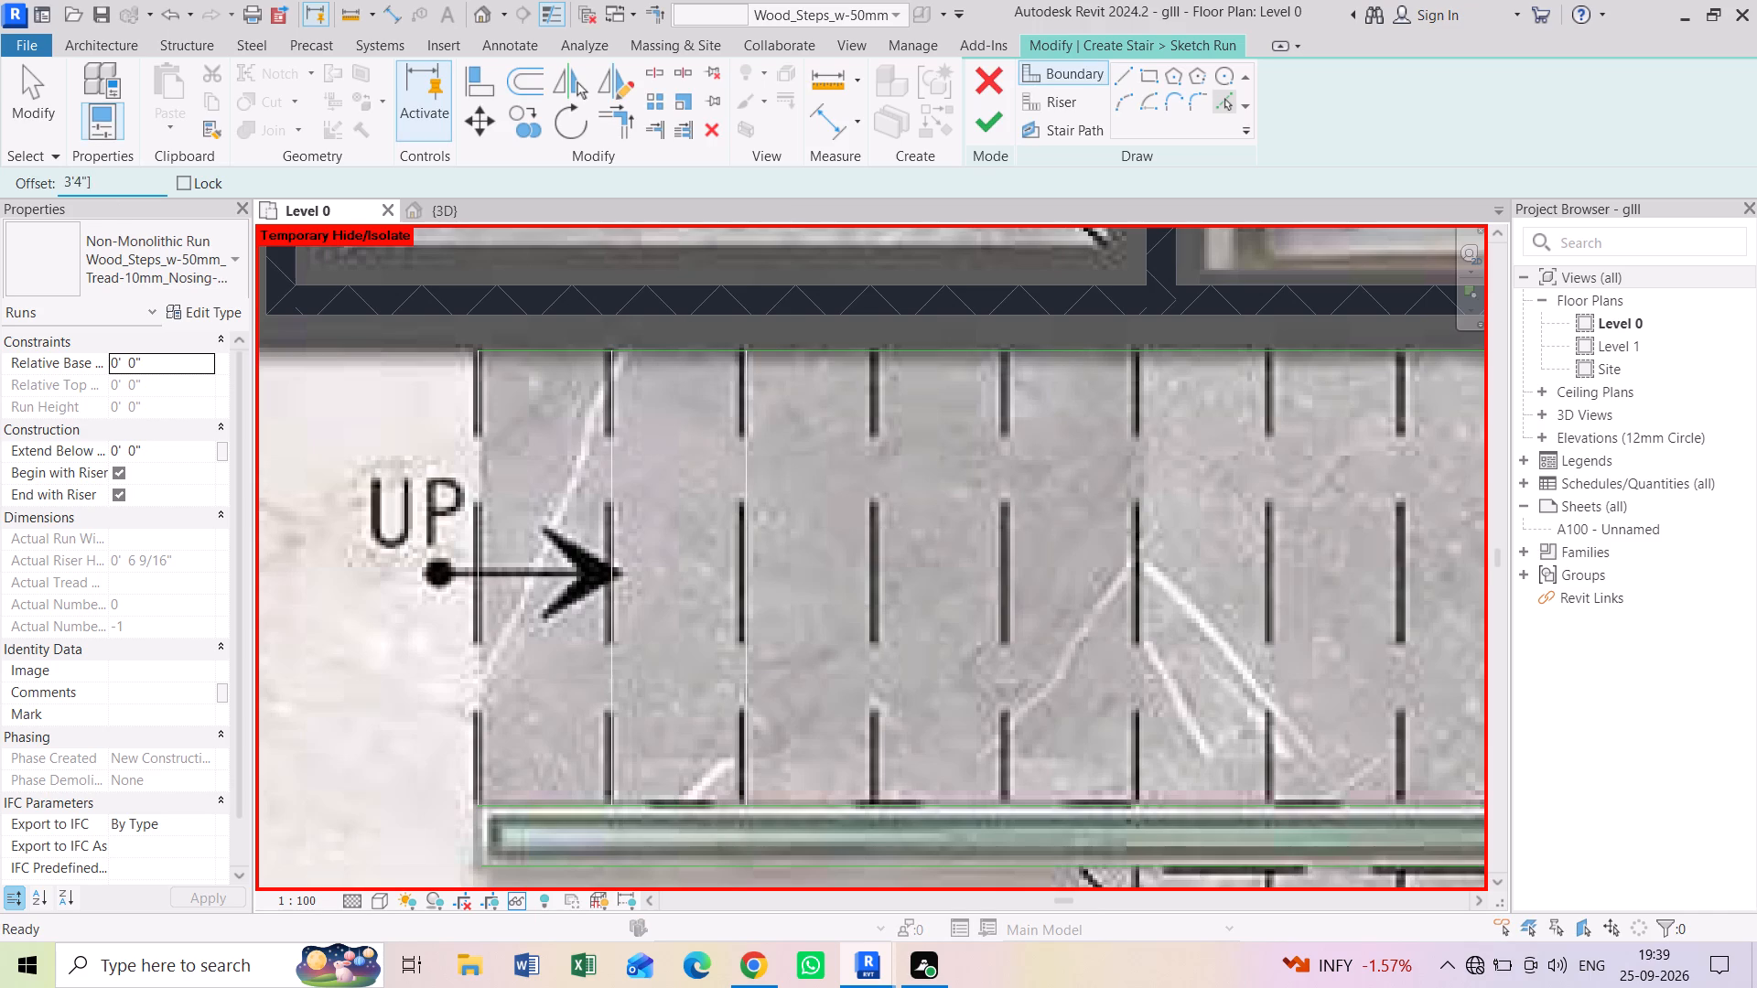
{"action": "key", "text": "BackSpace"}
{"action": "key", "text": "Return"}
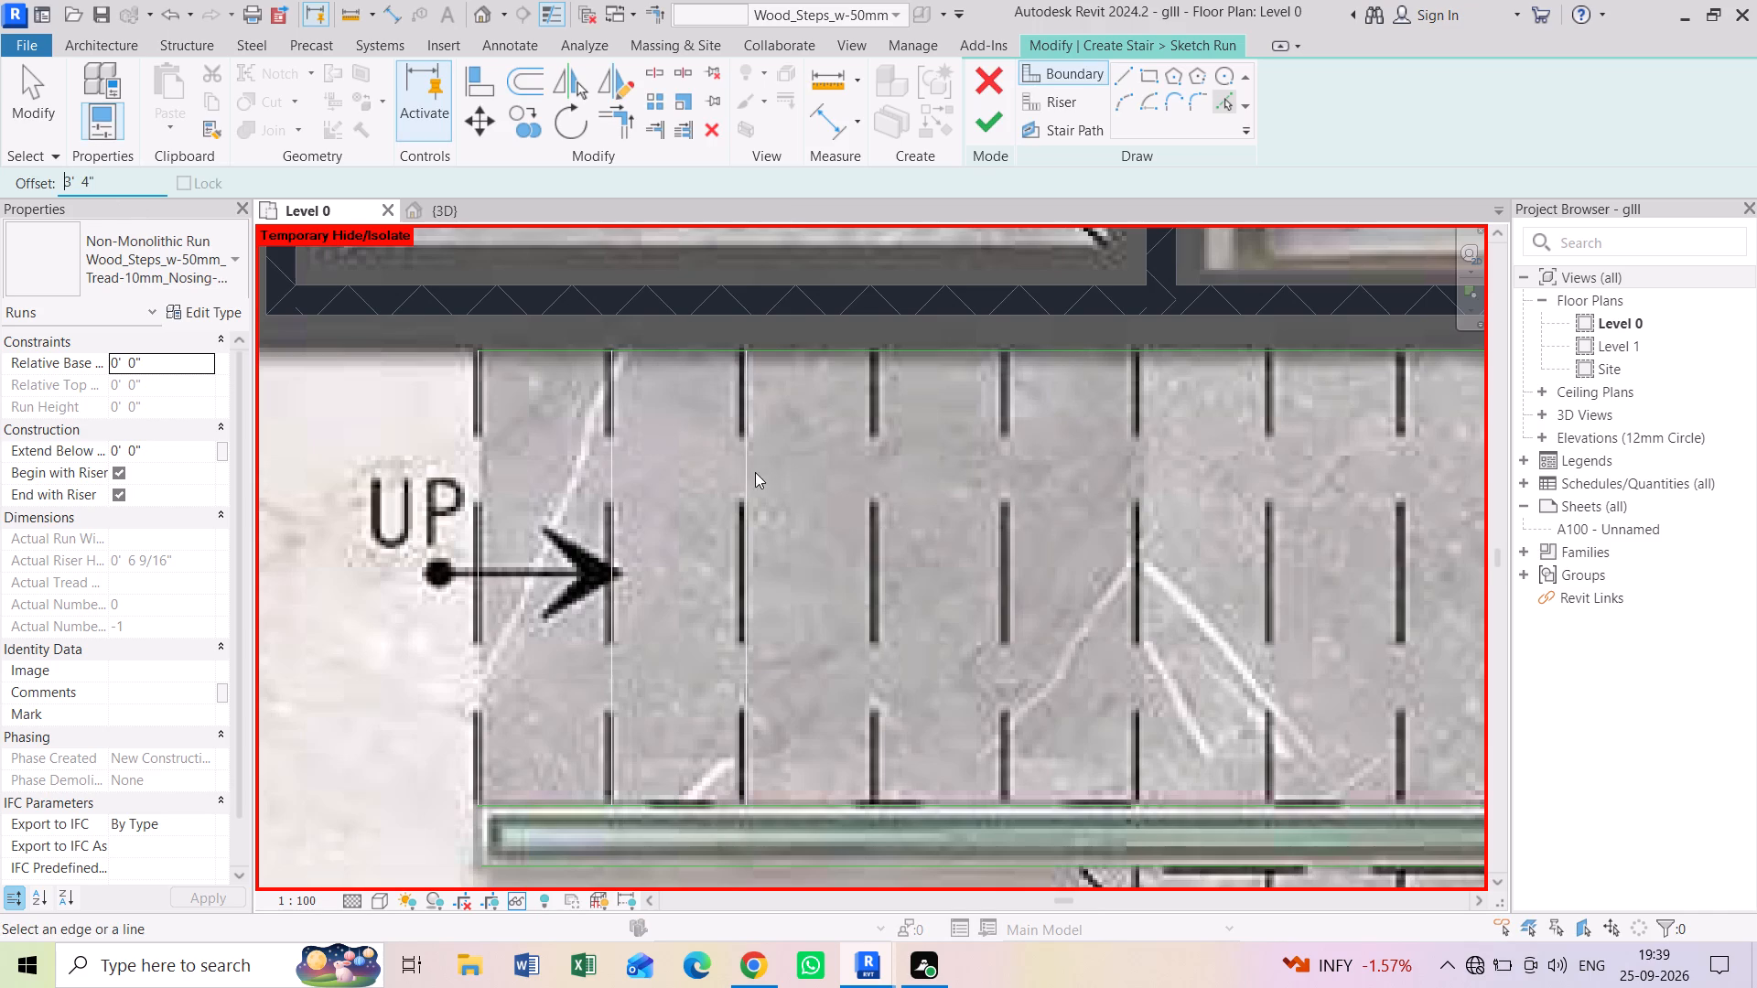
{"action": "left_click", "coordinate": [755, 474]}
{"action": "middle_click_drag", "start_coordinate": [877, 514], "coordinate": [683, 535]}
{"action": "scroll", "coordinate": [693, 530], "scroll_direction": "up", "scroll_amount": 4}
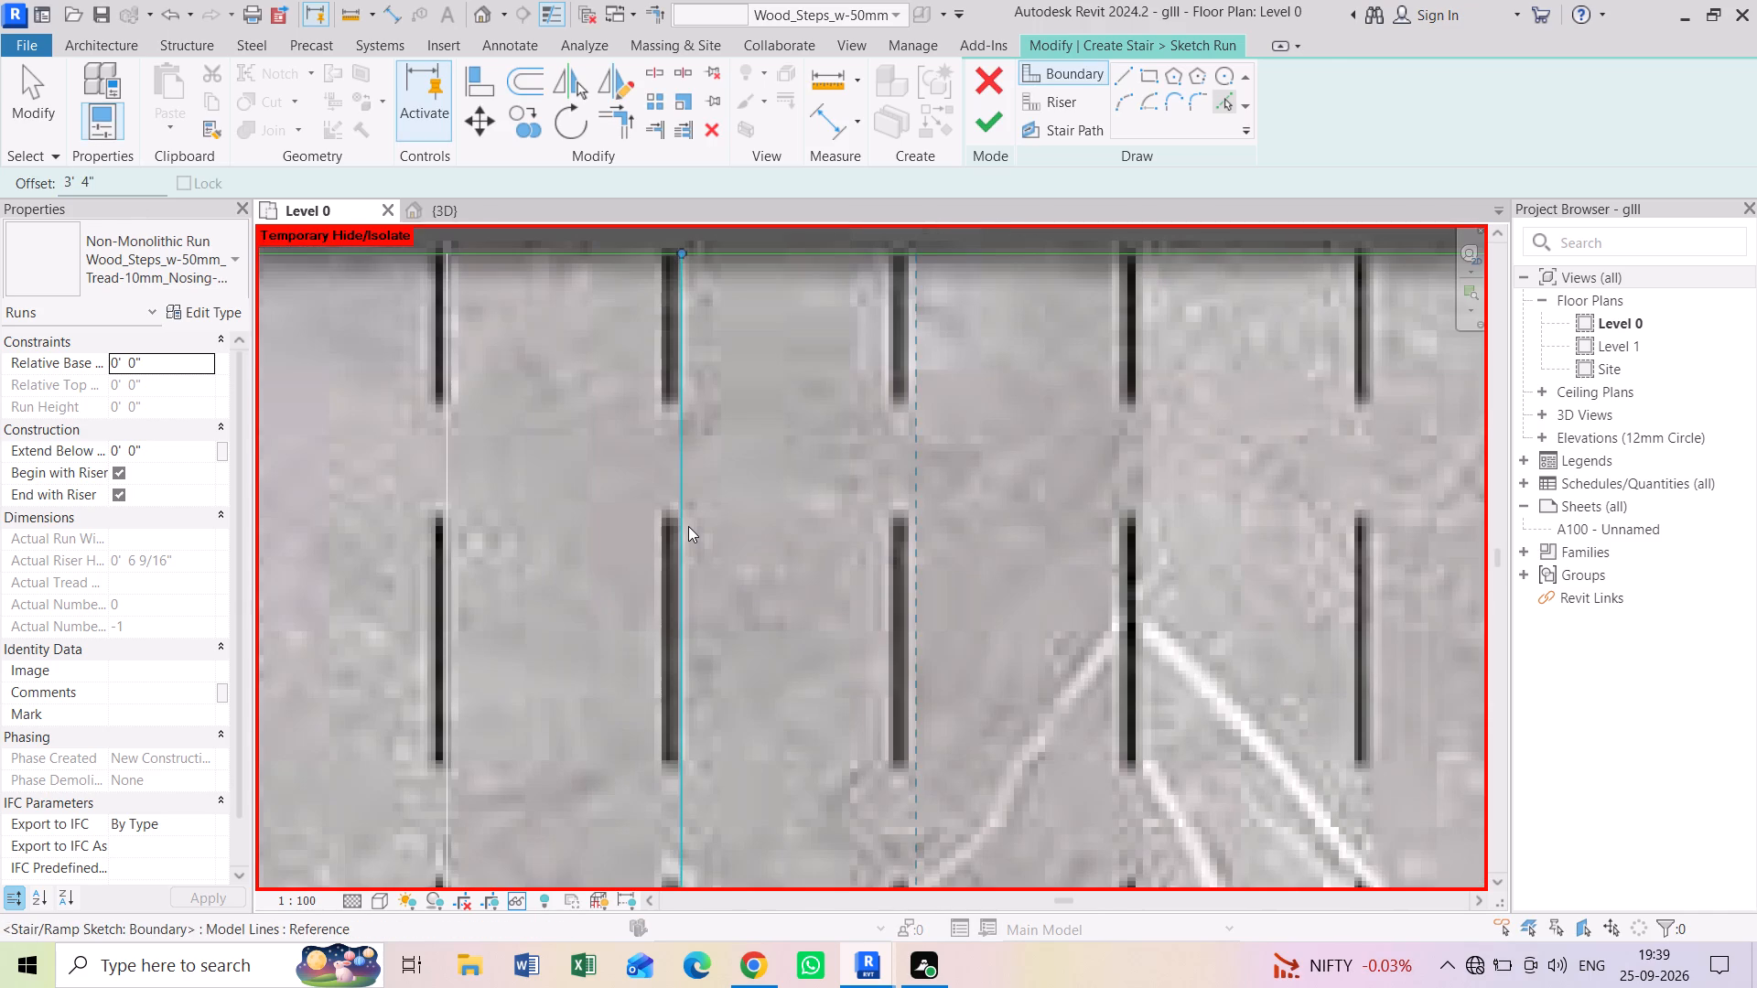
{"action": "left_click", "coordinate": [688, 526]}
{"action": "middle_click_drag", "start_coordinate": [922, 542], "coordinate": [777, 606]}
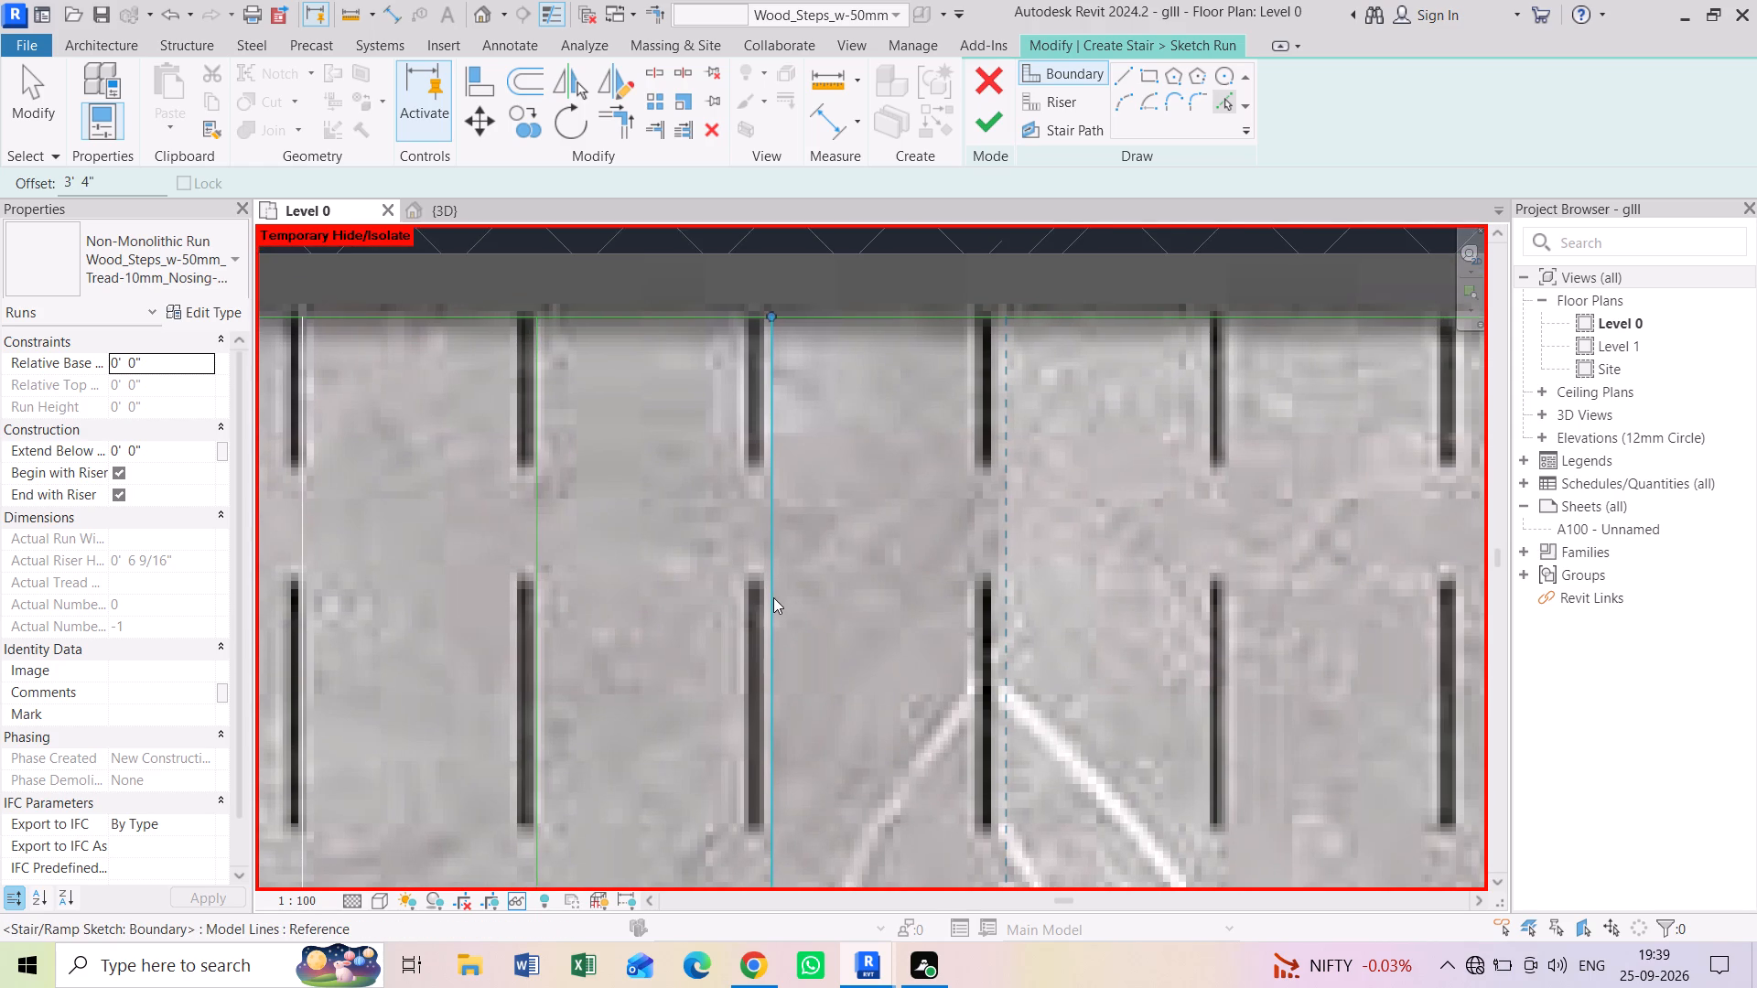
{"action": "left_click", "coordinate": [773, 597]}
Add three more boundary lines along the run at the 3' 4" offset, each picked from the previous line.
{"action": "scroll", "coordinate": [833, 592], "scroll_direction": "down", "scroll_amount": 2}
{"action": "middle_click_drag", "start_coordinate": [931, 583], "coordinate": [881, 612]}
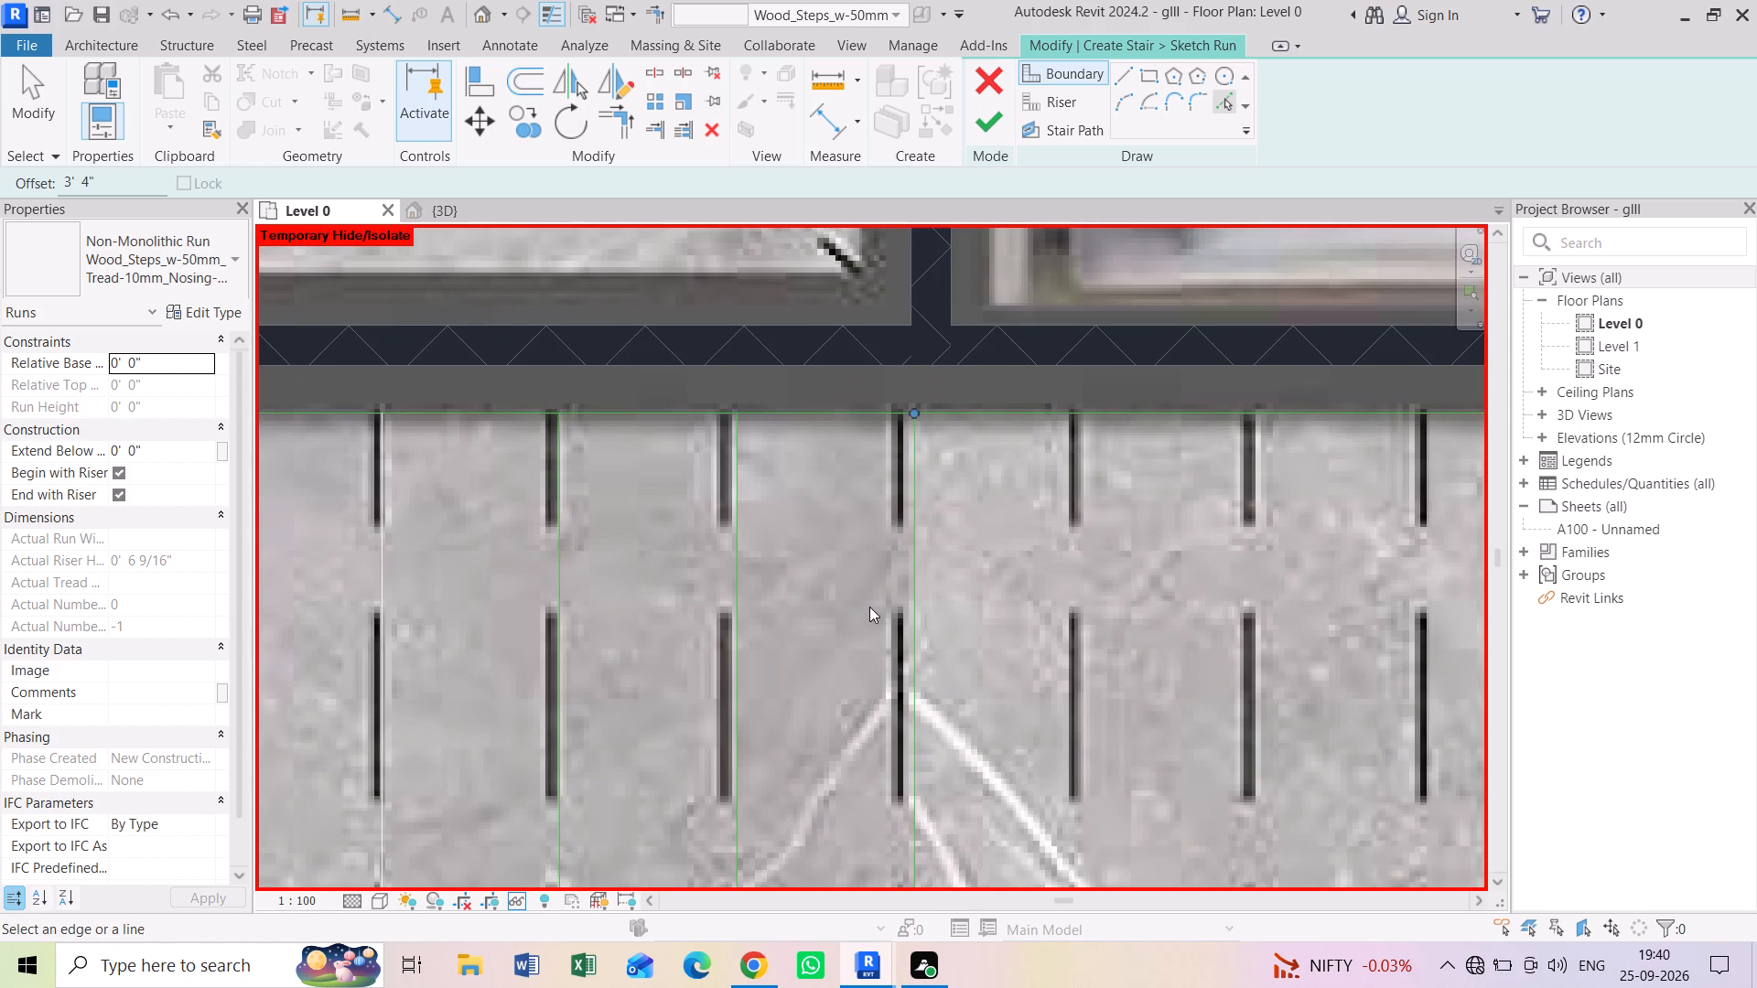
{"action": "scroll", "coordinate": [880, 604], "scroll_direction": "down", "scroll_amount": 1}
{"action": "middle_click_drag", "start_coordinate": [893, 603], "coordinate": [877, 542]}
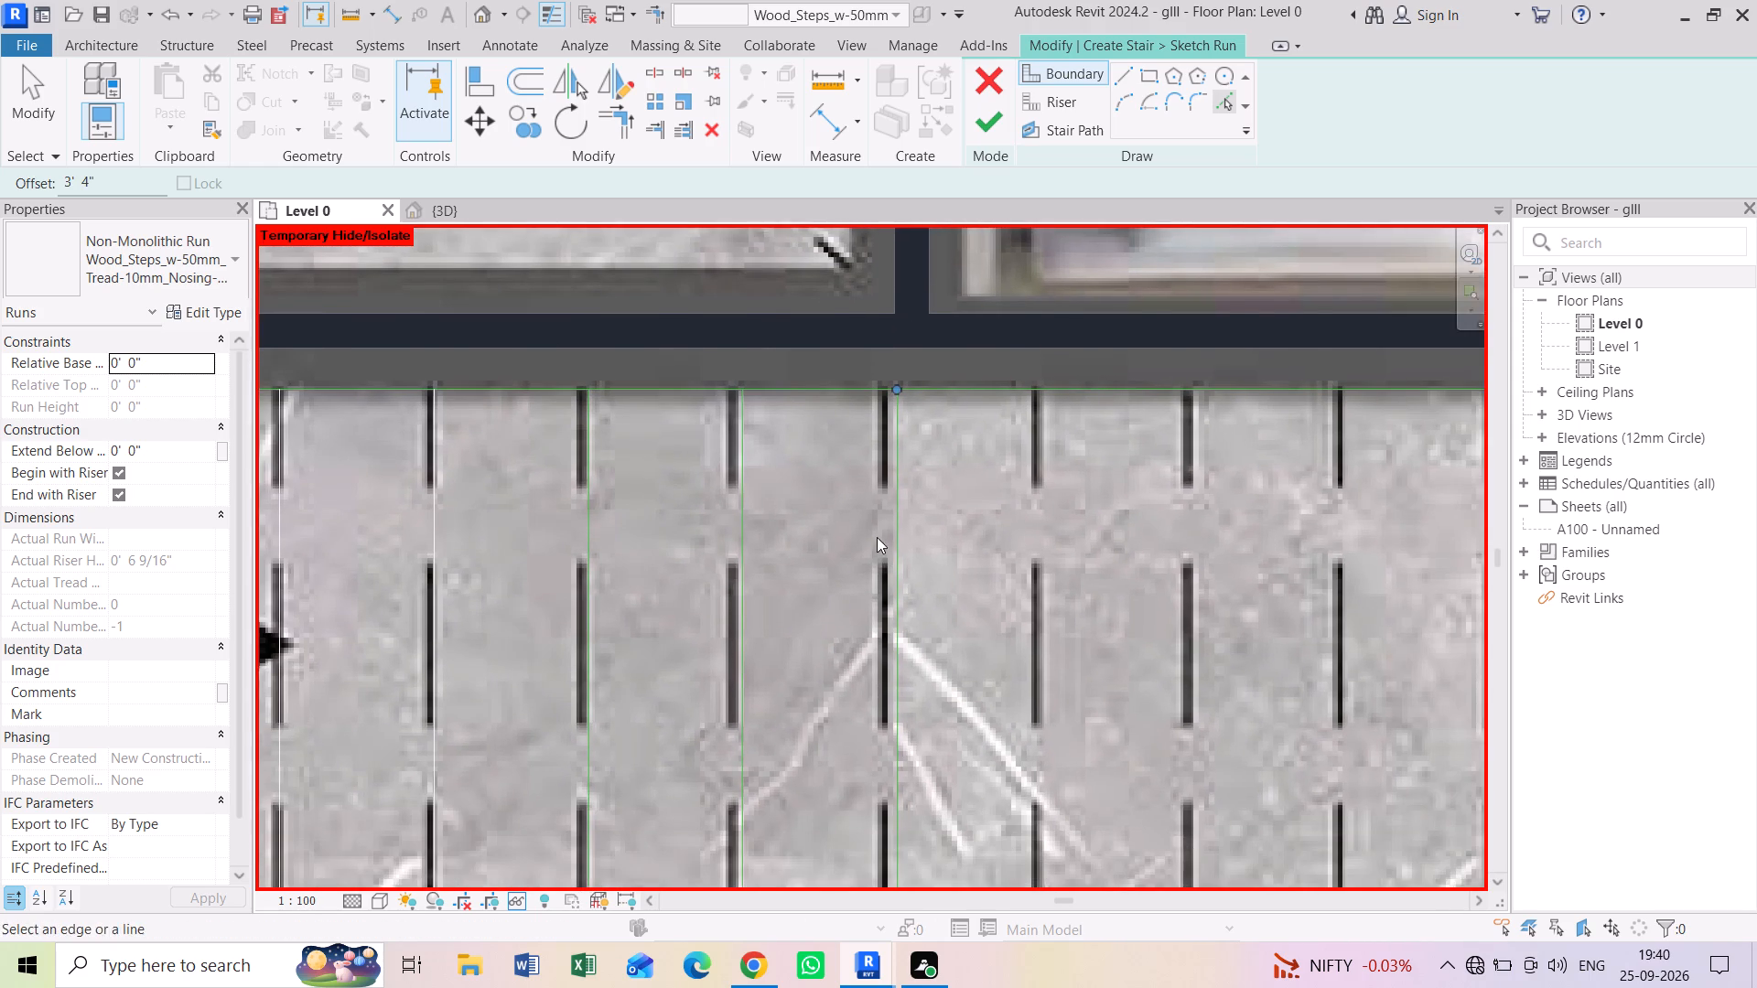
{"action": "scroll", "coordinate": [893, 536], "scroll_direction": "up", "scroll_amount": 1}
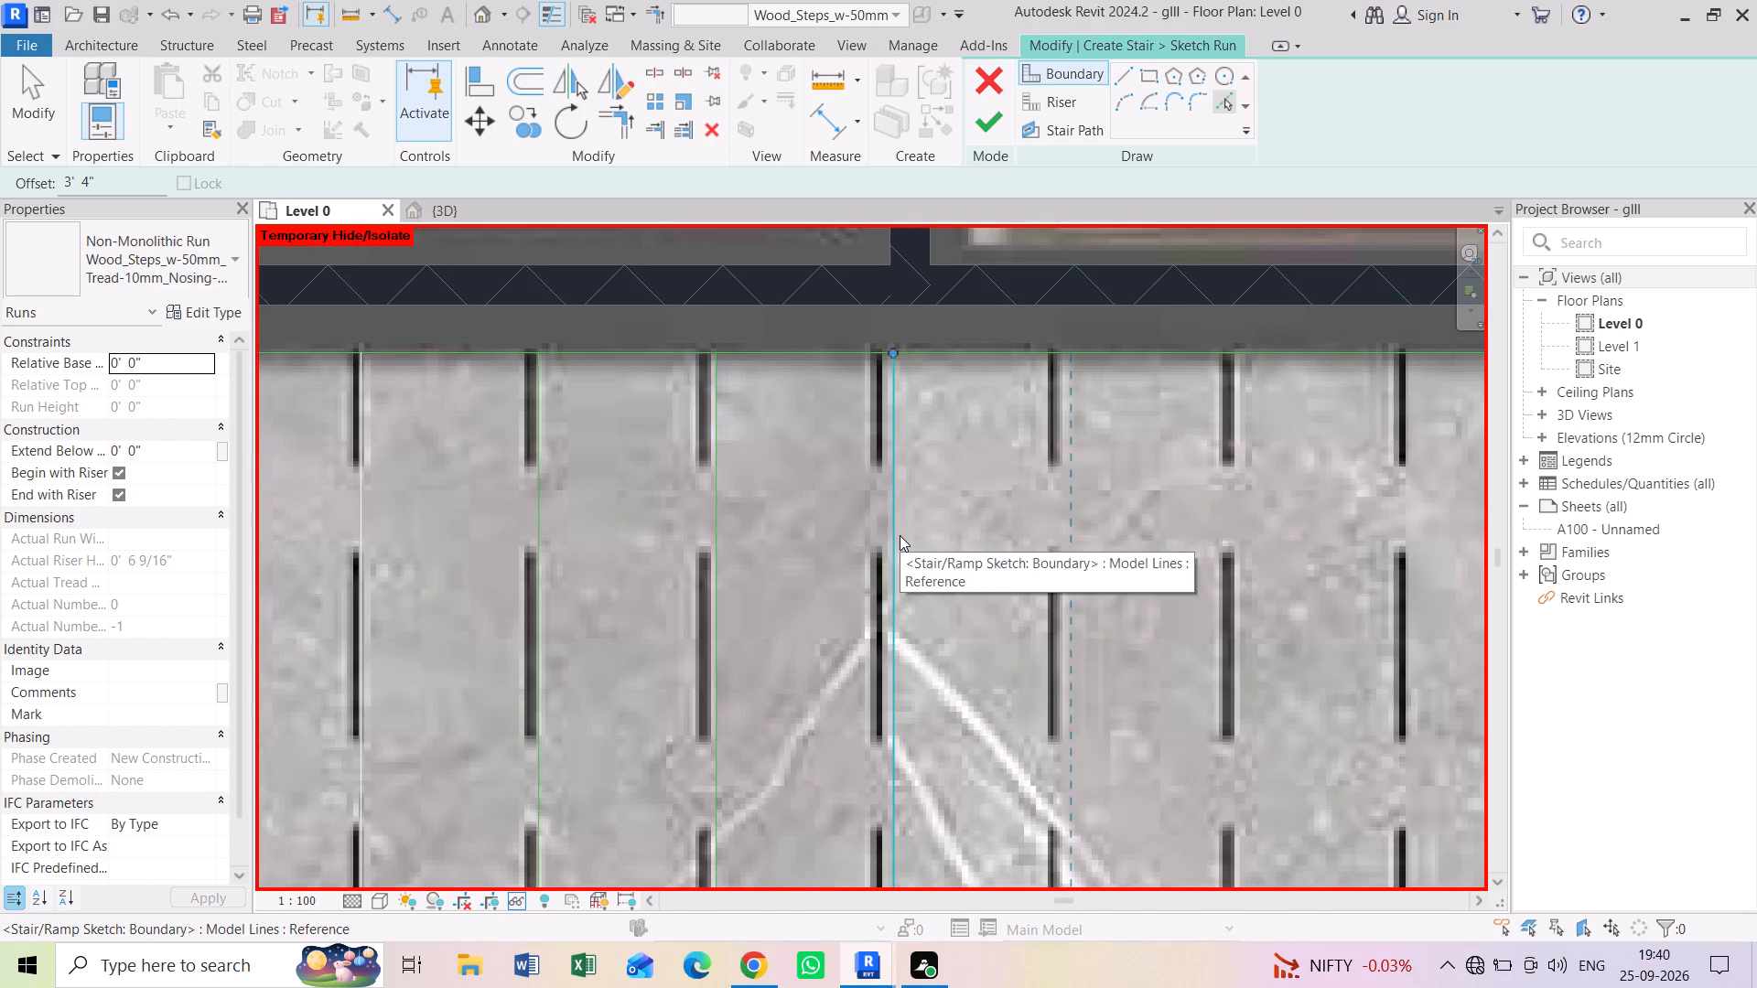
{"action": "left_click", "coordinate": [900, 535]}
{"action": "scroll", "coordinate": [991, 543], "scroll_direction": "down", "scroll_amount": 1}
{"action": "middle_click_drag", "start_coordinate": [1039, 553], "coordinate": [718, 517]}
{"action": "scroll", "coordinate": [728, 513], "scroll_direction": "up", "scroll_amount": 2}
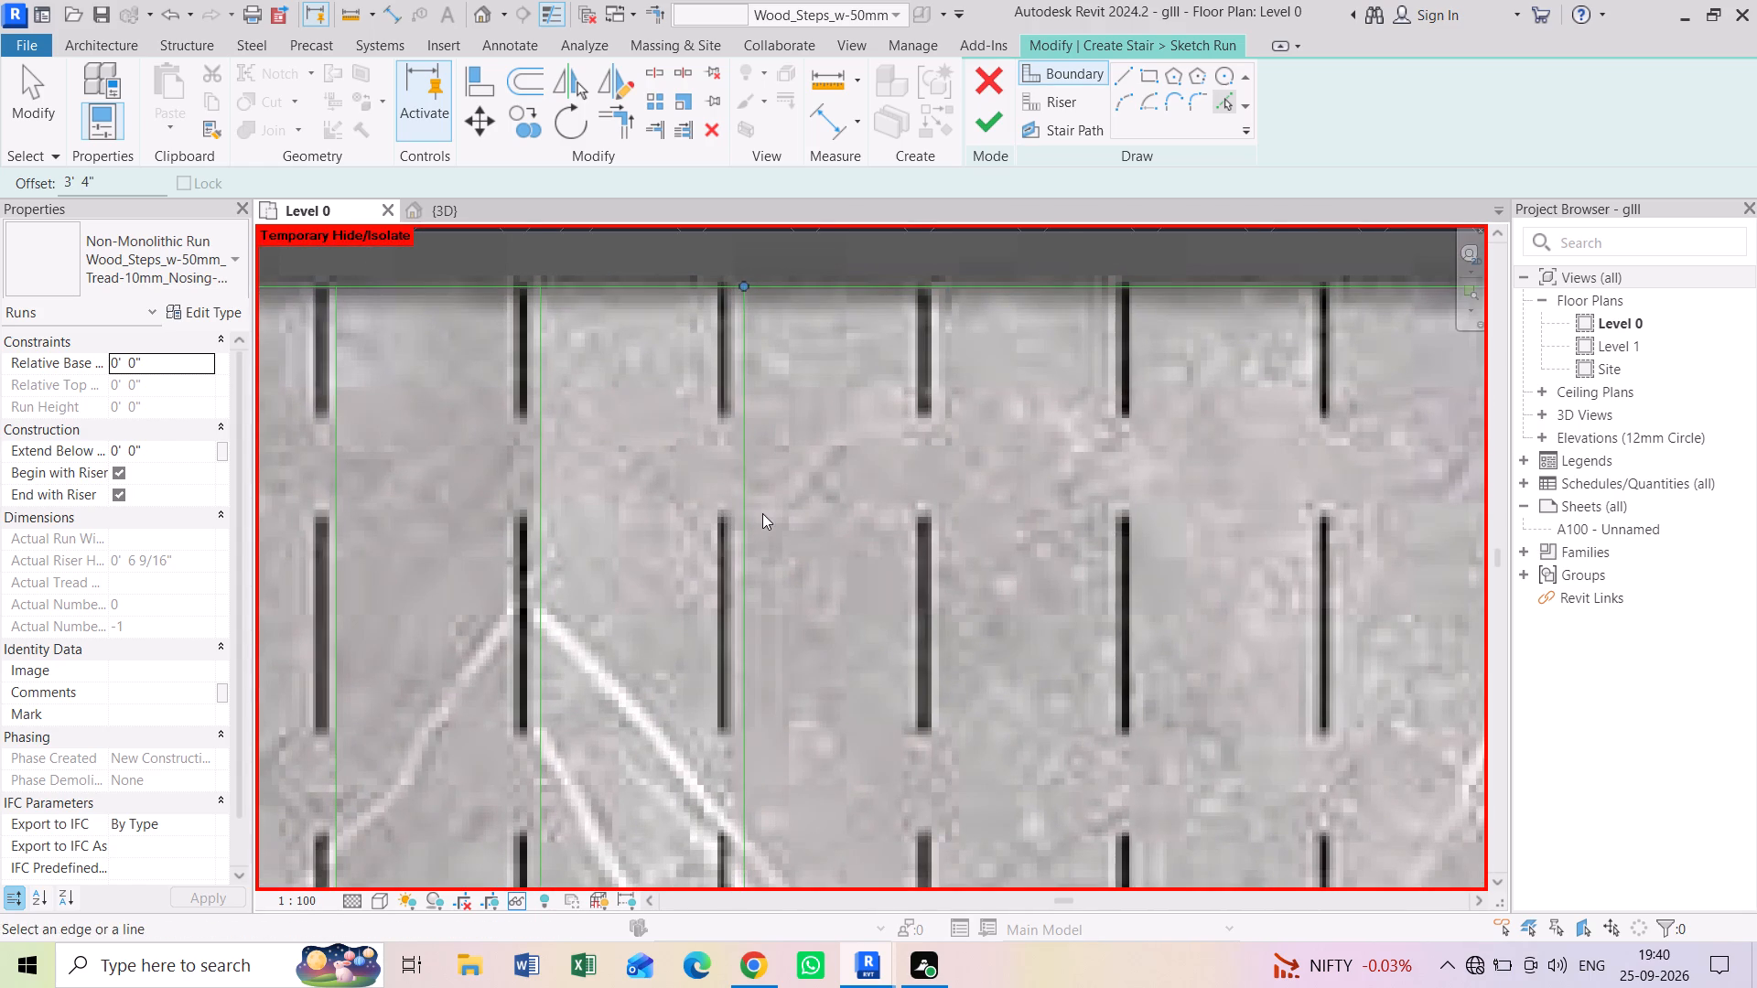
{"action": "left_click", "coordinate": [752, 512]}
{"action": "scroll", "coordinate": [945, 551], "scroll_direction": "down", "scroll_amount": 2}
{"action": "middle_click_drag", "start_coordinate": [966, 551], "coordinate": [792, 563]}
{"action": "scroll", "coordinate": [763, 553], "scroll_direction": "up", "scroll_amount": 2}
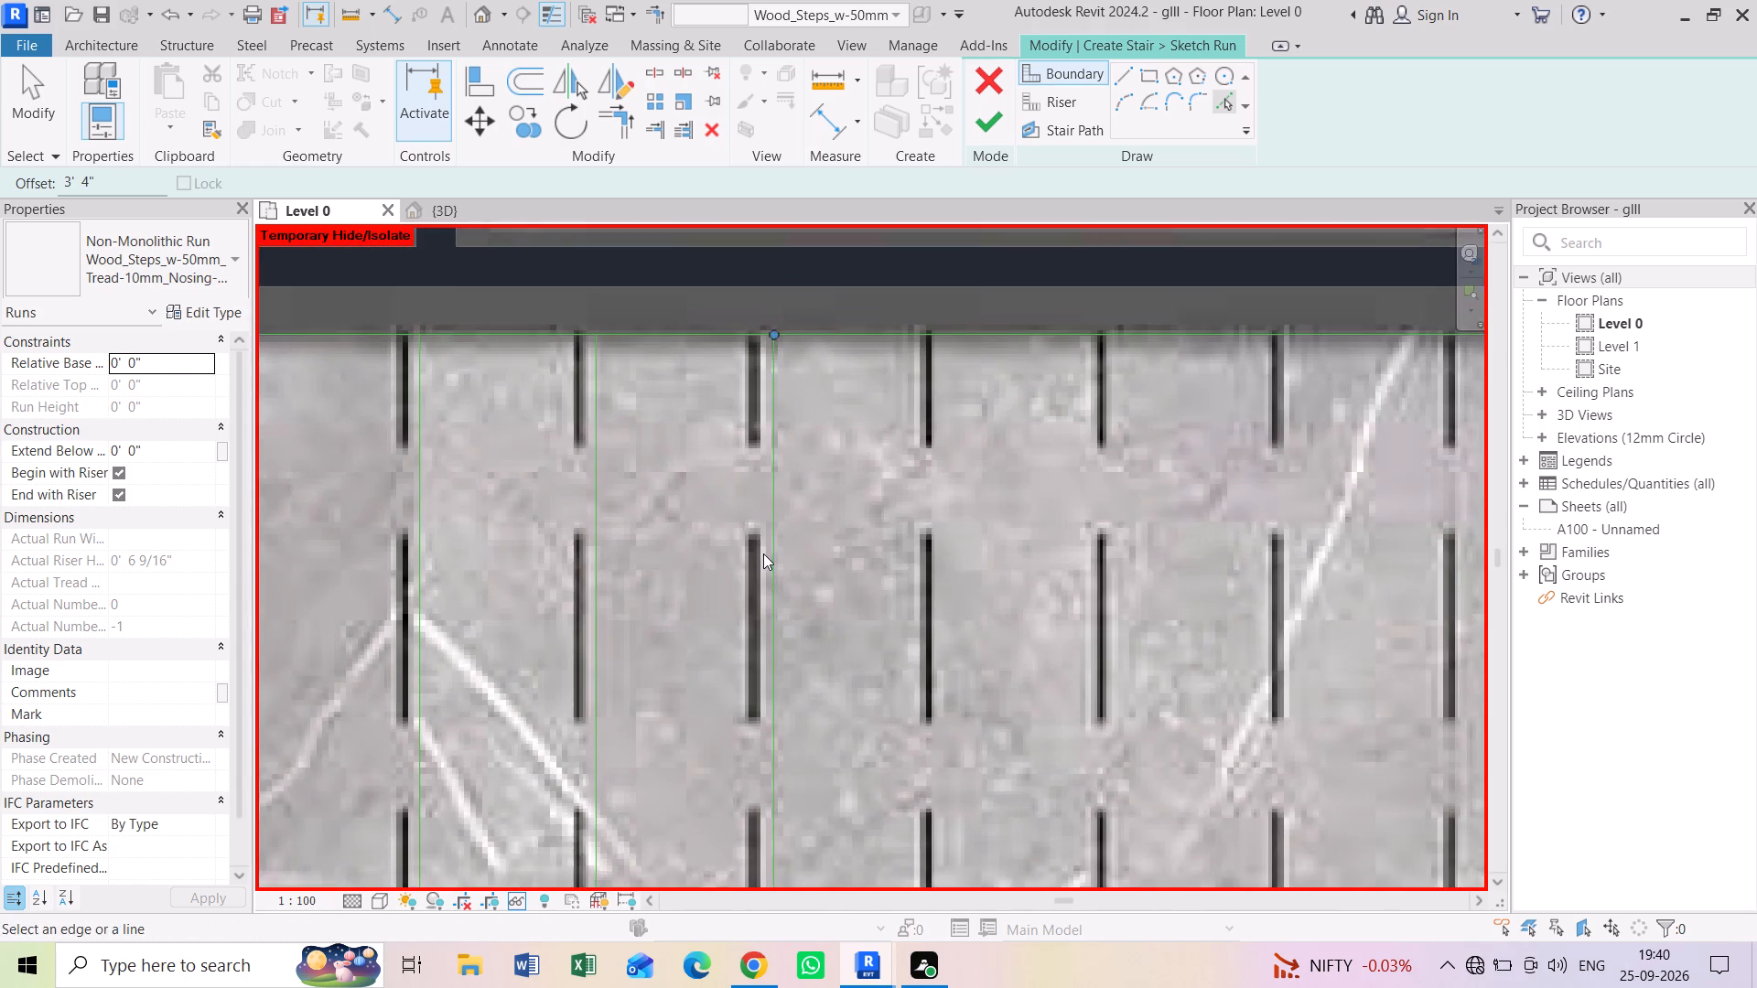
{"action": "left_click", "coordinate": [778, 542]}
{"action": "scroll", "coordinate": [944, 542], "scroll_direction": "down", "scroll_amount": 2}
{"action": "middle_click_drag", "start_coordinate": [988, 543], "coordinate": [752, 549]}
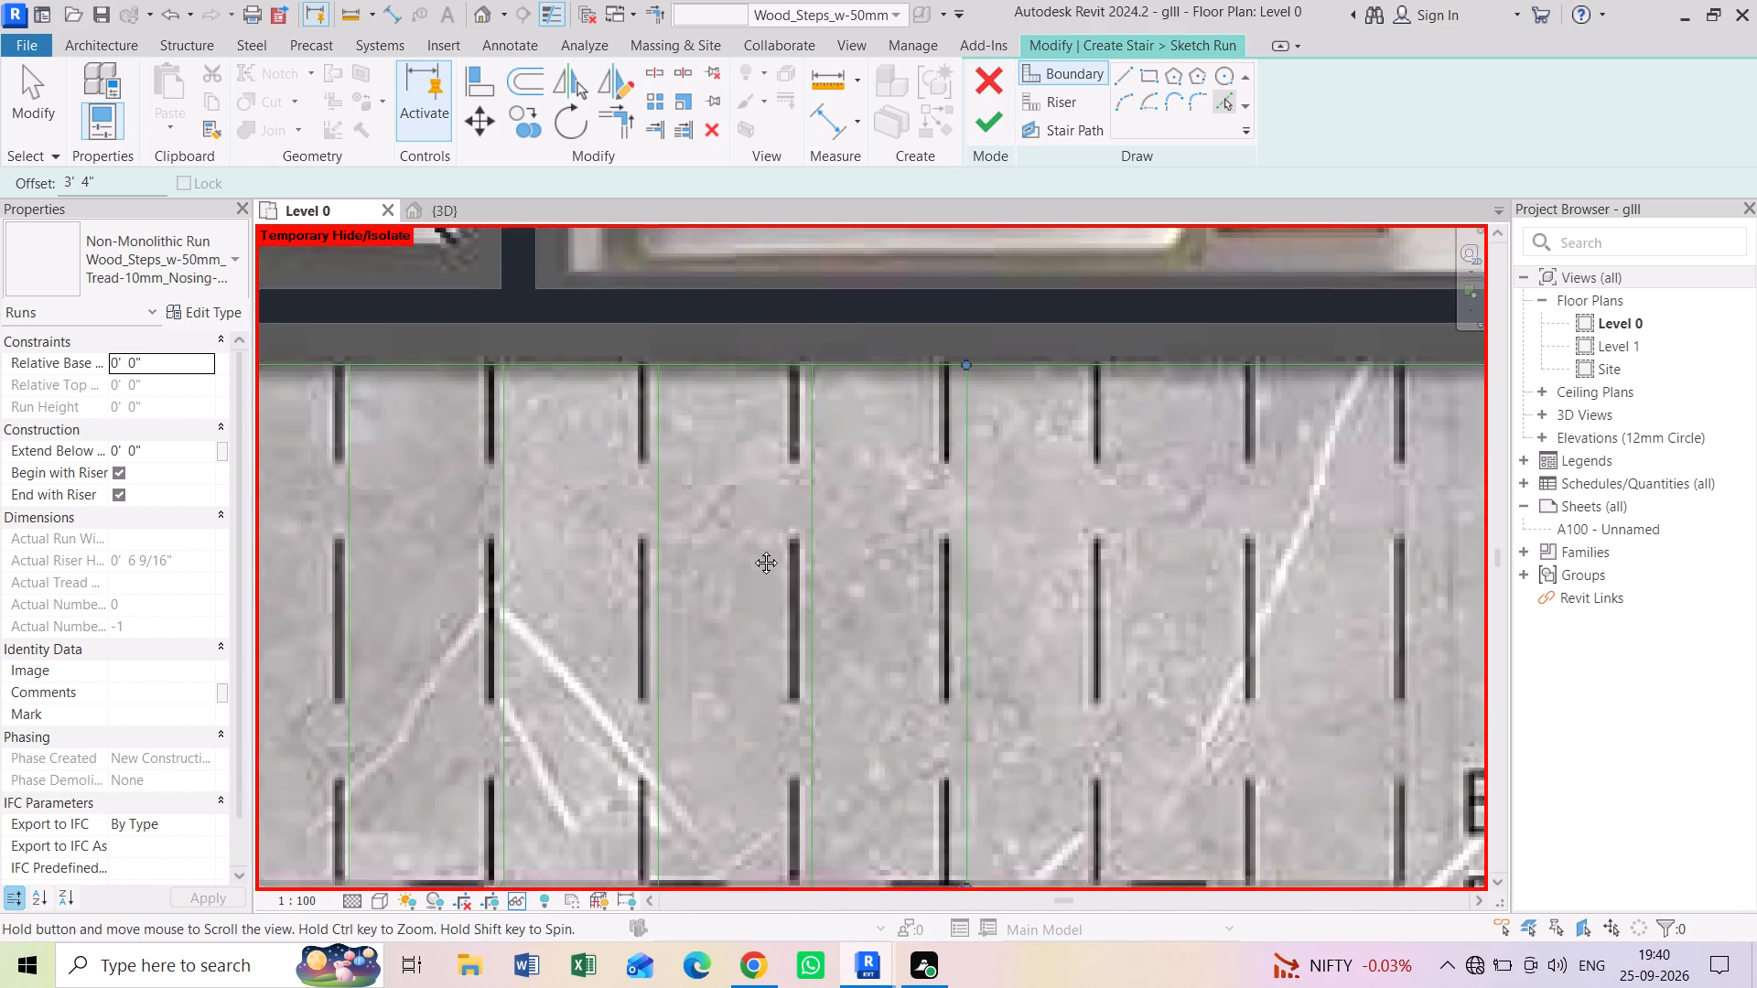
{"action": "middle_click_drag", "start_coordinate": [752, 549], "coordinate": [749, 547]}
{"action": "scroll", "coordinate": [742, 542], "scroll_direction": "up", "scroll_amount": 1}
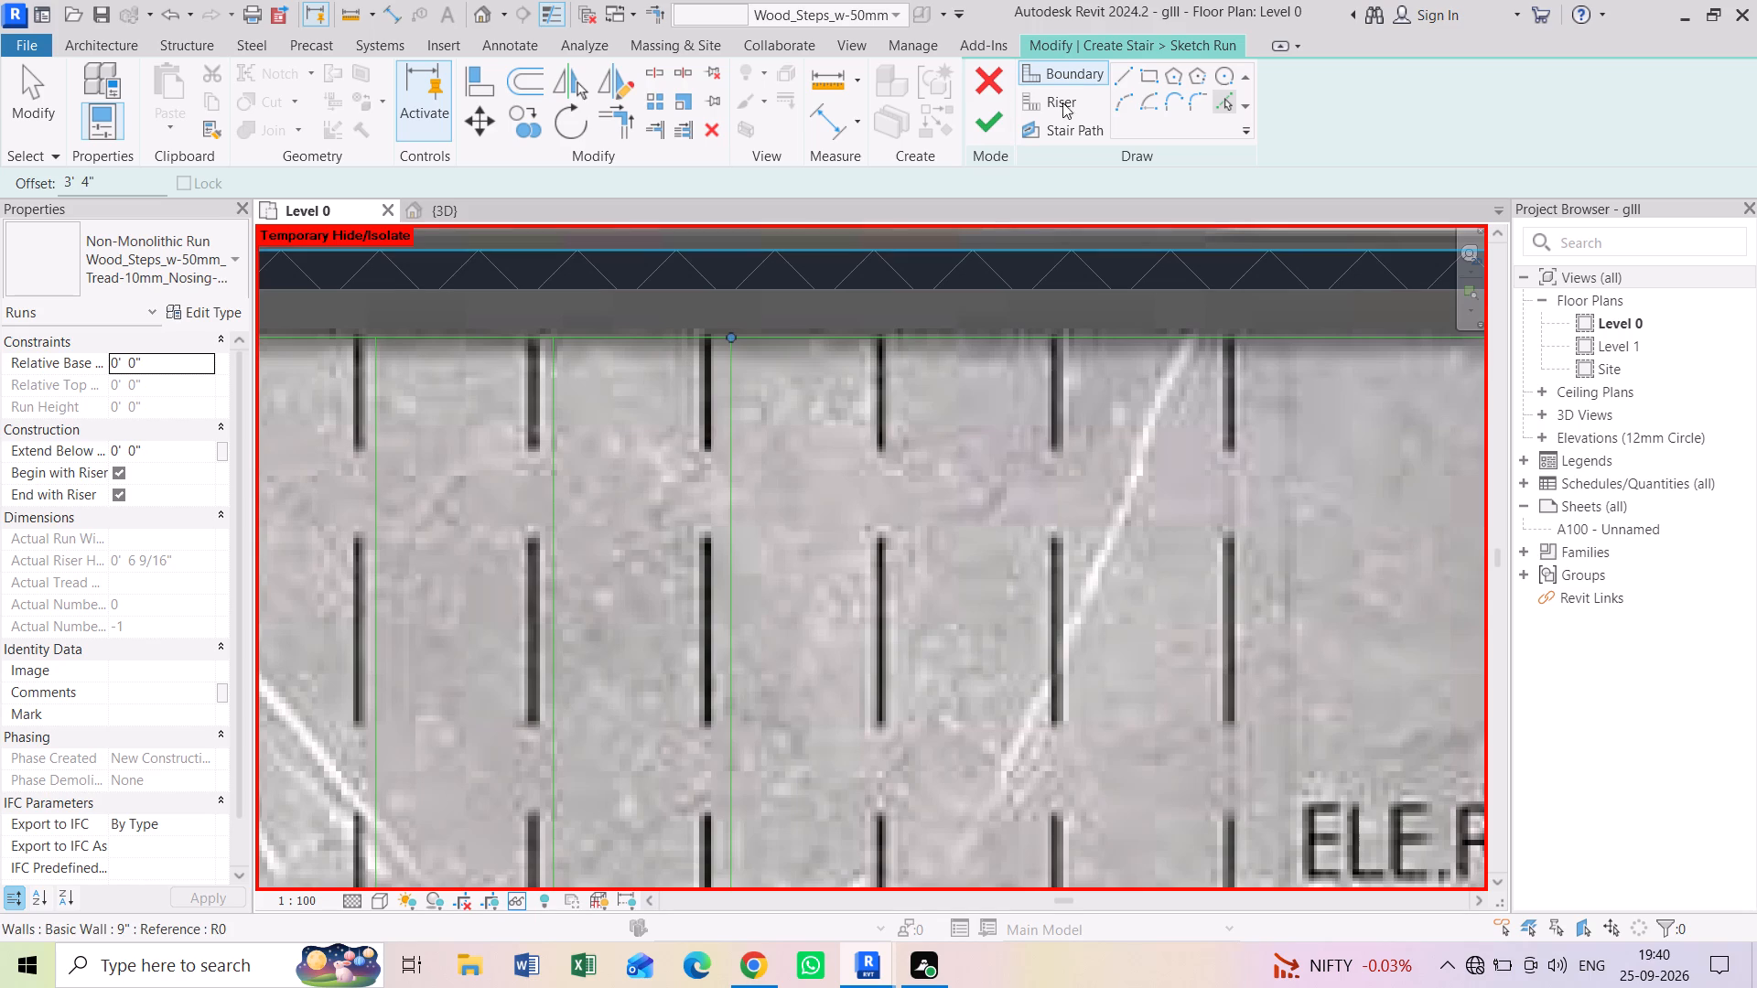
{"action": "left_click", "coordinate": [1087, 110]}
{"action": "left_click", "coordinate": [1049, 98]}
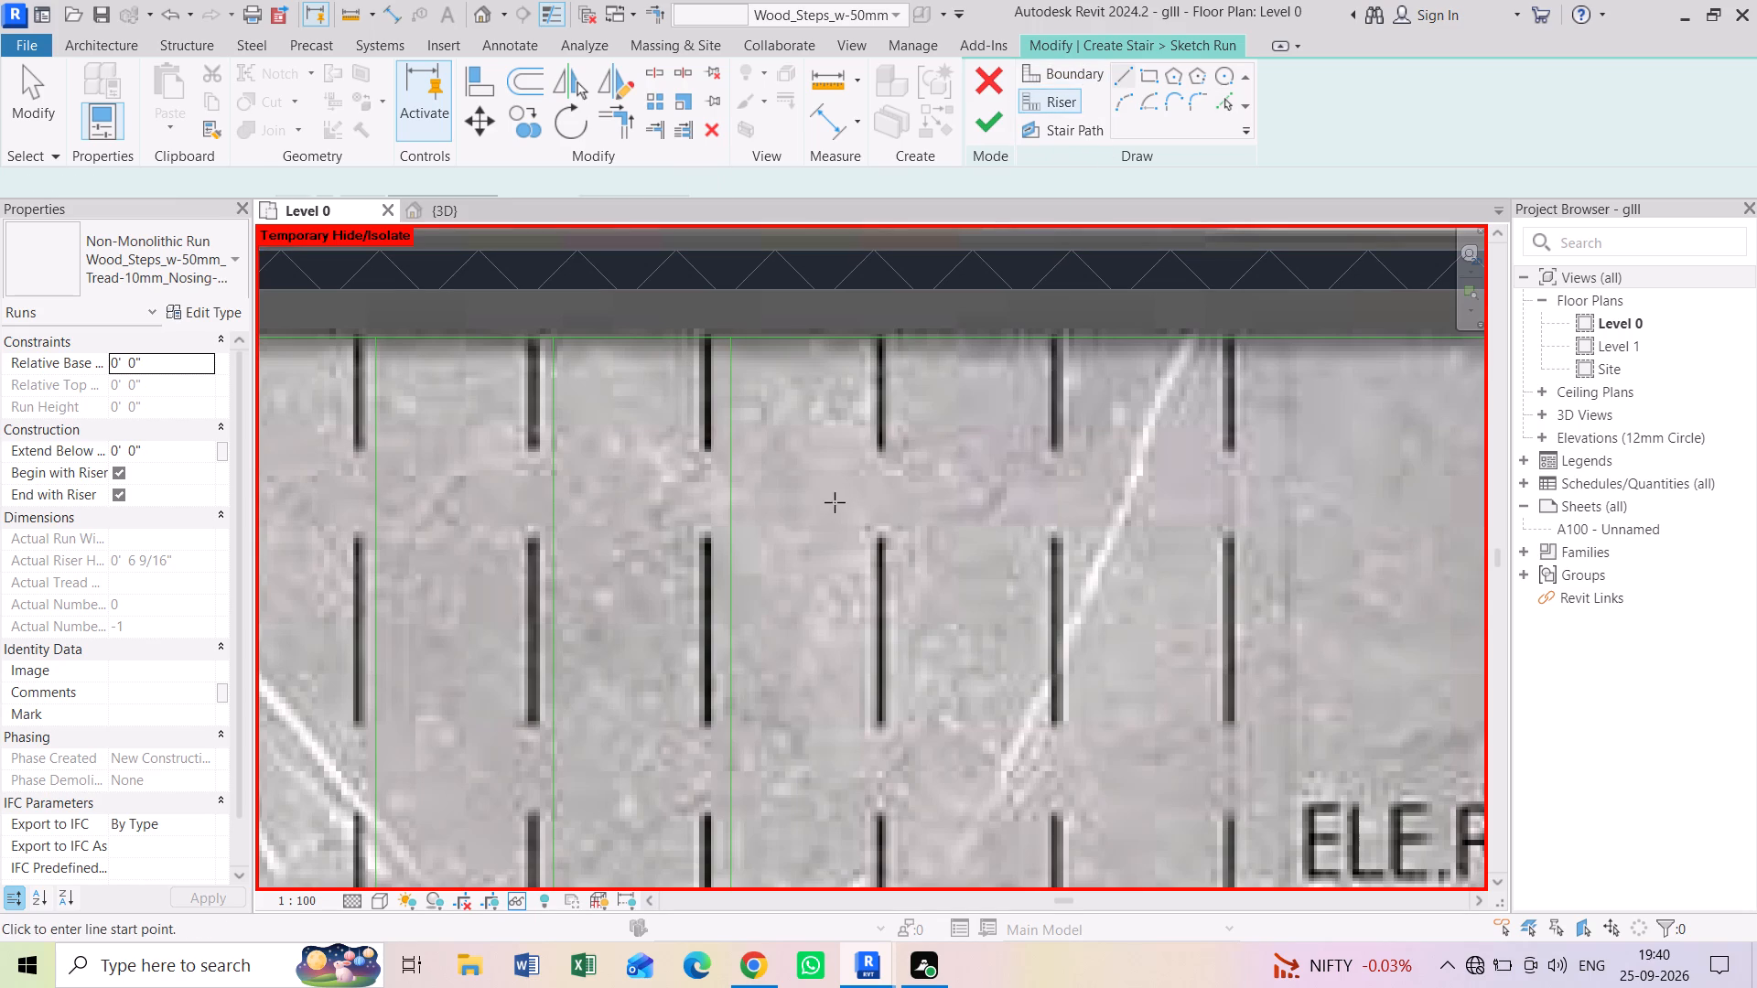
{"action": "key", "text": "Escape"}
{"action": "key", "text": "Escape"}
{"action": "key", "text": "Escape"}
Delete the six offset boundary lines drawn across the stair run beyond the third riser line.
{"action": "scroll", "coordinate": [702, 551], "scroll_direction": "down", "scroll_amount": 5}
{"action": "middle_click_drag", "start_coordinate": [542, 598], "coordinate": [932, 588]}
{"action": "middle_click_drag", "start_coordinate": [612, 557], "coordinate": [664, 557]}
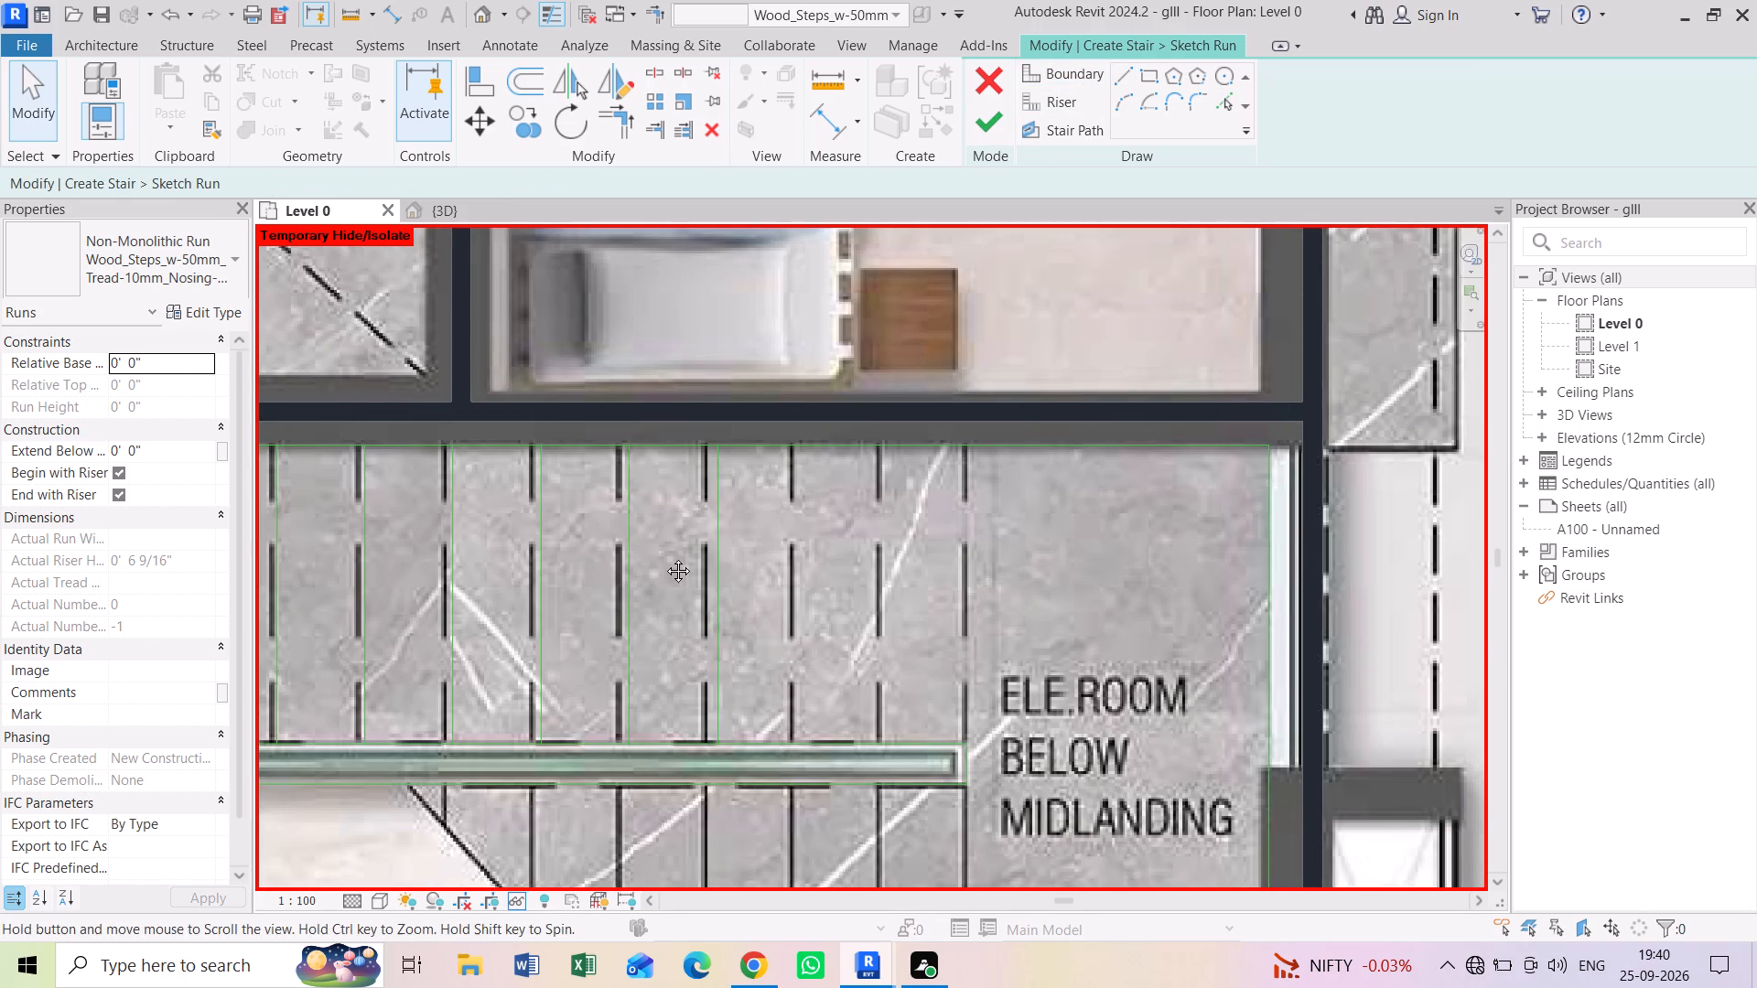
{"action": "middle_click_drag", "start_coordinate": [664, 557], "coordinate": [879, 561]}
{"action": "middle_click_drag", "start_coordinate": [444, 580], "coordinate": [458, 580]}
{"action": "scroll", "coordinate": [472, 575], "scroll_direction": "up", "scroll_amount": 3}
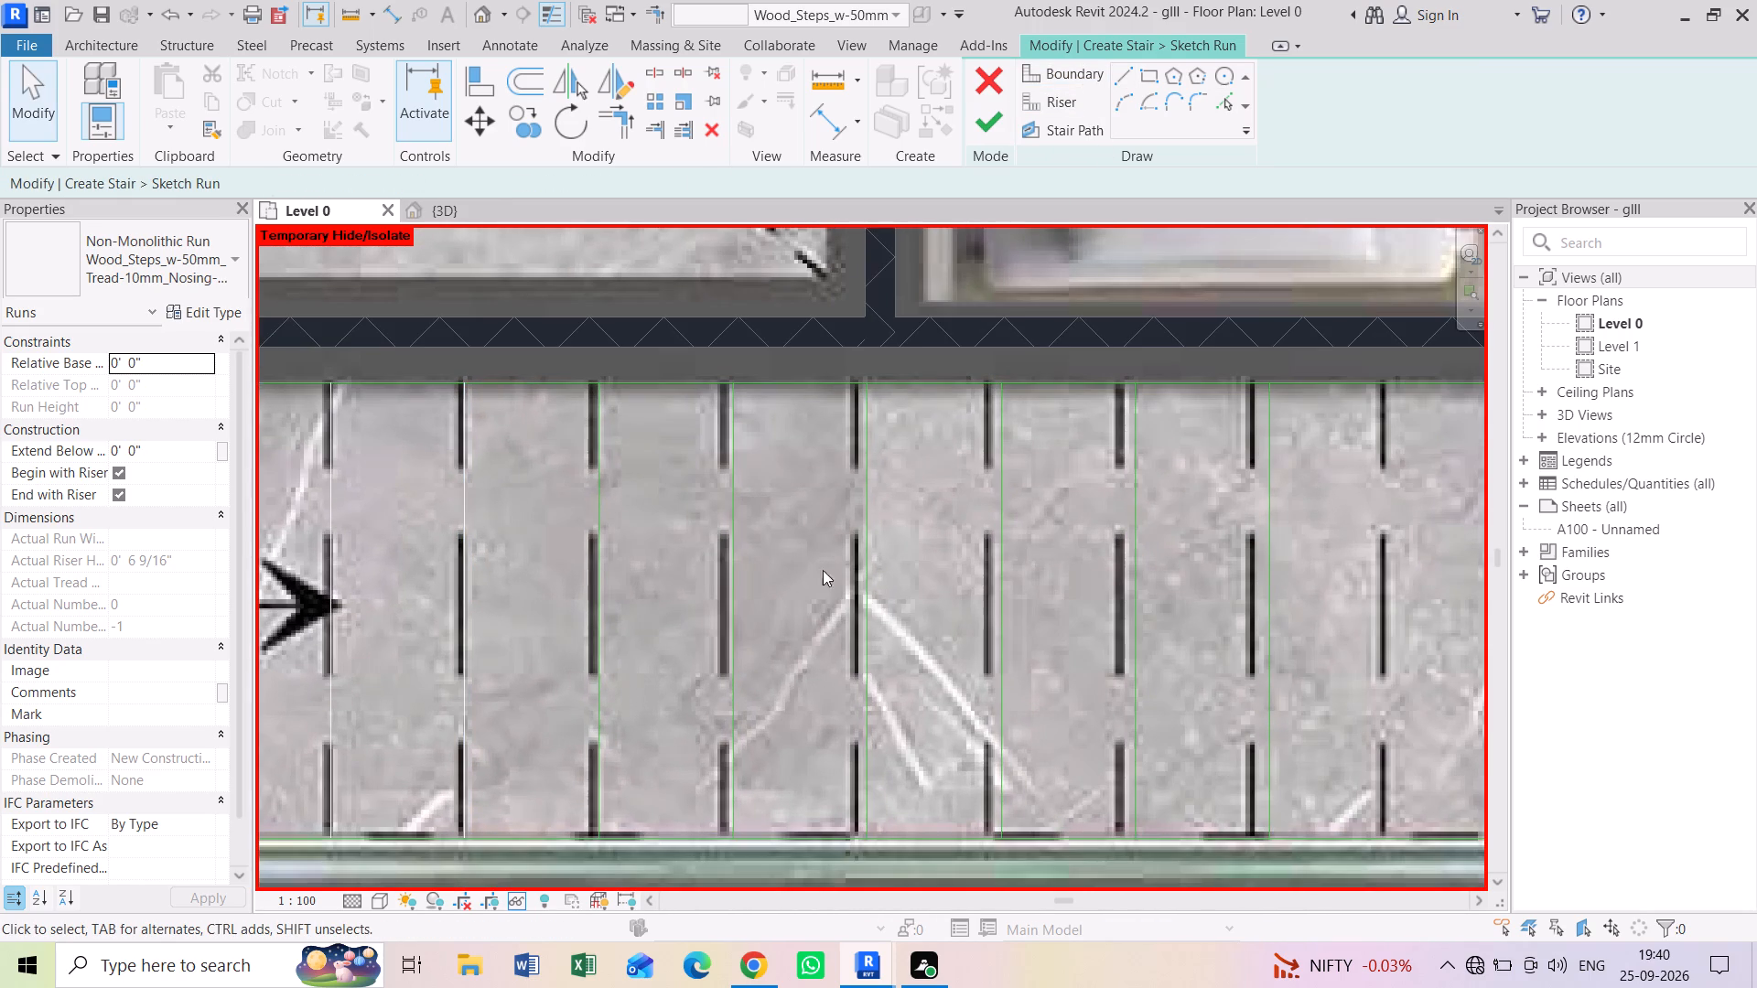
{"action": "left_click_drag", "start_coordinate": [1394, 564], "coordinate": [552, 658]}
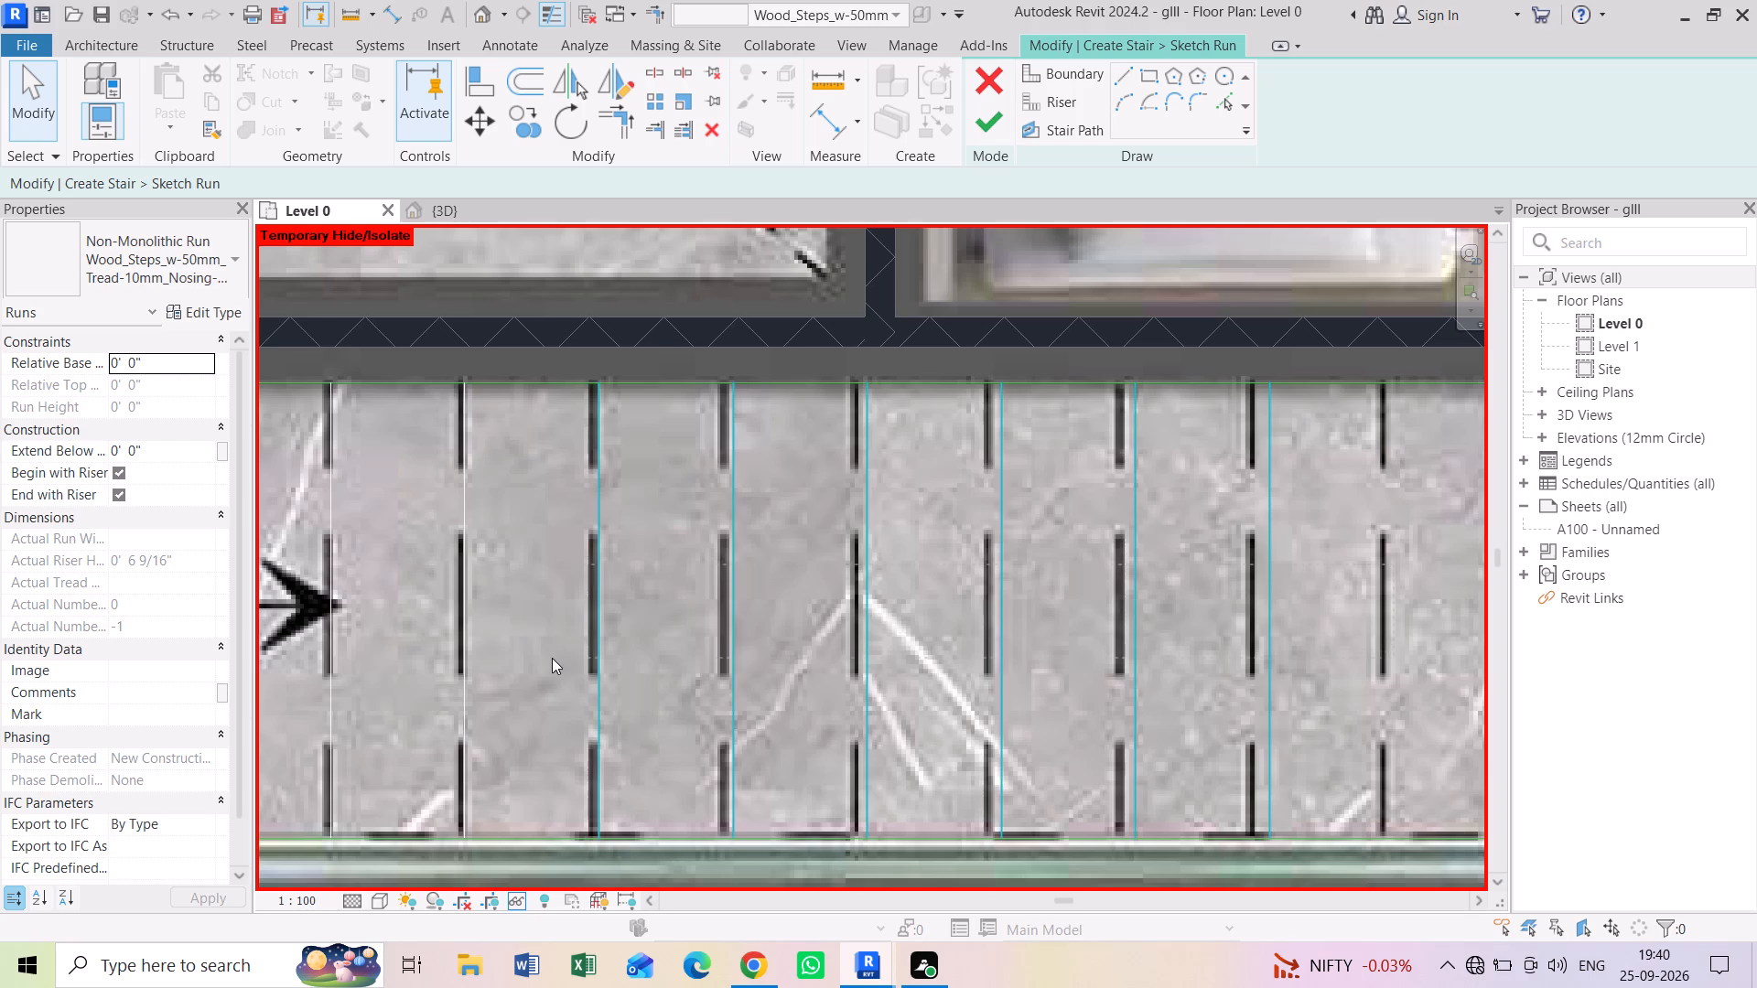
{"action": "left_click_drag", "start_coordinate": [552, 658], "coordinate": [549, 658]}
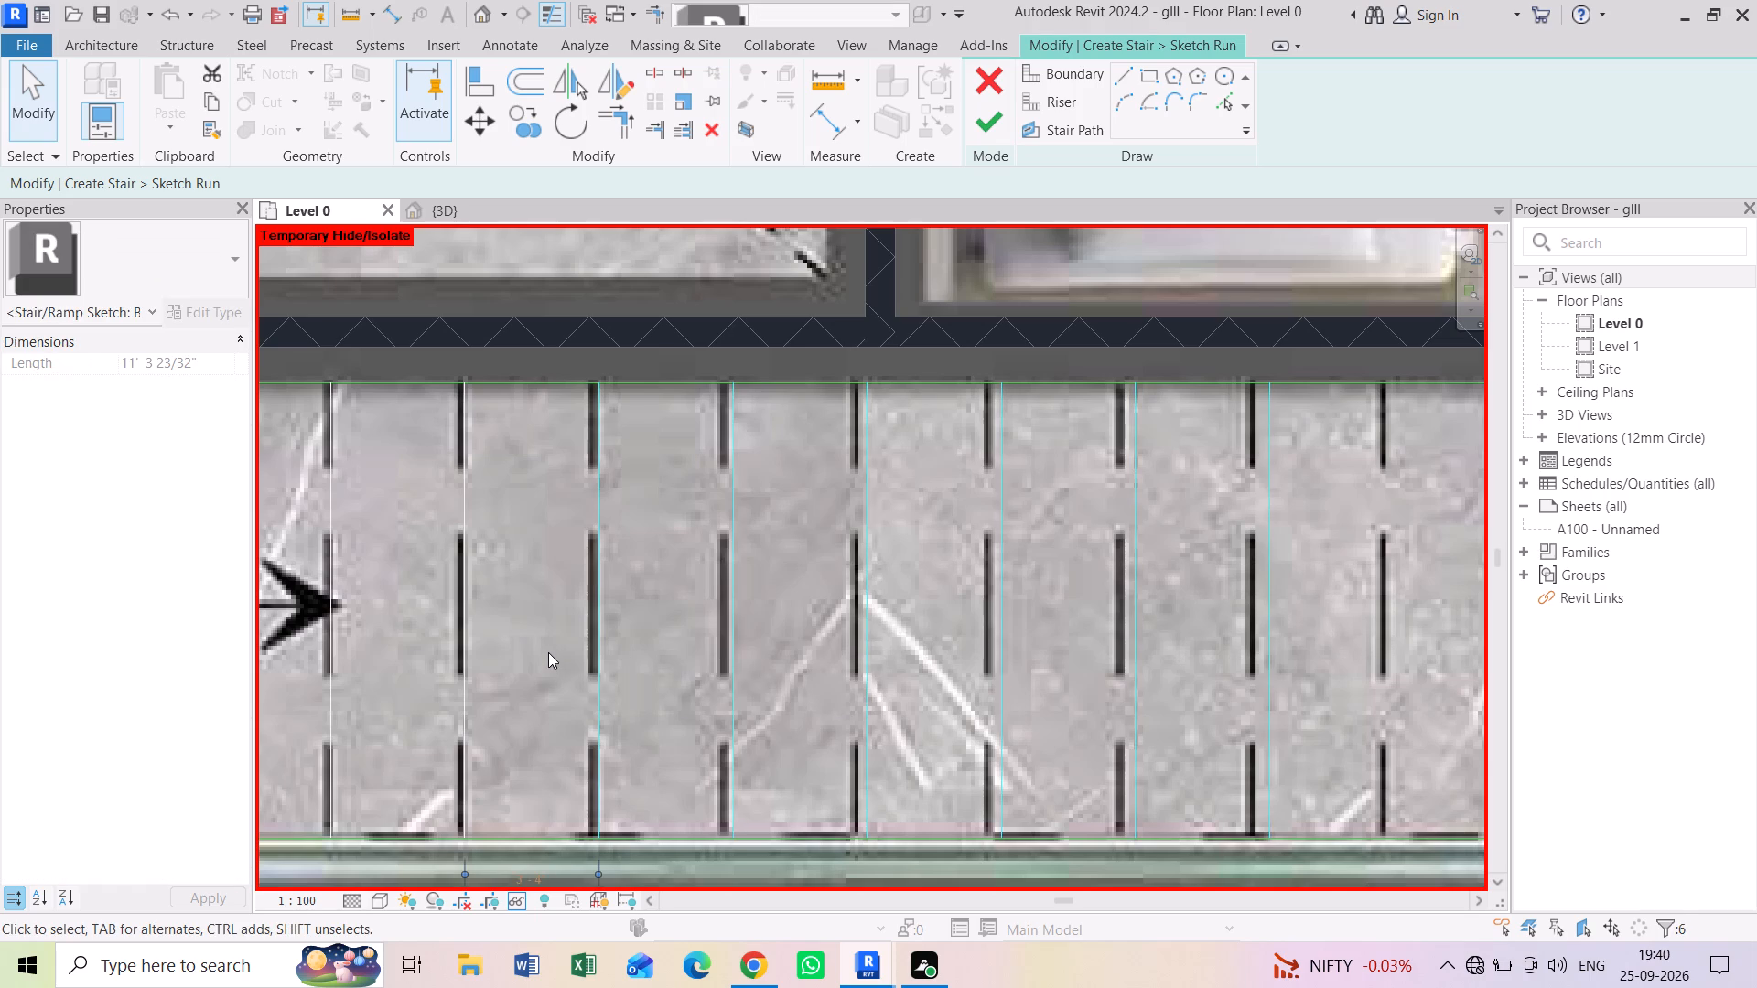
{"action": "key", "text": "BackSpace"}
Add the fourth to seventh riser lines by Pick Lines with a 3' 3" offset, starting from the third riser line.
{"action": "left_click", "coordinate": [1058, 102]}
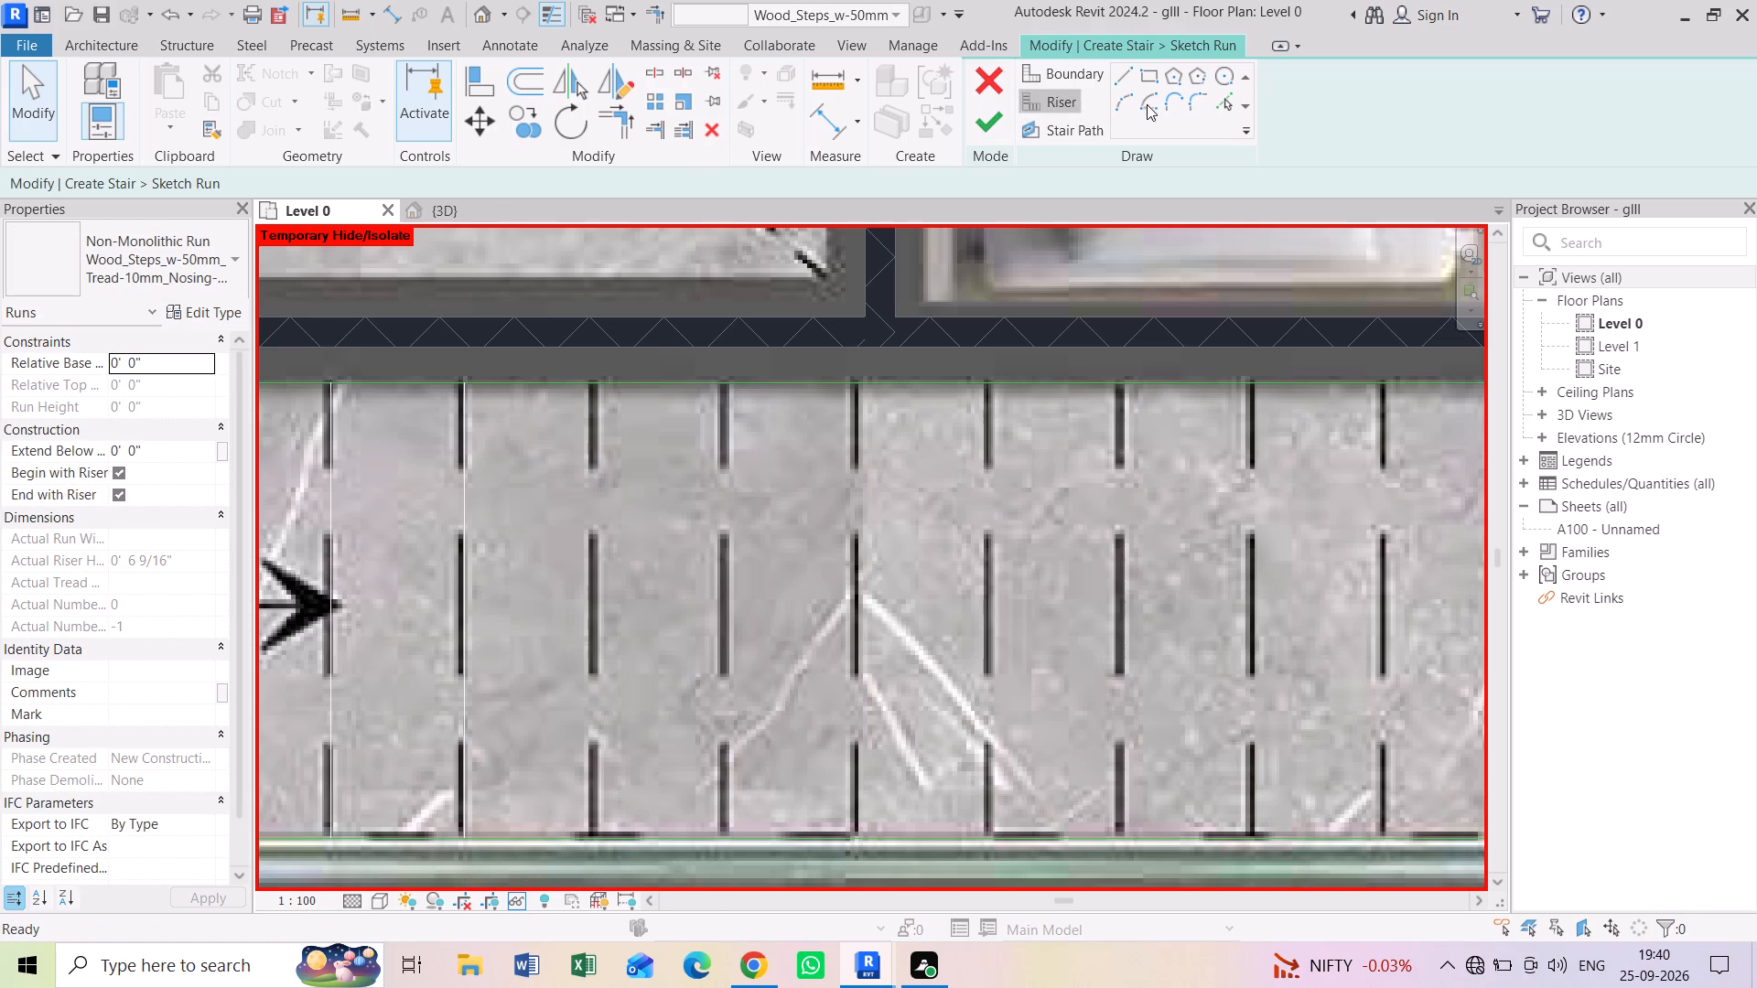
{"action": "left_click", "coordinate": [1219, 100]}
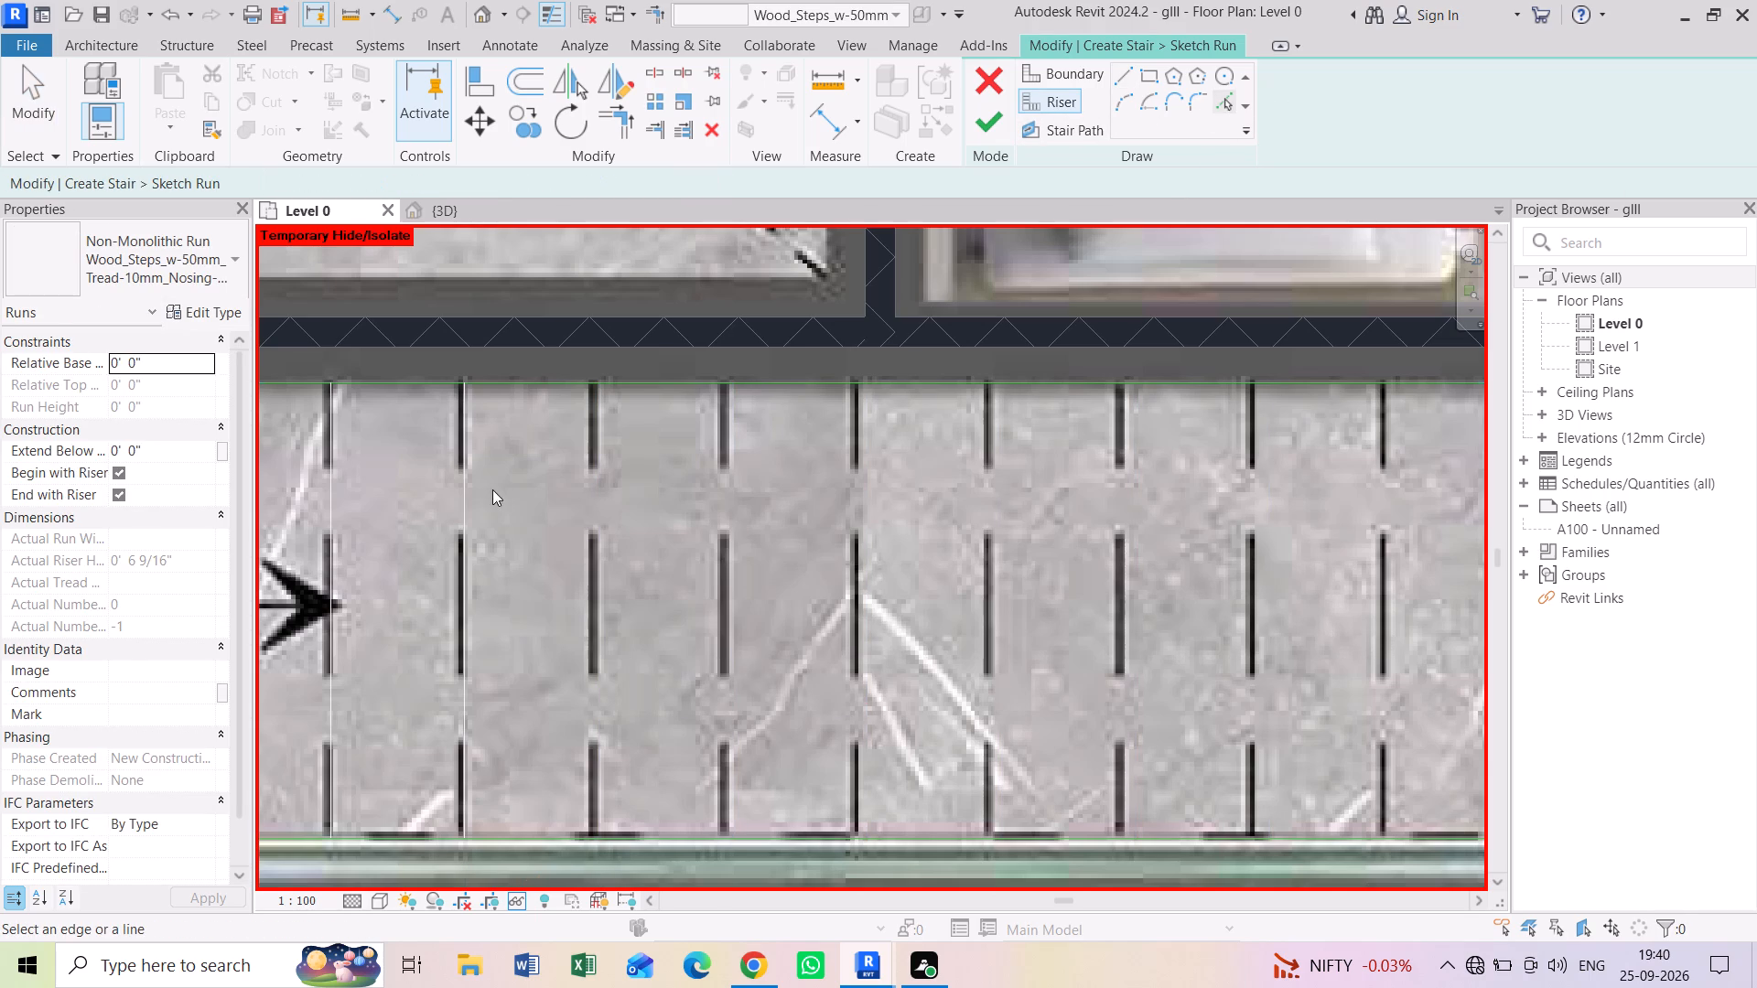
{"action": "left_click_drag", "start_coordinate": [363, 177], "coordinate": [356, 180]}
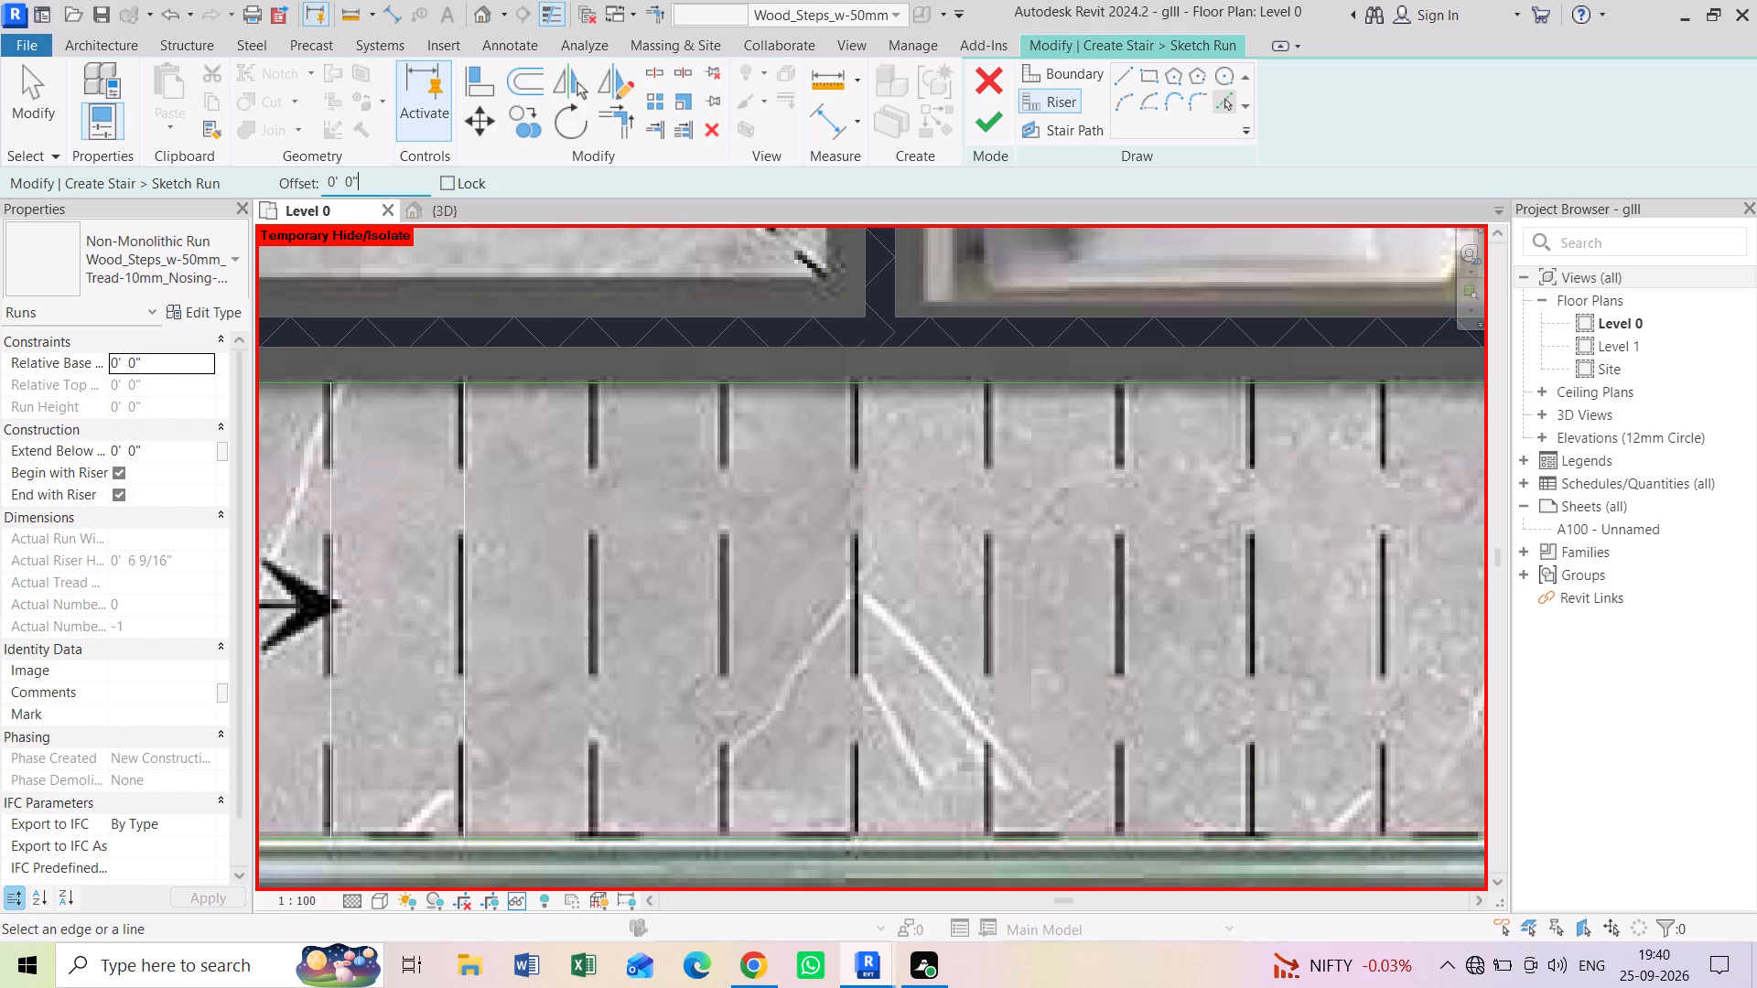
{"action": "left_click_drag", "start_coordinate": [356, 180], "coordinate": [296, 188]}
{"action": "type", "text": "3'4\""}
{"action": "key", "text": "Return"}
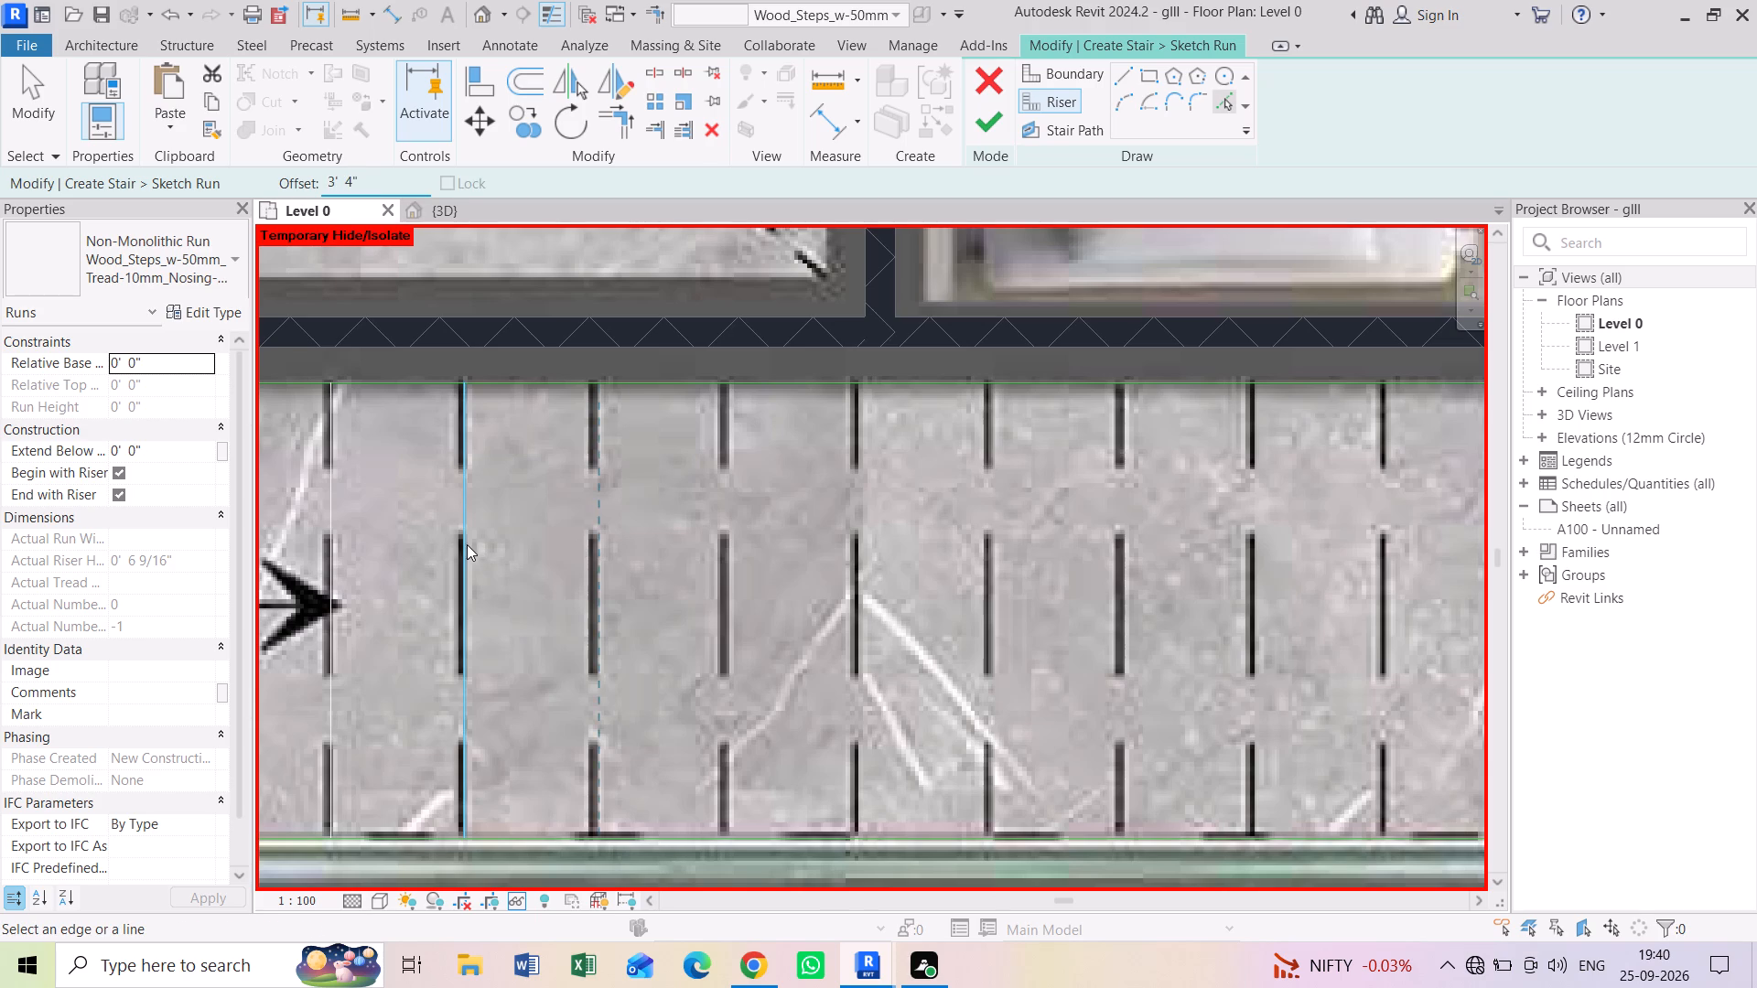
{"action": "left_click", "coordinate": [373, 177]}
{"action": "key", "text": "BackSpace"}
{"action": "key", "text": "BackSpace"}
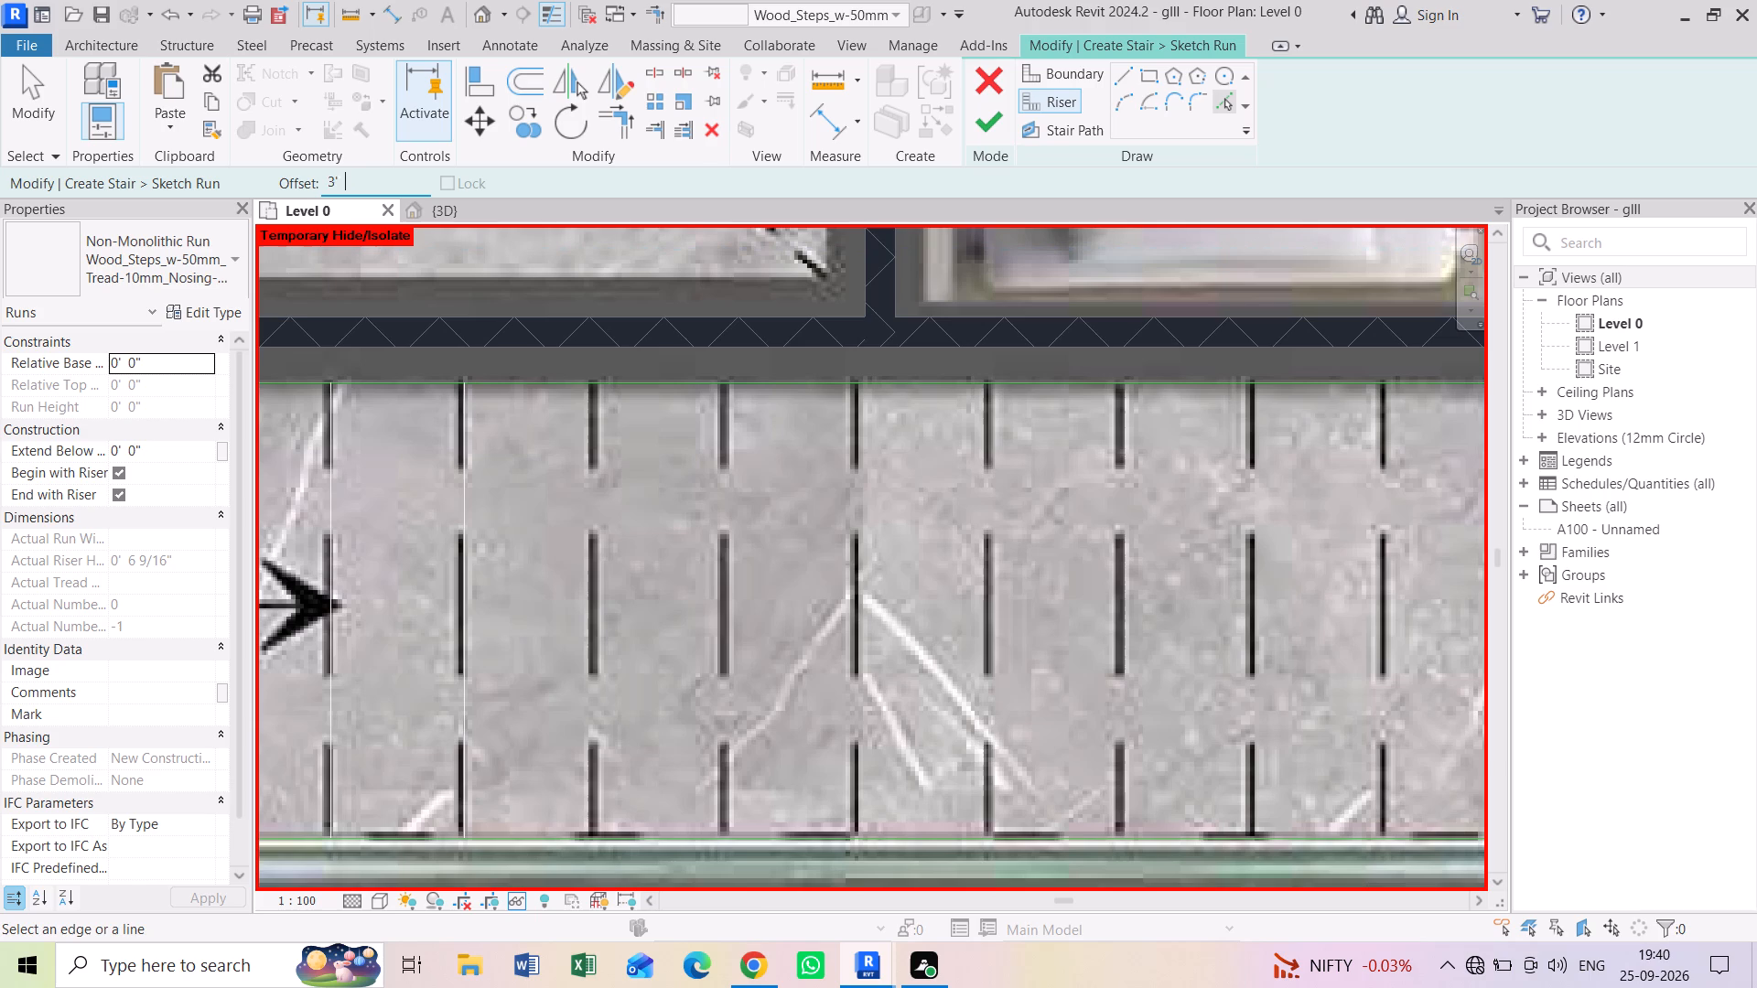
{"action": "type", "text": "3\""}
{"action": "key", "text": "Return"}
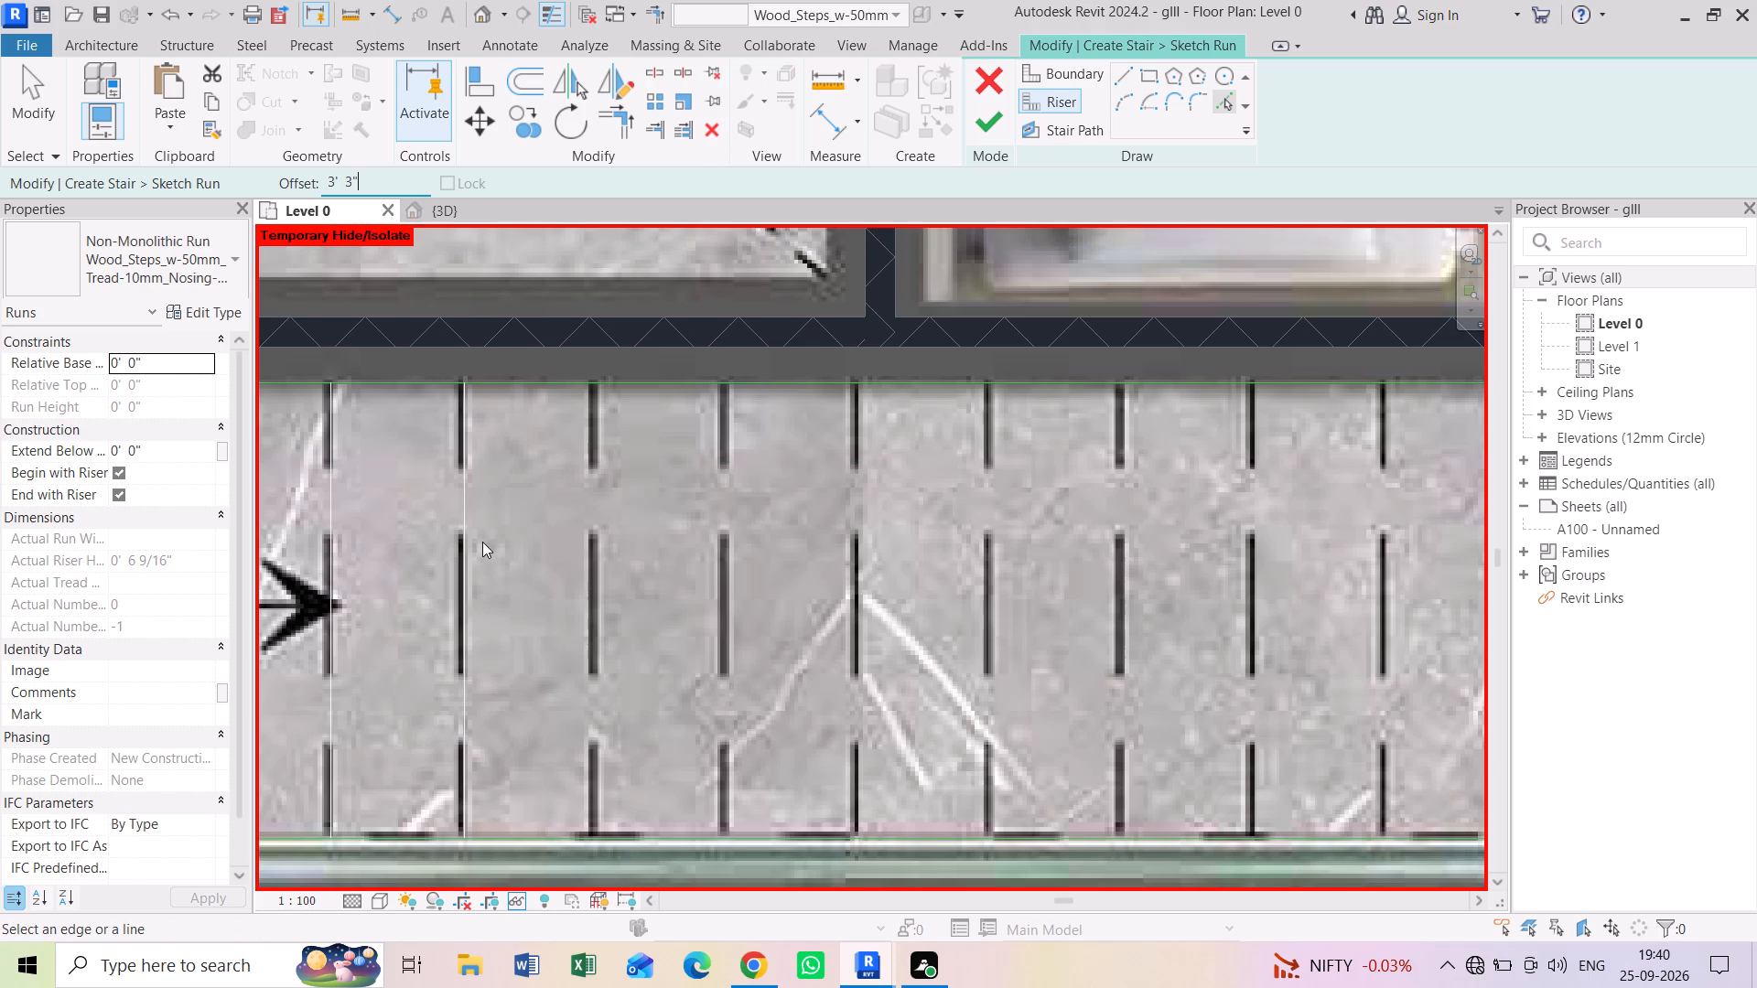
{"action": "left_click", "coordinate": [468, 532]}
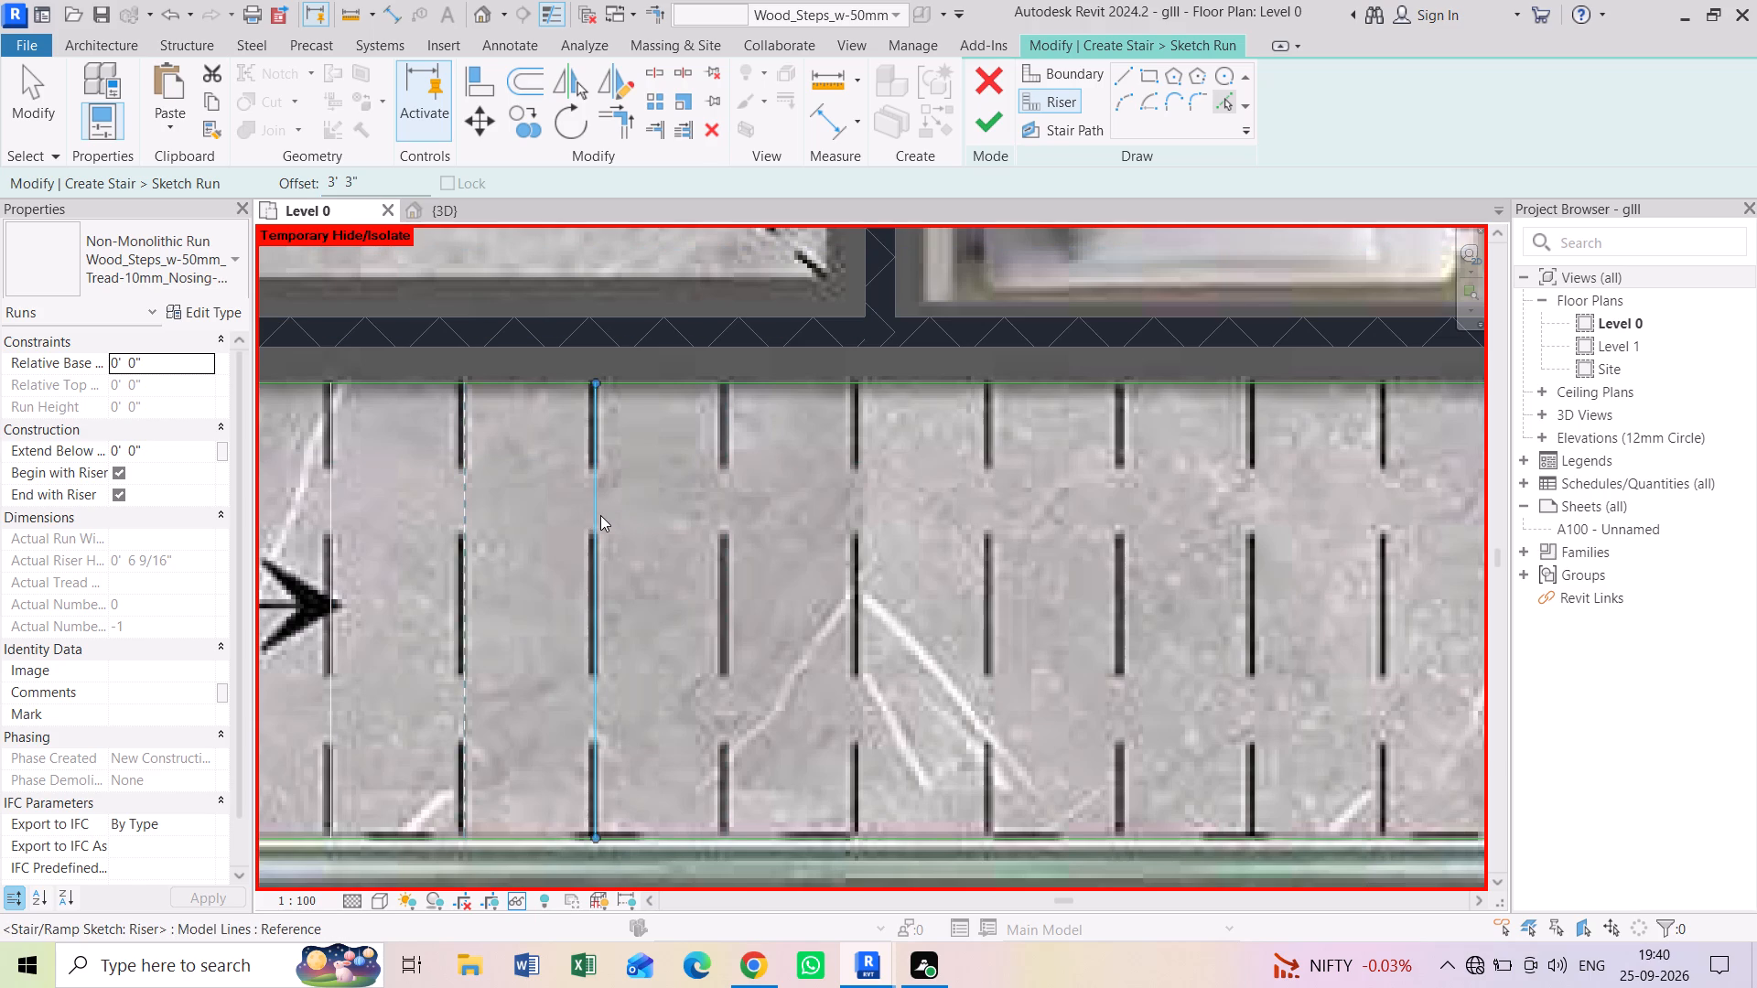
{"action": "left_click", "coordinate": [600, 515]}
{"action": "left_click", "coordinate": [728, 499]}
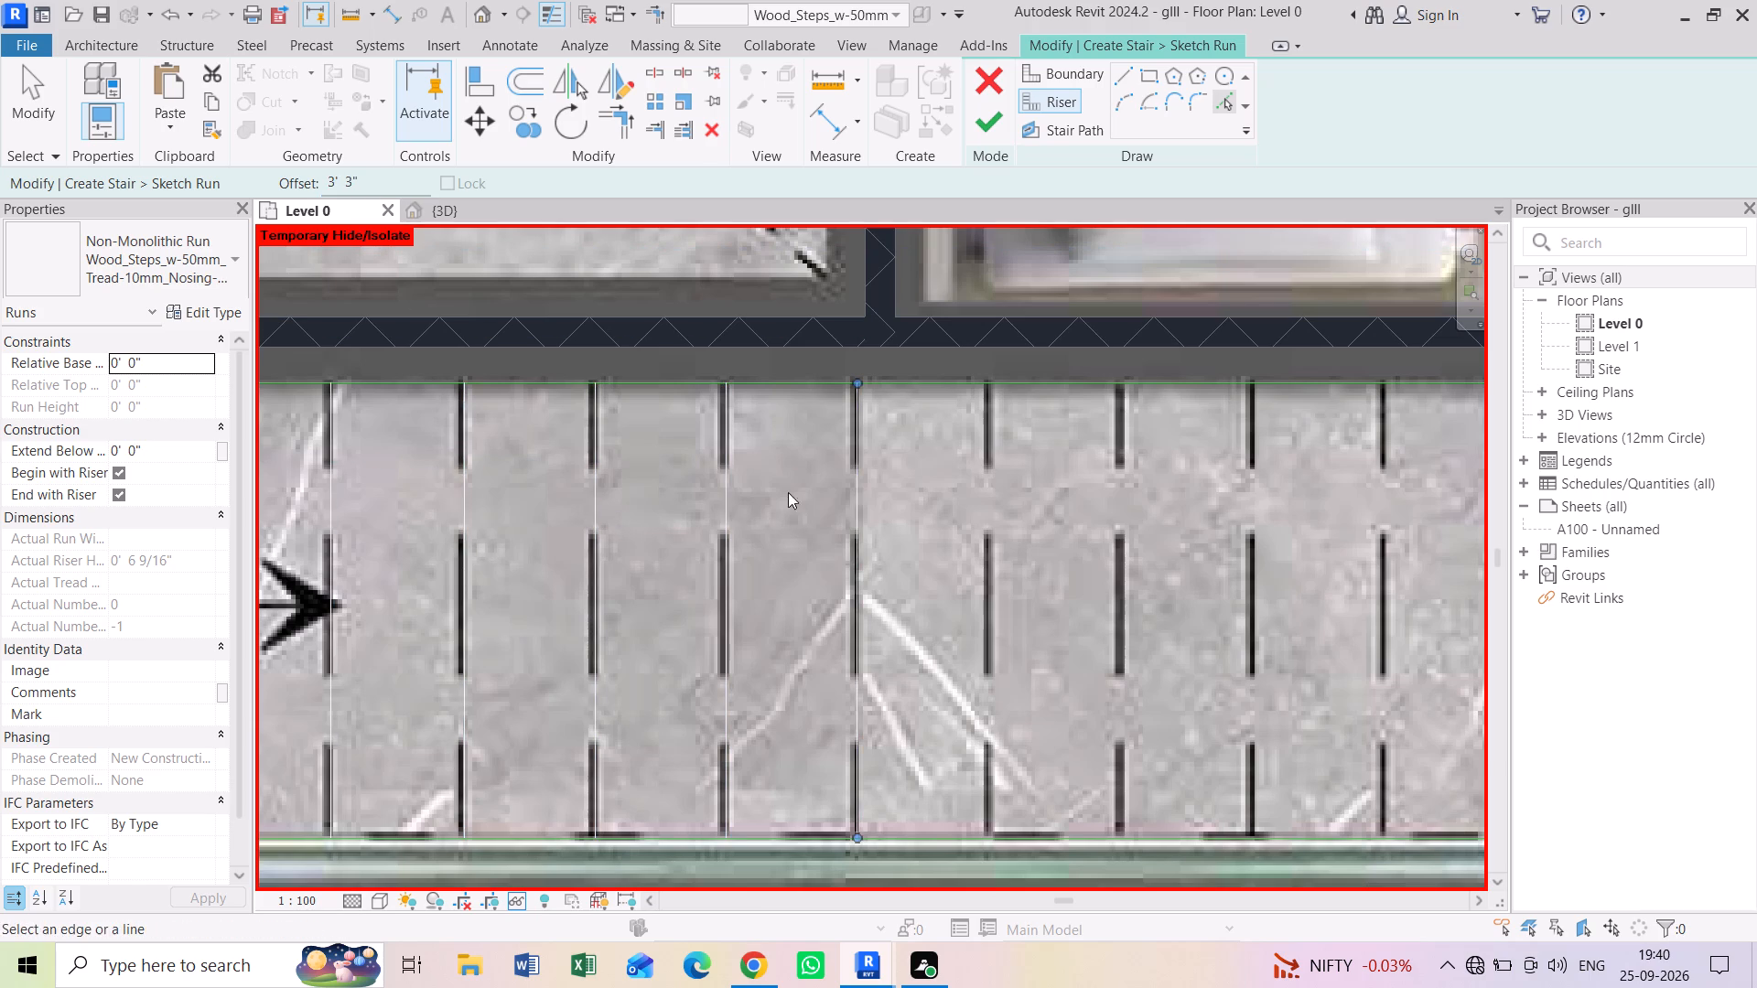
{"action": "left_click", "coordinate": [863, 512]}
Add five more riser lines by Pick Lines at the 3' 3" offset, continuing along the upper flight to the midlanding edge.
{"action": "middle_click_drag", "start_coordinate": [1034, 536], "coordinate": [604, 574]}
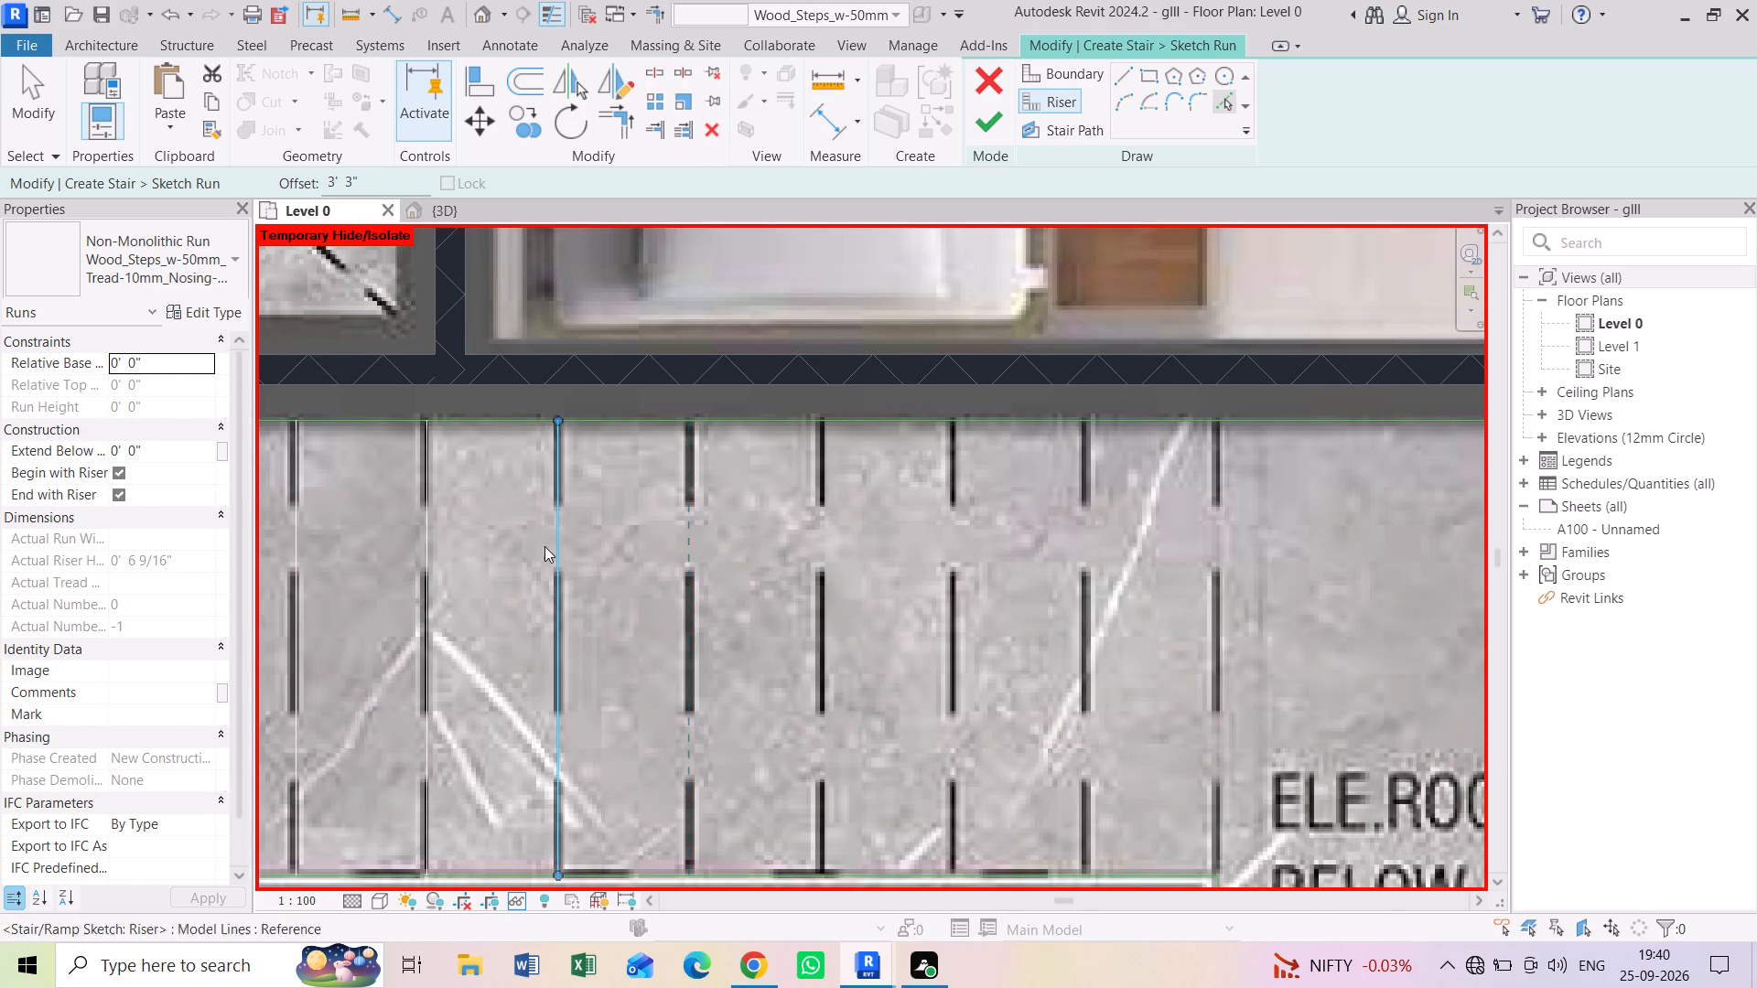
{"action": "left_click", "coordinate": [564, 544]}
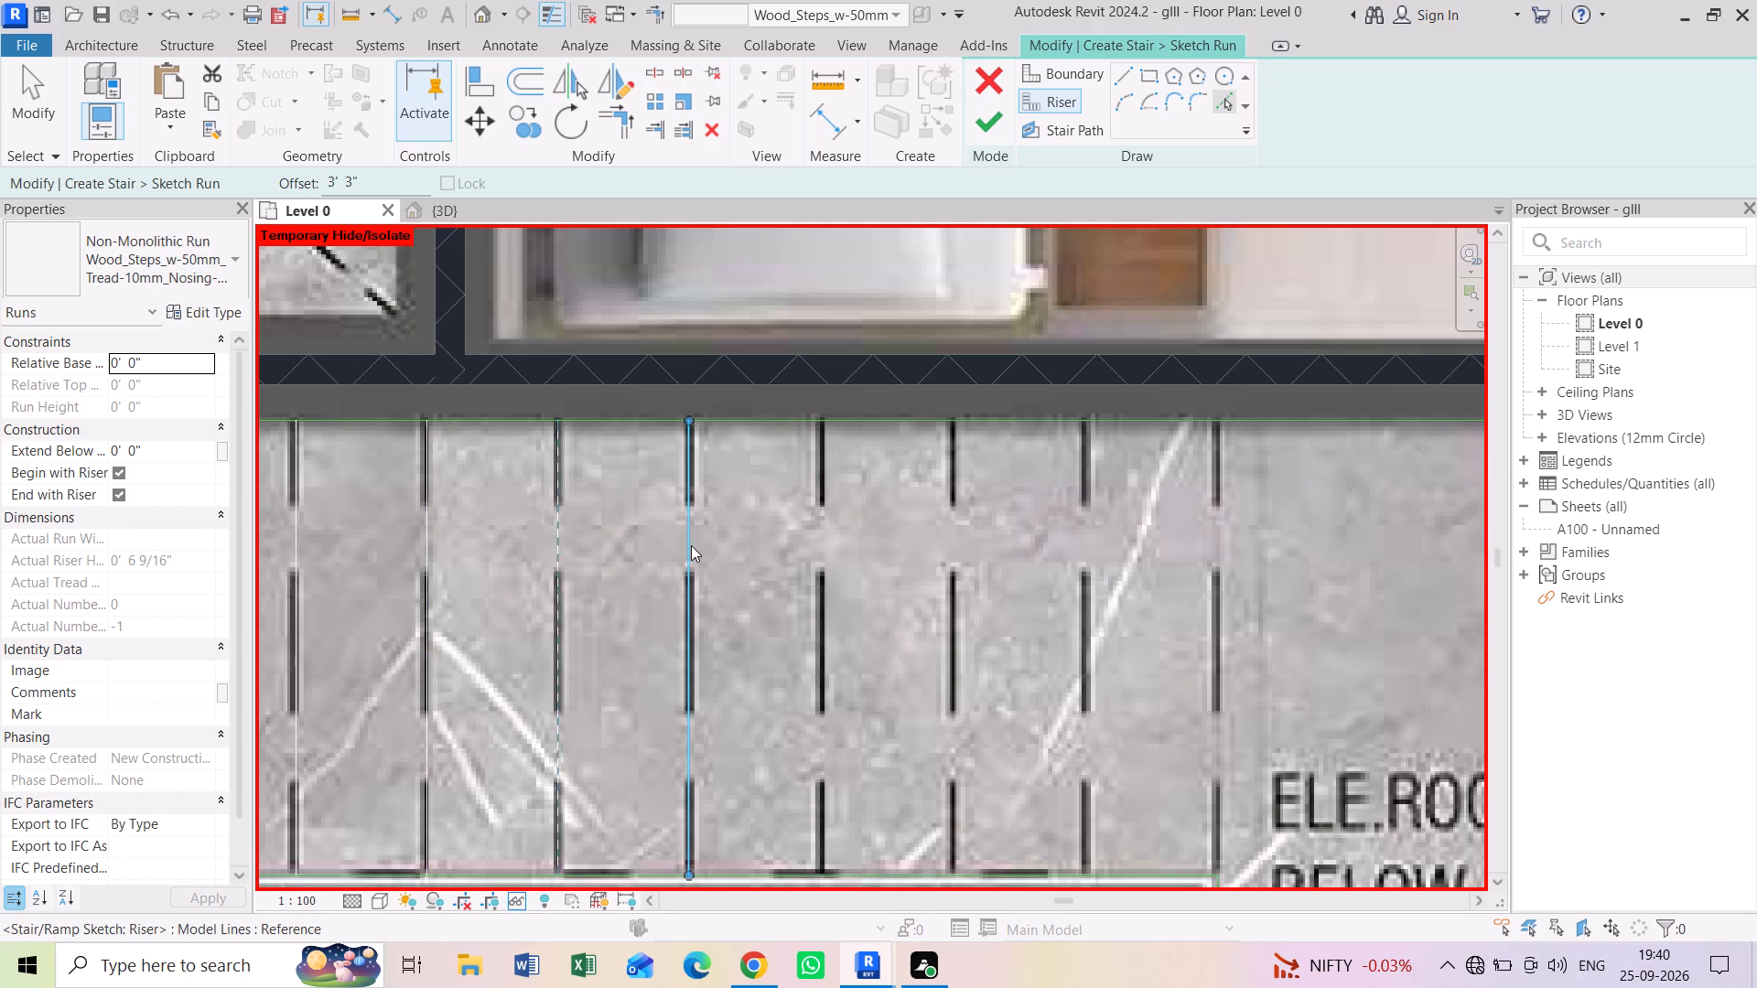
{"action": "left_click", "coordinate": [694, 545]}
{"action": "middle_click_drag", "start_coordinate": [872, 567], "coordinate": [658, 605]}
{"action": "left_click", "coordinate": [607, 585]}
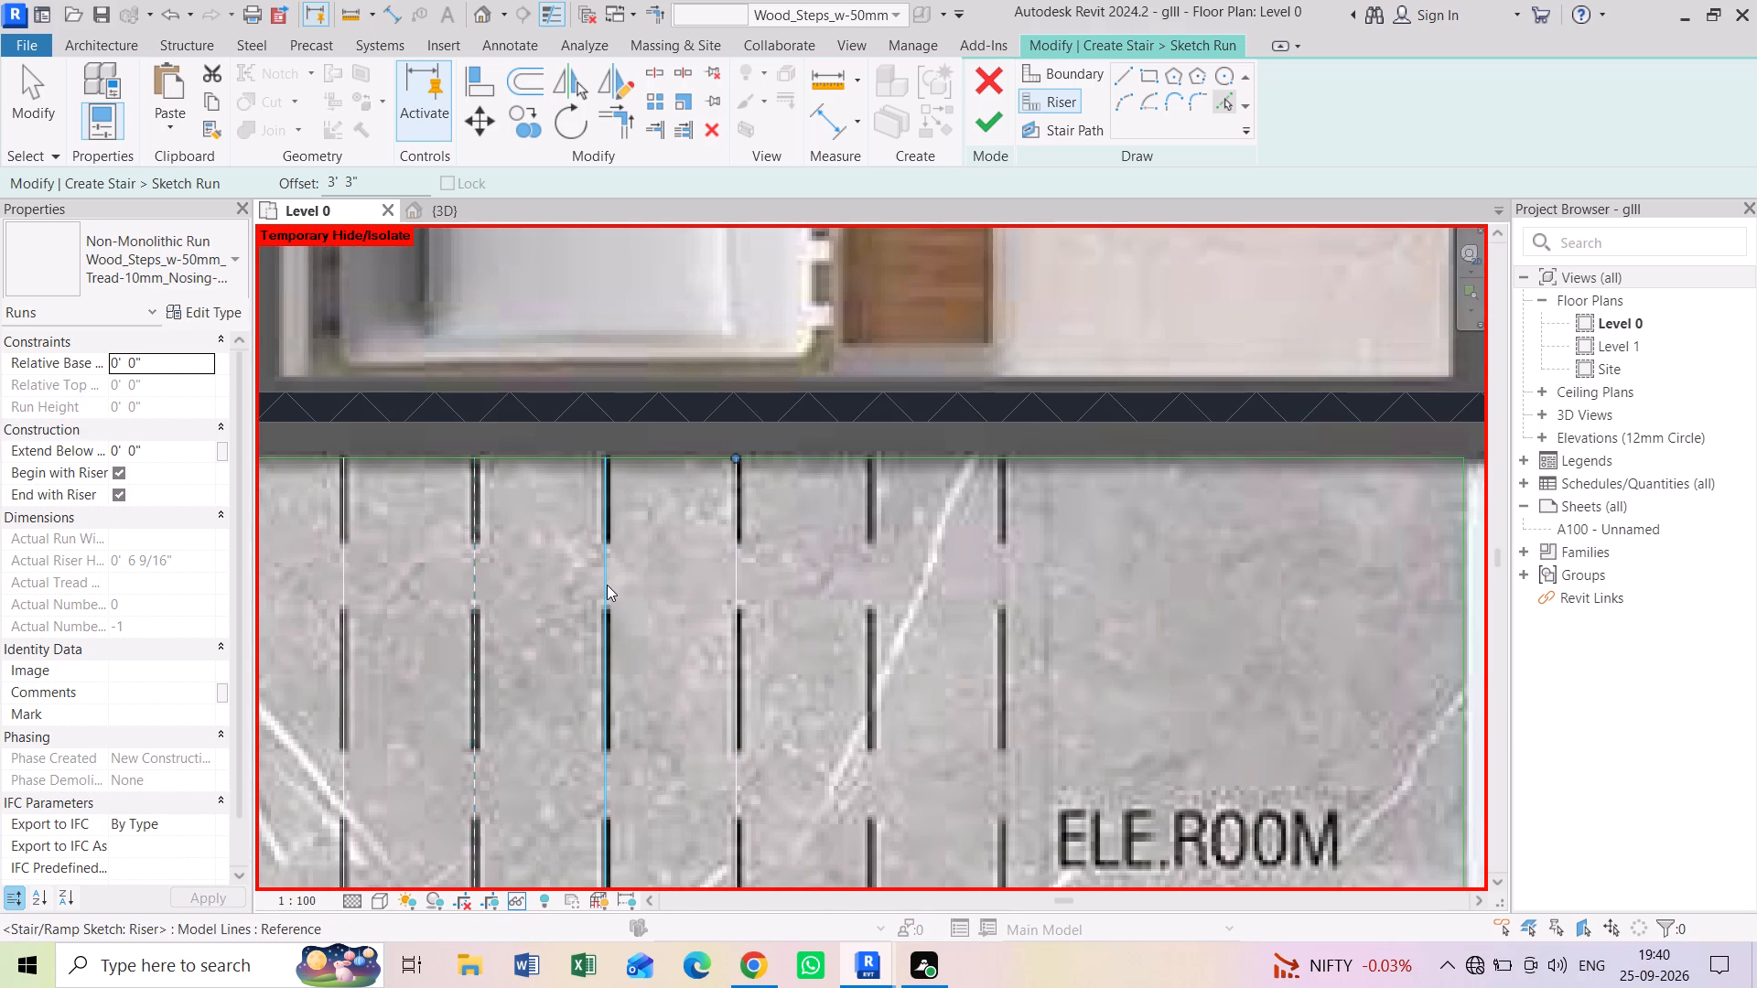
{"action": "middle_click_drag", "start_coordinate": [861, 589], "coordinate": [709, 605]}
{"action": "left_click", "coordinate": [591, 579]}
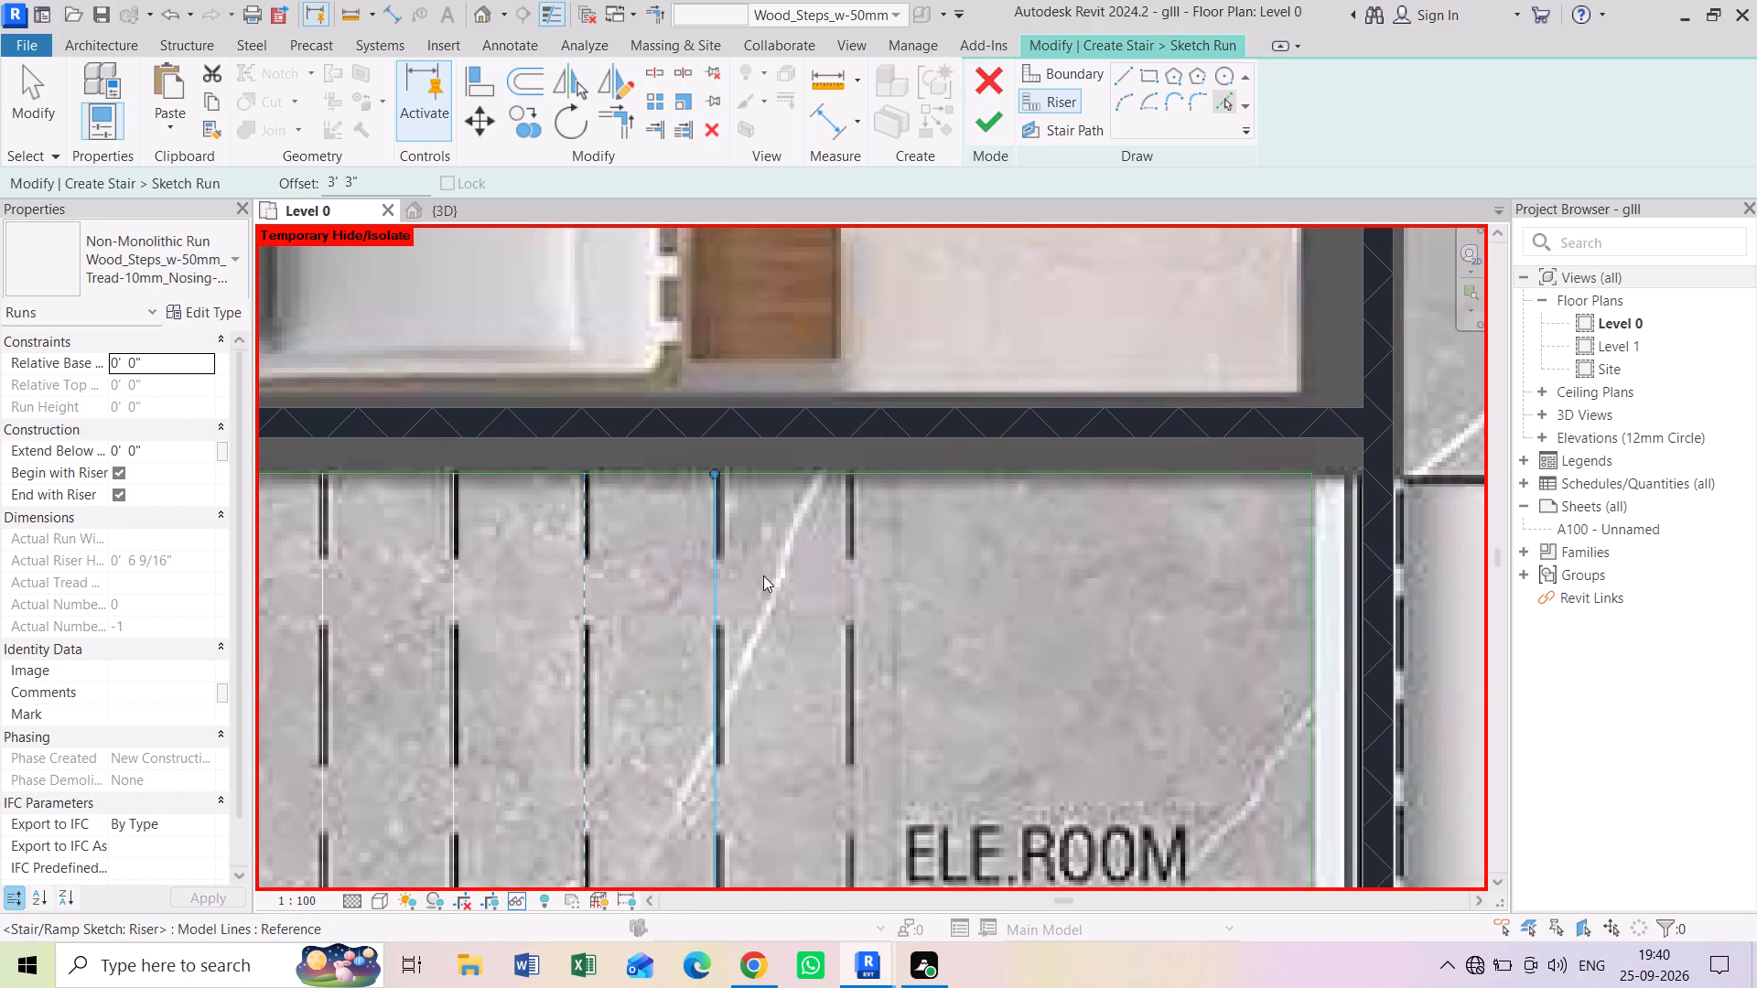
{"action": "middle_click_drag", "start_coordinate": [763, 576], "coordinate": [695, 605]}
{"action": "left_click", "coordinate": [651, 606]}
{"action": "scroll", "coordinate": [807, 639], "scroll_direction": "down", "scroll_amount": 3}
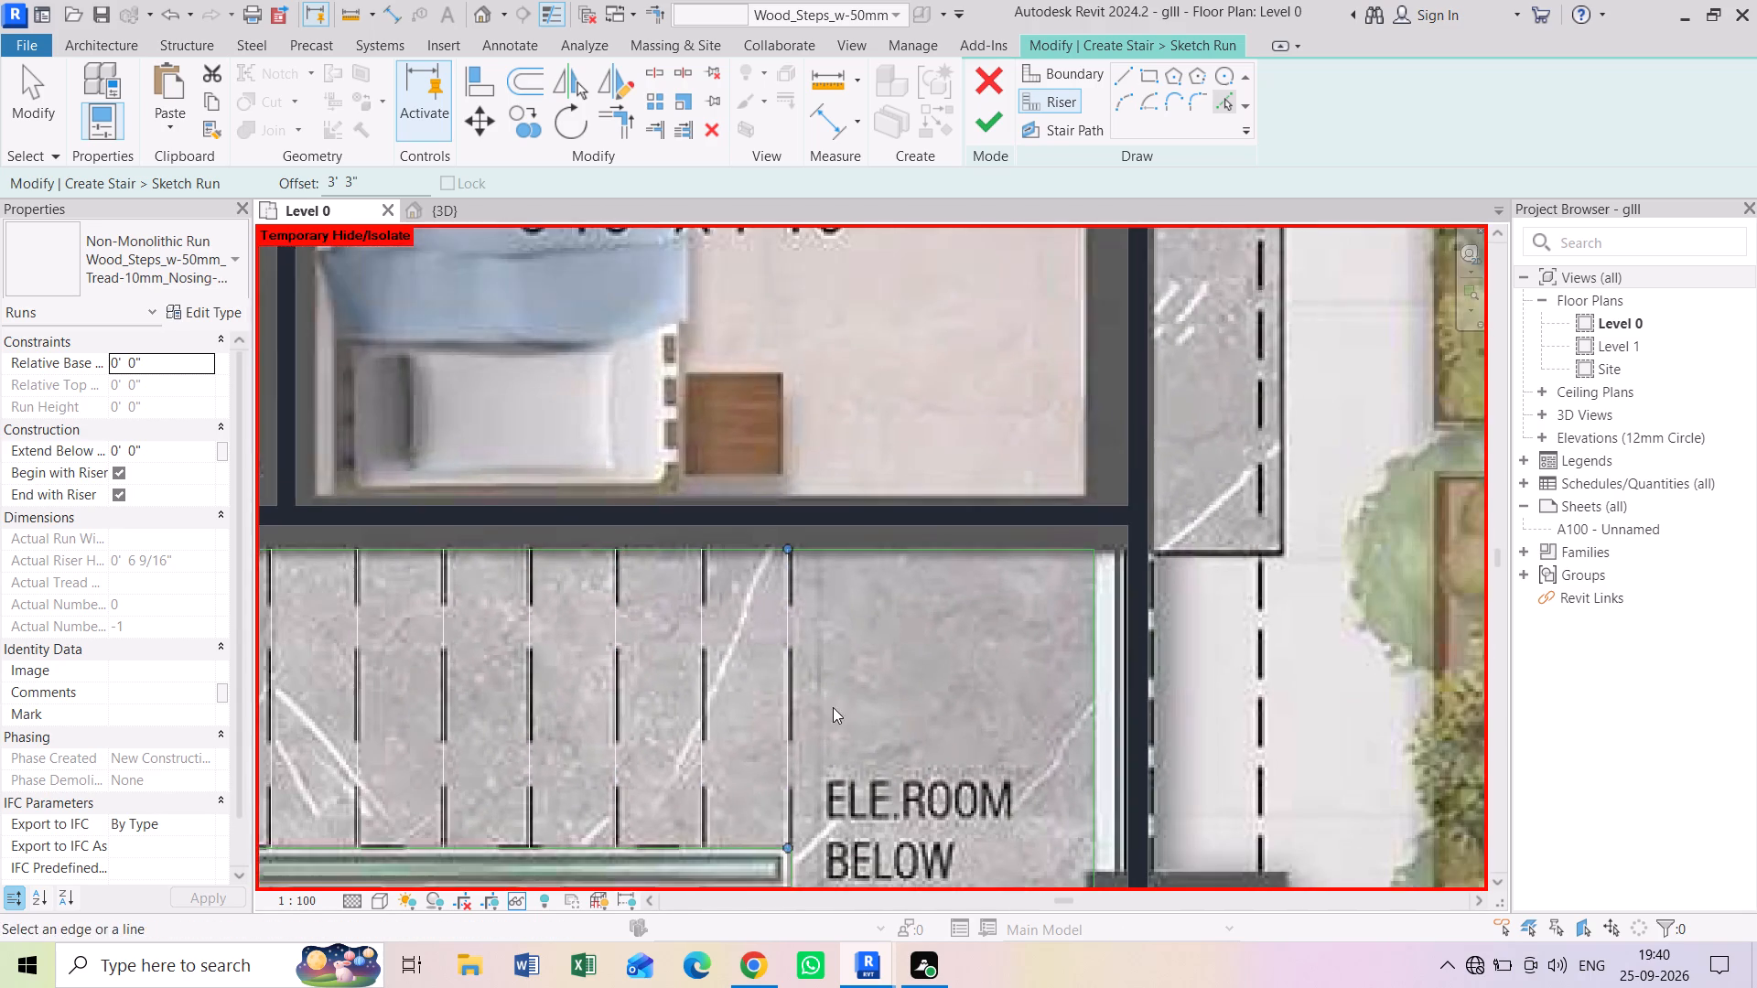
Draw a straight riser line about 10' 8" long for the lower flight, from the stairwell corner to the outer boundary, keeping the 3' 3" offset.
{"action": "middle_click_drag", "start_coordinate": [833, 707], "coordinate": [823, 487]}
{"action": "middle_click_drag", "start_coordinate": [813, 576], "coordinate": [827, 413]}
{"action": "scroll", "coordinate": [820, 537], "scroll_direction": "up", "scroll_amount": 4}
{"action": "middle_click_drag", "start_coordinate": [815, 542], "coordinate": [816, 538]}
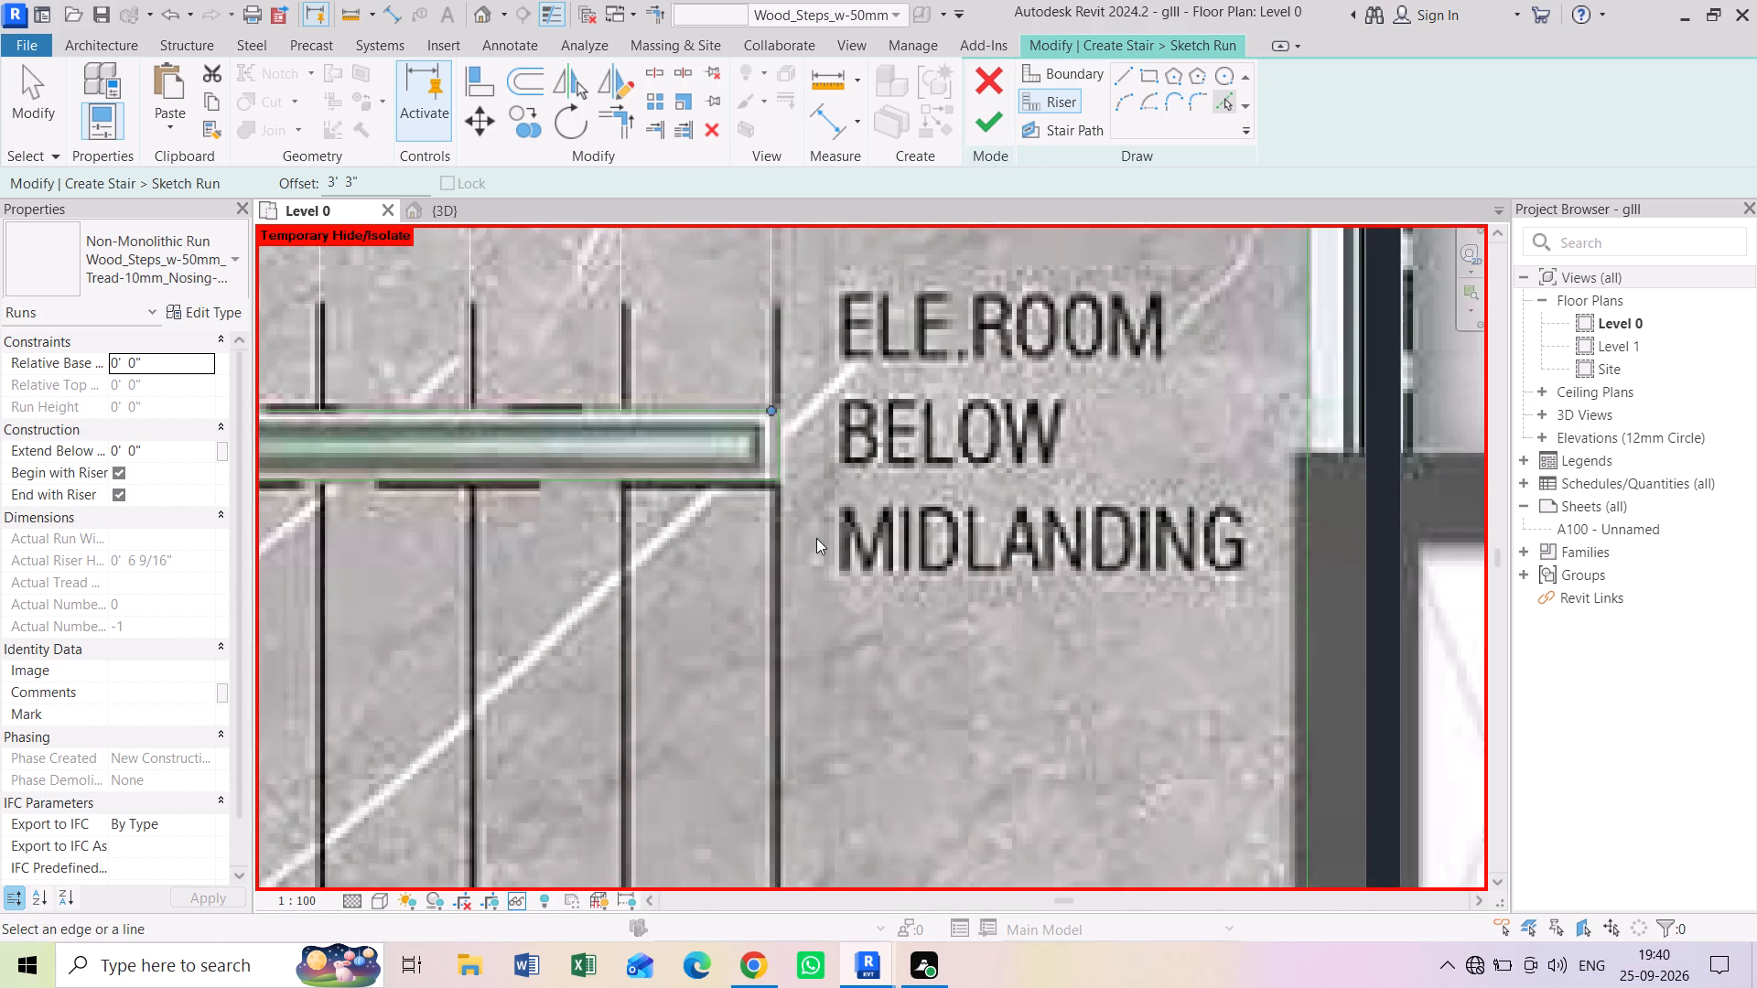
{"action": "middle_click_drag", "start_coordinate": [816, 538], "coordinate": [864, 605]}
{"action": "left_click", "coordinate": [1127, 77]}
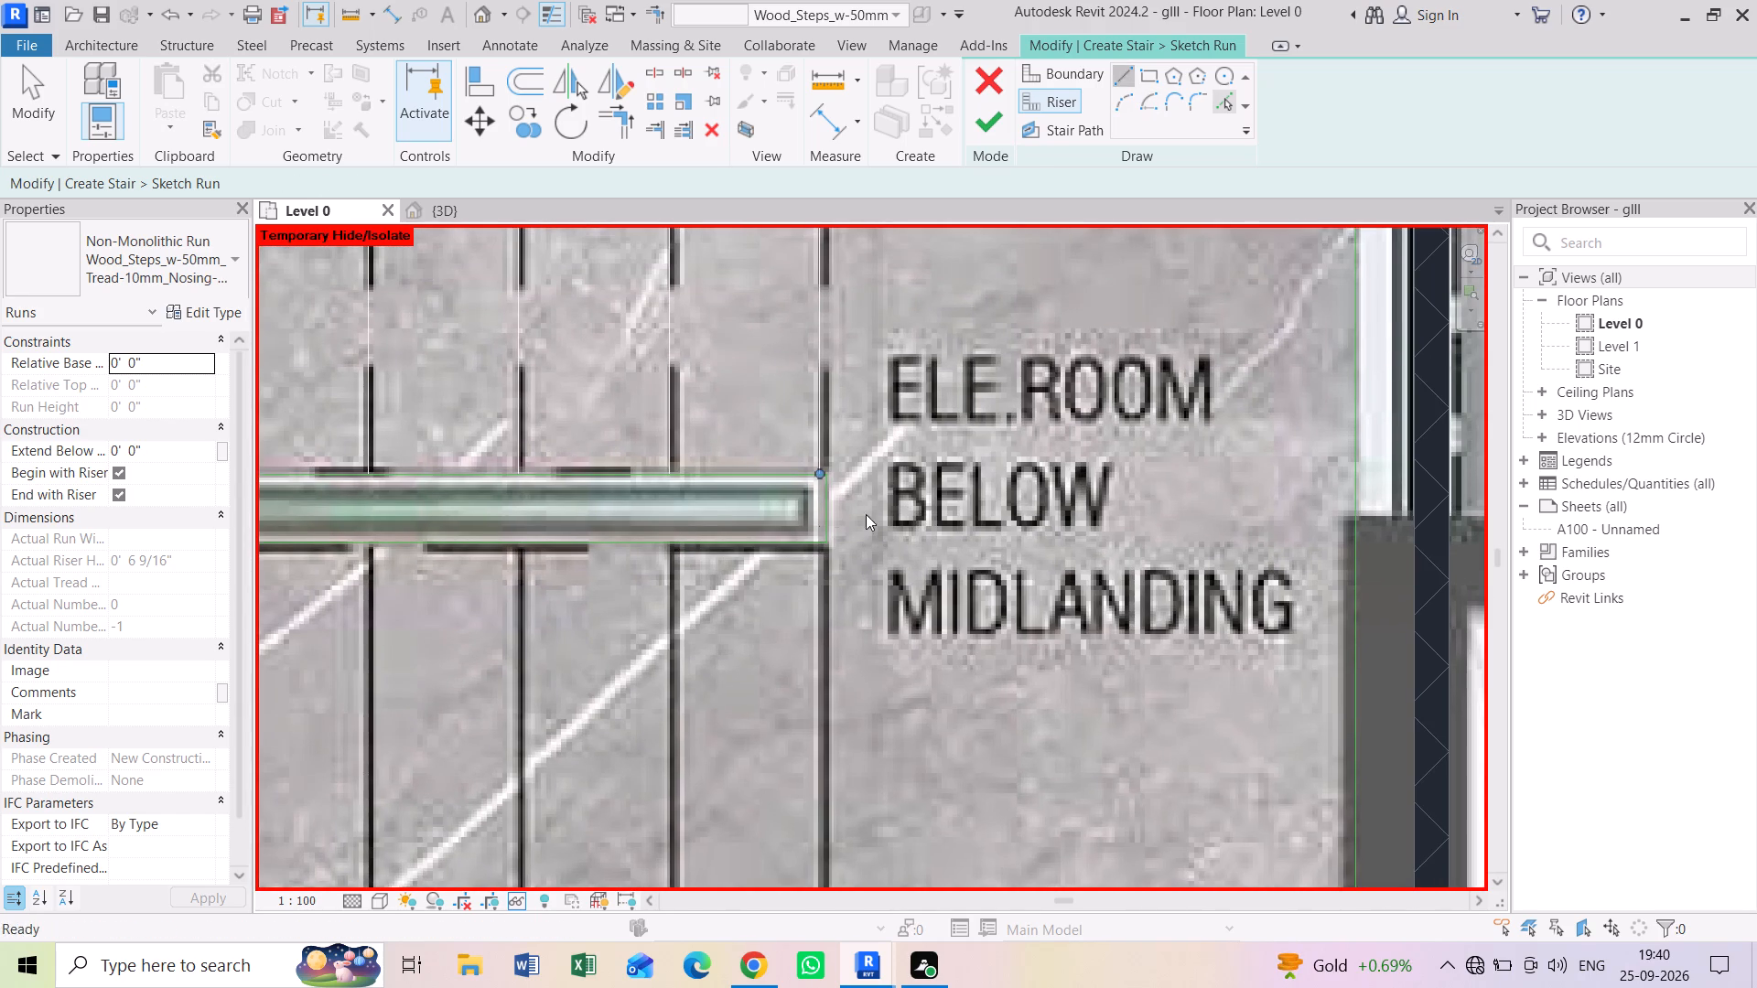
{"action": "scroll", "coordinate": [812, 549], "scroll_direction": "up", "scroll_amount": 3}
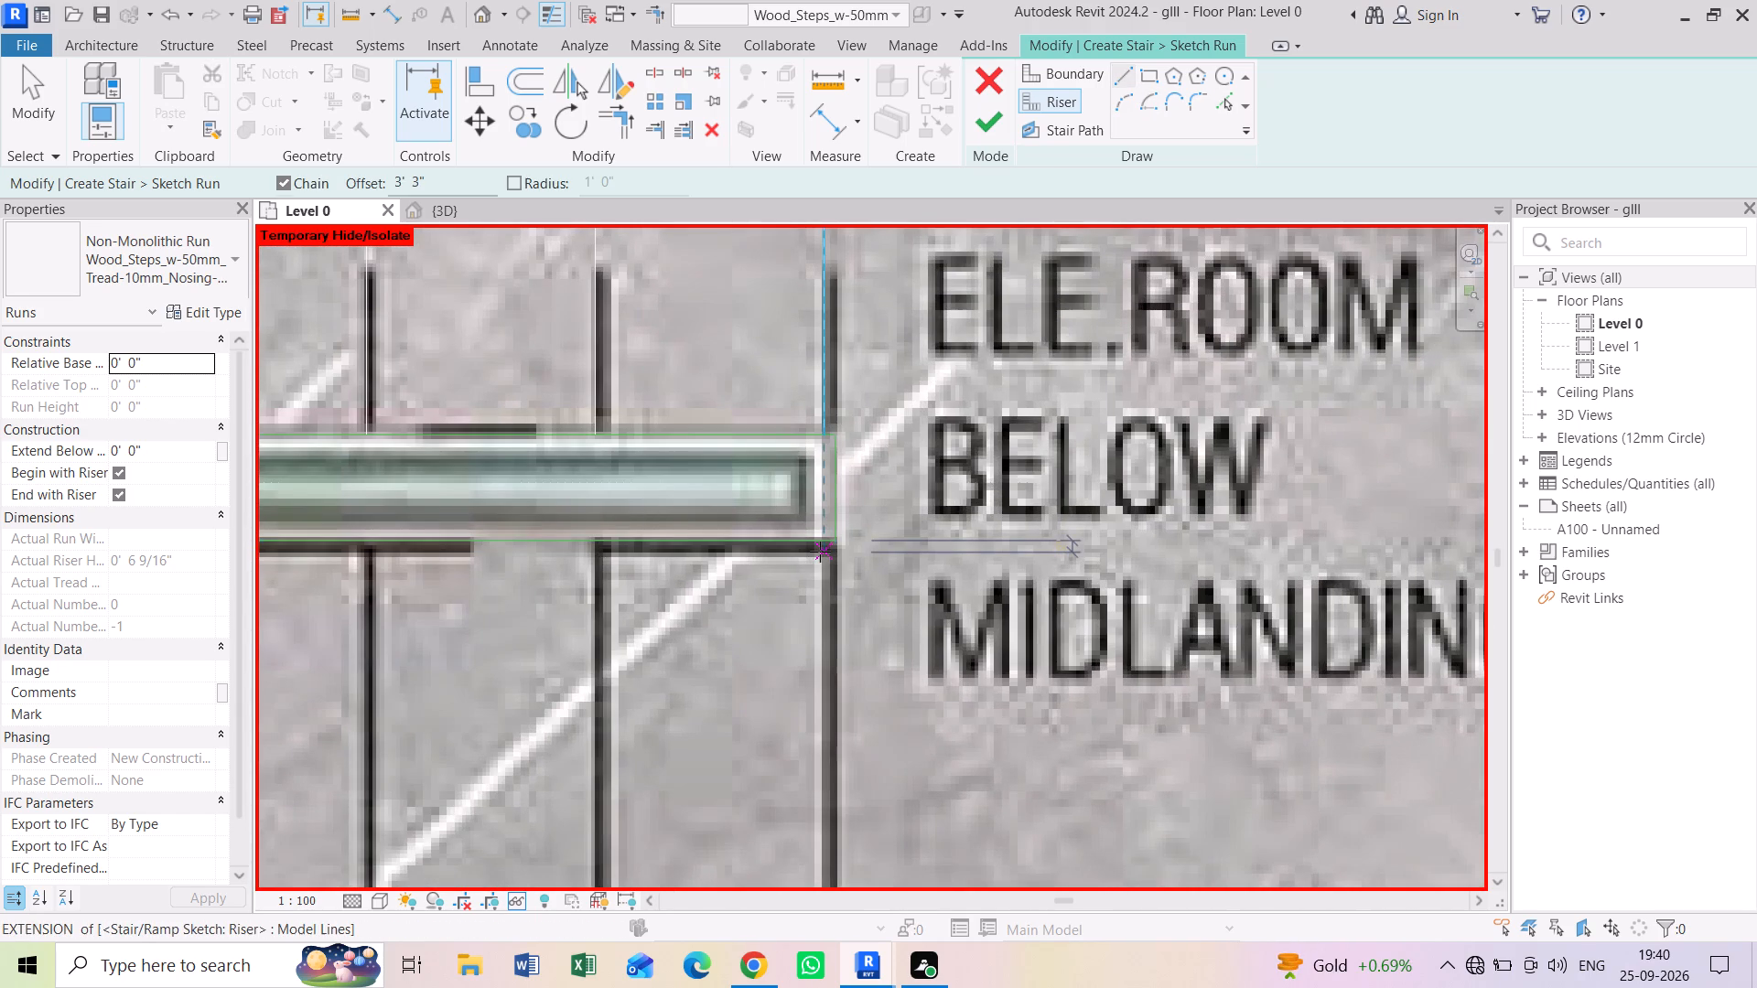
{"action": "left_click", "coordinate": [820, 552]}
{"action": "middle_click_drag", "start_coordinate": [812, 774], "coordinate": [803, 370]}
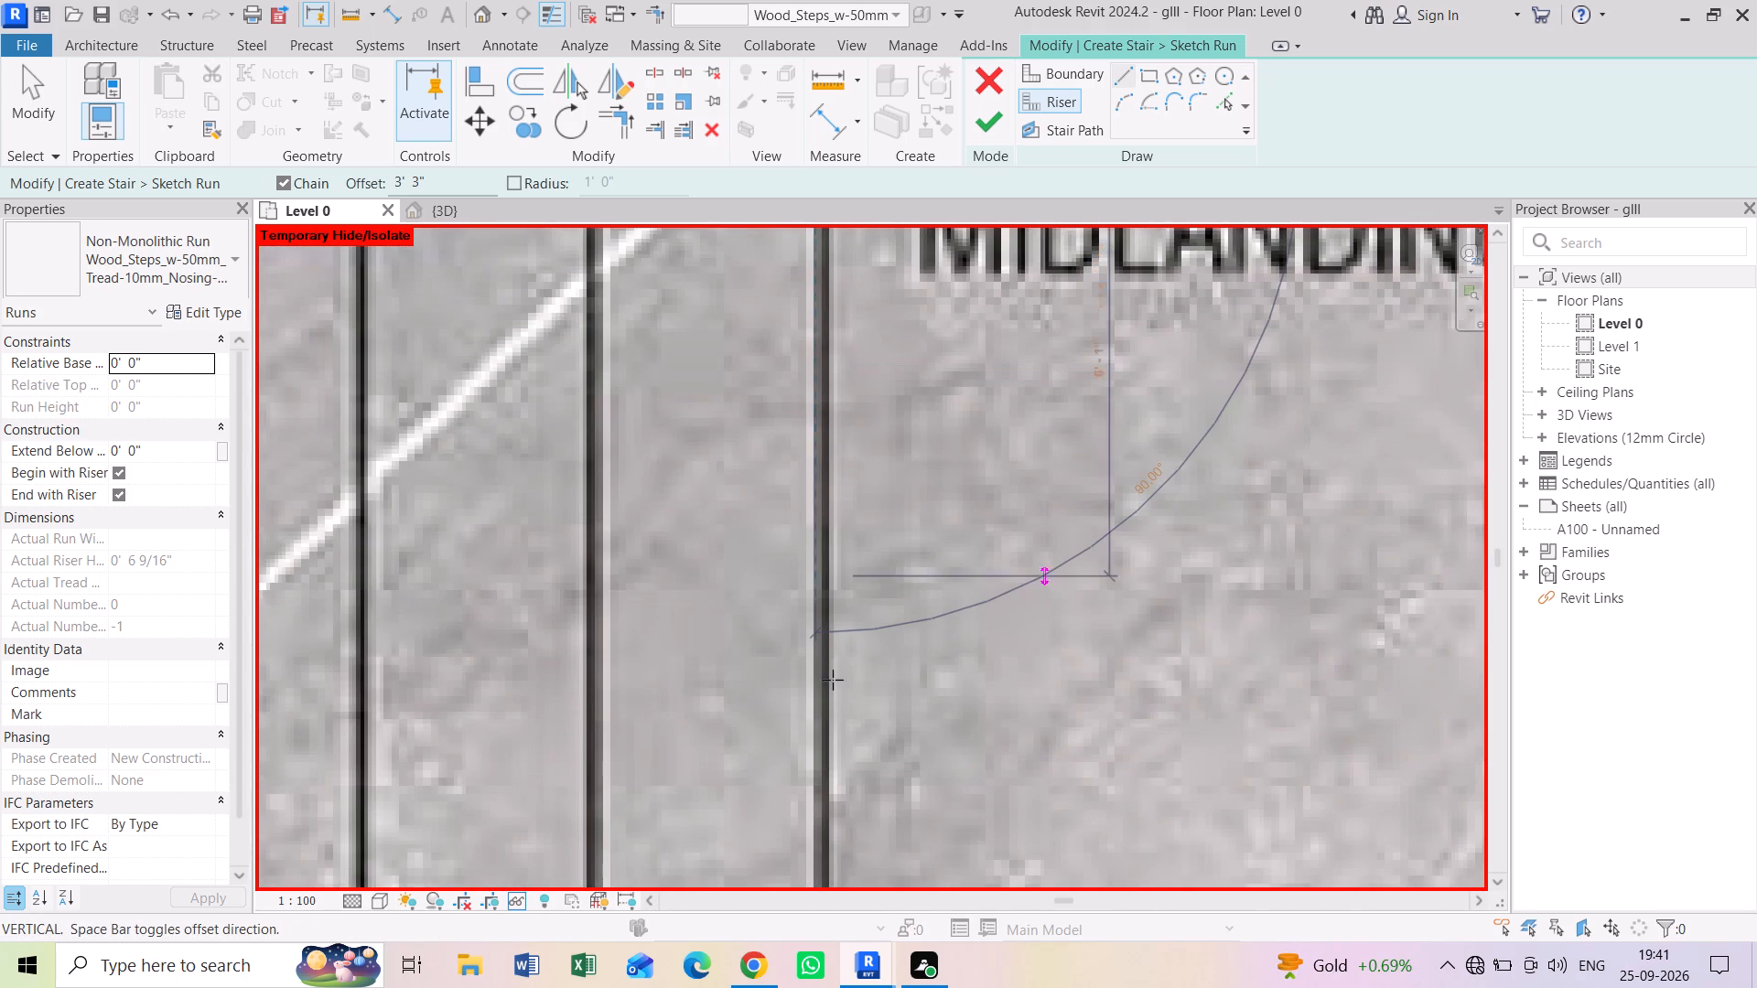
{"action": "middle_click_drag", "start_coordinate": [833, 680], "coordinate": [839, 427]}
{"action": "scroll", "coordinate": [842, 541], "scroll_direction": "up", "scroll_amount": 4}
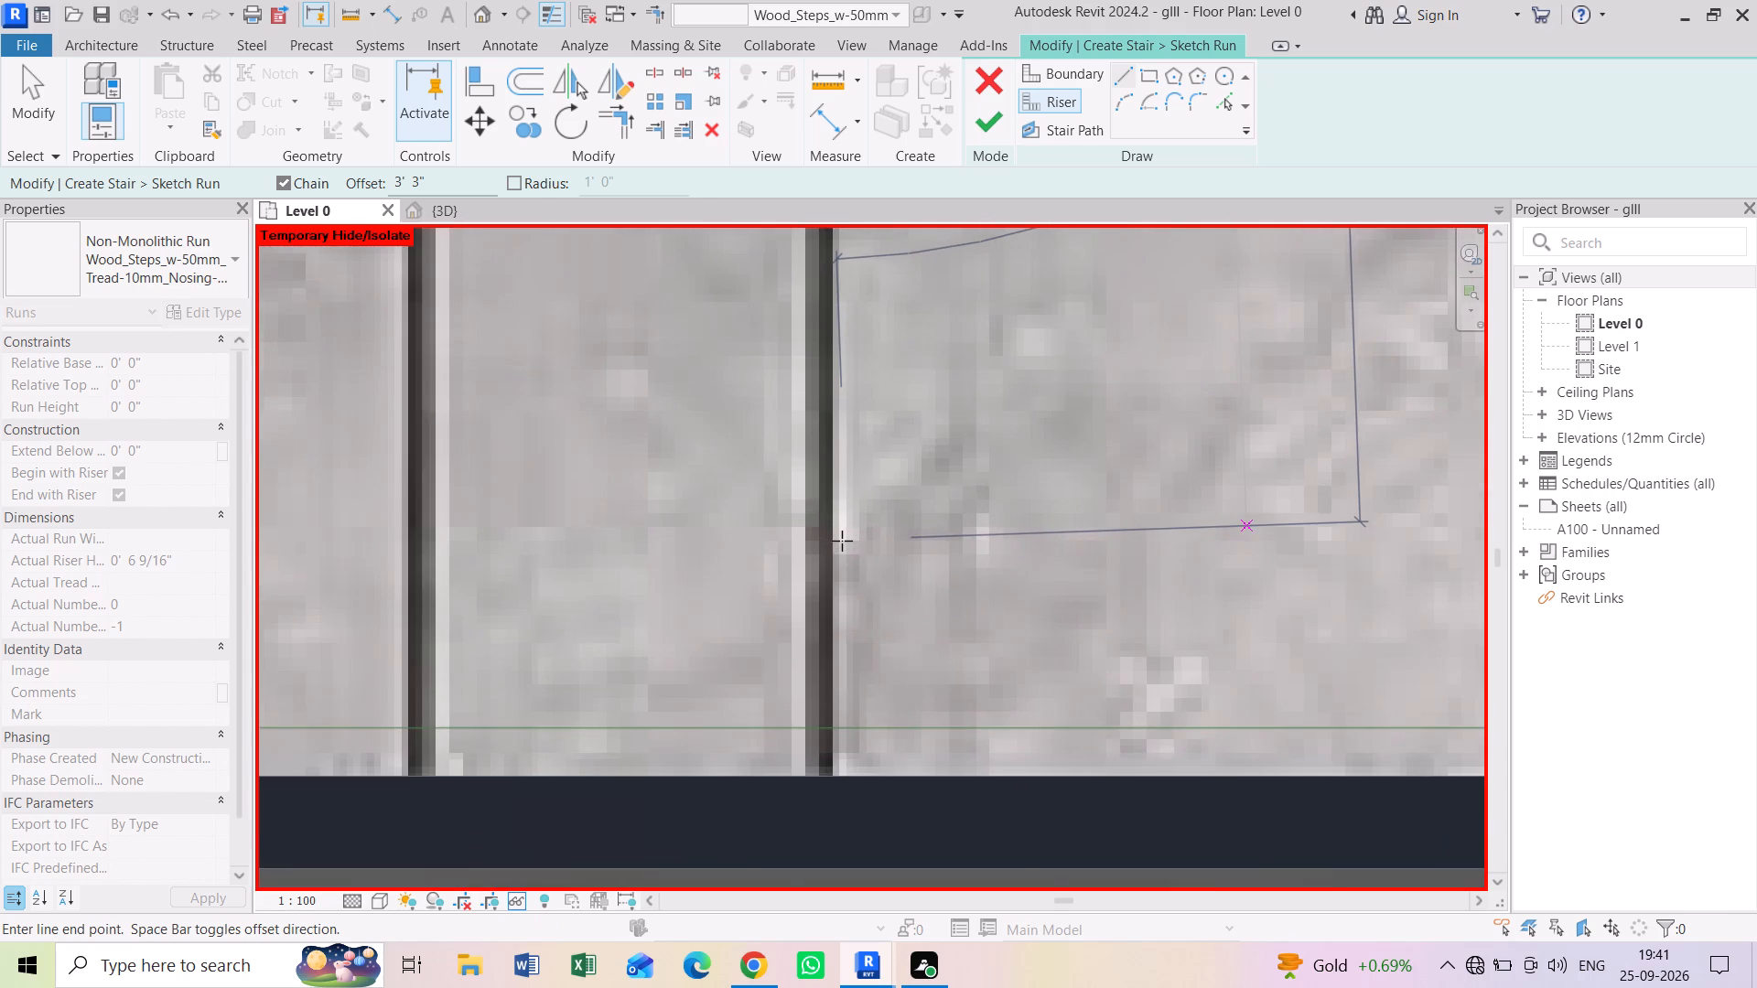
{"action": "left_click", "coordinate": [817, 725]}
{"action": "scroll", "coordinate": [851, 668], "scroll_direction": "down", "scroll_amount": 4}
{"action": "middle_click_drag", "start_coordinate": [838, 466], "coordinate": [847, 607]}
{"action": "key", "text": "Escape"}
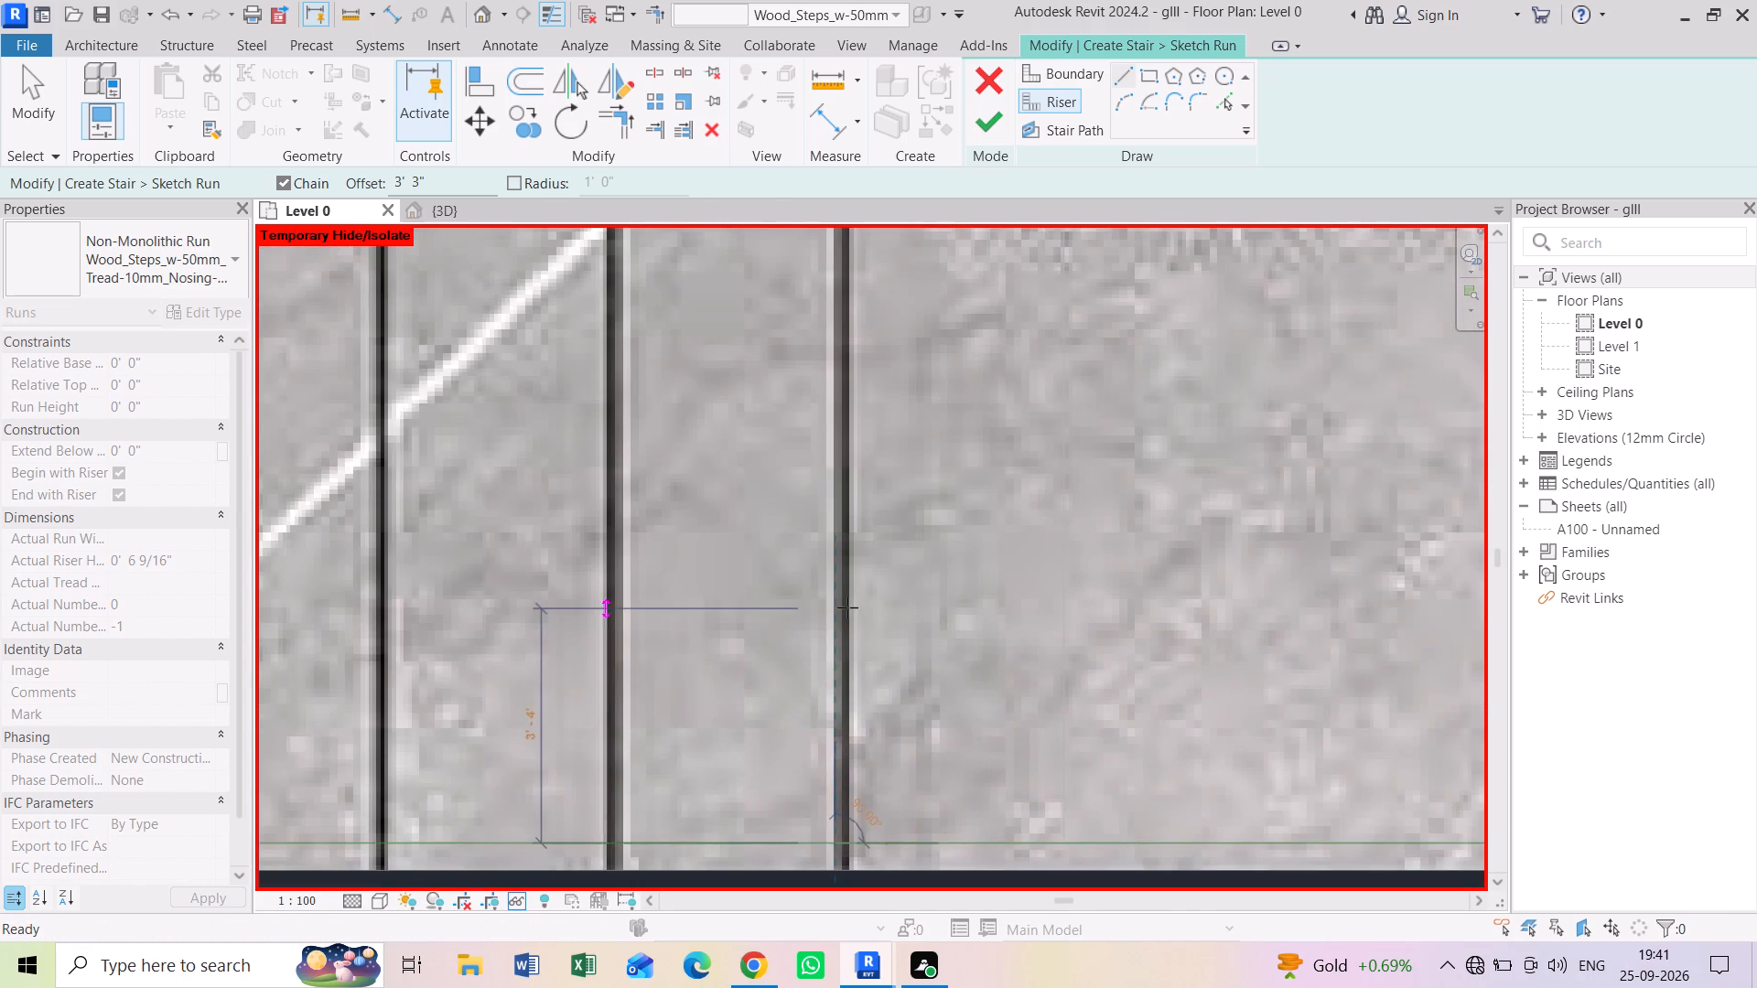
{"action": "key", "text": "Escape"}
{"action": "key", "text": "Escape"}
{"action": "key", "text": "Escape"}
{"action": "scroll", "coordinate": [838, 477], "scroll_direction": "down", "scroll_amount": 4}
{"action": "key", "text": "Escape"}
Nudge the offset riser line across the midlanding onto the plan's first lower-flight riser at the landing edge.
{"action": "middle_click_drag", "start_coordinate": [835, 321], "coordinate": [856, 553]}
{"action": "middle_click_drag", "start_coordinate": [851, 332], "coordinate": [851, 458]}
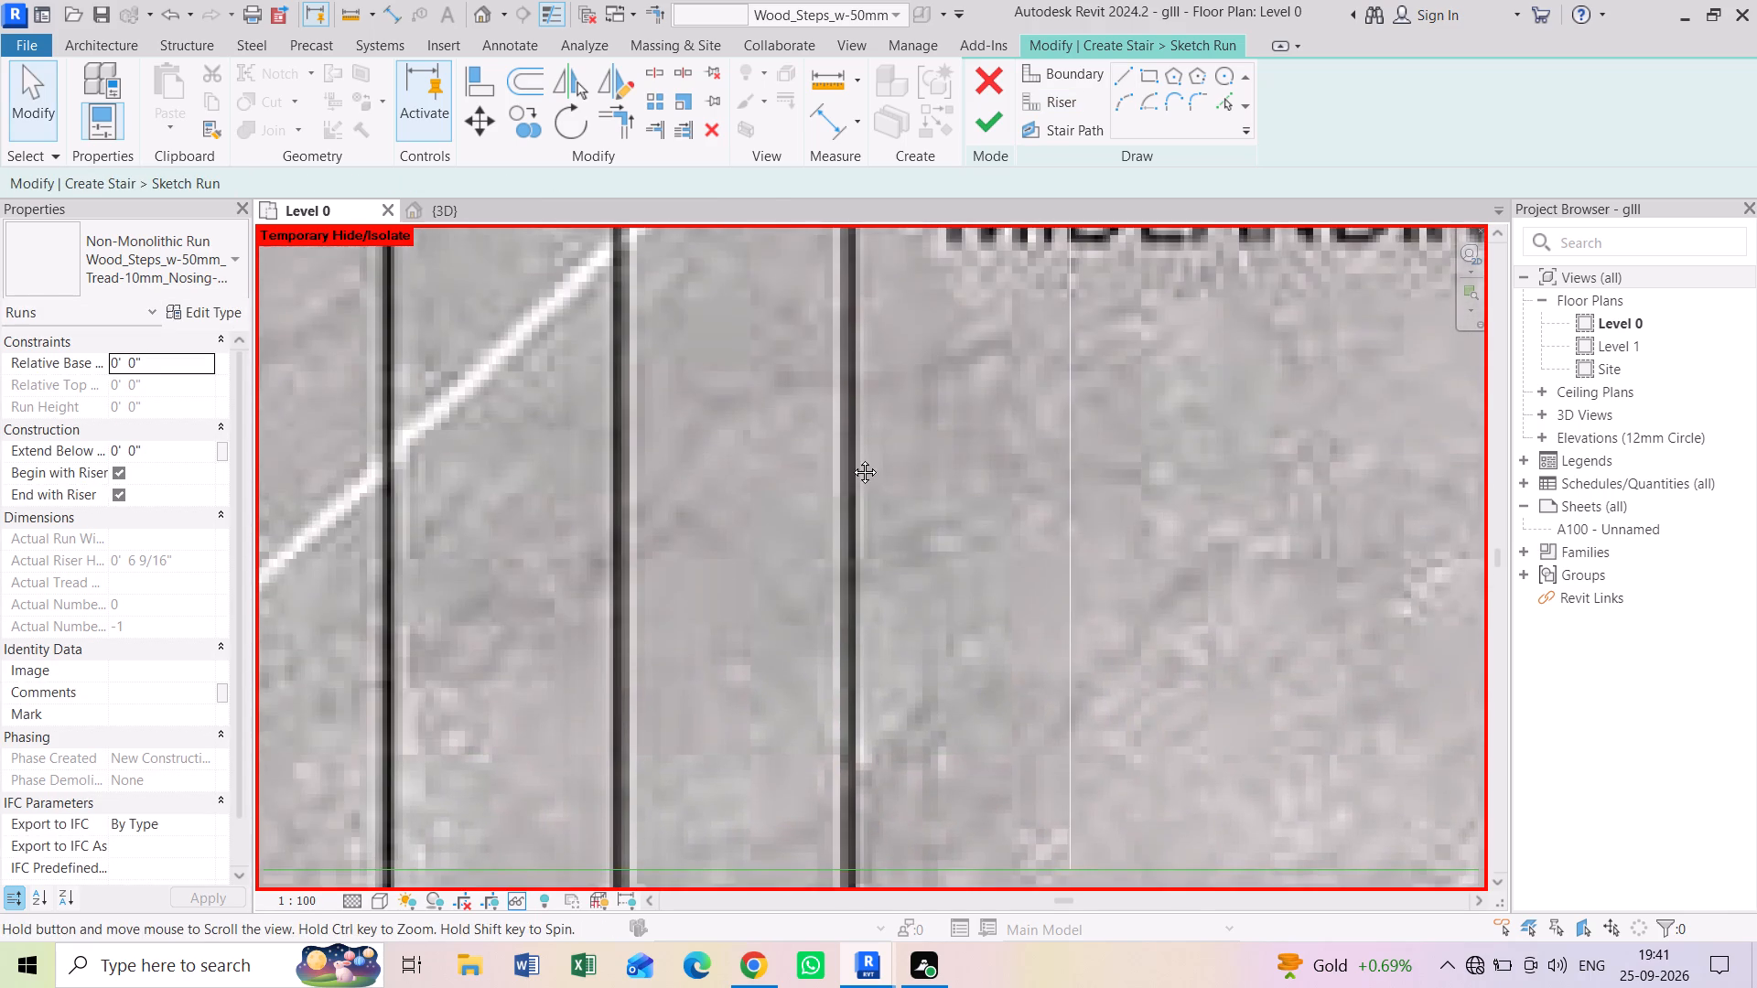
{"action": "middle_click_drag", "start_coordinate": [851, 458], "coordinate": [851, 536]}
{"action": "scroll", "coordinate": [851, 531], "scroll_direction": "down", "scroll_amount": 2}
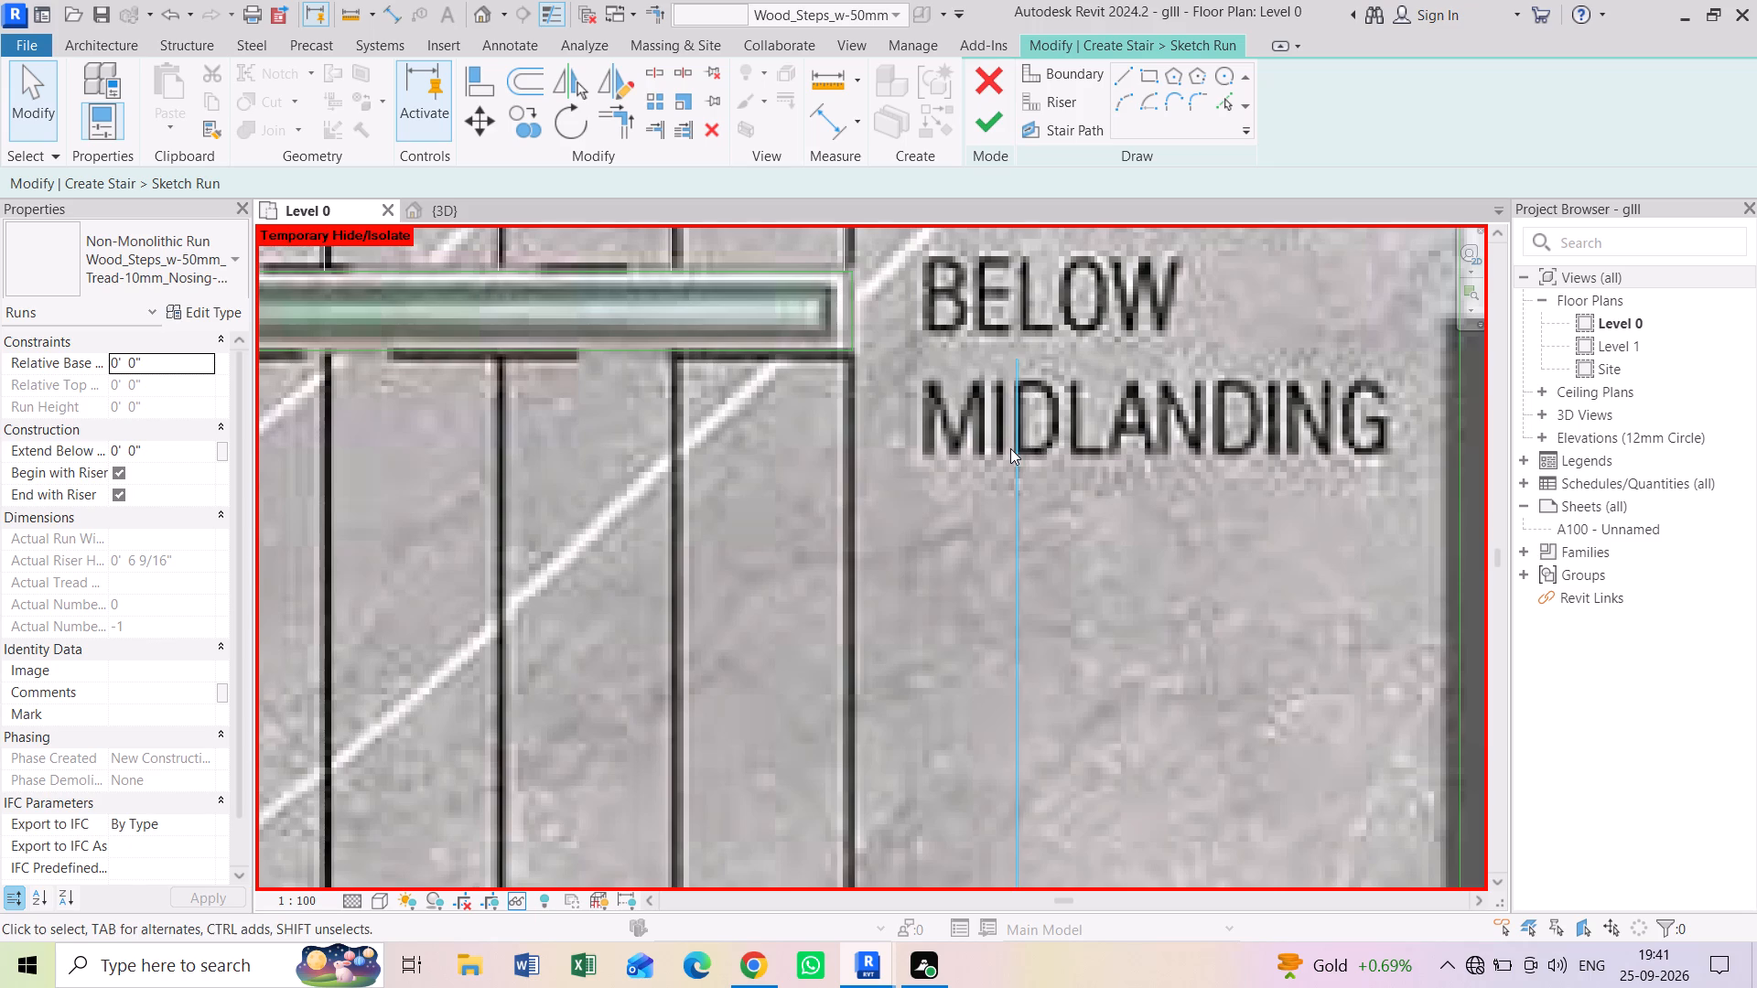
{"action": "middle_click_drag", "start_coordinate": [774, 313], "coordinate": [786, 371]}
{"action": "middle_click_drag", "start_coordinate": [897, 548], "coordinate": [889, 379]}
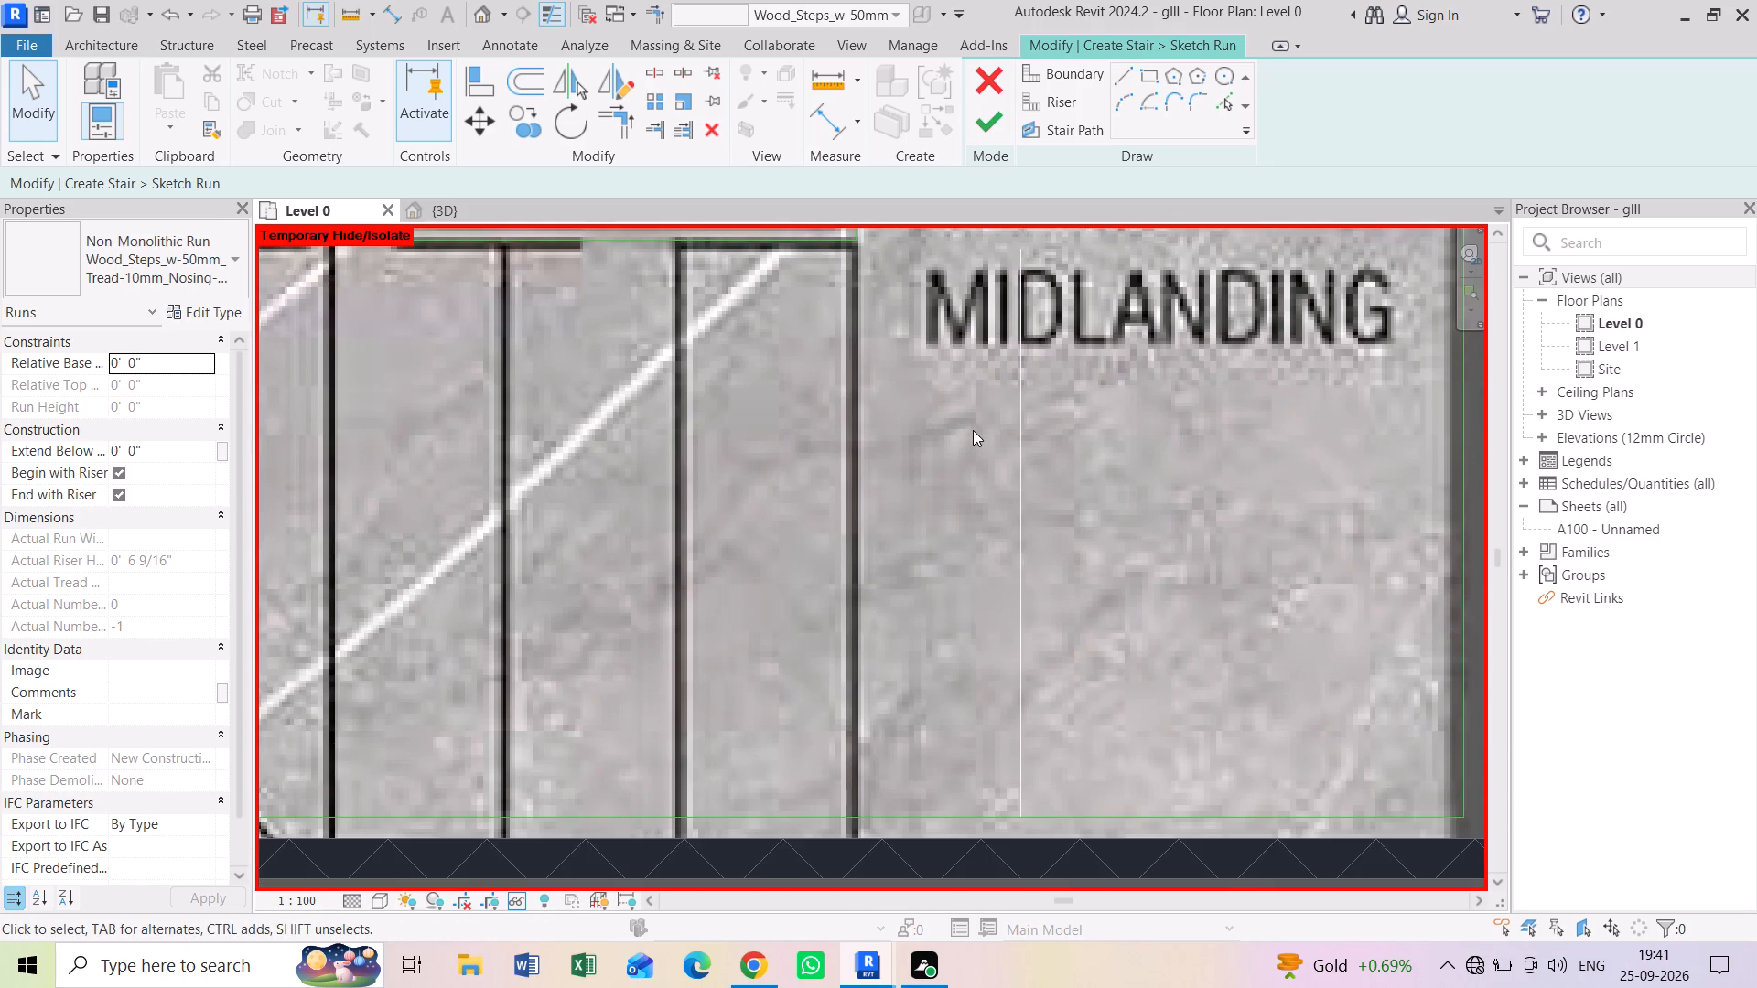
{"action": "middle_click_drag", "start_coordinate": [973, 432], "coordinate": [973, 460]}
{"action": "left_click", "coordinate": [1019, 401]}
{"action": "key", "text": "Left"}
{"action": "key", "text": "Left"}
{"action": "key", "text": "Left"}
{"action": "key", "text": "Left"}
{"action": "key", "text": "Left"}
{"action": "key", "text": "Left"}
{"action": "key", "text": "Left"}
{"action": "key", "text": "Left"}
{"action": "key", "text": "Left"}
{"action": "key", "text": "Left"}
{"action": "key", "text": "Left"}
{"action": "key", "text": "Left"}
{"action": "key", "text": "Left"}
{"action": "key", "text": "Left"}
{"action": "key", "text": "Left"}
{"action": "key", "text": "Left"}
{"action": "key", "text": "Left"}
{"action": "key", "text": "Left"}
{"action": "key", "text": "Left"}
{"action": "key", "text": "Left"}
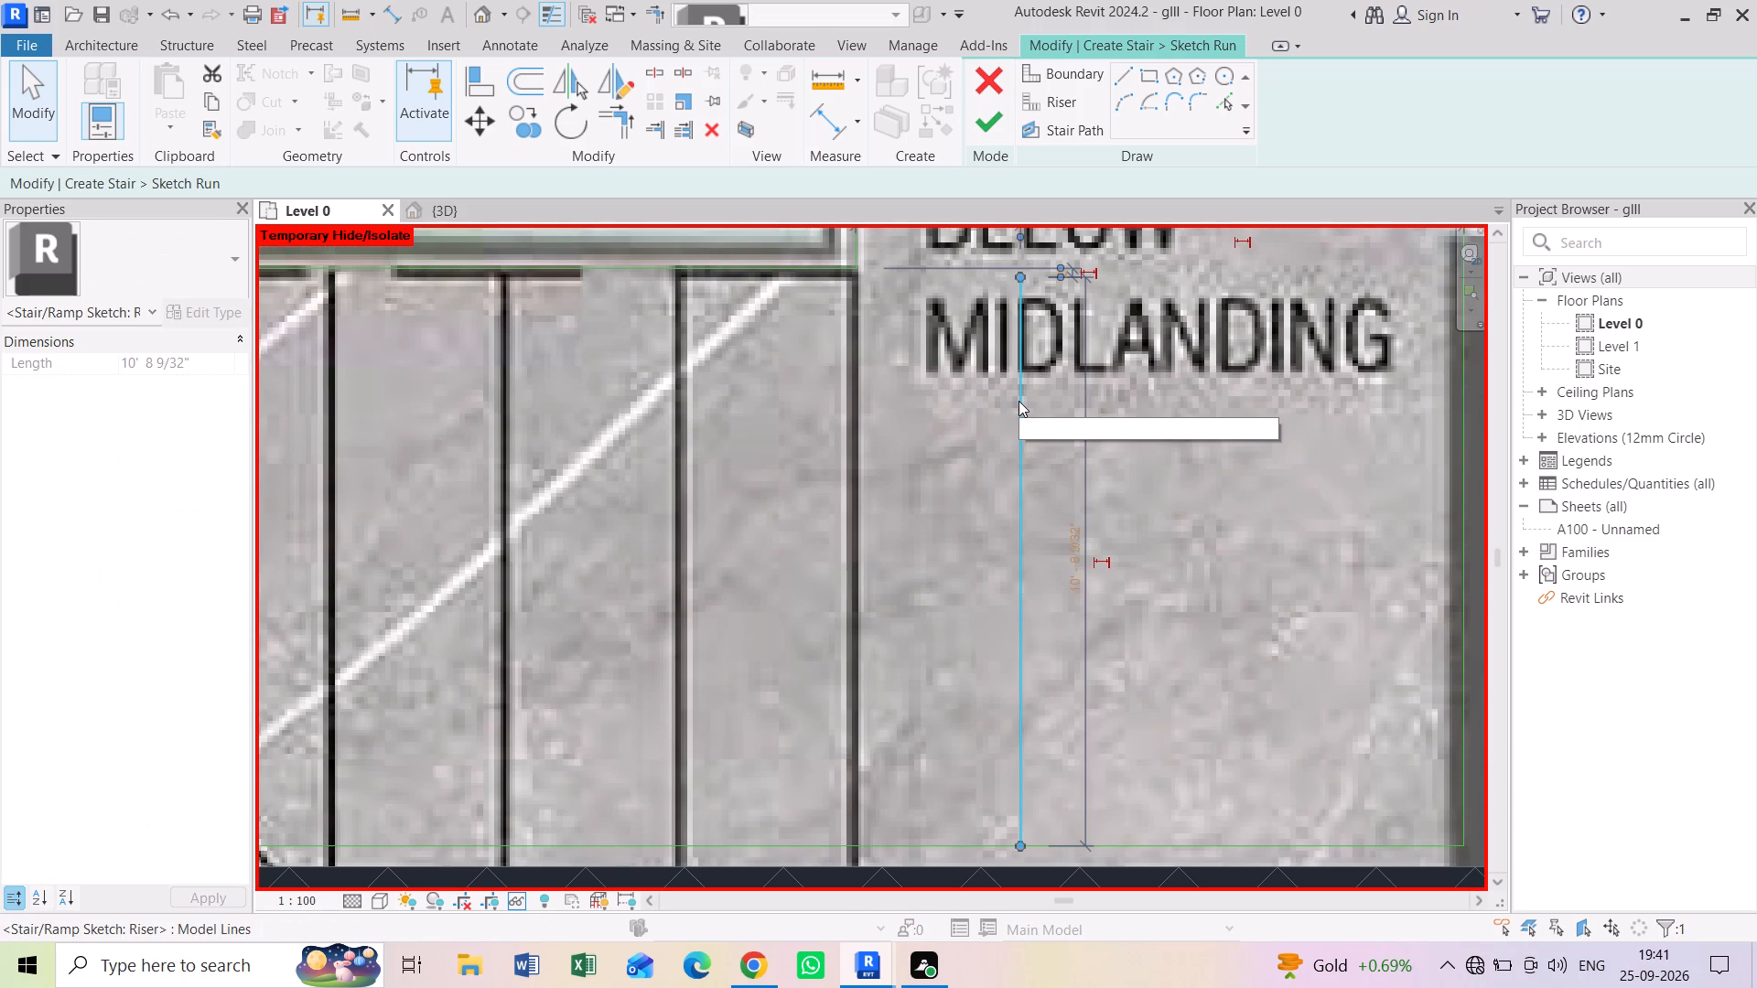
{"action": "key", "text": "Left"}
{"action": "key", "text": "Left"}
{"action": "key", "text": "Left"}
{"action": "key", "text": "Left"}
{"action": "key", "text": "Left"}
{"action": "key", "text": "Left"}
{"action": "key", "text": "Left"}
{"action": "key", "text": "Left"}
{"action": "key", "text": "Left"}
{"action": "key", "text": "Left"}
{"action": "key", "text": "Left"}
{"action": "key", "text": "Left"}
{"action": "key", "text": "Left"}
{"action": "key", "text": "Left"}
{"action": "key", "text": "Left"}
{"action": "key", "text": "Left"}
{"action": "key", "text": "Left"}
{"action": "key", "text": "Left"}
{"action": "key", "text": "Left"}
{"action": "key", "text": "Left"}
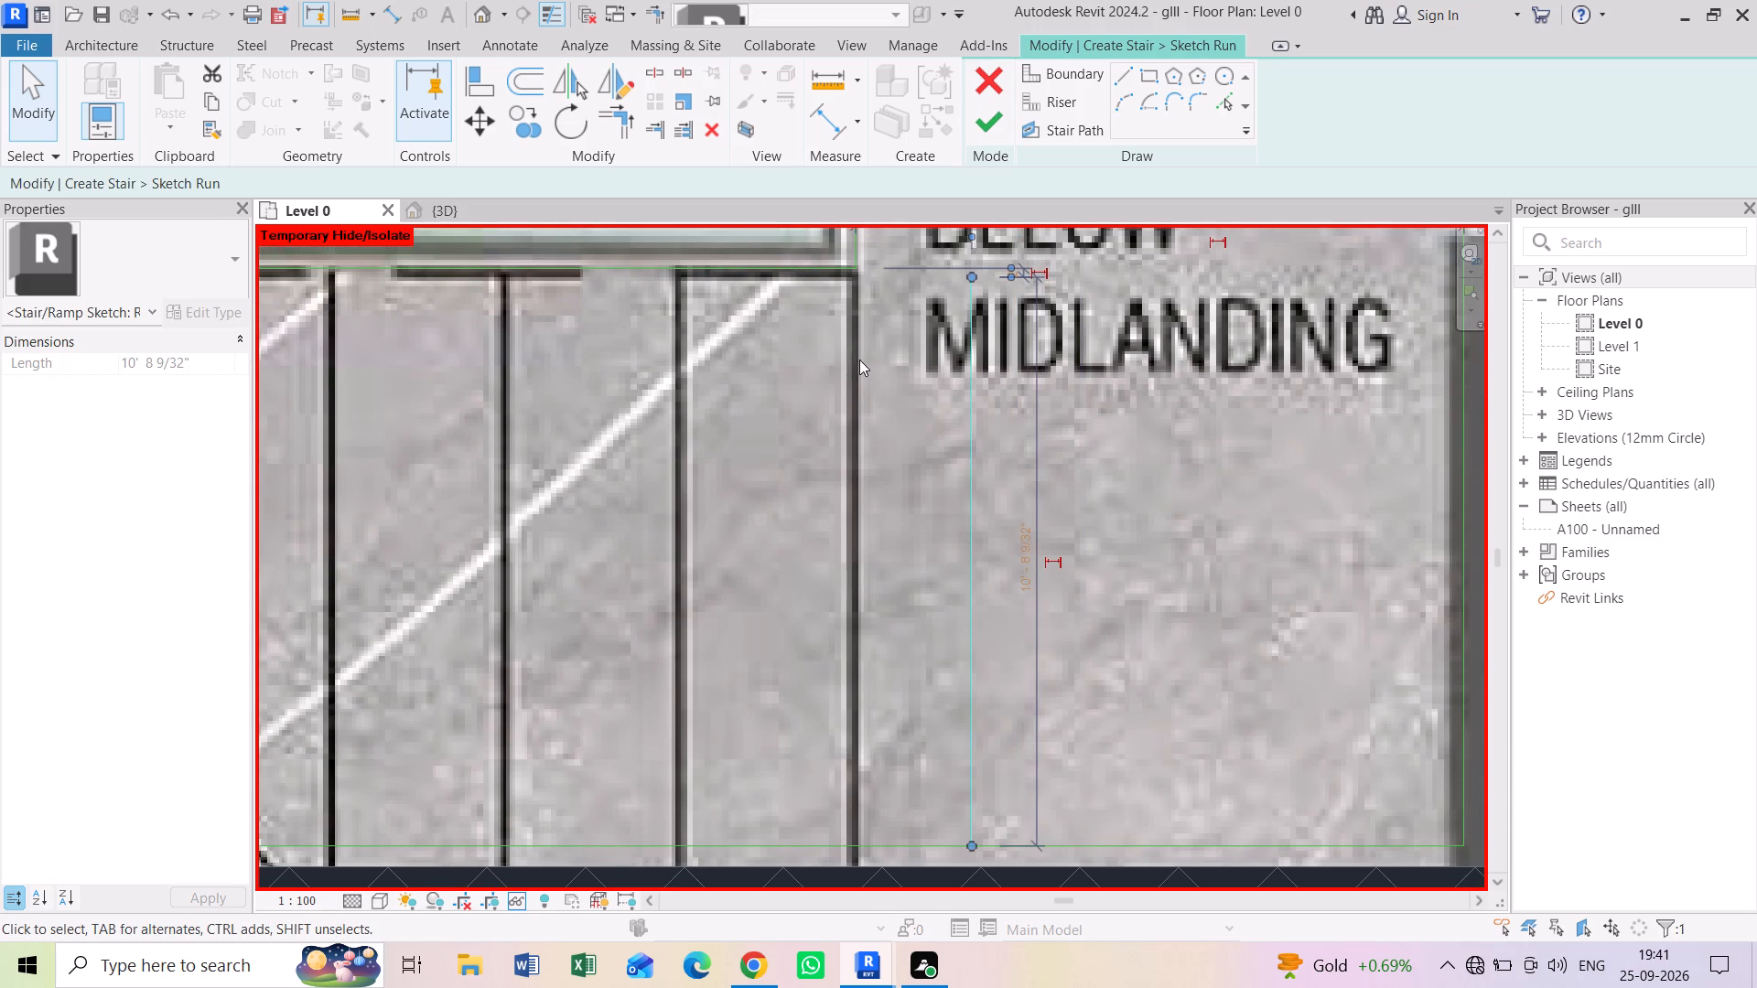
{"action": "key", "text": "Left"}
{"action": "key", "text": "Left"}
{"action": "key", "text": "Left"}
{"action": "key", "text": "Left"}
{"action": "key", "text": "Left"}
{"action": "key", "text": "Left"}
{"action": "key", "text": "Left"}
{"action": "key", "text": "Left"}
{"action": "key", "text": "Left"}
{"action": "key", "text": "Left"}
{"action": "key", "text": "Left"}
{"action": "key", "text": "Left"}
{"action": "key", "text": "Left"}
{"action": "key", "text": "Left"}
{"action": "key", "text": "Left"}
{"action": "key", "text": "Left"}
{"action": "key", "text": "Left"}
{"action": "key", "text": "Left"}
{"action": "key", "text": "Left"}
{"action": "key", "text": "Left"}
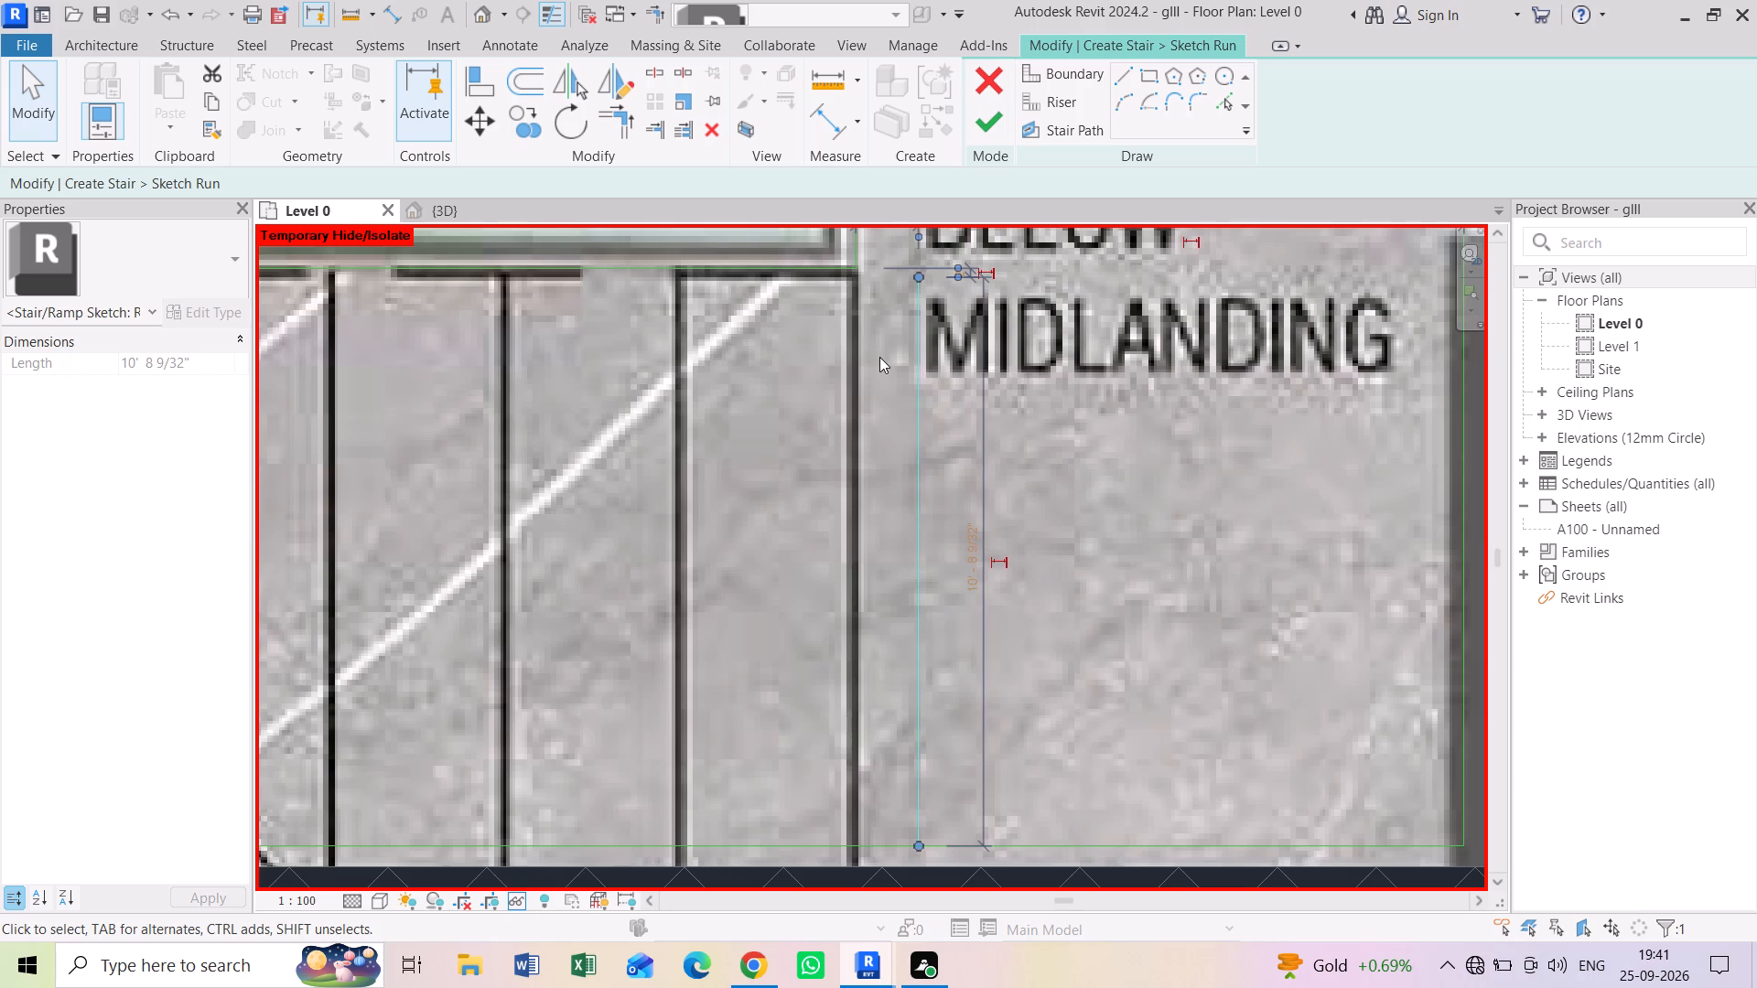
{"action": "key", "text": "Left"}
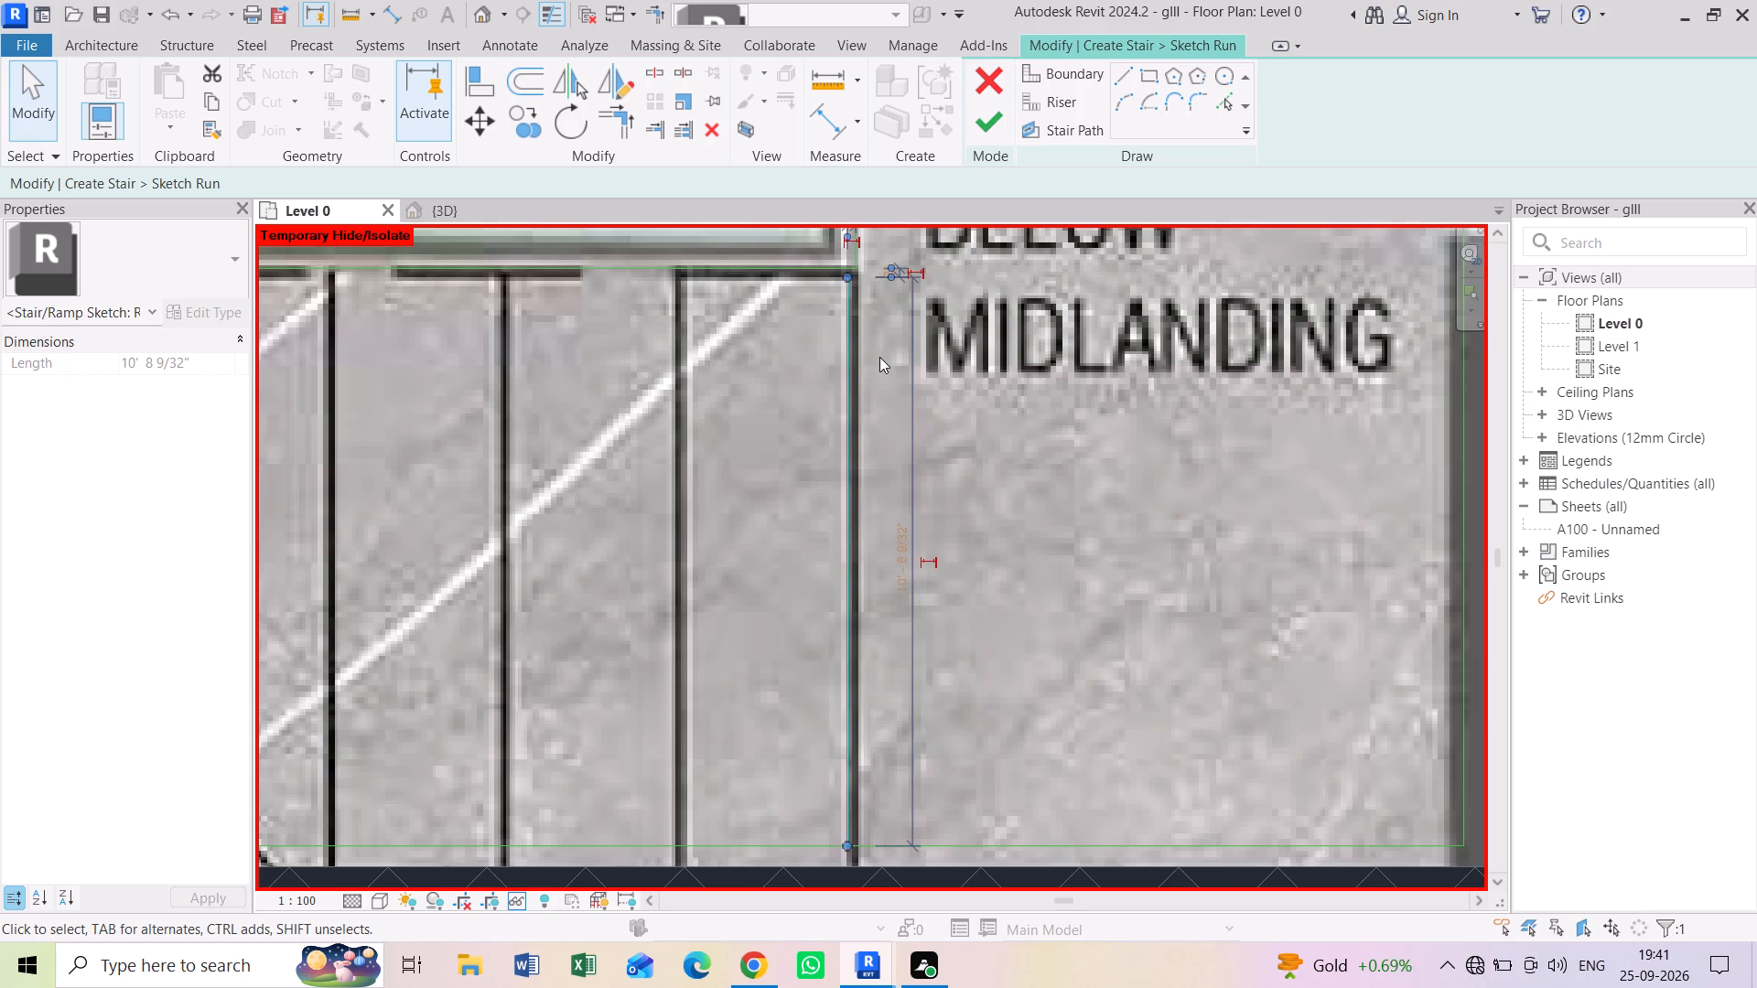
{"action": "middle_click_drag", "start_coordinate": [873, 311], "coordinate": [878, 541]}
{"action": "key", "text": "Escape"}
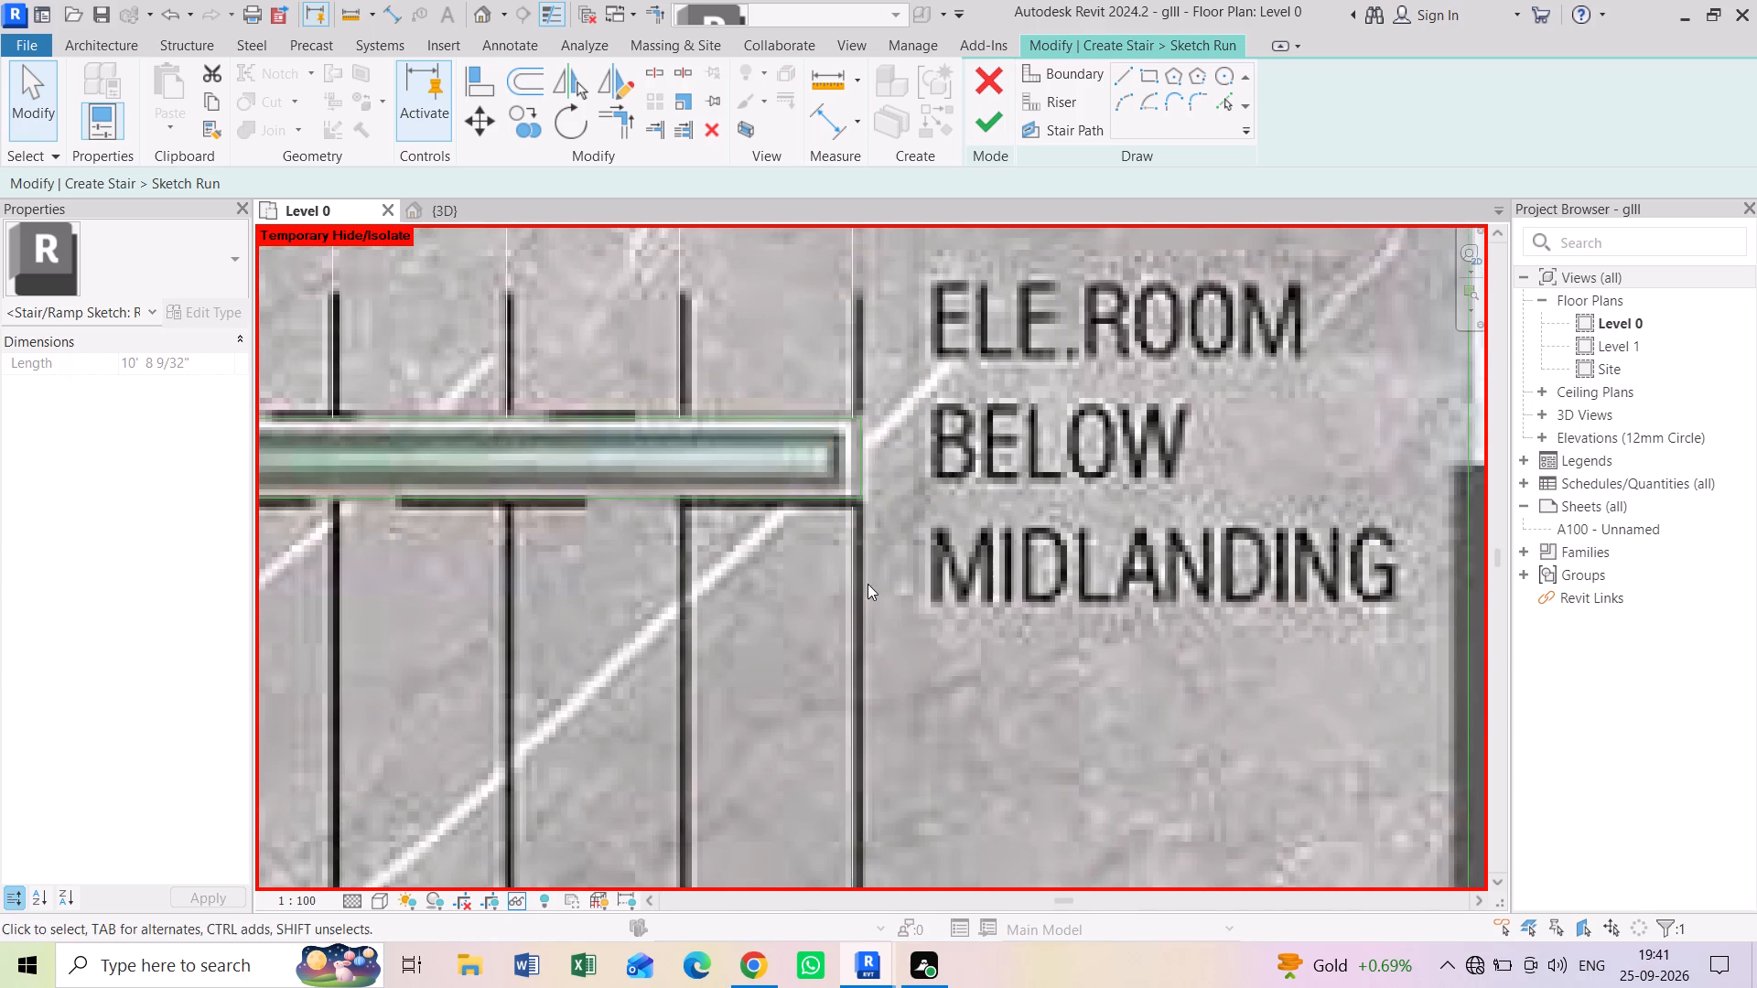
Align the lower flight's first riser line with the upper flight's last riser line.
{"action": "left_click", "coordinate": [851, 569]}
{"action": "key", "text": "Escape"}
{"action": "type", "text": "aa"}
{"action": "key", "text": "a"}
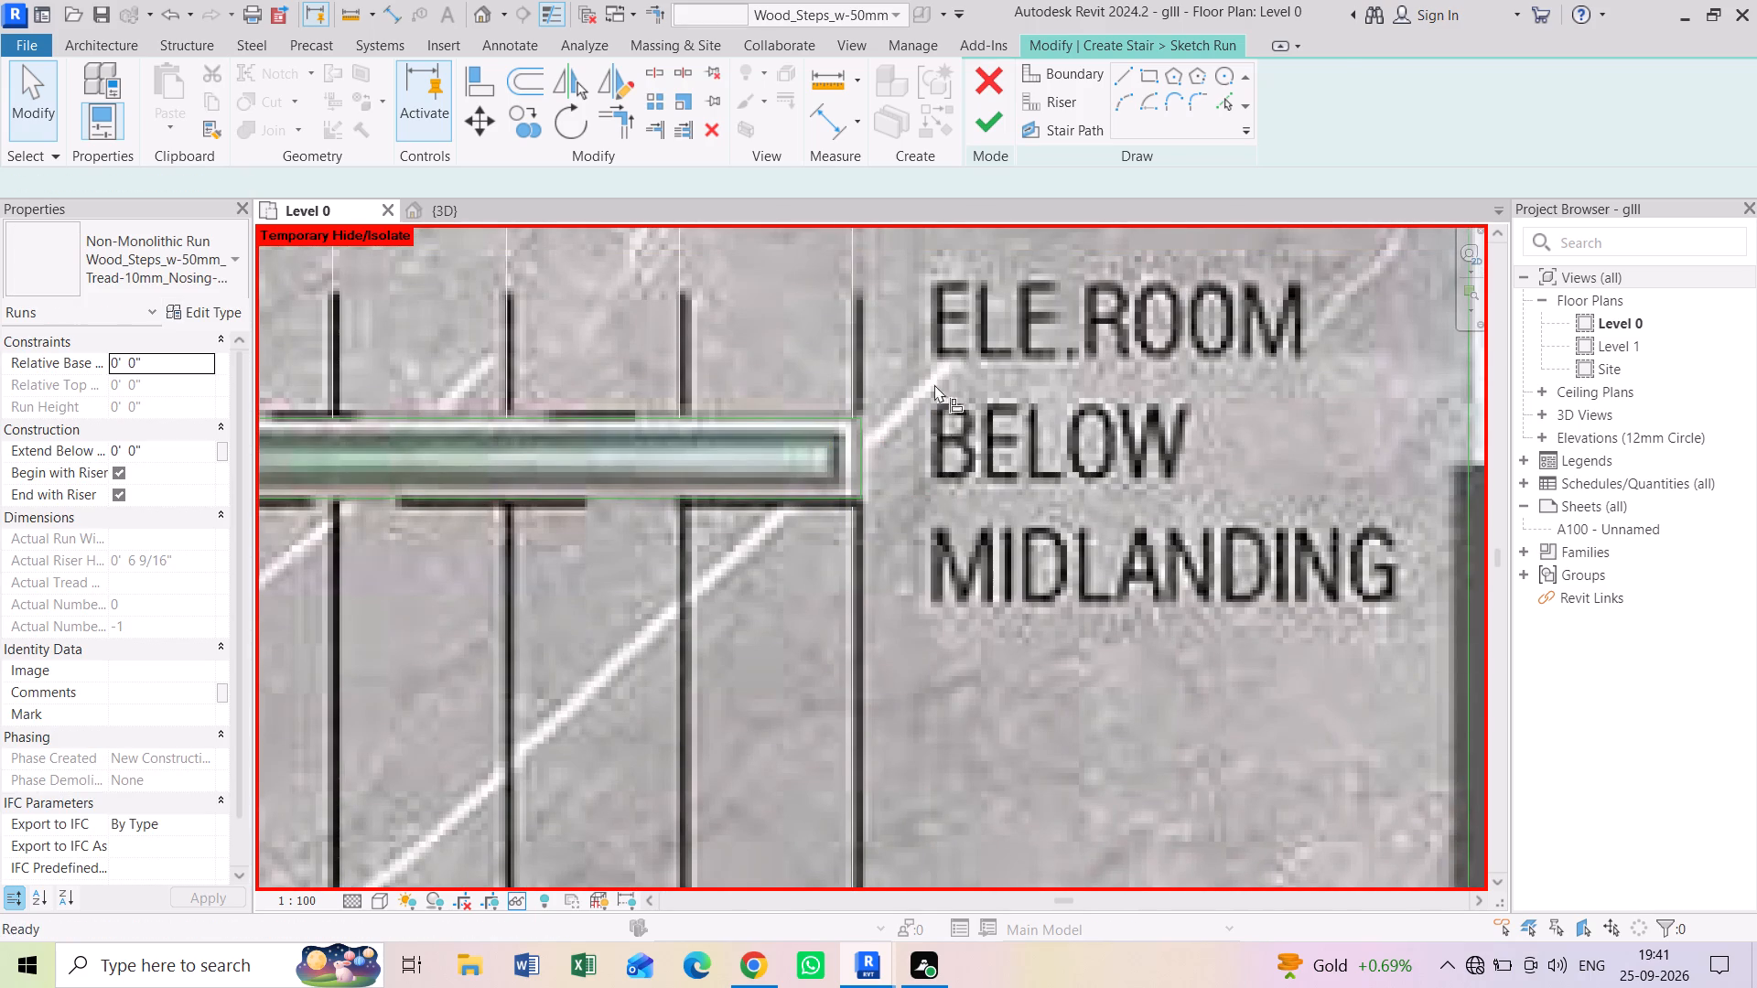
{"action": "left_click", "coordinate": [856, 299]}
{"action": "left_click", "coordinate": [853, 544]}
{"action": "key", "text": "Escape"}
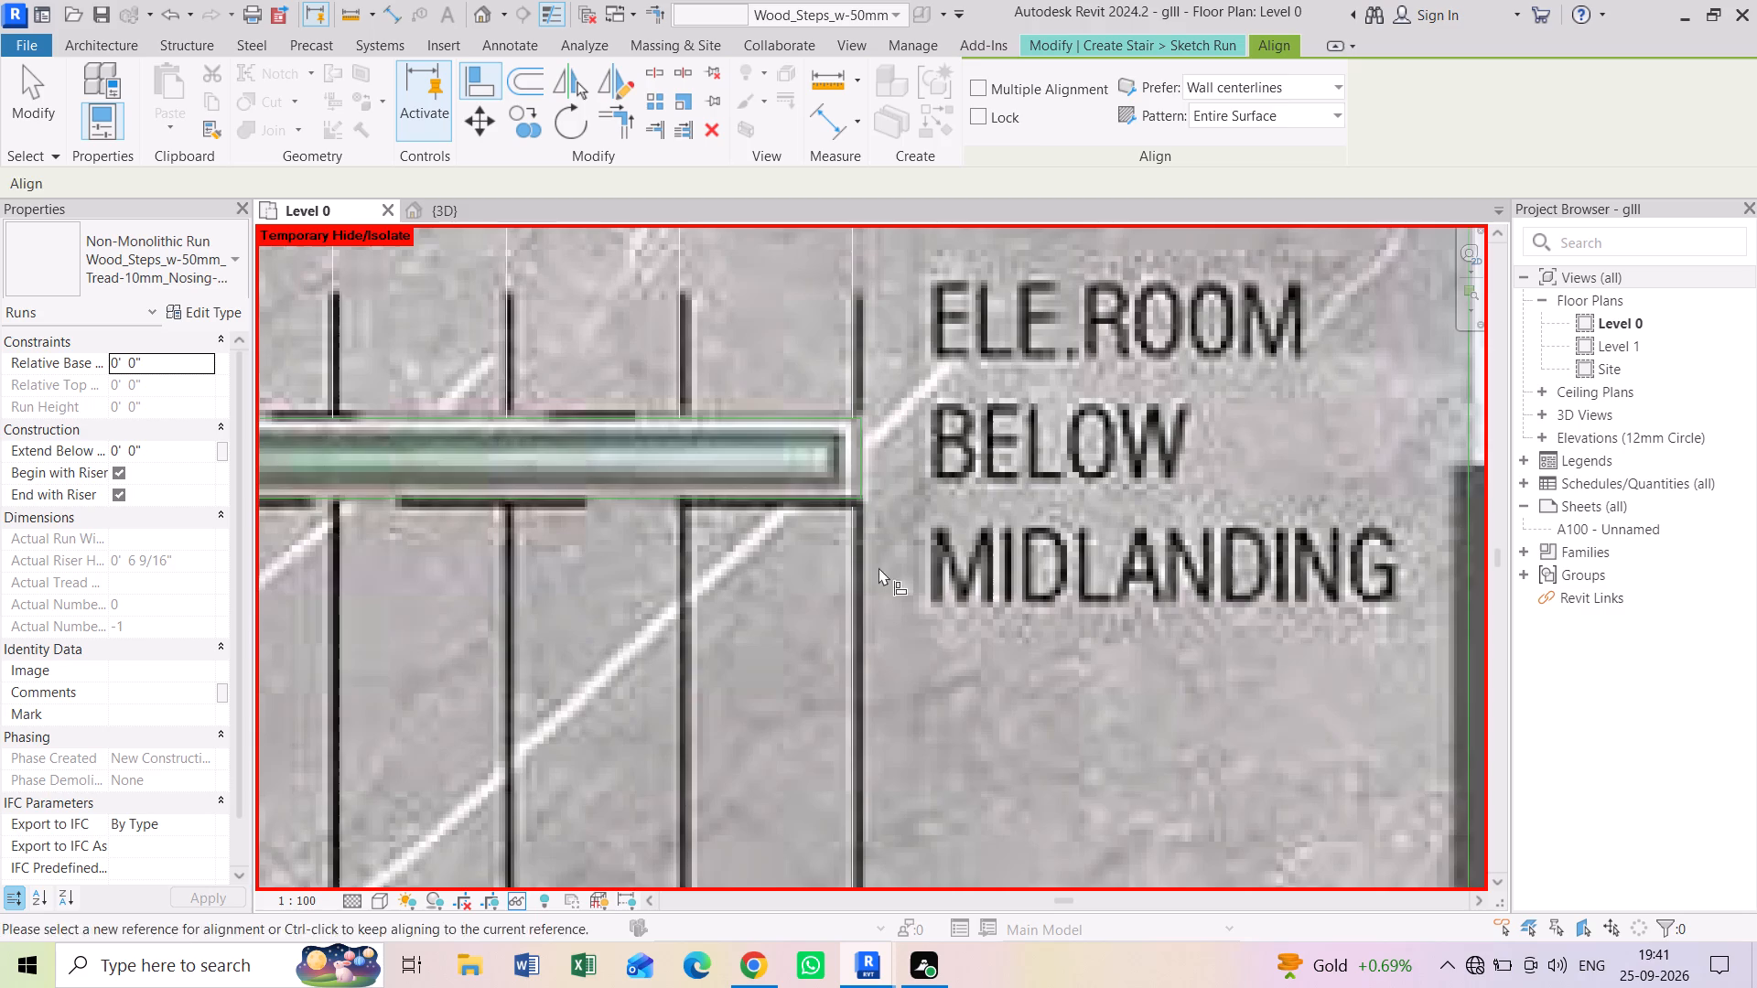
{"action": "key", "text": "Escape"}
{"action": "scroll", "coordinate": [876, 559], "scroll_direction": "down", "scroll_amount": 2}
{"action": "middle_click_drag", "start_coordinate": [876, 560], "coordinate": [876, 483]}
{"action": "key", "text": "Escape"}
{"action": "scroll", "coordinate": [876, 482], "scroll_direction": "down", "scroll_amount": 1}
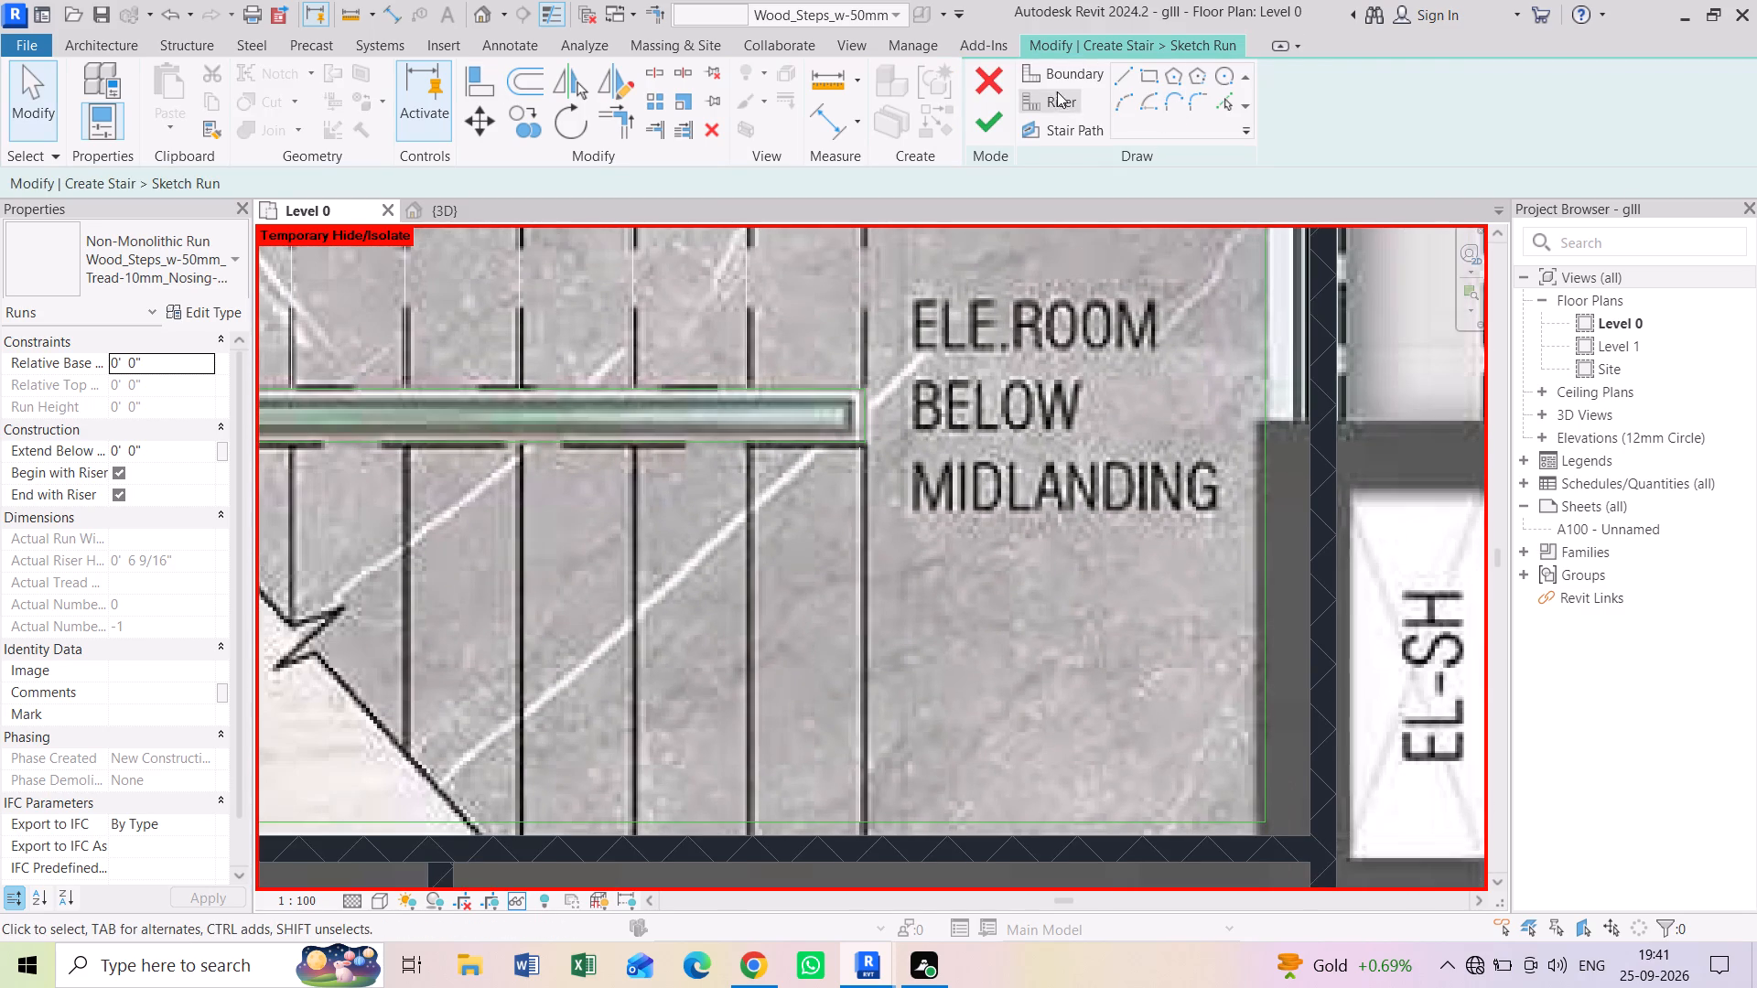
Add two lower-flight riser lines by Pick Lines with a 3' 3" offset, starting from the riser at the midlanding edge.
{"action": "left_click", "coordinate": [1052, 91]}
{"action": "left_click", "coordinate": [1220, 105]}
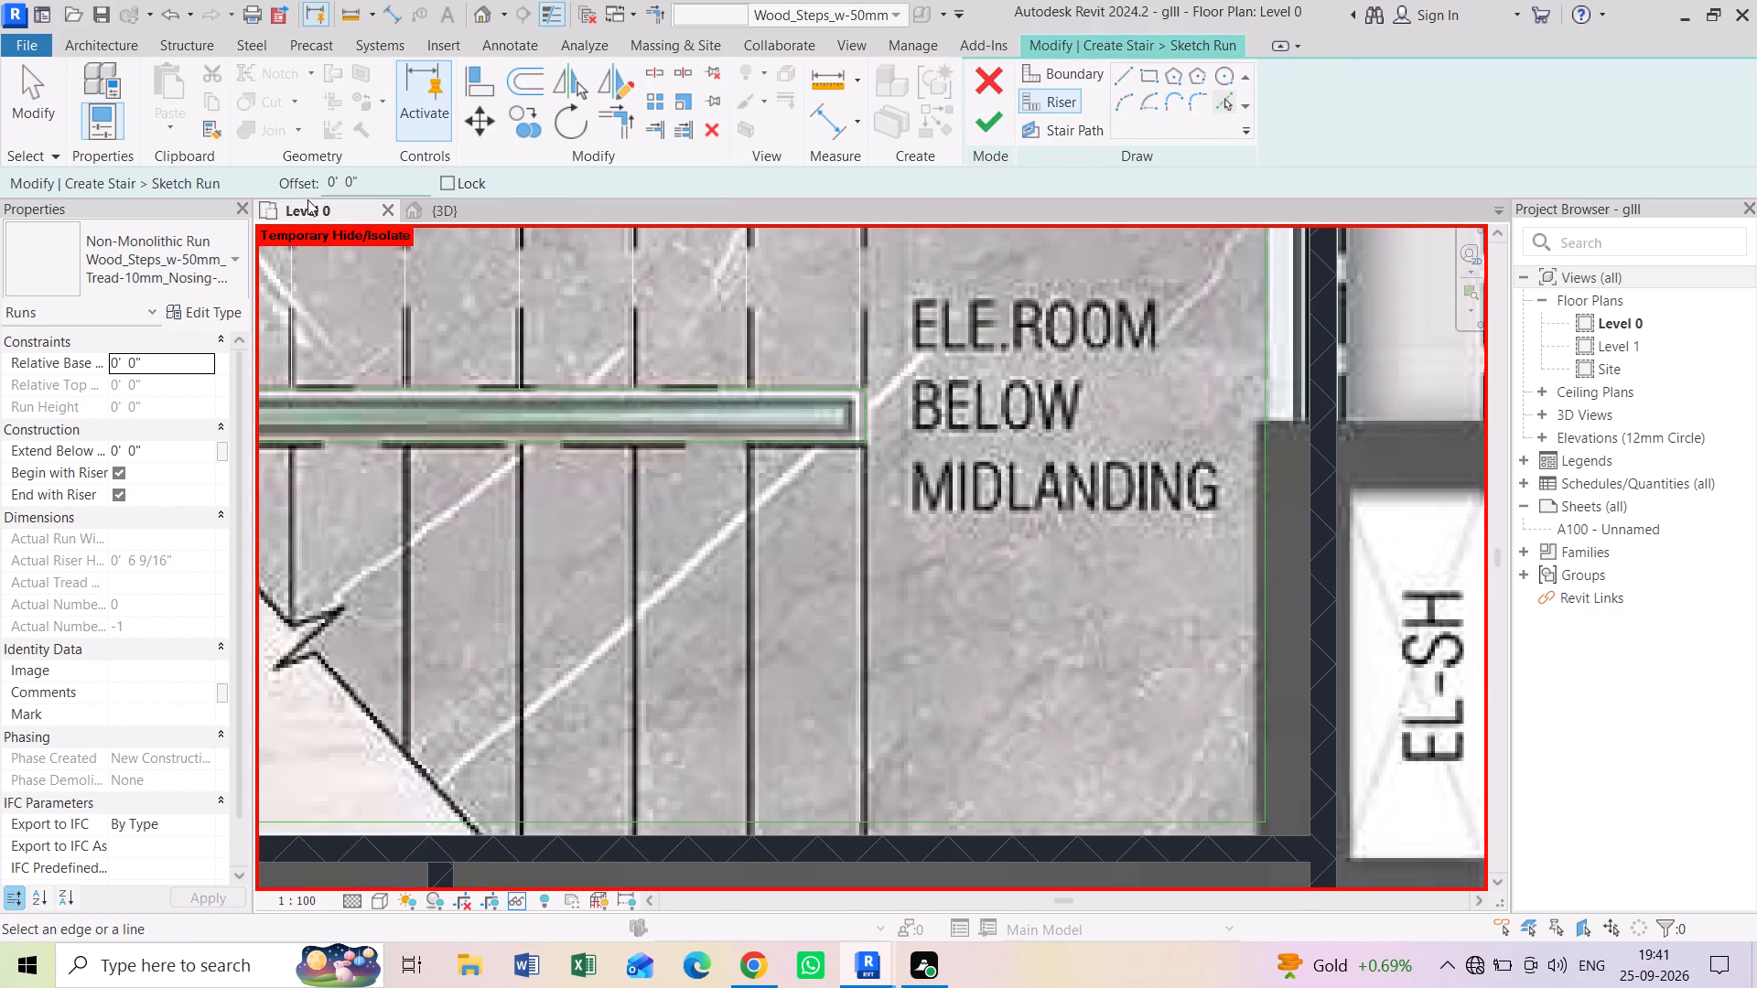
{"action": "left_click_drag", "start_coordinate": [369, 181], "coordinate": [286, 197]}
{"action": "type", "text": "3'3\""}
{"action": "key", "text": "Return"}
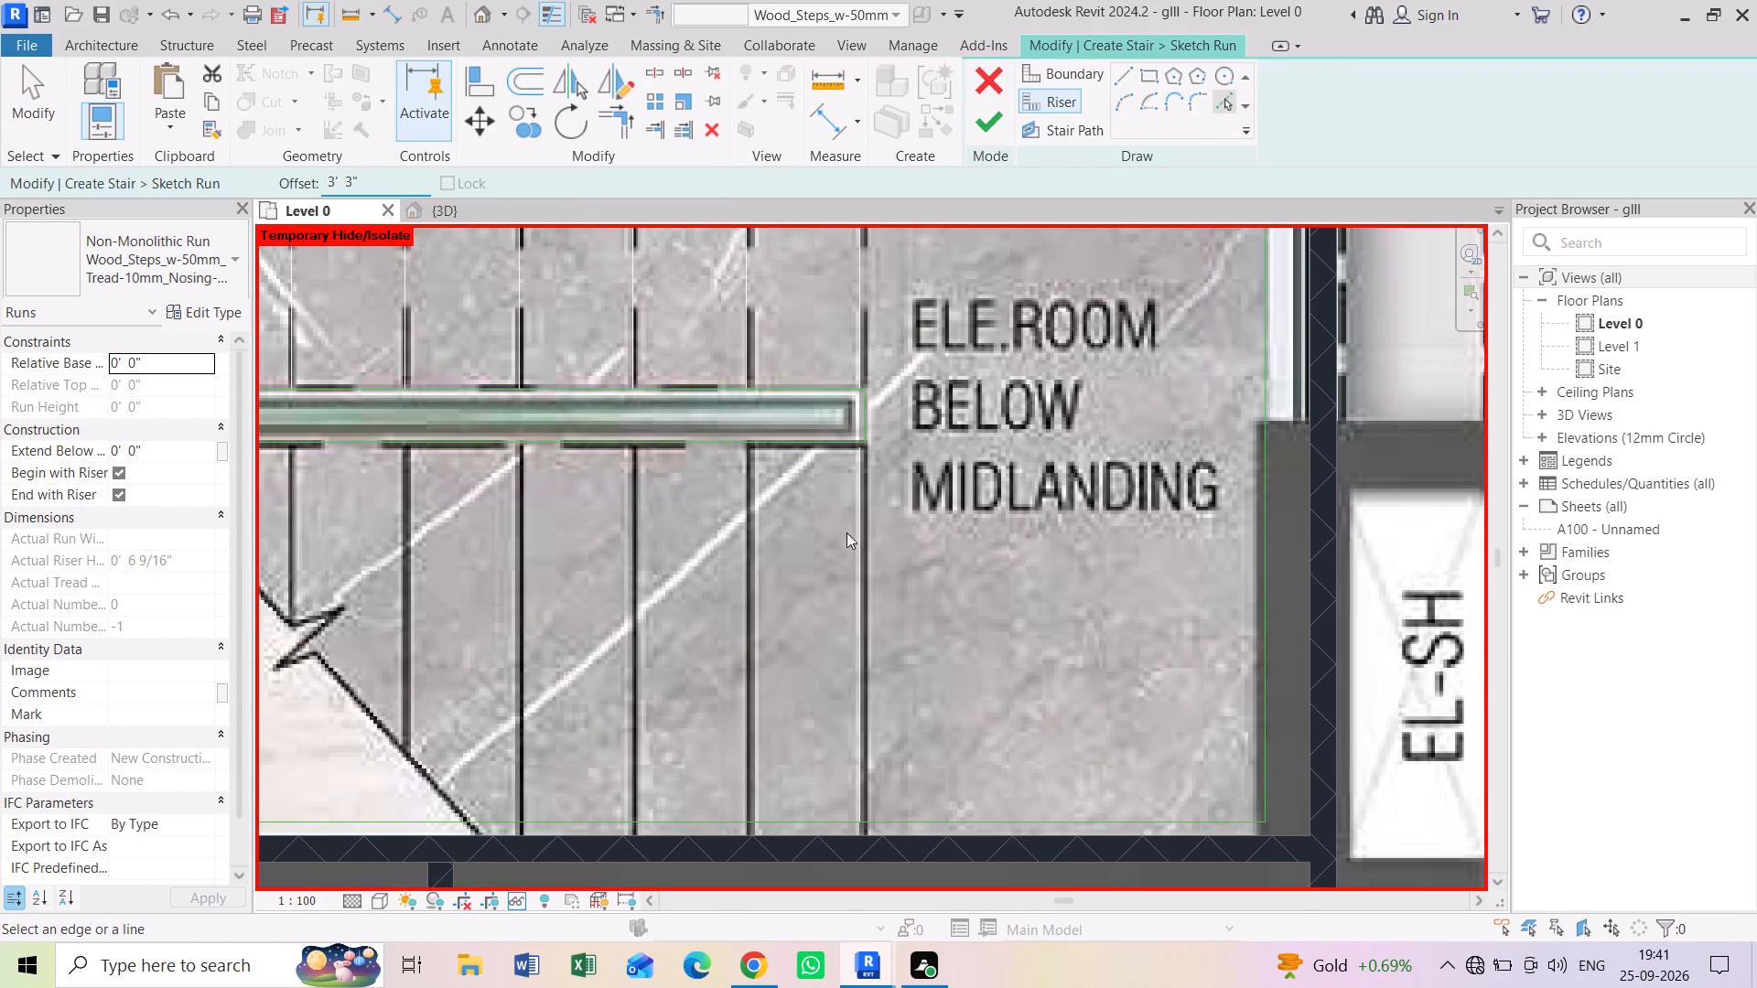
{"action": "scroll", "coordinate": [859, 532], "scroll_direction": "up", "scroll_amount": 3}
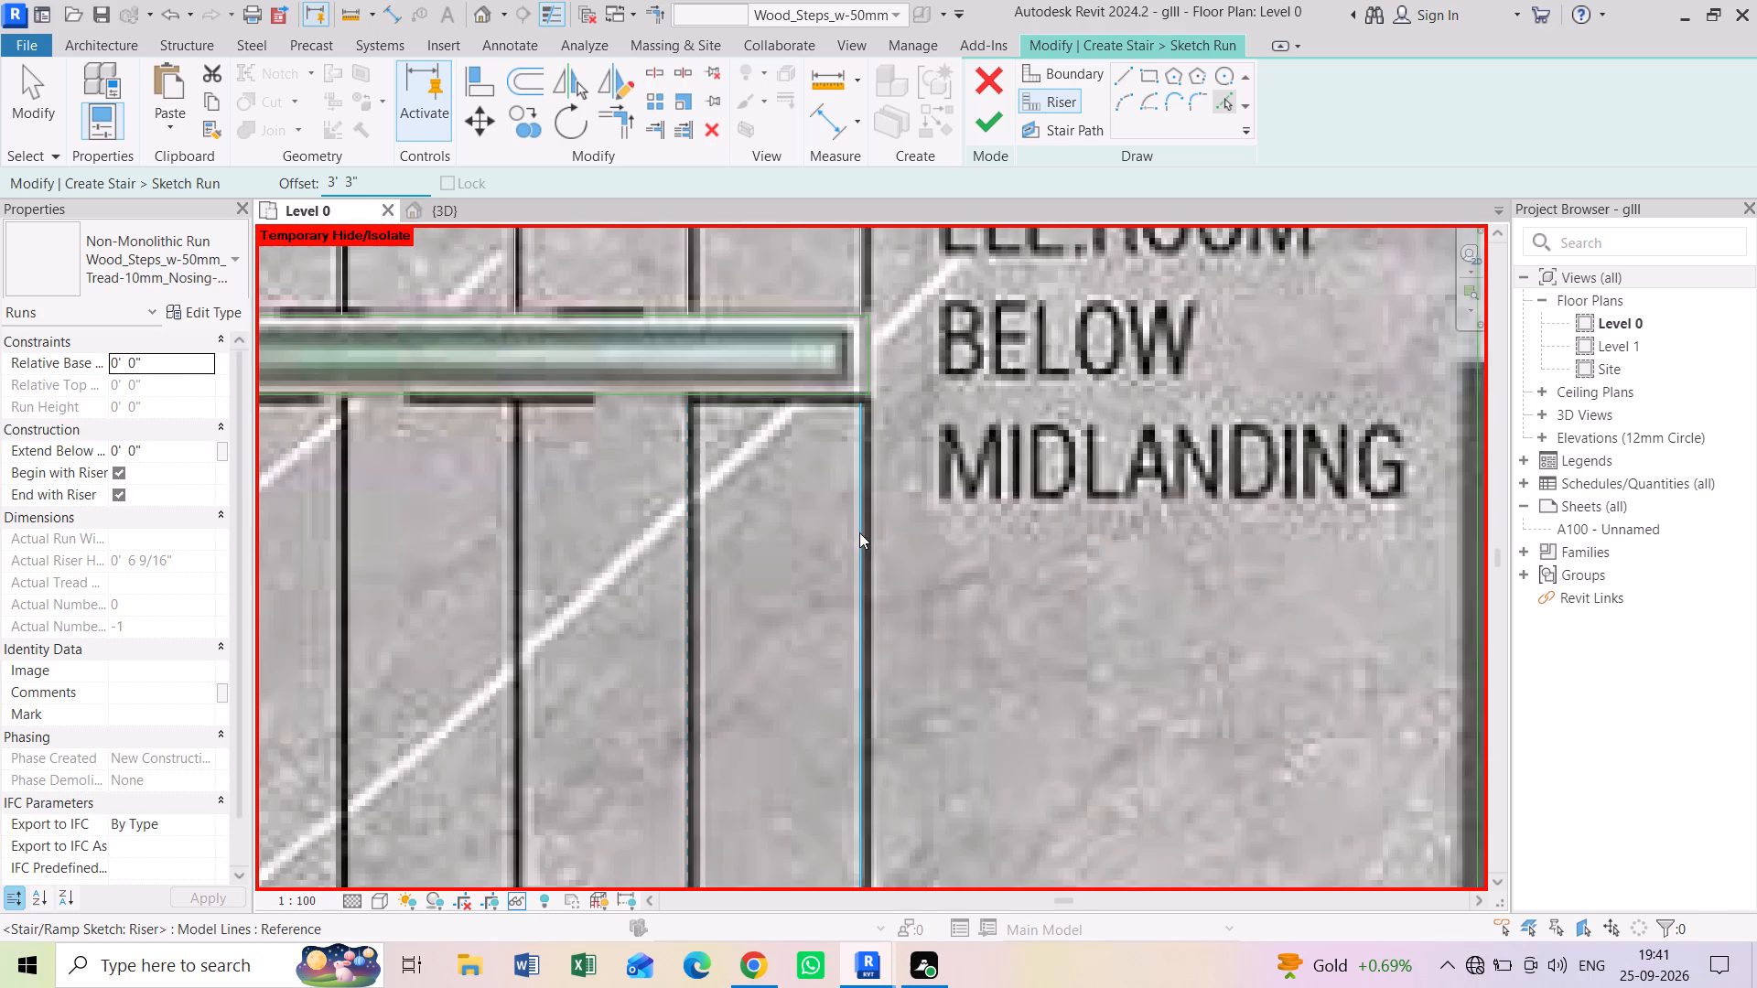
{"action": "scroll", "coordinate": [863, 535], "scroll_direction": "up", "scroll_amount": 2}
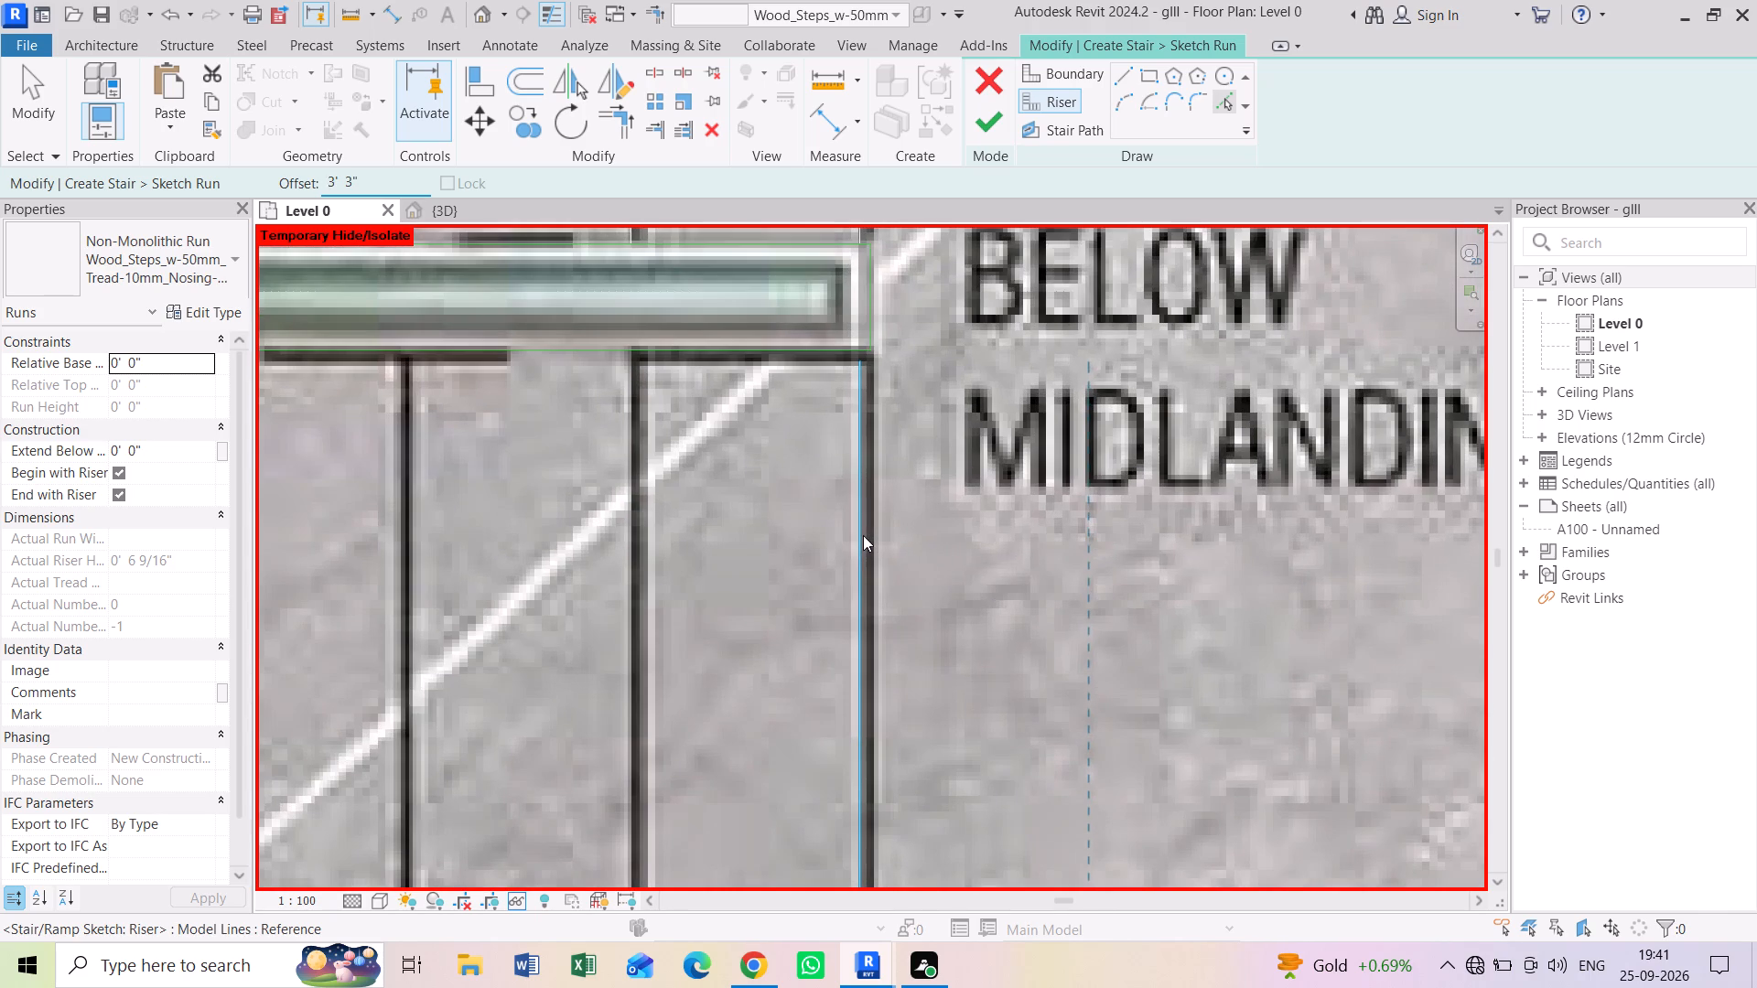
{"action": "left_click", "coordinate": [845, 539]}
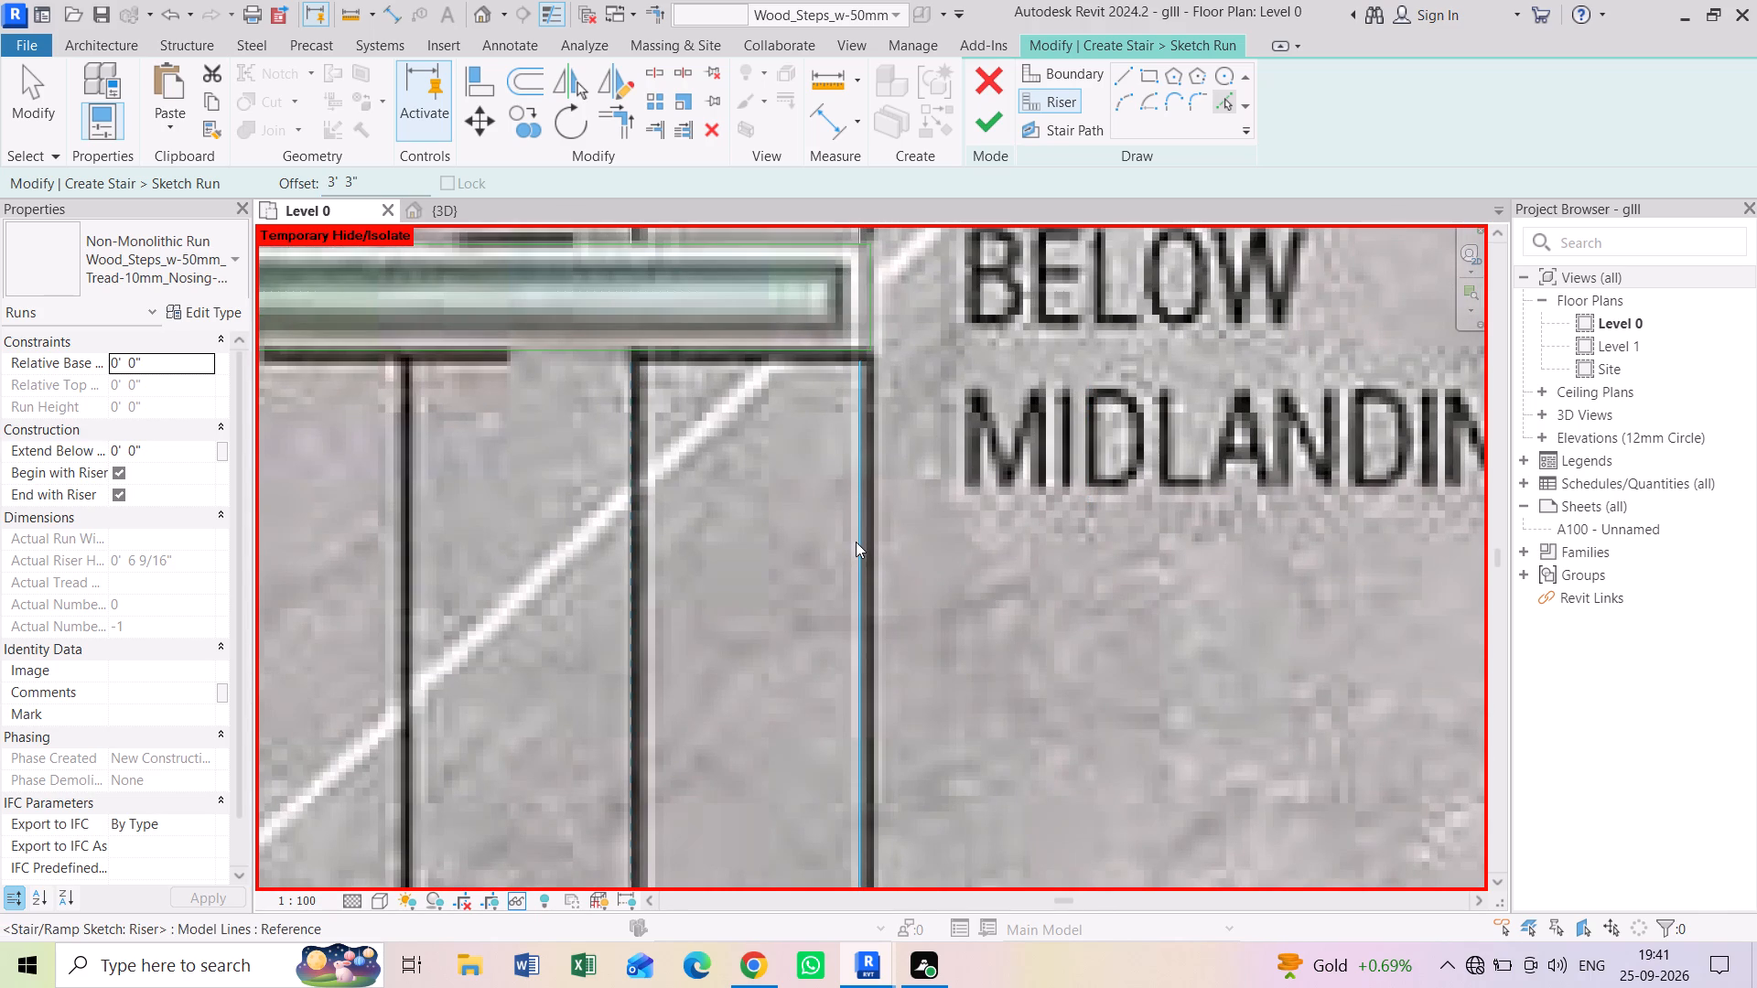
{"action": "left_click", "coordinate": [856, 542]}
{"action": "middle_click_drag", "start_coordinate": [624, 591], "coordinate": [781, 590]}
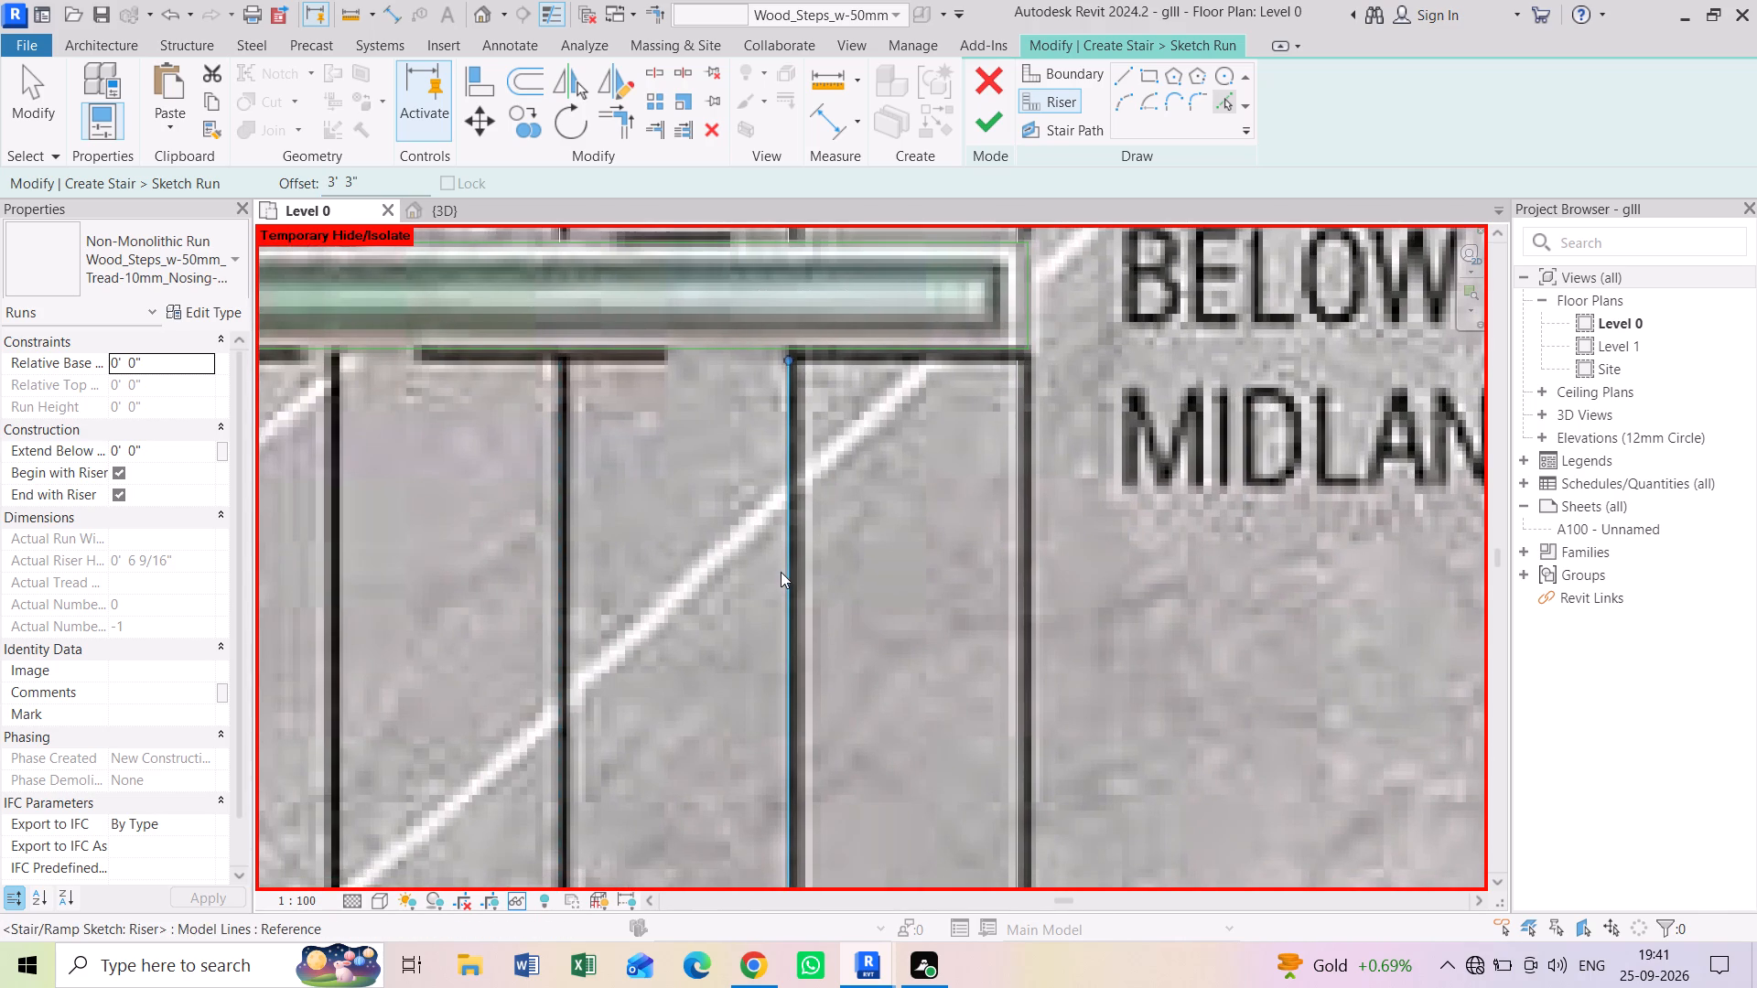
{"action": "left_click", "coordinate": [781, 571]}
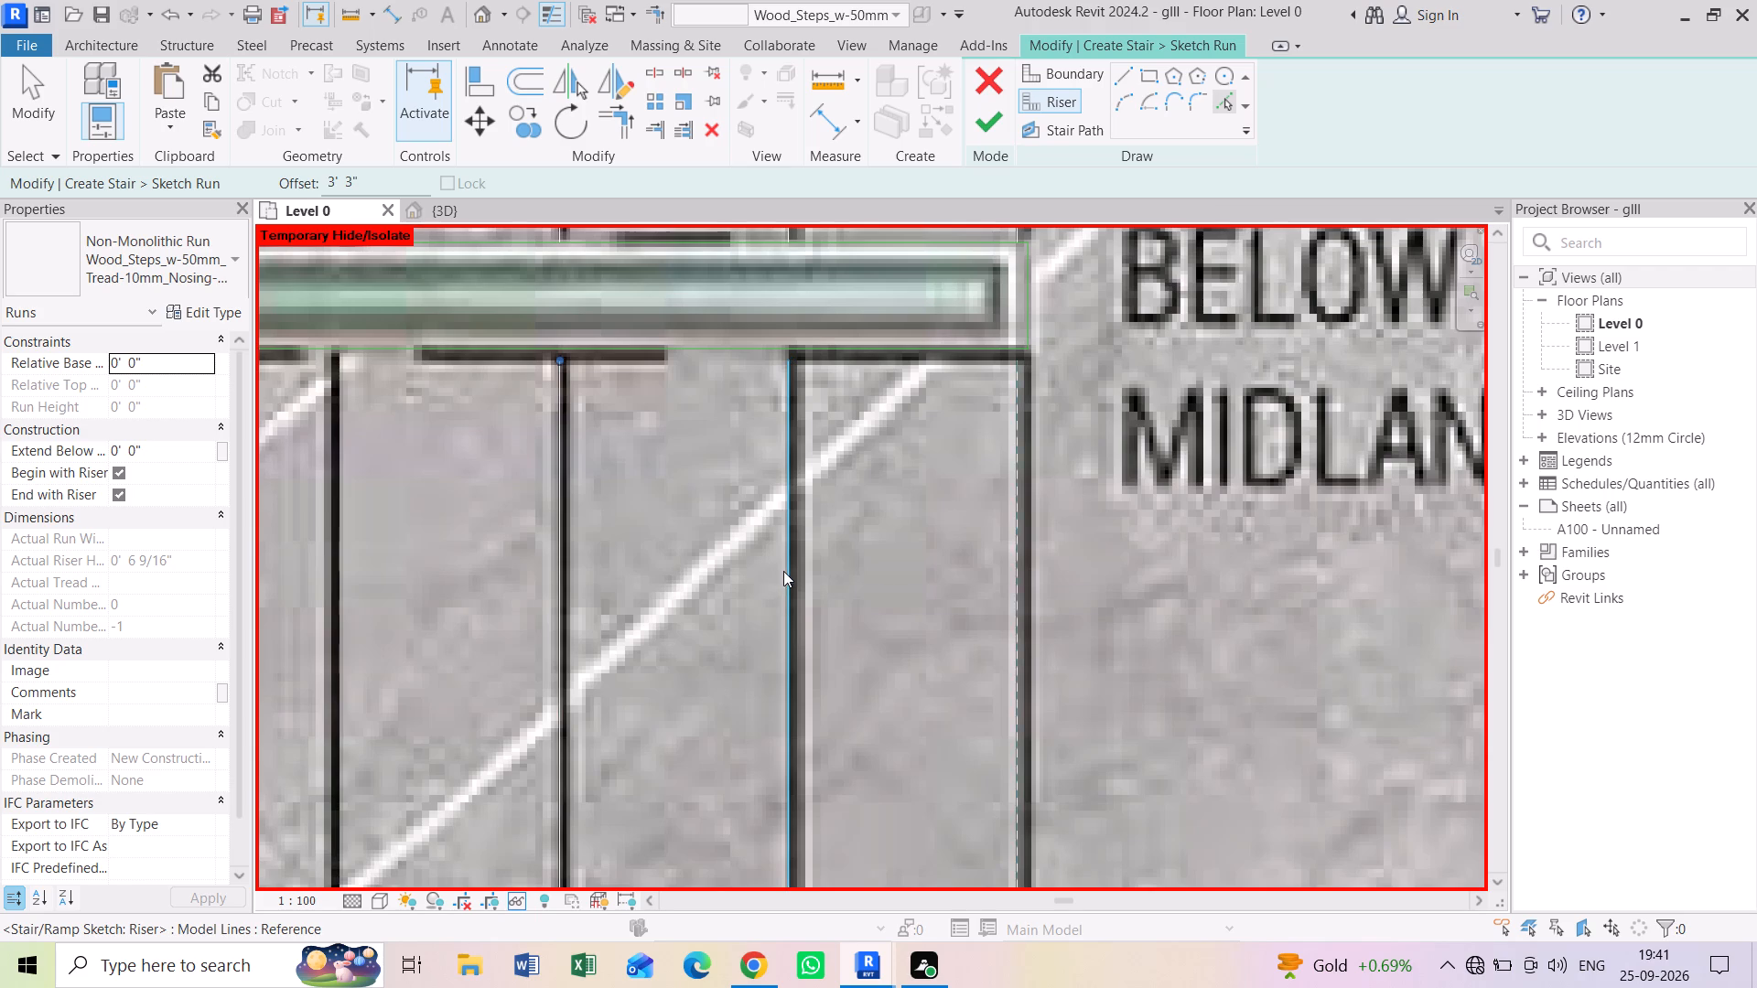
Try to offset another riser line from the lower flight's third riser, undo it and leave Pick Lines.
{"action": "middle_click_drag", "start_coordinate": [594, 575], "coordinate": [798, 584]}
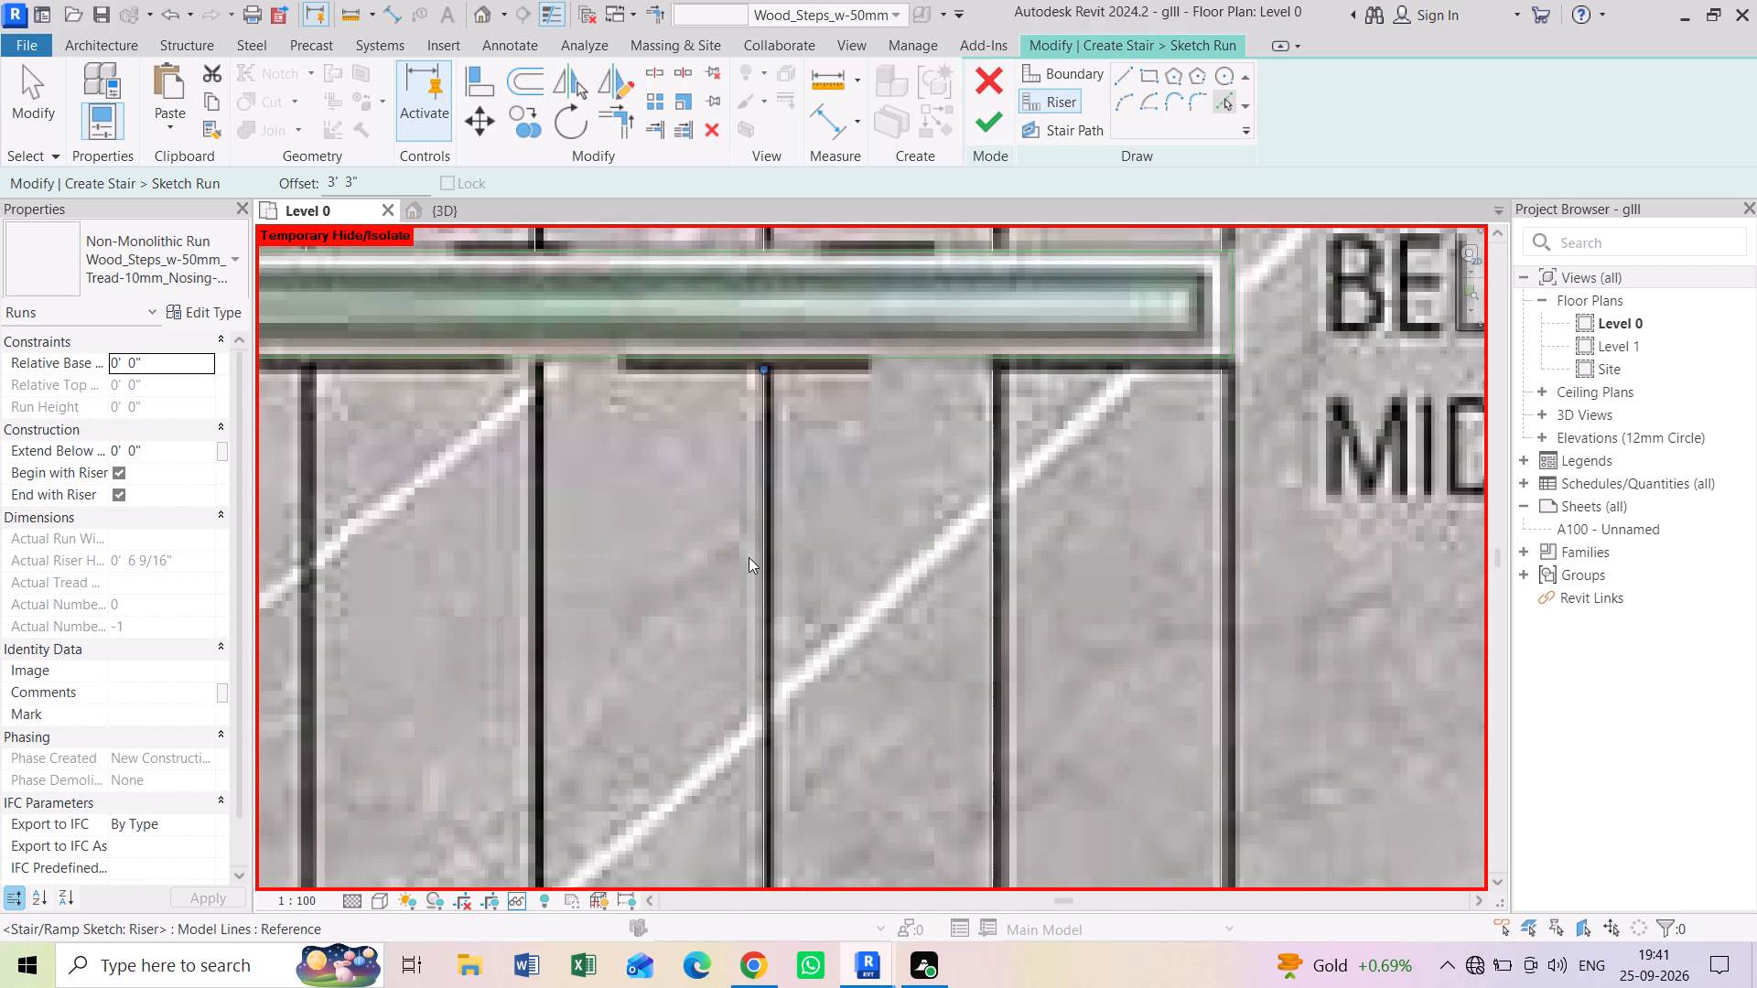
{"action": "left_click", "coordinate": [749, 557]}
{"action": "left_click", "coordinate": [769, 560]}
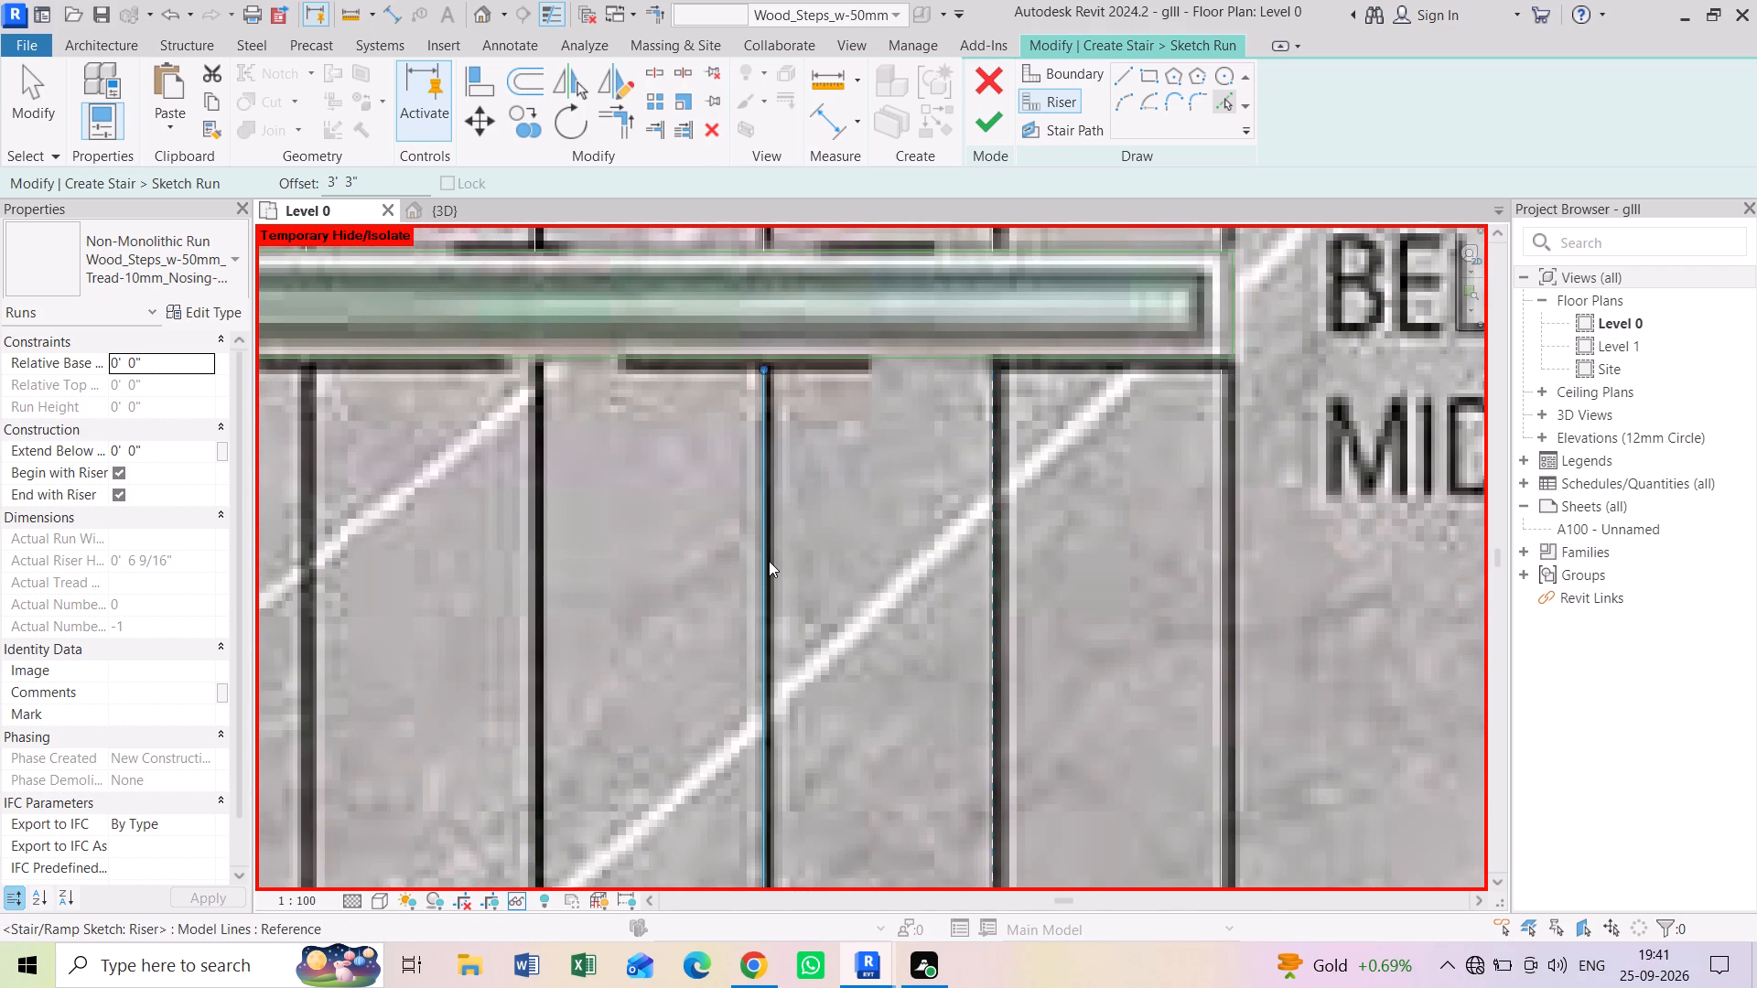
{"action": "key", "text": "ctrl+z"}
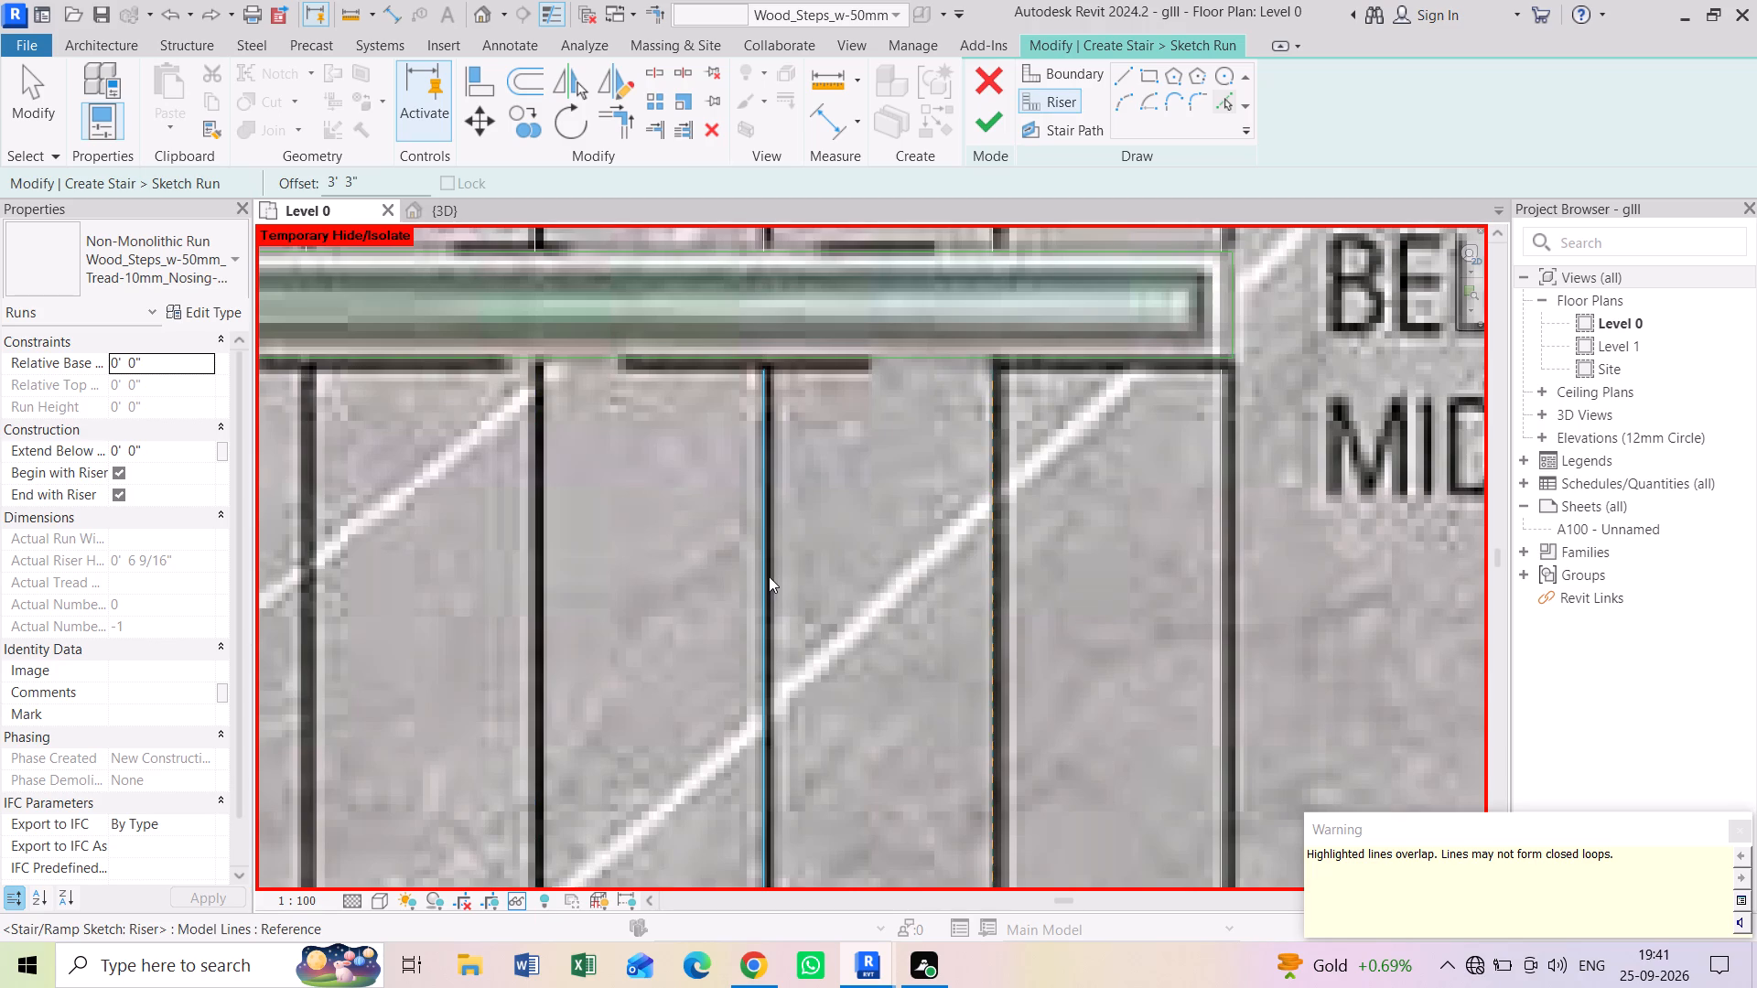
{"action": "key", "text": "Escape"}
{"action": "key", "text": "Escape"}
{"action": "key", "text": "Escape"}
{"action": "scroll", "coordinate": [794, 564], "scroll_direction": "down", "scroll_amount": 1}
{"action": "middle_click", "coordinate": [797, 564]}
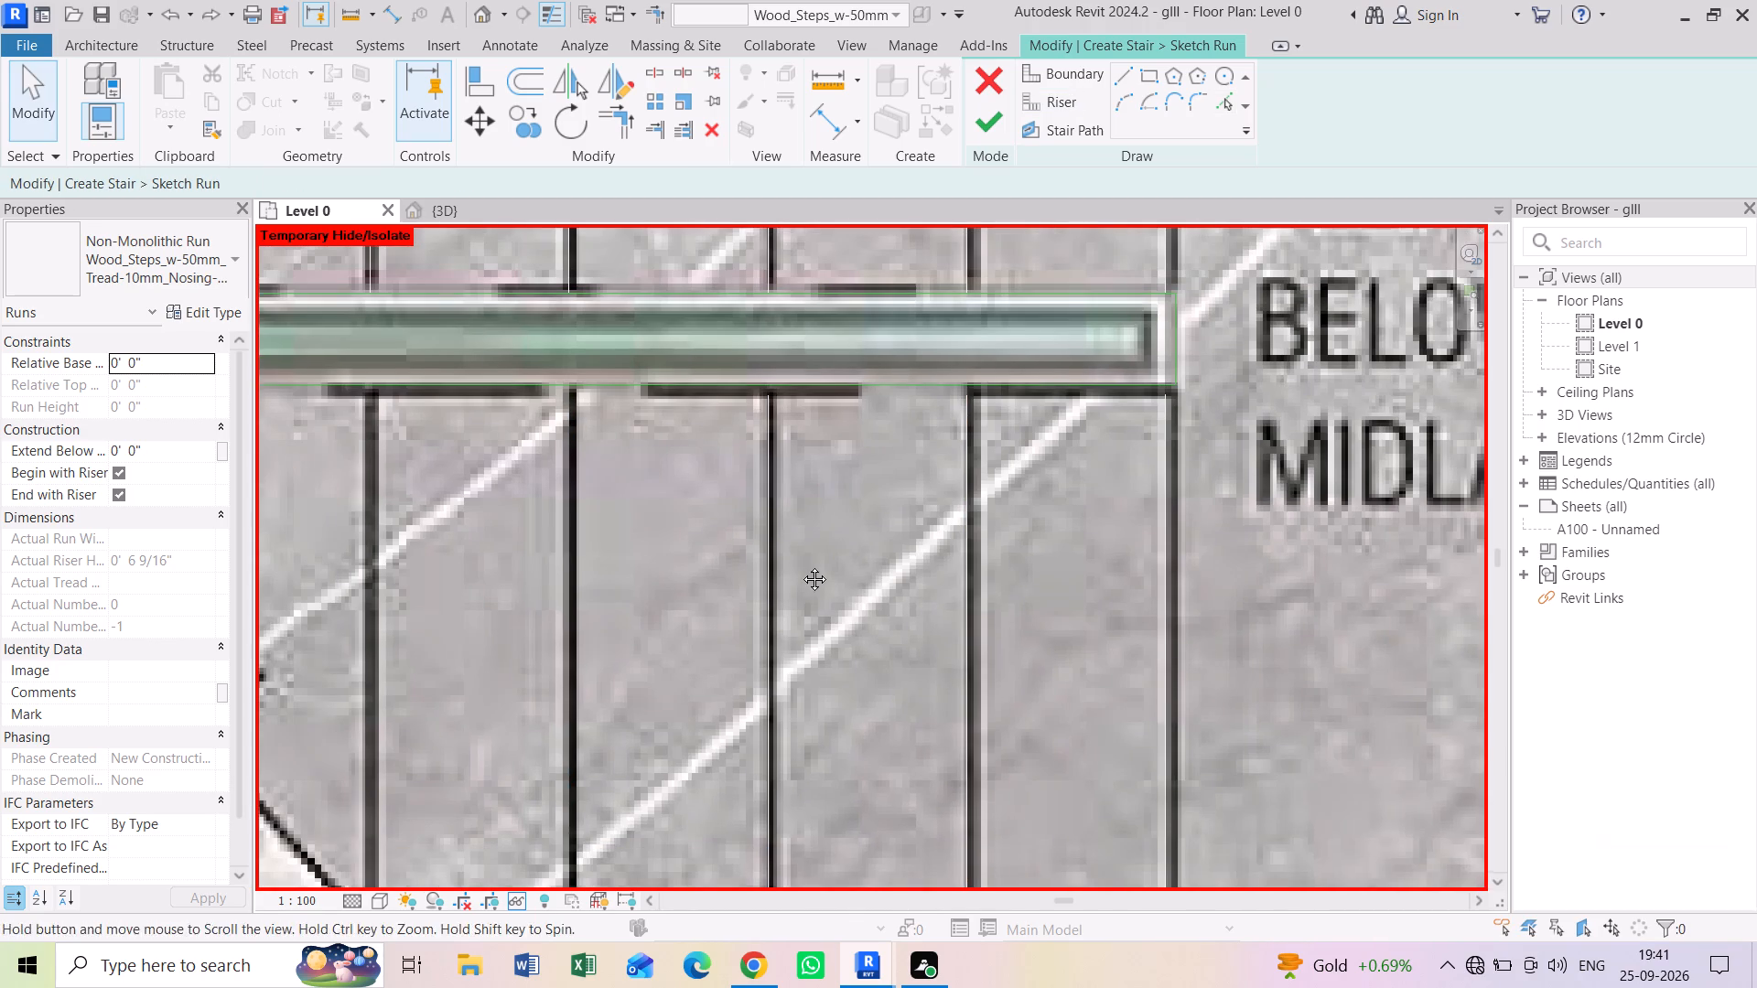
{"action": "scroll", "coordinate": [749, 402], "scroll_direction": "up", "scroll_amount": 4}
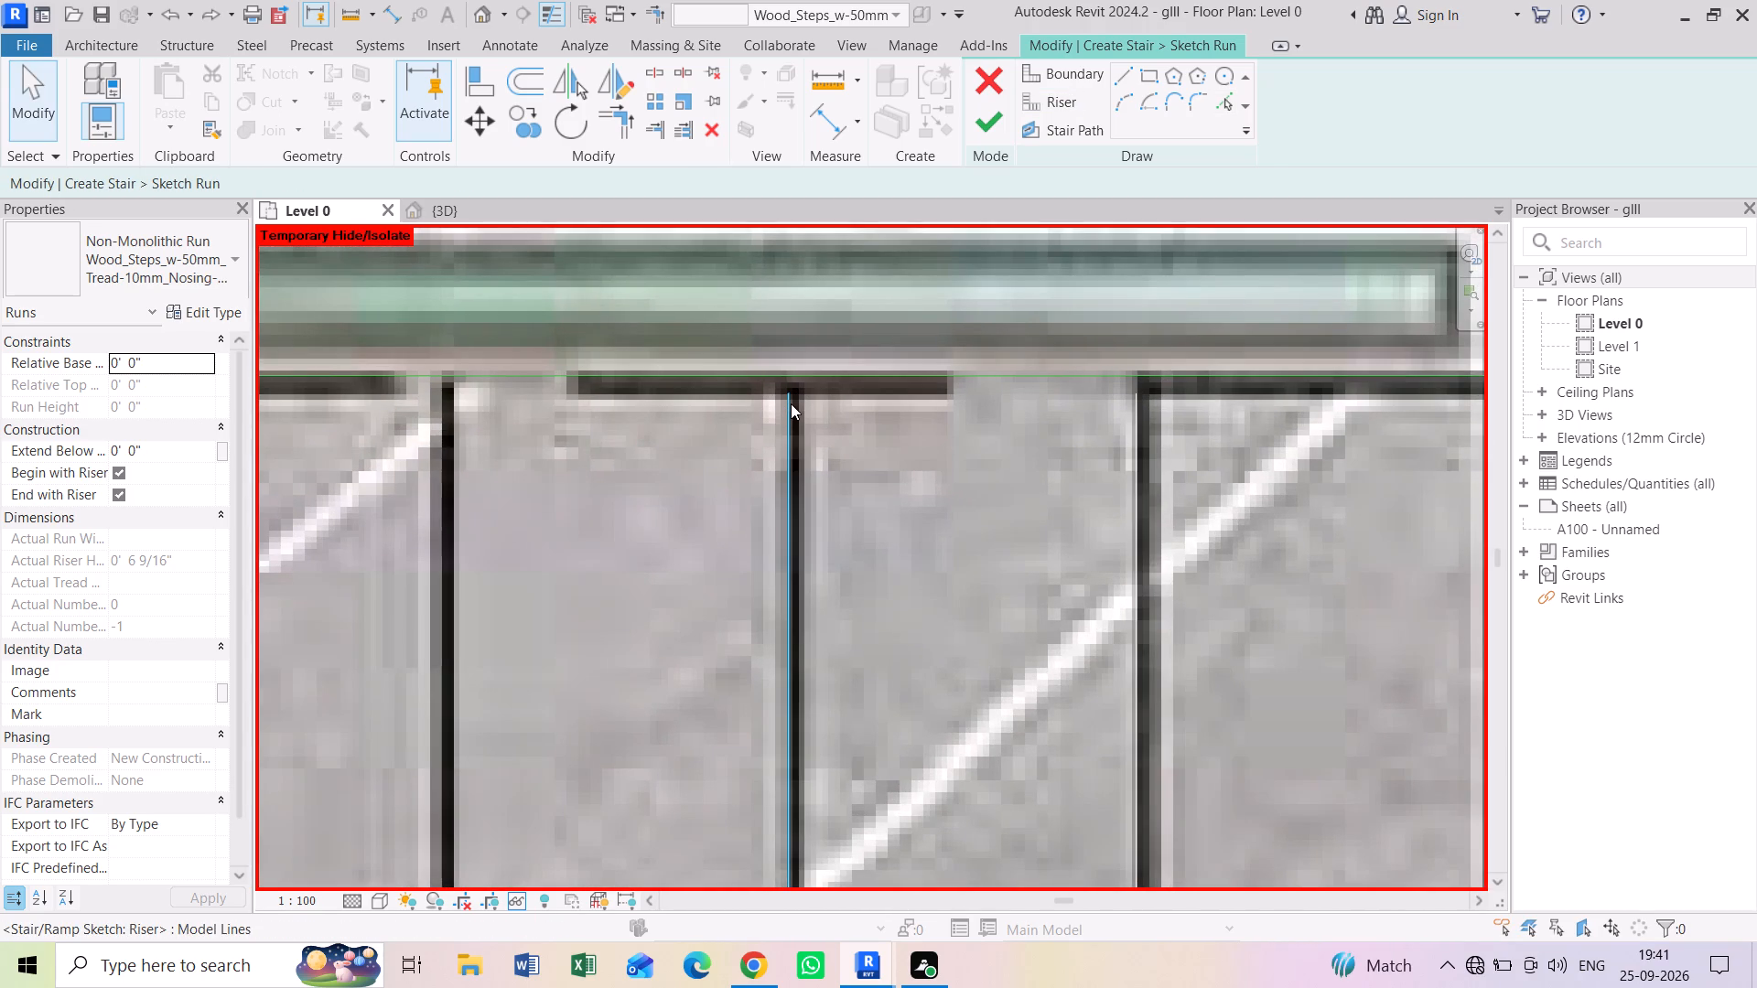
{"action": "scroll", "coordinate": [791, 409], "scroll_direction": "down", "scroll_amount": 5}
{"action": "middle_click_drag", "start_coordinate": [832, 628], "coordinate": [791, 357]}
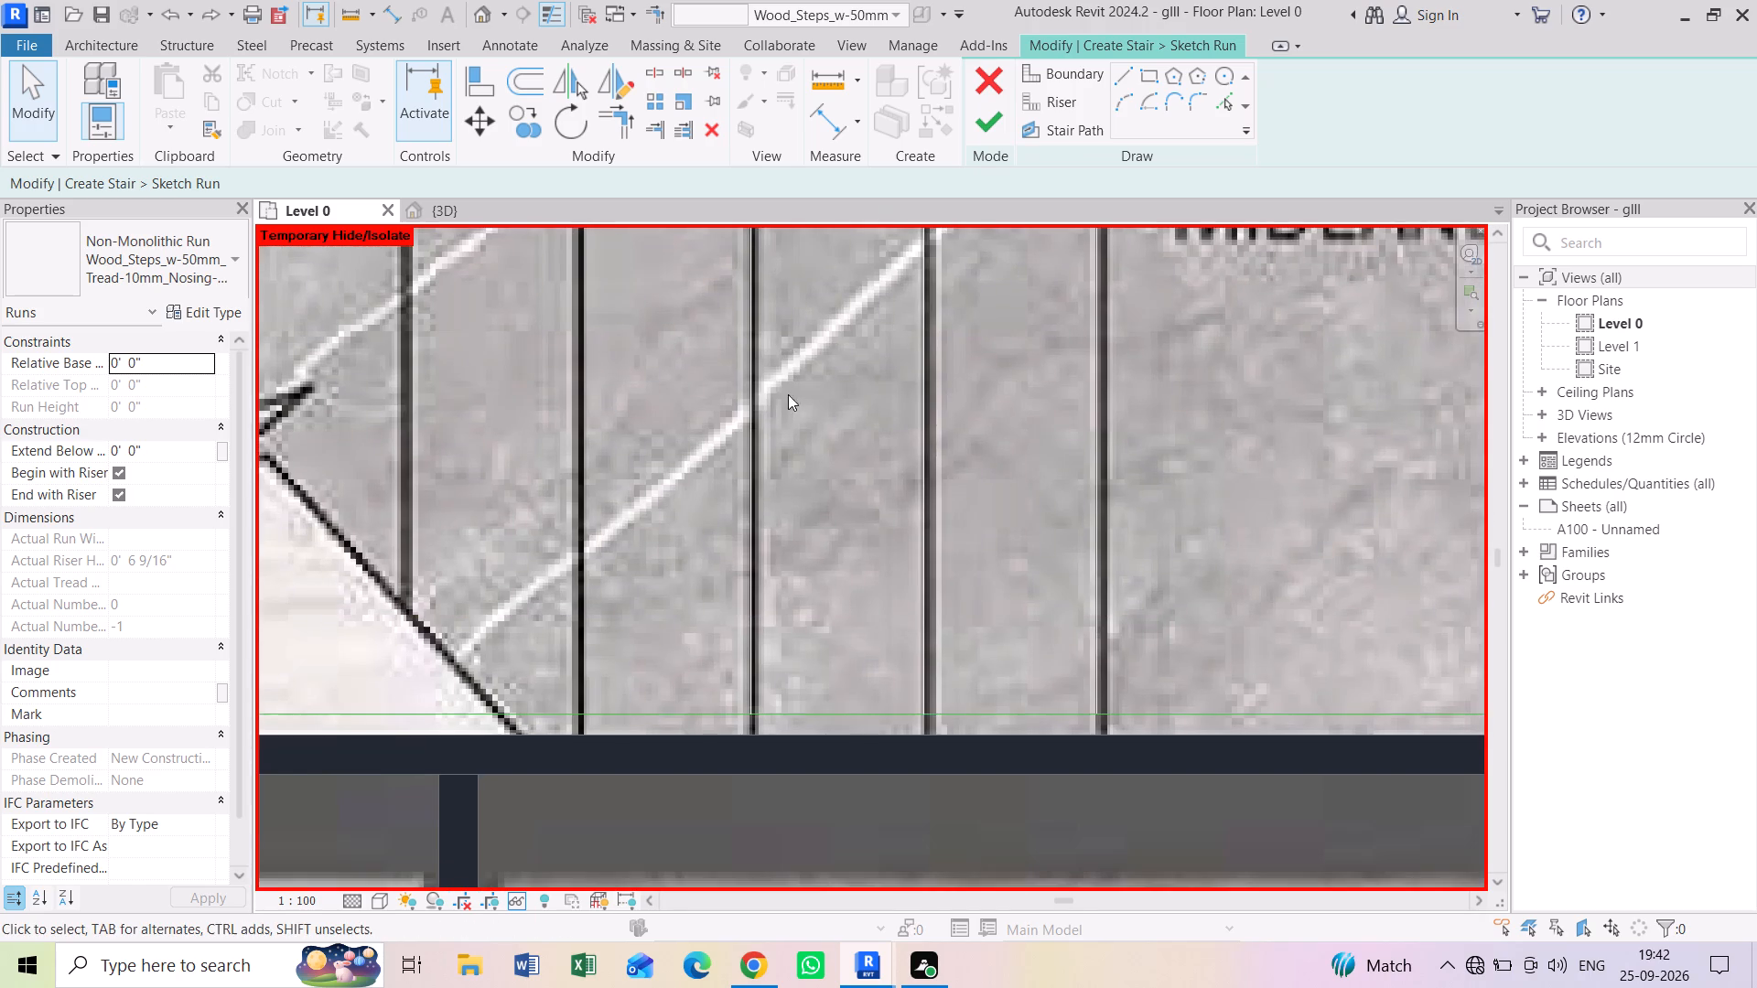
Extend the lower flight's riser line at the midlanding edge up to the boundary line along the central railing.
{"action": "scroll", "coordinate": [740, 683], "scroll_direction": "up", "scroll_amount": 6}
{"action": "scroll", "coordinate": [796, 582], "scroll_direction": "down", "scroll_amount": 4}
{"action": "middle_click_drag", "start_coordinate": [911, 338], "coordinate": [813, 708]}
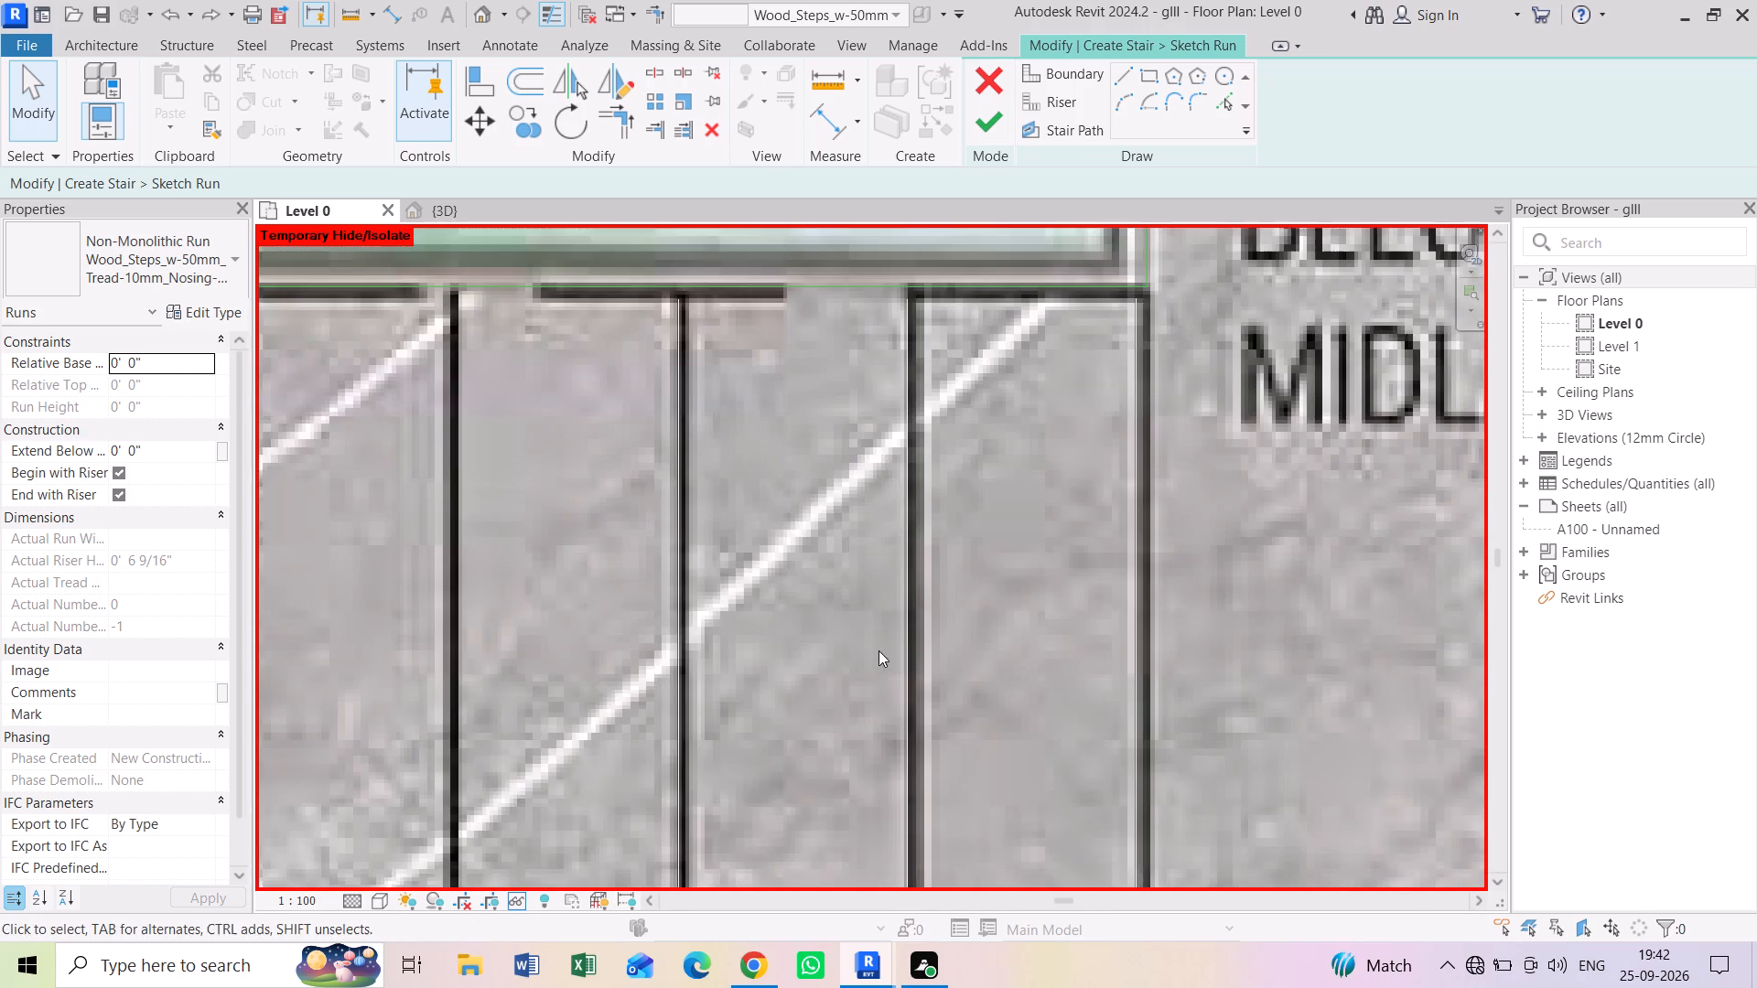
{"action": "scroll", "coordinate": [1126, 371], "scroll_direction": "up", "scroll_amount": 3}
{"action": "middle_click_drag", "start_coordinate": [1152, 254], "coordinate": [1143, 423]}
{"action": "scroll", "coordinate": [1143, 423], "scroll_direction": "down", "scroll_amount": 1}
{"action": "scroll", "coordinate": [1143, 423], "scroll_direction": "up", "scroll_amount": 4}
{"action": "left_click", "coordinate": [1127, 483]}
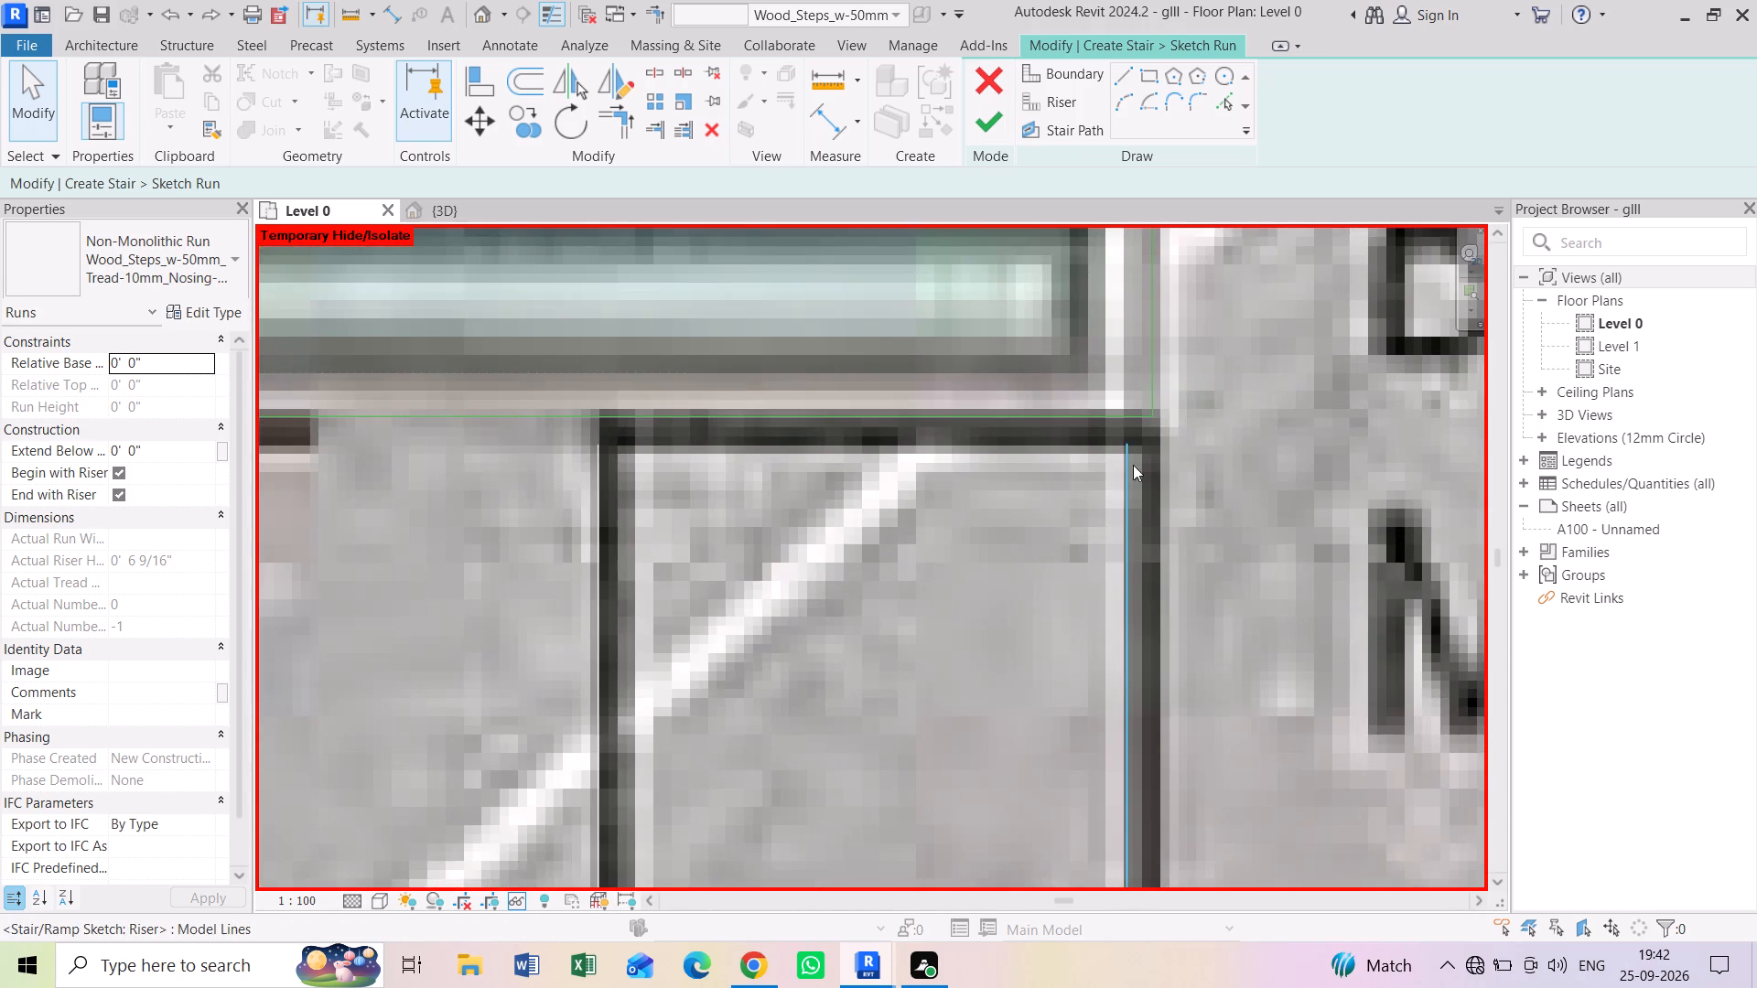
{"action": "scroll", "coordinate": [1137, 453], "scroll_direction": "up", "scroll_amount": 3}
{"action": "scroll", "coordinate": [1137, 453], "scroll_direction": "down", "scroll_amount": 6}
{"action": "middle_click_drag", "start_coordinate": [1173, 345], "coordinate": [1098, 648]}
{"action": "key", "text": "Escape"}
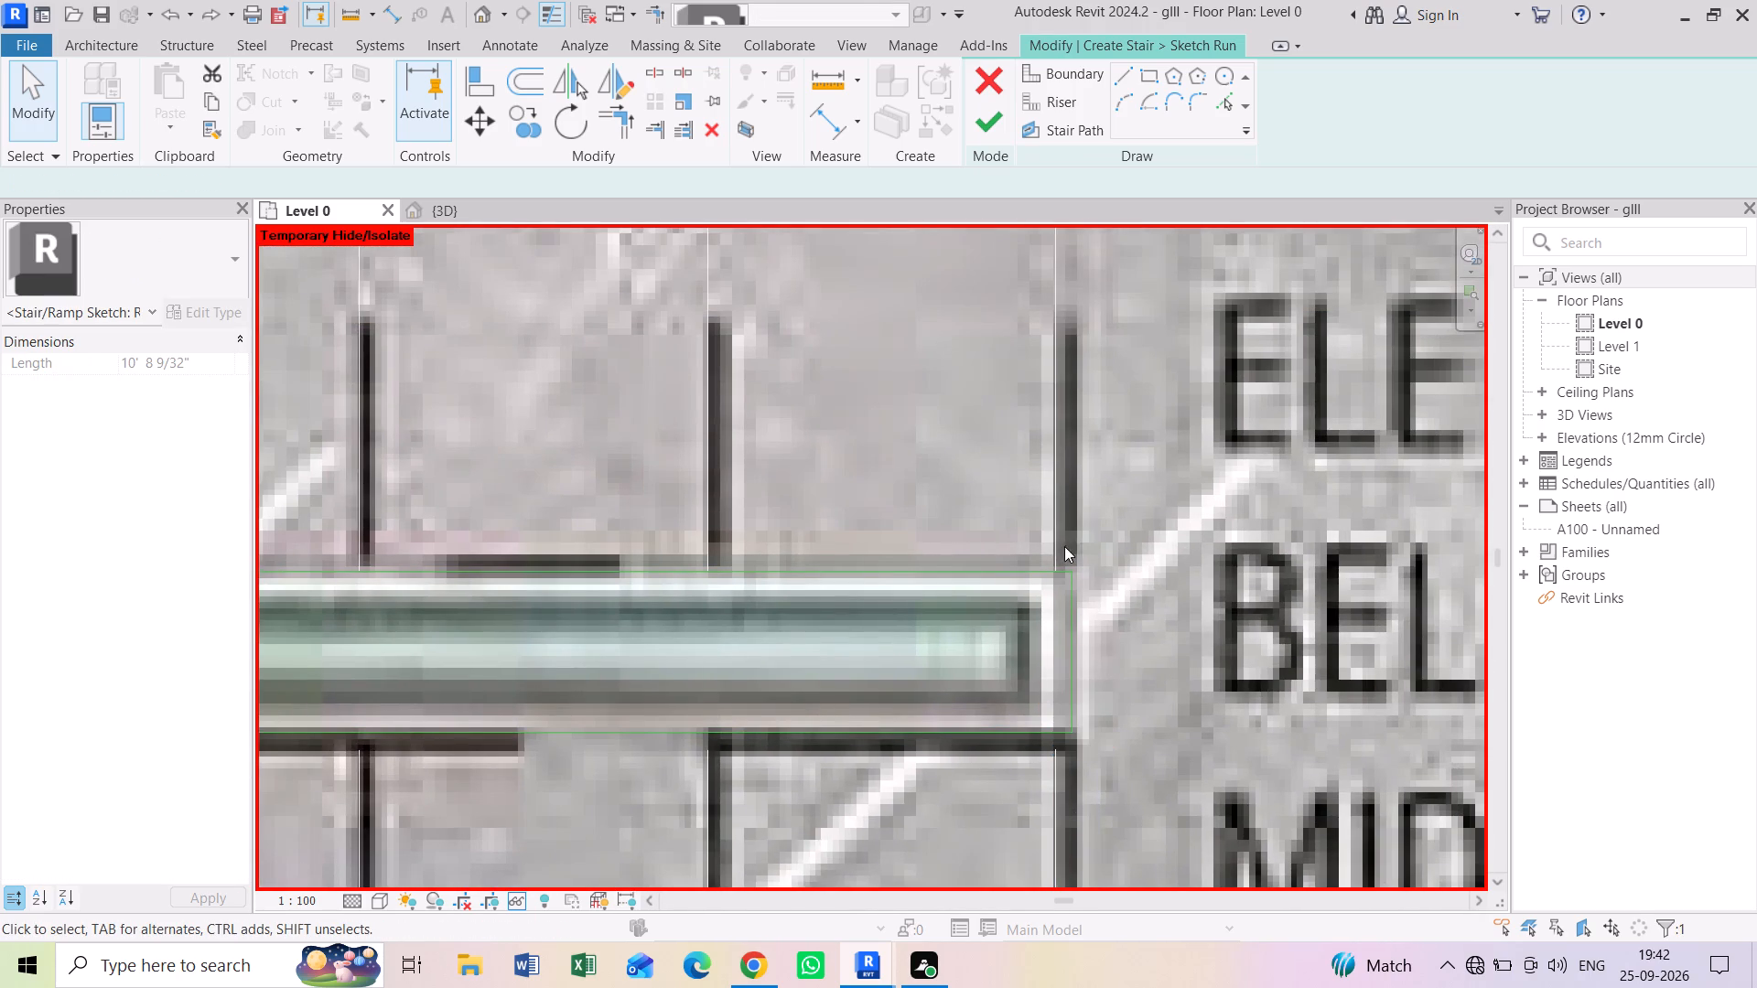
{"action": "middle_click_drag", "start_coordinate": [1042, 684], "coordinate": [1035, 484]}
{"action": "scroll", "coordinate": [1049, 571], "scroll_direction": "up", "scroll_amount": 5}
{"action": "left_click", "coordinate": [1049, 568]}
{"action": "scroll", "coordinate": [1044, 512], "scroll_direction": "up", "scroll_amount": 5}
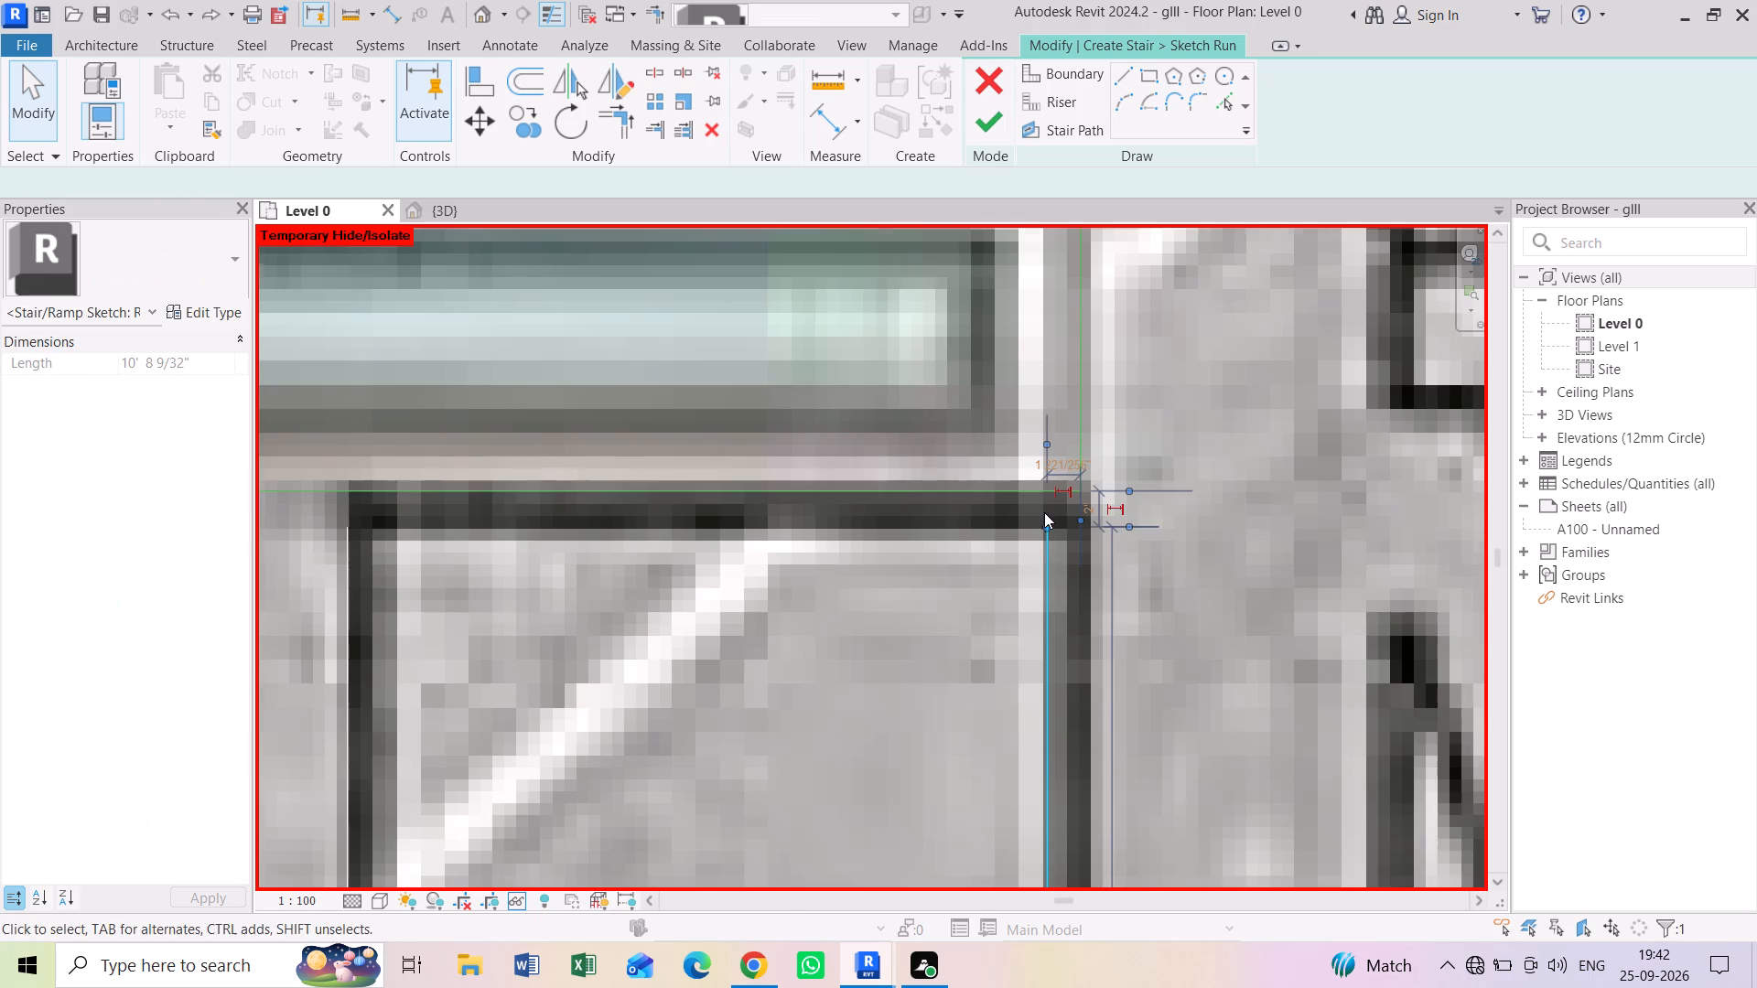
{"action": "left_click_drag", "start_coordinate": [1049, 541], "coordinate": [1047, 474]}
{"action": "scroll", "coordinate": [976, 467], "scroll_direction": "down", "scroll_amount": 8}
{"action": "scroll", "coordinate": [873, 513], "scroll_direction": "down", "scroll_amount": 2}
{"action": "middle_click_drag", "start_coordinate": [708, 523], "coordinate": [748, 459]}
{"action": "key", "text": "Escape"}
{"action": "key", "text": "Escape"}
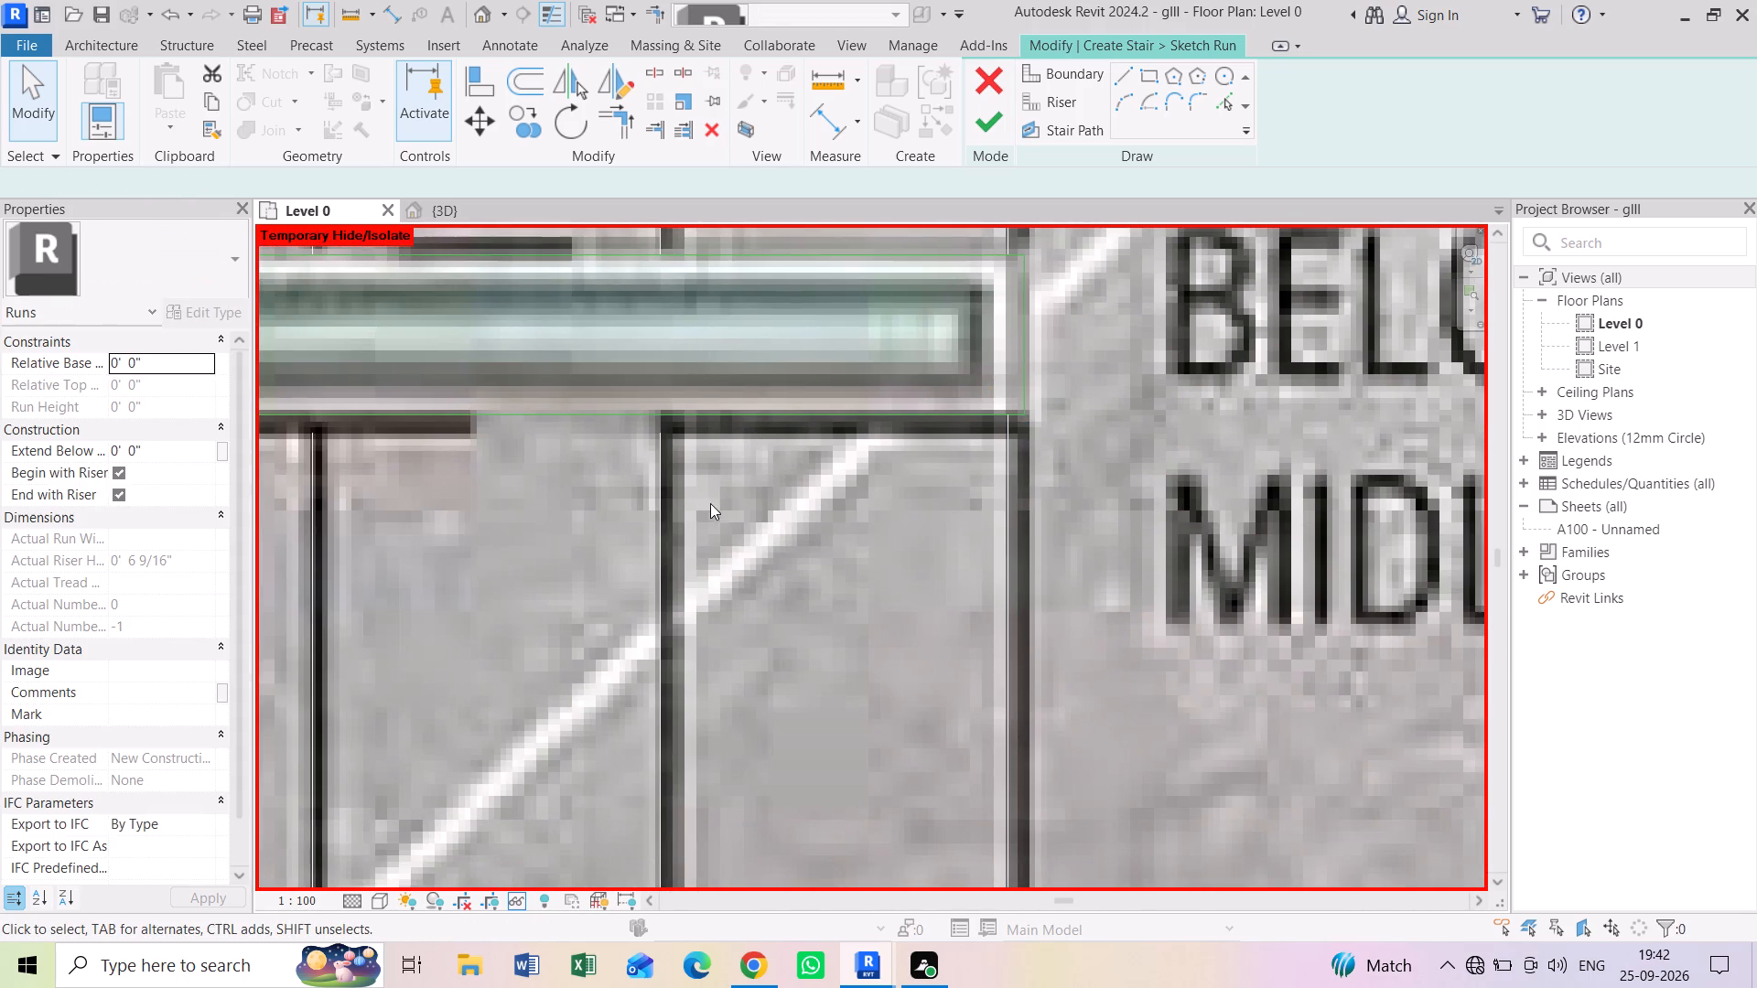
{"action": "key", "text": "Escape"}
Delete the two offset riser lines beside the midlanding-edge riser in the lower flight.
{"action": "scroll", "coordinate": [709, 558], "scroll_direction": "down", "scroll_amount": 2}
{"action": "middle_click_drag", "start_coordinate": [709, 558], "coordinate": [917, 557]}
{"action": "left_click_drag", "start_coordinate": [944, 553], "coordinate": [581, 608]}
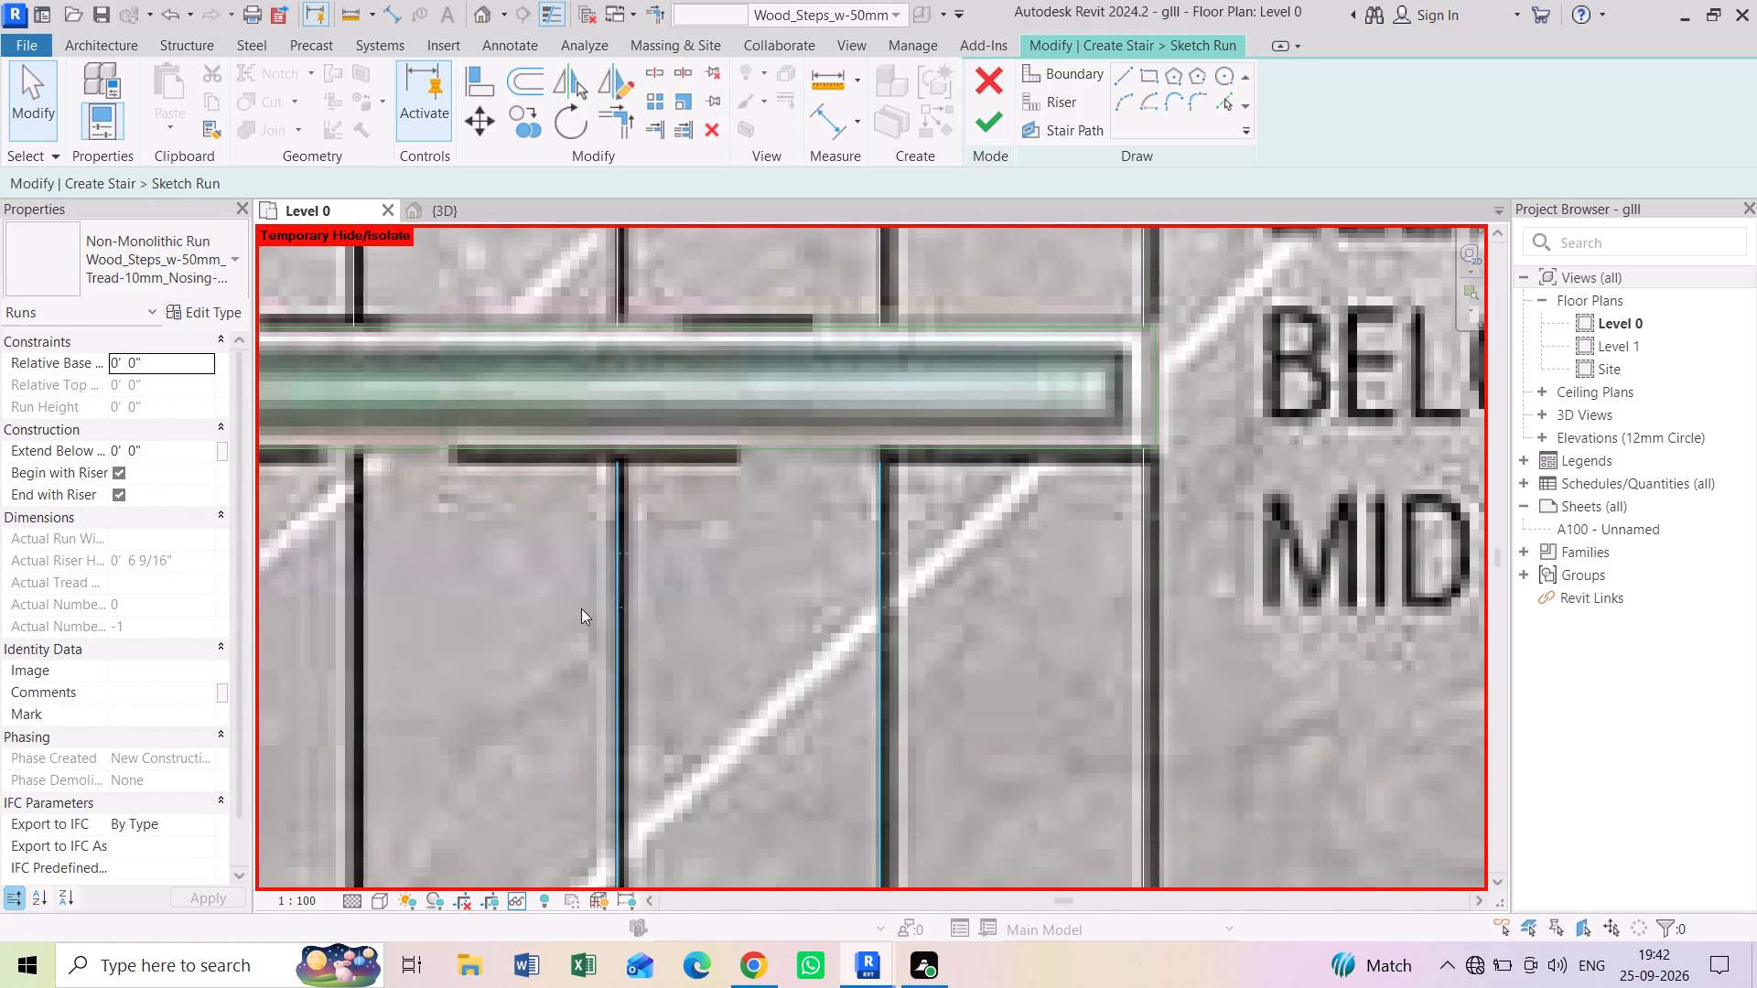
{"action": "left_click_drag", "start_coordinate": [581, 608], "coordinate": [555, 617]}
{"action": "key", "text": "BackSpace"}
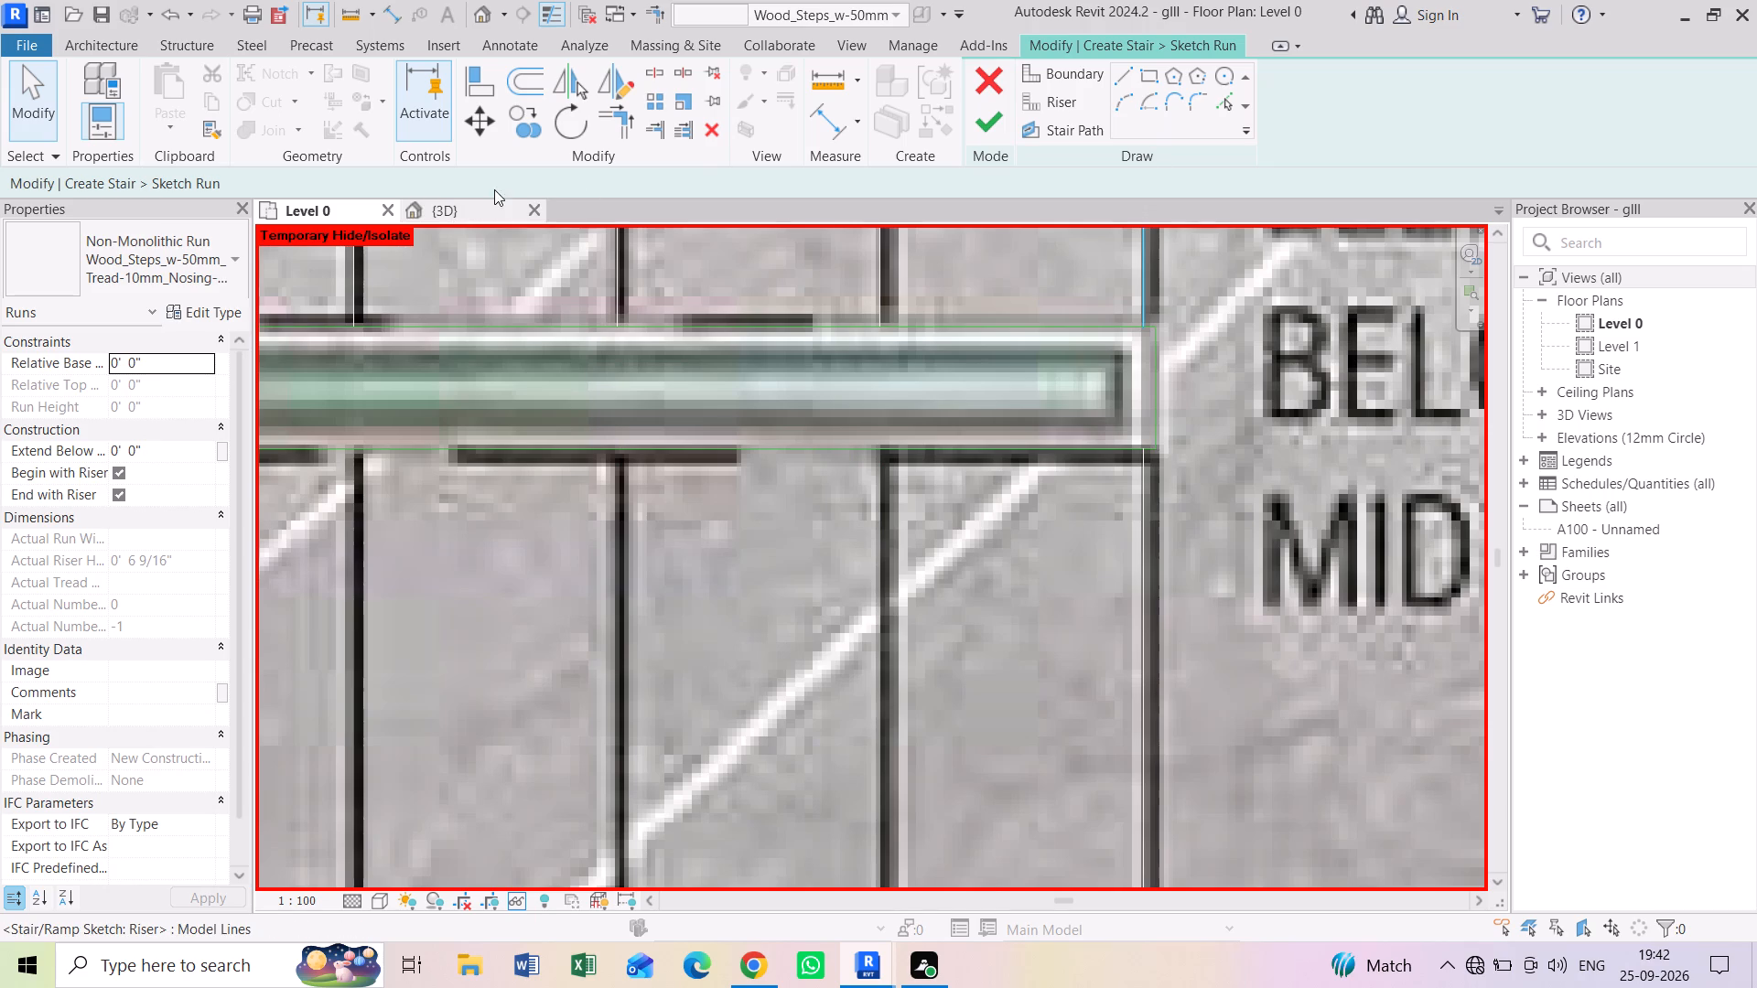
Add two lower-flight riser lines by Pick Lines with a 3' 3" offset, starting from the extended riser at the midlanding edge.
{"action": "left_click", "coordinate": [1034, 102]}
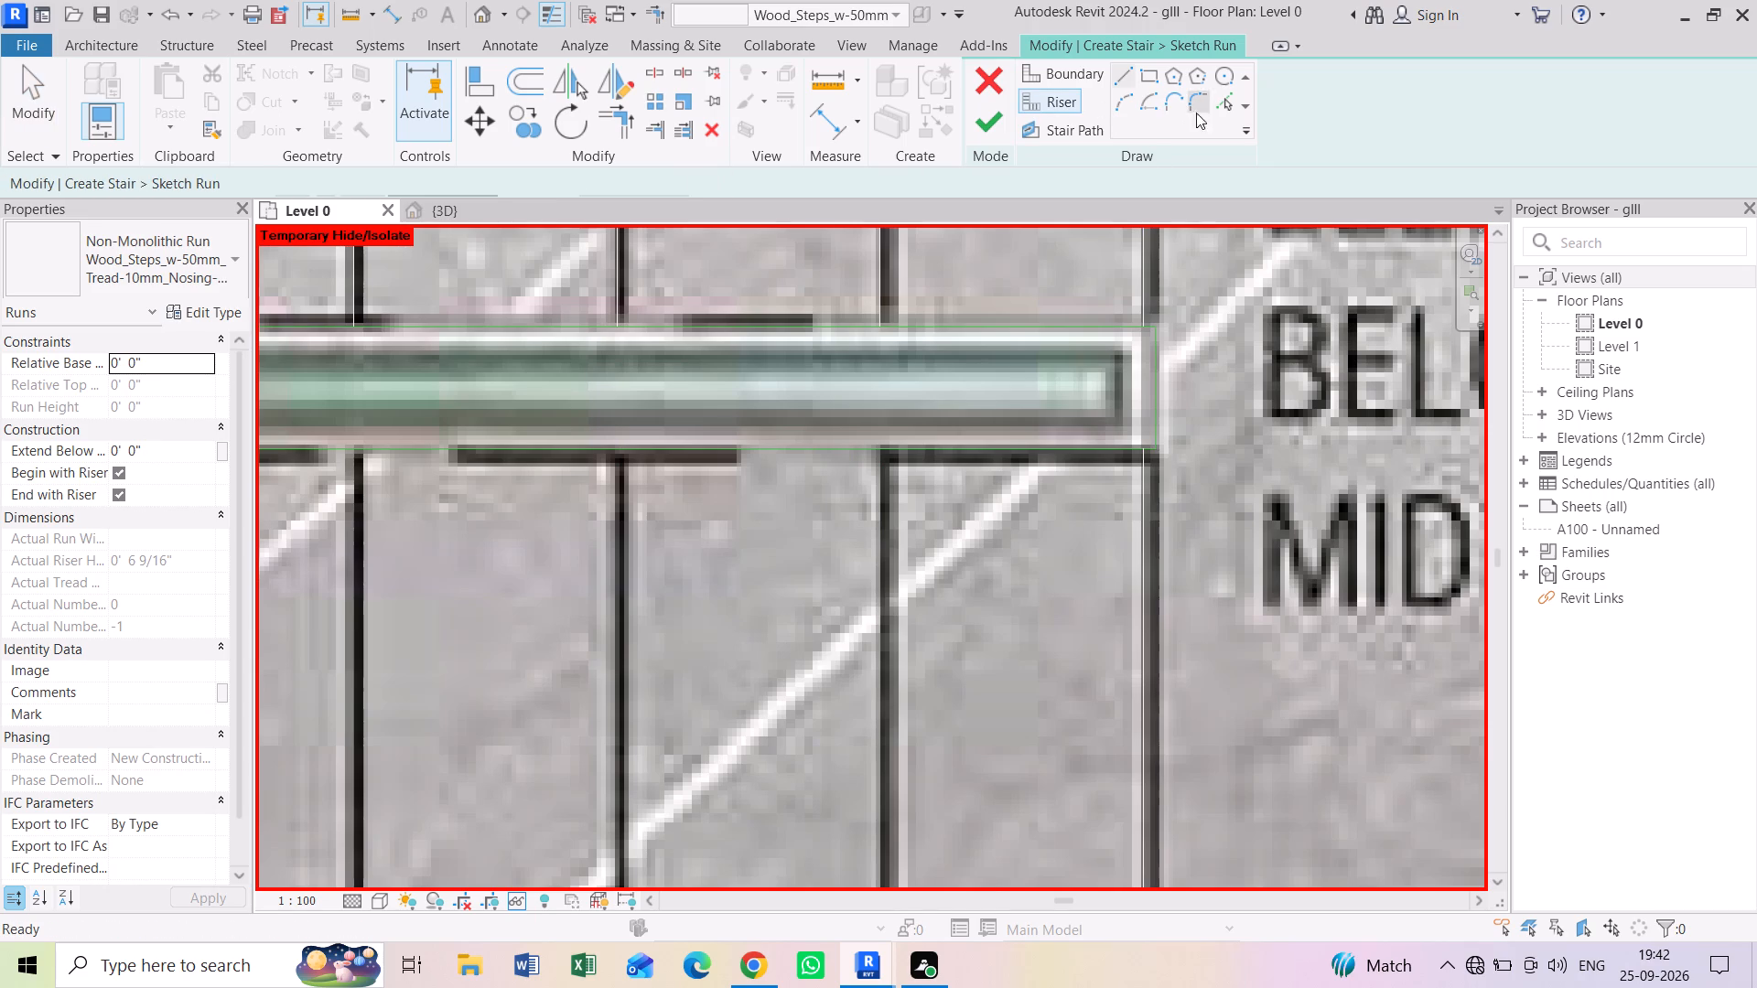
{"action": "left_click", "coordinate": [1217, 106]}
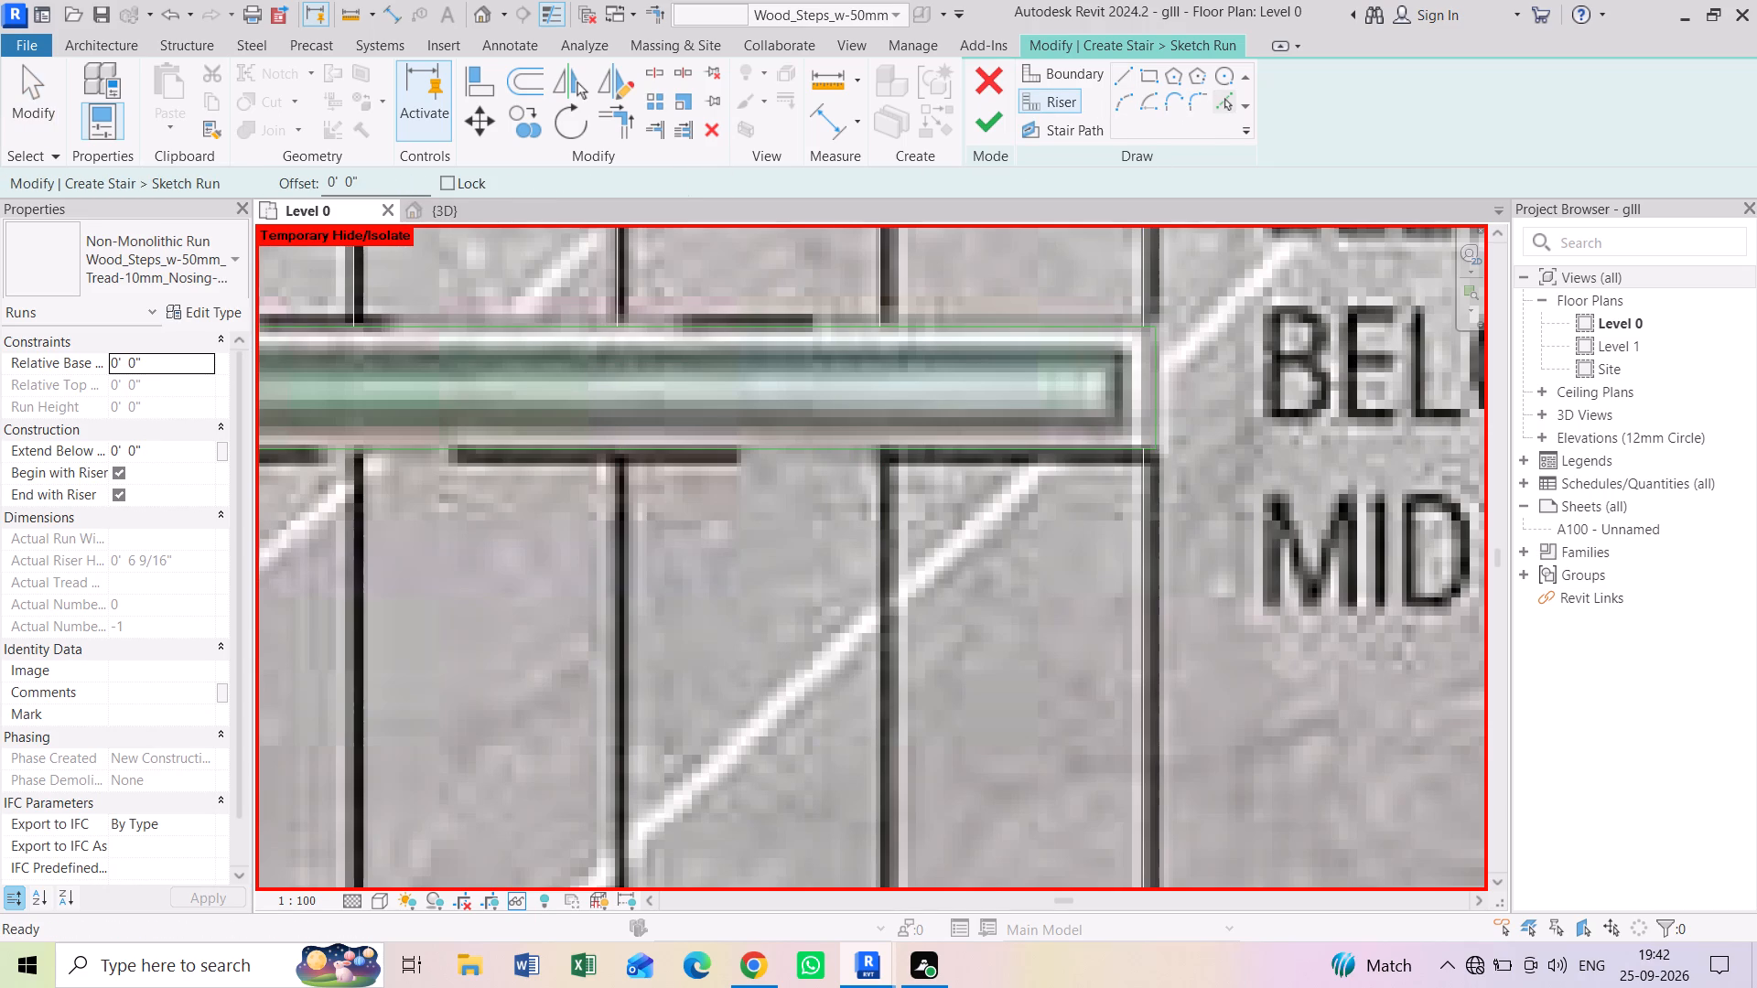
{"action": "left_click_drag", "start_coordinate": [391, 186], "coordinate": [286, 203]}
{"action": "type", "text": "3'3\""}
{"action": "key", "text": "Return"}
{"action": "middle_click_drag", "start_coordinate": [1261, 489], "coordinate": [1139, 400]}
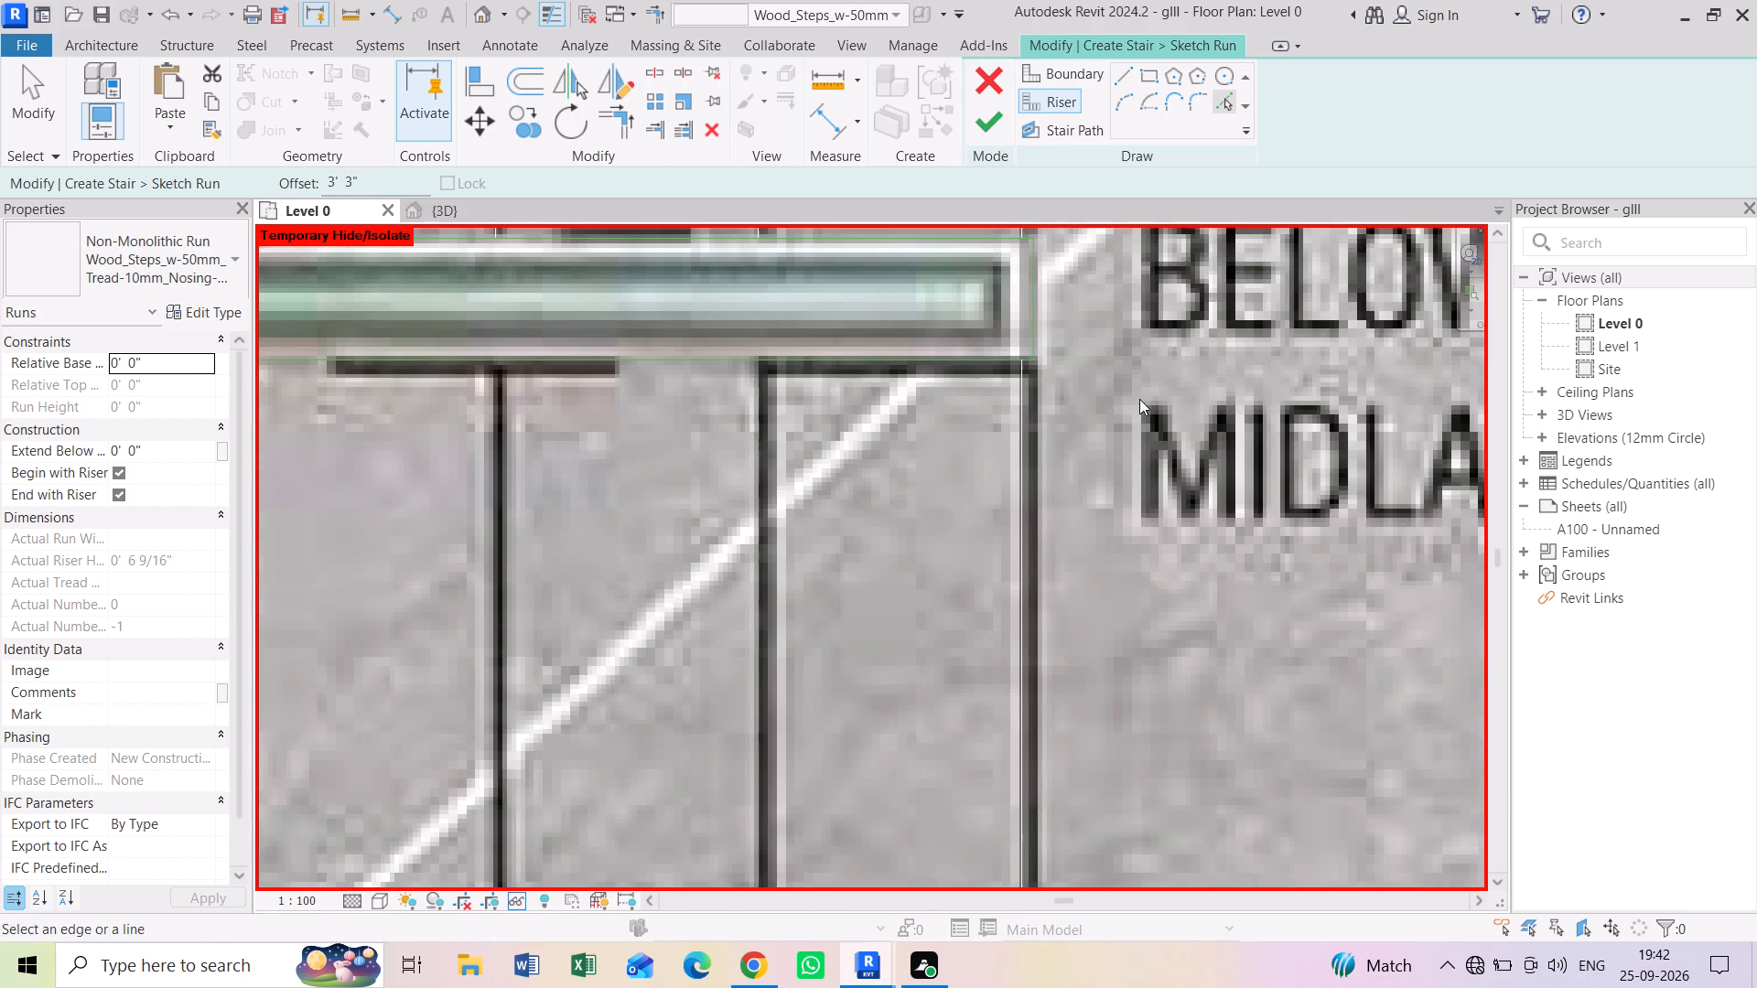
{"action": "left_click", "coordinate": [1019, 456]}
{"action": "middle_click_drag", "start_coordinate": [788, 518], "coordinate": [986, 537]}
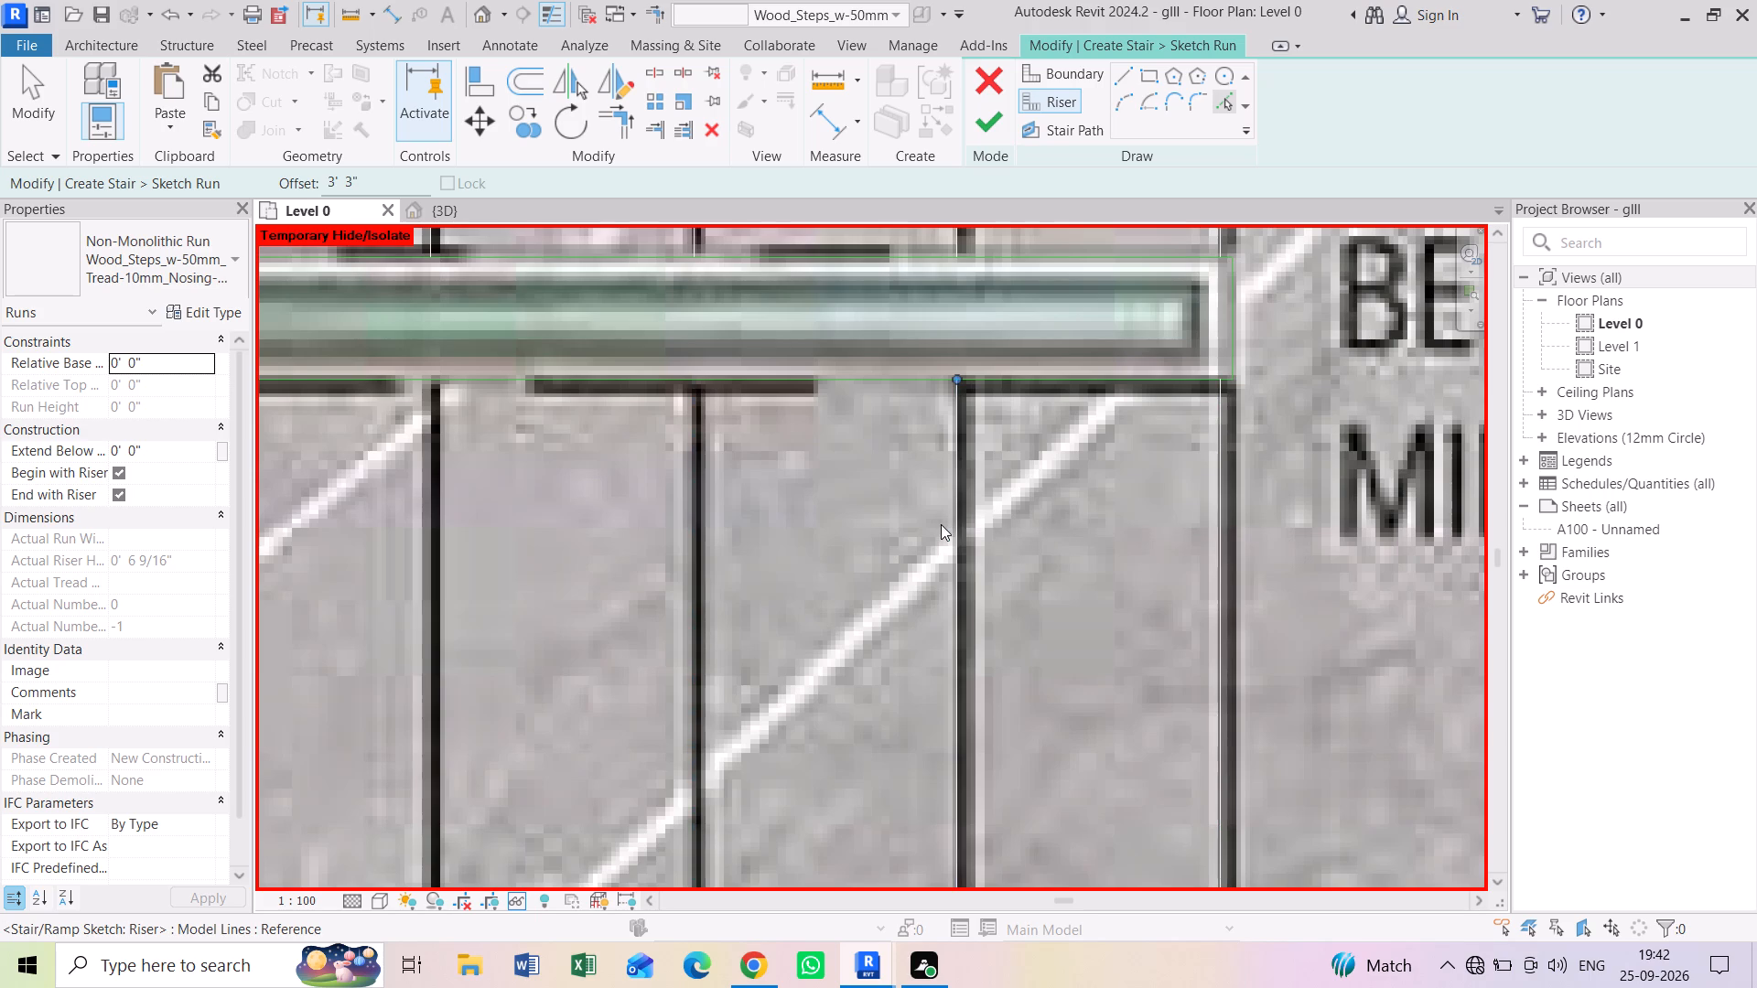
{"action": "middle_click_drag", "start_coordinate": [948, 527], "coordinate": [1035, 532]}
{"action": "scroll", "coordinate": [1035, 532], "scroll_direction": "up", "scroll_amount": 3}
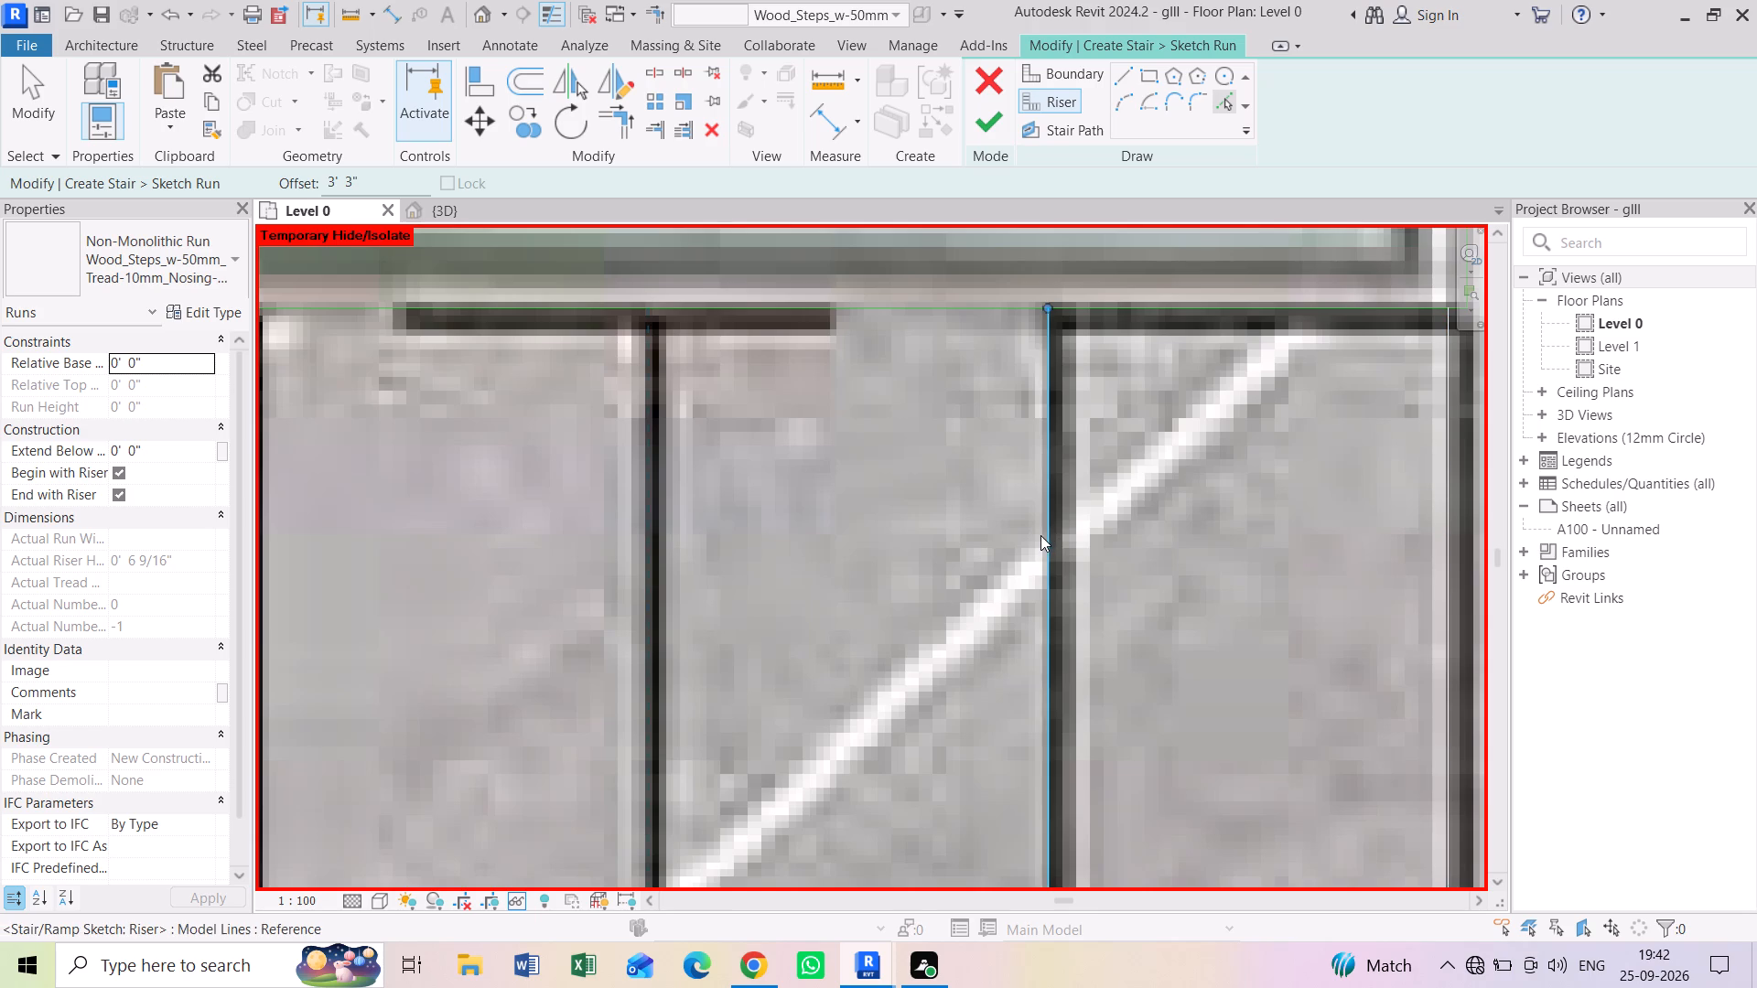
{"action": "scroll", "coordinate": [1044, 535], "scroll_direction": "down", "scroll_amount": 2}
{"action": "middle_click_drag", "start_coordinate": [1044, 532], "coordinate": [1052, 489]}
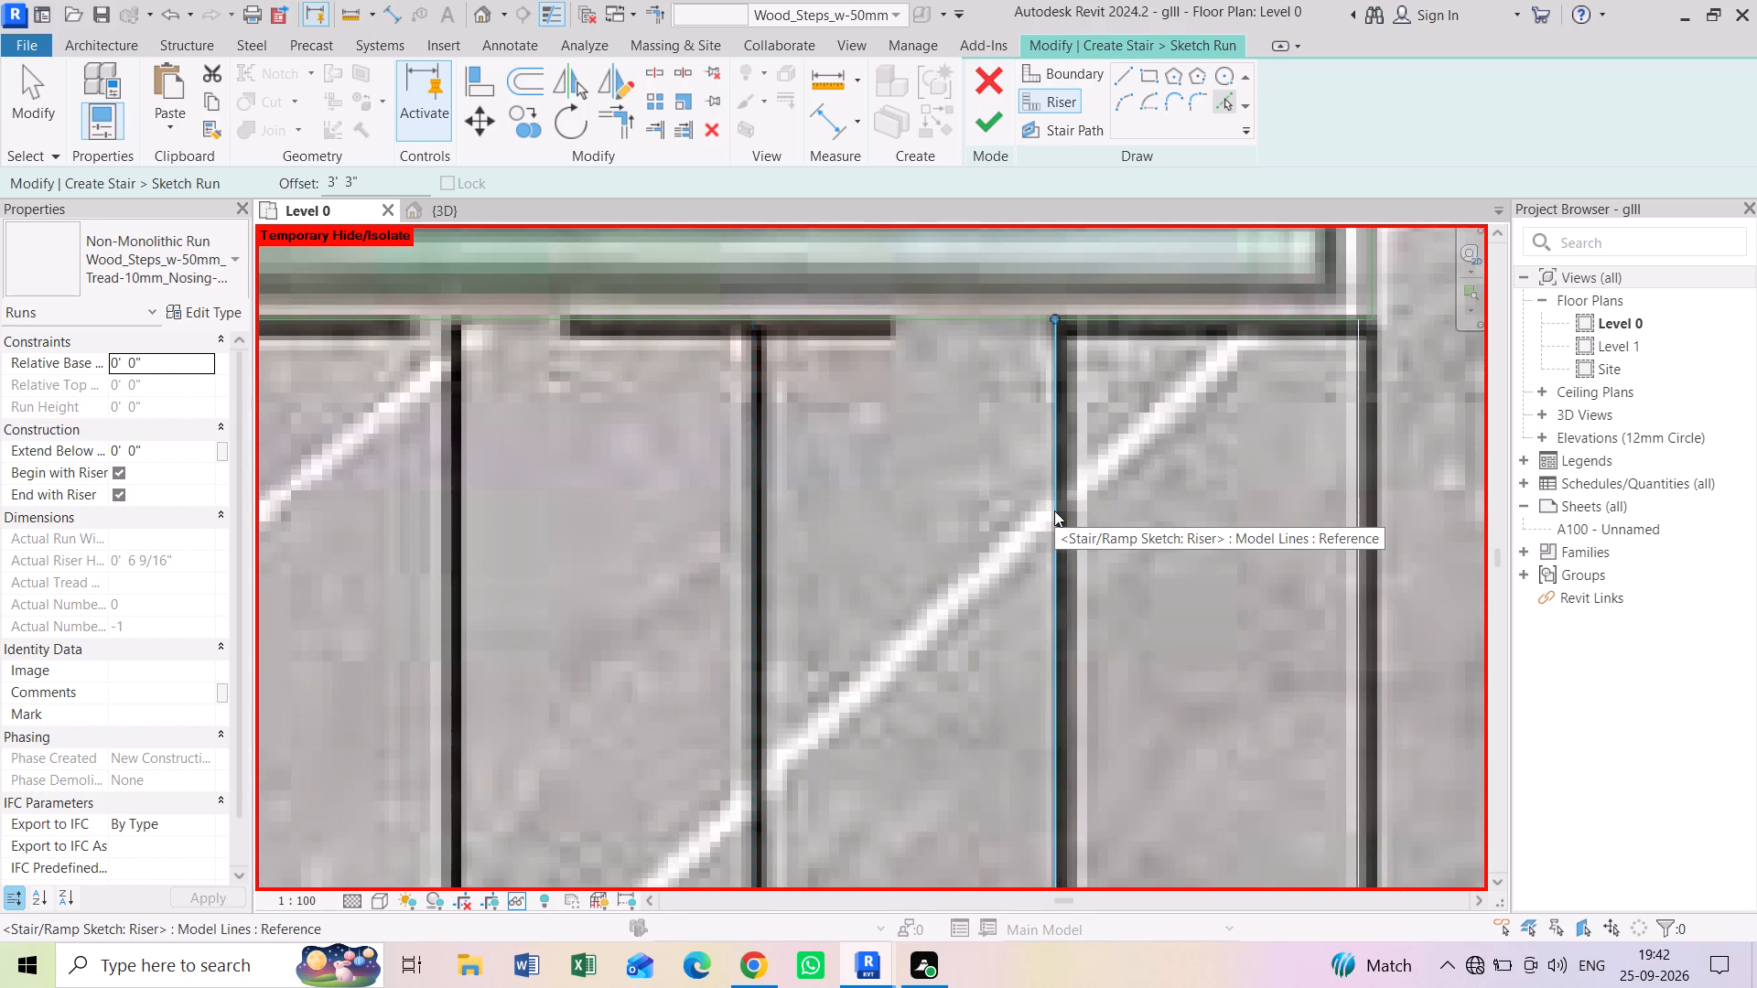
{"action": "left_click", "coordinate": [1054, 510]}
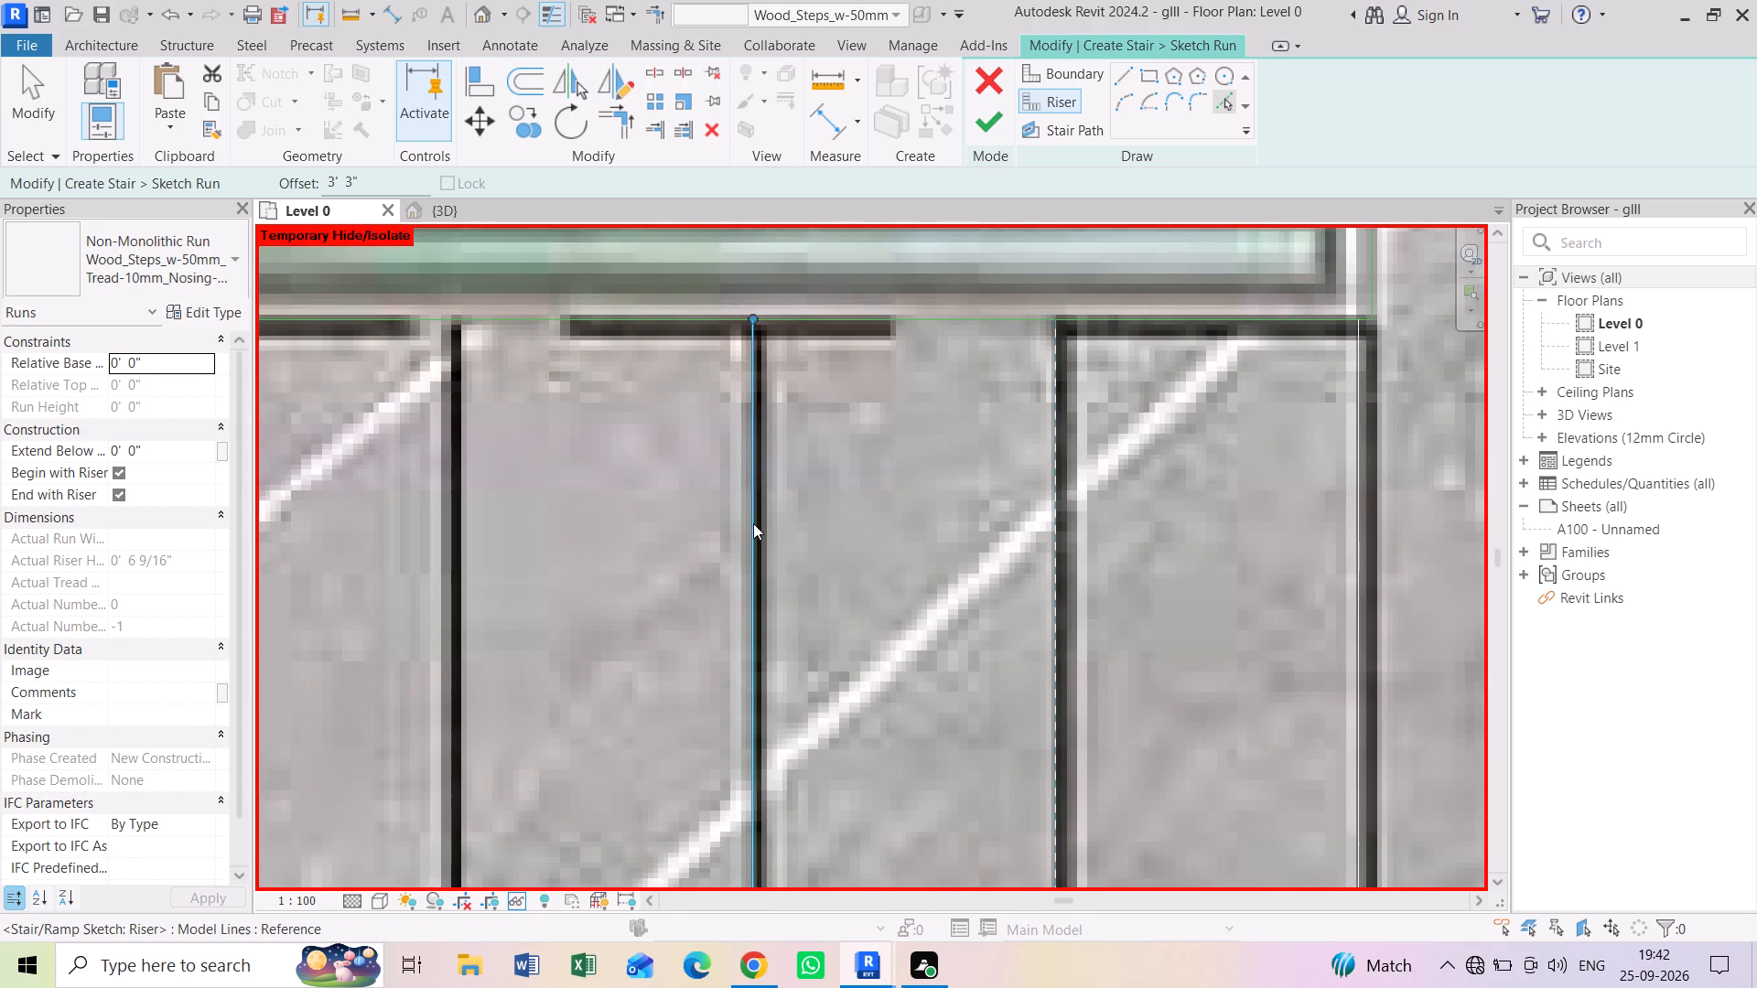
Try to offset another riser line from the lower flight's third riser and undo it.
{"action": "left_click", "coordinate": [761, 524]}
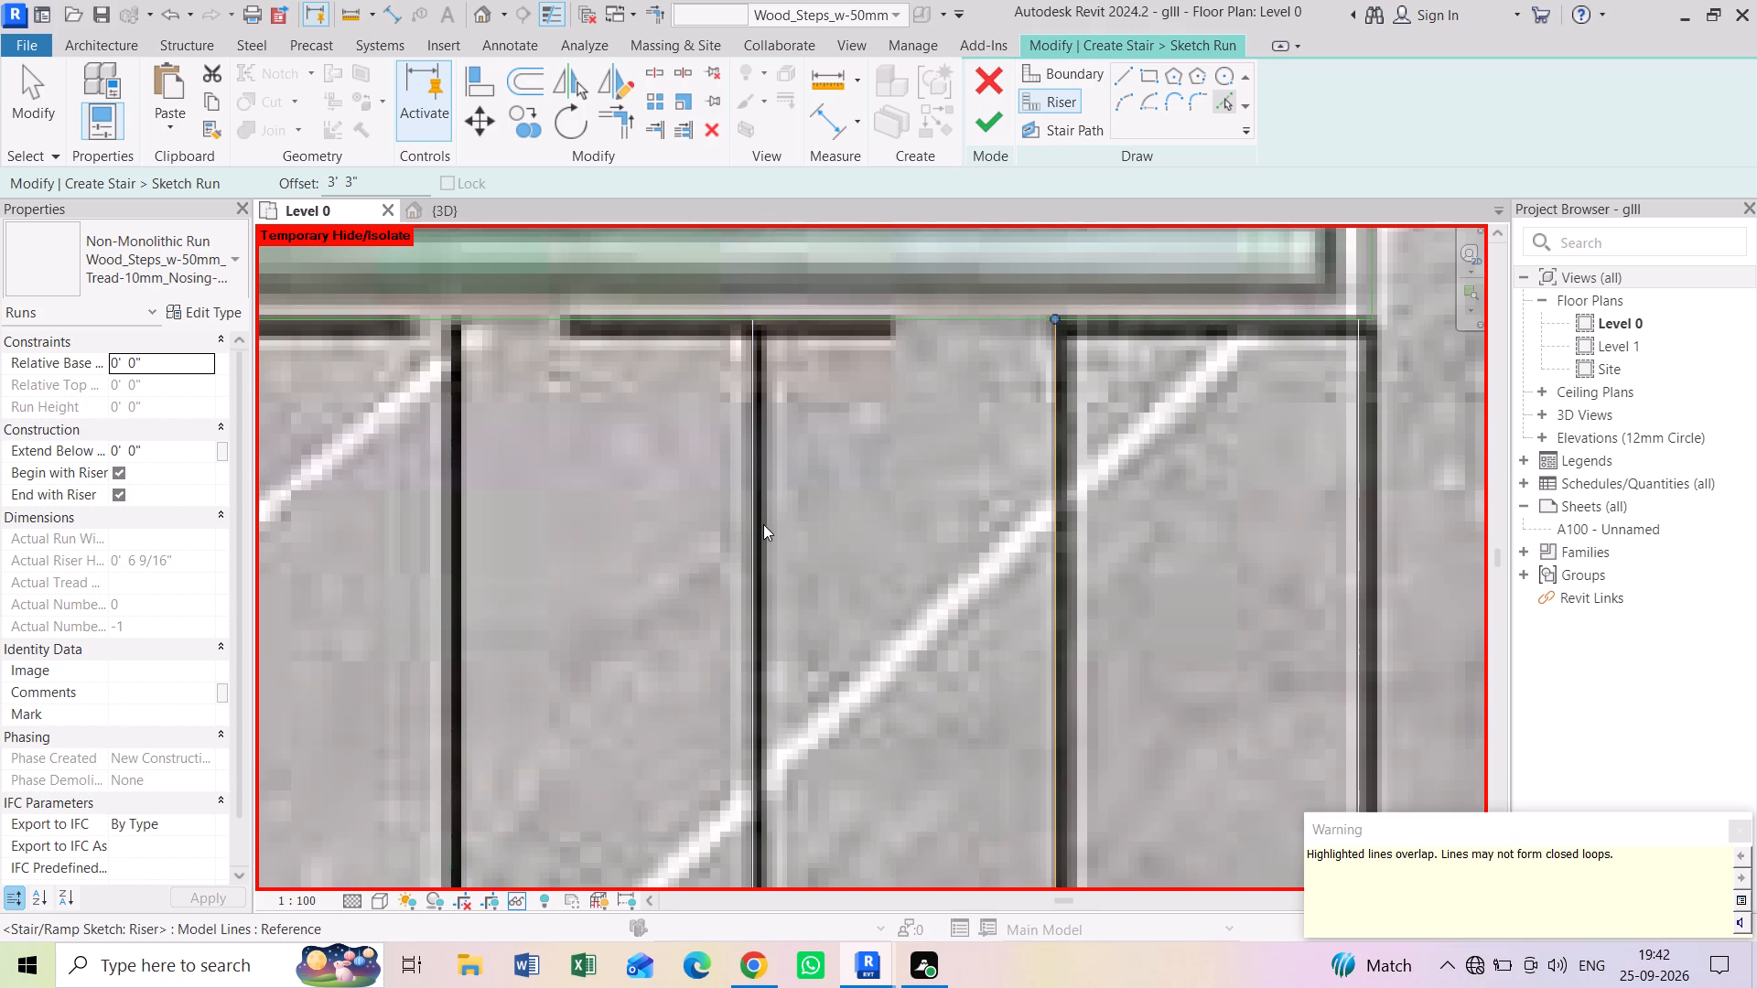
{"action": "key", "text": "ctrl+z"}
Add four more lower-flight riser lines at the 3' 3" offset, ending at the plan's last riser beyond the break line.
{"action": "middle_click_drag", "start_coordinate": [736, 586], "coordinate": [851, 595]}
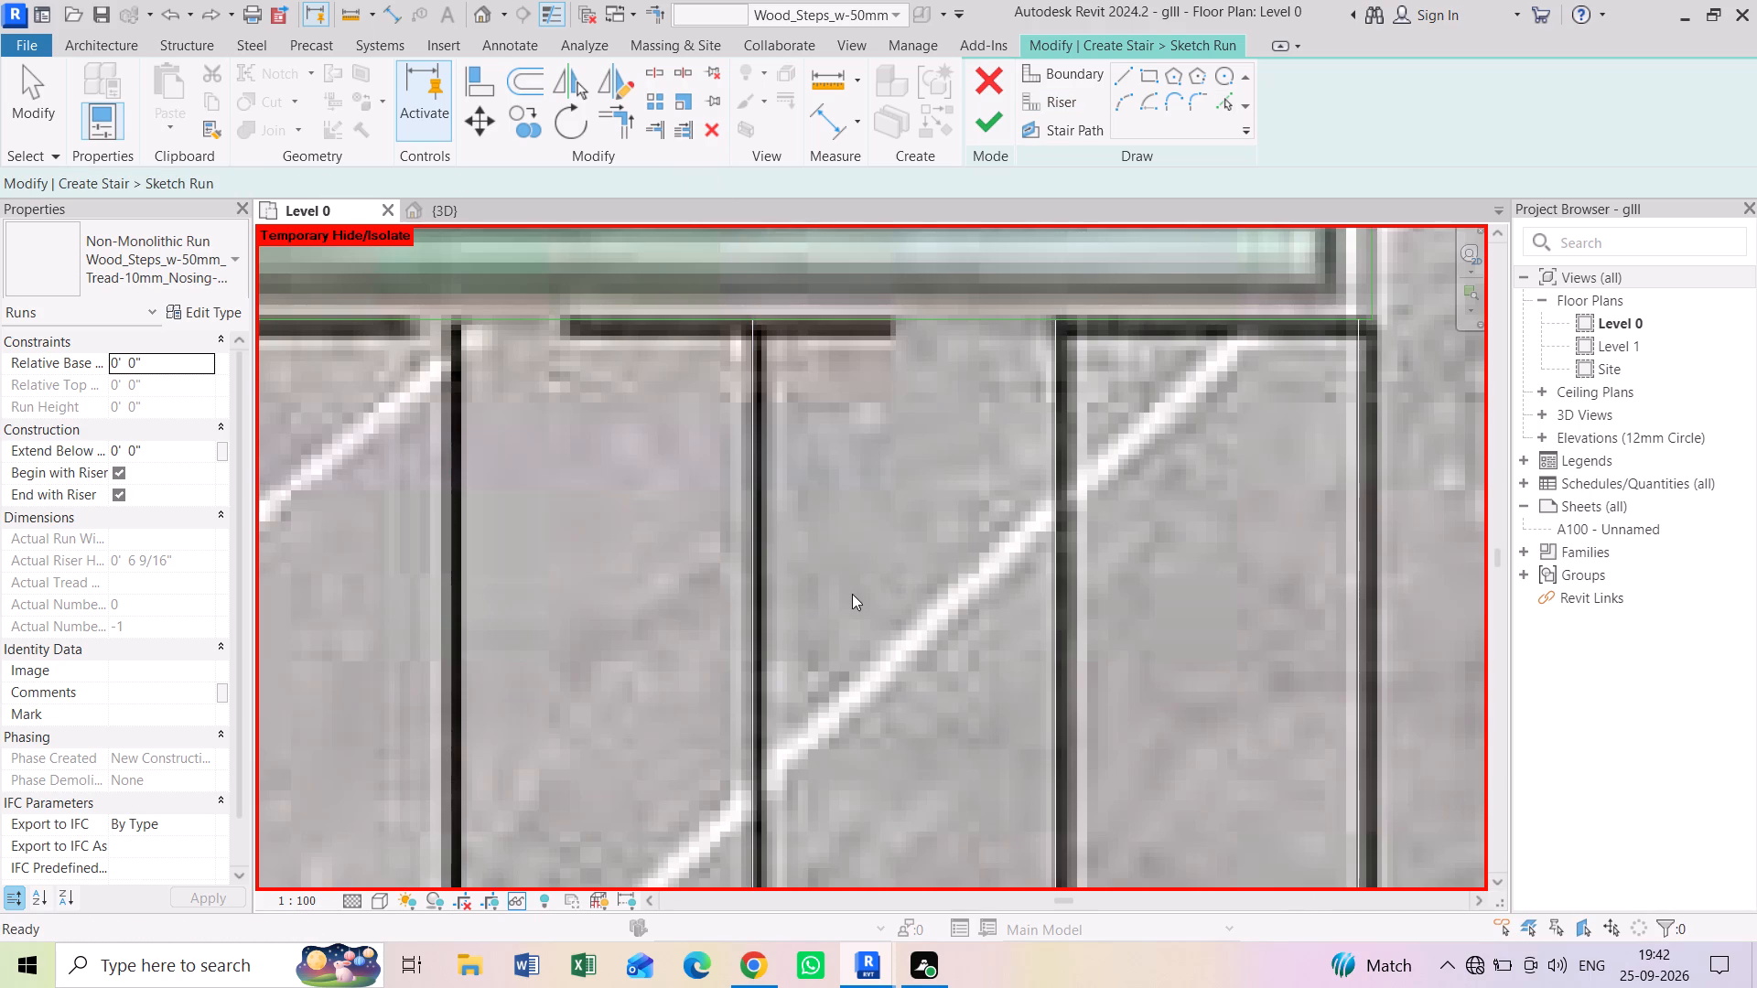
{"action": "middle_click_drag", "start_coordinate": [793, 591], "coordinate": [874, 575]}
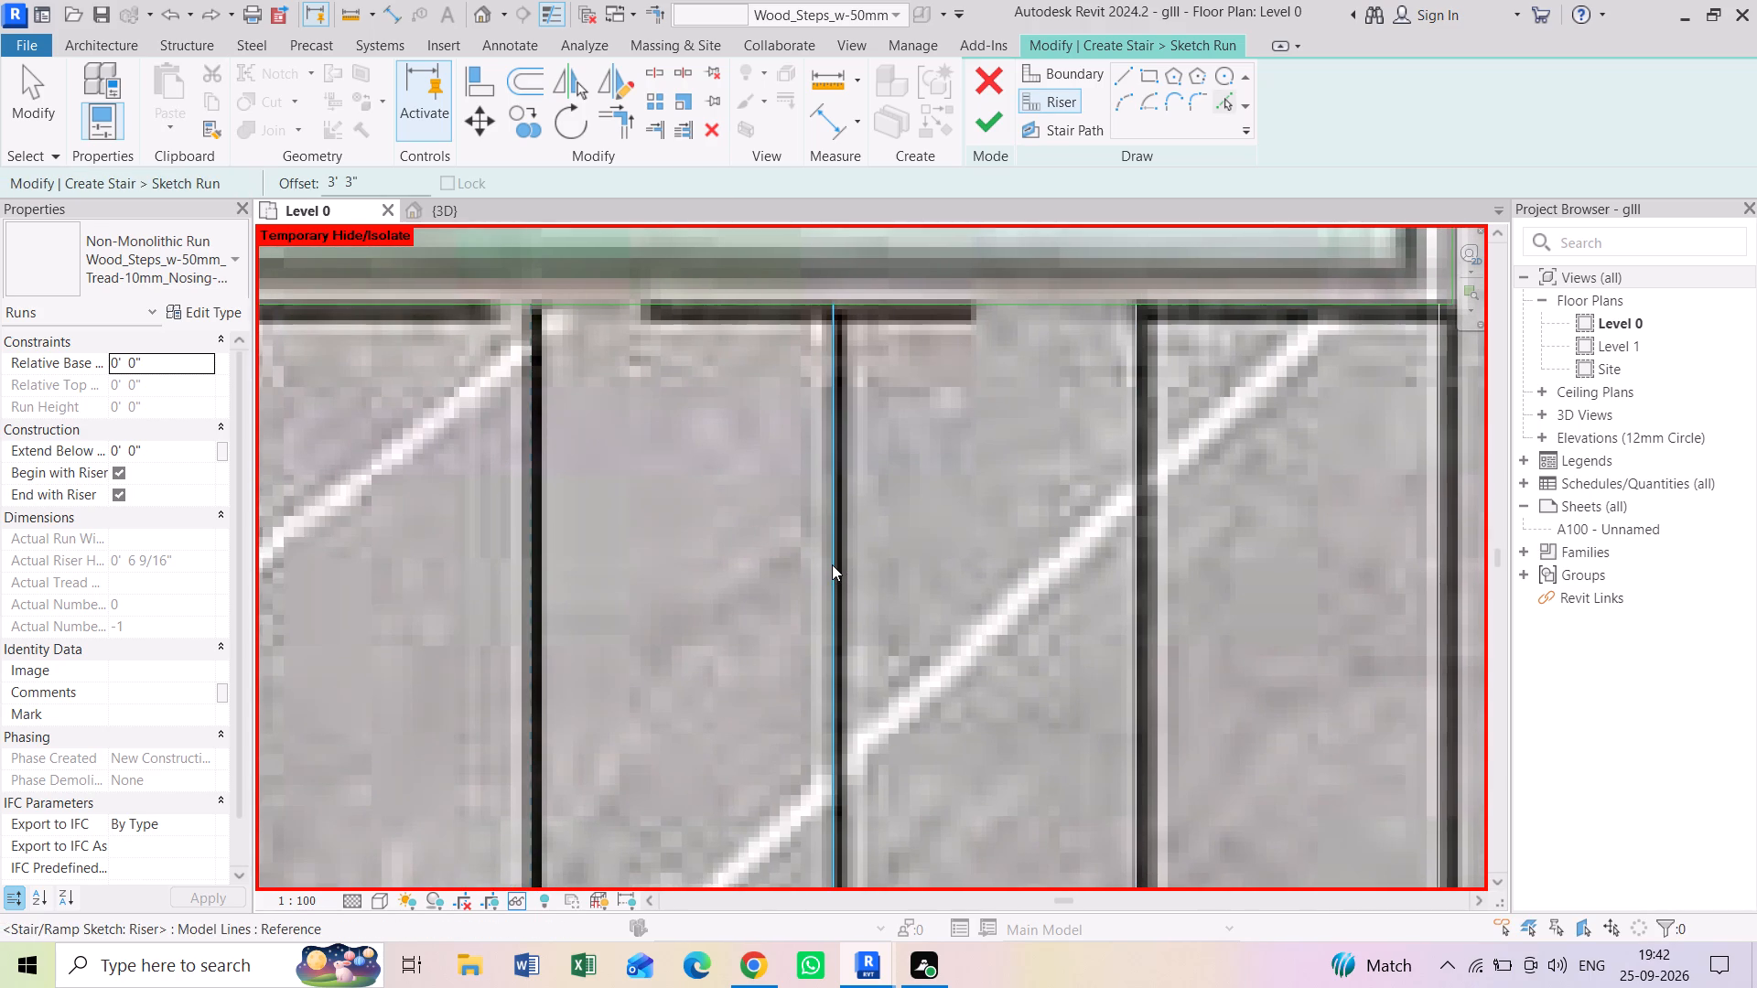
{"action": "left_click", "coordinate": [824, 564]}
{"action": "middle_click_drag", "start_coordinate": [563, 565], "coordinate": [1091, 552]}
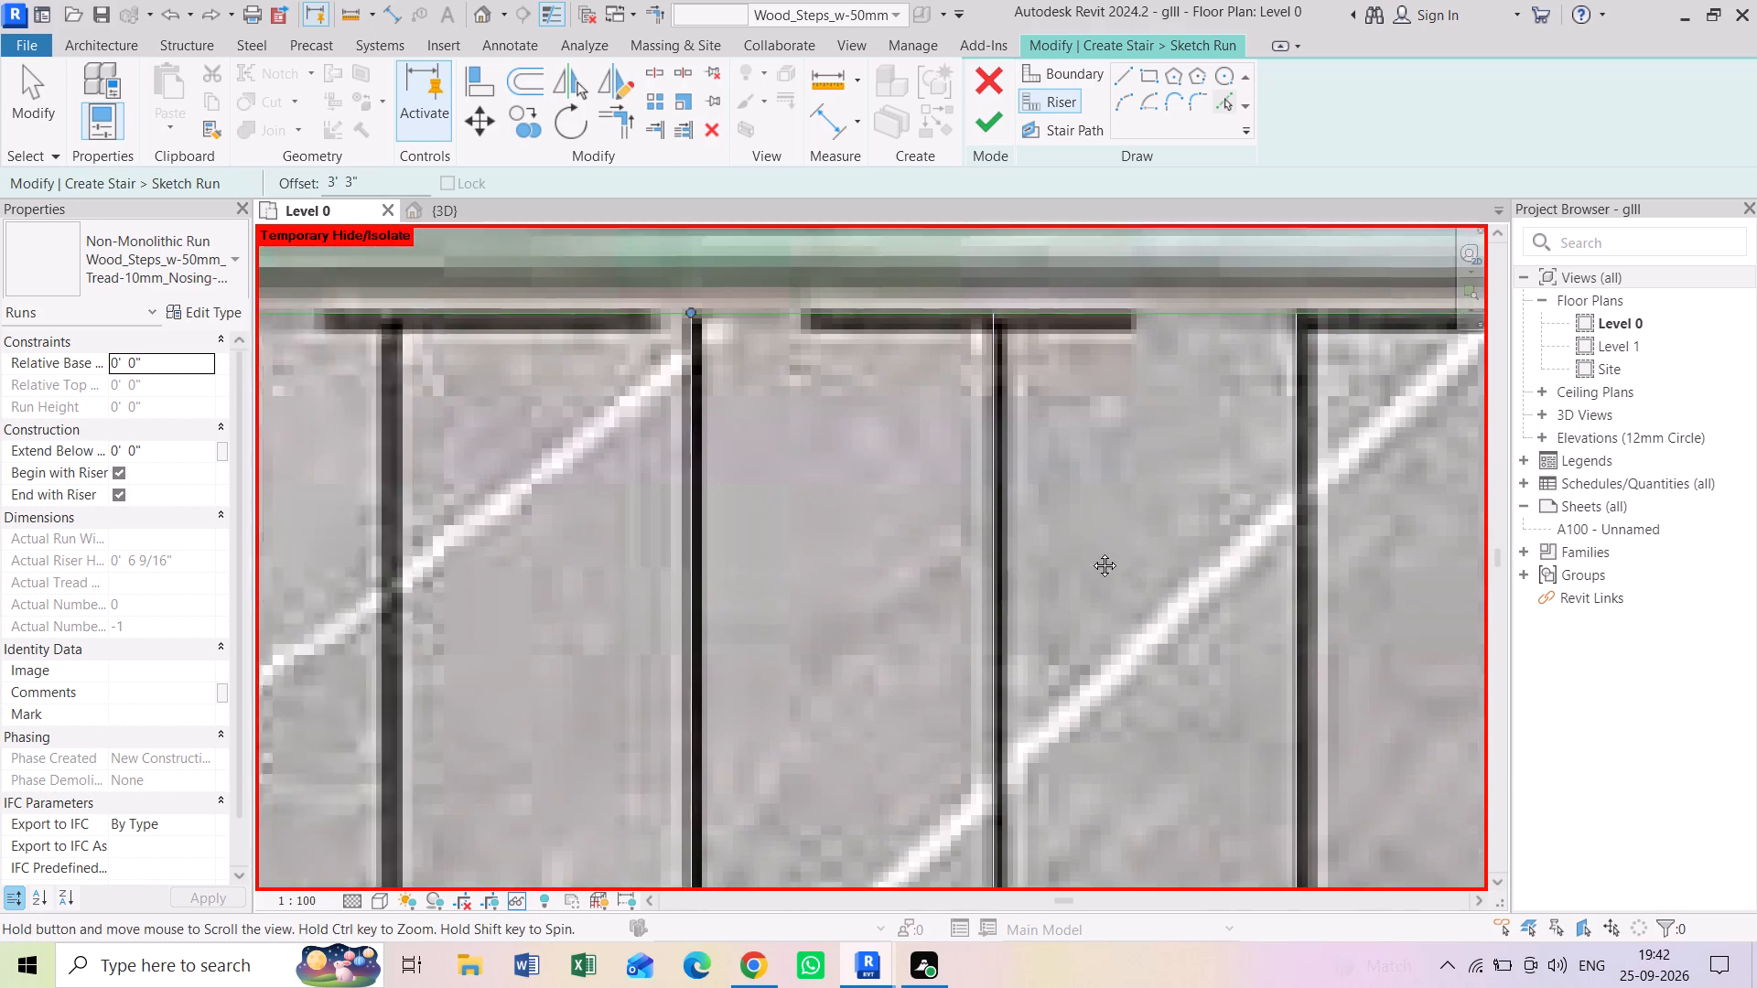
{"action": "middle_click_drag", "start_coordinate": [1091, 552], "coordinate": [1133, 542]}
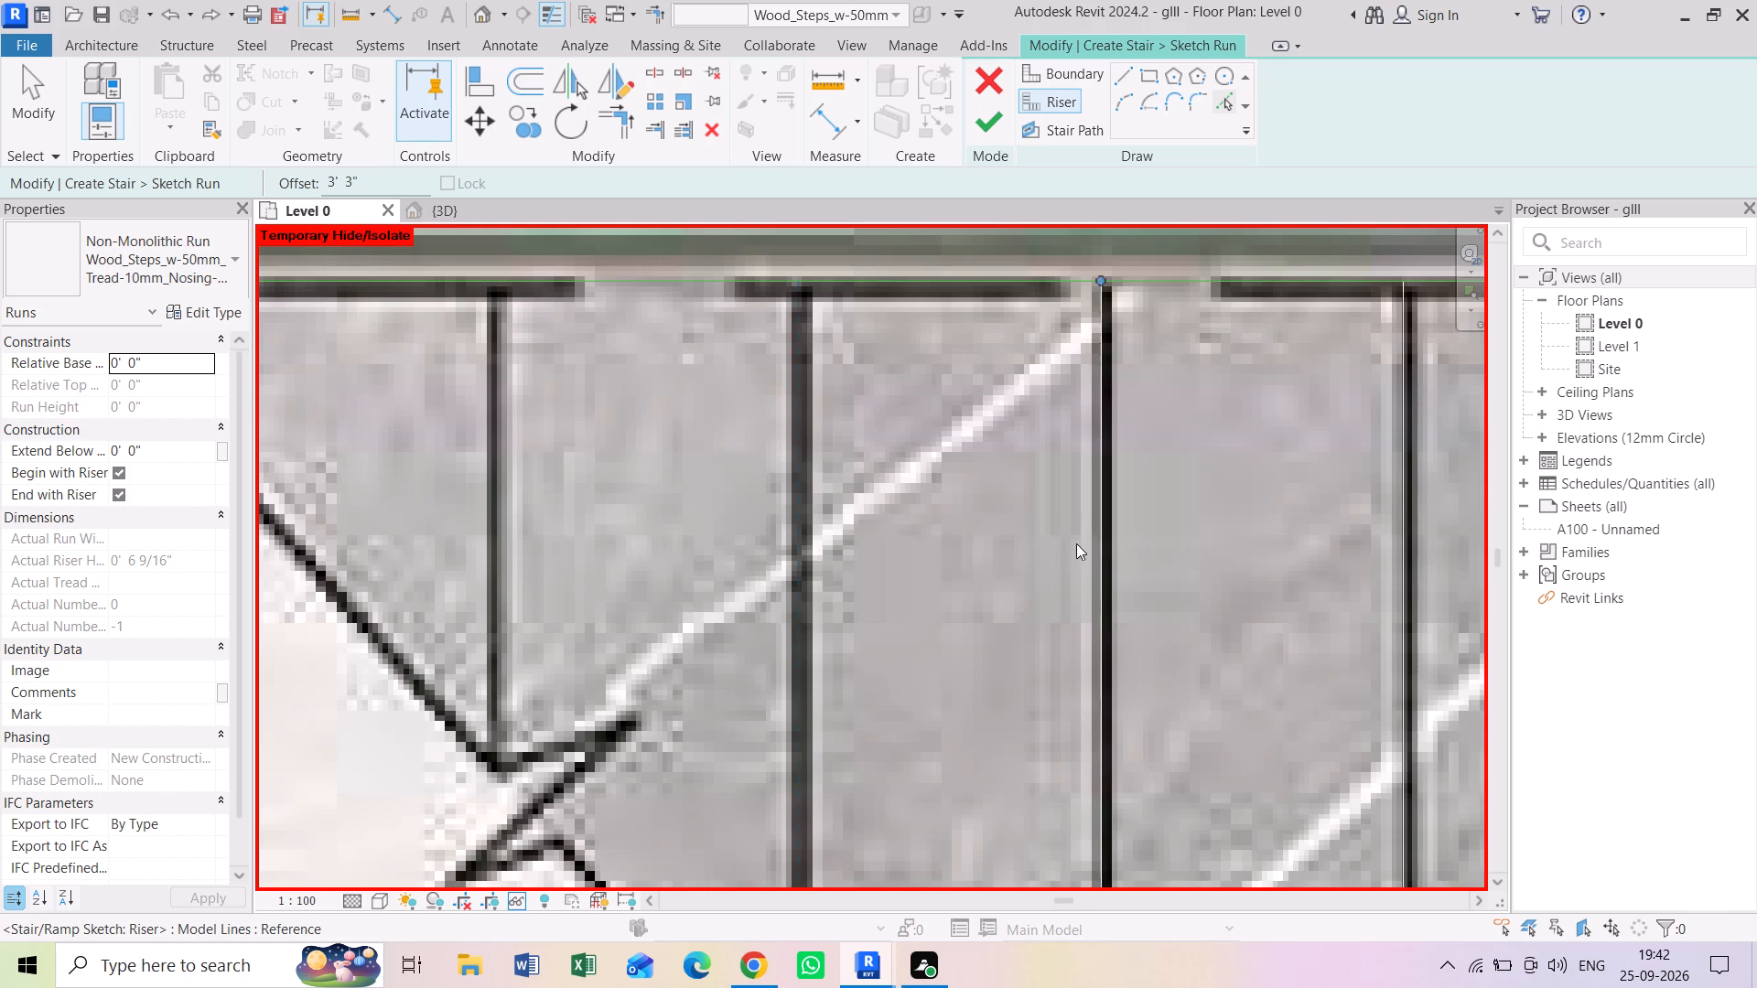
{"action": "left_click", "coordinate": [1096, 543]}
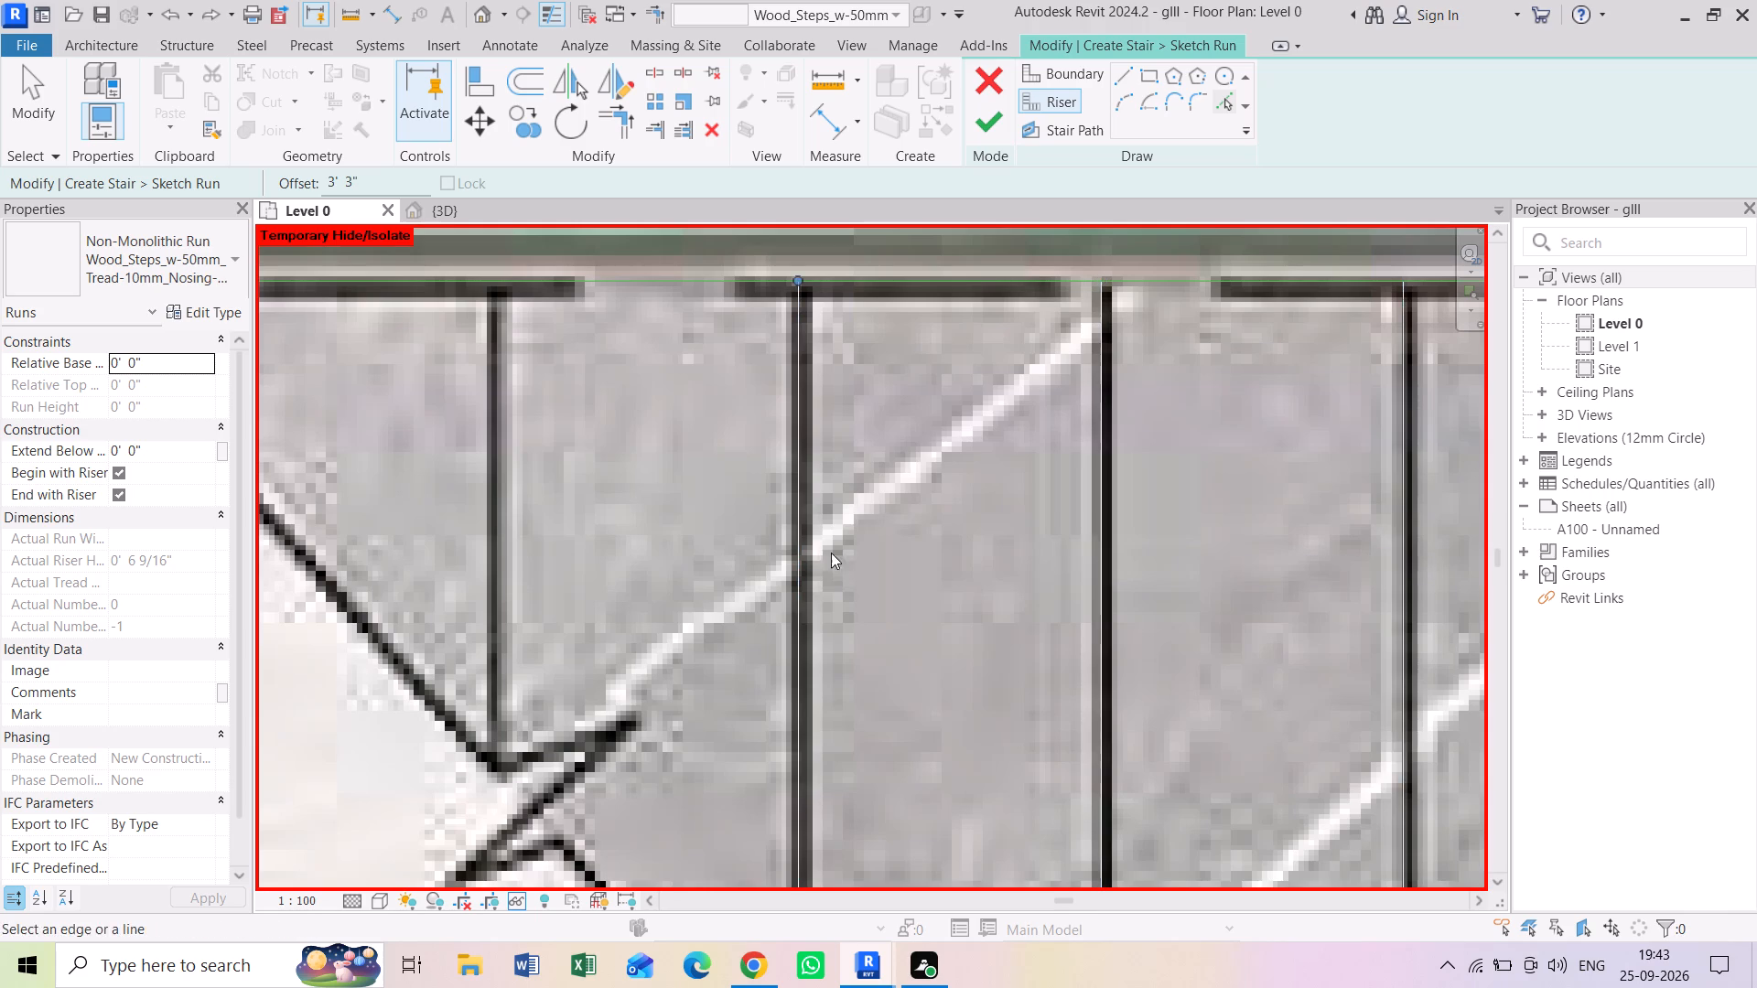
{"action": "middle_click_drag", "start_coordinate": [809, 549], "coordinate": [1014, 578]}
{"action": "left_click", "coordinate": [1000, 561]}
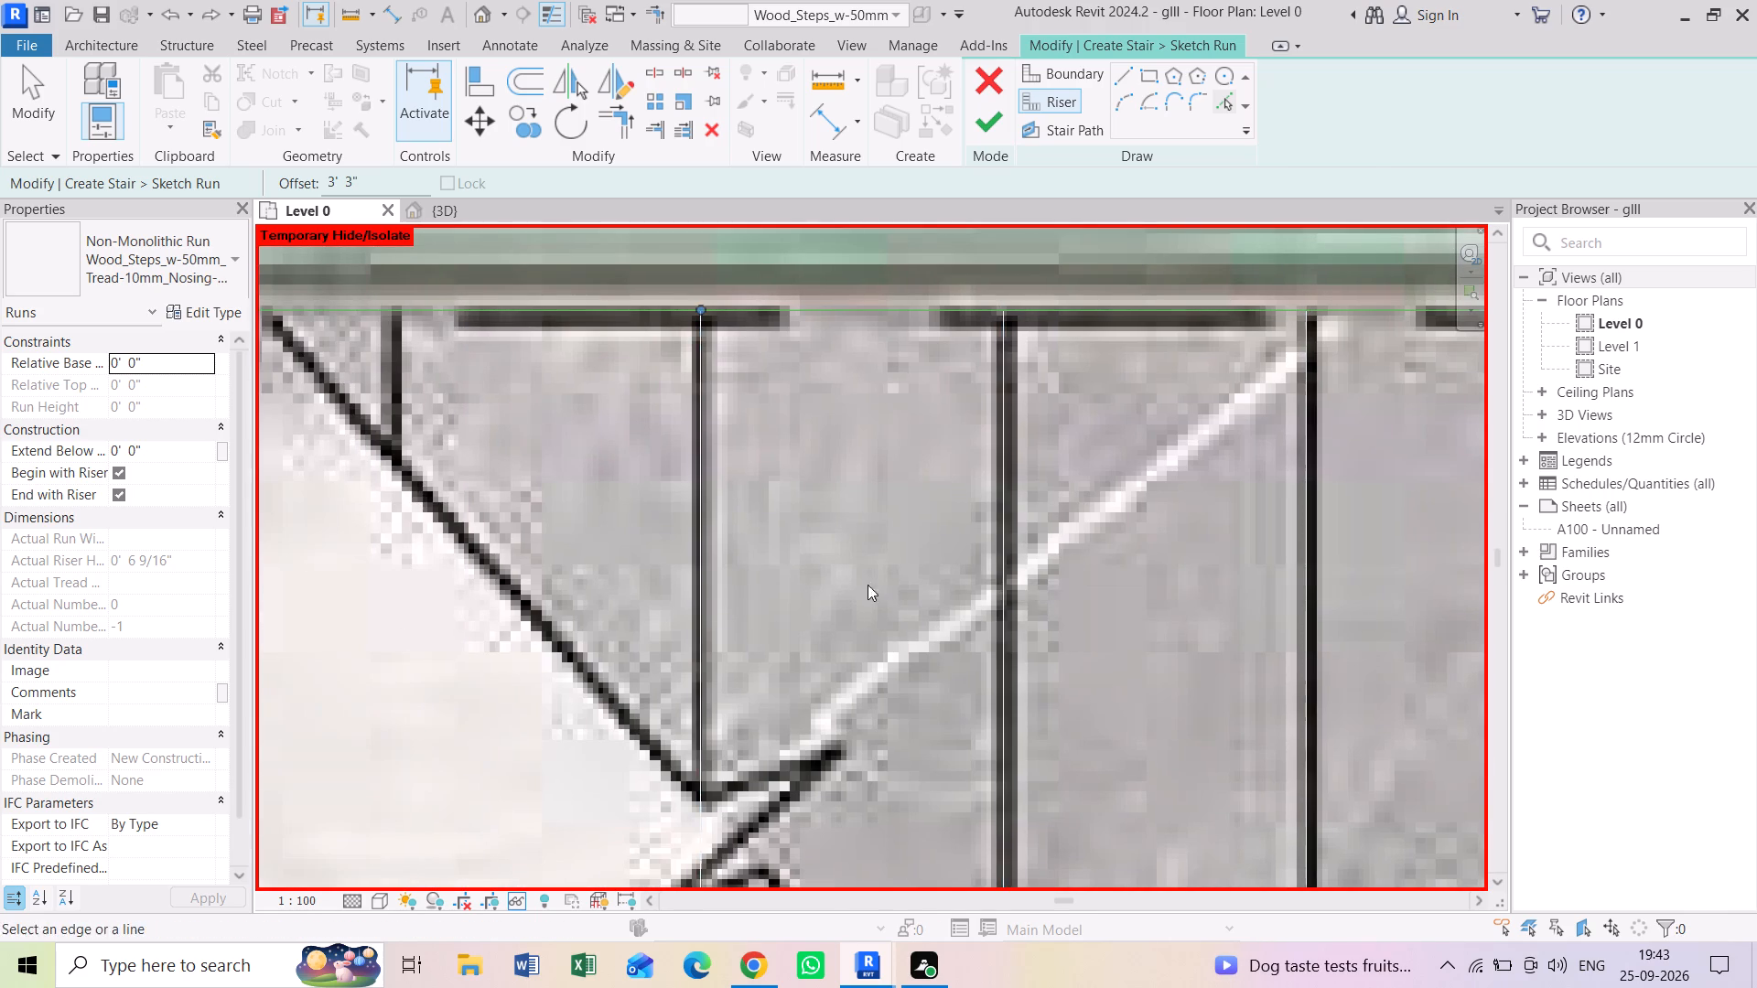
{"action": "middle_click_drag", "start_coordinate": [763, 604], "coordinate": [1156, 621]}
{"action": "left_click", "coordinate": [1085, 567]}
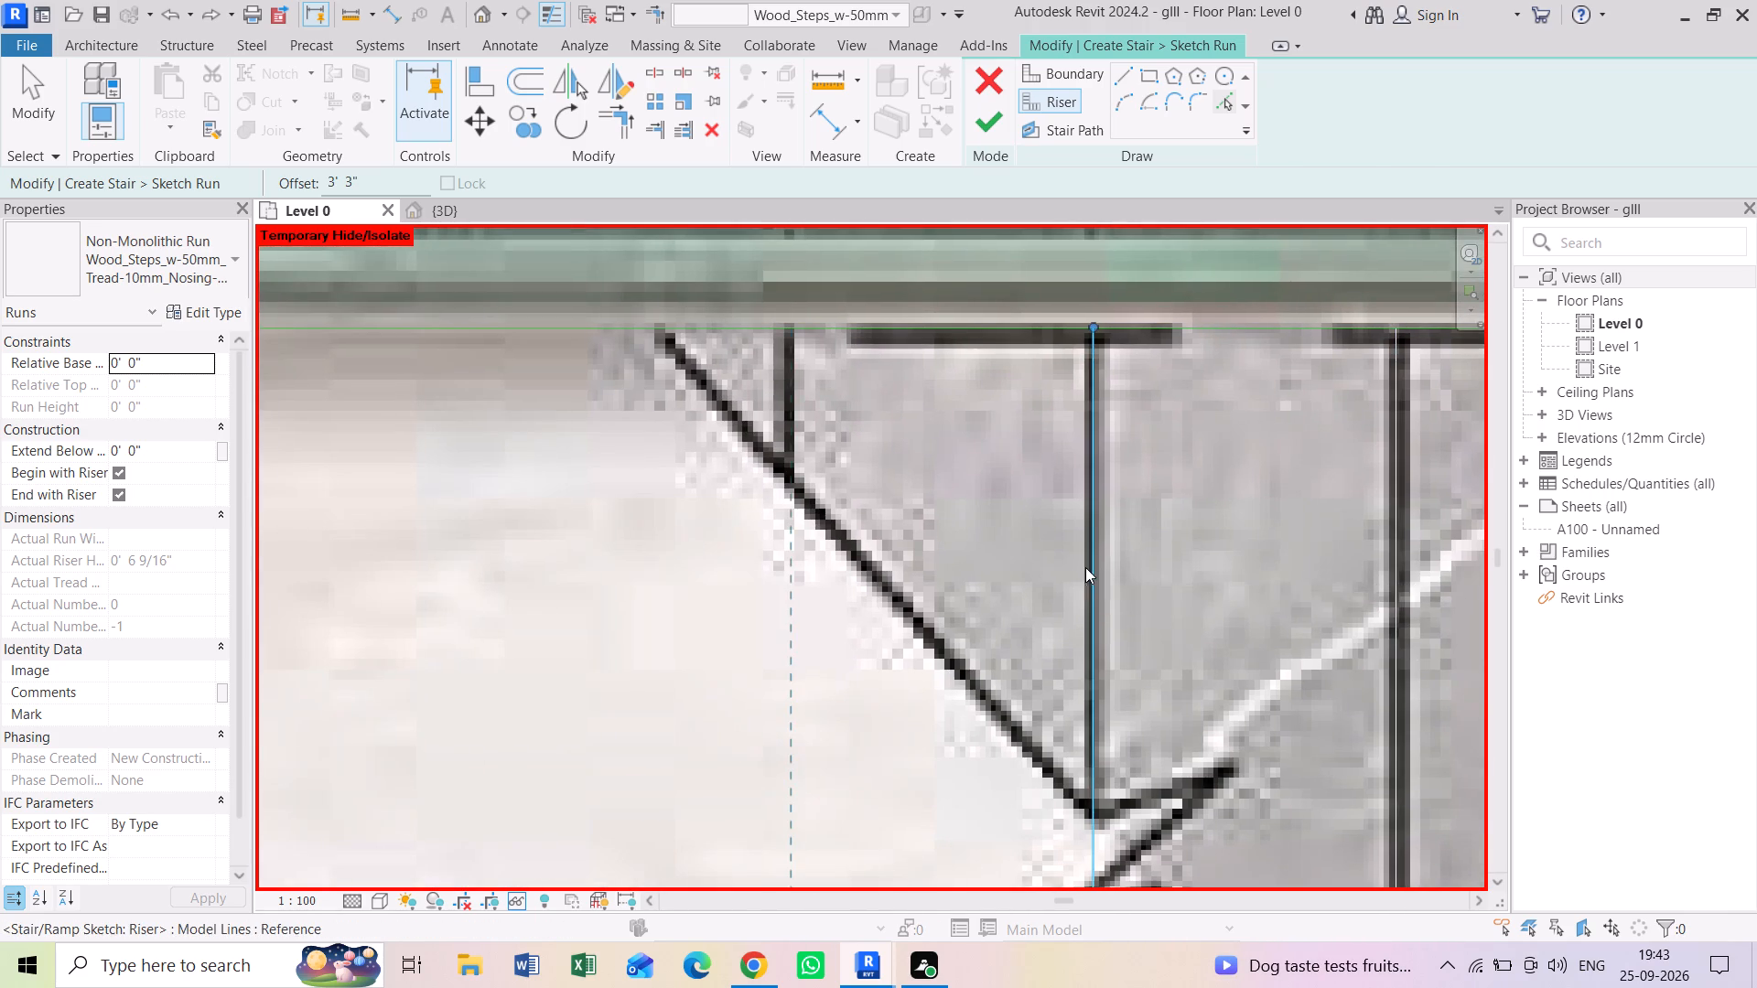
{"action": "scroll", "coordinate": [879, 538], "scroll_direction": "down", "scroll_amount": 5}
{"action": "scroll", "coordinate": [849, 574], "scroll_direction": "up", "scroll_amount": 1}
{"action": "middle_click_drag", "start_coordinate": [849, 575], "coordinate": [918, 522]}
{"action": "scroll", "coordinate": [920, 522], "scroll_direction": "down", "scroll_amount": 2}
{"action": "middle_click_drag", "start_coordinate": [926, 521], "coordinate": [927, 534]}
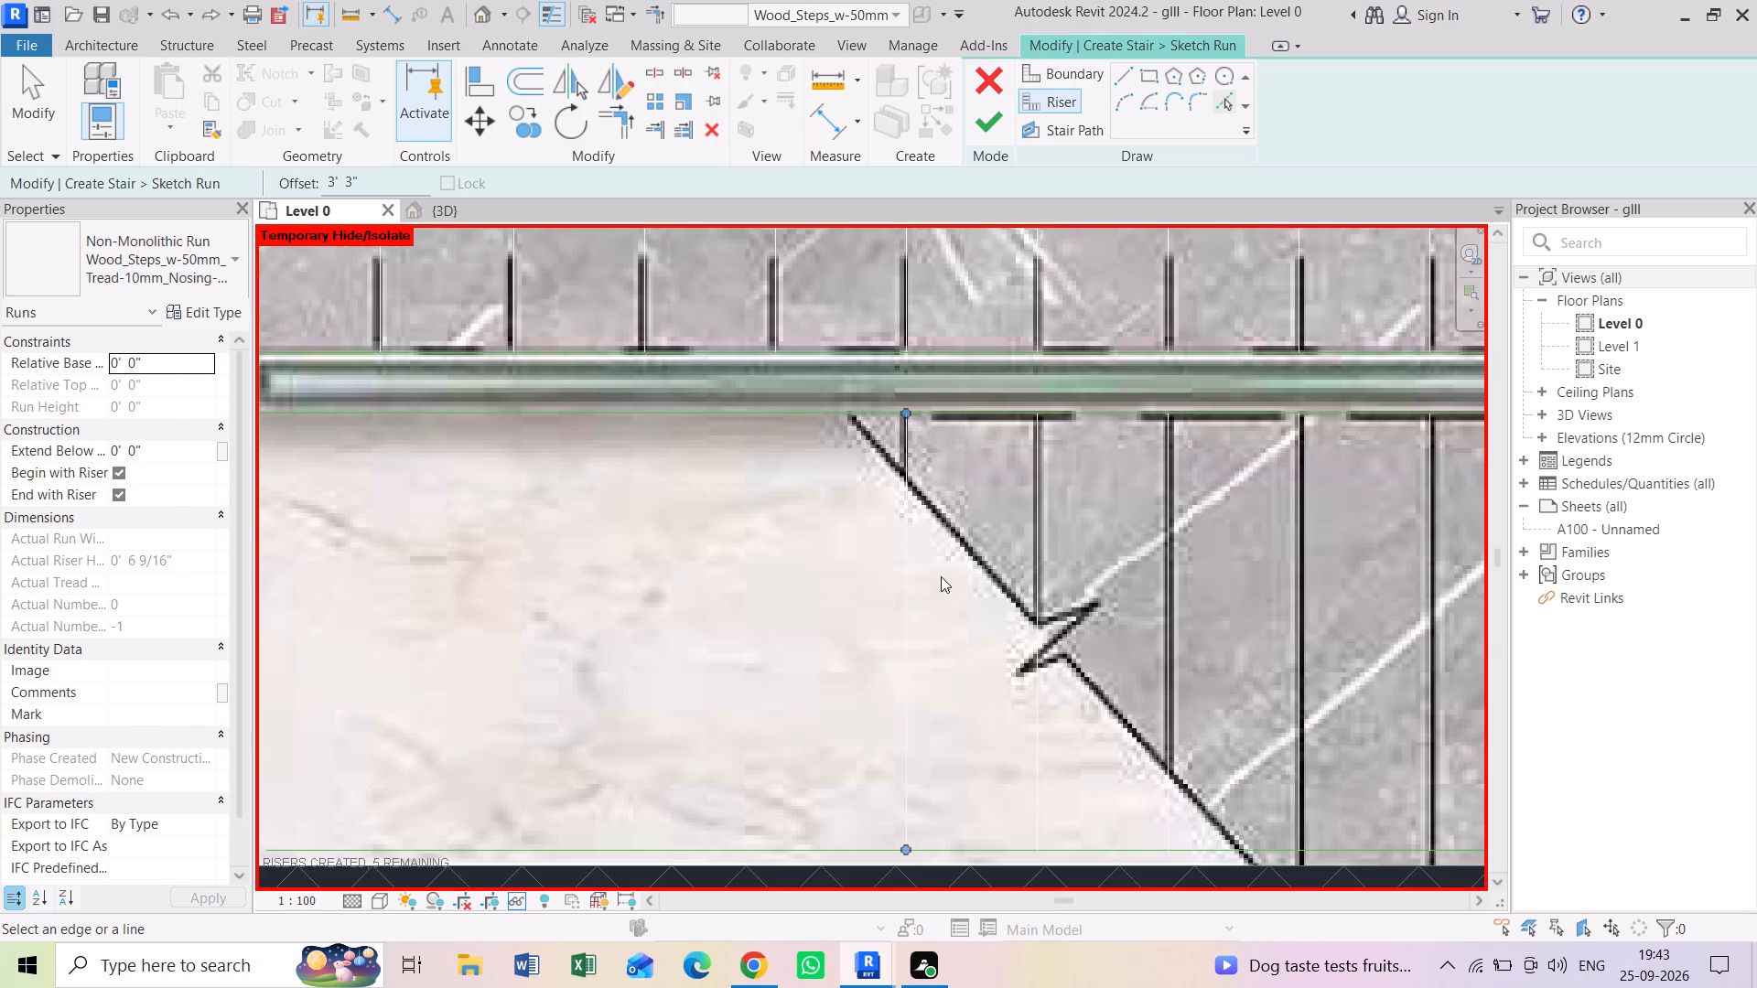
{"action": "scroll", "coordinate": [928, 575], "scroll_direction": "down", "scroll_amount": 2}
{"action": "middle_click", "coordinate": [927, 575]}
{"action": "key", "text": "Escape"}
{"action": "key", "text": "Escape"}
{"action": "key", "text": "Escape"}
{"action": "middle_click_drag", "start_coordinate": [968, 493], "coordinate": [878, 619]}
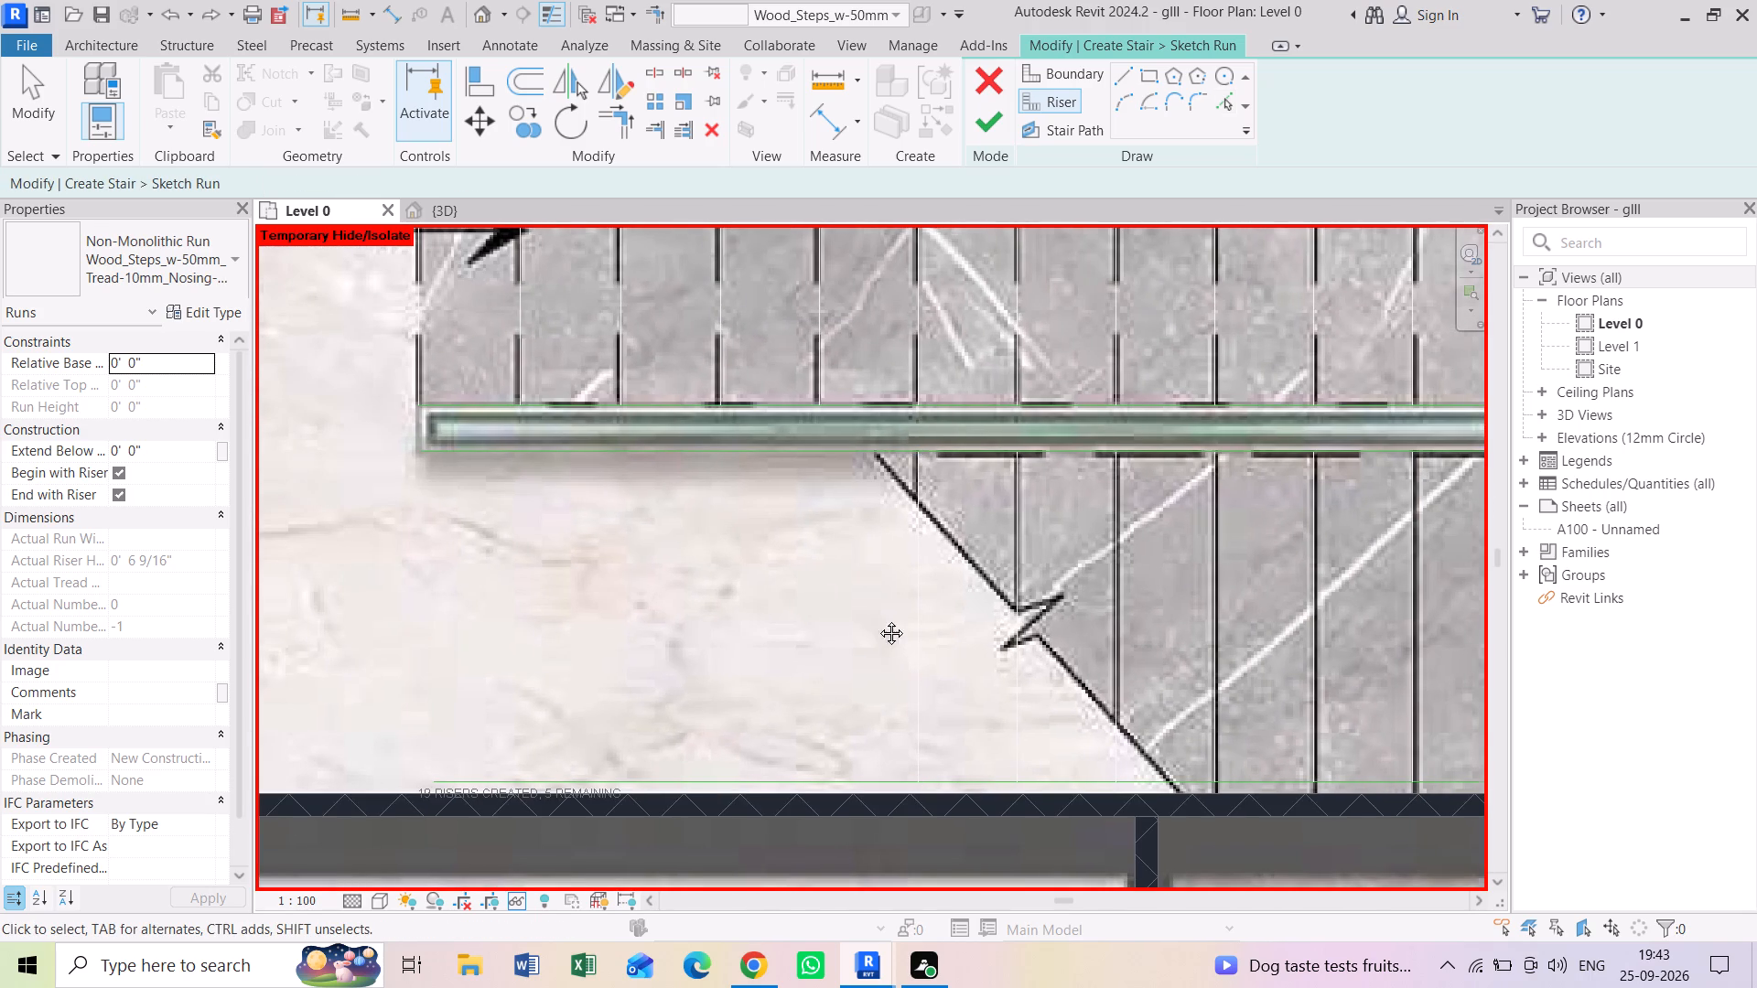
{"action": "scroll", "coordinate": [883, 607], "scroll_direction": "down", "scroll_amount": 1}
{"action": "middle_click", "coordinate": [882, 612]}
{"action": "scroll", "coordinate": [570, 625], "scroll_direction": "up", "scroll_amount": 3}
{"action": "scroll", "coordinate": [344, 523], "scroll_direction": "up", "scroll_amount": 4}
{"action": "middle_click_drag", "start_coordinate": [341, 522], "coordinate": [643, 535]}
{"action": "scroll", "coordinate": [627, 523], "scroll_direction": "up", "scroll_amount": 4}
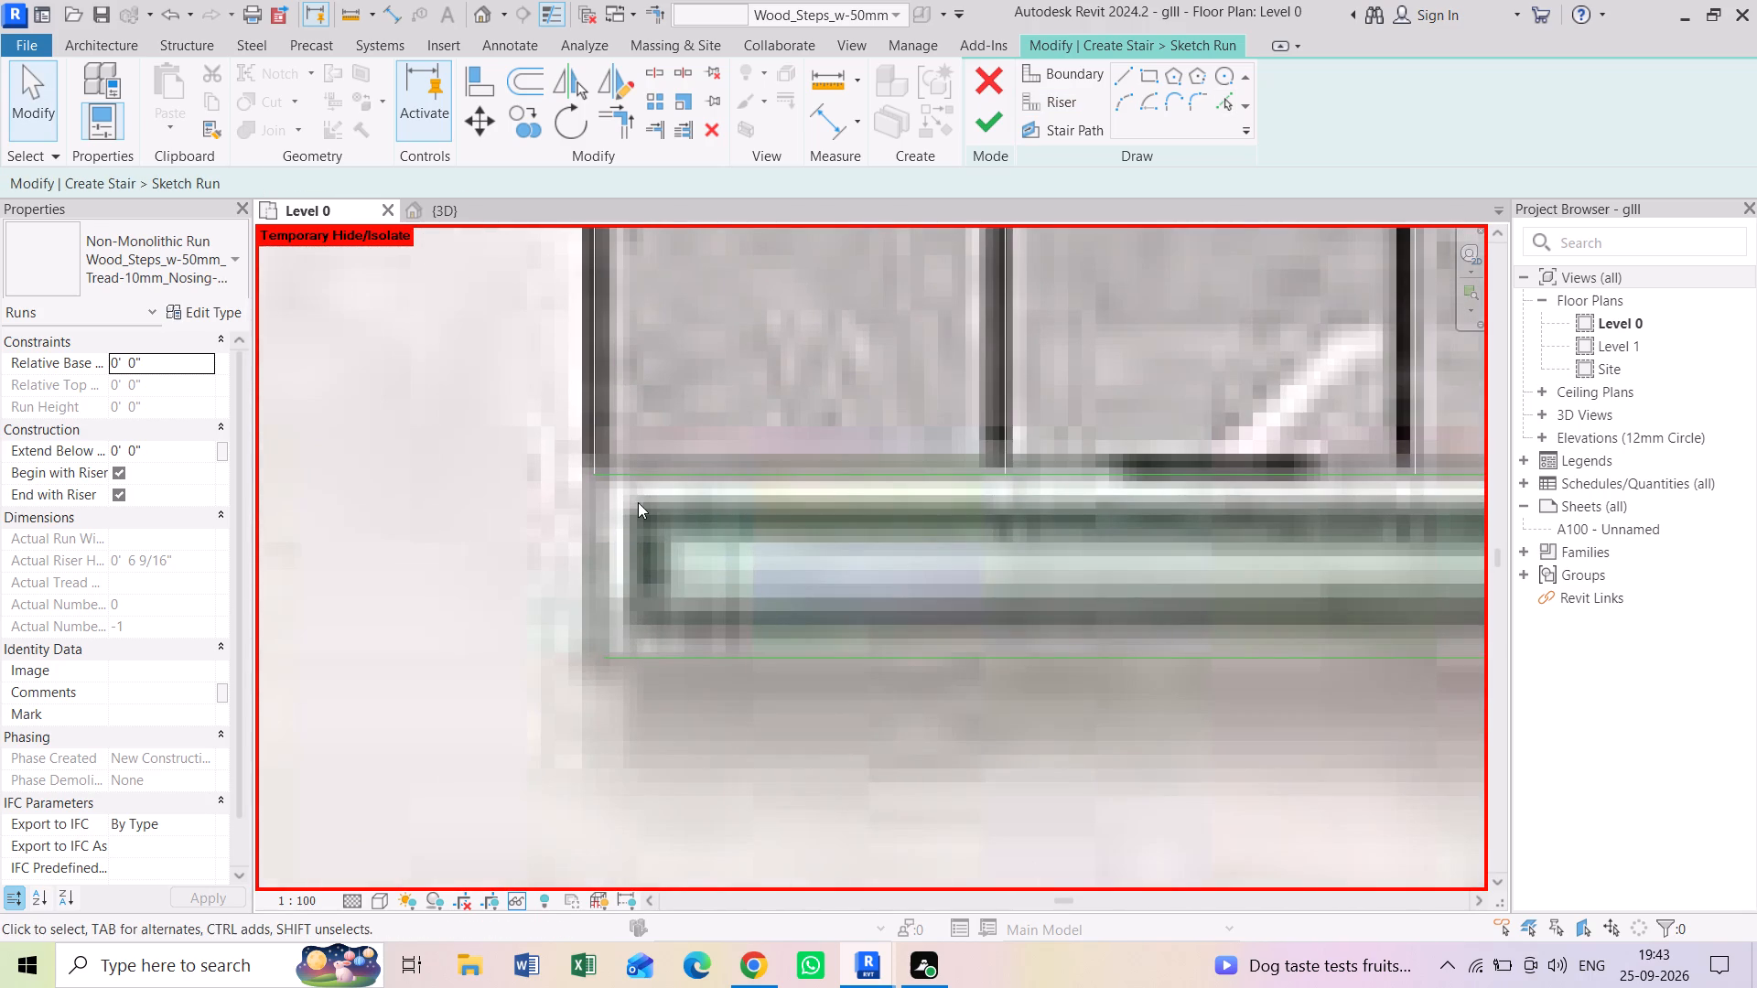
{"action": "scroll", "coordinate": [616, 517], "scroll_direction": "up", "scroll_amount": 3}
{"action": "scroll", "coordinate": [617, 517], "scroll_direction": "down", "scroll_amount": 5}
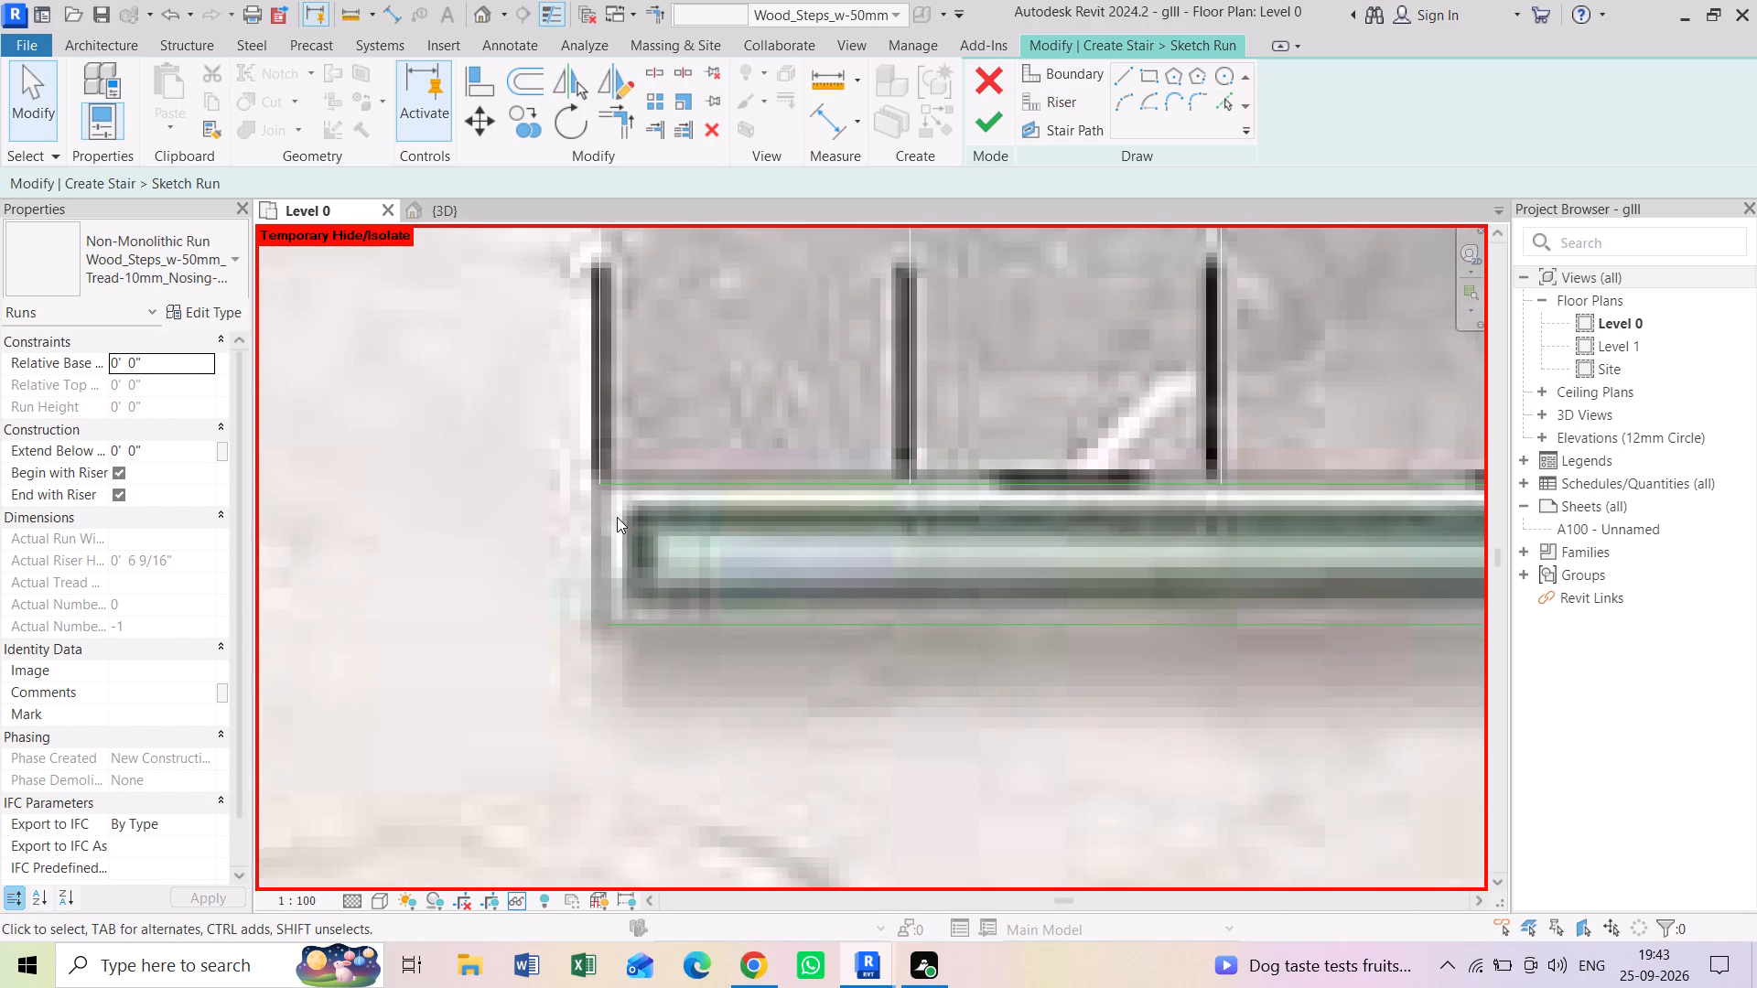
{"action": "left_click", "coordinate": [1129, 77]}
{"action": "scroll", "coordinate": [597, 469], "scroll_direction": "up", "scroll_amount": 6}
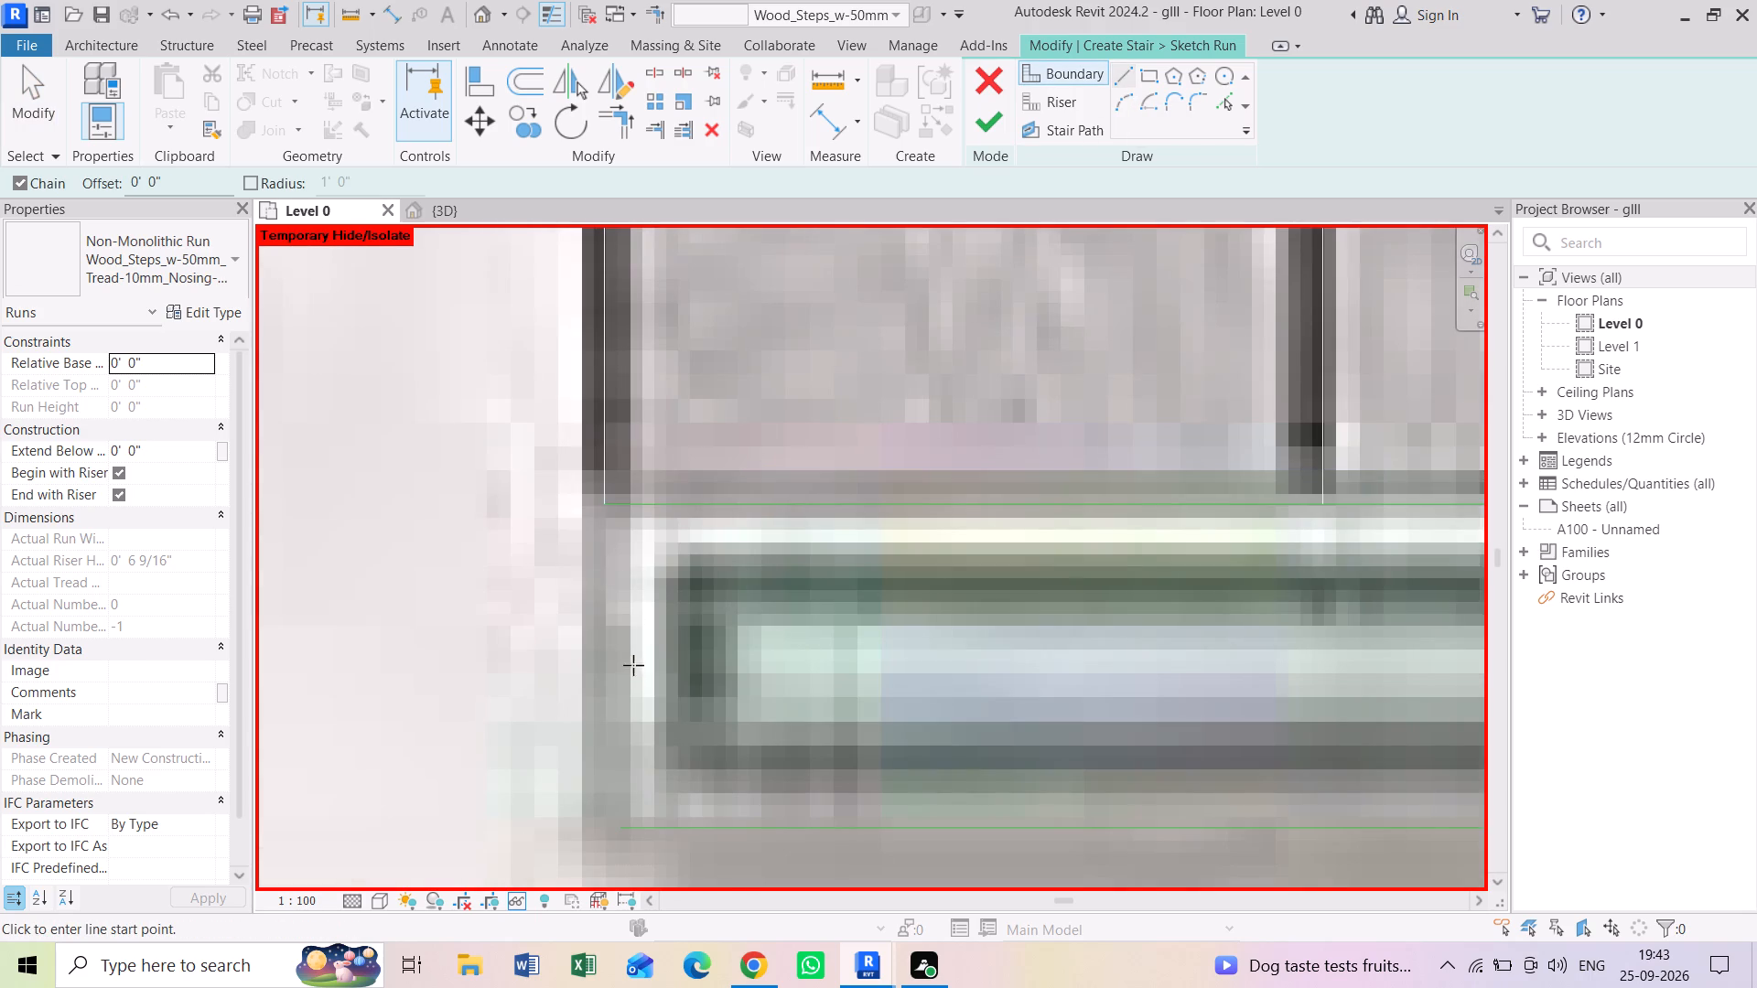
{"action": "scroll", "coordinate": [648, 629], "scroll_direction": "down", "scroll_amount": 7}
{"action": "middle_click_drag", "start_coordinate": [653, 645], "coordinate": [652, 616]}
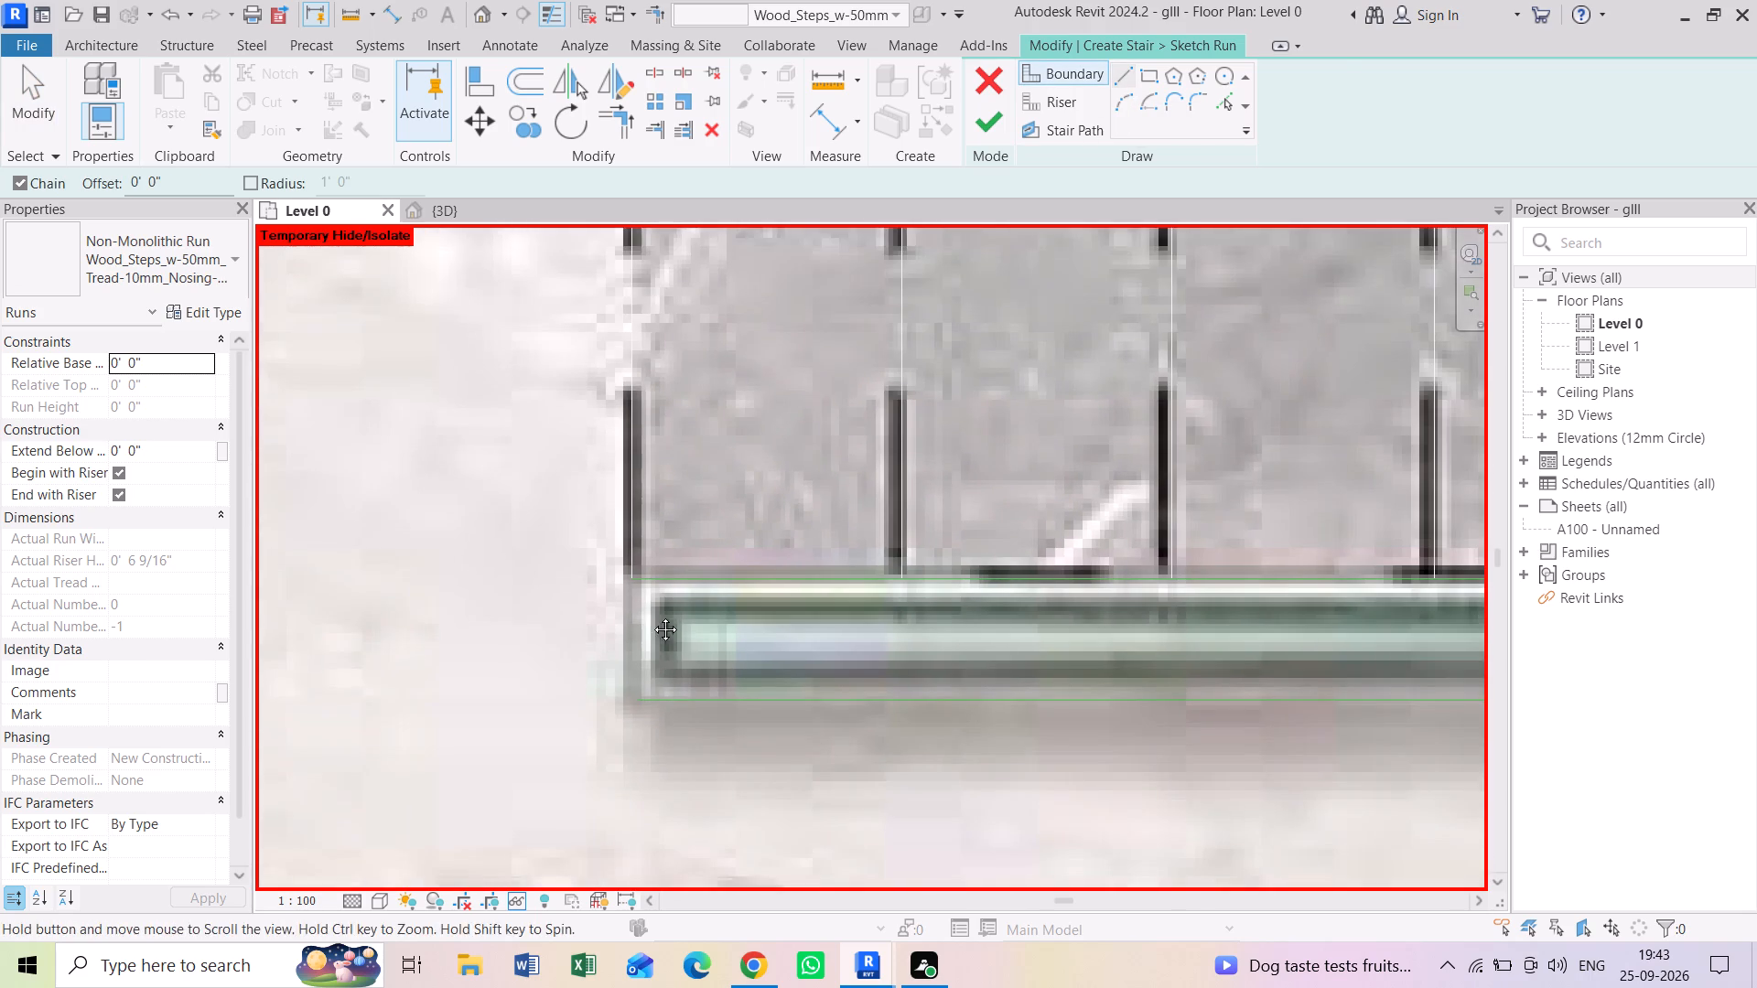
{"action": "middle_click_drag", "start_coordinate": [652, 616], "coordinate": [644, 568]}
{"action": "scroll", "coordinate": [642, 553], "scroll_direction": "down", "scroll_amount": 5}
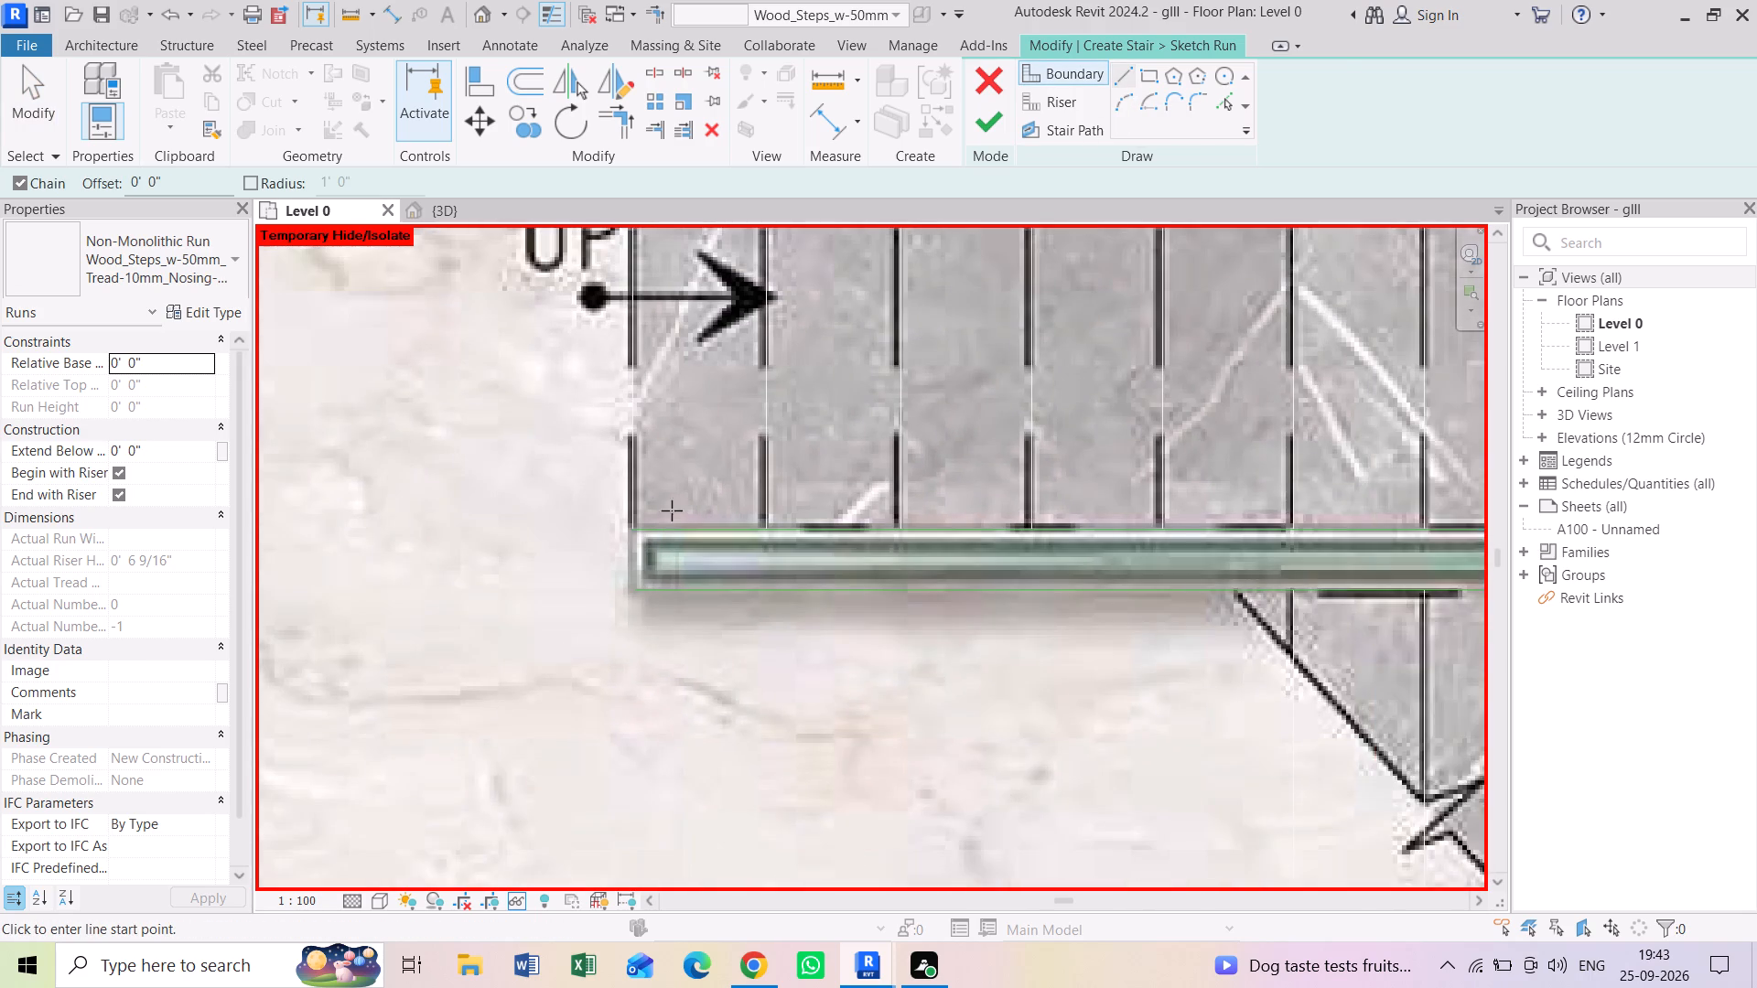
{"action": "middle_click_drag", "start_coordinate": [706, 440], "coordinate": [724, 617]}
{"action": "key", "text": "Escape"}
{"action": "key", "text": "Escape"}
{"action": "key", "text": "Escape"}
Examine the run sketch's boundary and riser lines along both flights, the midlanding and the handrail ends against the plan.
{"action": "middle_click_drag", "start_coordinate": [735, 294], "coordinate": [760, 508]}
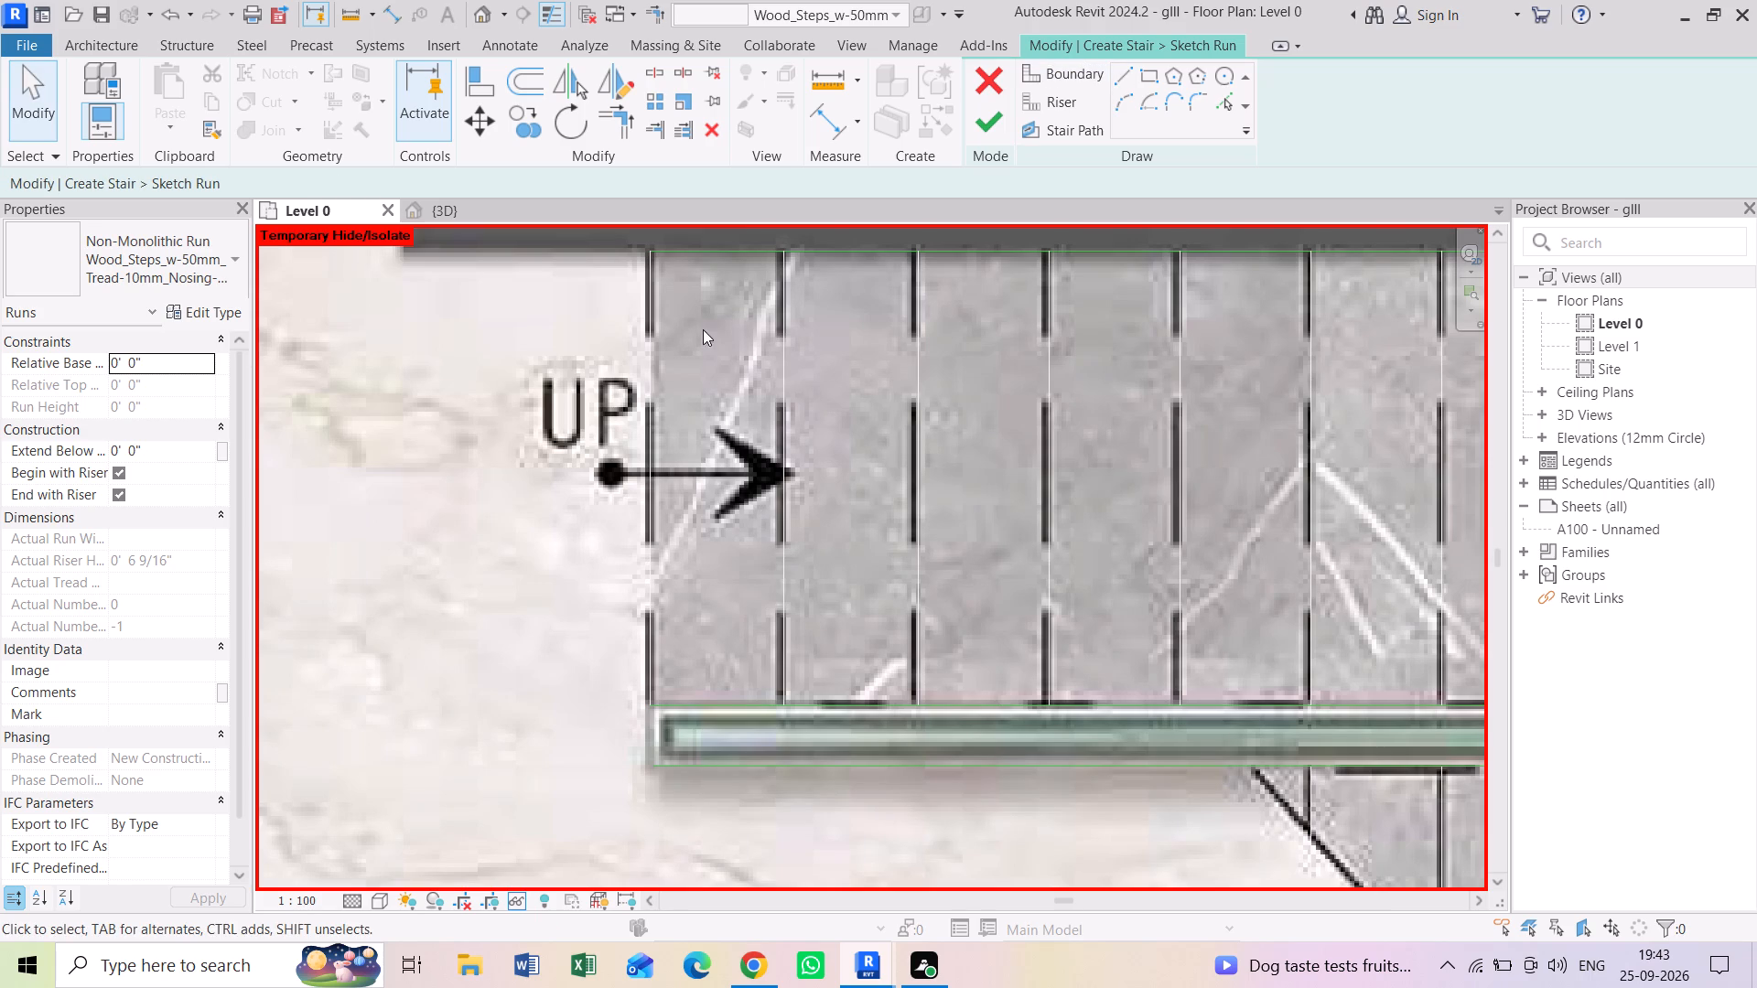
{"action": "middle_click_drag", "start_coordinate": [702, 328], "coordinate": [714, 499]}
{"action": "scroll", "coordinate": [655, 388], "scroll_direction": "up", "scroll_amount": 4}
{"action": "scroll", "coordinate": [701, 457], "scroll_direction": "up", "scroll_amount": 5}
{"action": "scroll", "coordinate": [701, 458], "scroll_direction": "down", "scroll_amount": 14}
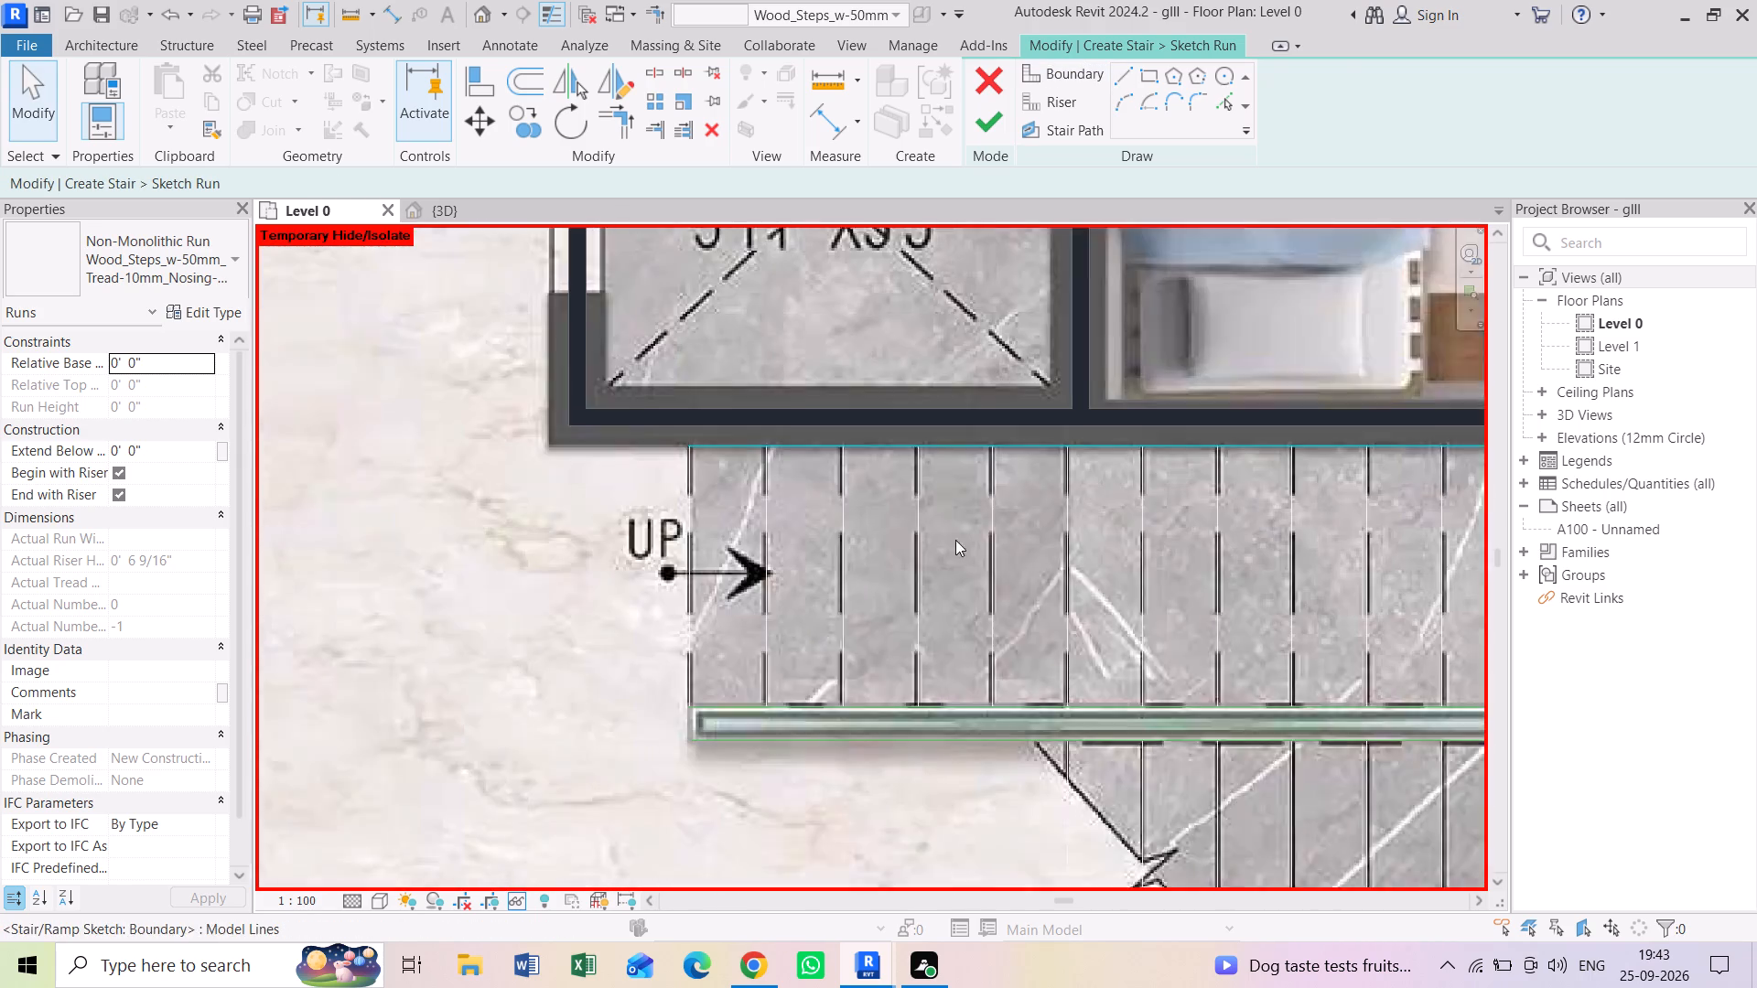
{"action": "middle_click_drag", "start_coordinate": [965, 544], "coordinate": [512, 518]}
{"action": "middle_click_drag", "start_coordinate": [962, 532], "coordinate": [892, 532]}
{"action": "scroll", "coordinate": [1047, 496], "scroll_direction": "up", "scroll_amount": 5}
{"action": "scroll", "coordinate": [1244, 356], "scroll_direction": "up", "scroll_amount": 3}
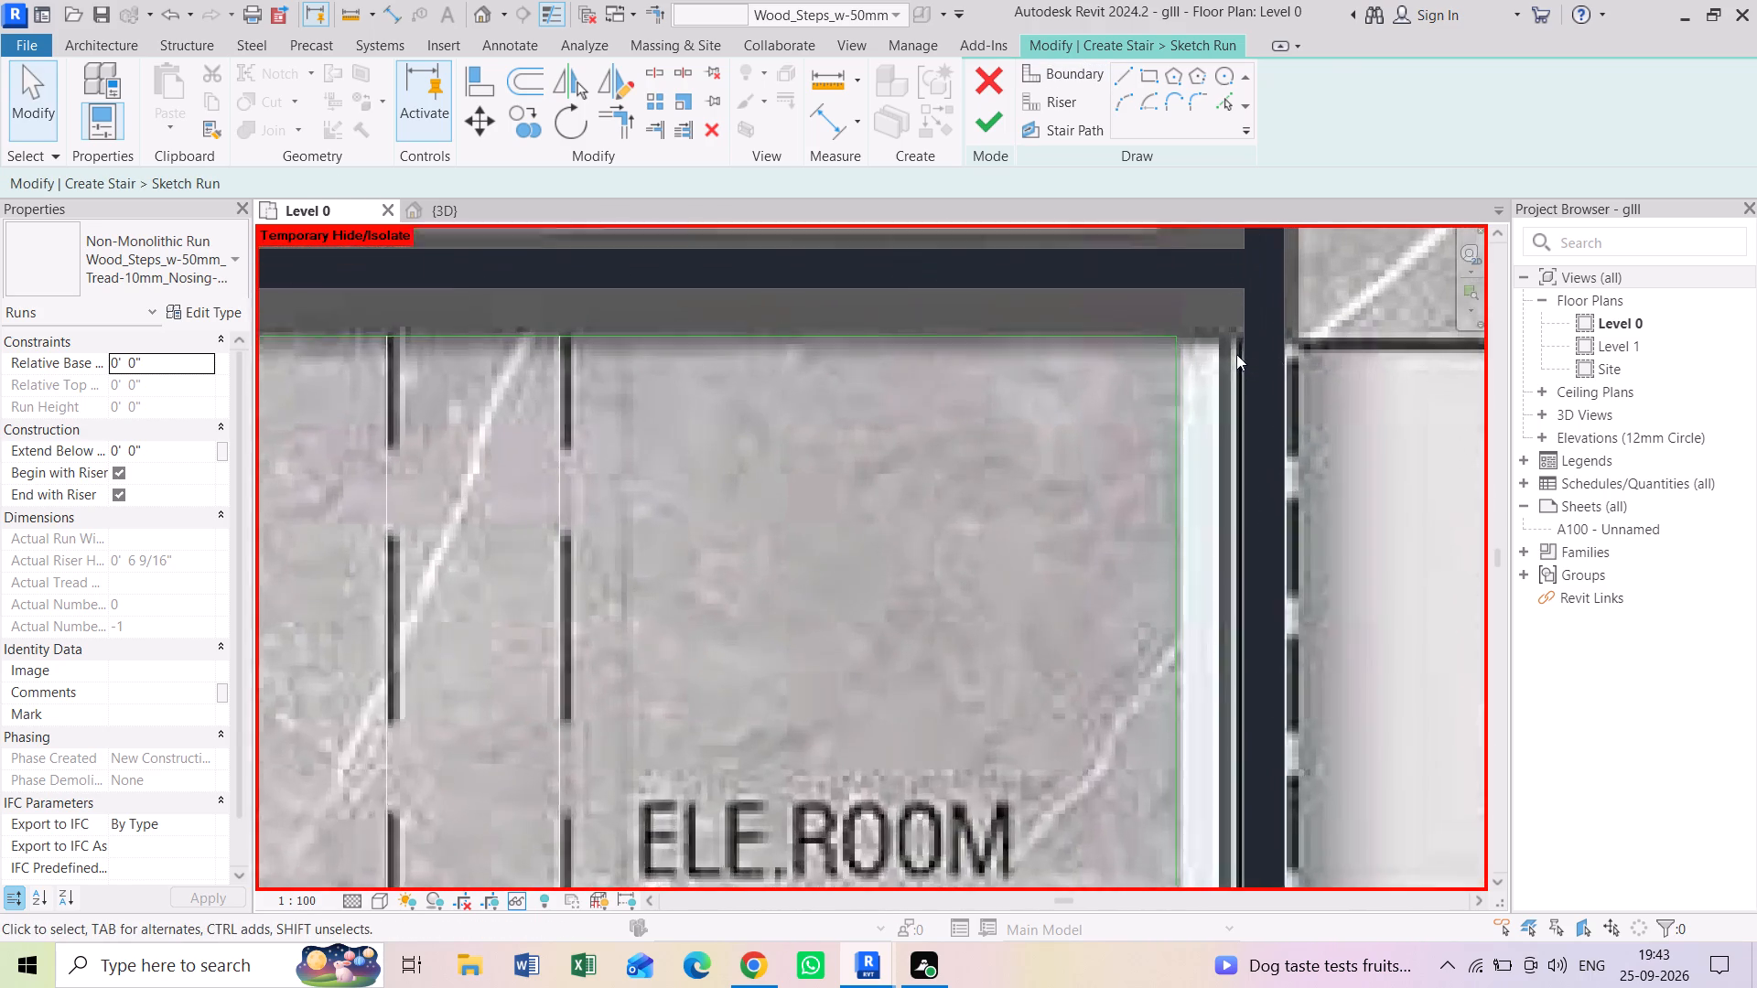
{"action": "scroll", "coordinate": [1228, 351], "scroll_direction": "down", "scroll_amount": 7}
{"action": "middle_click_drag", "start_coordinate": [1197, 798], "coordinate": [1190, 400]}
{"action": "middle_click_drag", "start_coordinate": [1143, 545], "coordinate": [1143, 533]}
{"action": "scroll", "coordinate": [1130, 485], "scroll_direction": "up", "scroll_amount": 5}
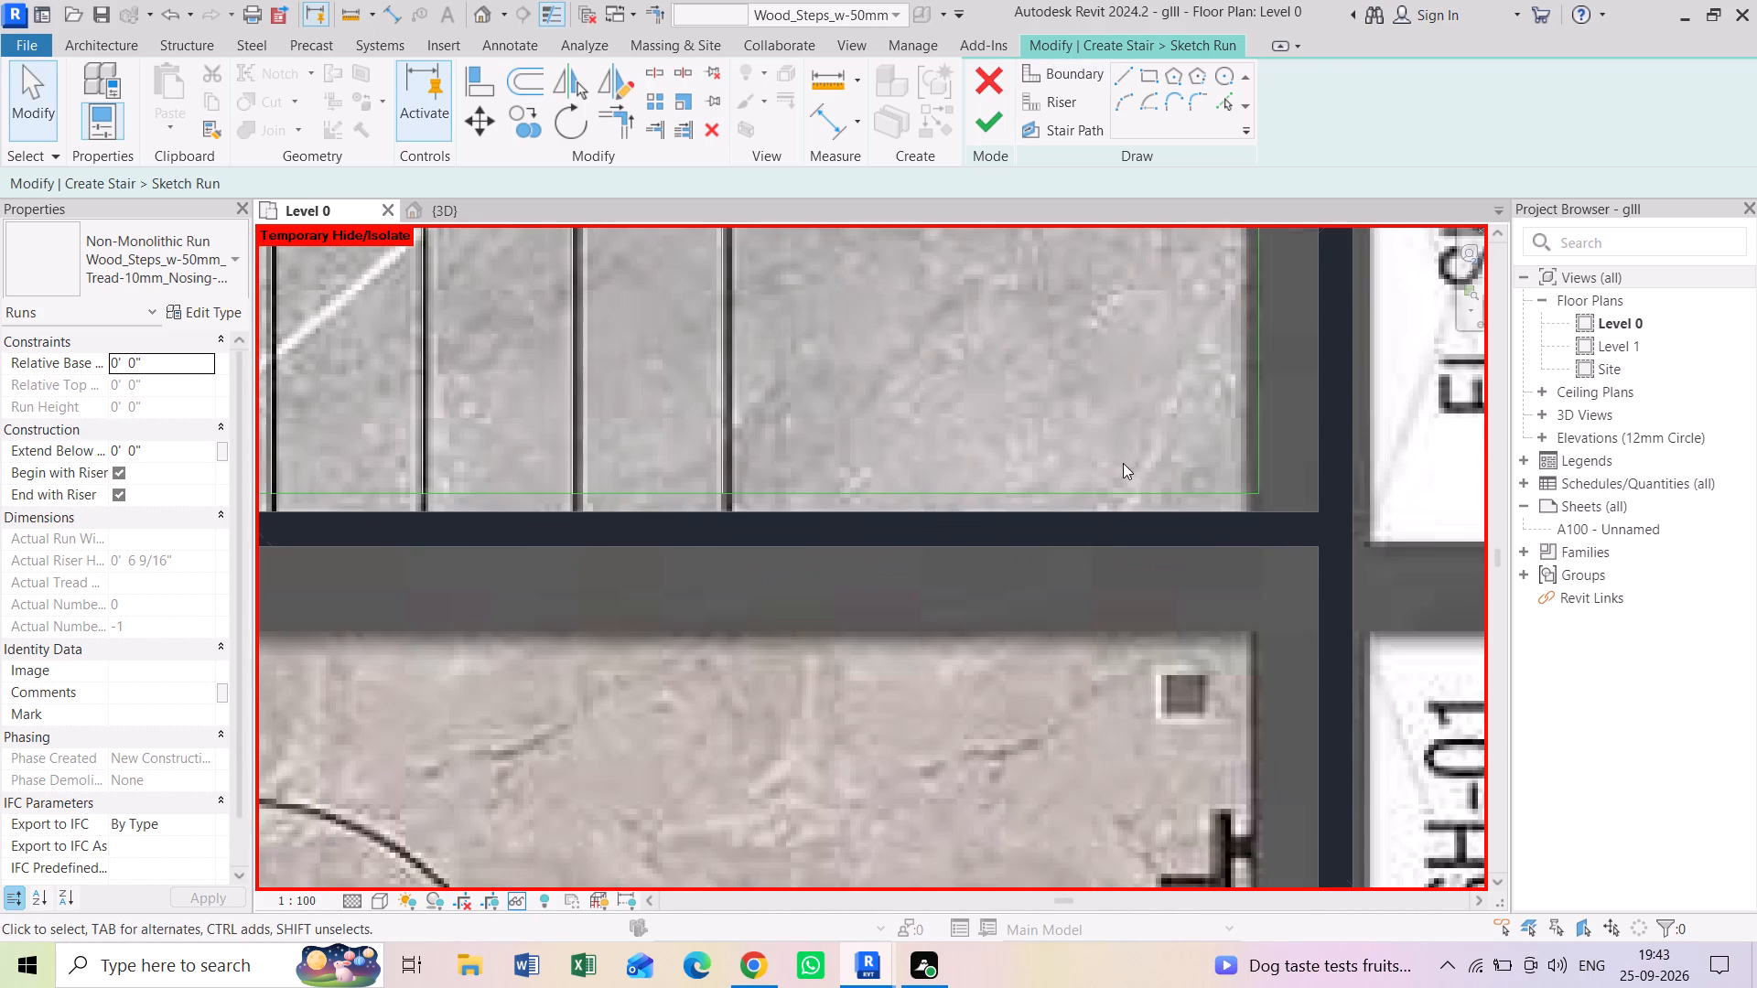
{"action": "scroll", "coordinate": [651, 488], "scroll_direction": "down", "scroll_amount": 3}
{"action": "middle_click_drag", "start_coordinate": [598, 336], "coordinate": [652, 561]}
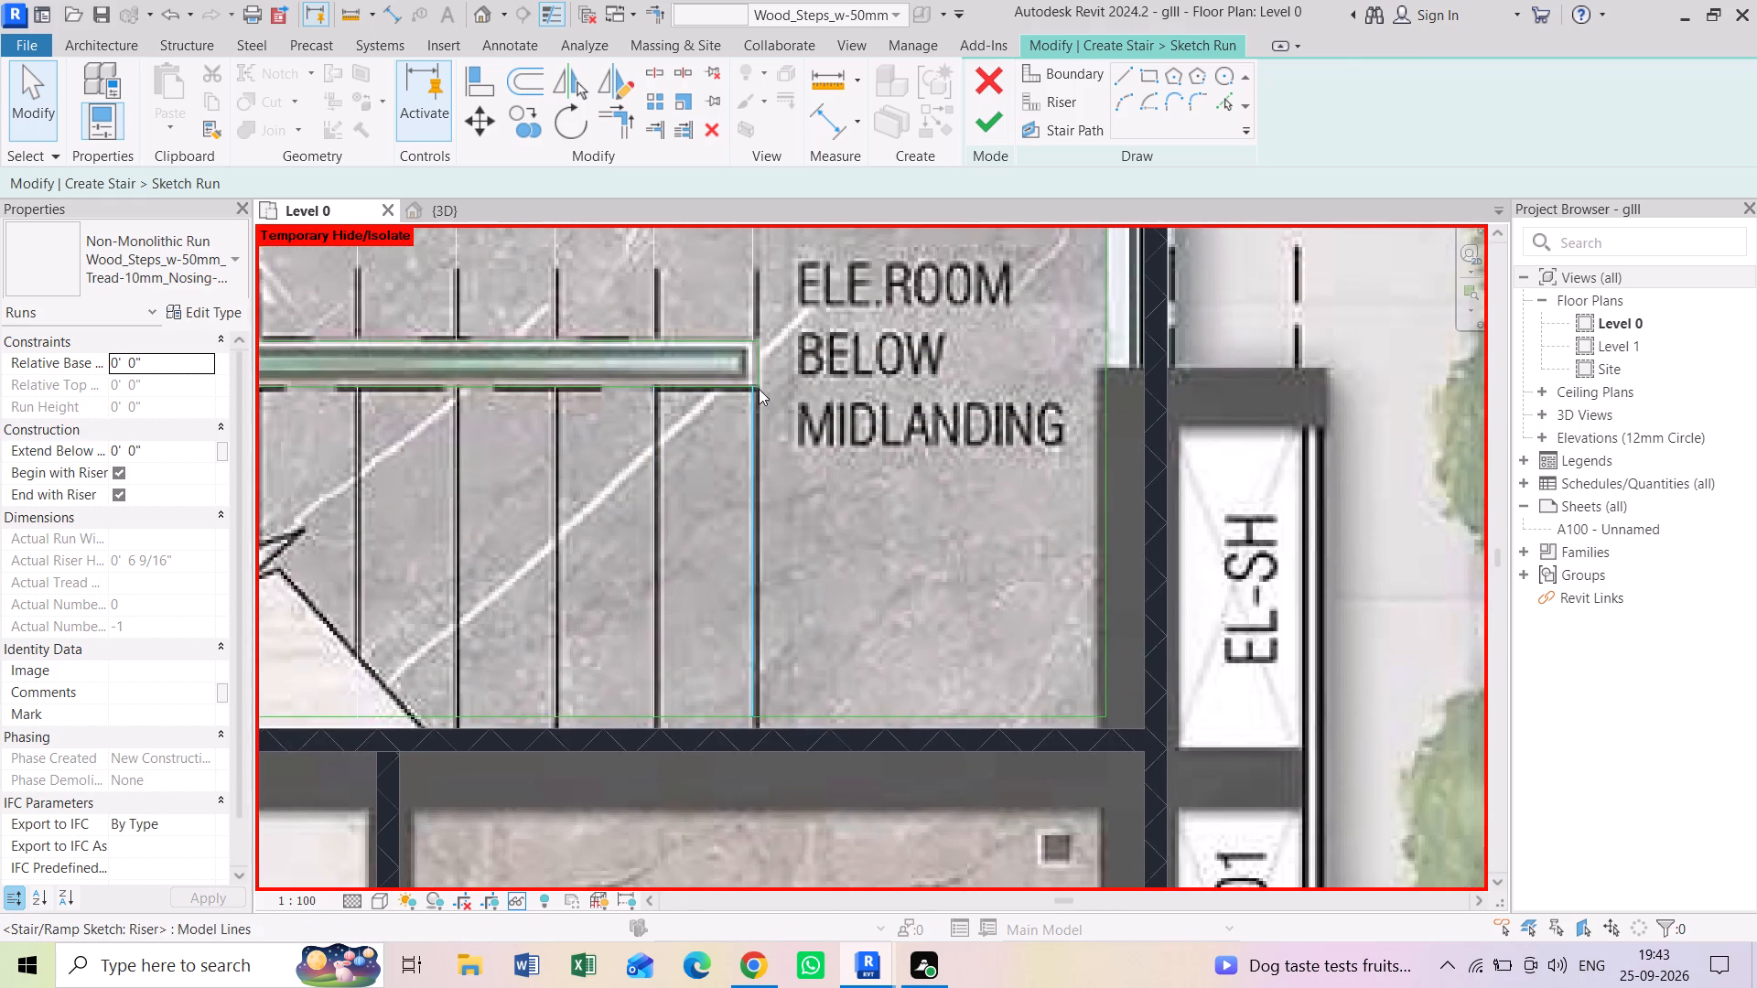
{"action": "scroll", "coordinate": [759, 389], "scroll_direction": "up", "scroll_amount": 11}
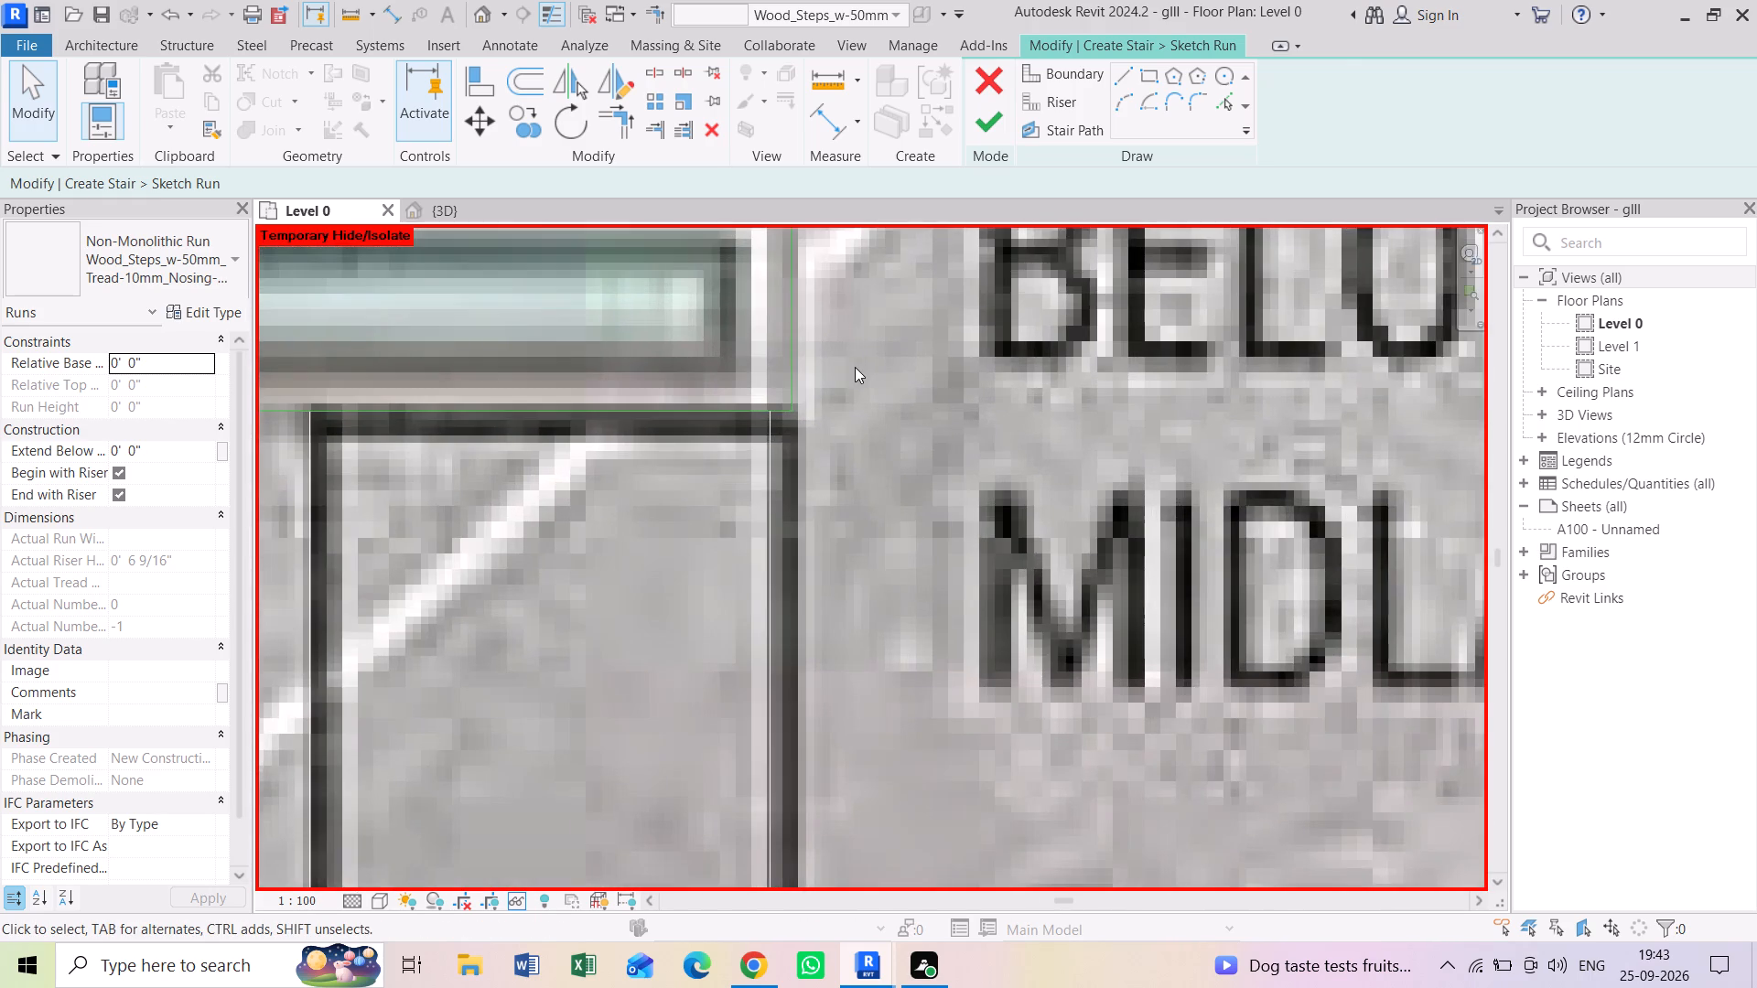
{"action": "scroll", "coordinate": [855, 366], "scroll_direction": "down", "scroll_amount": 4}
{"action": "middle_click_drag", "start_coordinate": [830, 280], "coordinate": [862, 475]}
{"action": "scroll", "coordinate": [862, 475], "scroll_direction": "up", "scroll_amount": 5}
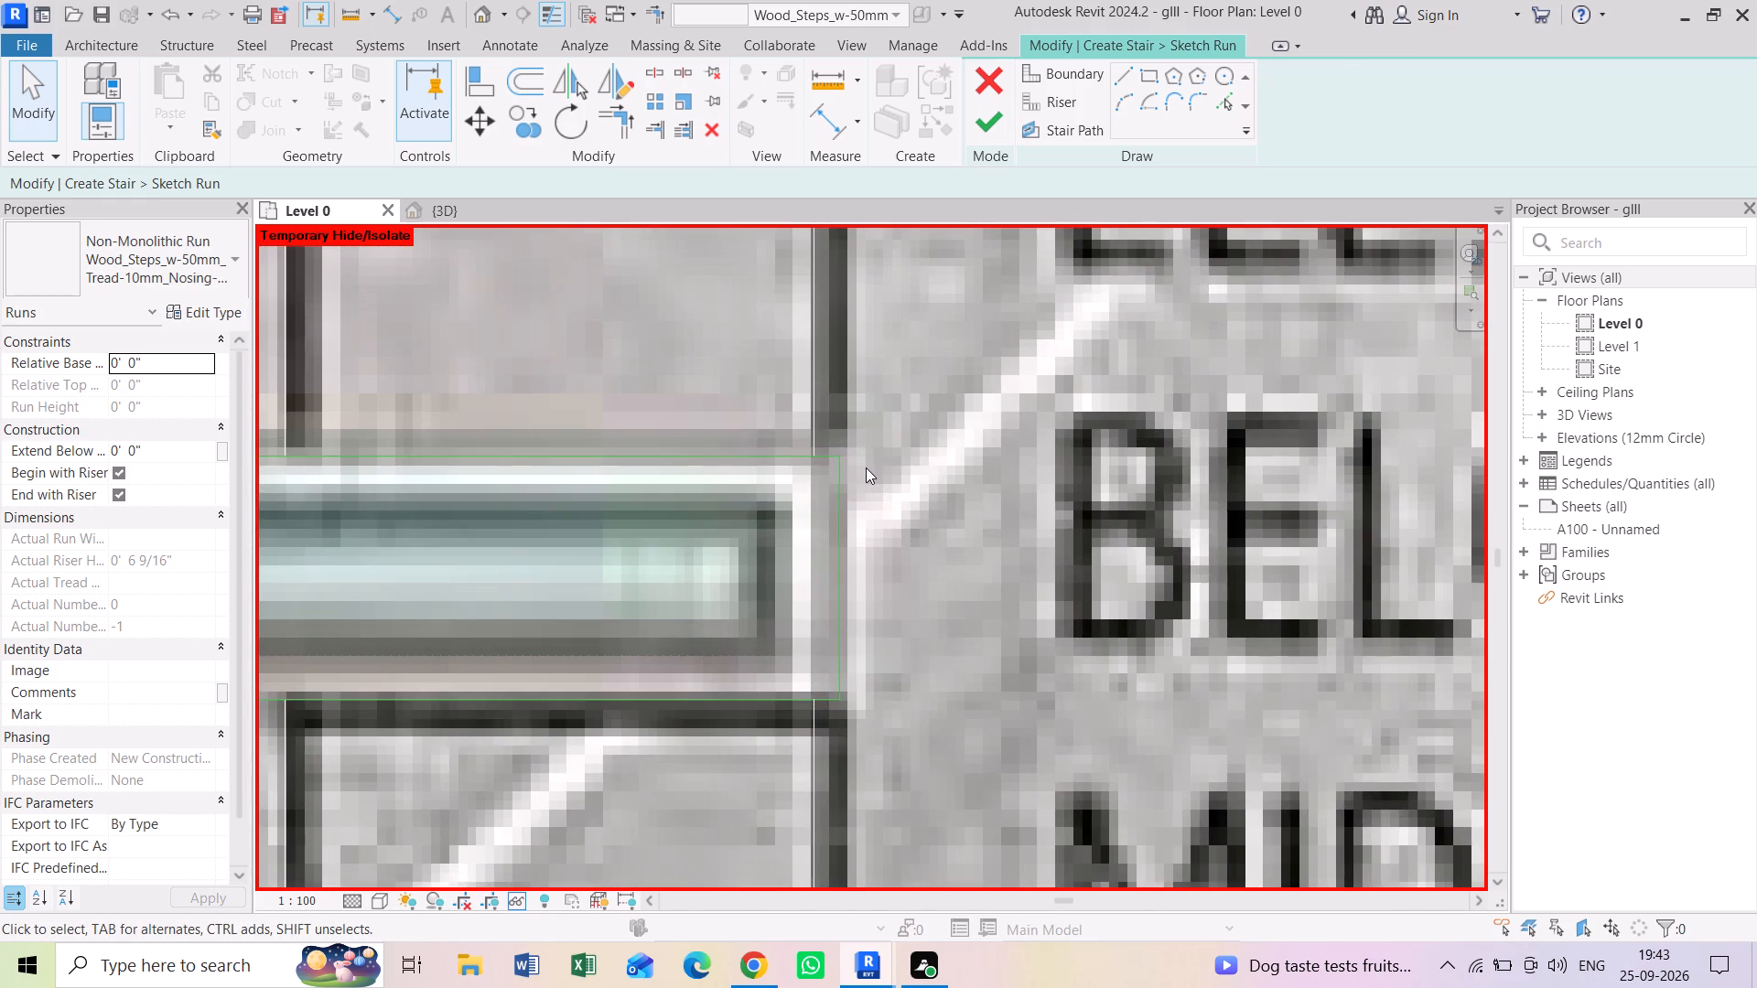
{"action": "scroll", "coordinate": [866, 467], "scroll_direction": "down", "scroll_amount": 5}
{"action": "middle_click_drag", "start_coordinate": [577, 577], "coordinate": [697, 579]}
{"action": "middle_click_drag", "start_coordinate": [577, 553], "coordinate": [849, 560]}
{"action": "middle_click_drag", "start_coordinate": [541, 557], "coordinate": [700, 564]}
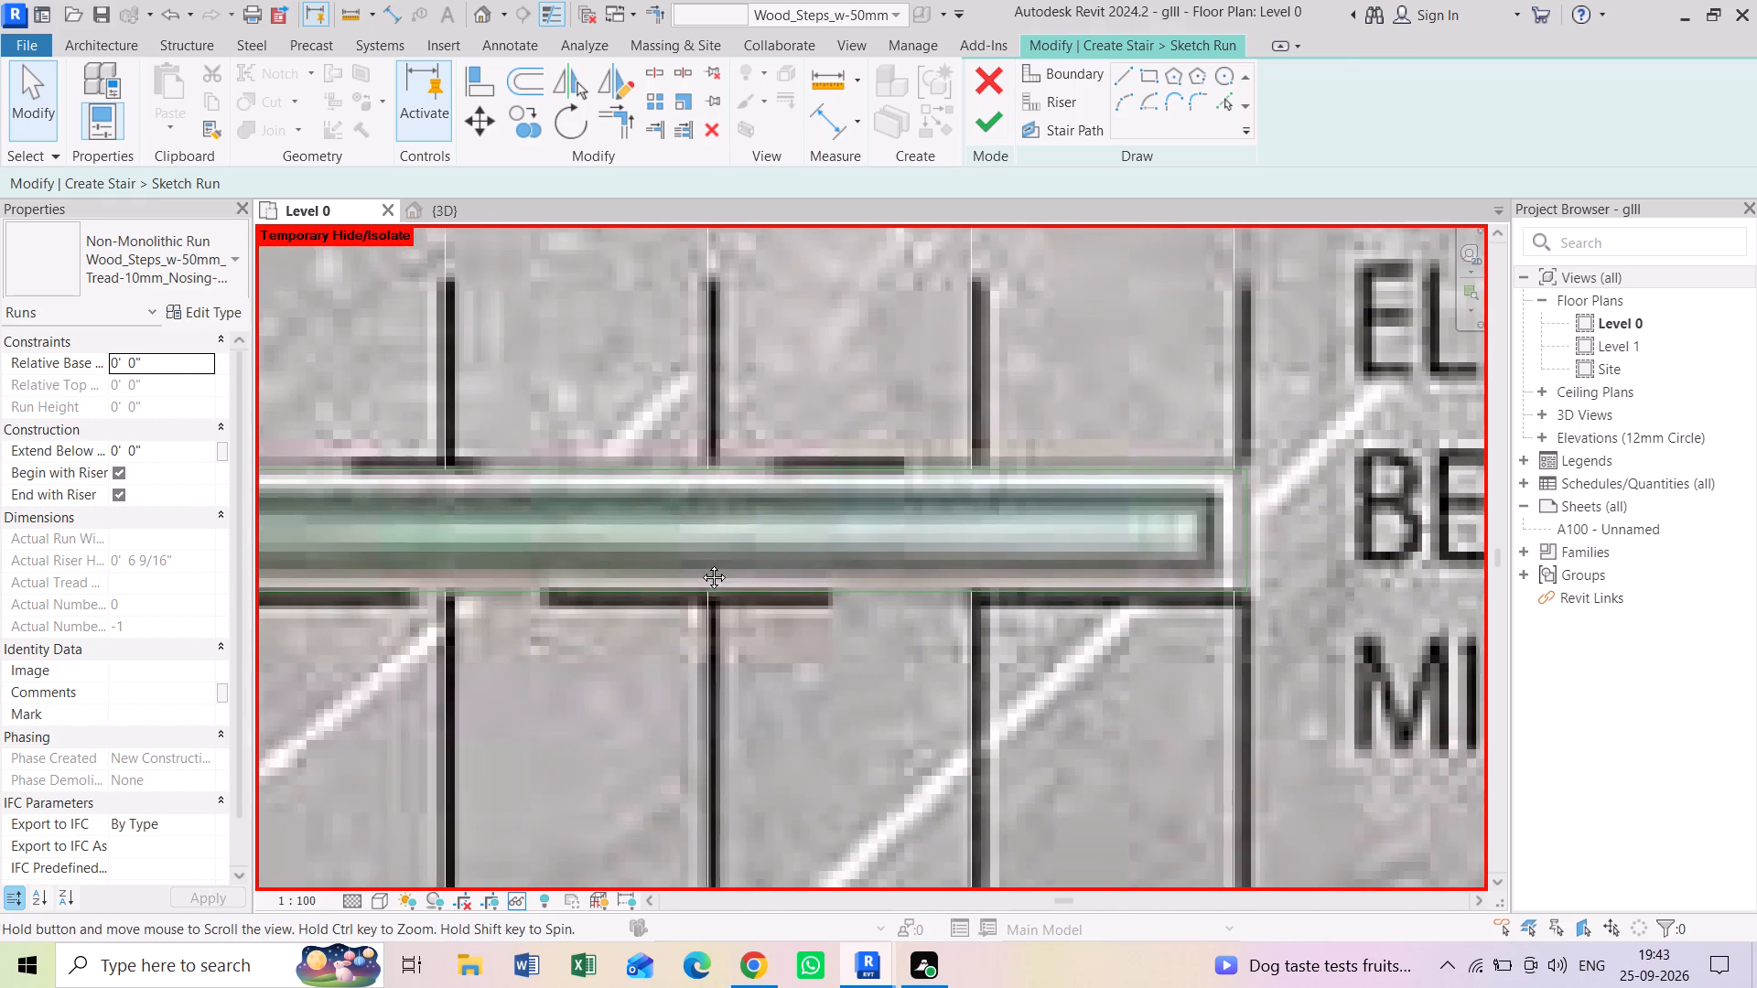
{"action": "middle_click_drag", "start_coordinate": [700, 564], "coordinate": [932, 562]}
{"action": "scroll", "coordinate": [736, 542], "scroll_direction": "down", "scroll_amount": 4}
{"action": "middle_click_drag", "start_coordinate": [640, 554], "coordinate": [1079, 542]}
{"action": "middle_click_drag", "start_coordinate": [708, 522], "coordinate": [956, 524]}
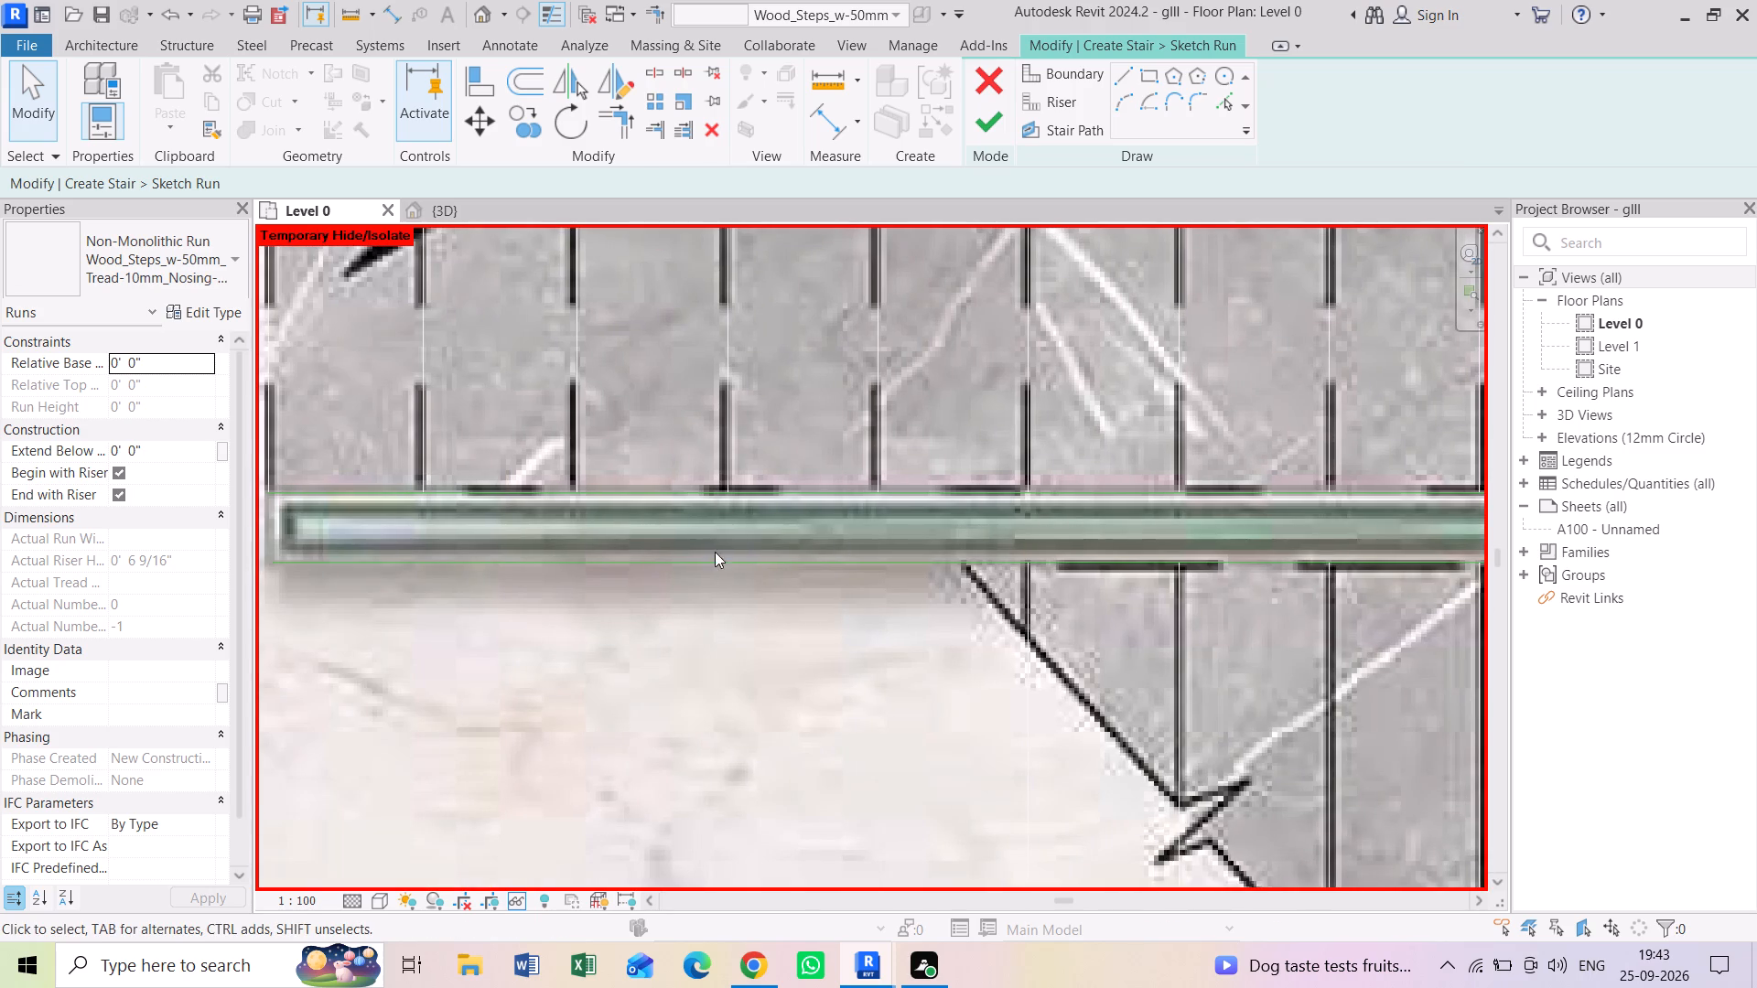
{"action": "middle_click_drag", "start_coordinate": [426, 590], "coordinate": [626, 585]}
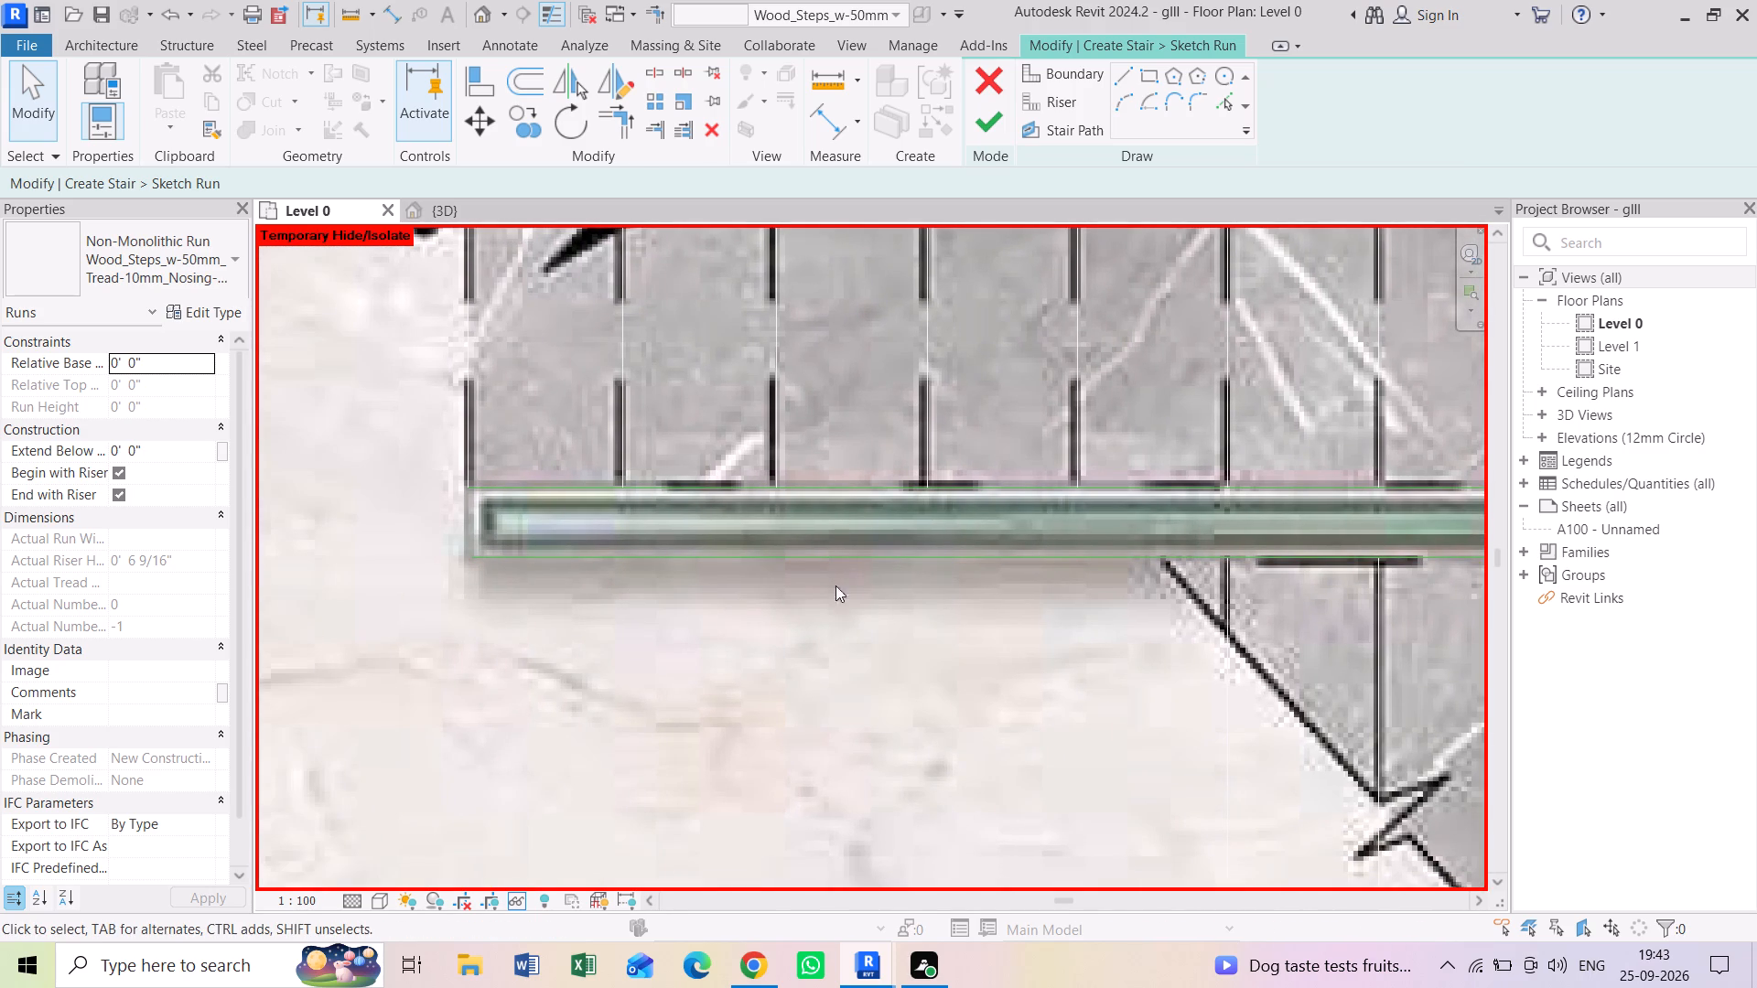
{"action": "middle_click_drag", "start_coordinate": [1074, 651], "coordinate": [1024, 656]}
{"action": "key", "text": "Escape"}
{"action": "key", "text": "Escape"}
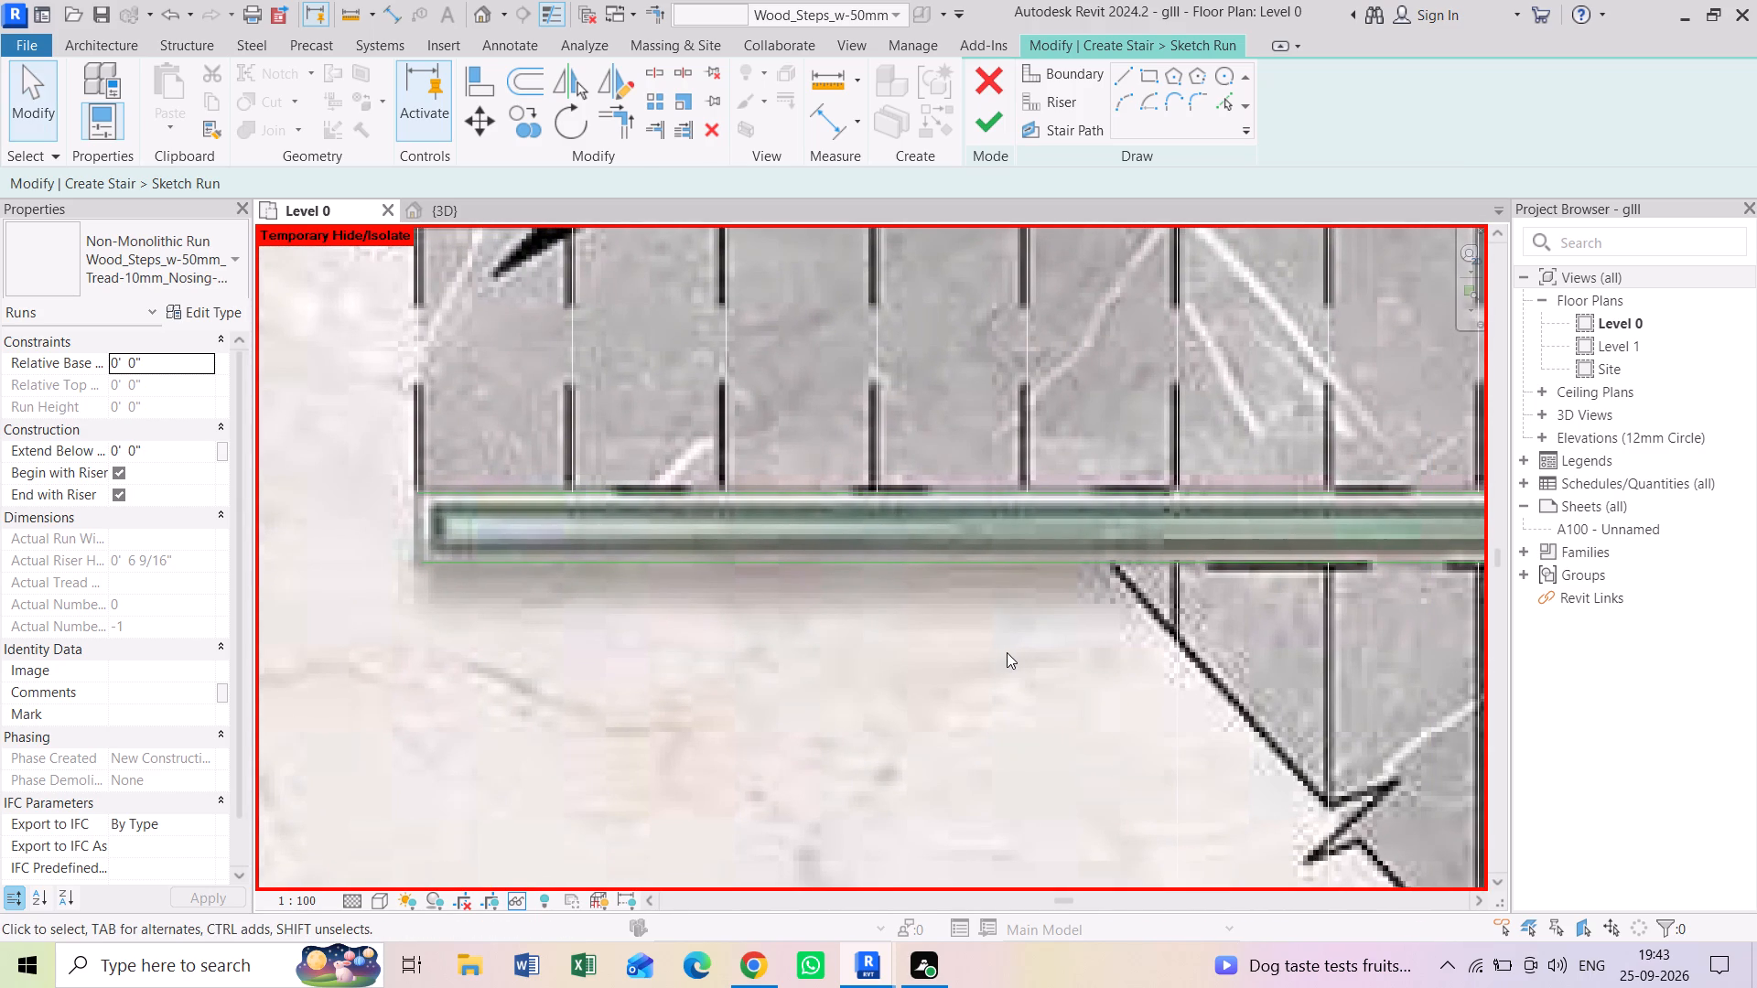
Trim the lower flight's inner boundary line to its second-last riser with Trim/Extend to Corner, unjoining the conflicting elements.
{"action": "type", "text": "tr"}
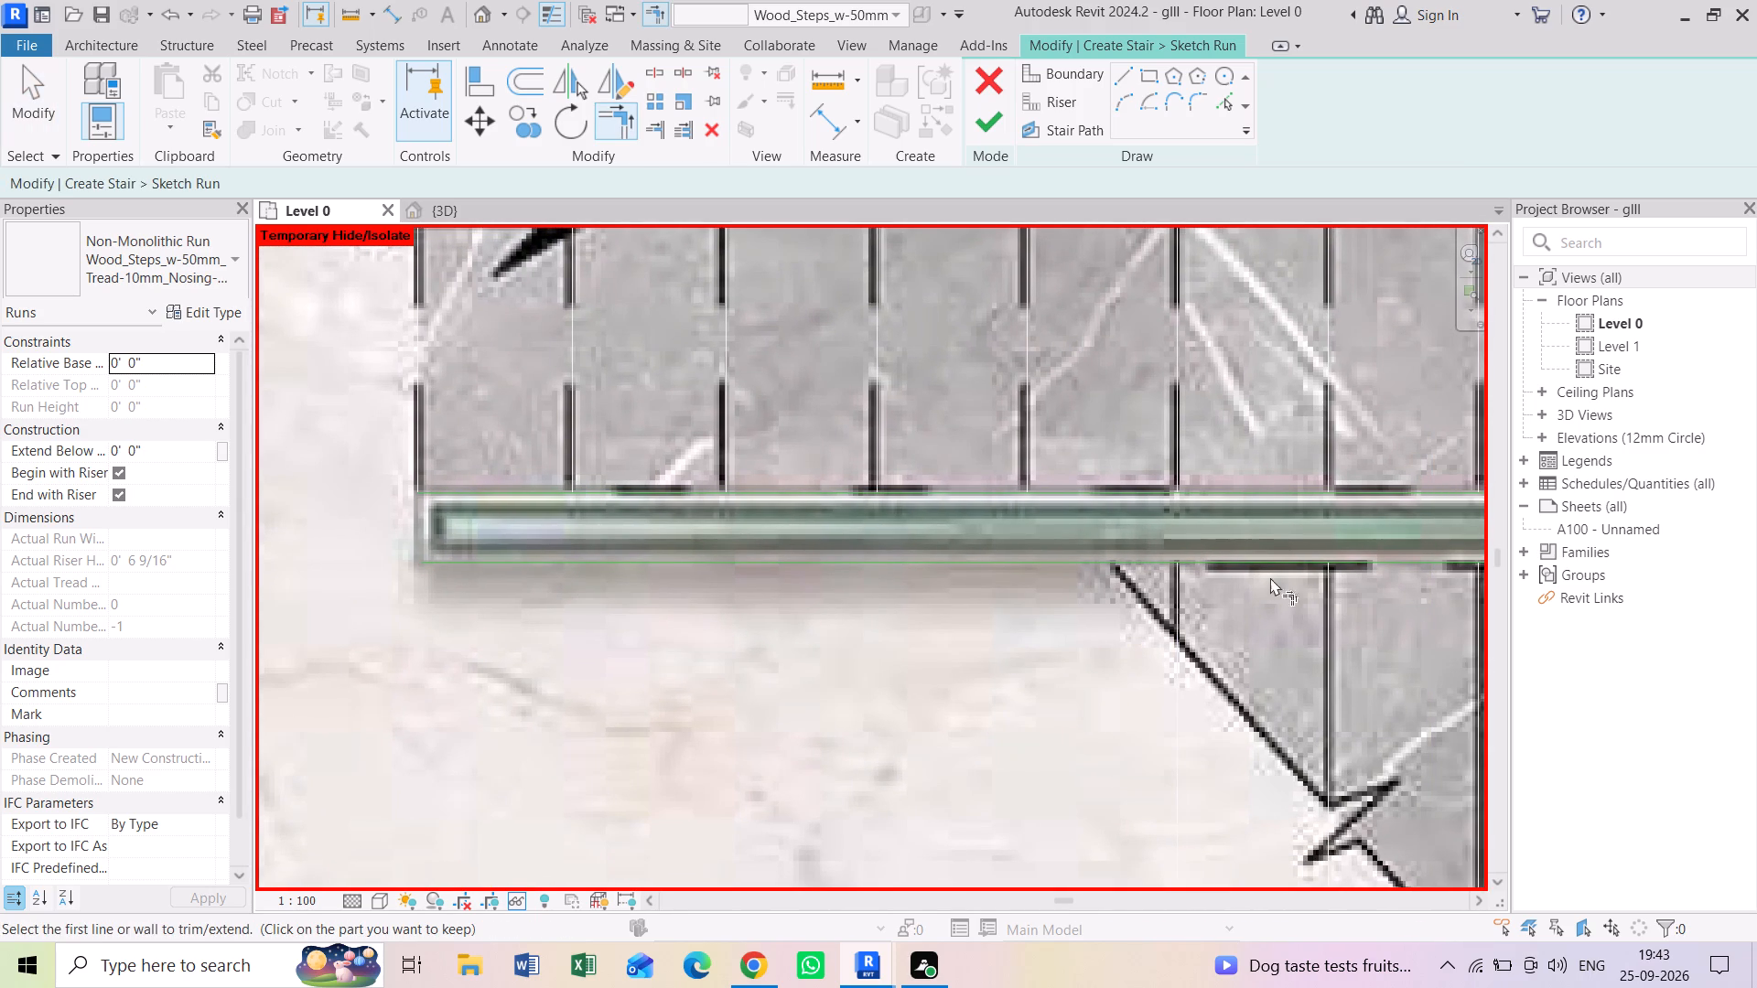
{"action": "left_click", "coordinate": [1332, 580]}
{"action": "left_click", "coordinate": [1356, 563]}
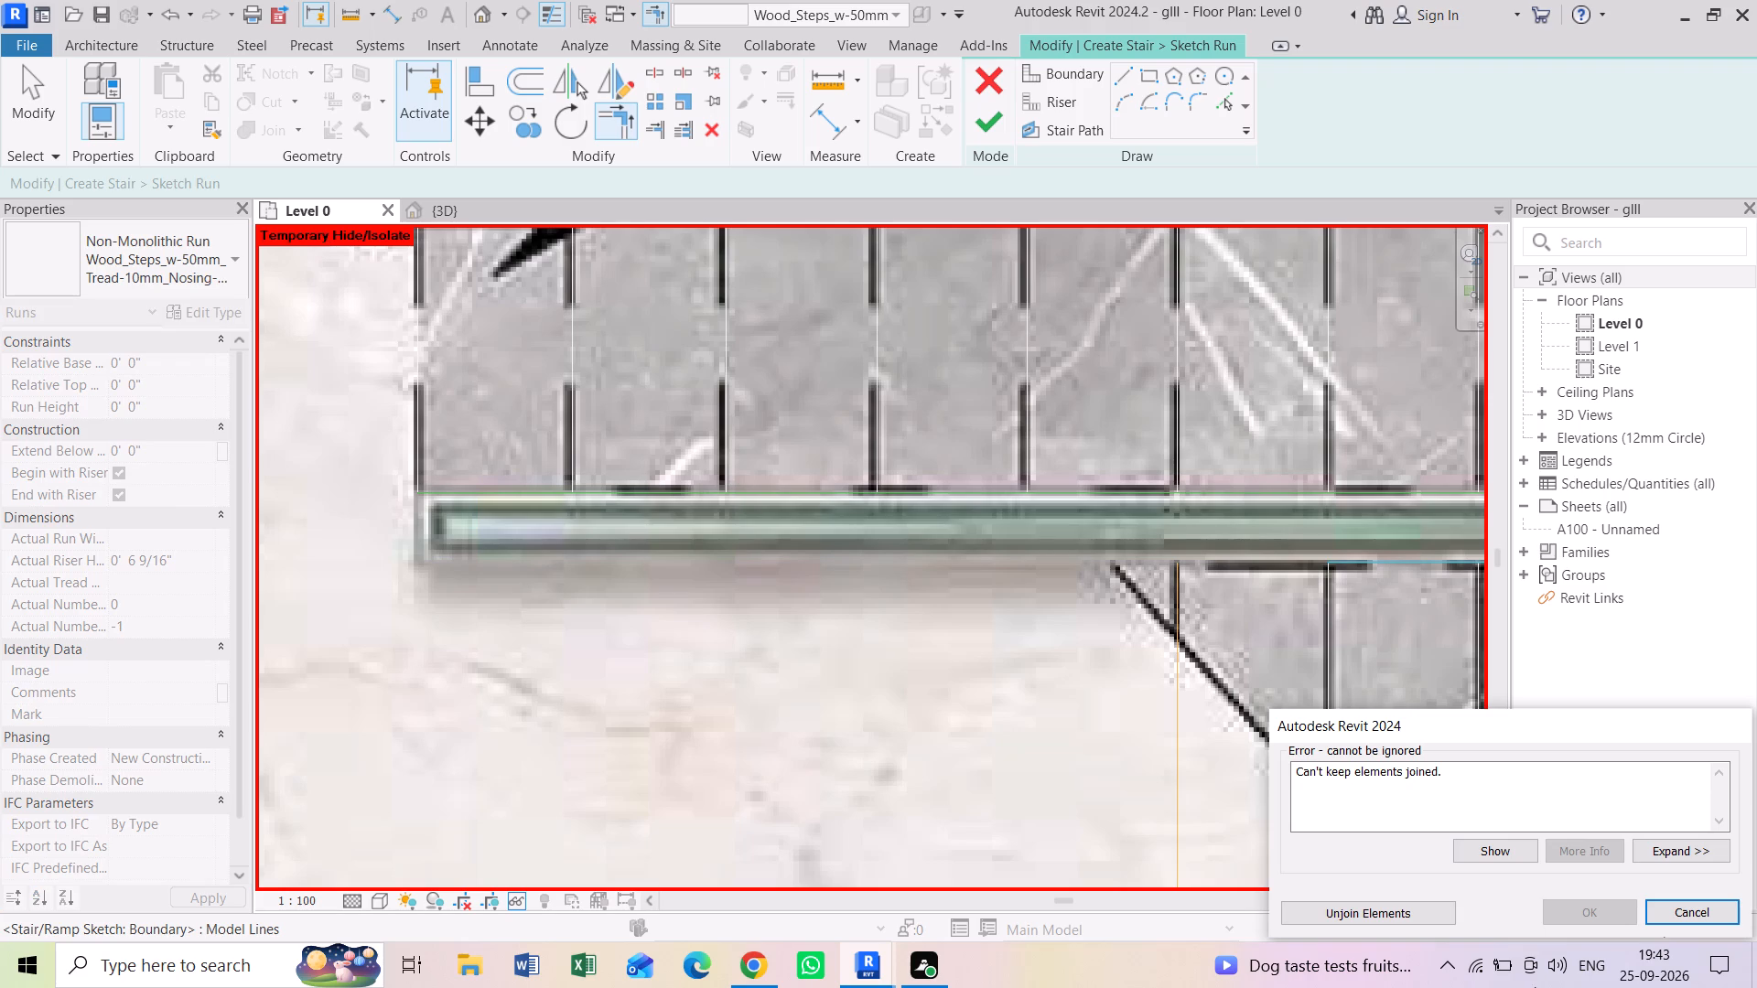
{"action": "left_click", "coordinate": [1408, 917]}
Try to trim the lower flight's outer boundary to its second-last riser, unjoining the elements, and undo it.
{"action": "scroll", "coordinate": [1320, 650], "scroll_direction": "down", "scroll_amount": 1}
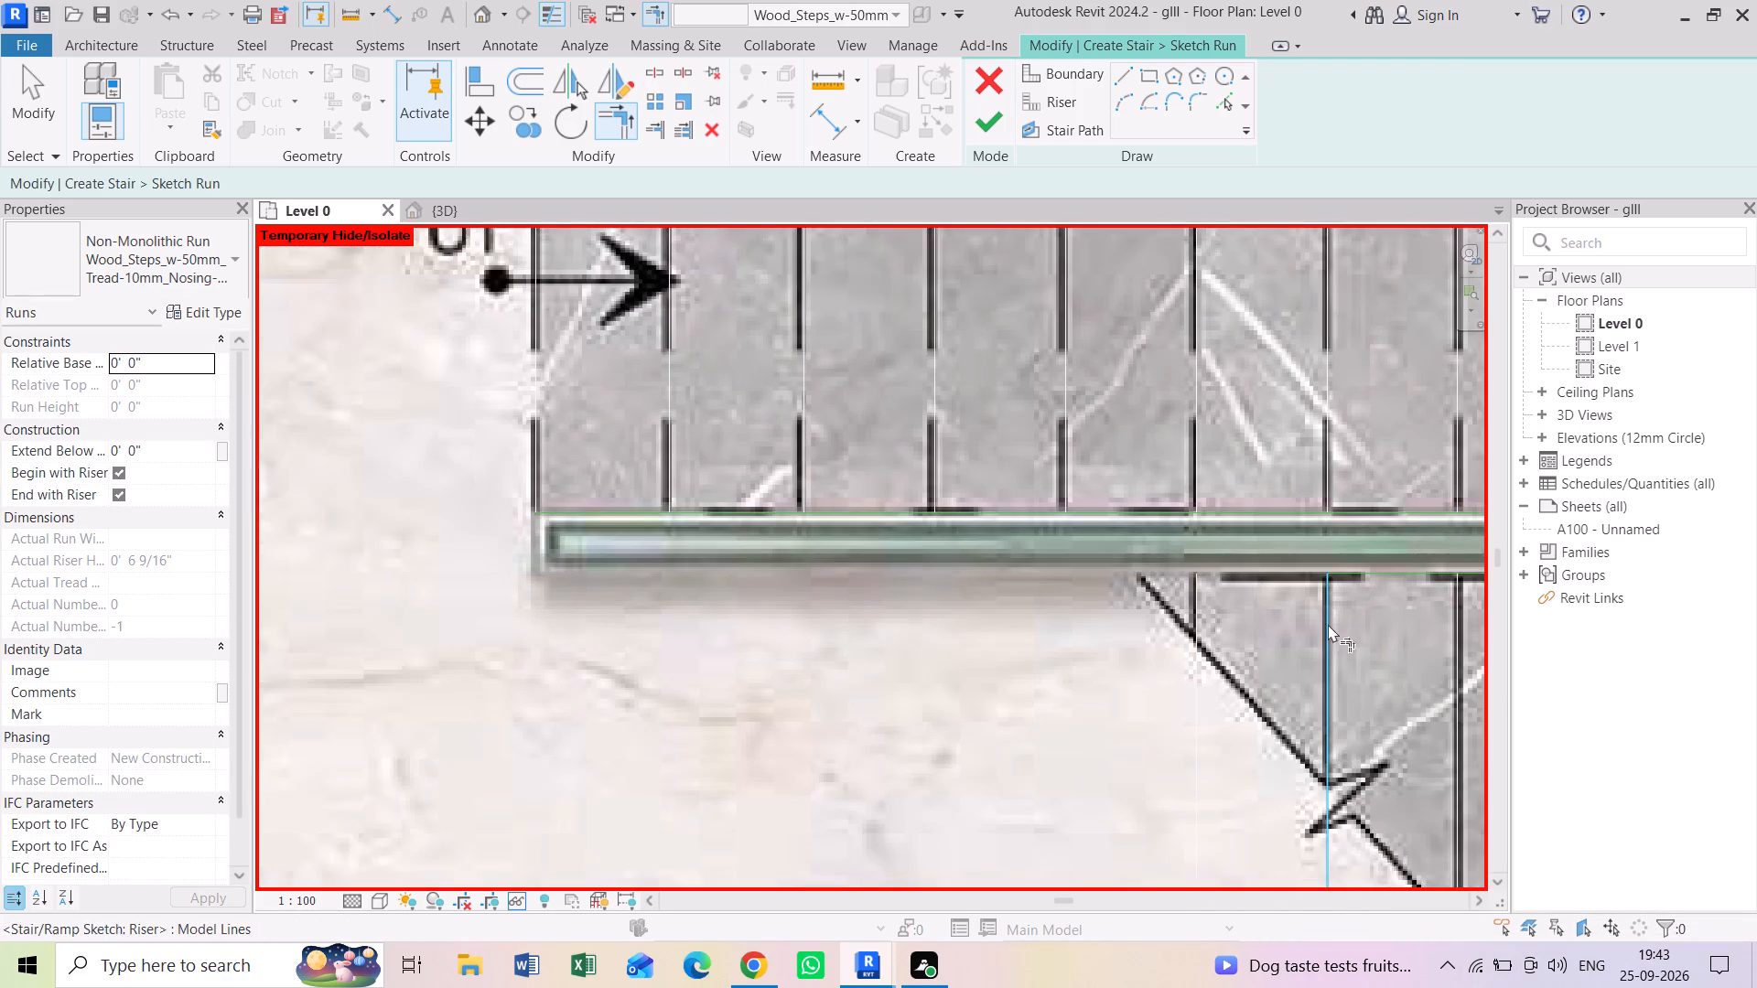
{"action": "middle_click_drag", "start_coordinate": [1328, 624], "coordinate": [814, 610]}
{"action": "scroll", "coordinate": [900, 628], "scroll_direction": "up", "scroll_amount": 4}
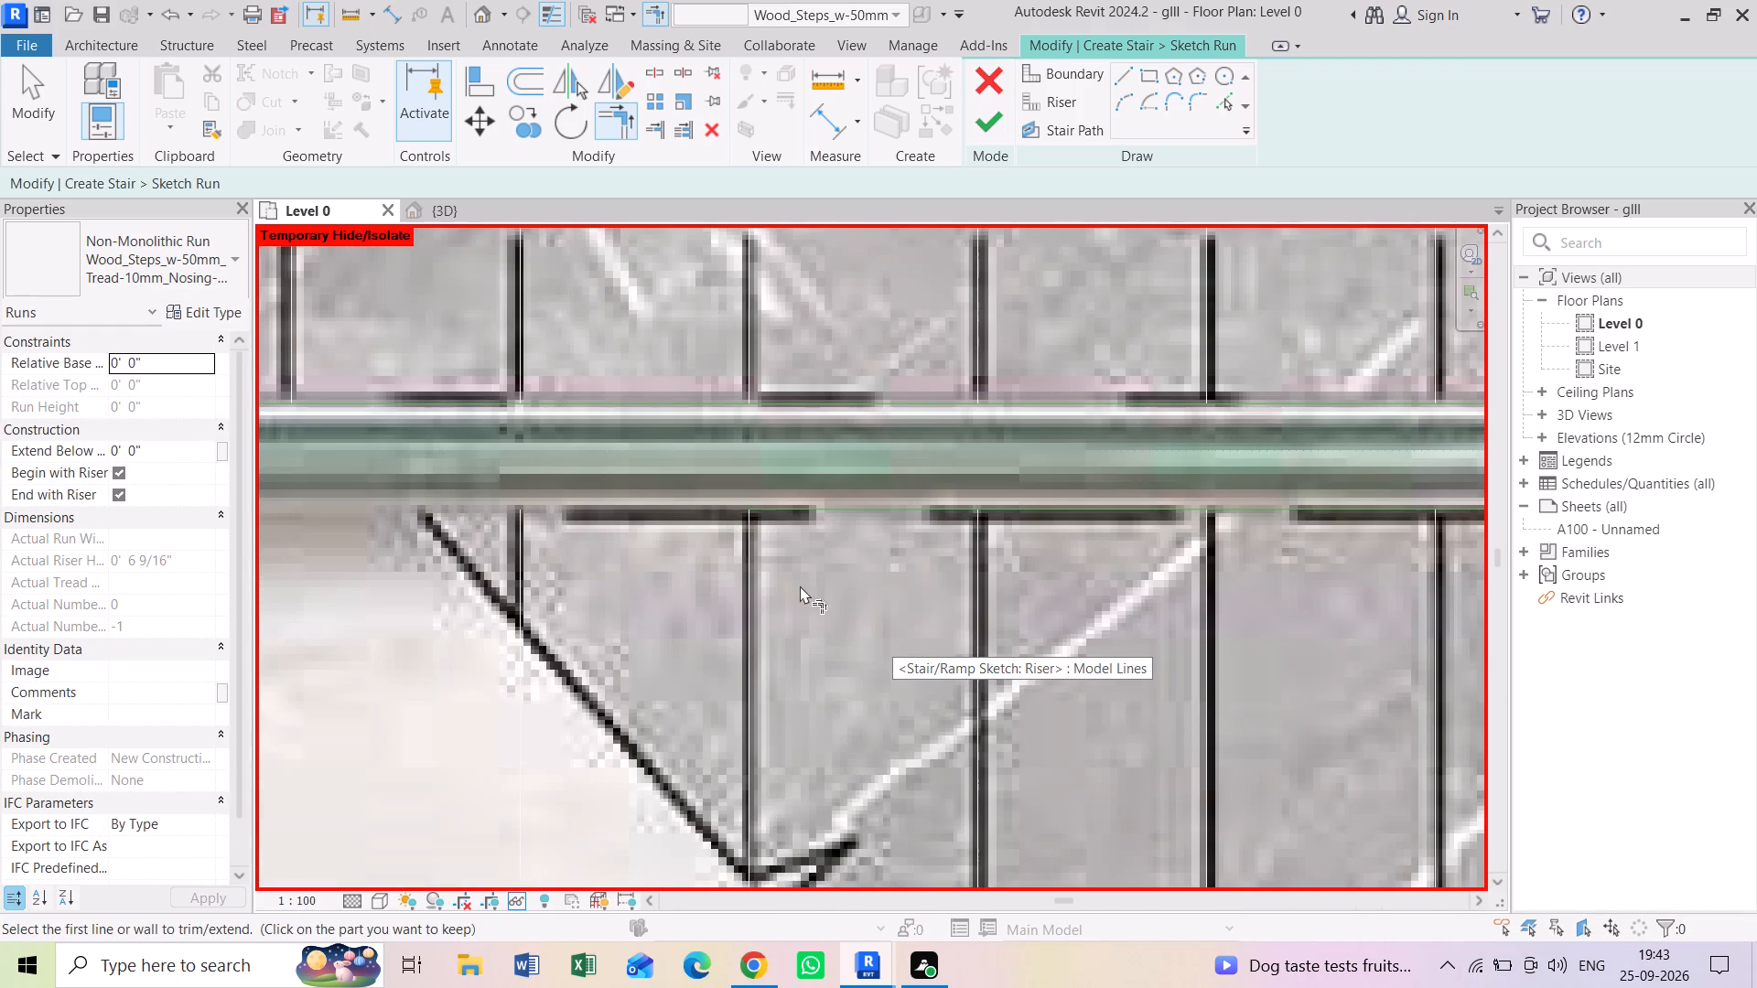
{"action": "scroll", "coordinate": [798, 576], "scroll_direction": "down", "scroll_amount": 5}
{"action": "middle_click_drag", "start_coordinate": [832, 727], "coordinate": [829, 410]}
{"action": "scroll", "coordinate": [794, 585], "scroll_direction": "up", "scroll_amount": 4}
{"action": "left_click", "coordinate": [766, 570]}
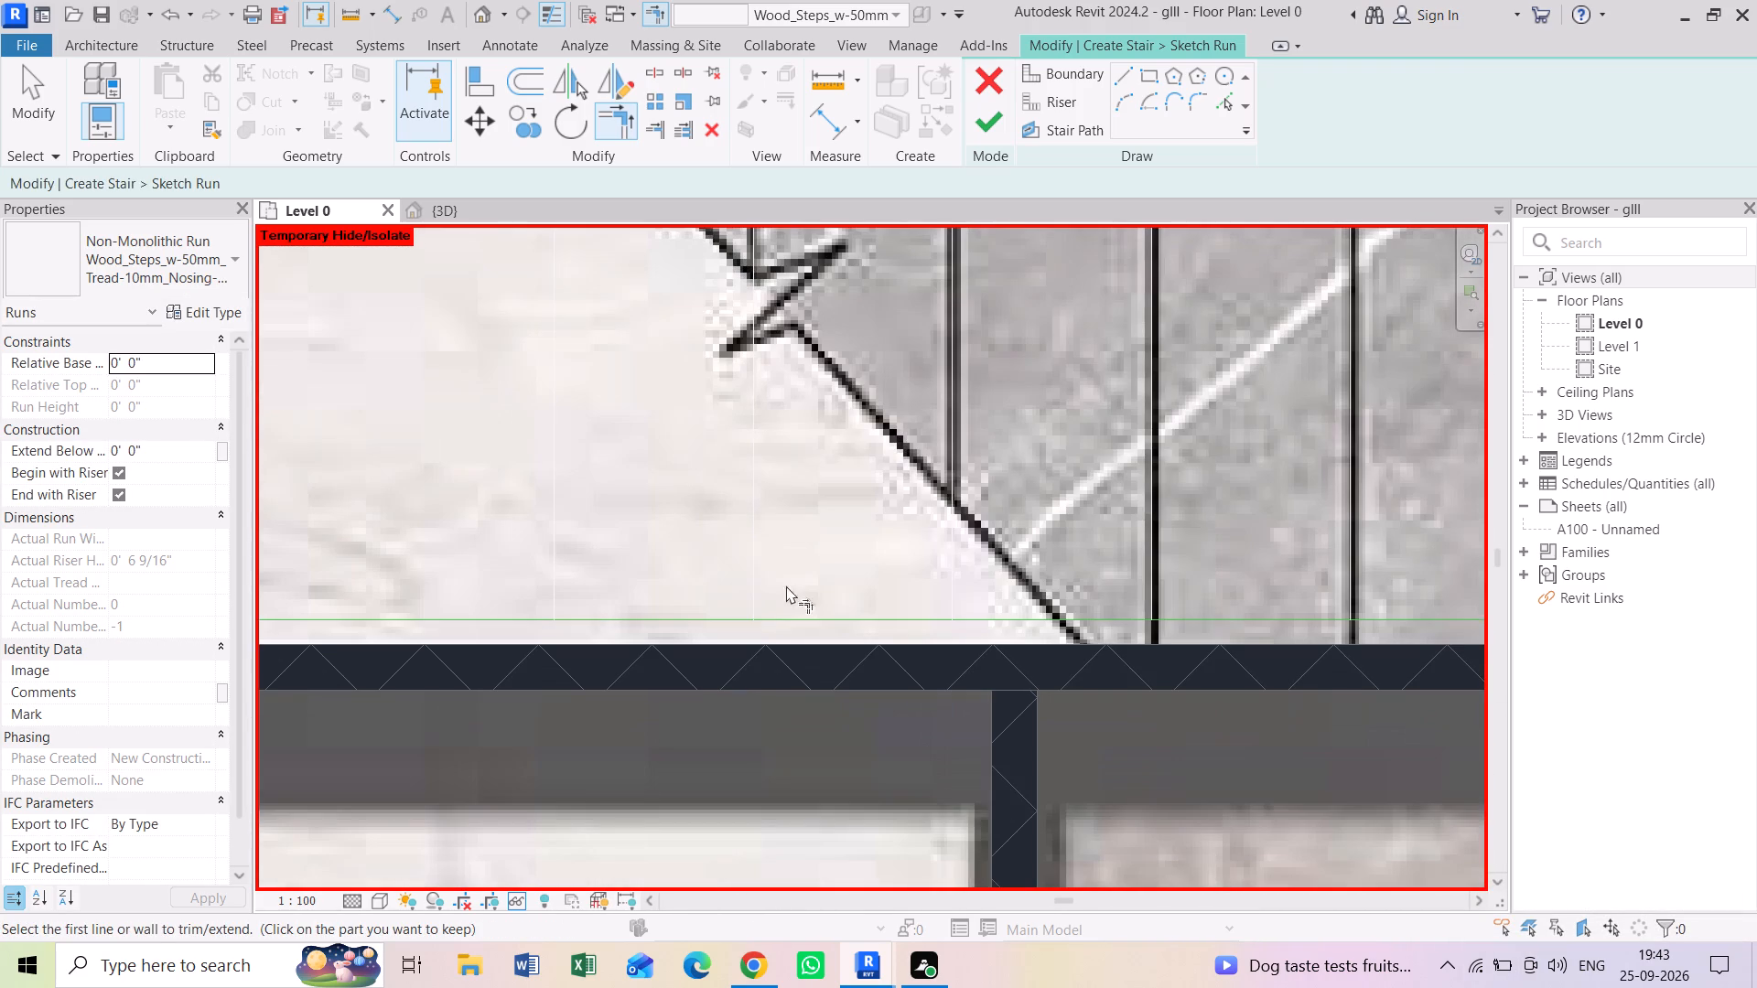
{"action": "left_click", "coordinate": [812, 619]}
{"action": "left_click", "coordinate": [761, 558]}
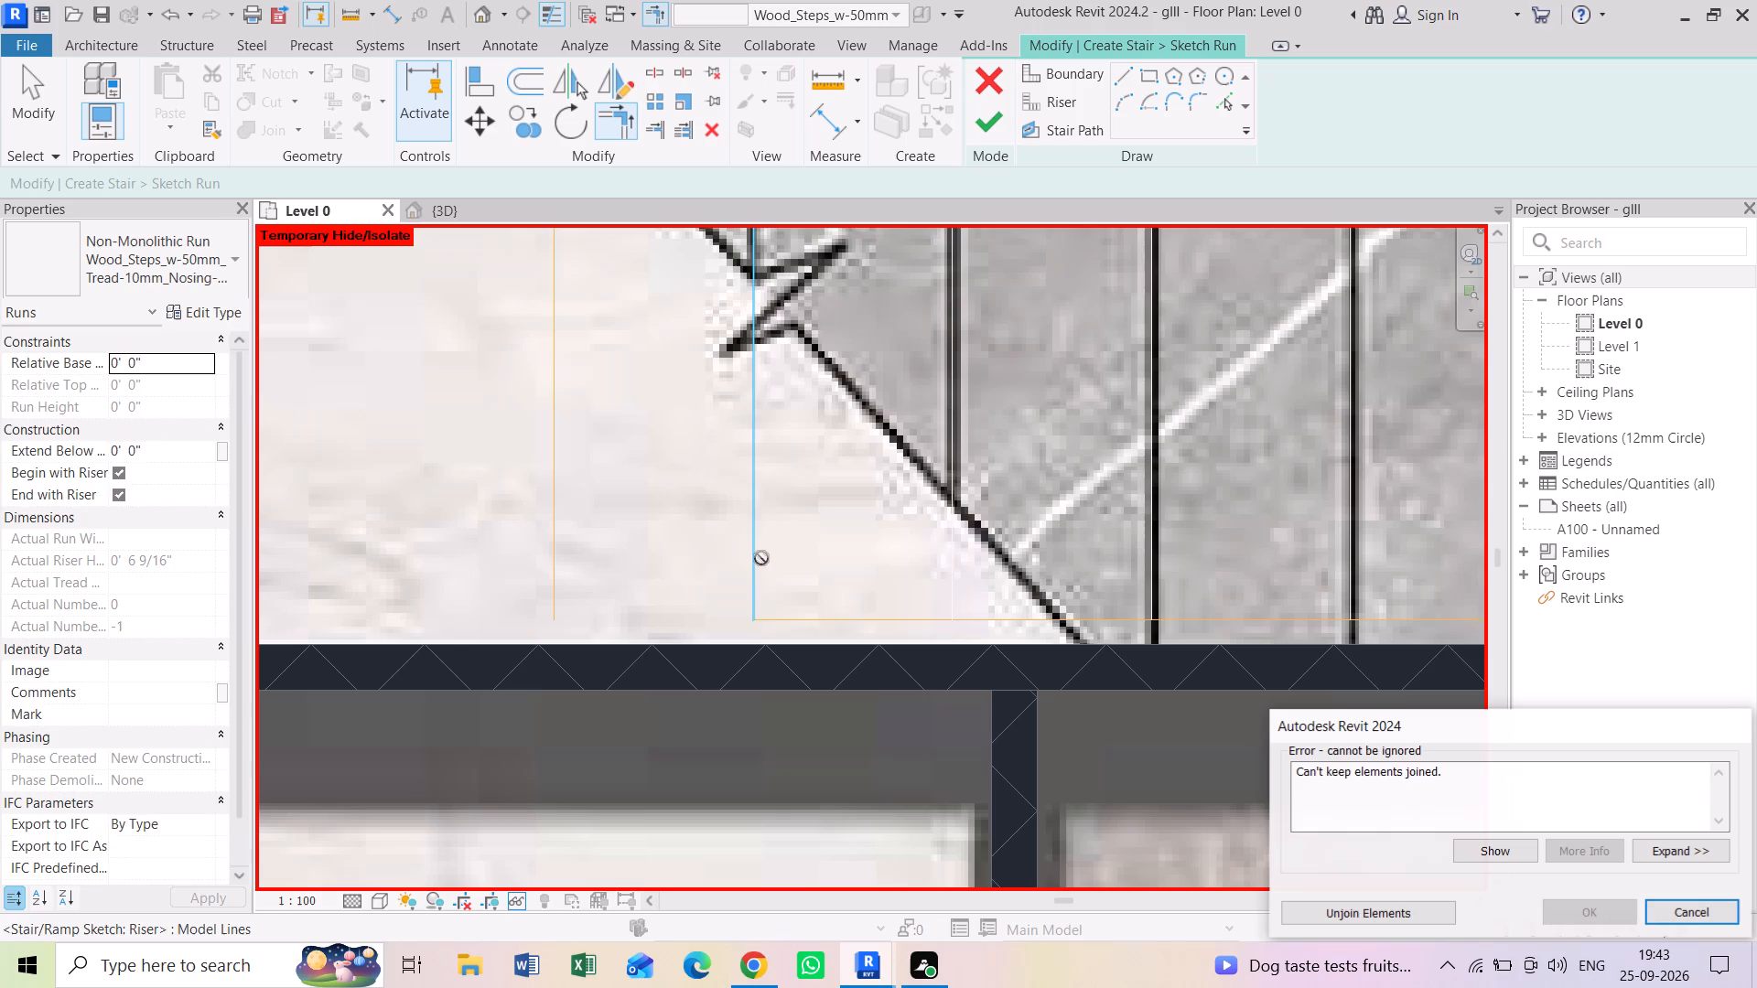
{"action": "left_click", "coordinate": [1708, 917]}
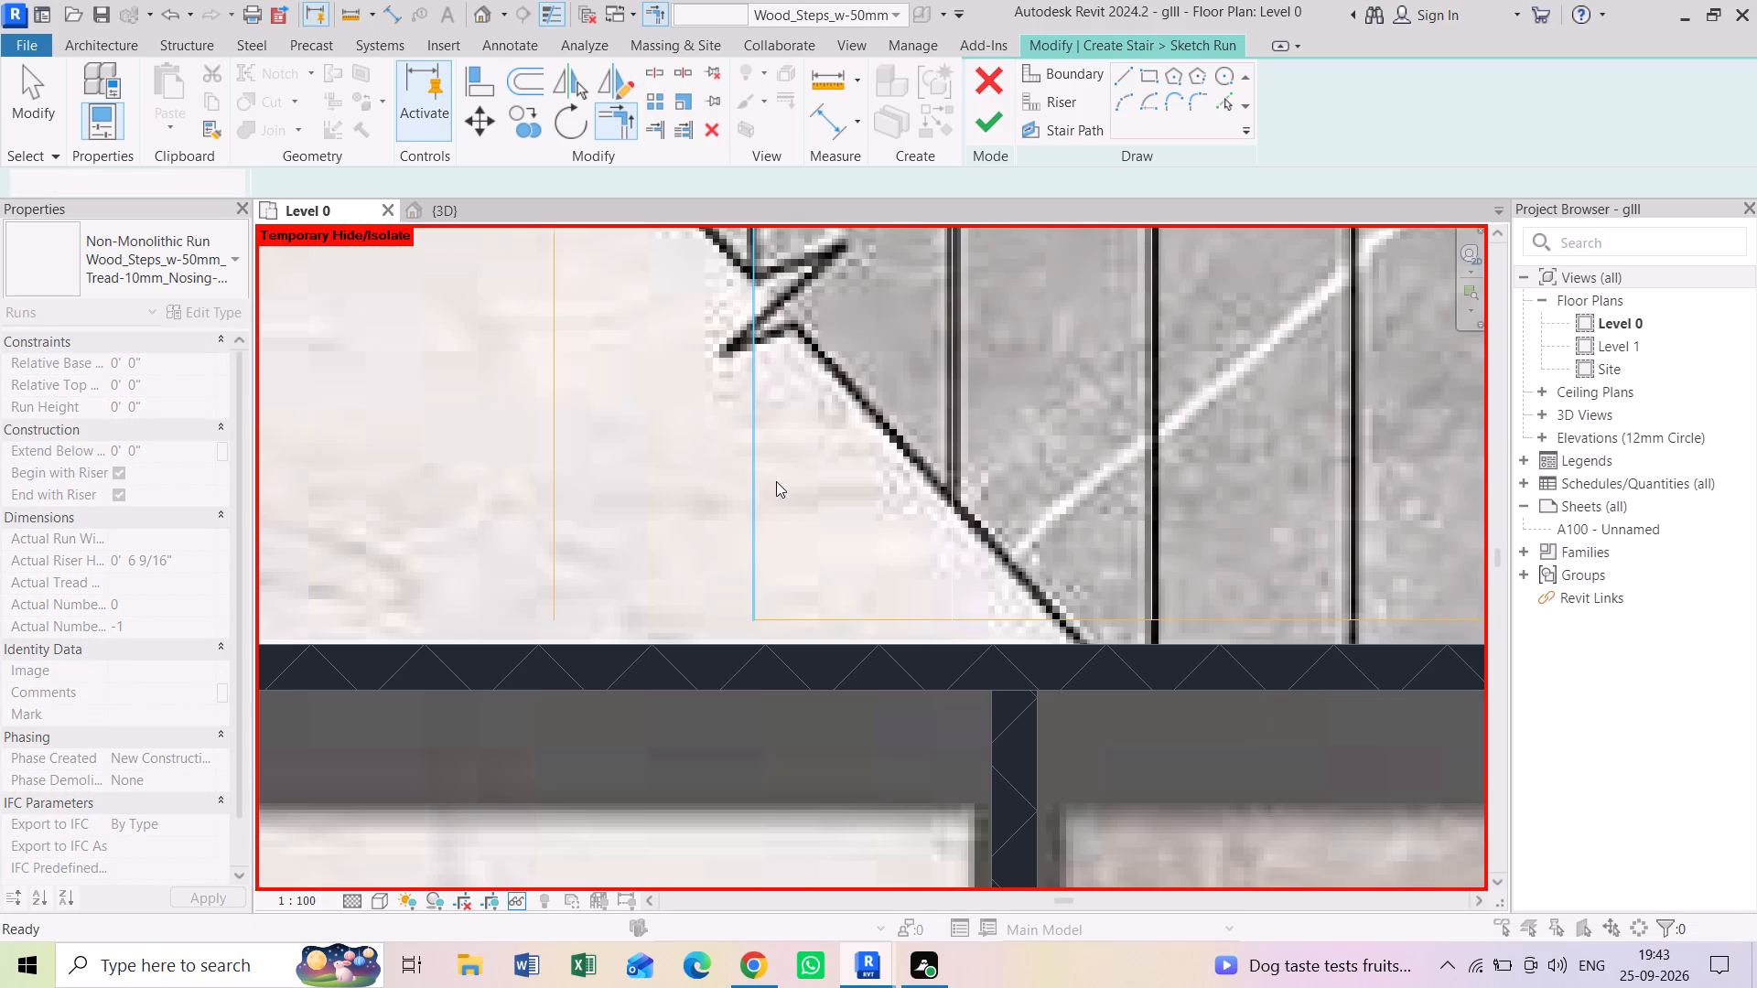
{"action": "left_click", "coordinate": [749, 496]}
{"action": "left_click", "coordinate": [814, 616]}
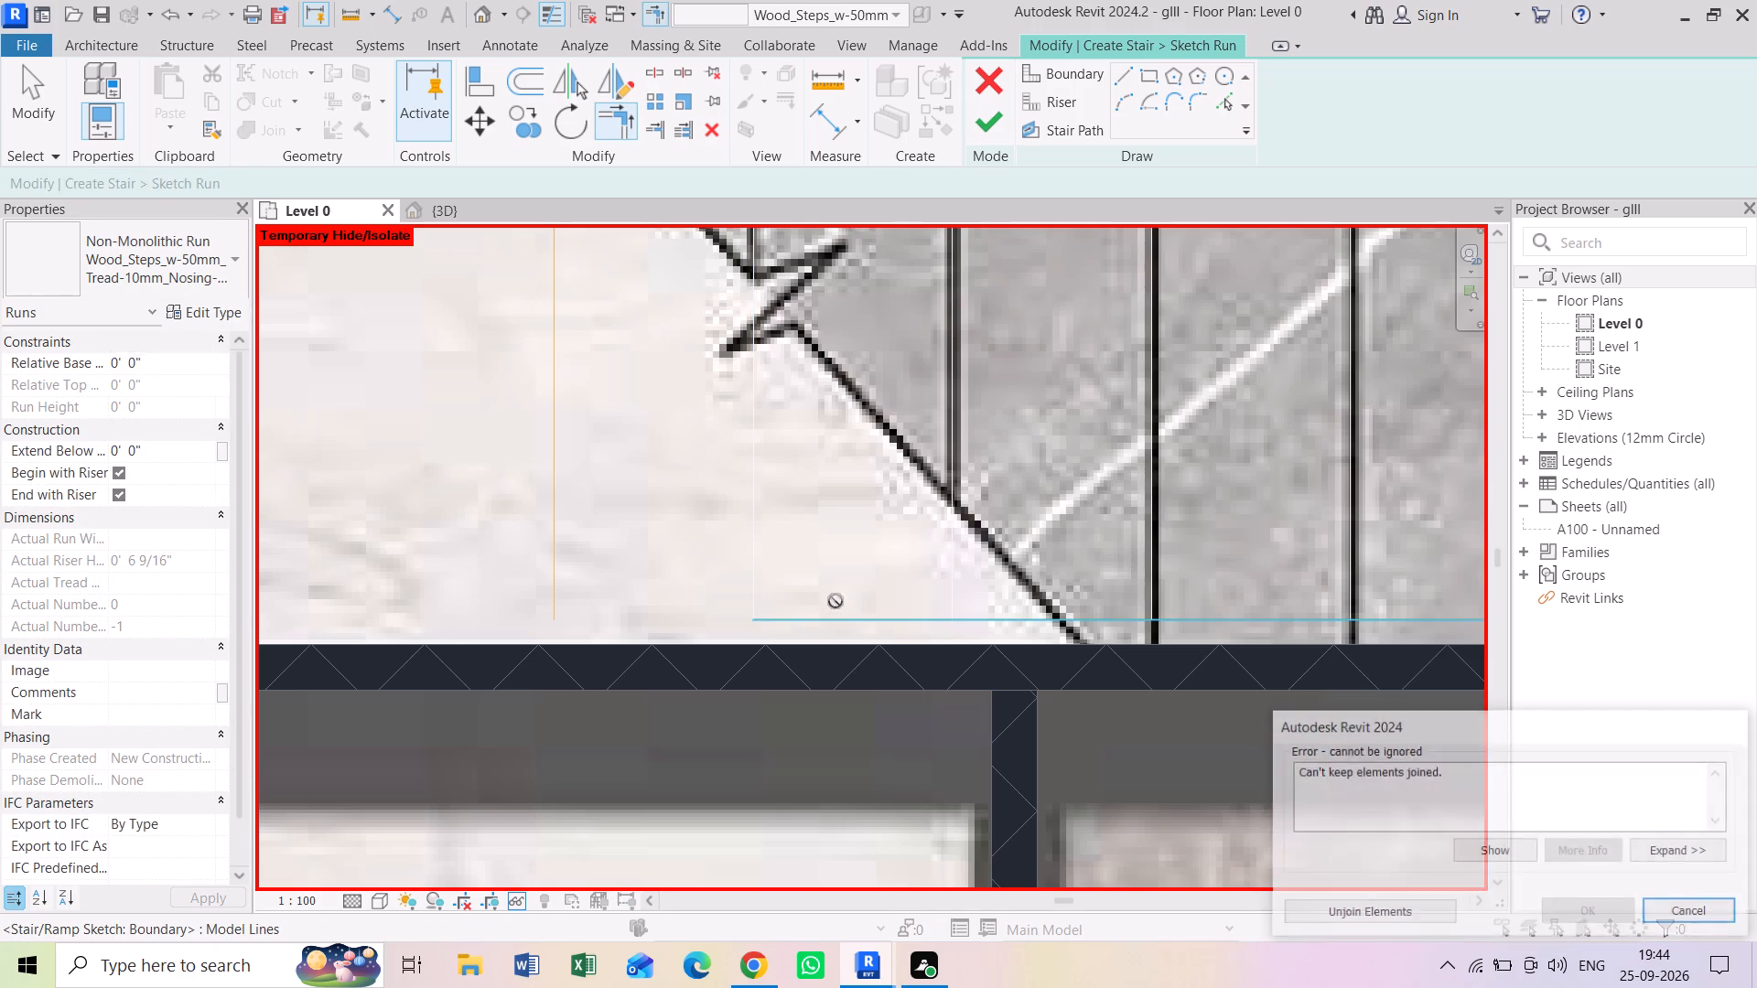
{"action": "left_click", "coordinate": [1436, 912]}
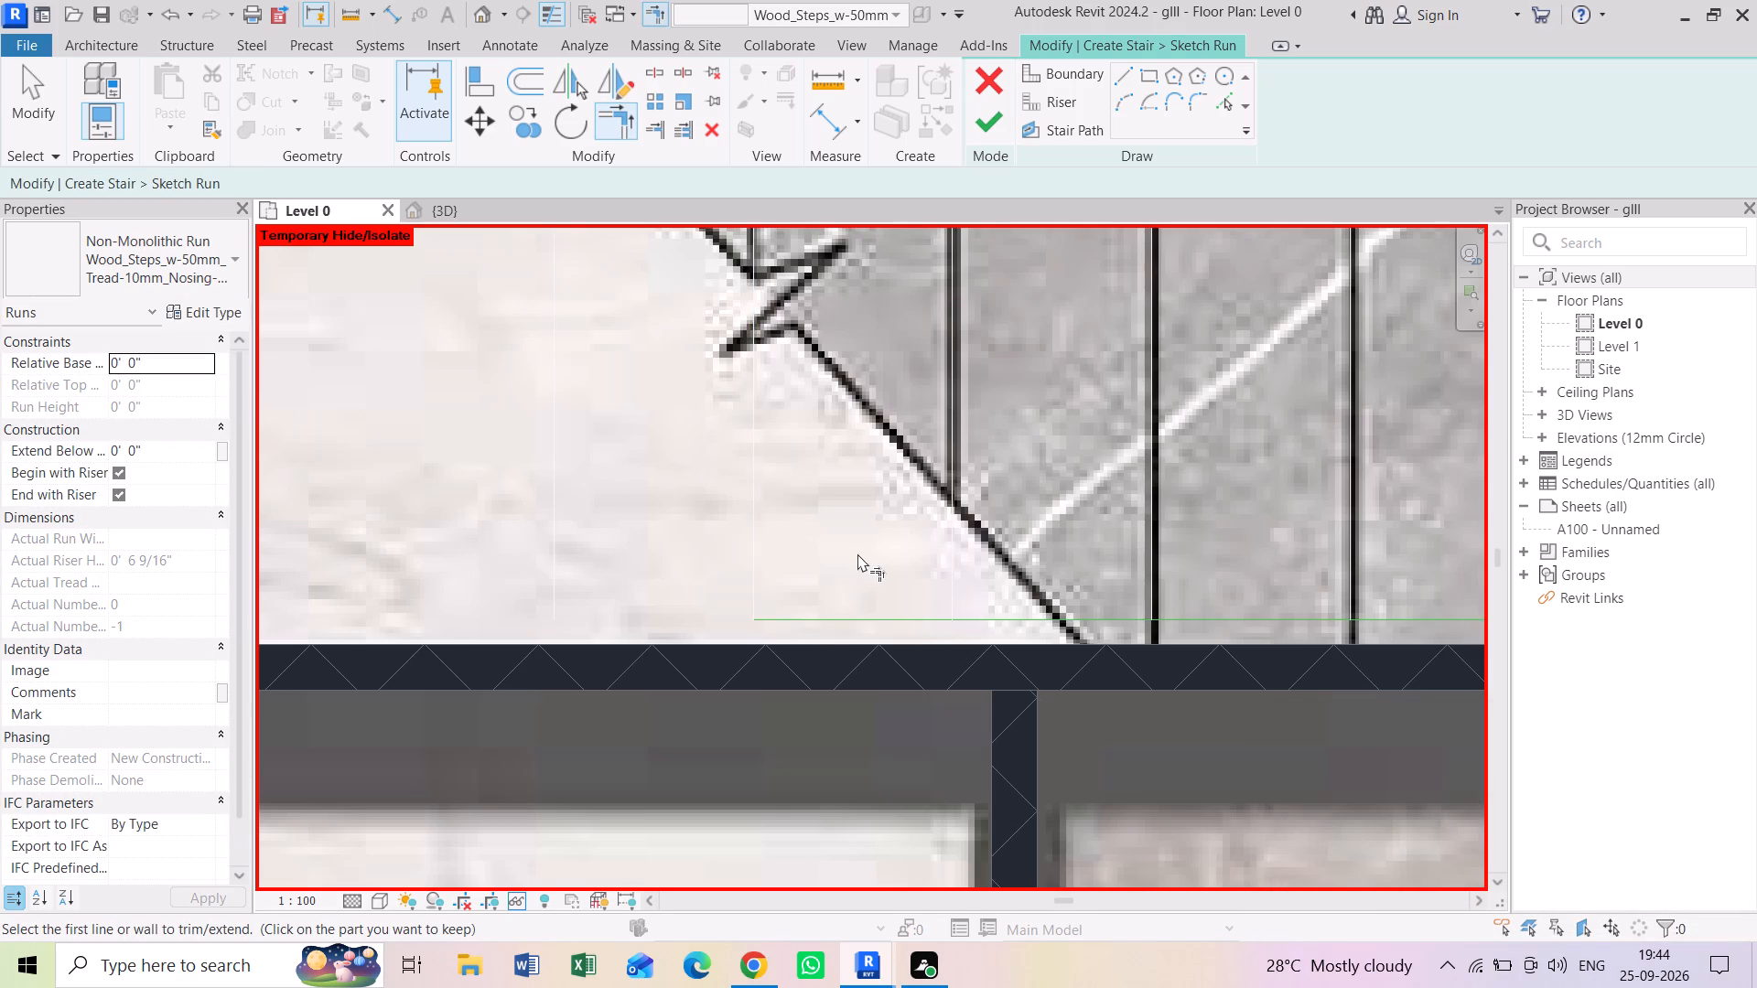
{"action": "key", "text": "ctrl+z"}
Trim the lower flight's outer boundary line to a corner with the last riser beyond the break line.
{"action": "scroll", "coordinate": [609, 538], "scroll_direction": "down", "scroll_amount": 1}
{"action": "middle_click_drag", "start_coordinate": [595, 527], "coordinate": [918, 574]}
{"action": "scroll", "coordinate": [704, 504], "scroll_direction": "up", "scroll_amount": 2}
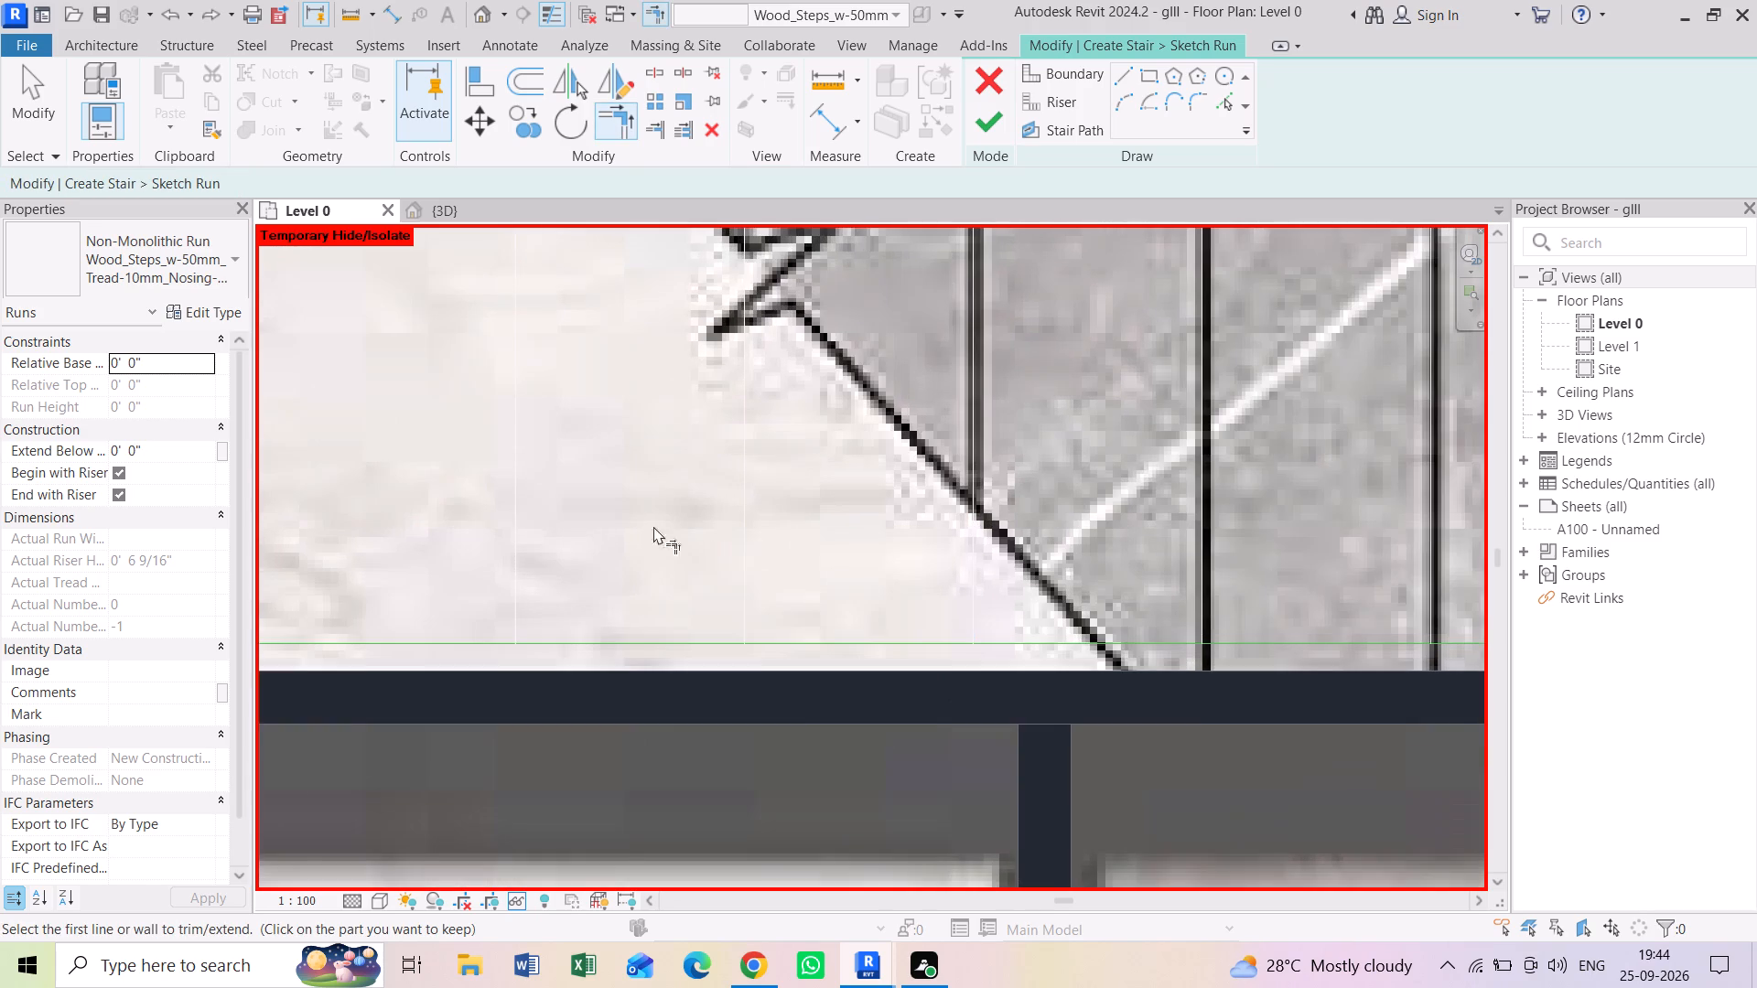
{"action": "left_click", "coordinate": [519, 517]}
{"action": "left_click", "coordinate": [558, 639]}
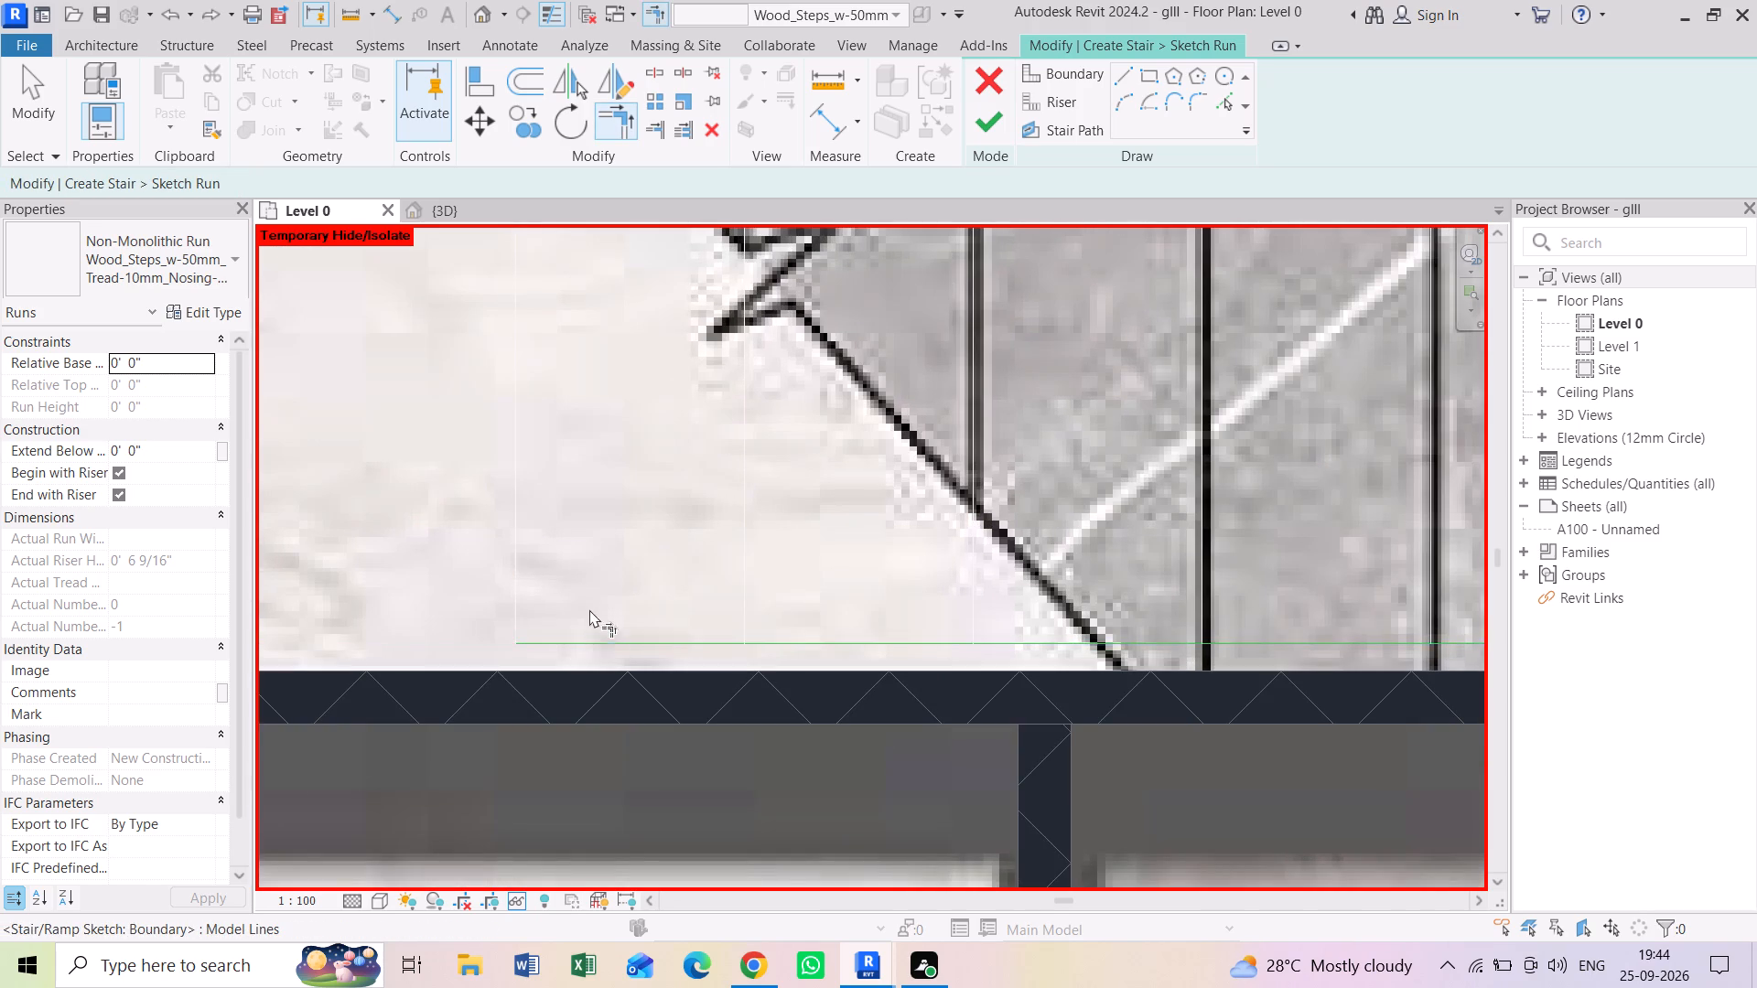
{"action": "scroll", "coordinate": [589, 604], "scroll_direction": "down", "scroll_amount": 6}
{"action": "middle_click_drag", "start_coordinate": [577, 437], "coordinate": [669, 572]}
{"action": "key", "text": "Escape"}
{"action": "key", "text": "Escape"}
{"action": "key", "text": "Escape"}
Draw the stair path from the first riser at the UP arrow, around the midlanding and back to the lower flight's last riser.
{"action": "scroll", "coordinate": [622, 537], "scroll_direction": "down", "scroll_amount": 2}
{"action": "middle_click_drag", "start_coordinate": [593, 473], "coordinate": [756, 660]}
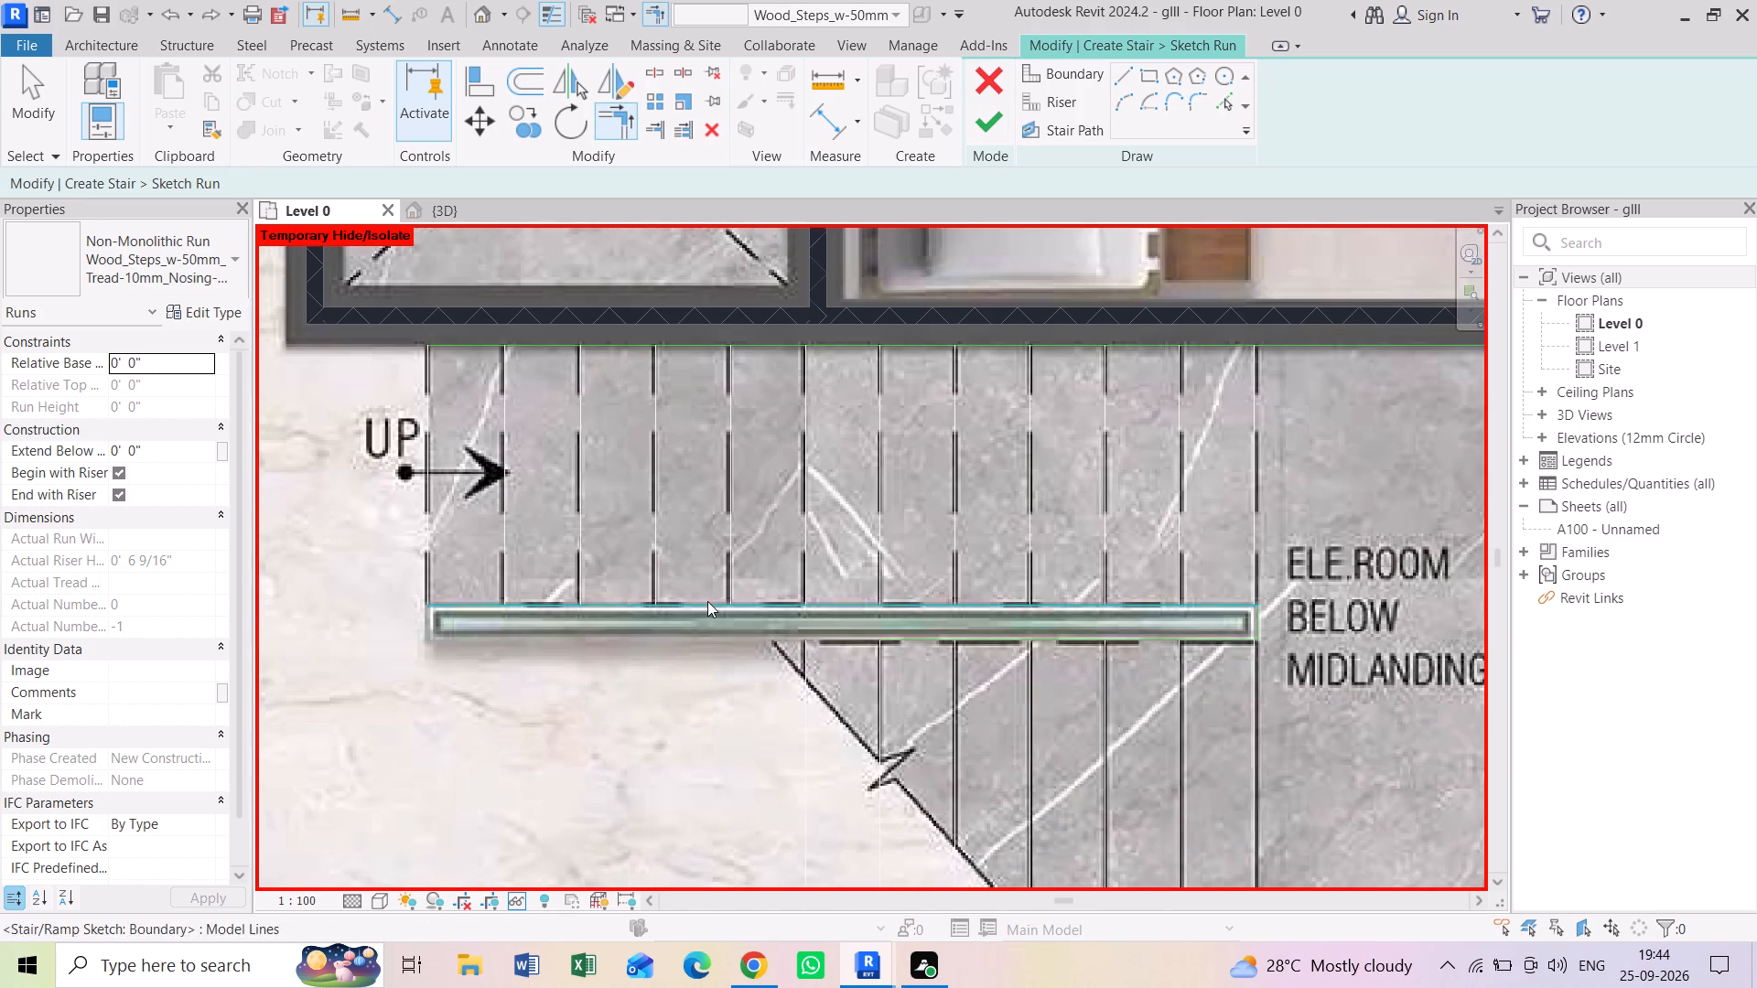
{"action": "middle_click_drag", "start_coordinate": [578, 488], "coordinate": [602, 506]}
{"action": "scroll", "coordinate": [597, 502], "scroll_direction": "down", "scroll_amount": 1}
{"action": "left_click", "coordinate": [1060, 135]}
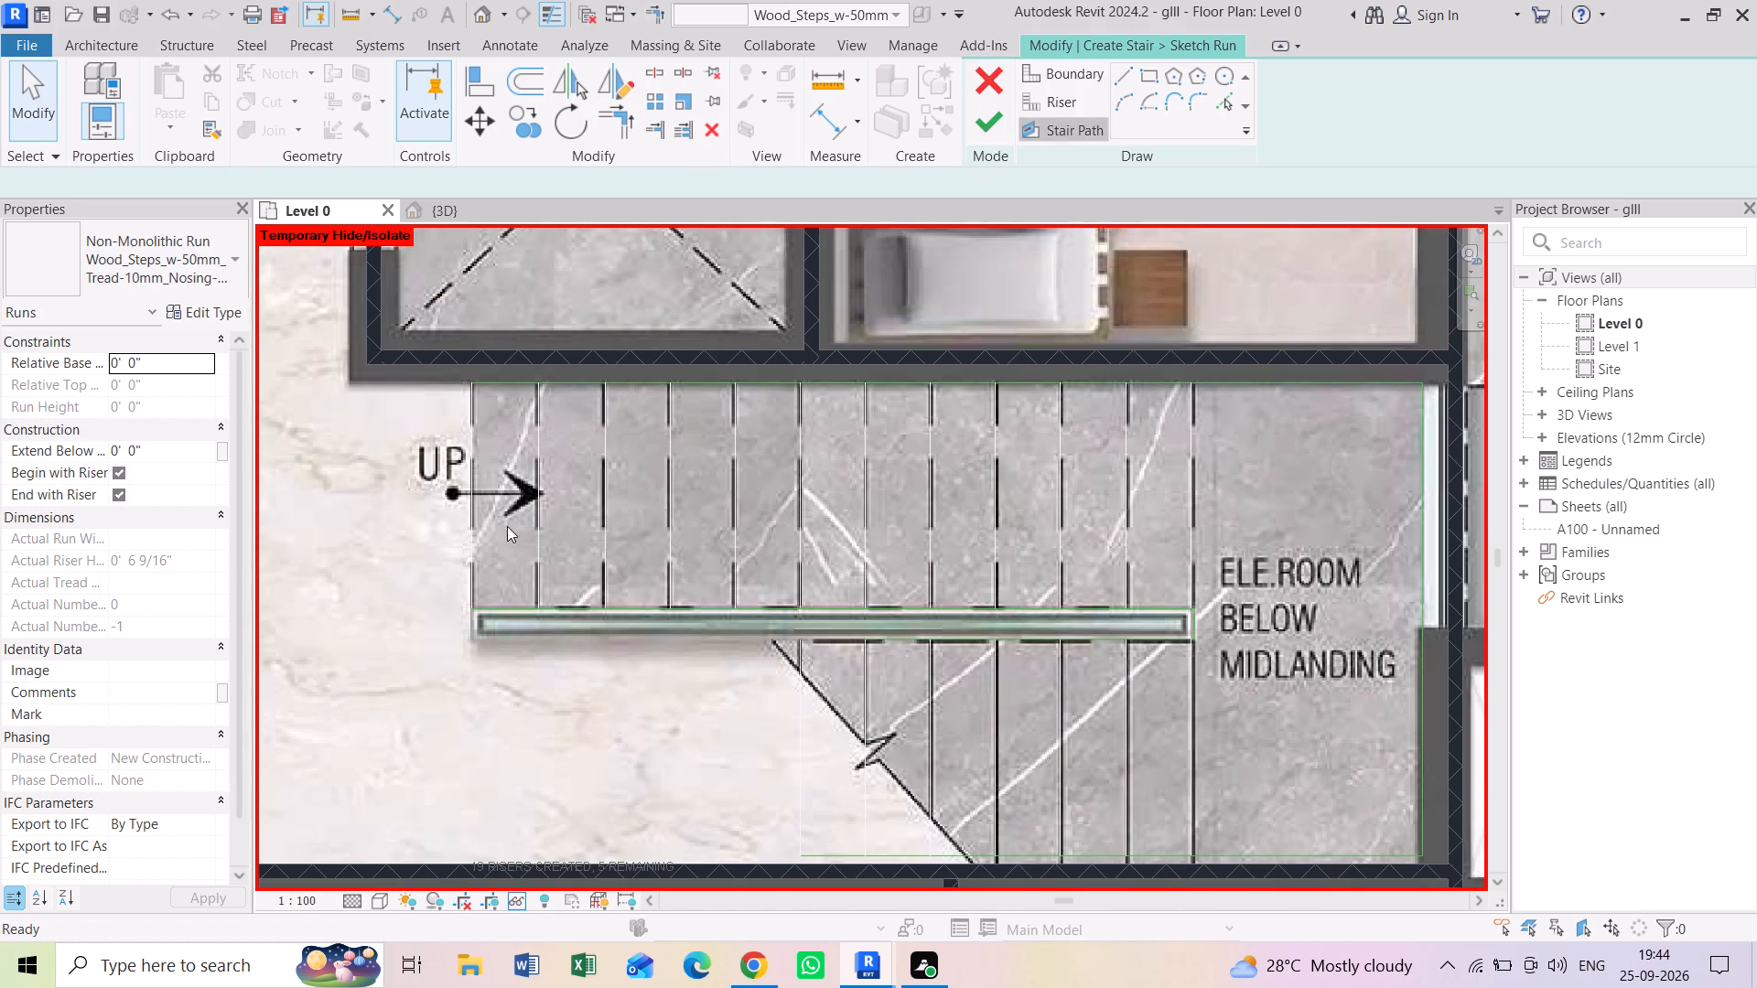
{"action": "left_click", "coordinate": [472, 497]}
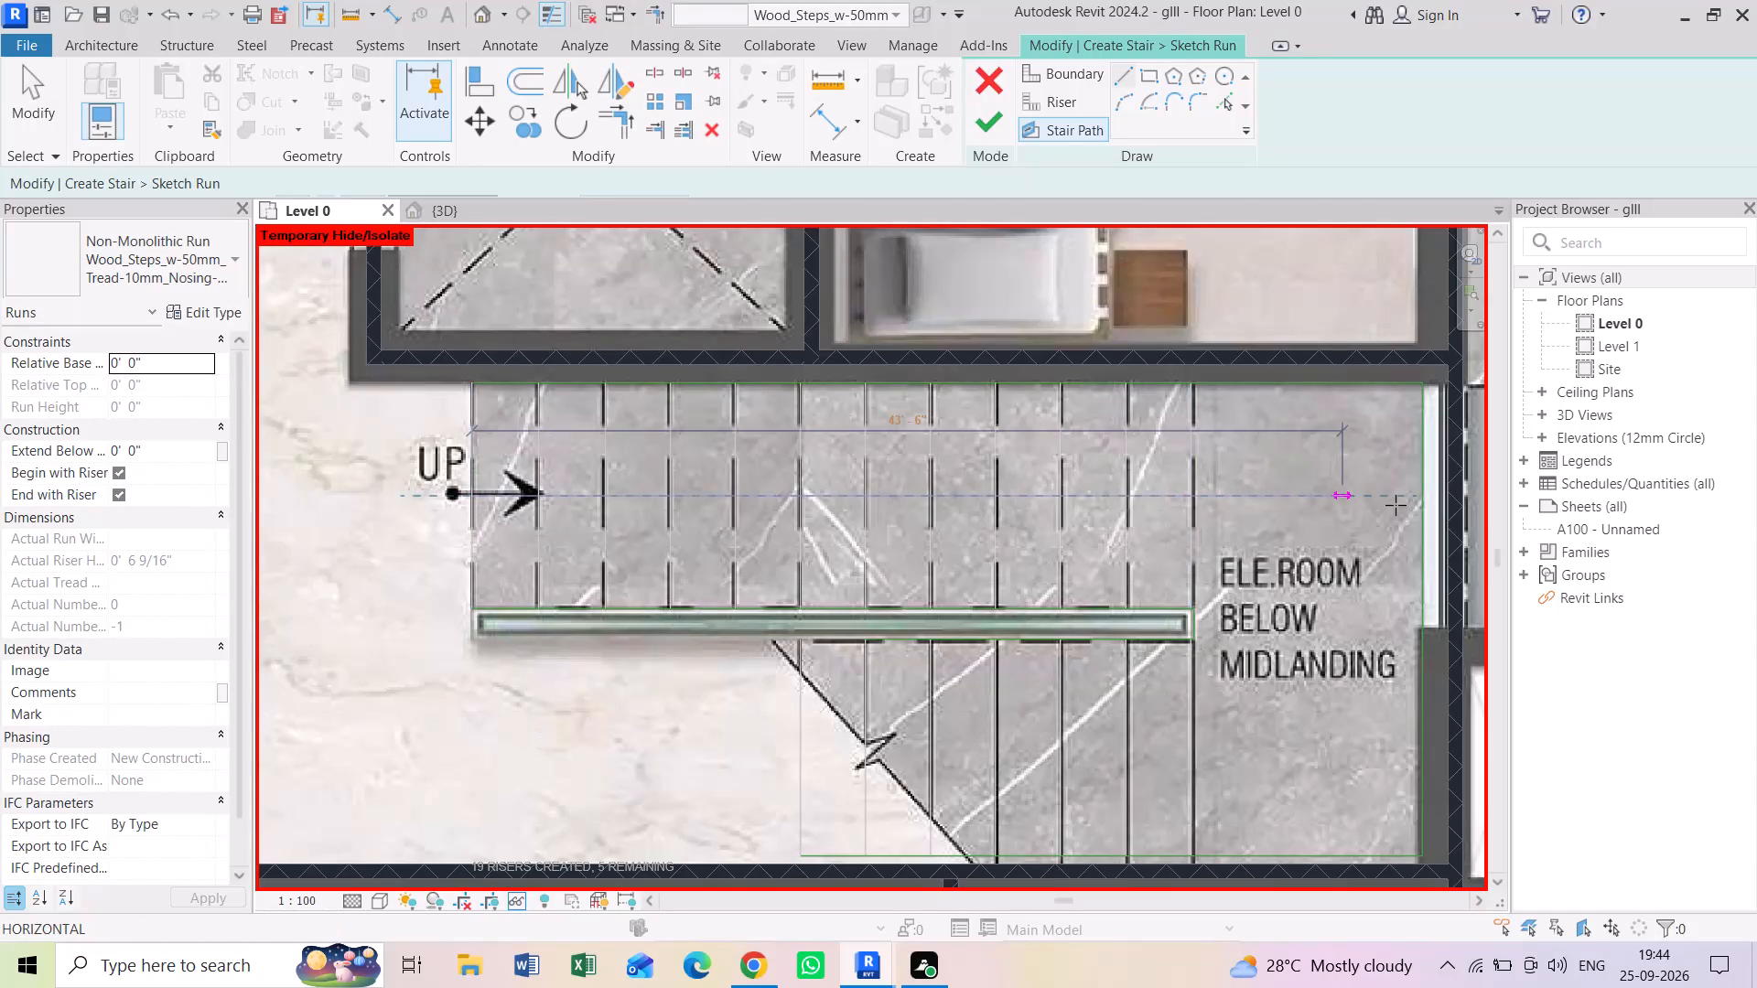
{"action": "left_click", "coordinate": [1321, 499]}
{"action": "scroll", "coordinate": [1318, 664], "scroll_direction": "down", "scroll_amount": 2}
{"action": "middle_click_drag", "start_coordinate": [1313, 658], "coordinate": [1265, 490]}
{"action": "scroll", "coordinate": [1265, 487], "scroll_direction": "up", "scroll_amount": 4}
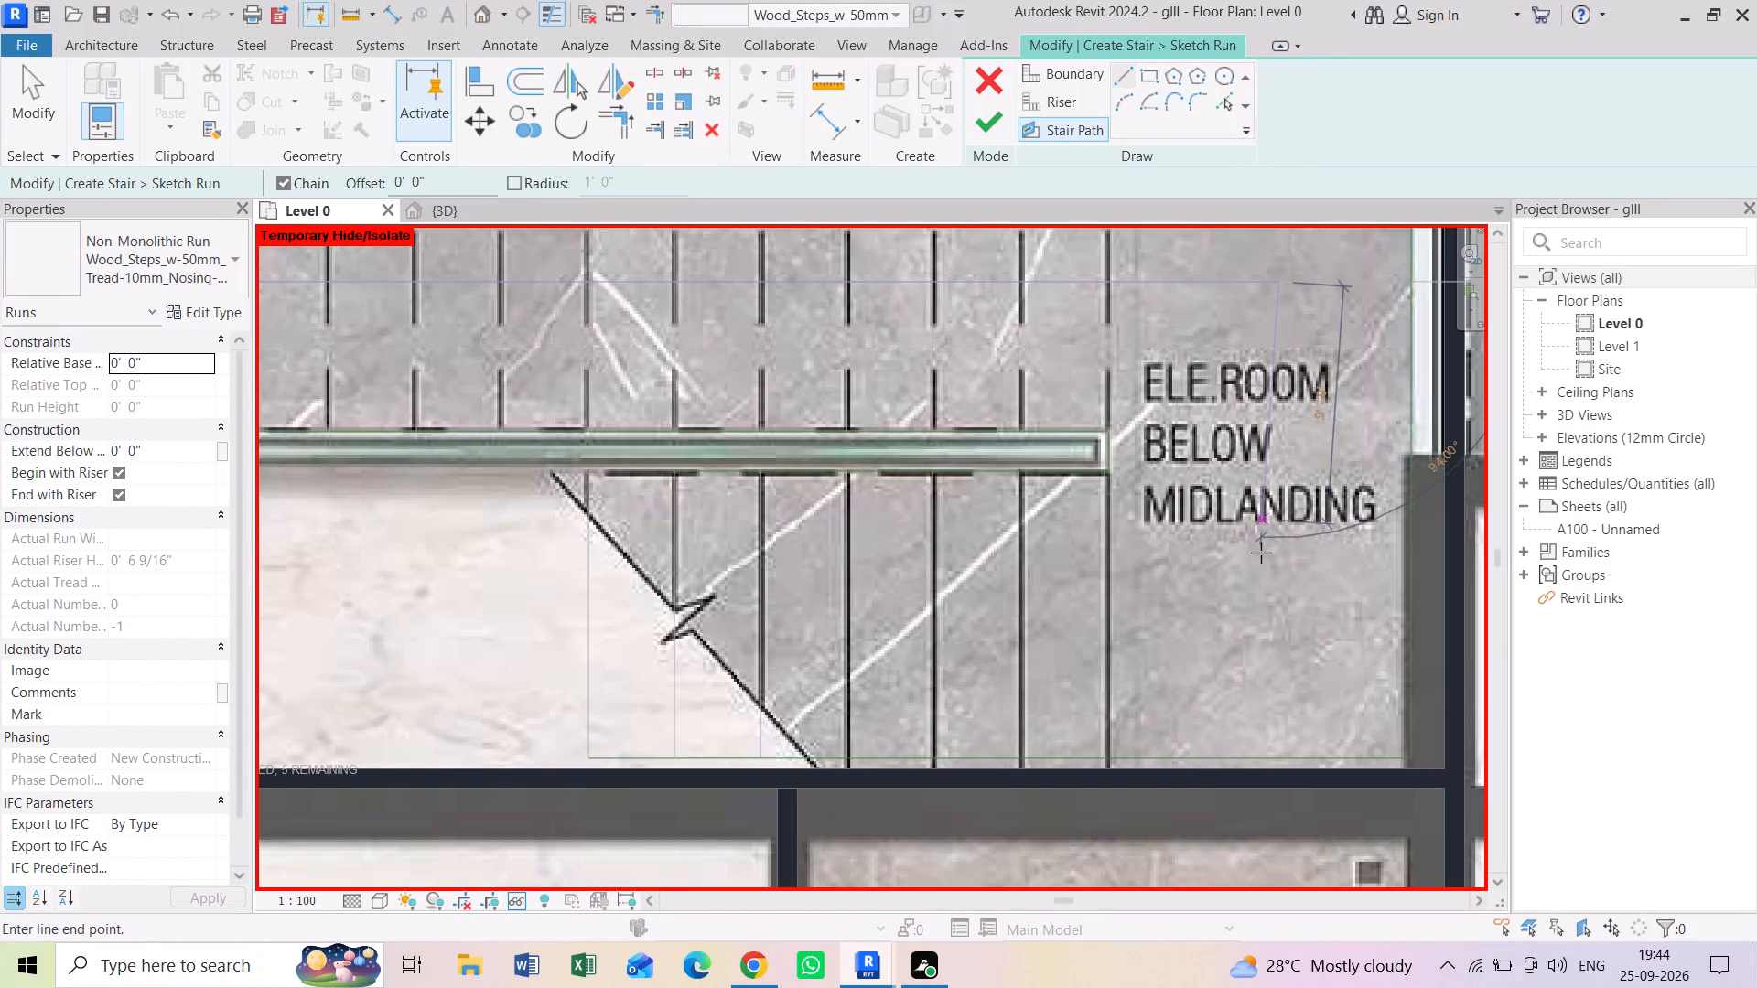
{"action": "left_click", "coordinate": [1276, 617]}
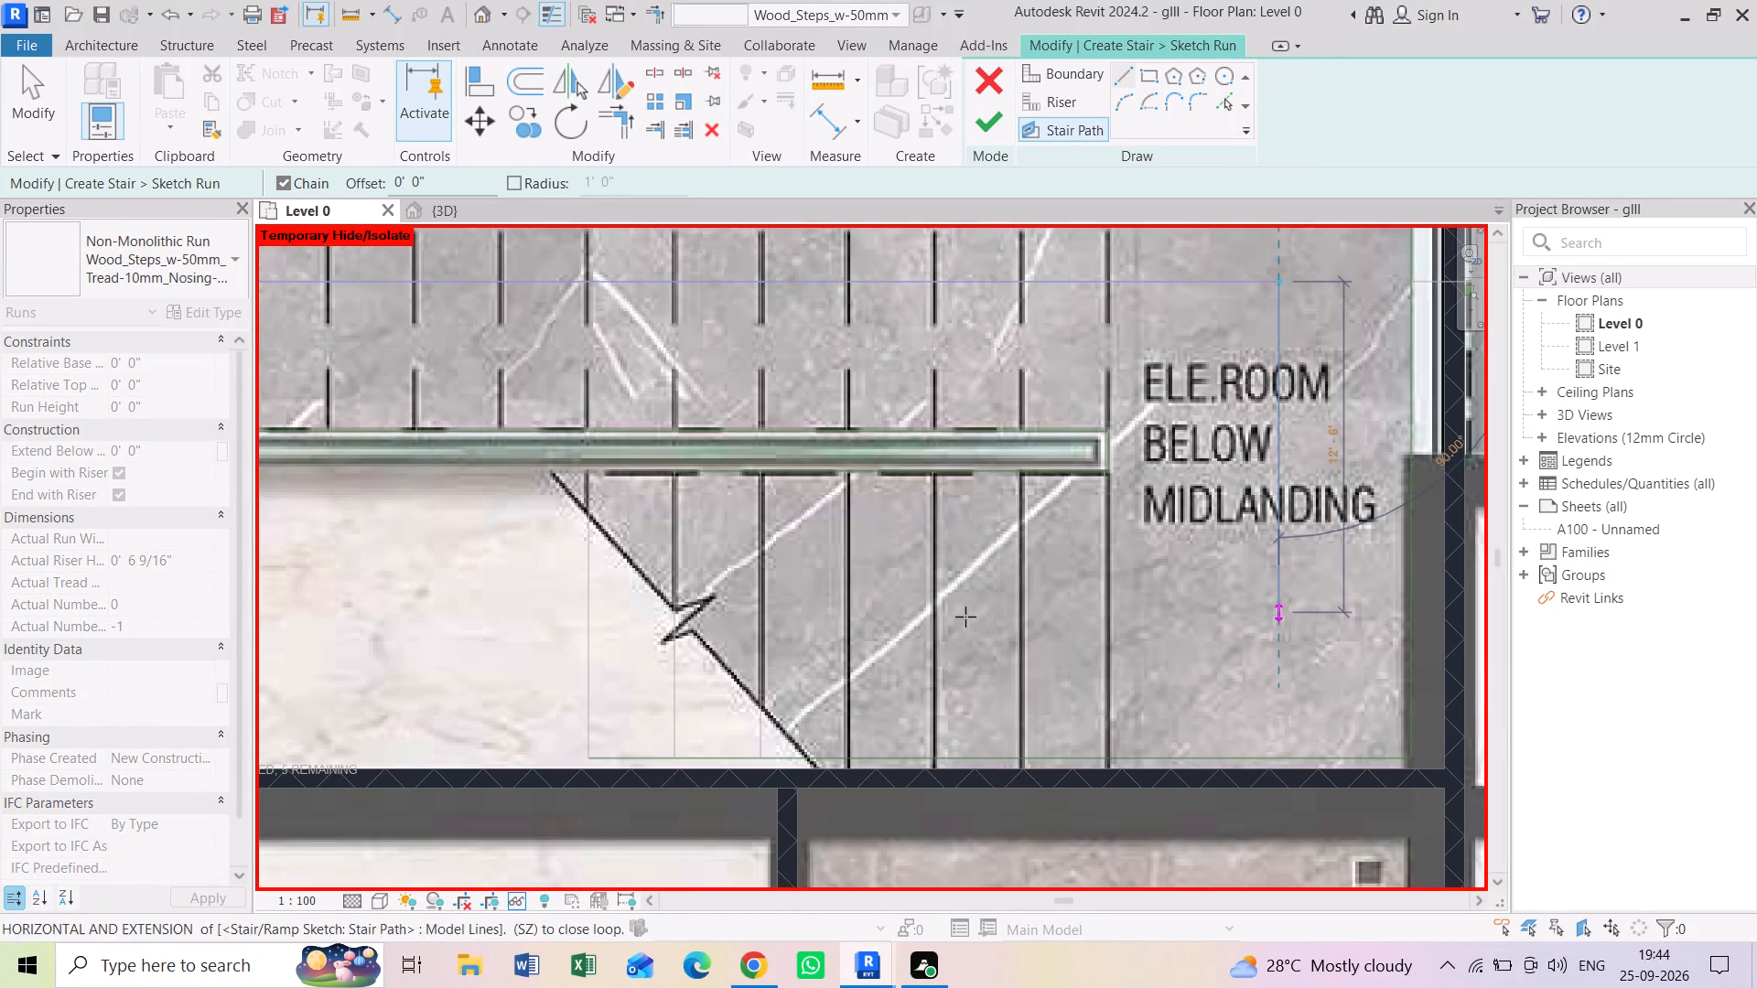
{"action": "left_click", "coordinate": [594, 607]}
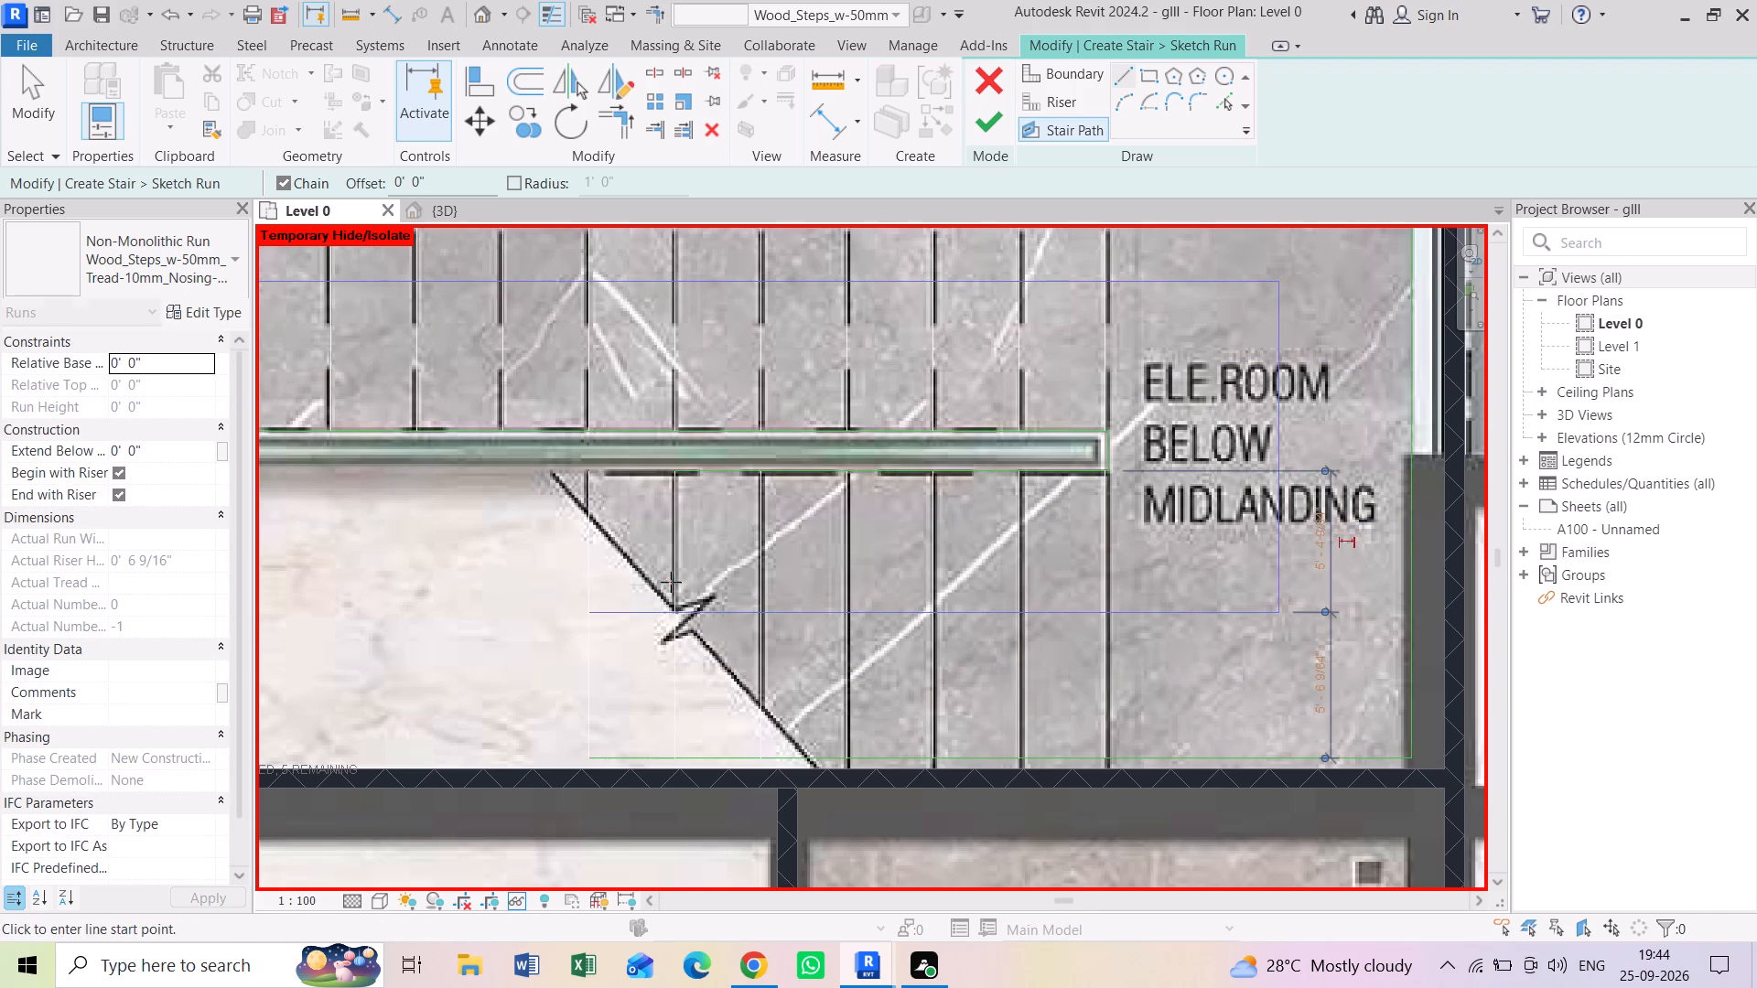
{"action": "key", "text": "Escape"}
{"action": "key", "text": "Escape"}
{"action": "key", "text": "Escape"}
{"action": "key", "text": "Escape"}
{"action": "key", "text": "Escape"}
{"action": "key", "text": "Escape"}
{"action": "key", "text": "Escape"}
{"action": "key", "text": "Escape"}
Finish the run sketch and complete the stair.
{"action": "scroll", "coordinate": [1217, 505], "scroll_direction": "down", "scroll_amount": 2}
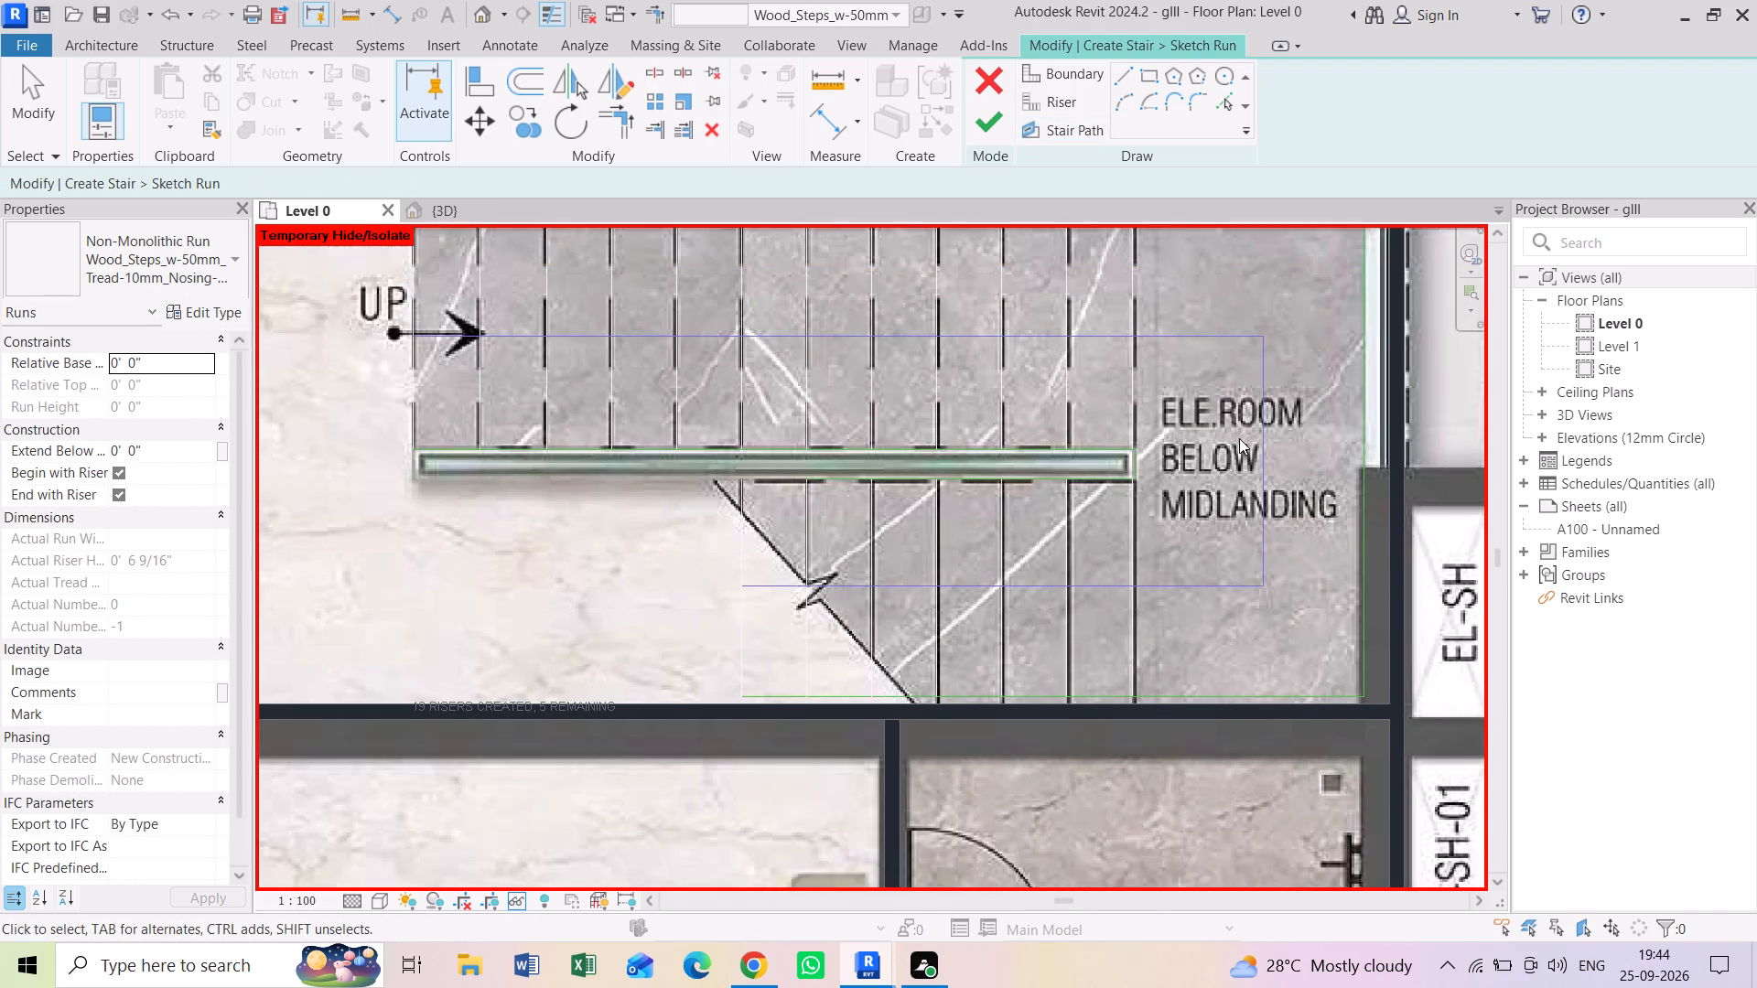
{"action": "middle_click_drag", "start_coordinate": [1239, 438], "coordinate": [1240, 450]}
{"action": "left_click", "coordinate": [990, 132]}
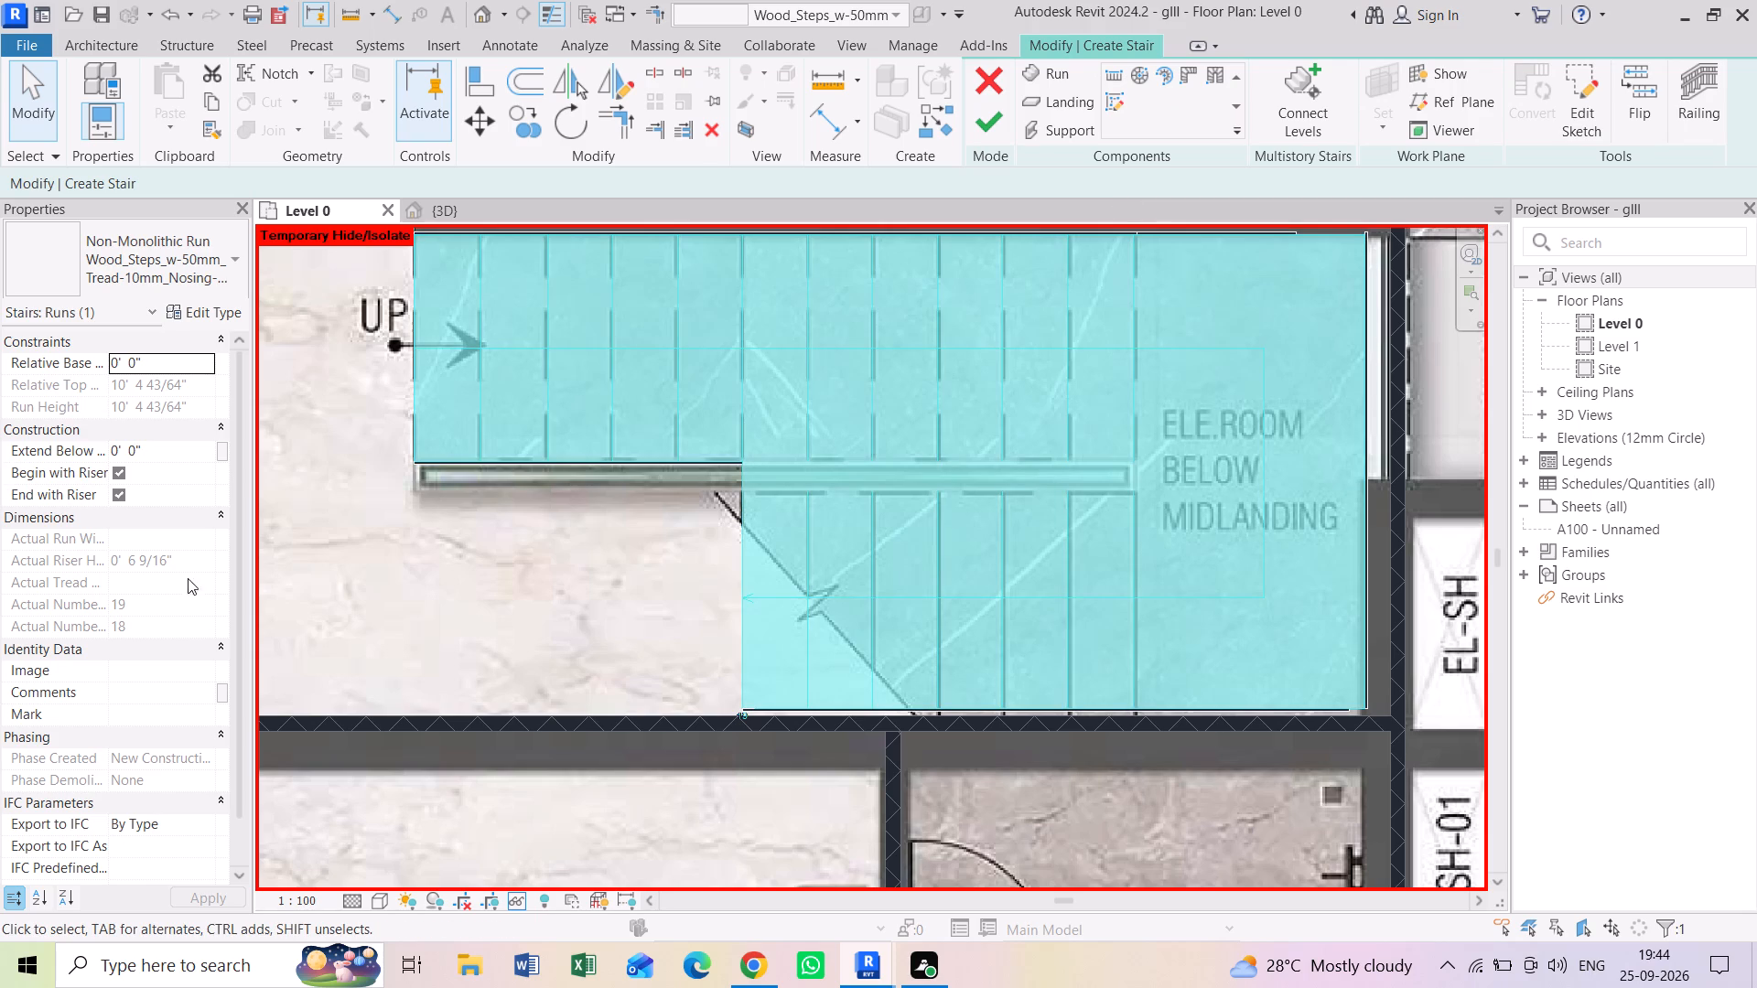
{"action": "left_click", "coordinate": [124, 498]}
{"action": "left_click", "coordinate": [997, 128]}
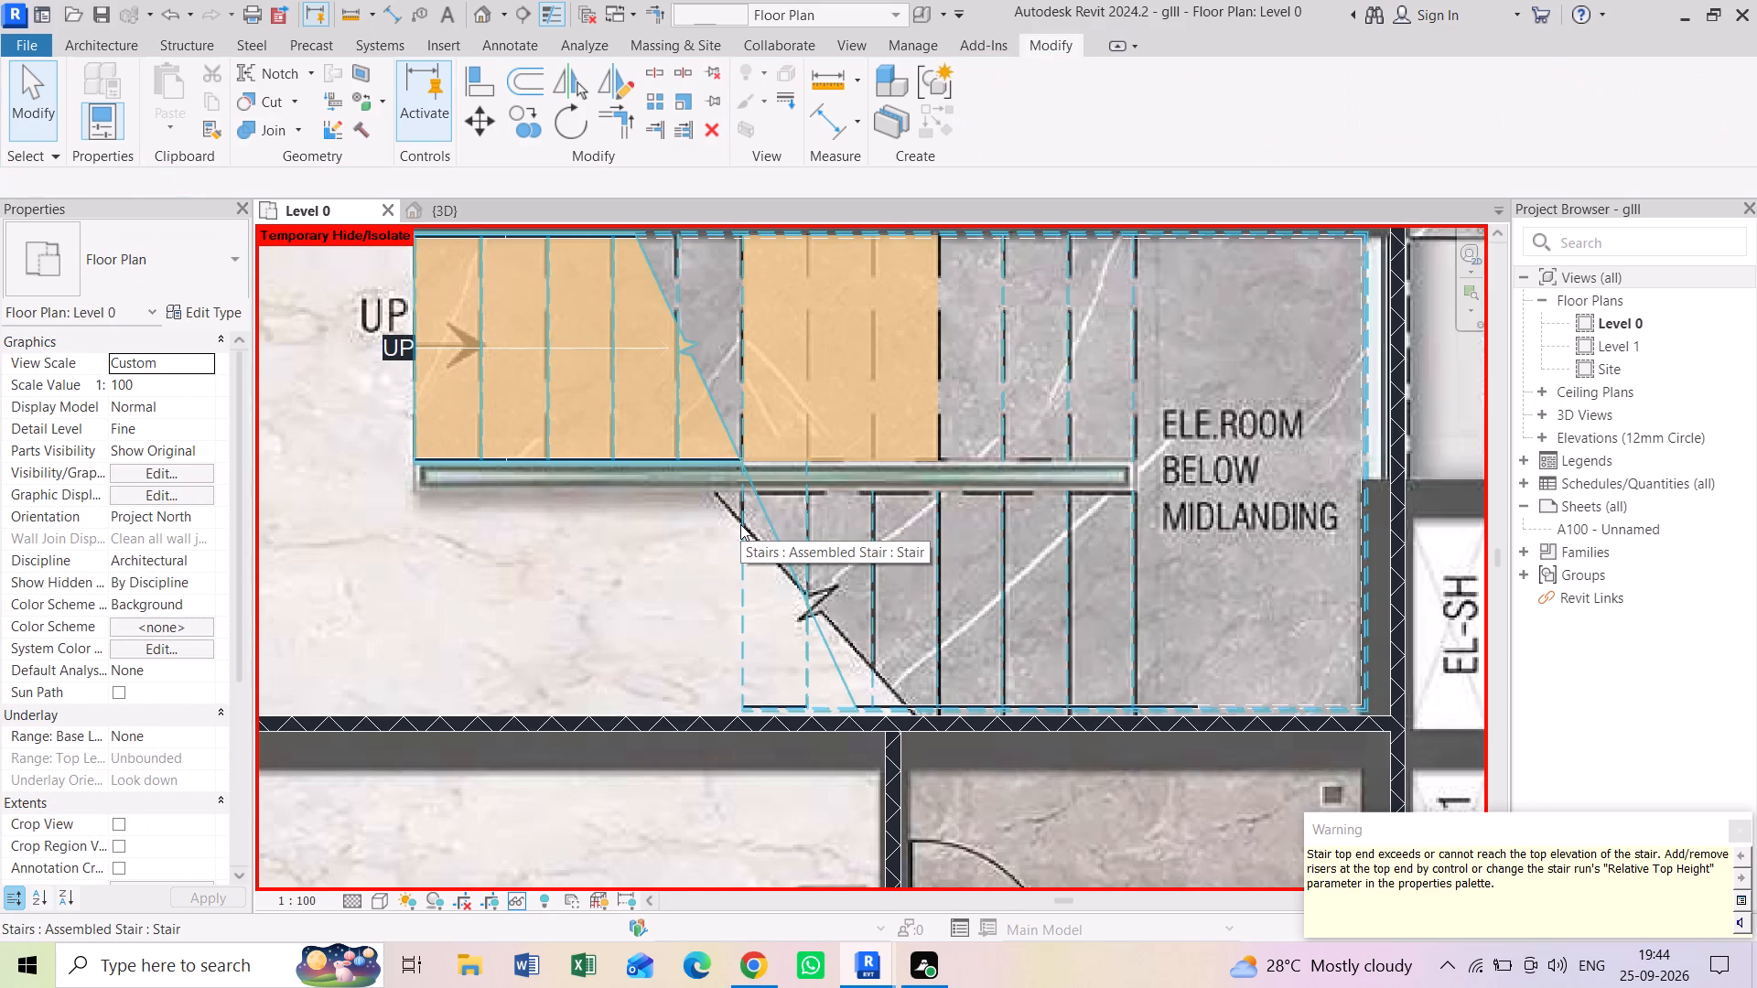
Examine the completed staircase on the Level 0 plan, including both flights, the break line and the UP arrow.
{"action": "scroll", "coordinate": [750, 524], "scroll_direction": "down", "scroll_amount": 2}
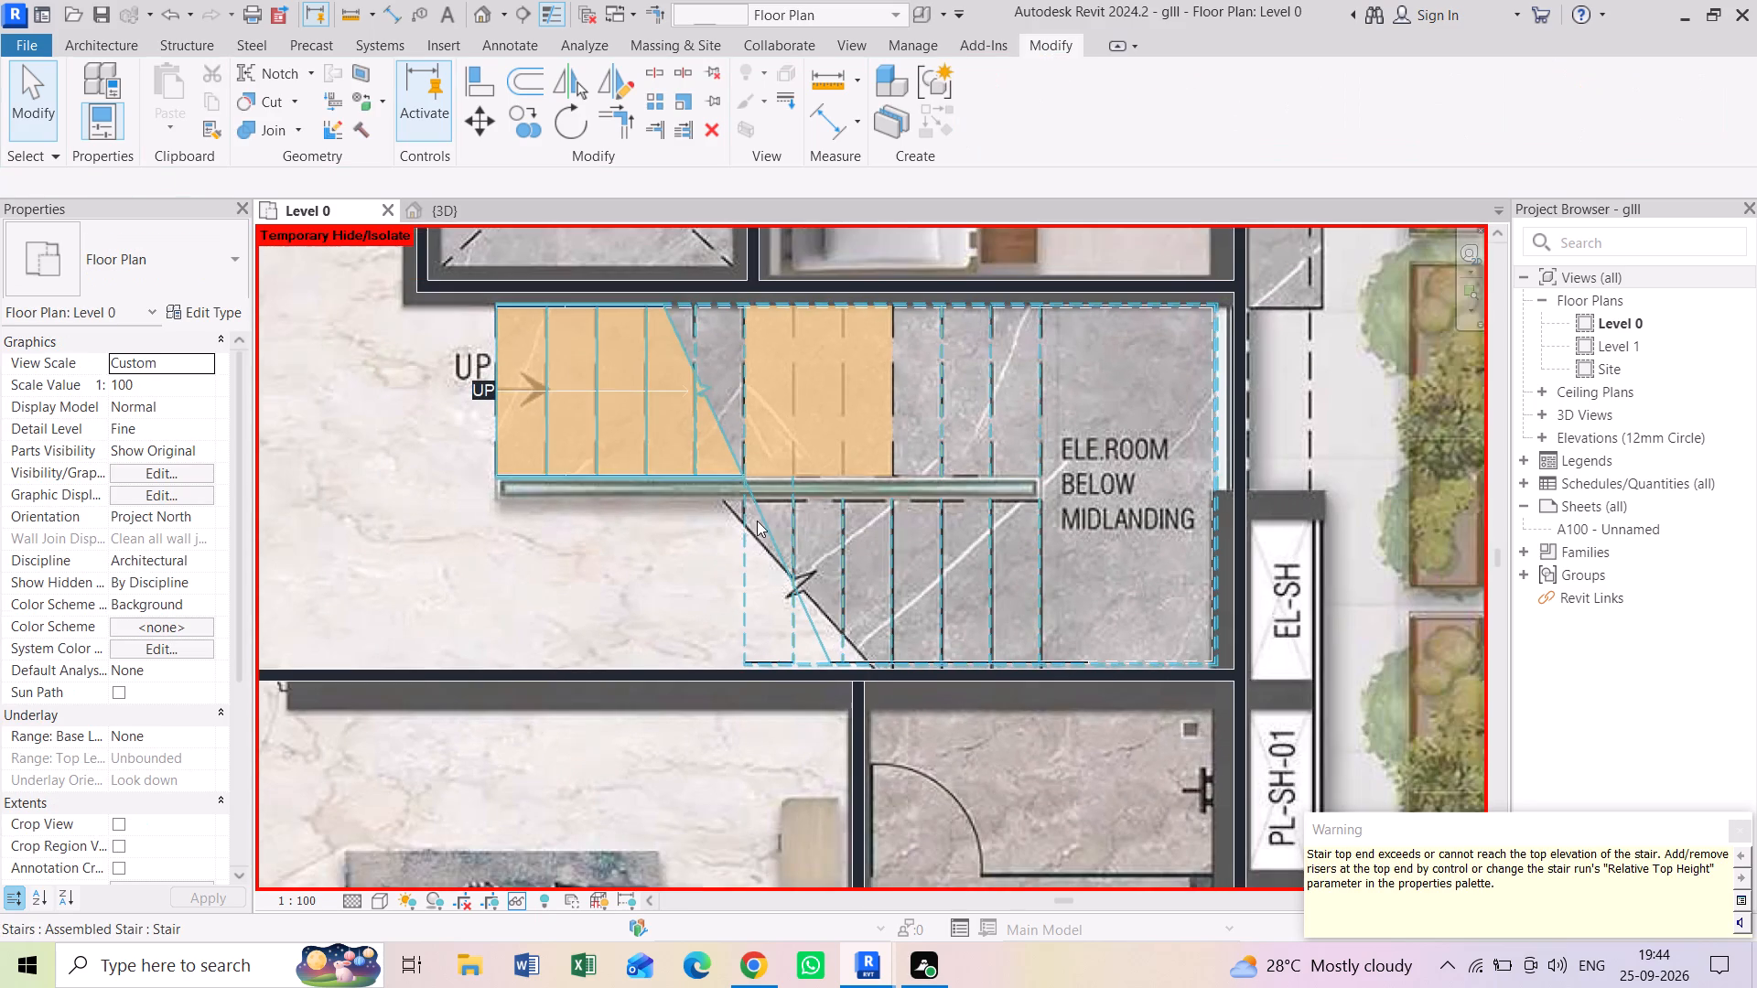
{"action": "middle_click", "coordinate": [757, 521]}
{"action": "middle_click_drag", "start_coordinate": [645, 569], "coordinate": [686, 595]}
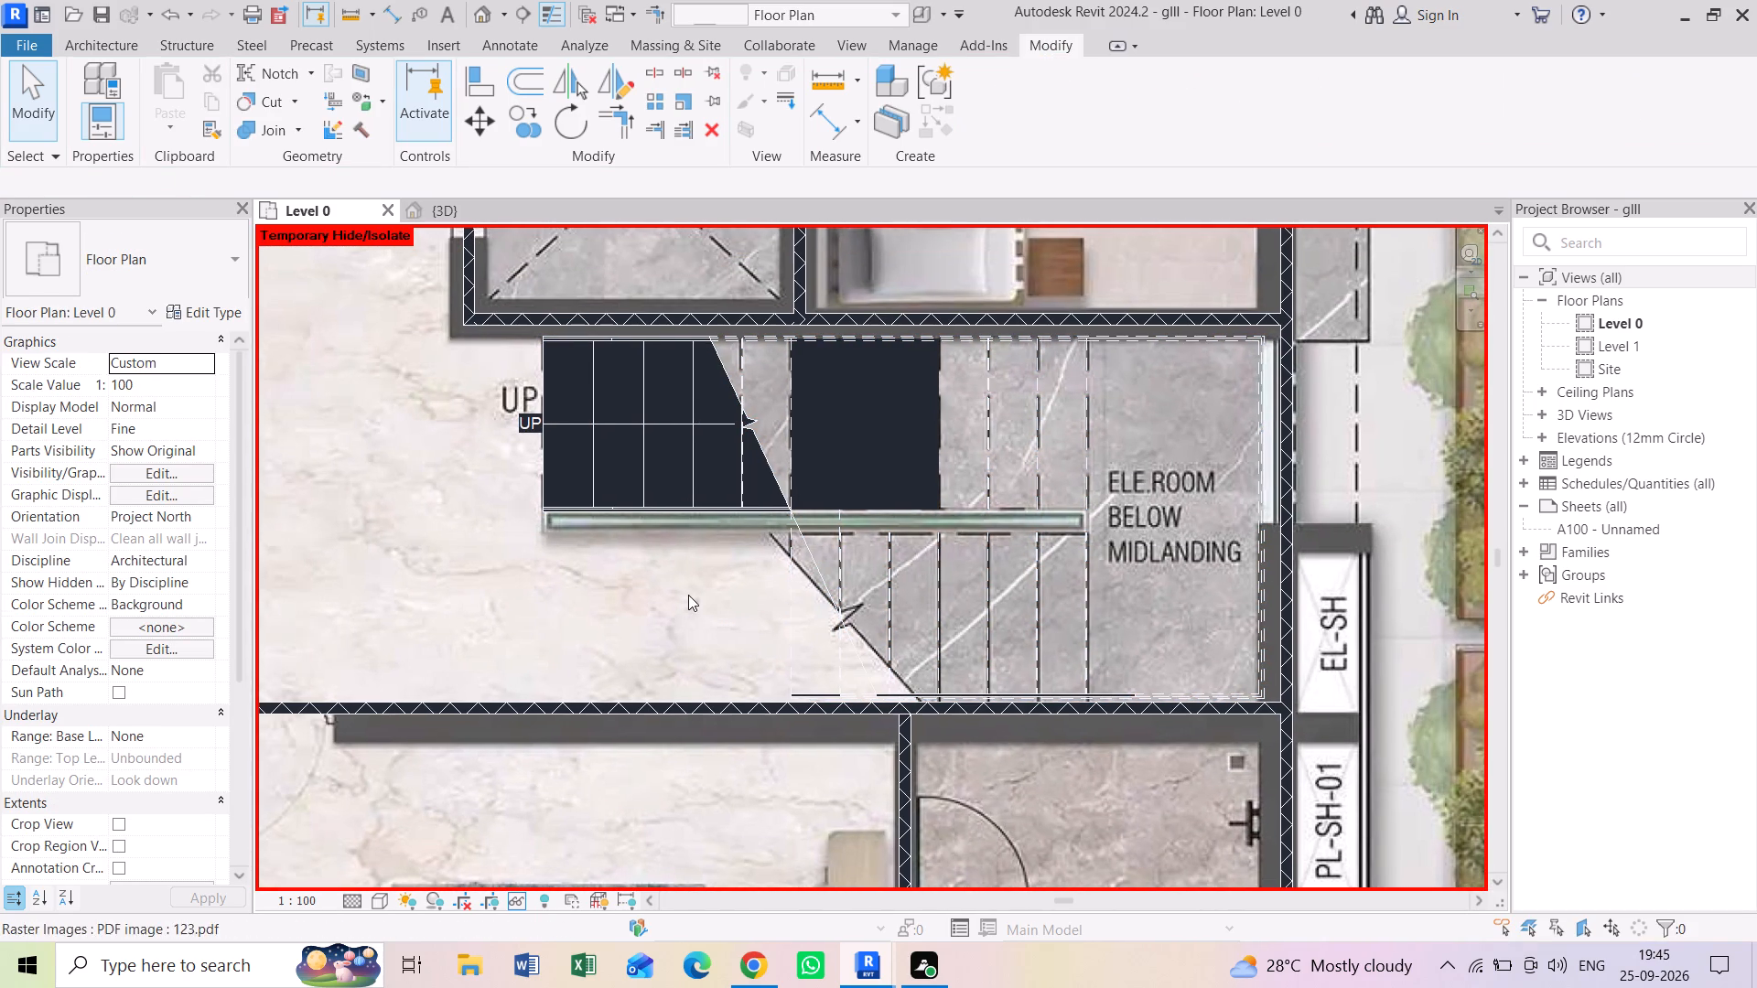
{"action": "key", "text": "Escape"}
{"action": "key", "text": "Escape"}
{"action": "key", "text": "Escape"}
{"action": "key", "text": "Escape"}
{"action": "scroll", "coordinate": [723, 464], "scroll_direction": "up", "scroll_amount": 3}
{"action": "scroll", "coordinate": [723, 463], "scroll_direction": "down", "scroll_amount": 2}
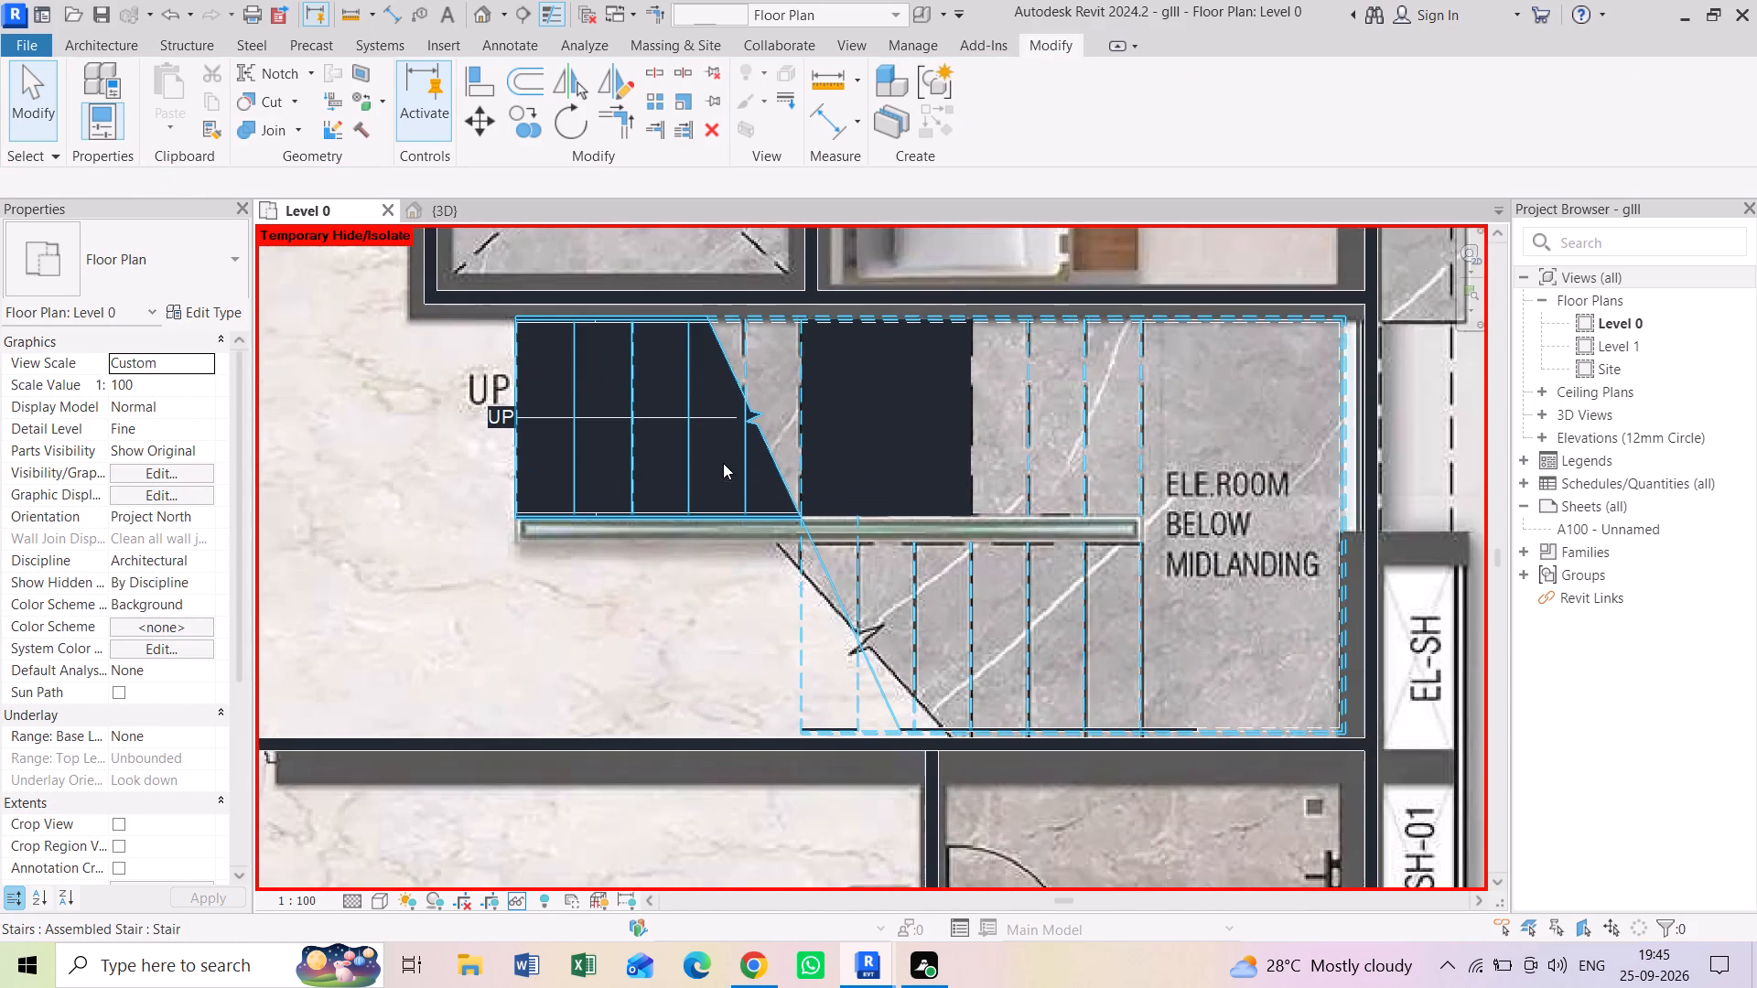
{"action": "middle_click_drag", "start_coordinate": [721, 438], "coordinate": [738, 501]}
{"action": "middle_click_drag", "start_coordinate": [452, 510], "coordinate": [505, 532]}
{"action": "scroll", "coordinate": [562, 532], "scroll_direction": "up", "scroll_amount": 5}
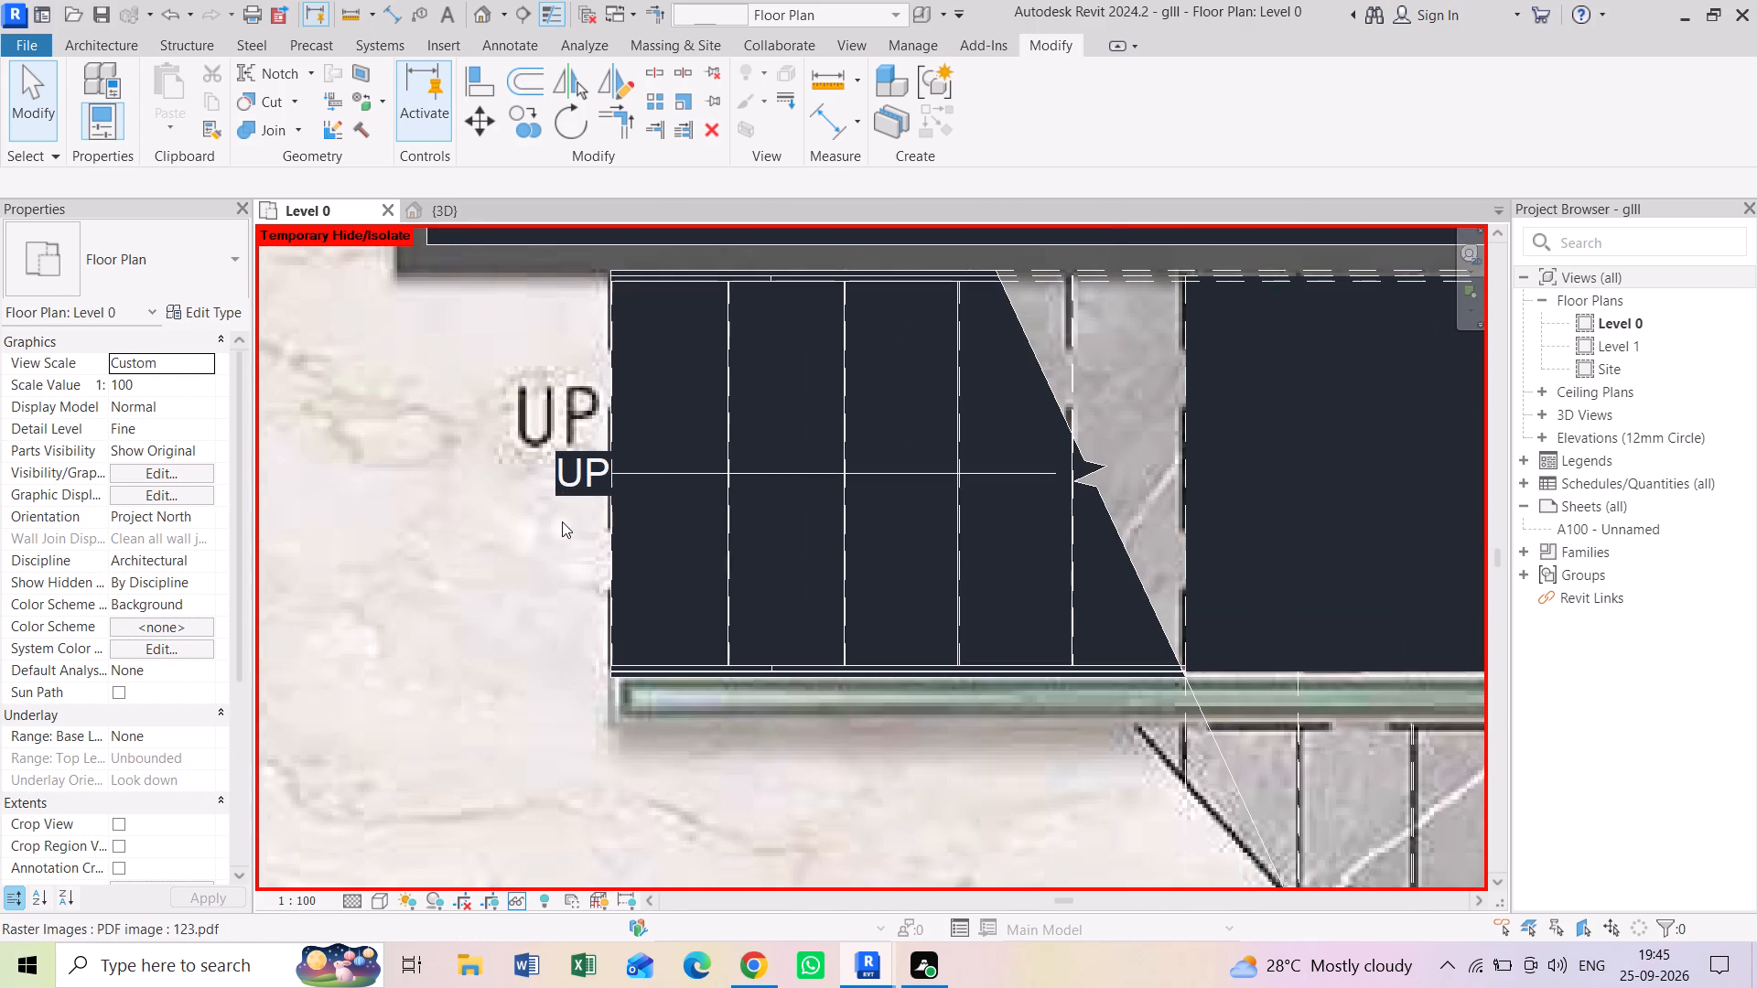
Switch to the 3D view and examine the staircase's flights, midlanding and railings from several angles.
{"action": "left_click", "coordinate": [467, 215]}
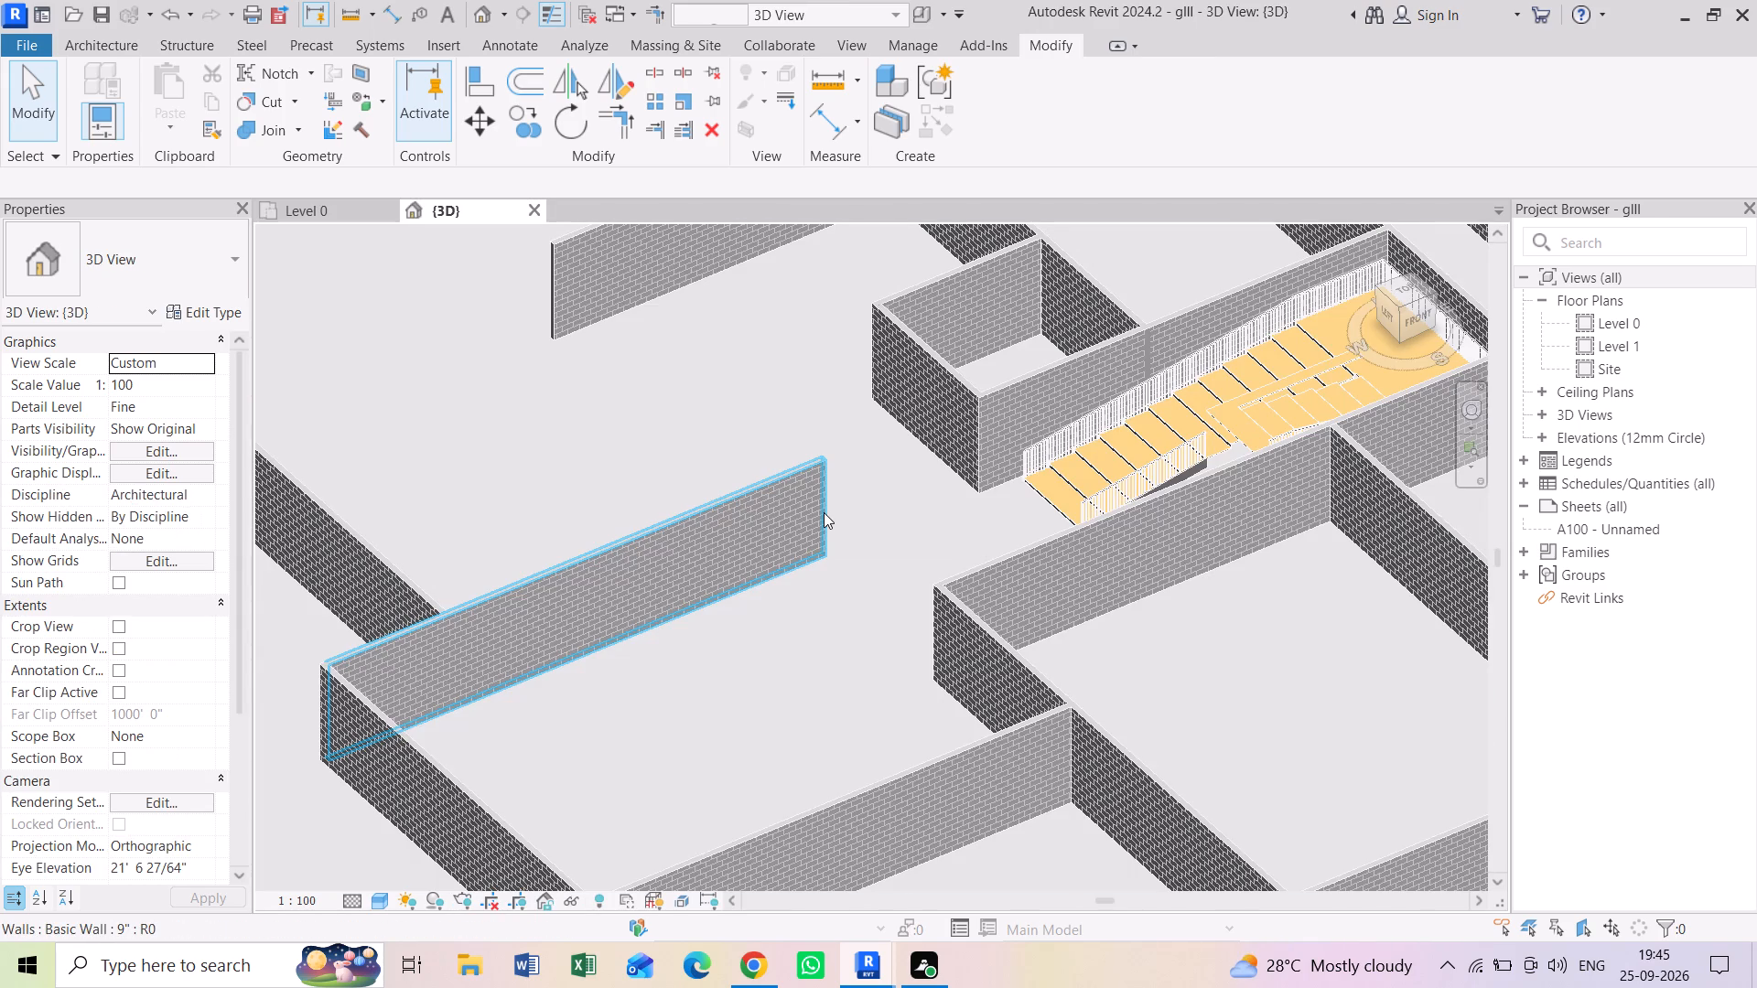
{"action": "scroll", "coordinate": [824, 512], "scroll_direction": "down", "scroll_amount": 3}
{"action": "middle_click_drag", "start_coordinate": [833, 530], "coordinate": [1045, 439], "text": "shift"}
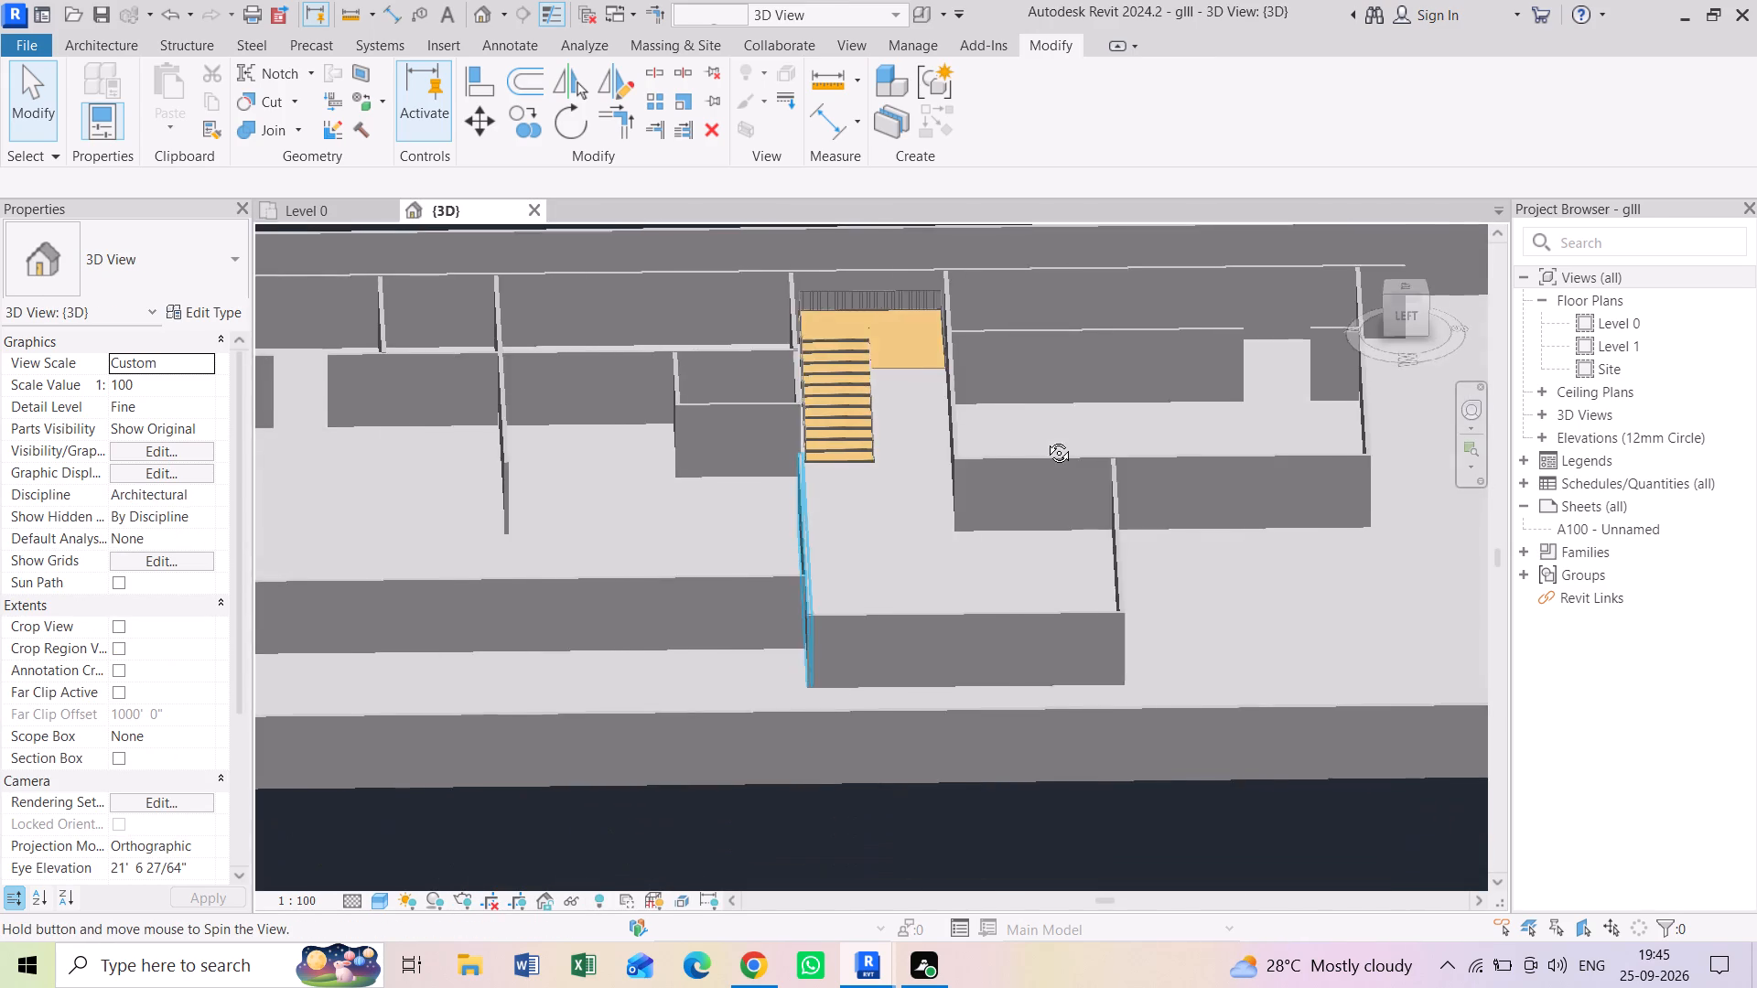
{"action": "middle_click_drag", "start_coordinate": [1045, 439], "coordinate": [1225, 537], "text": "shift"}
{"action": "key", "text": "Escape"}
{"action": "middle_click_drag", "start_coordinate": [911, 489], "coordinate": [721, 413], "text": "shift"}
{"action": "scroll", "coordinate": [635, 306], "scroll_direction": "up", "scroll_amount": 3}
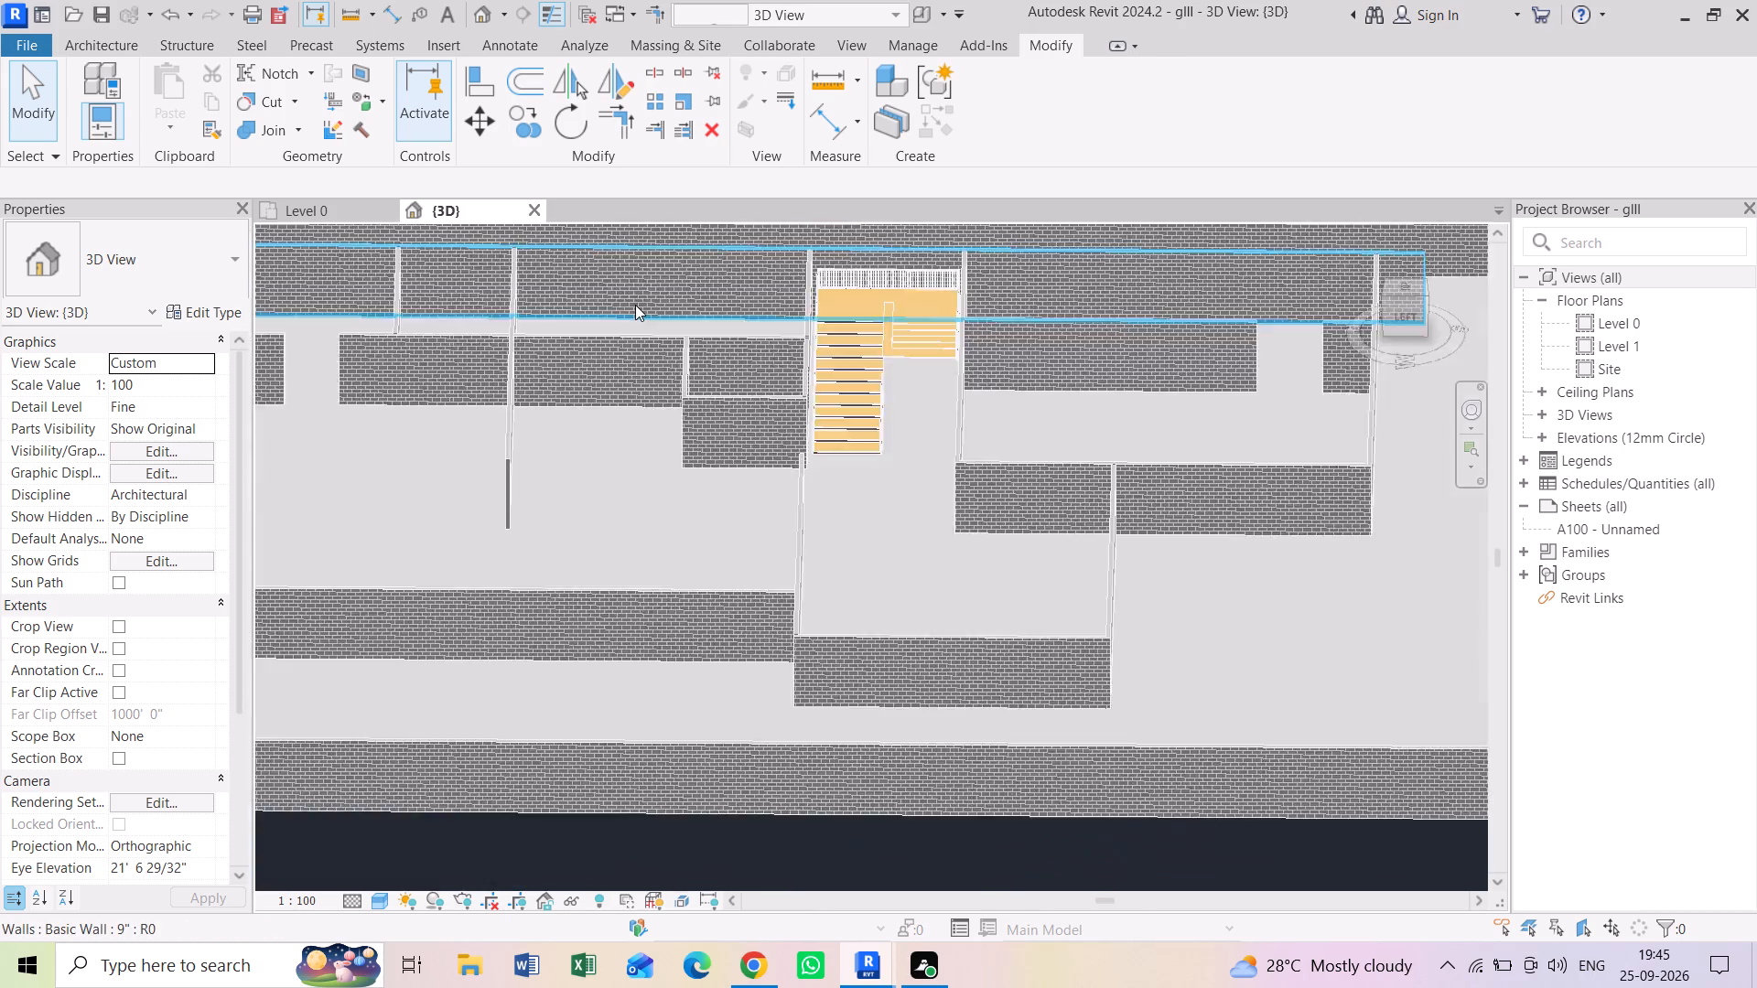
{"action": "scroll", "coordinate": [635, 305], "scroll_direction": "up", "scroll_amount": 2}
{"action": "middle_click_drag", "start_coordinate": [876, 479], "coordinate": [976, 382], "text": "shift"}
{"action": "scroll", "coordinate": [994, 455], "scroll_direction": "up", "scroll_amount": 2}
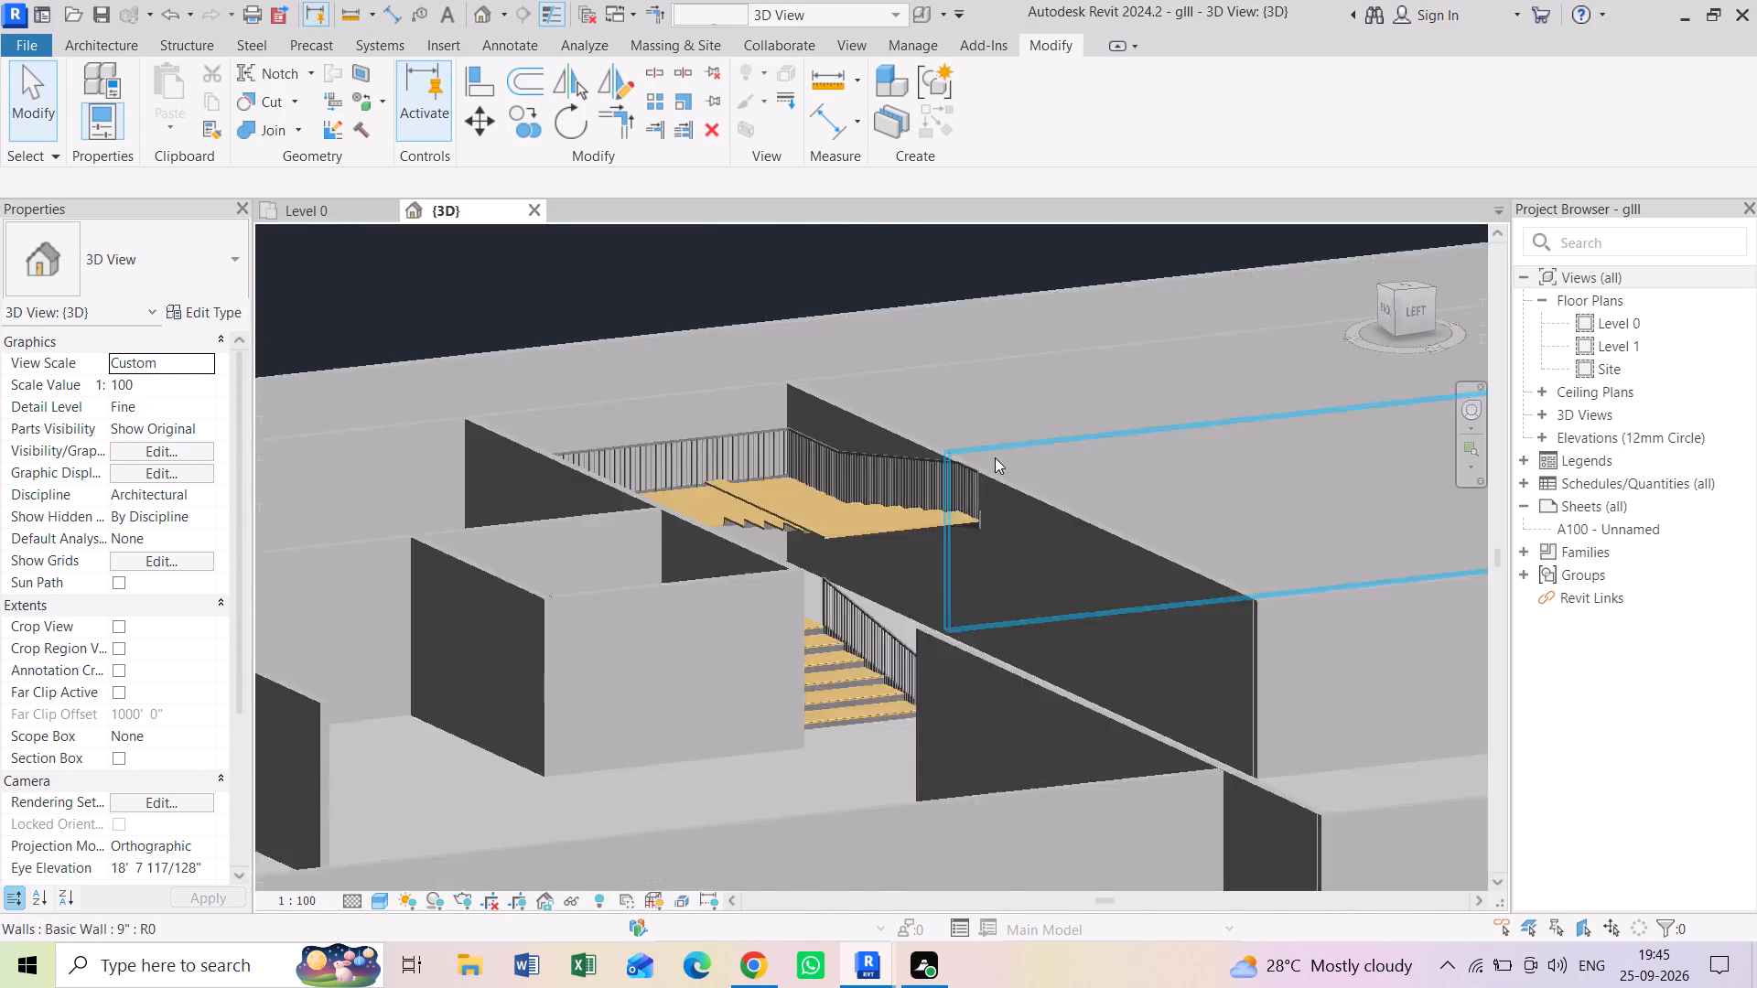
{"action": "scroll", "coordinate": [995, 457], "scroll_direction": "up", "scroll_amount": 2}
{"action": "middle_click_drag", "start_coordinate": [1000, 478], "coordinate": [986, 517], "text": "shift"}
{"action": "middle_click_drag", "start_coordinate": [651, 591], "coordinate": [652, 590], "text": "shift"}
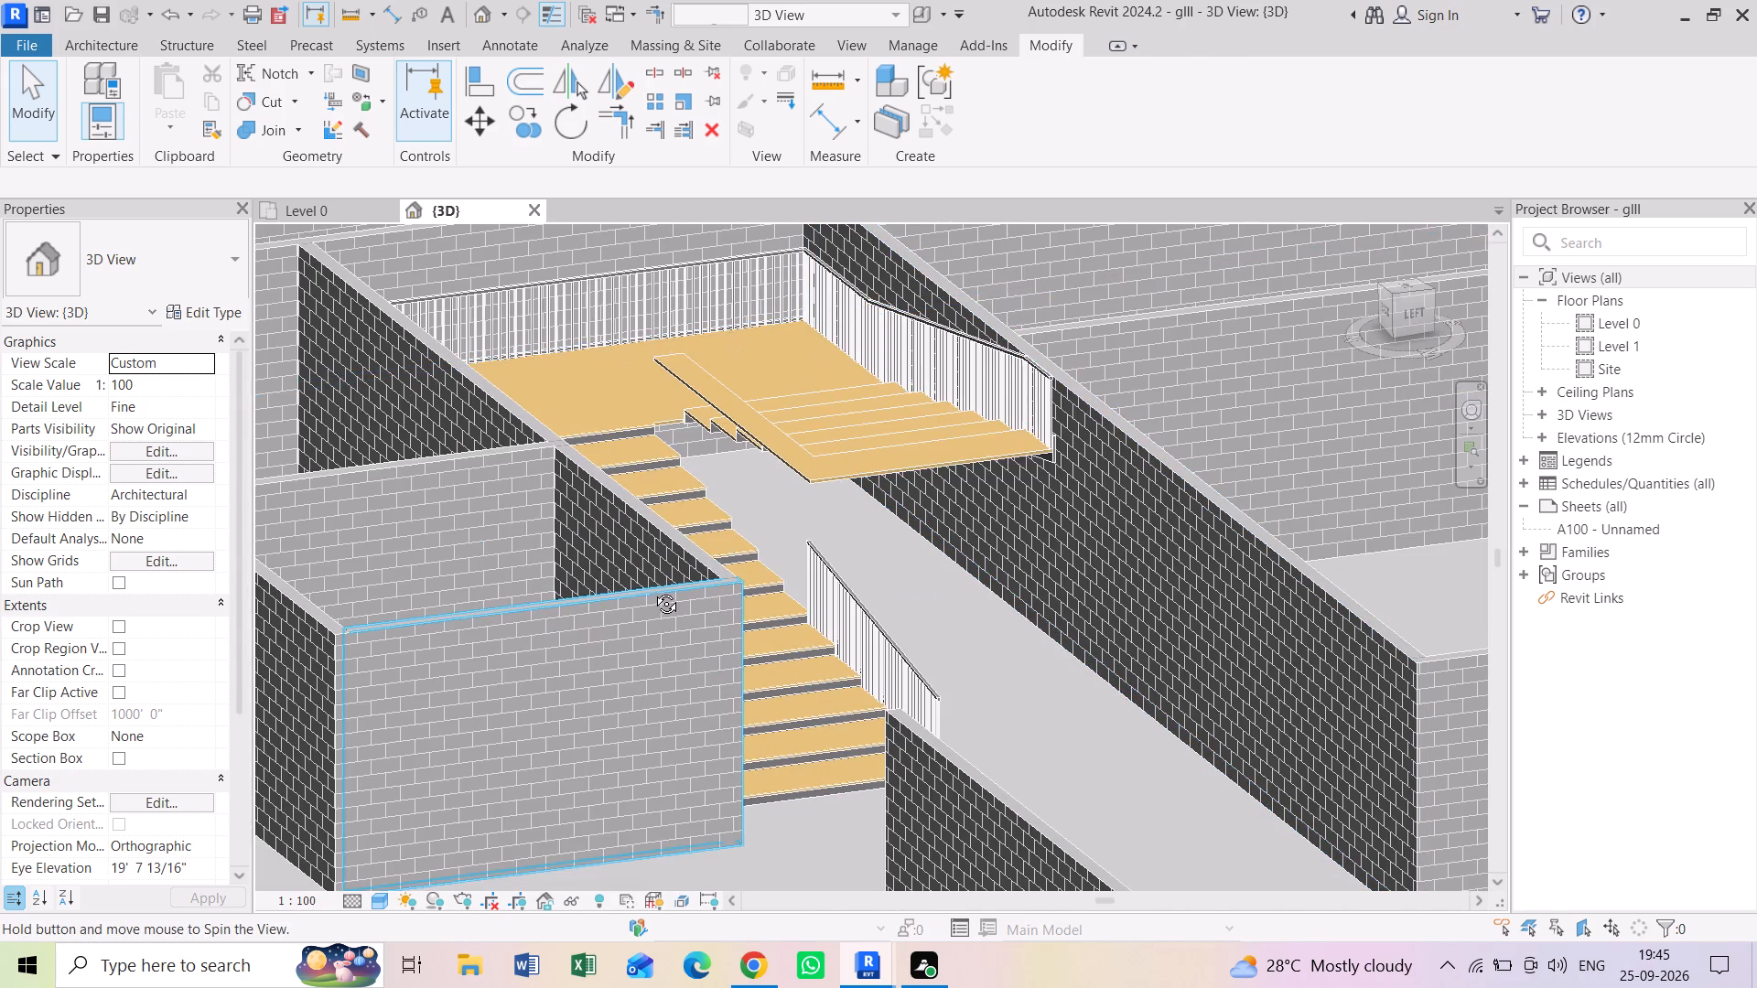
{"action": "middle_click_drag", "start_coordinate": [652, 590], "coordinate": [626, 612], "text": "shift"}
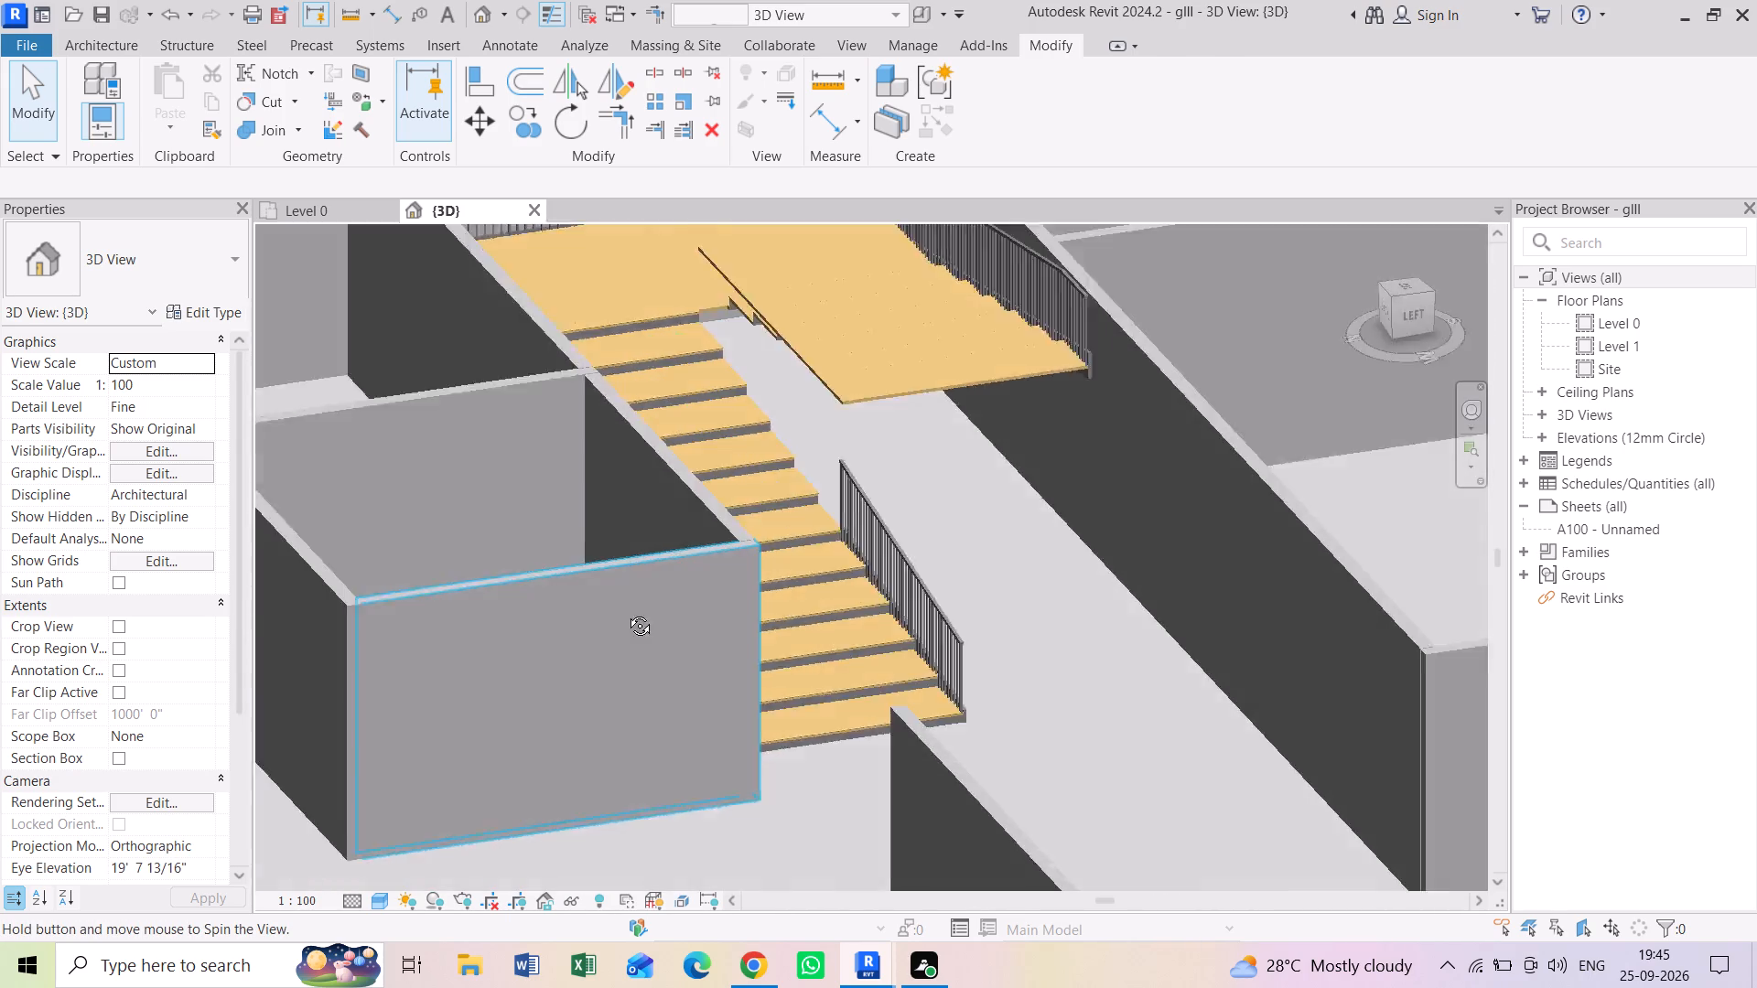
{"action": "middle_click_drag", "start_coordinate": [626, 612], "coordinate": [603, 584], "text": "shift"}
{"action": "middle_click_drag", "start_coordinate": [1157, 544], "coordinate": [811, 542]}
{"action": "middle_click_drag", "start_coordinate": [866, 581], "coordinate": [804, 547], "text": "shift"}
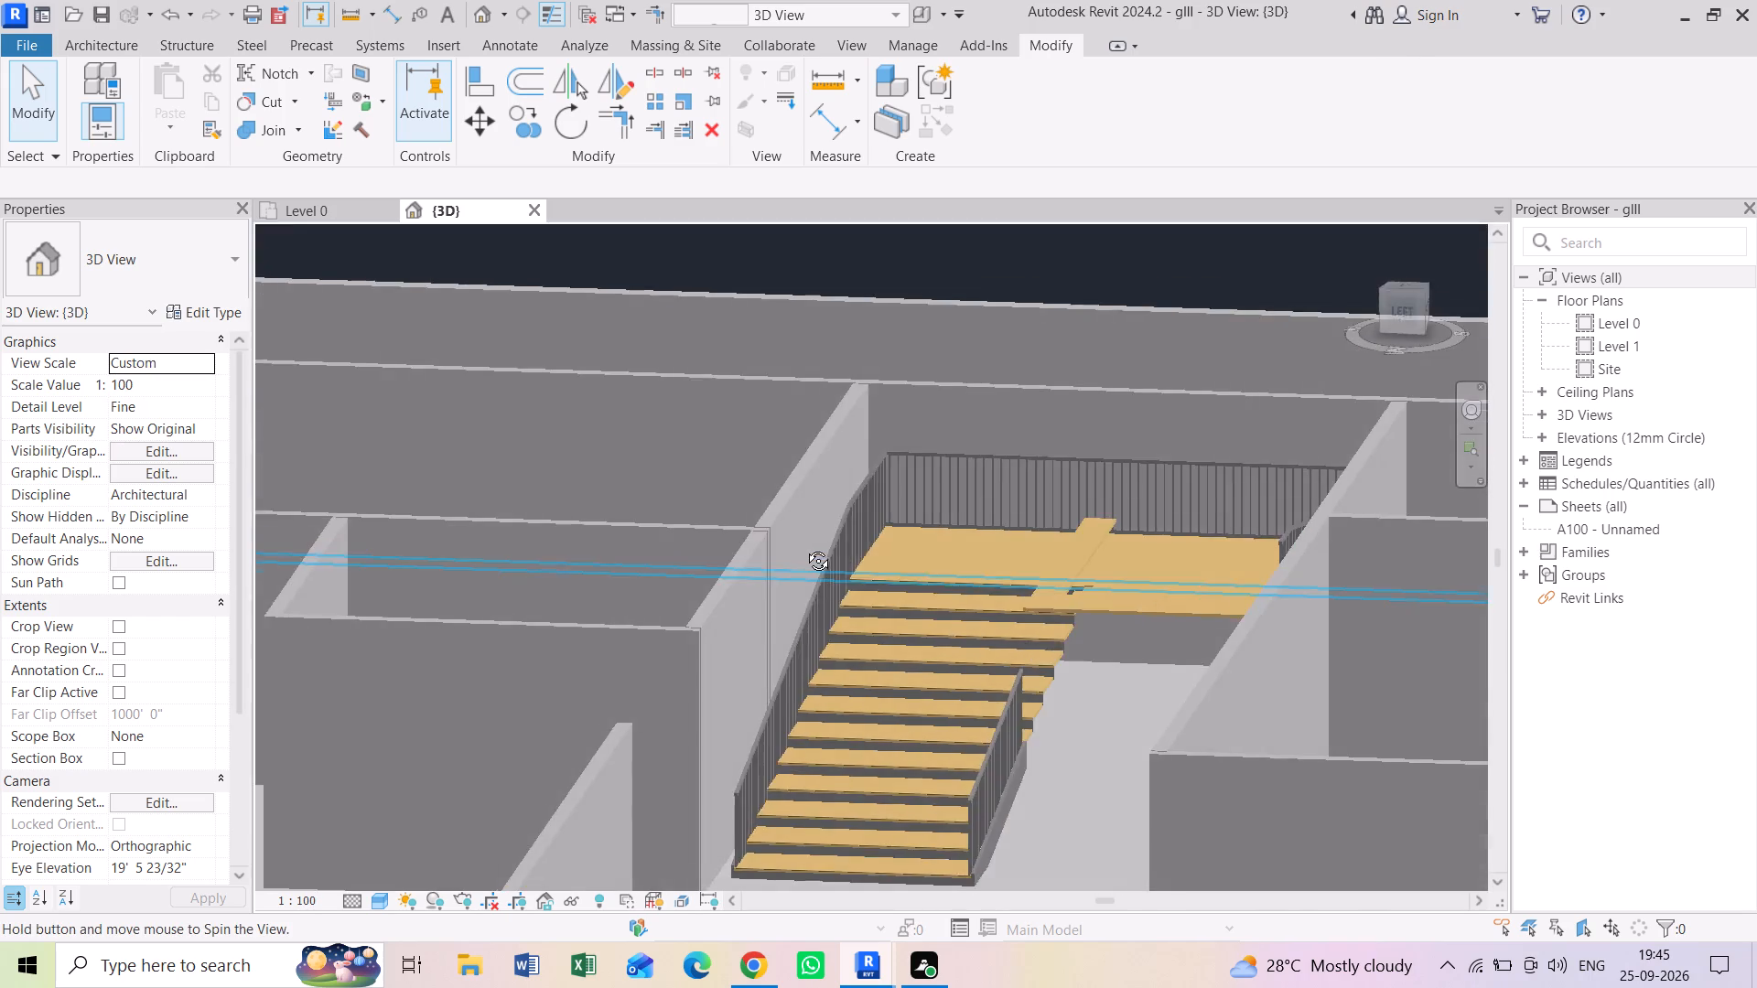
{"action": "middle_click_drag", "start_coordinate": [804, 547], "coordinate": [832, 582], "text": "shift"}
{"action": "scroll", "coordinate": [970, 682], "scroll_direction": "up", "scroll_amount": 1}
{"action": "middle_click_drag", "start_coordinate": [970, 682], "coordinate": [961, 660], "text": "shift"}
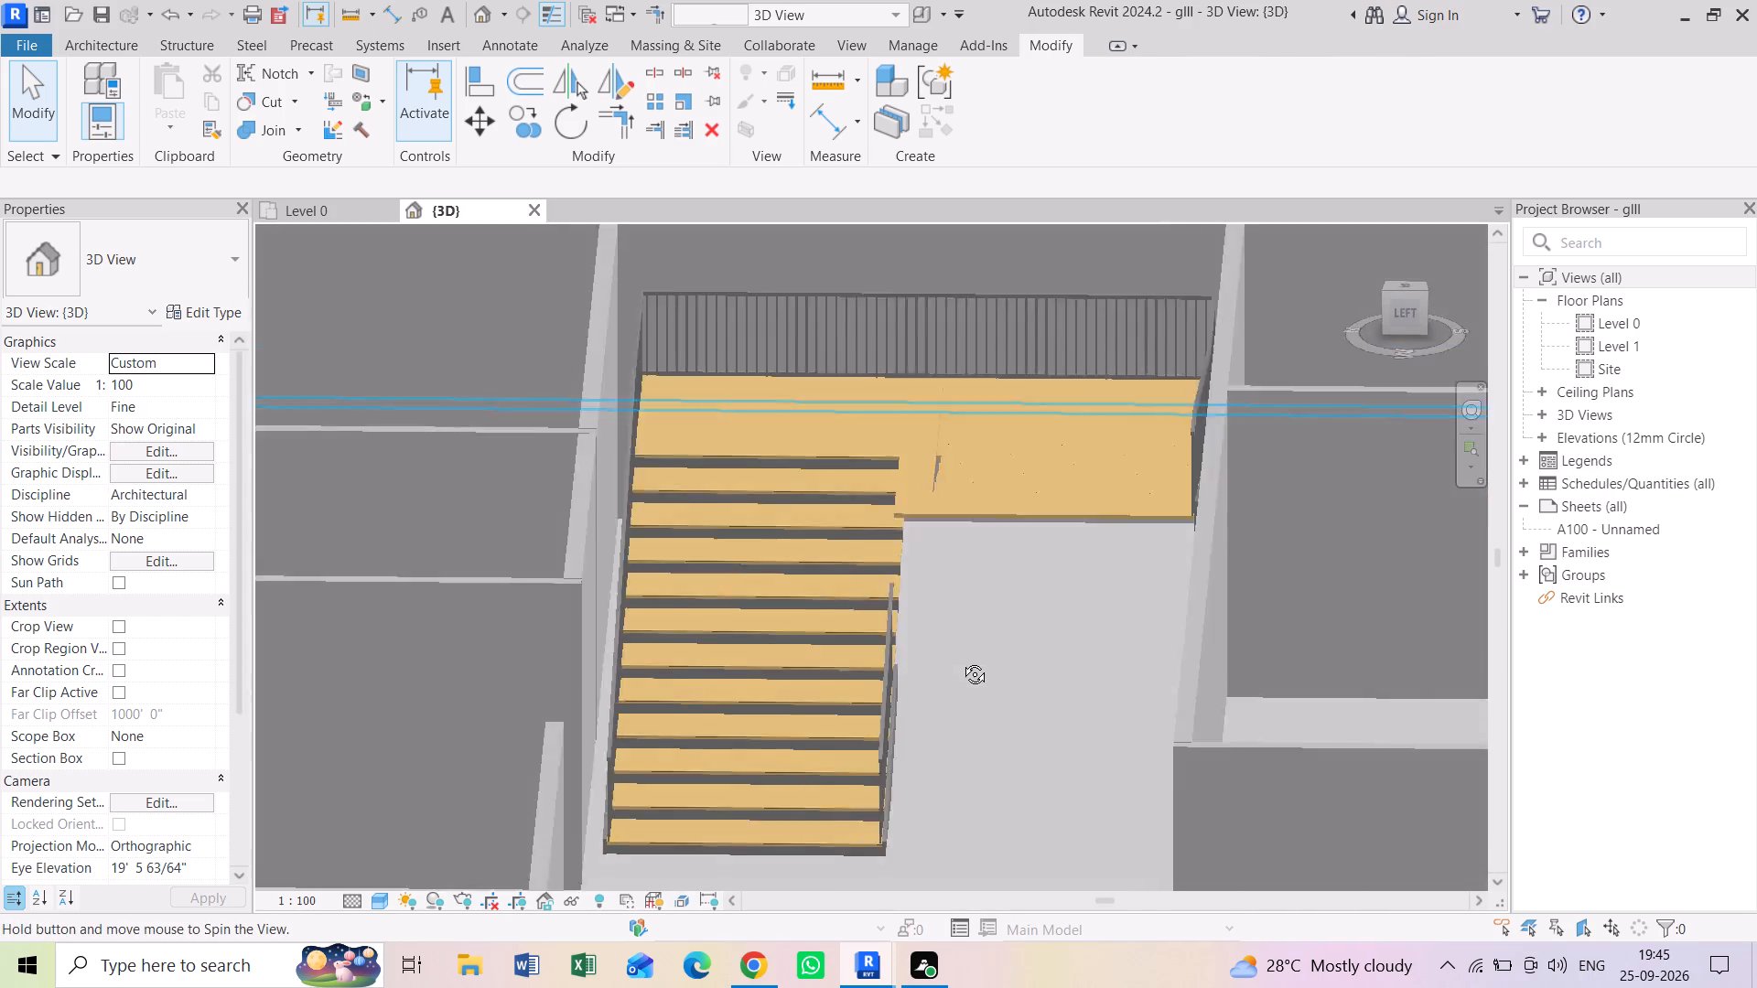
{"action": "middle_click_drag", "start_coordinate": [961, 660], "coordinate": [954, 617], "text": "shift"}
{"action": "middle_click_drag", "start_coordinate": [922, 725], "coordinate": [955, 757], "text": "shift"}
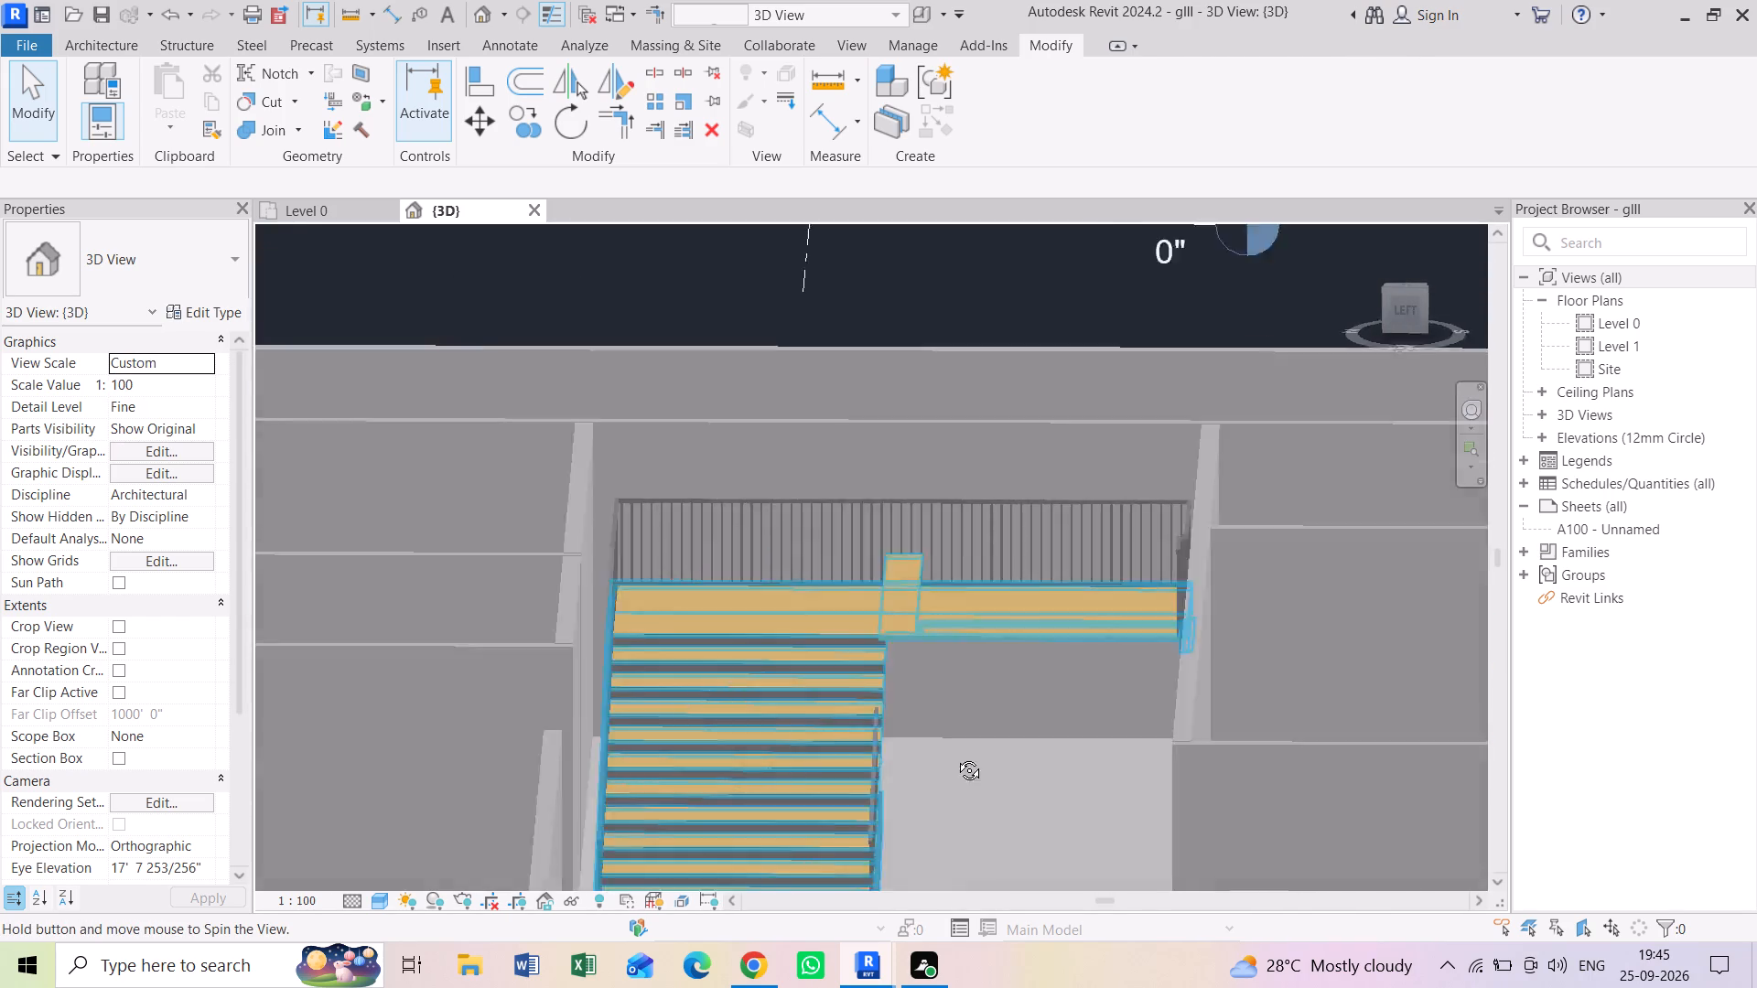
{"action": "middle_click_drag", "start_coordinate": [955, 757], "coordinate": [972, 778], "text": "shift"}
Delete both 1100mm railings from the staircase, the inner one and the one along the outer walls.
{"action": "left_click", "coordinate": [716, 691]}
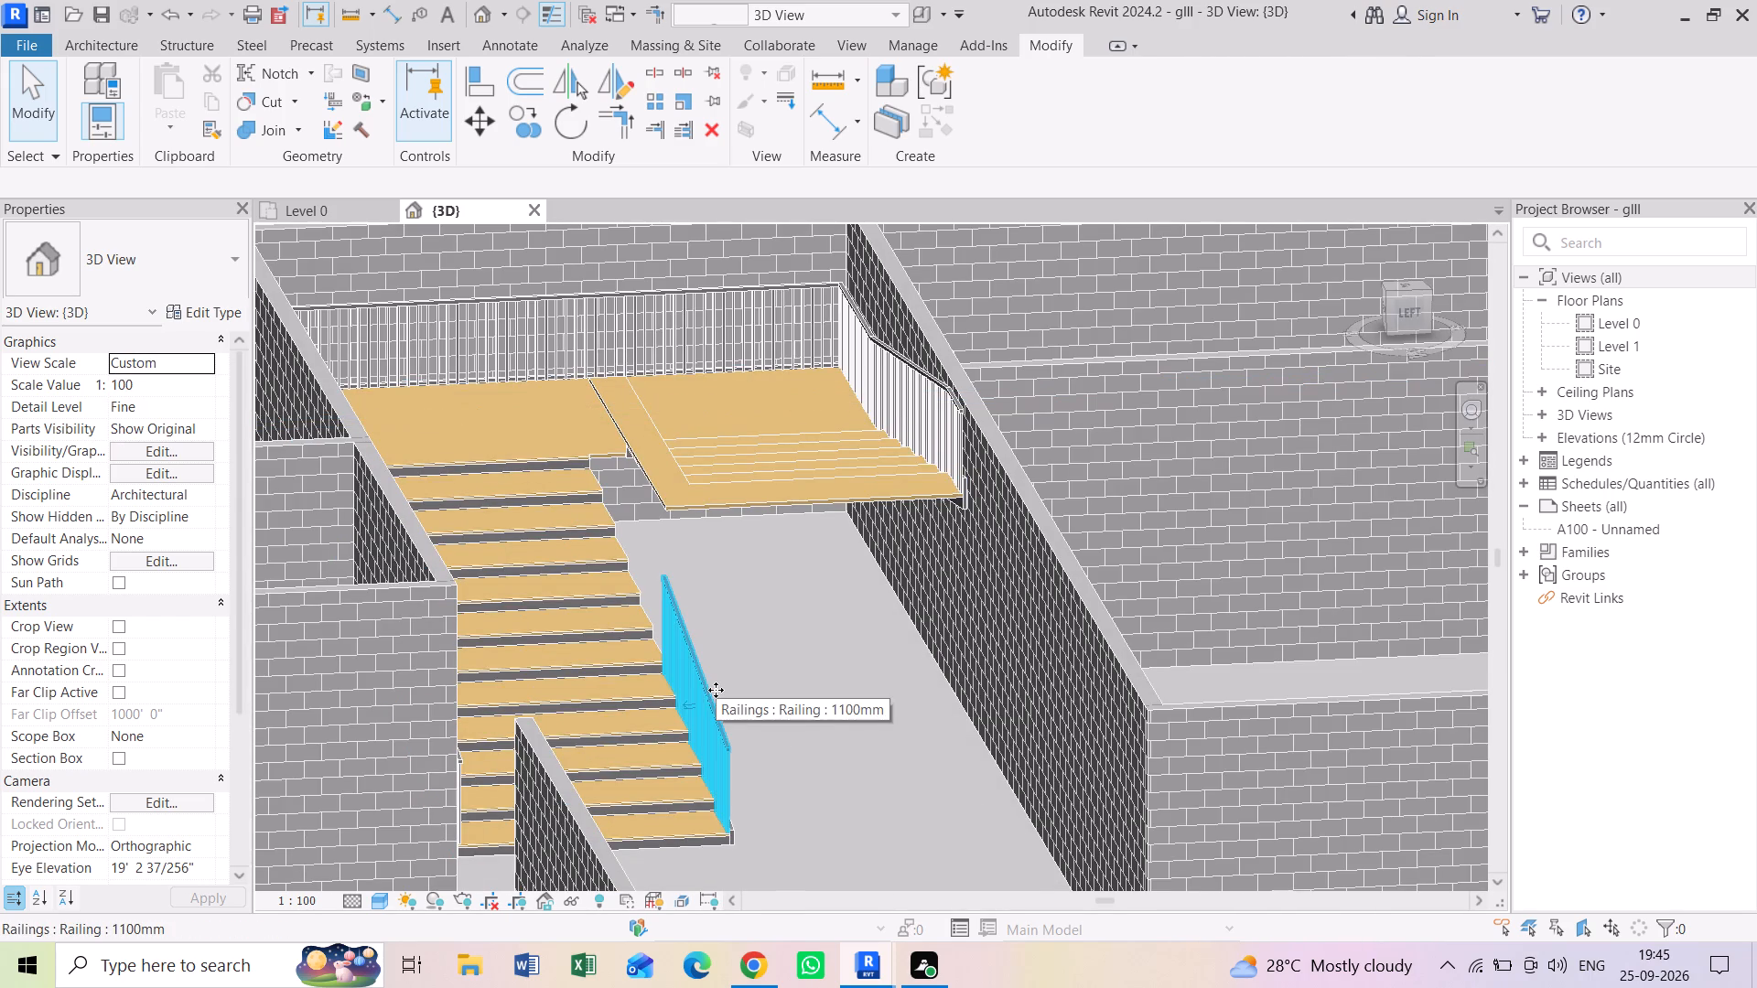
{"action": "key", "text": "Delete"}
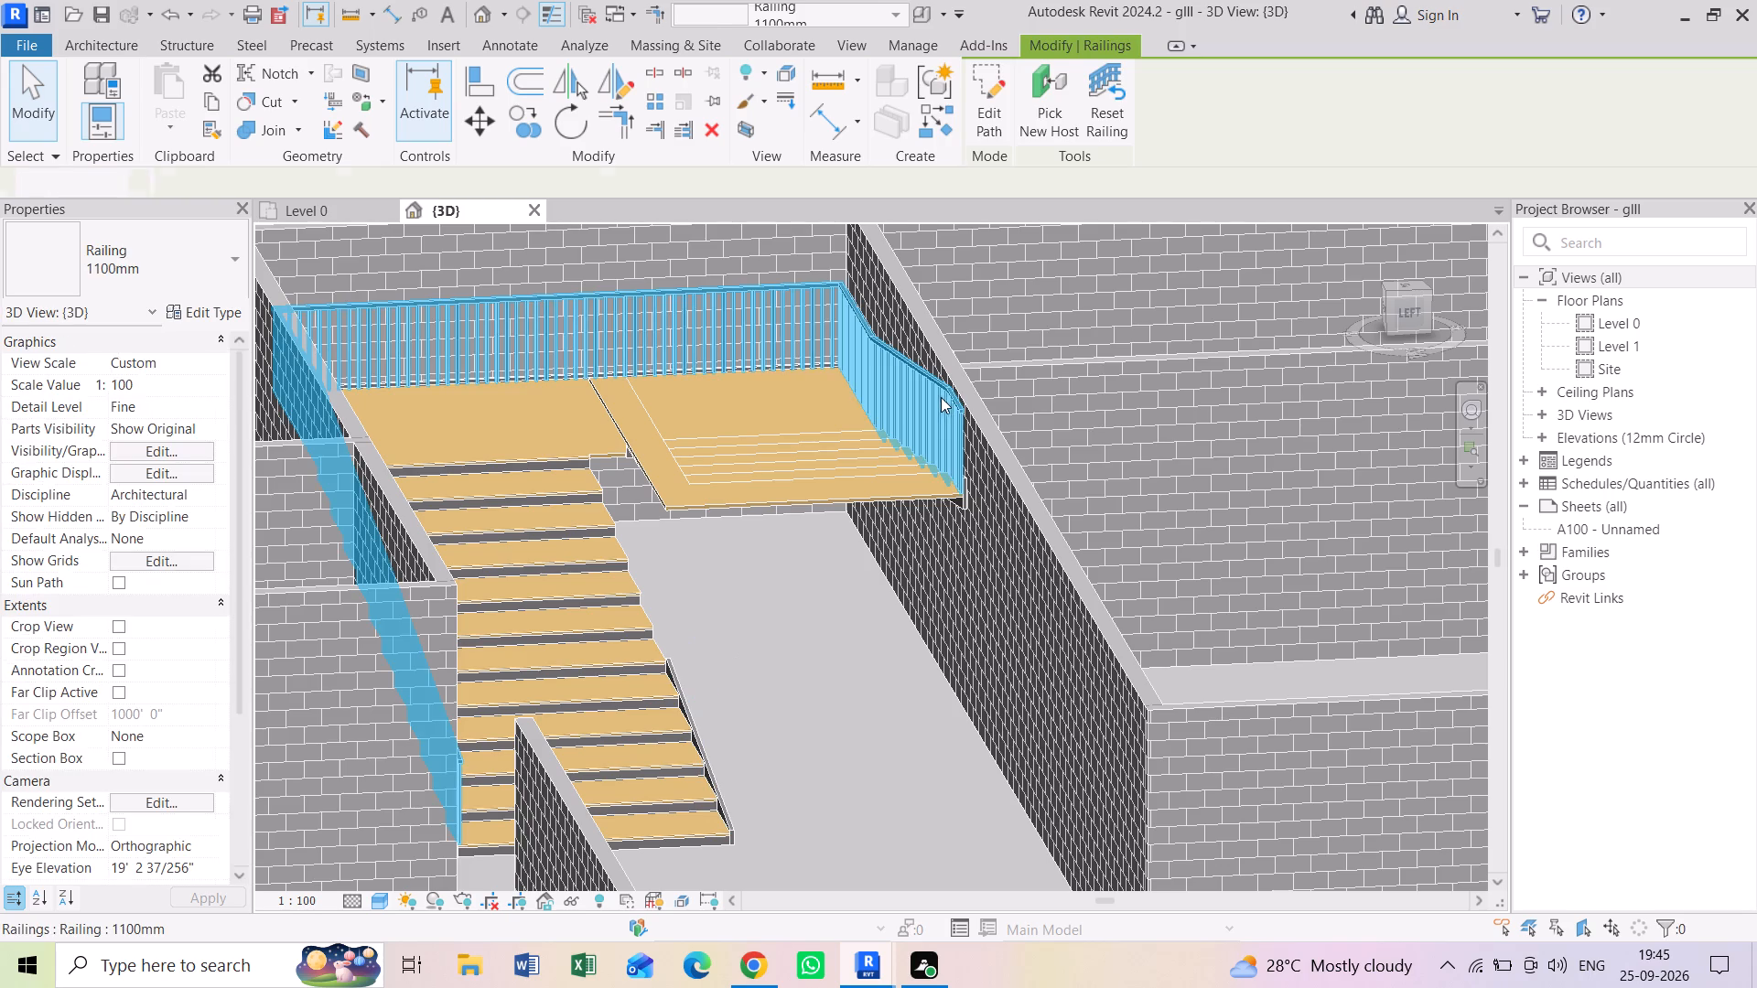
{"action": "left_click", "coordinate": [940, 397]}
{"action": "key", "text": "Delete"}
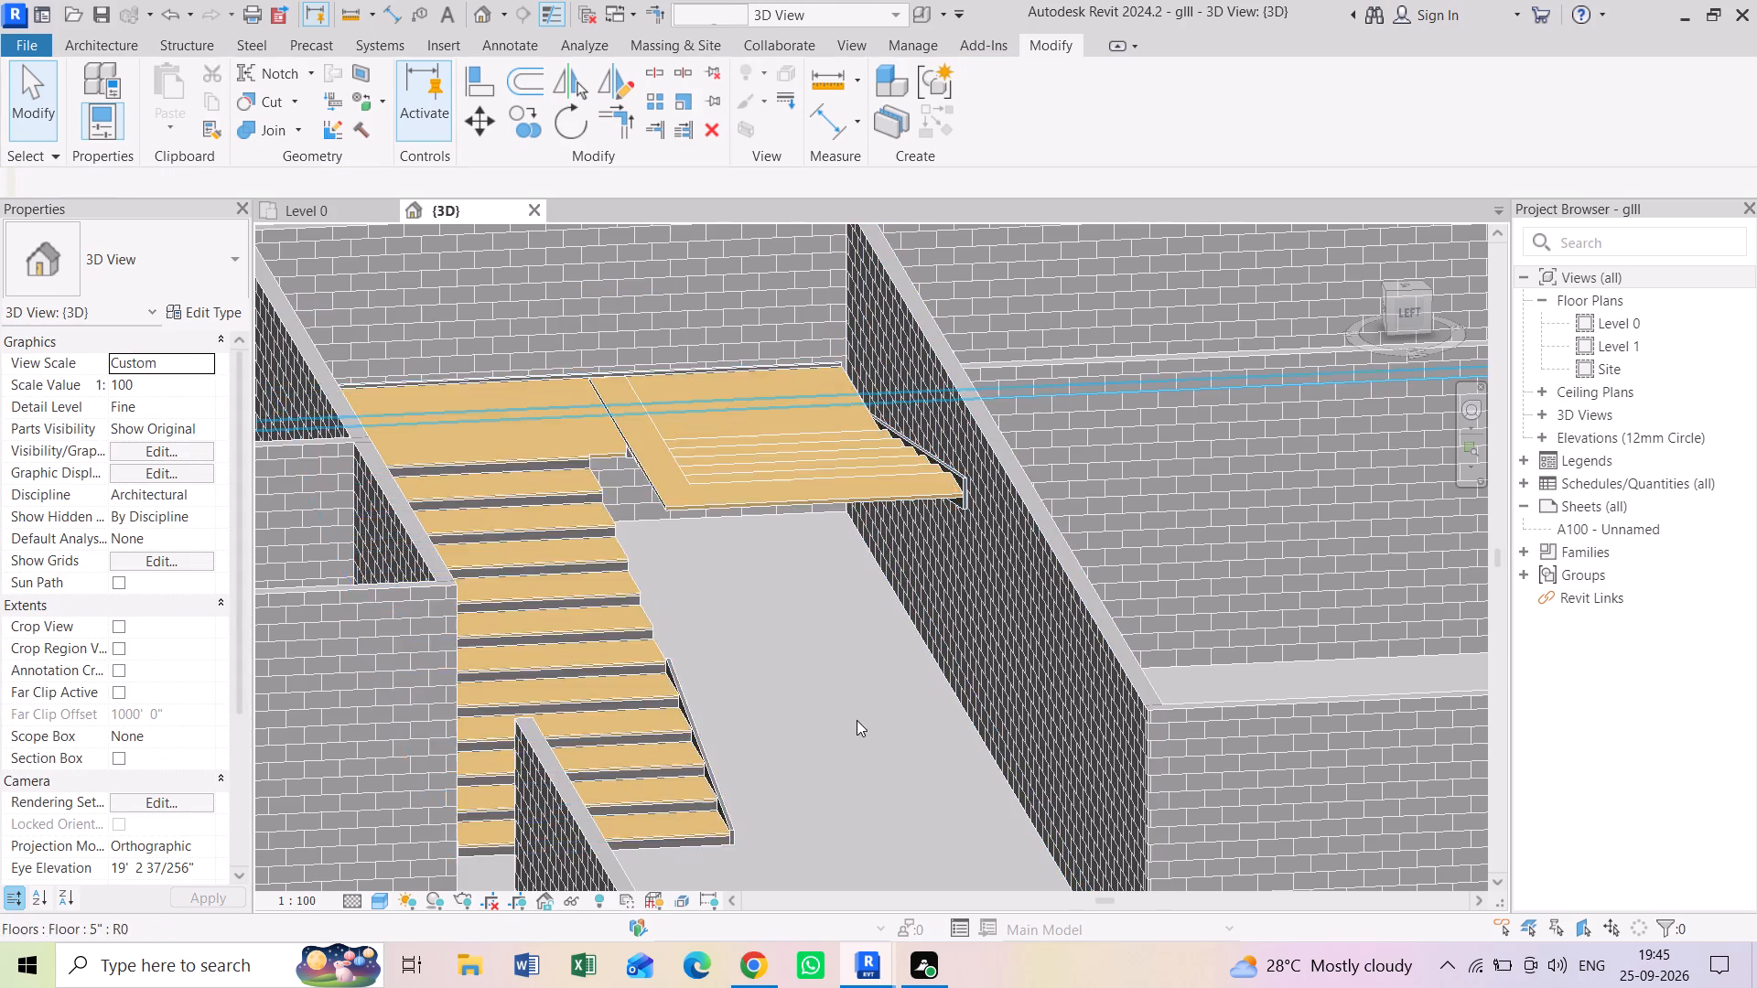
Open the stair's run sketch and extend the short return flight's inner boundary line to meet the end of its last riser.
{"action": "middle_click_drag", "start_coordinate": [857, 720], "coordinate": [732, 699], "text": "shift"}
{"action": "middle_click_drag", "start_coordinate": [846, 651], "coordinate": [931, 725], "text": "shift"}
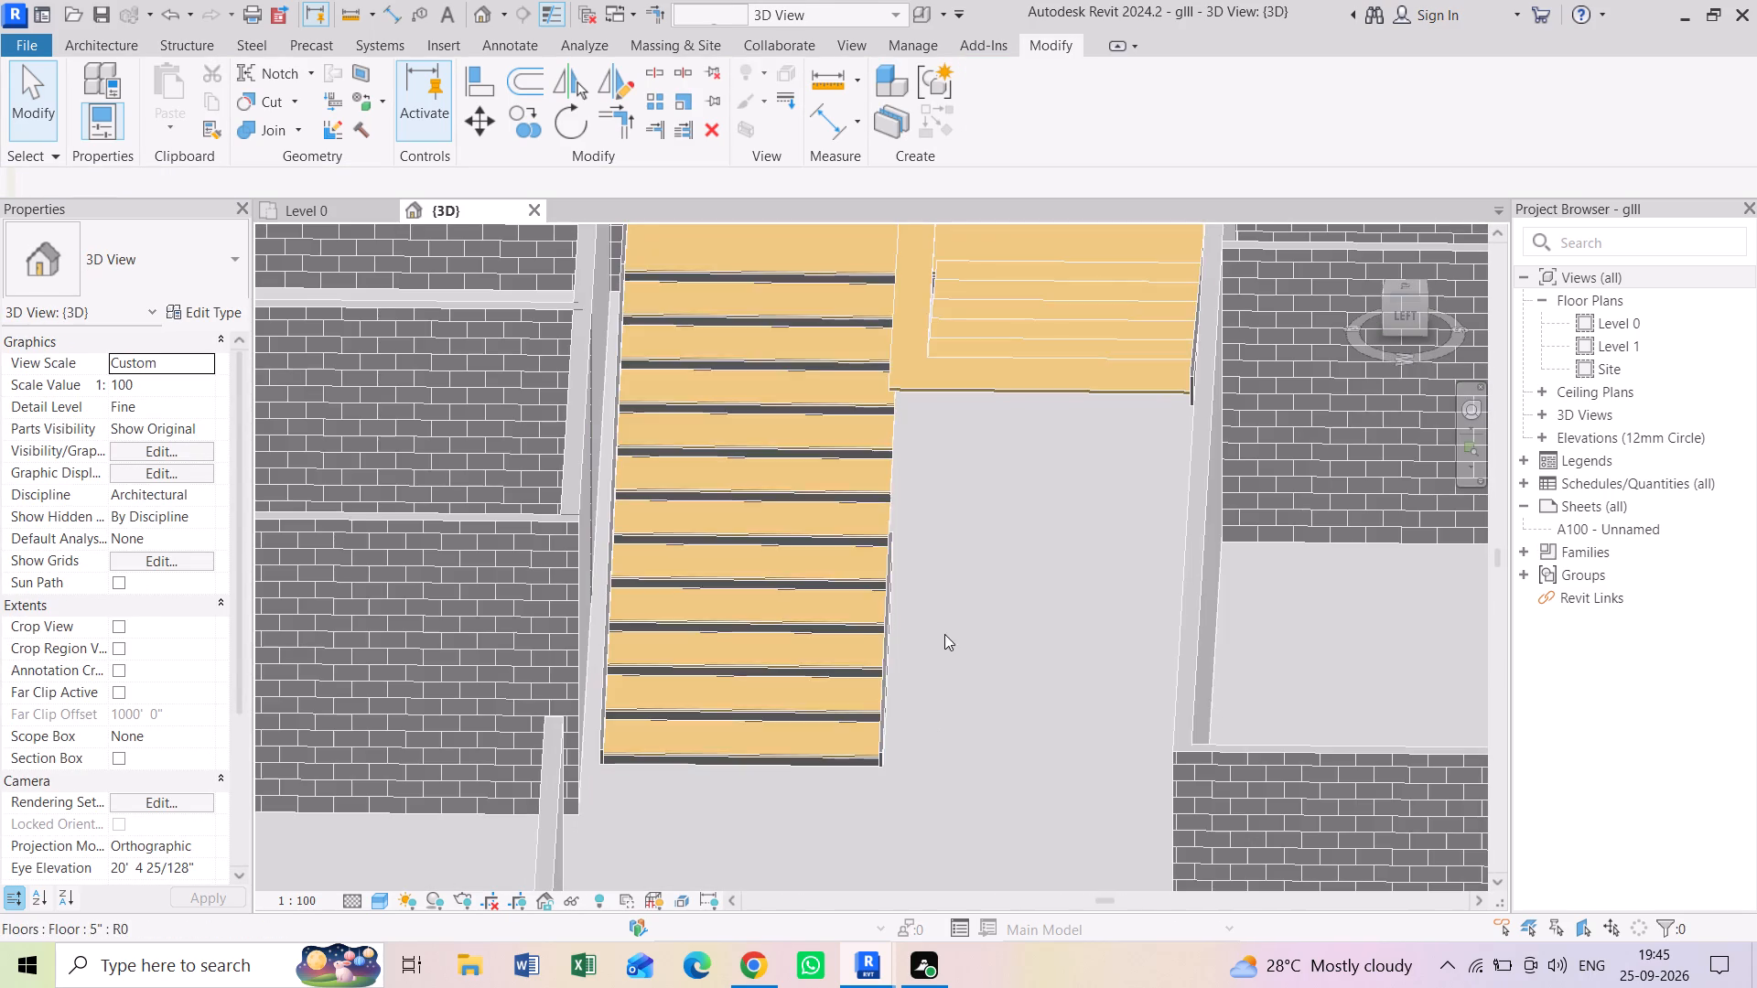
{"action": "middle_click_drag", "start_coordinate": [868, 534], "coordinate": [846, 504], "text": "shift"}
{"action": "scroll", "coordinate": [1090, 412], "scroll_direction": "up", "scroll_amount": 2}
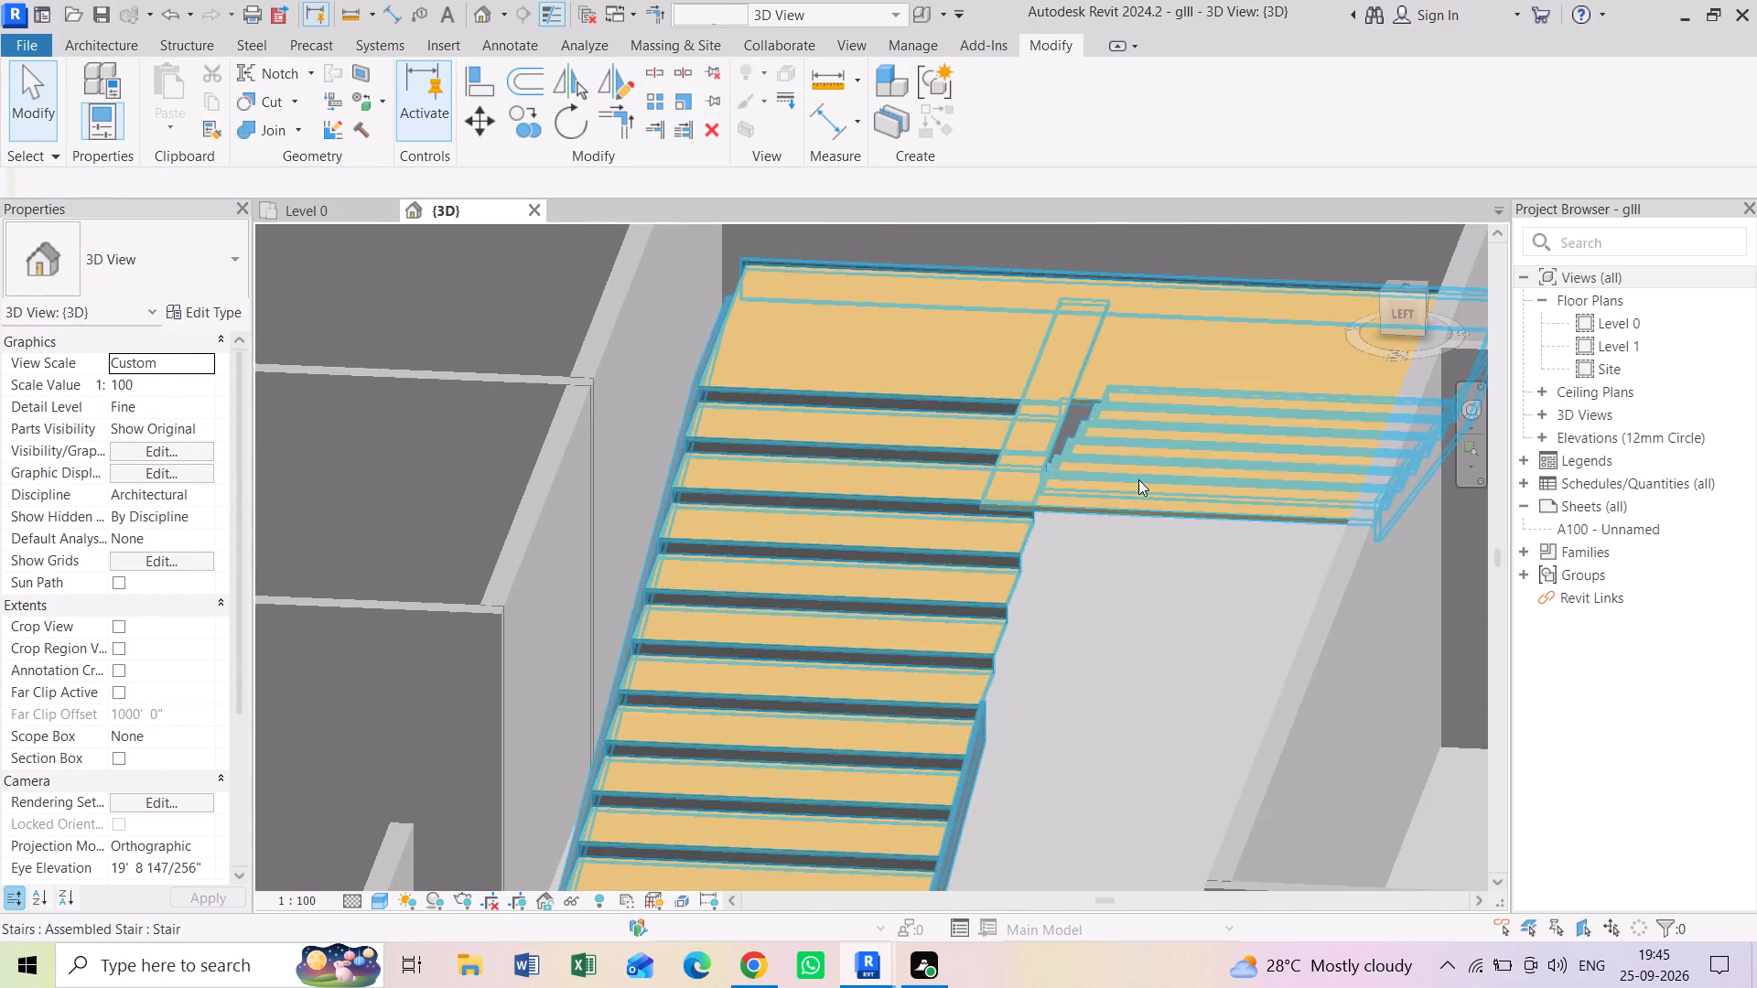
{"action": "left_click", "coordinate": [1140, 481]}
{"action": "double_click", "coordinate": [1134, 500]}
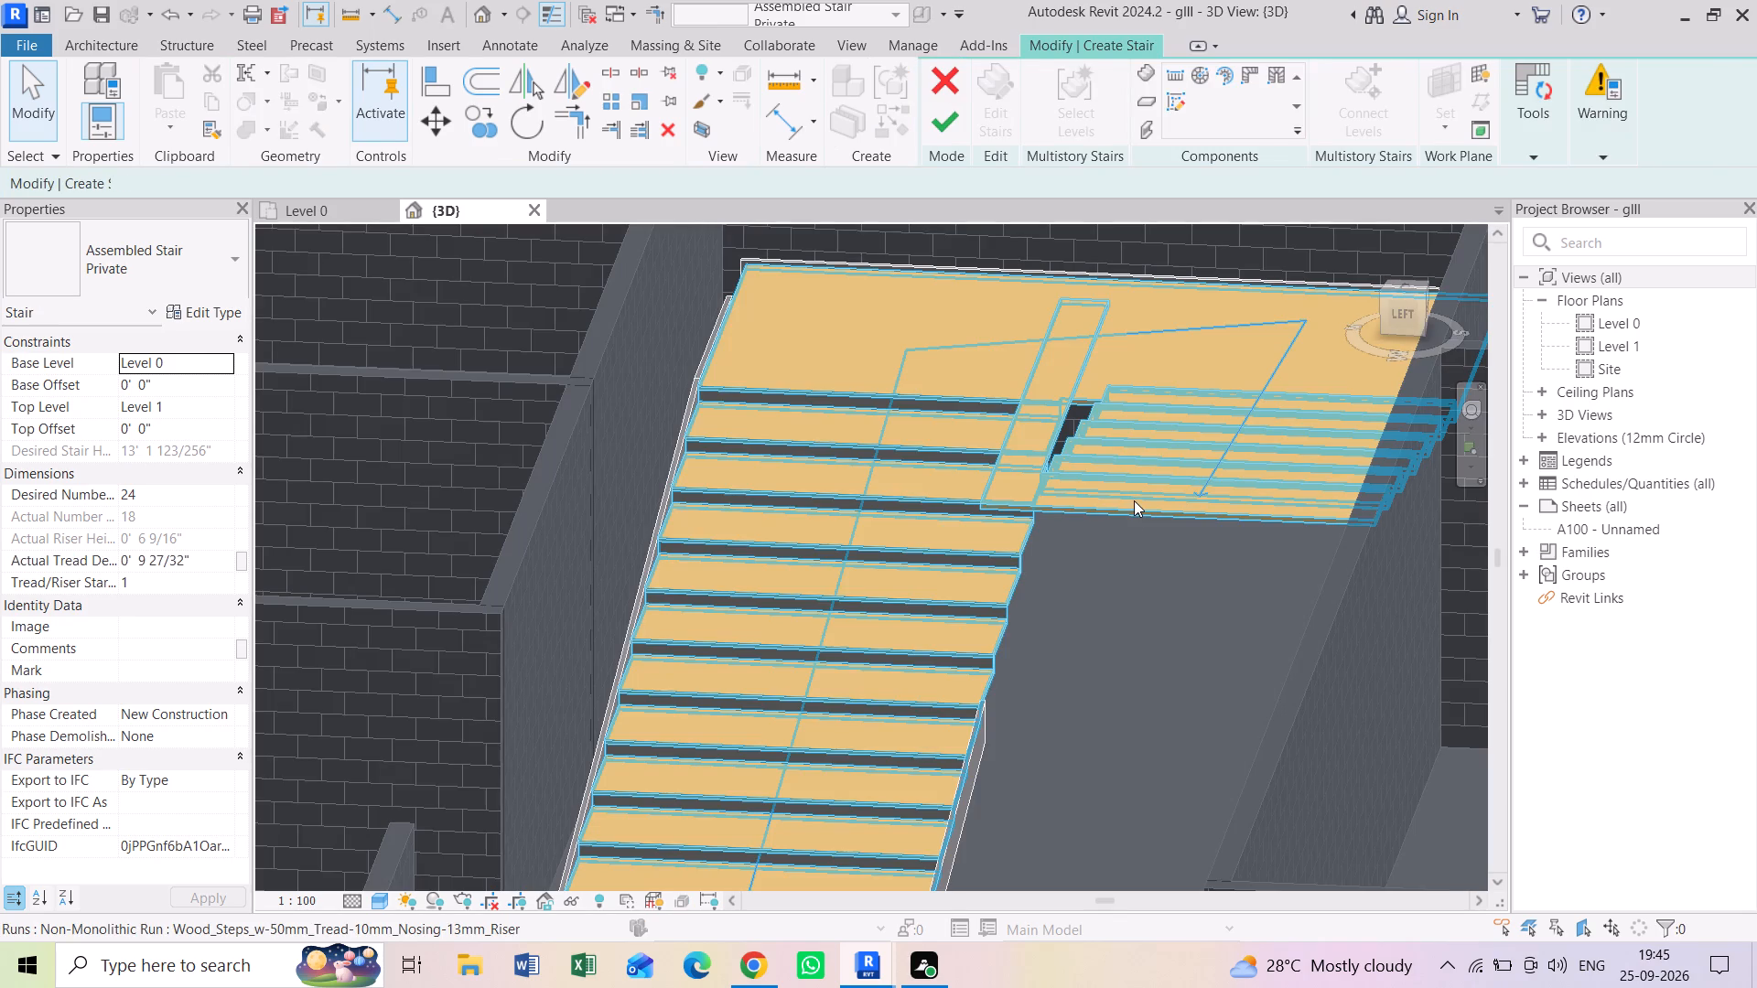
{"action": "double_click", "coordinate": [1127, 484]}
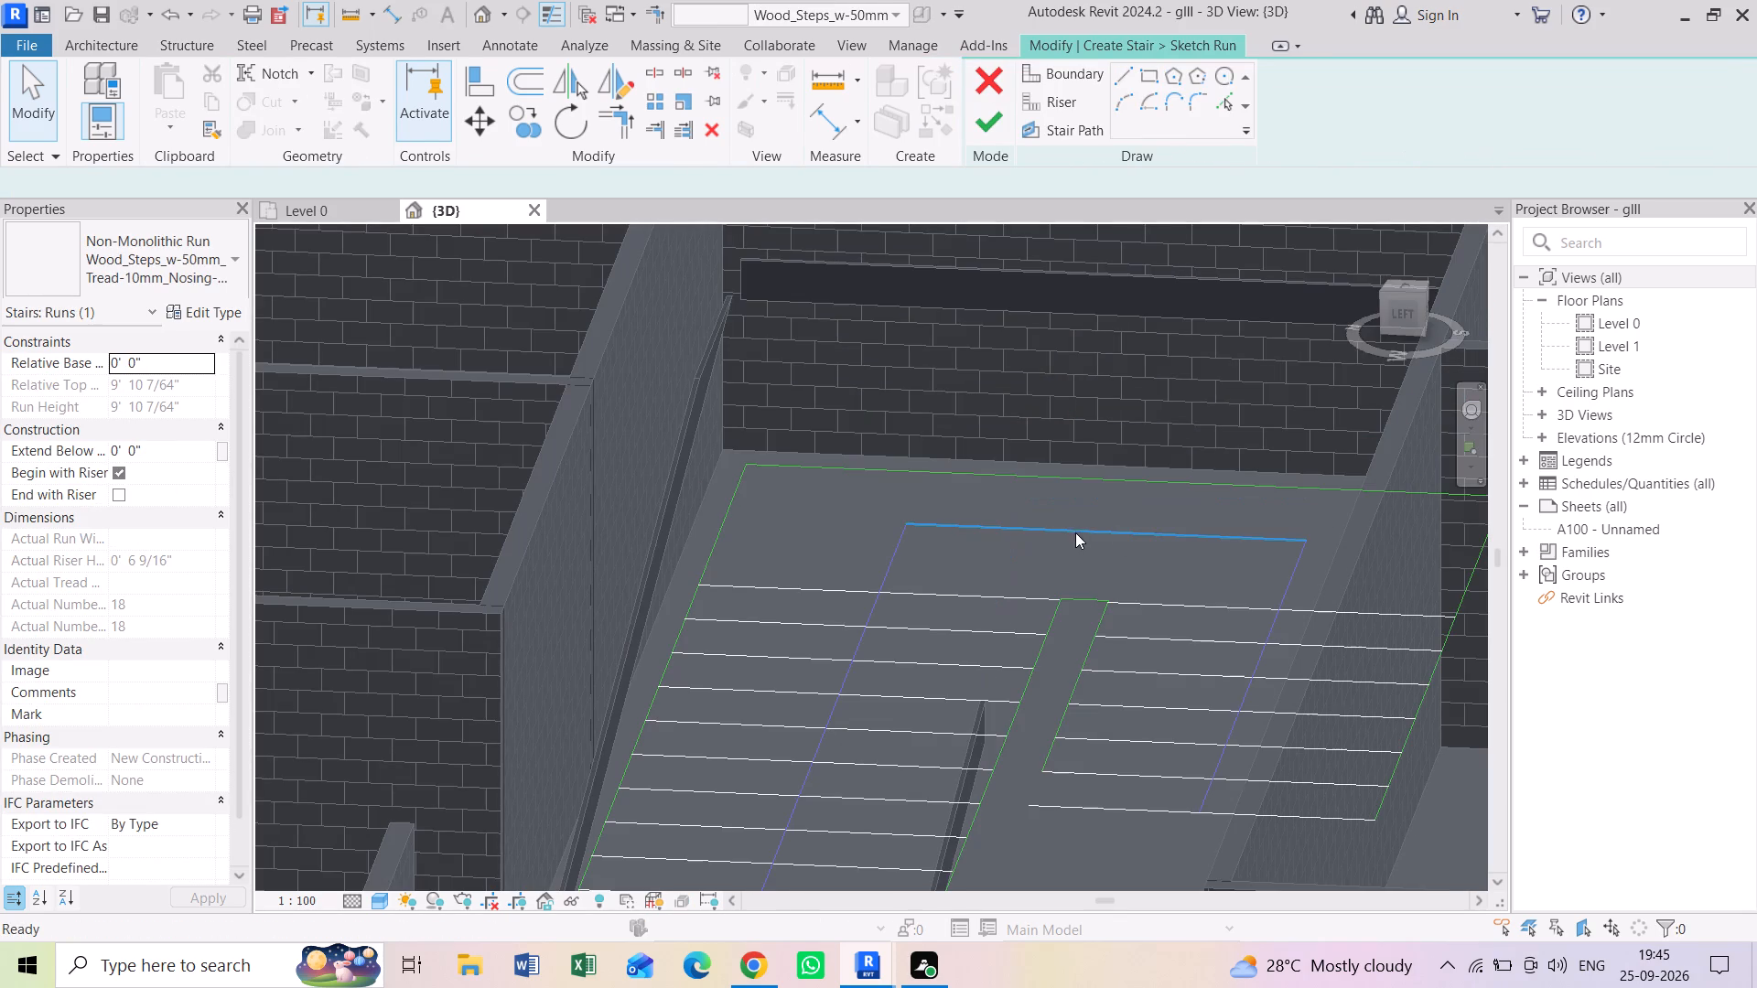
{"action": "scroll", "coordinate": [1077, 537], "scroll_direction": "down", "scroll_amount": 2}
{"action": "middle_click_drag", "start_coordinate": [1108, 491], "coordinate": [1131, 551], "text": "shift"}
{"action": "scroll", "coordinate": [934, 539], "scroll_direction": "up", "scroll_amount": 1}
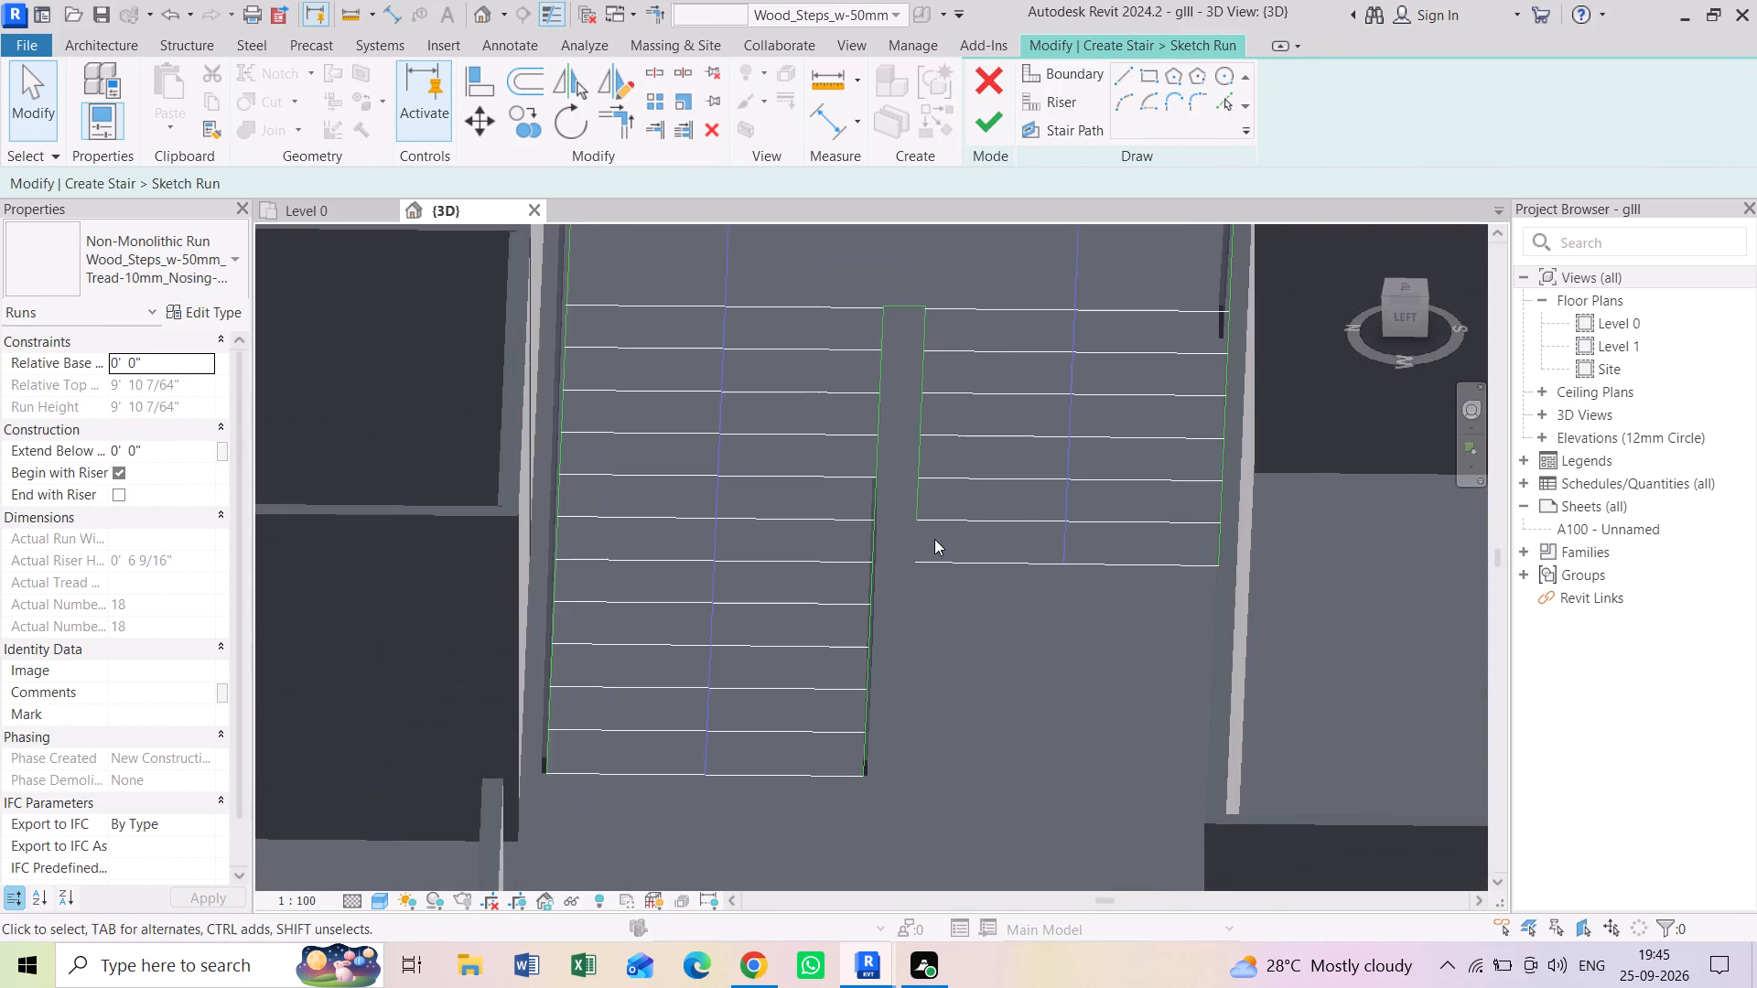
{"action": "left_click", "coordinate": [918, 499]}
{"action": "scroll", "coordinate": [917, 498], "scroll_direction": "up", "scroll_amount": 2}
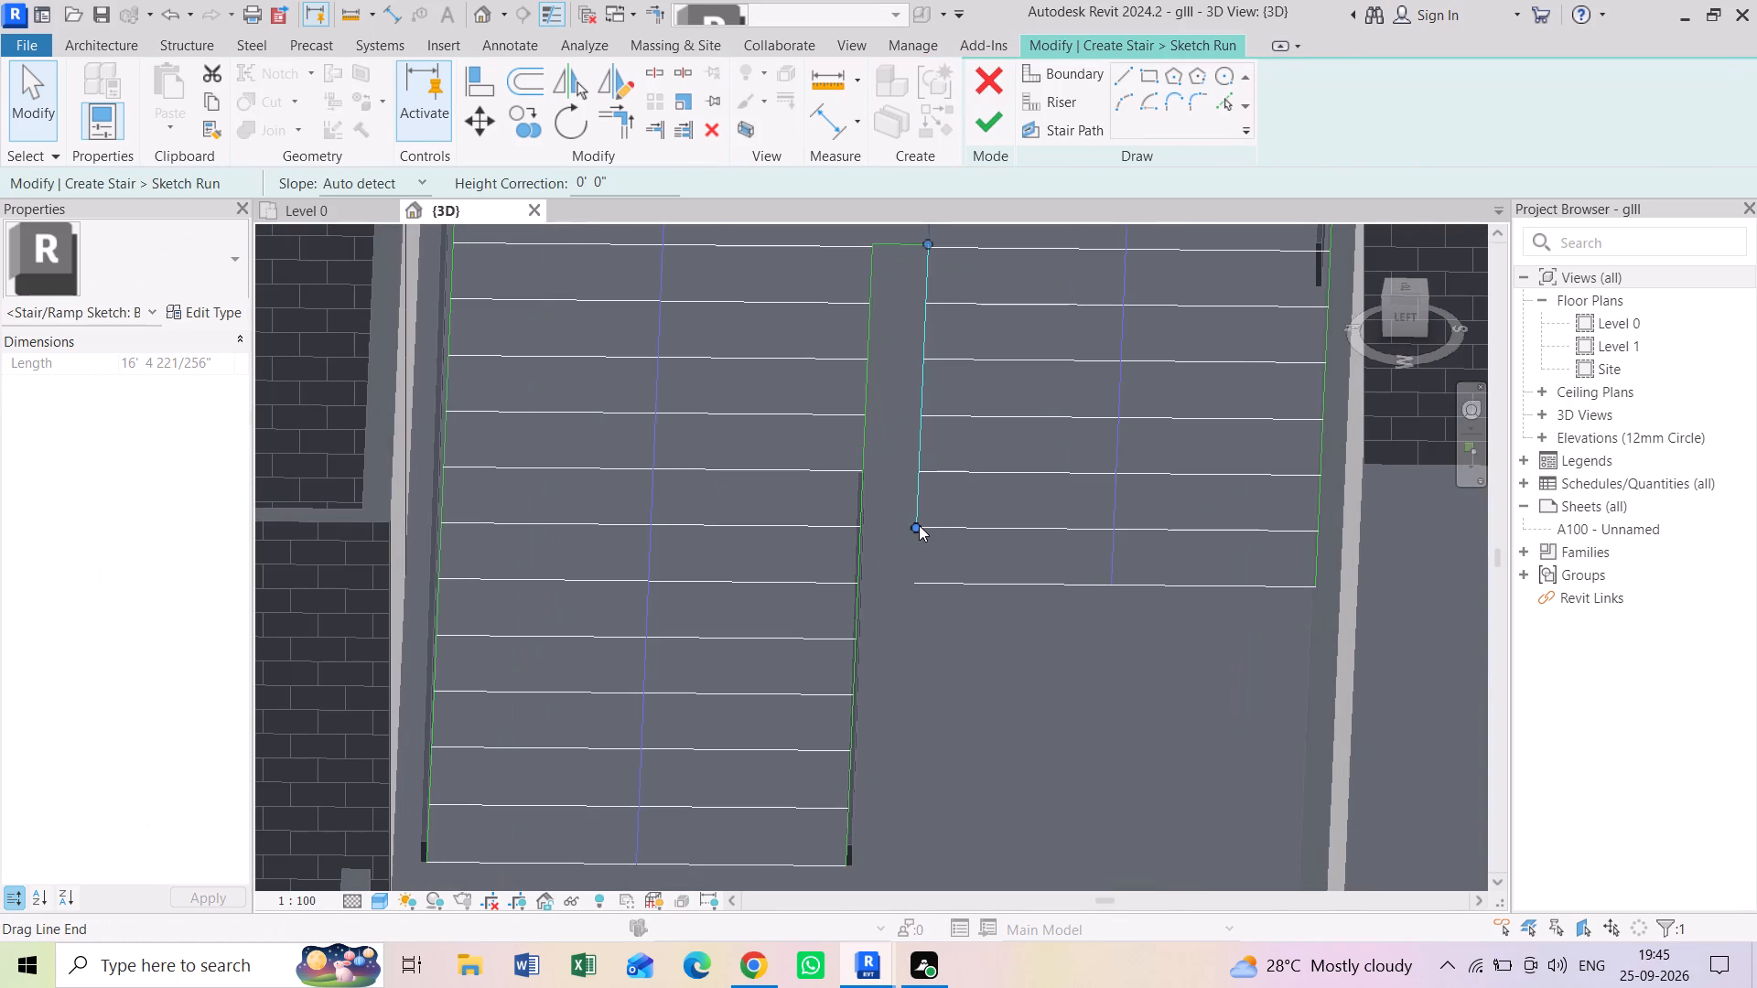
{"action": "left_click_drag", "start_coordinate": [907, 520], "coordinate": [921, 578]}
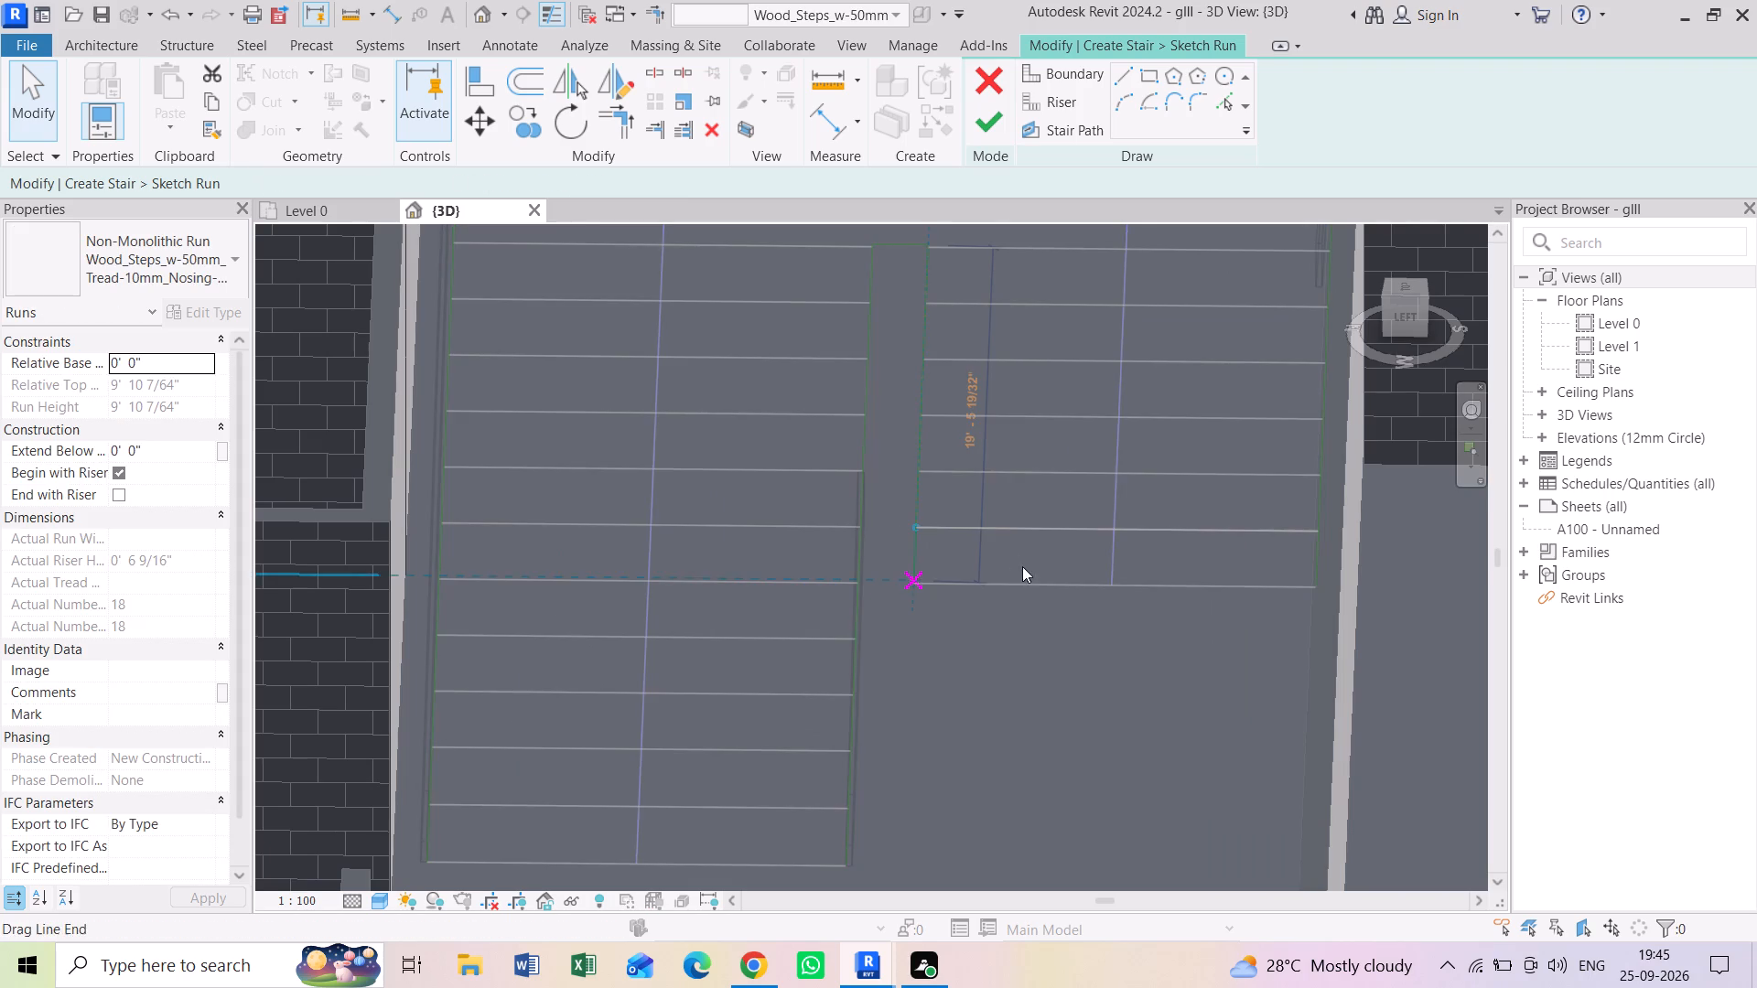
{"action": "key", "text": "Escape"}
{"action": "key", "text": "Escape"}
Finish the run sketch and complete the stair edit.
{"action": "scroll", "coordinate": [961, 522], "scroll_direction": "down", "scroll_amount": 3}
{"action": "middle_click_drag", "start_coordinate": [966, 498], "coordinate": [968, 501]}
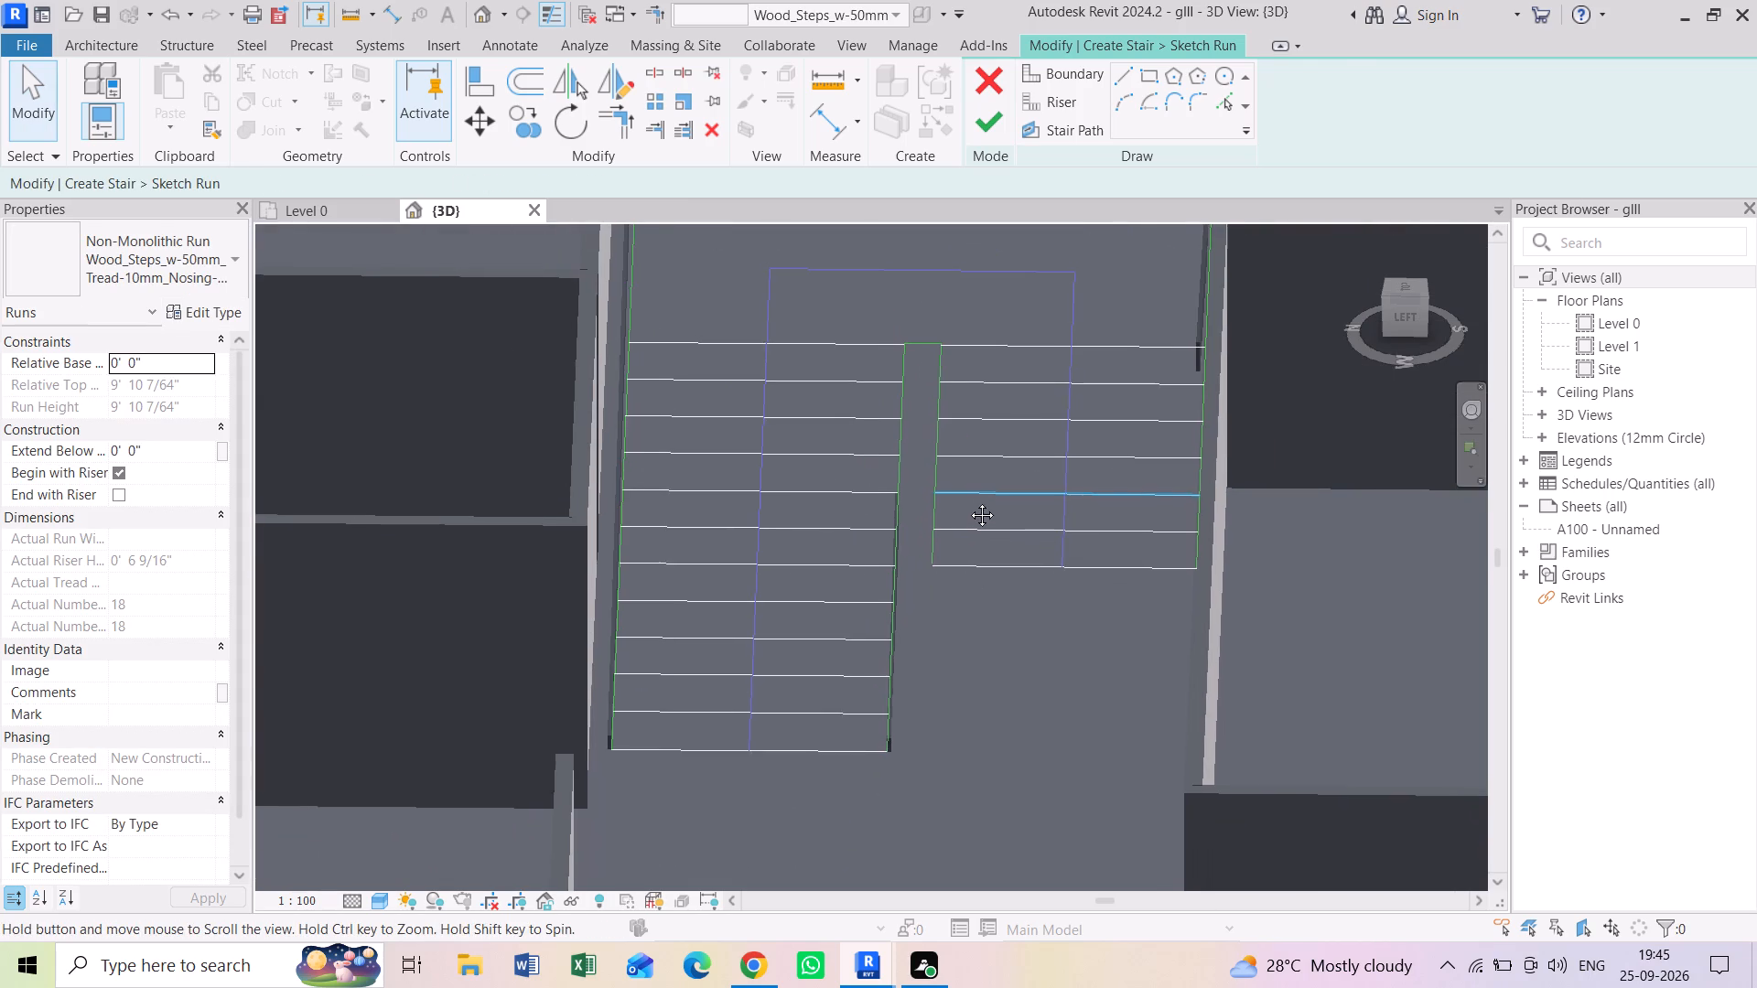
{"action": "middle_click_drag", "start_coordinate": [968, 501], "coordinate": [972, 515]}
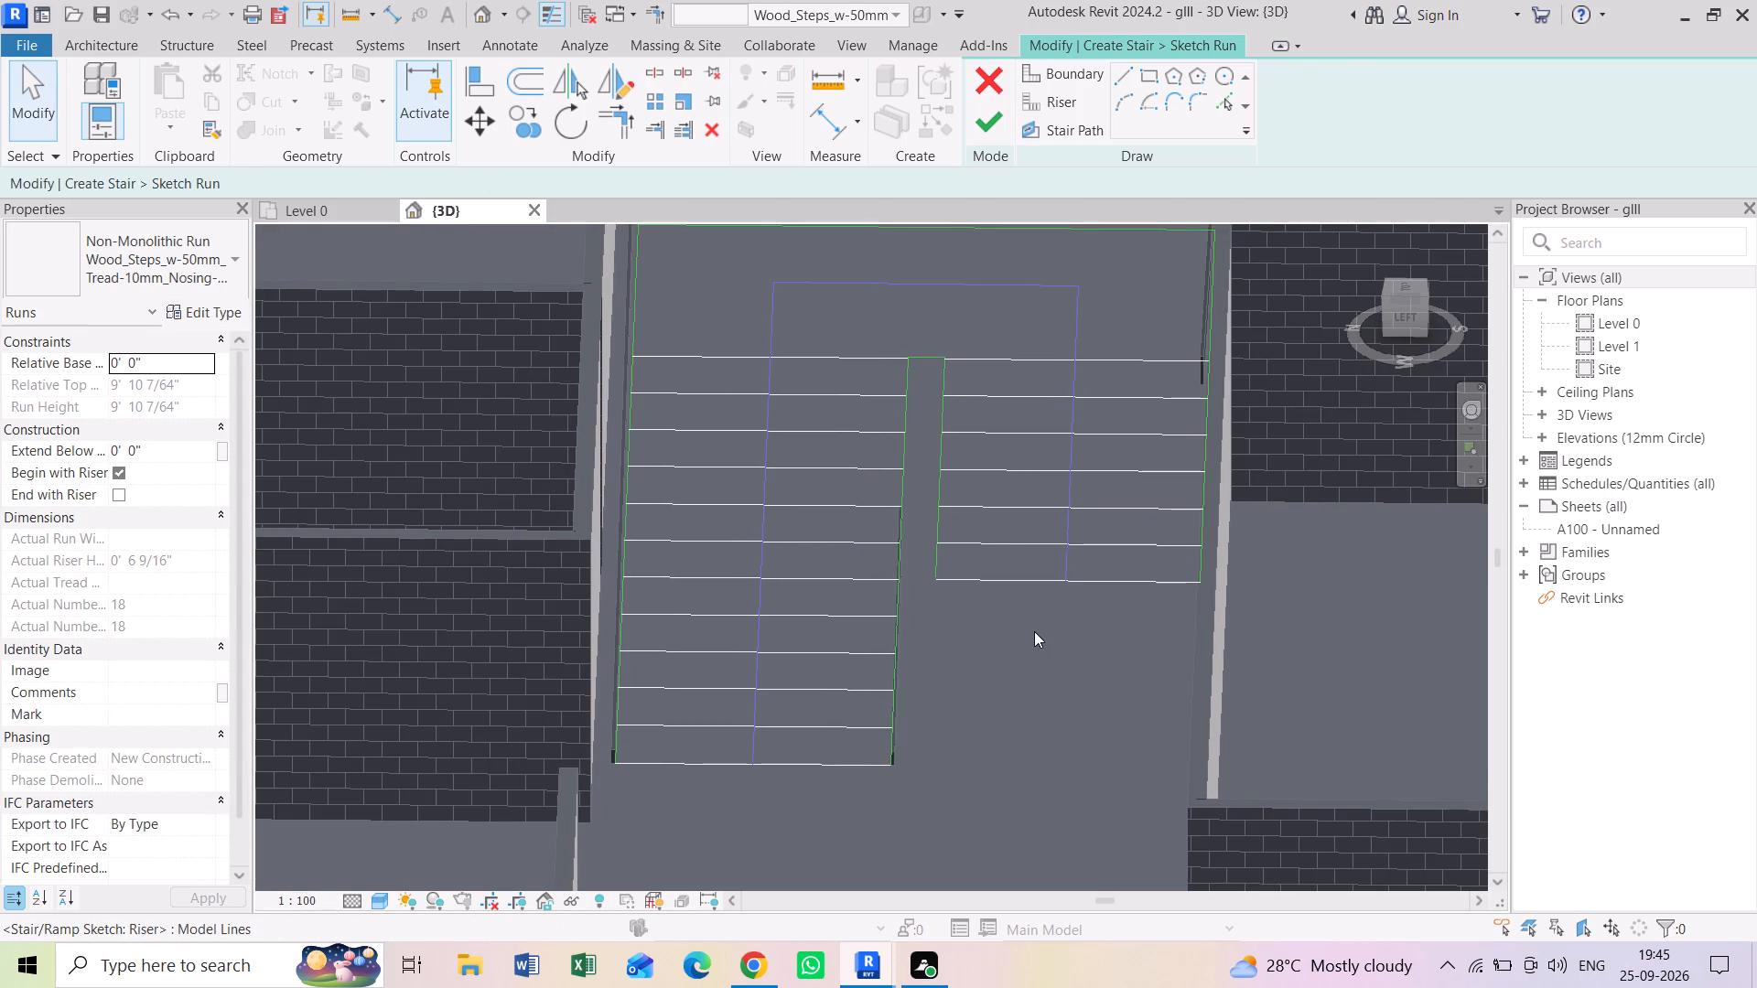
{"action": "middle_click_drag", "start_coordinate": [1015, 590], "coordinate": [1016, 748]}
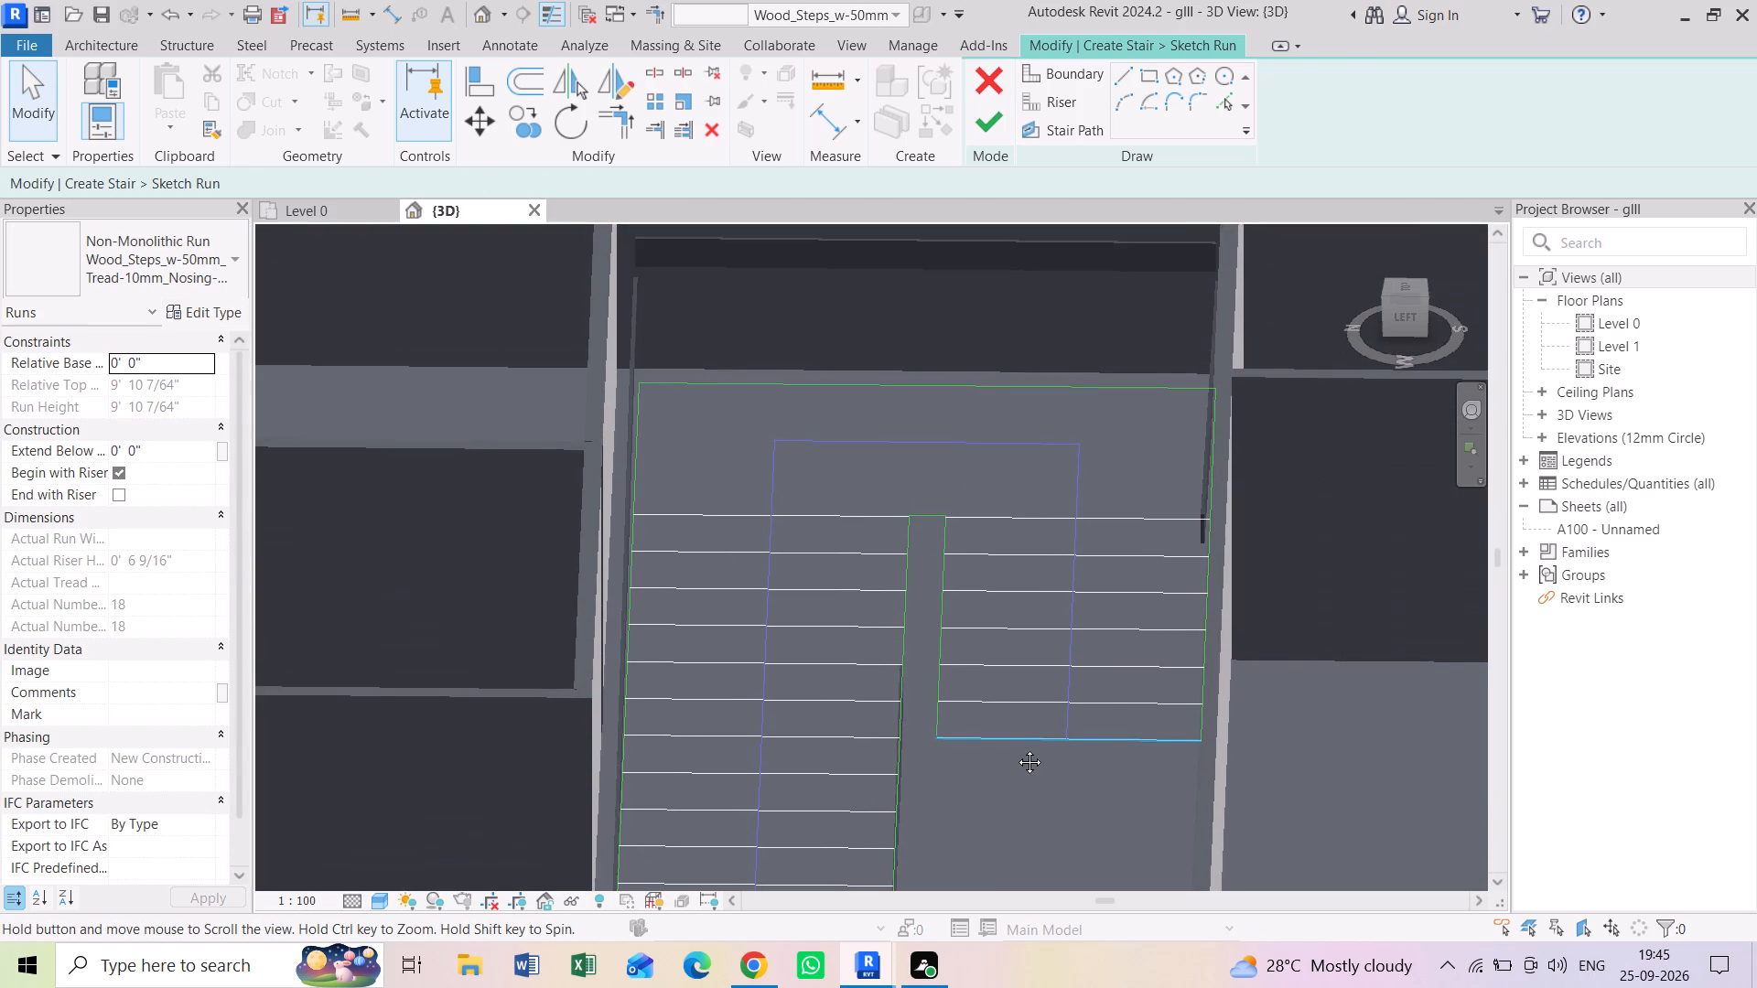
{"action": "middle_click_drag", "start_coordinate": [1016, 748], "coordinate": [1023, 711]}
{"action": "middle_click_drag", "start_coordinate": [1023, 711], "coordinate": [1027, 546]}
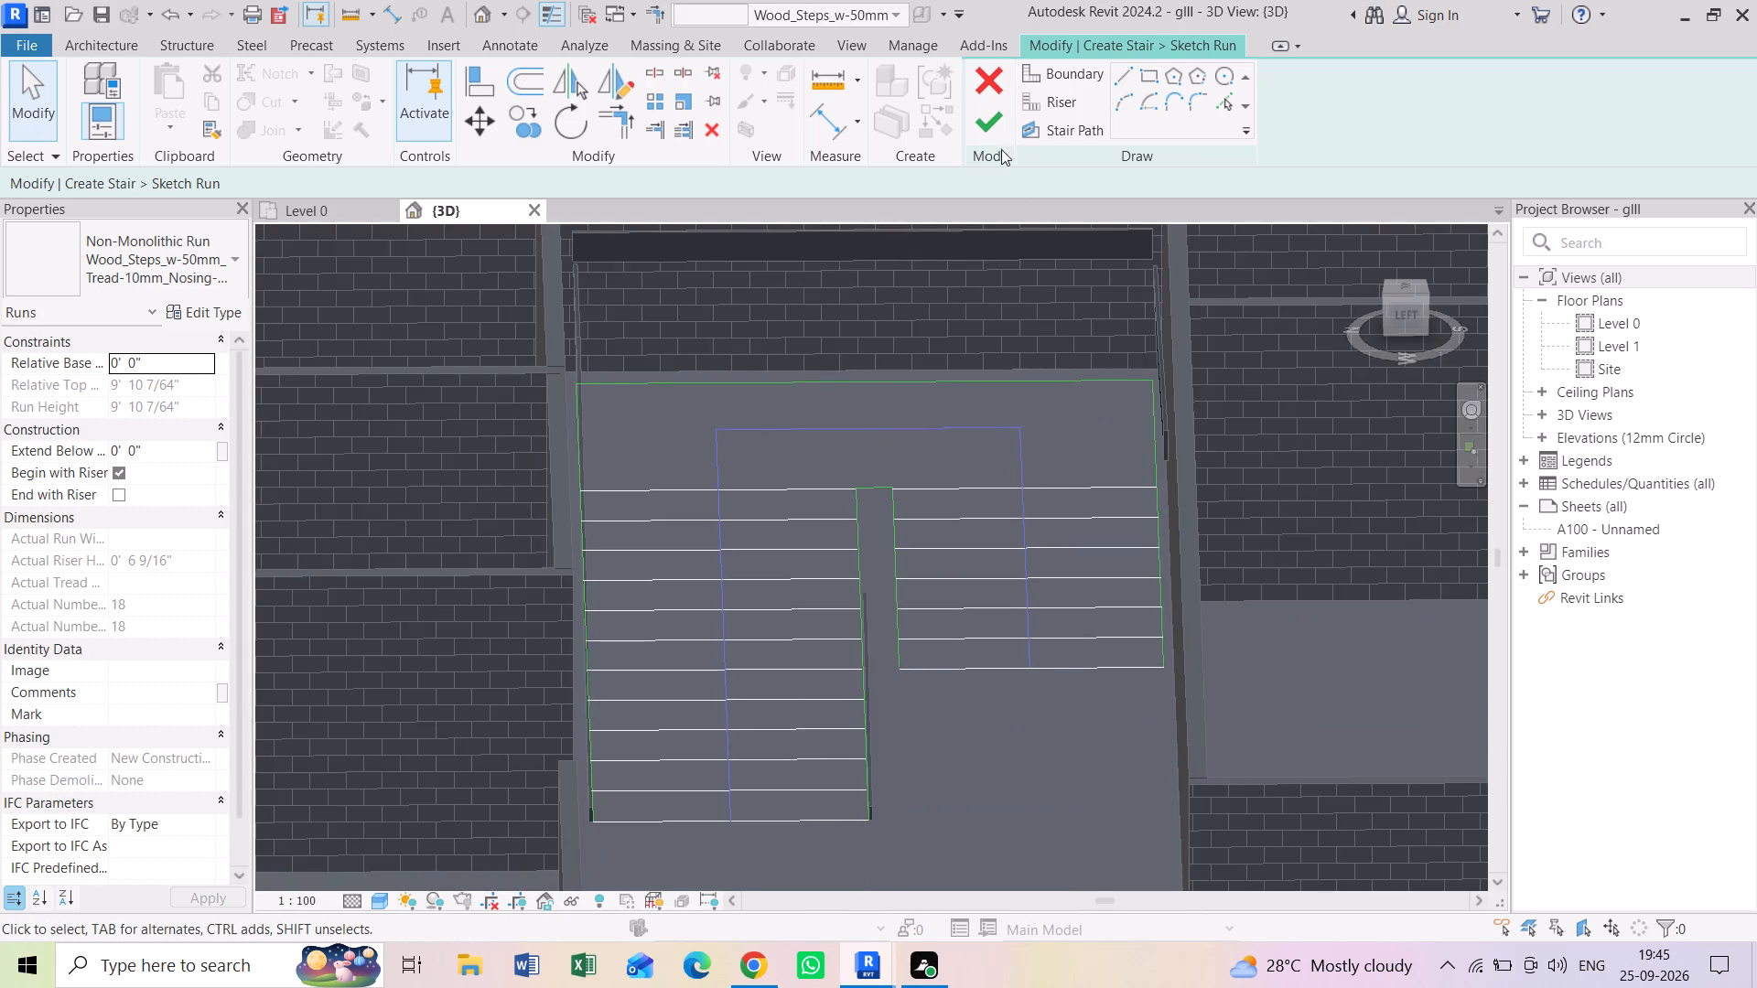
{"action": "left_click", "coordinate": [983, 124]}
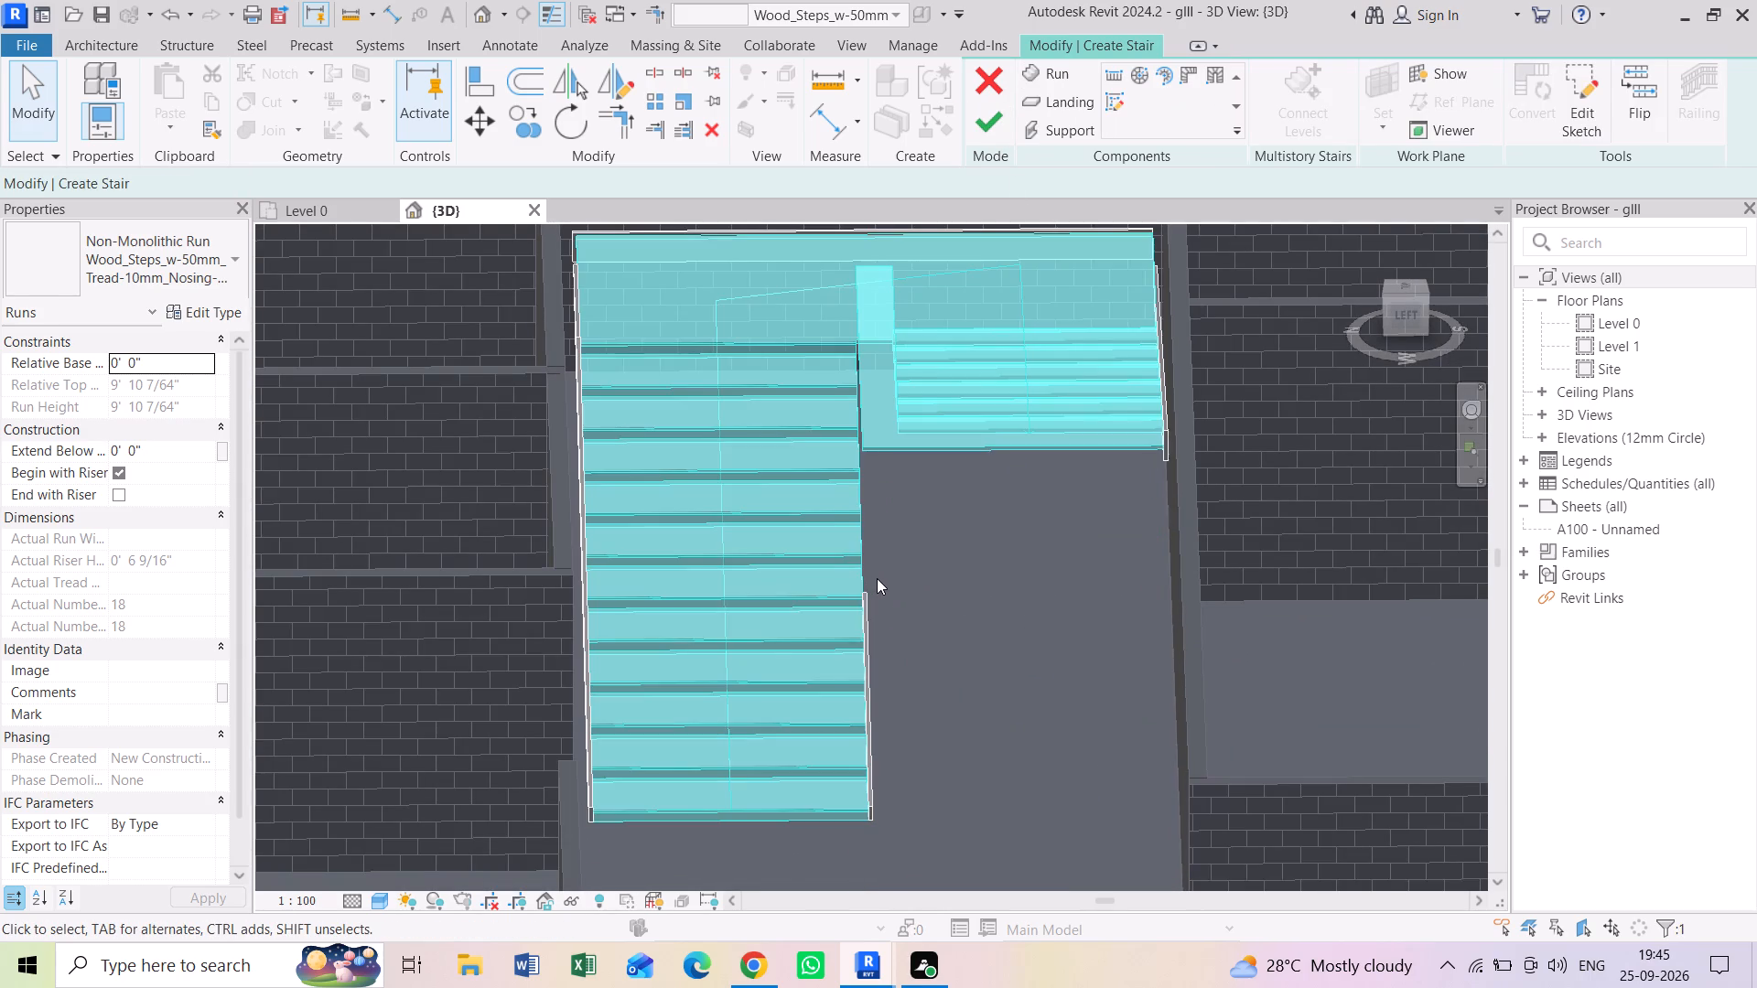
{"action": "key", "text": "Escape"}
{"action": "middle_click_drag", "start_coordinate": [1016, 656], "coordinate": [990, 617], "text": "shift"}
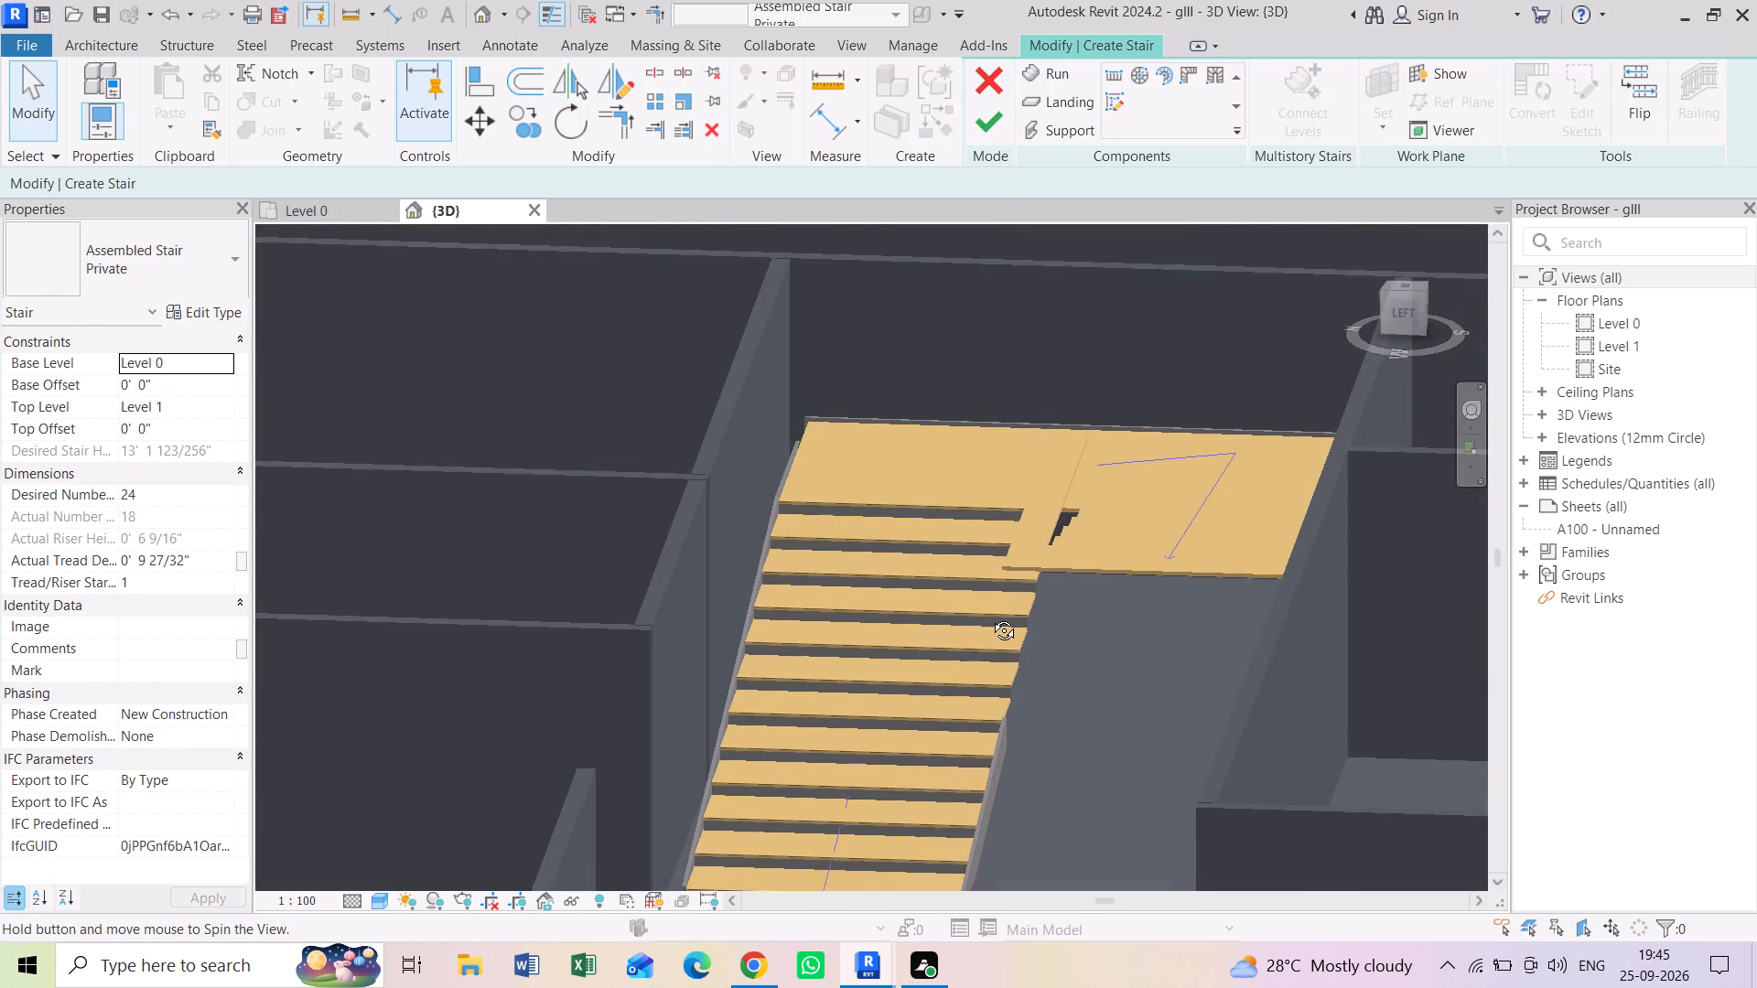
{"action": "middle_click_drag", "start_coordinate": [990, 617], "coordinate": [1045, 582], "text": "shift"}
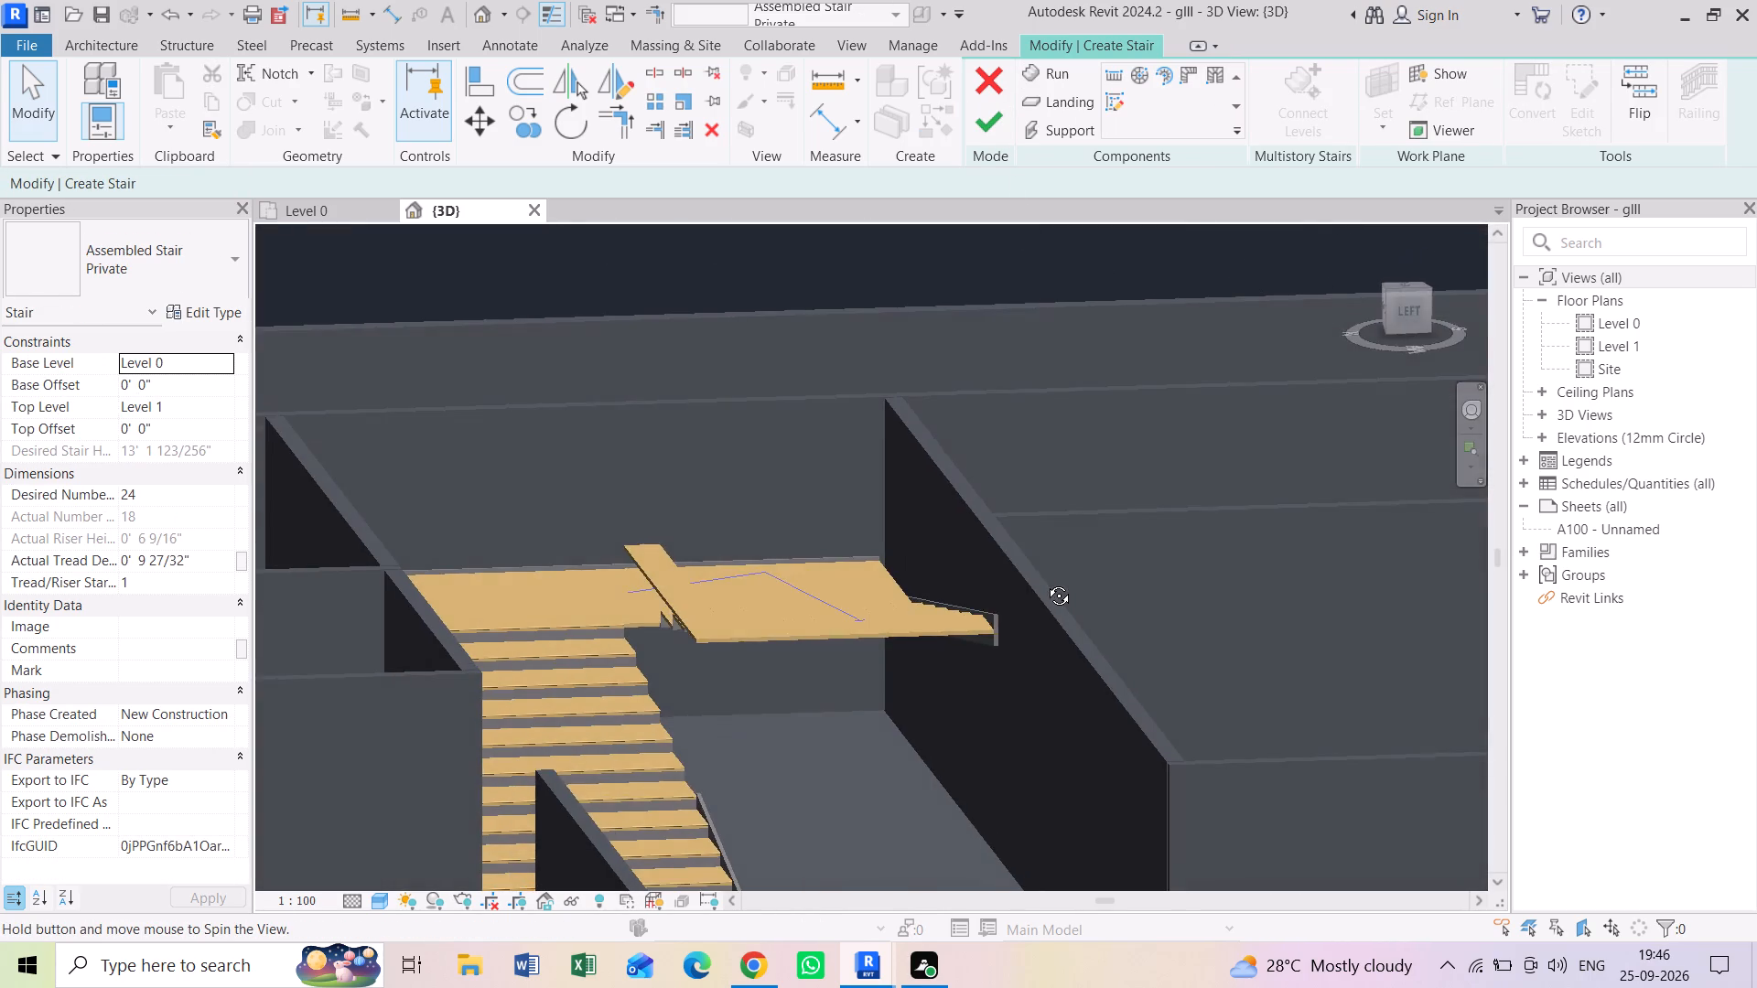
{"action": "middle_click_drag", "start_coordinate": [1045, 582], "coordinate": [997, 674], "text": "shift"}
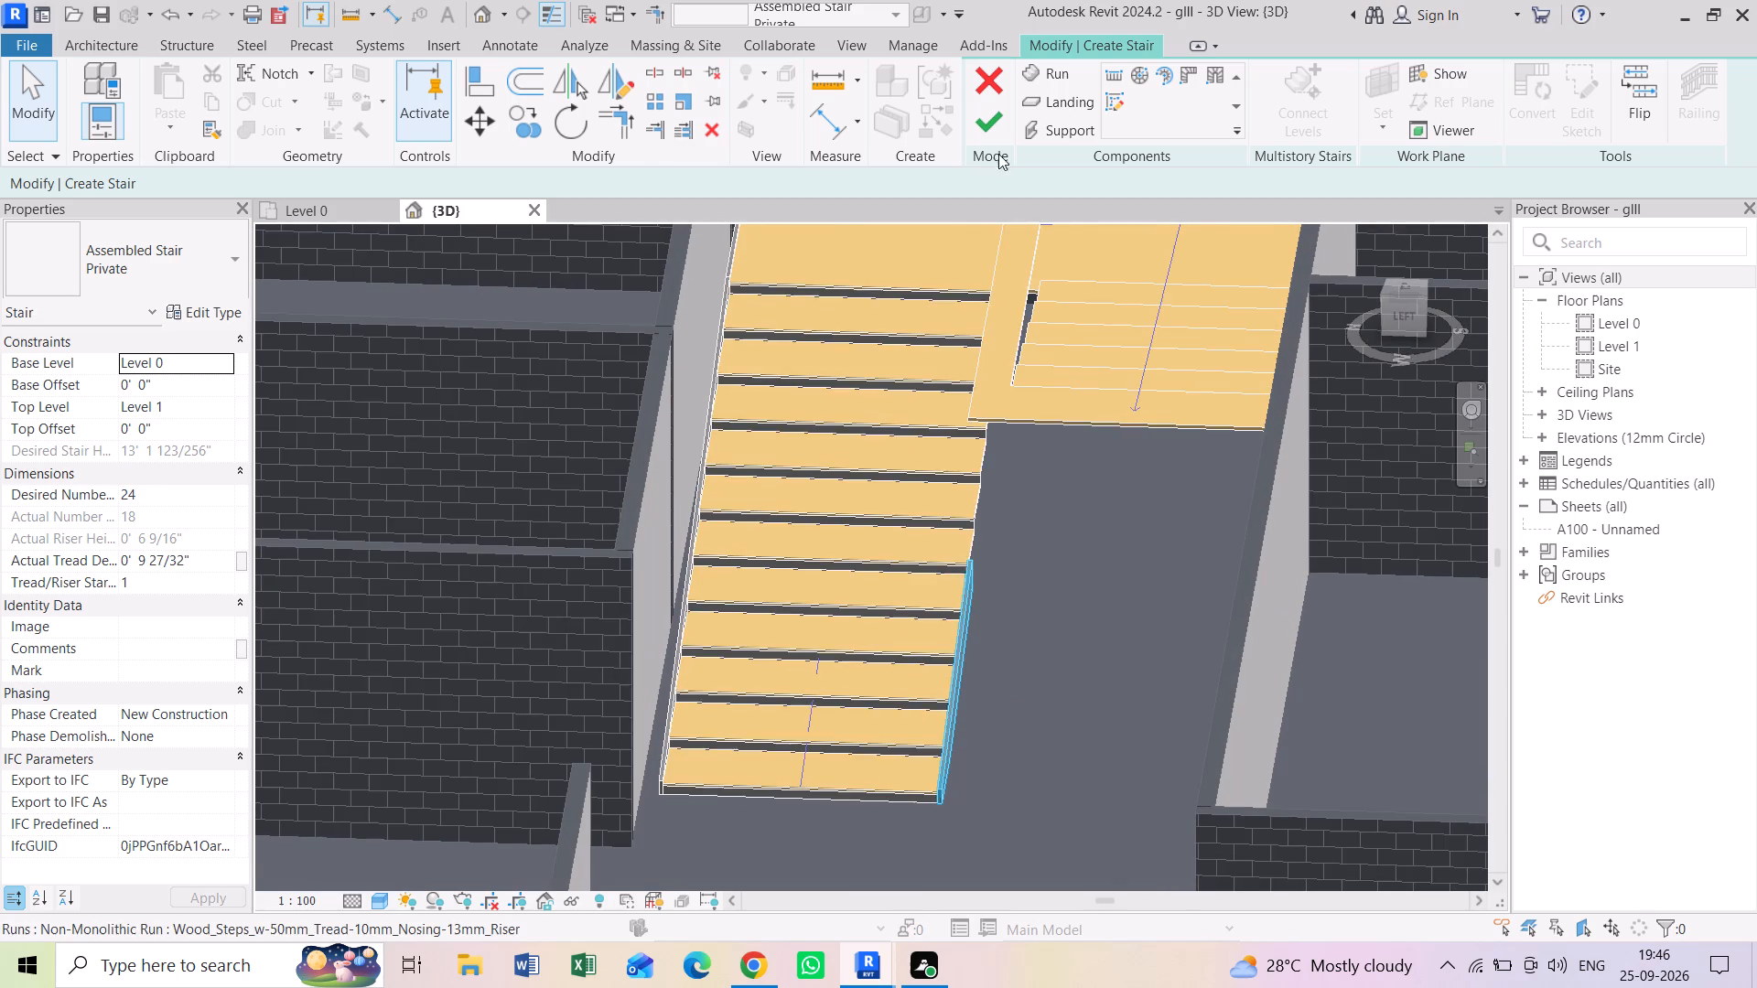
{"action": "left_click", "coordinate": [998, 112]}
Examine the edited staircase in 3D, including the midlanding, the return flight and the bottom steps.
{"action": "middle_click_drag", "start_coordinate": [1045, 721], "coordinate": [1035, 631], "text": "shift"}
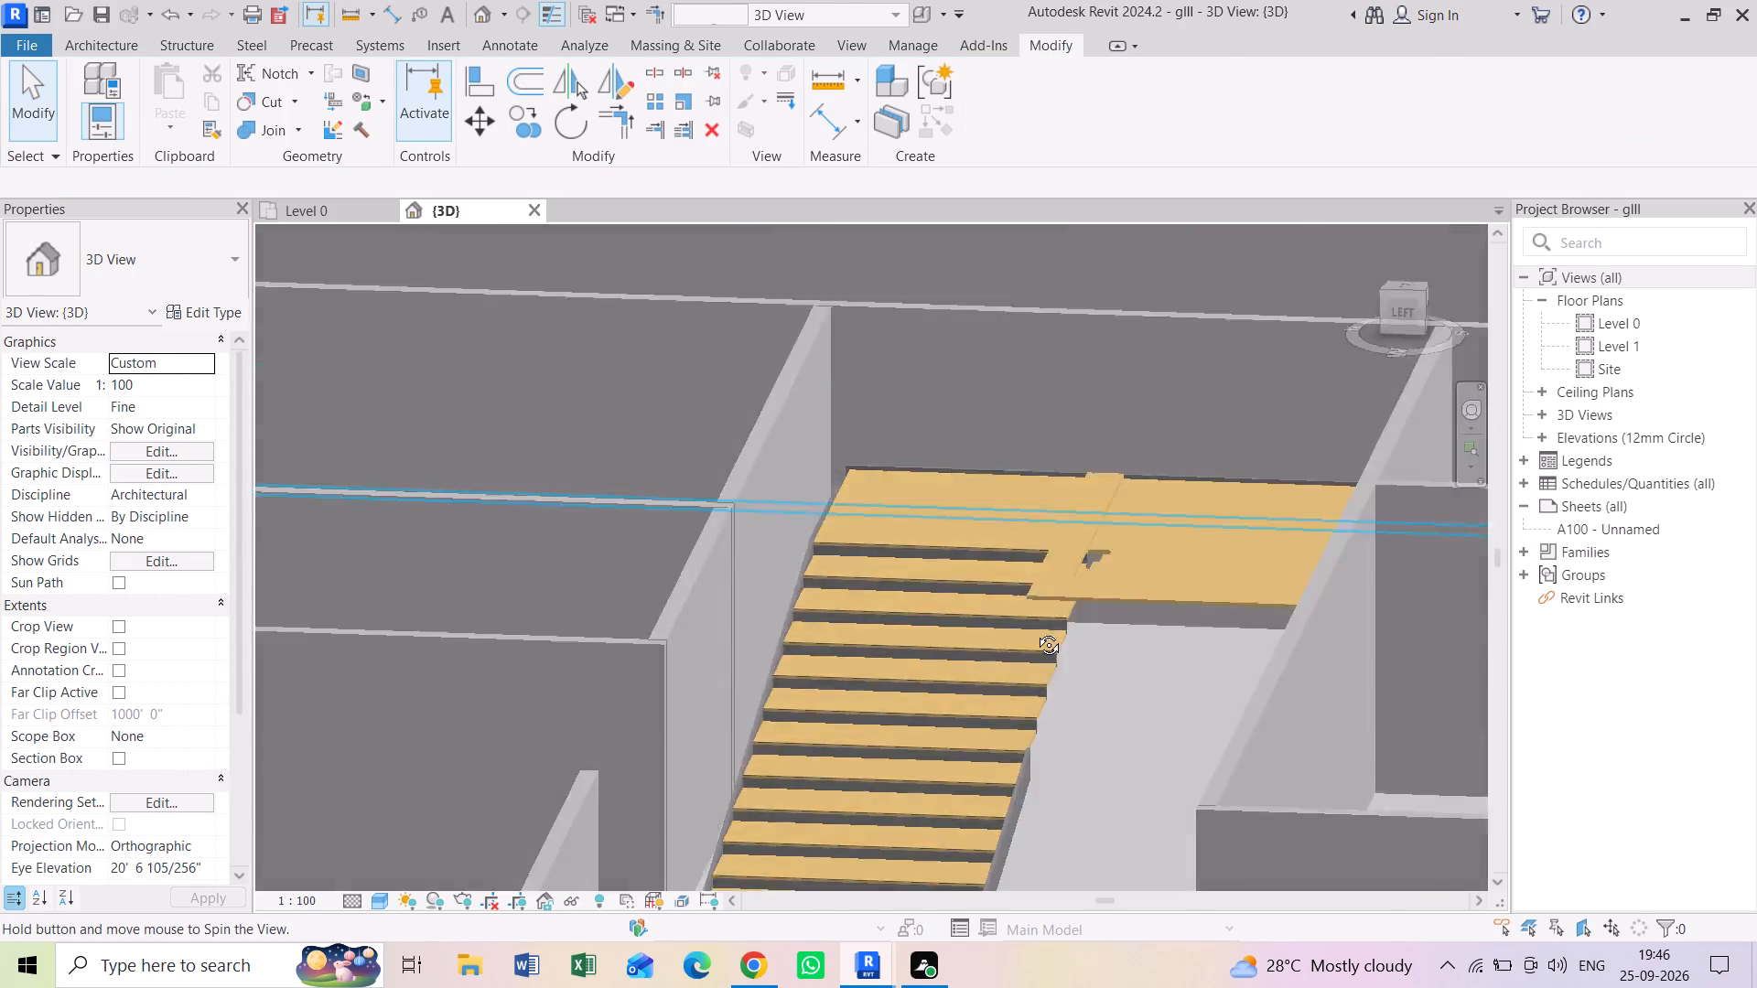
{"action": "middle_click_drag", "start_coordinate": [1035, 631], "coordinate": [1127, 653], "text": "shift"}
{"action": "scroll", "coordinate": [1122, 643], "scroll_direction": "down", "scroll_amount": 5}
{"action": "middle_click_drag", "start_coordinate": [1184, 692], "coordinate": [1186, 703], "text": "shift"}
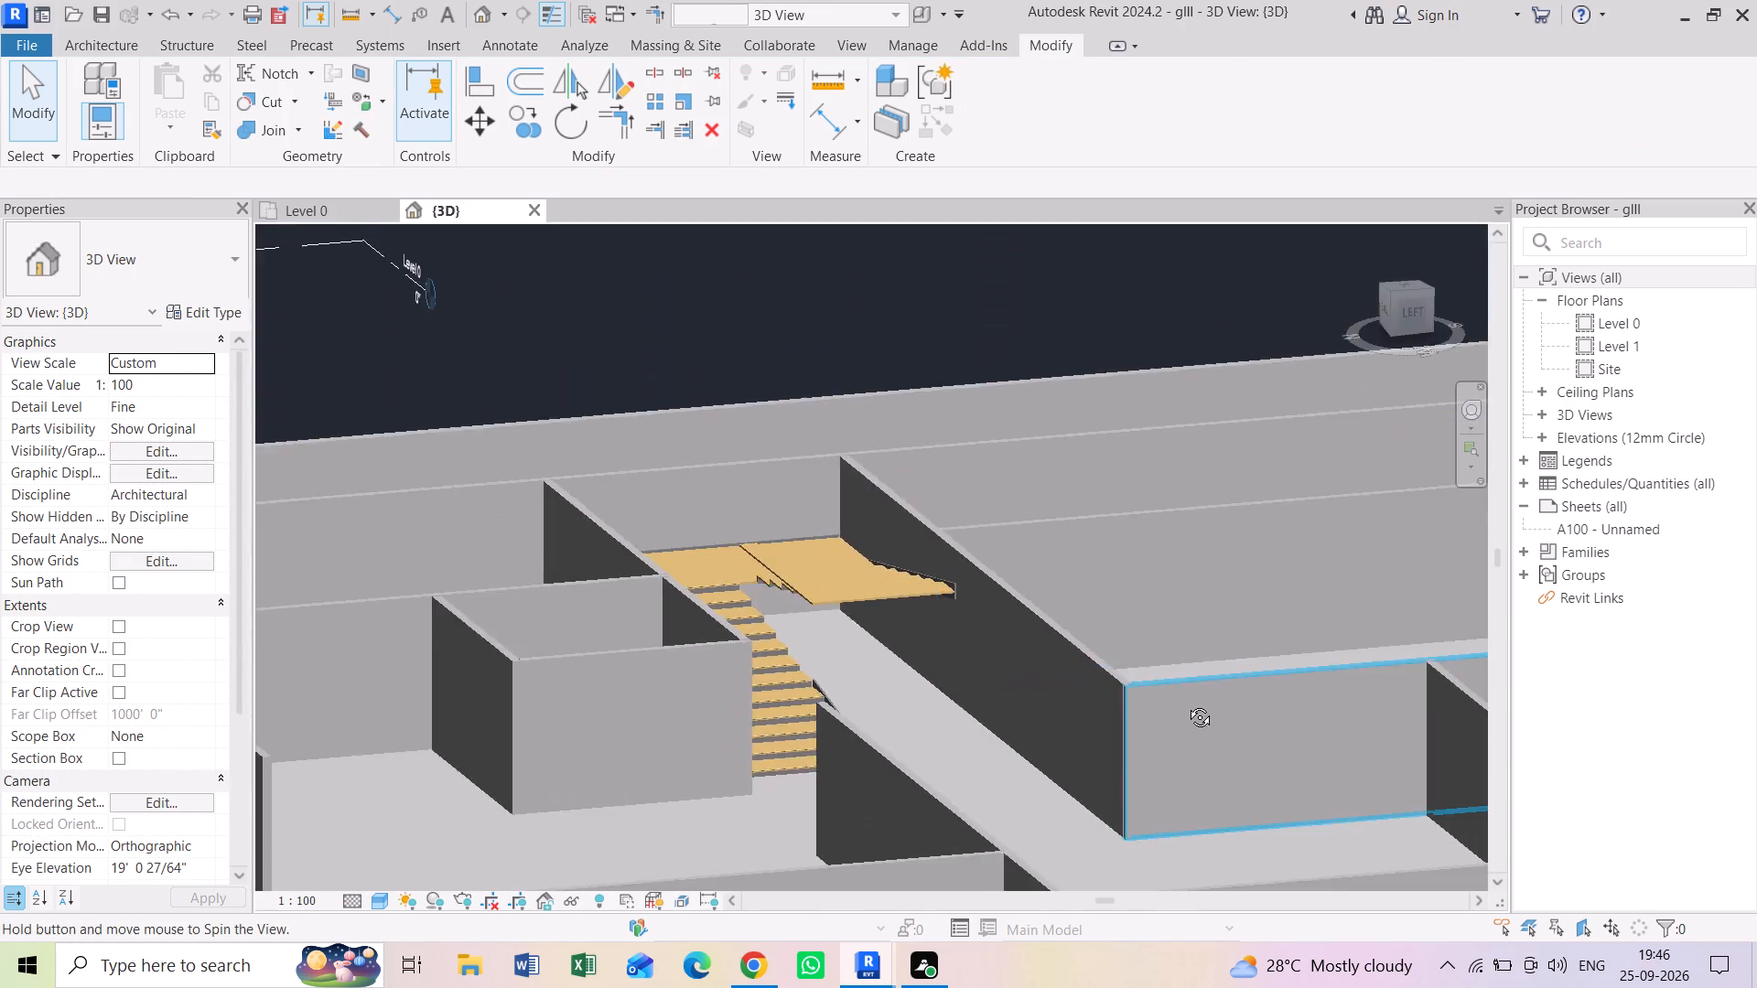
{"action": "middle_click_drag", "start_coordinate": [1186, 703], "coordinate": [988, 680], "text": "shift"}
{"action": "middle_click_drag", "start_coordinate": [1073, 742], "coordinate": [967, 485]}
{"action": "scroll", "coordinate": [1079, 550], "scroll_direction": "up", "scroll_amount": 5}
{"action": "scroll", "coordinate": [1079, 551], "scroll_direction": "down", "scroll_amount": 5}
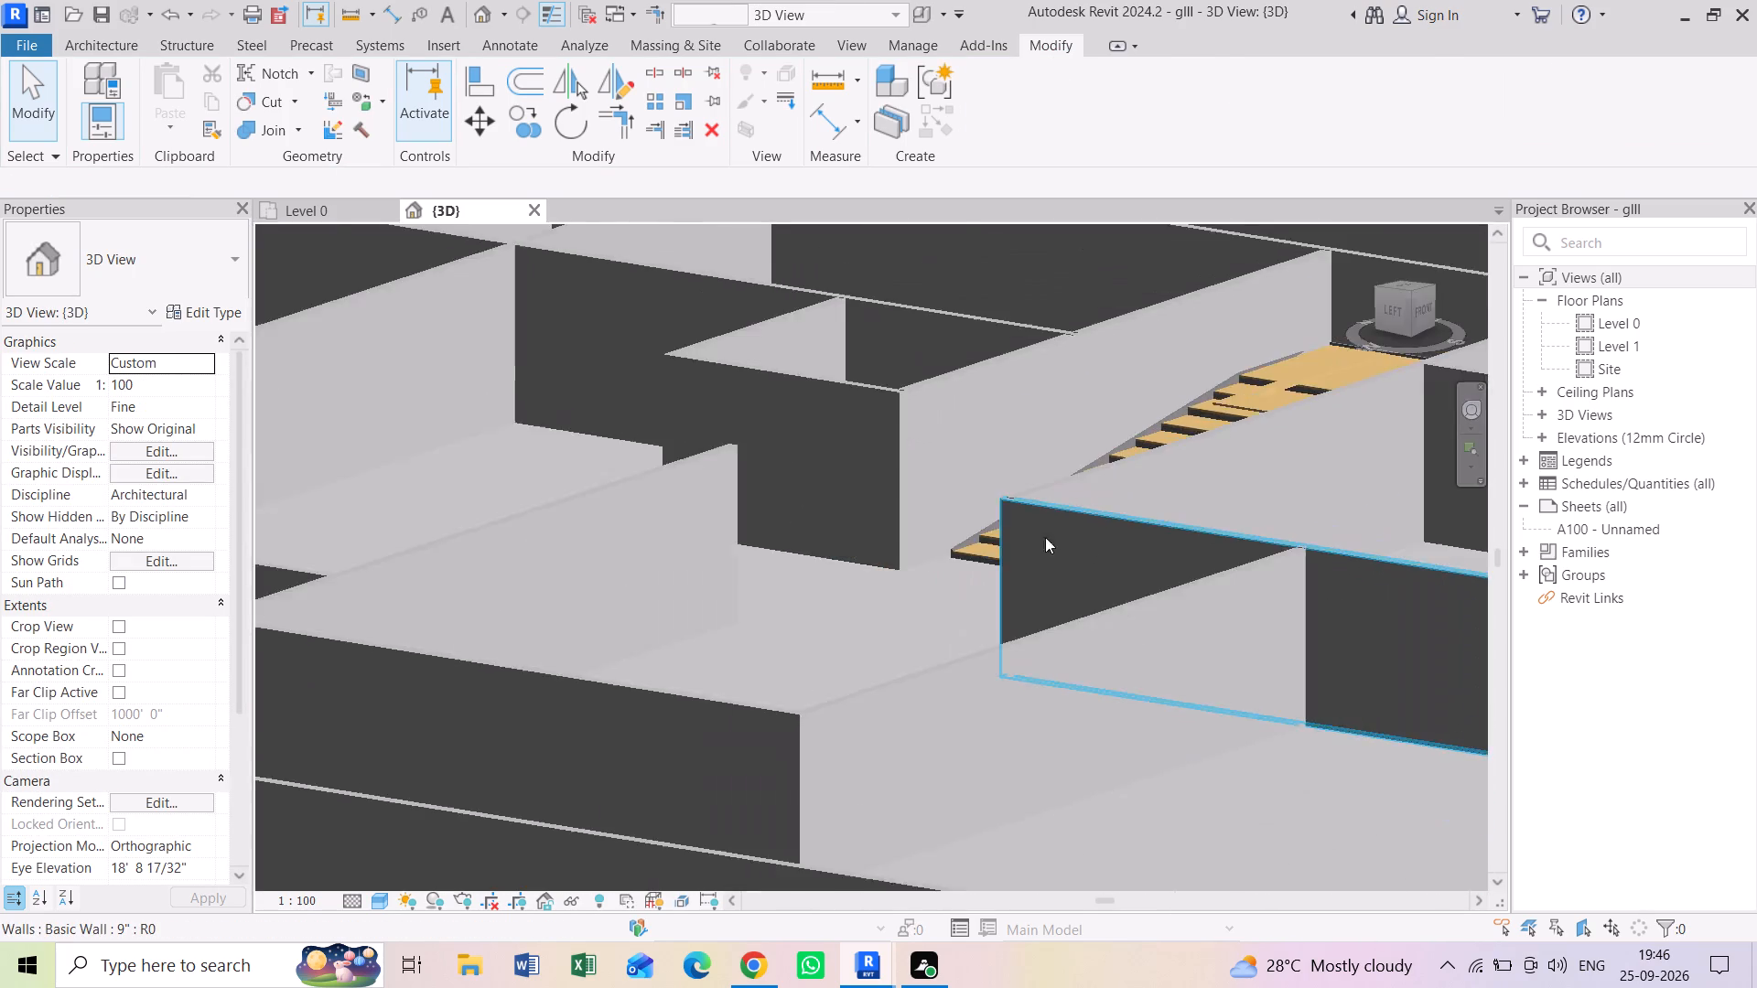
{"action": "middle_click_drag", "start_coordinate": [978, 503], "coordinate": [1013, 528], "text": "shift"}
{"action": "scroll", "coordinate": [958, 483], "scroll_direction": "up", "scroll_amount": 6}
{"action": "scroll", "coordinate": [1048, 544], "scroll_direction": "up", "scroll_amount": 5}
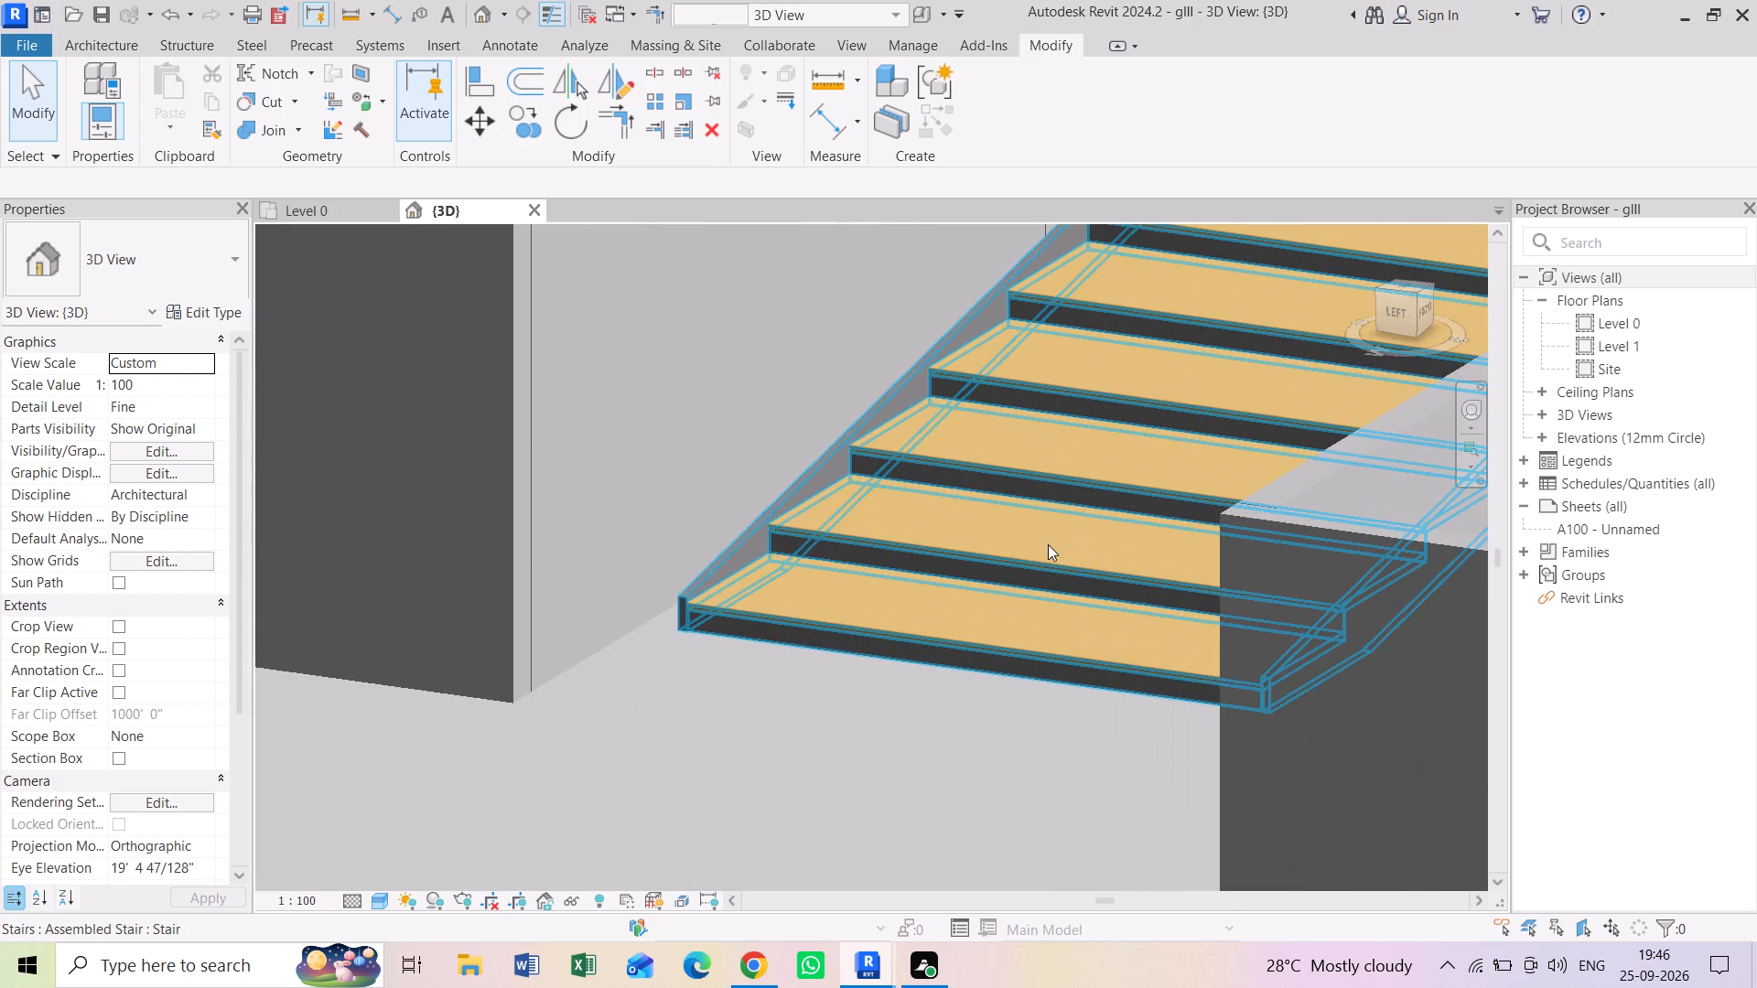
{"action": "scroll", "coordinate": [1045, 544], "scroll_direction": "down", "scroll_amount": 6}
Return to the Level 0 plan and check the staircase against the floor plan around the midlanding.
{"action": "left_click", "coordinate": [332, 202]}
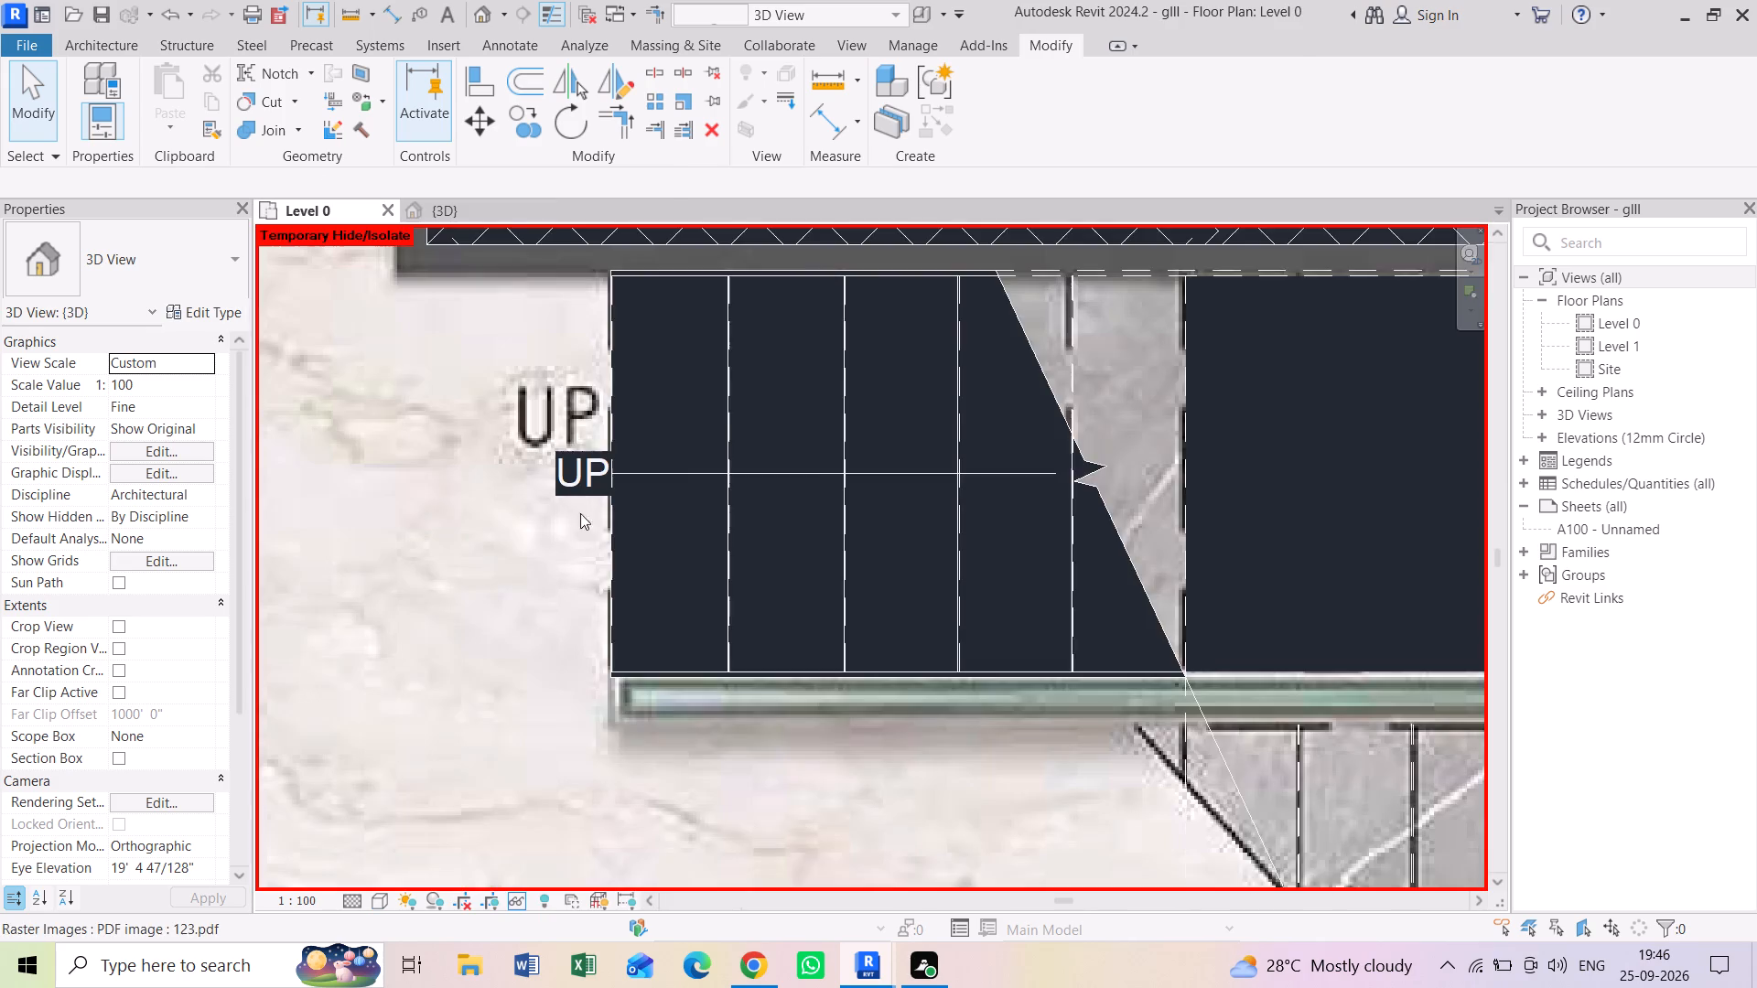
{"action": "scroll", "coordinate": [715, 554], "scroll_direction": "down", "scroll_amount": 8}
{"action": "middle_click_drag", "start_coordinate": [802, 561], "coordinate": [796, 553]}
{"action": "scroll", "coordinate": [1223, 441], "scroll_direction": "up", "scroll_amount": 2}
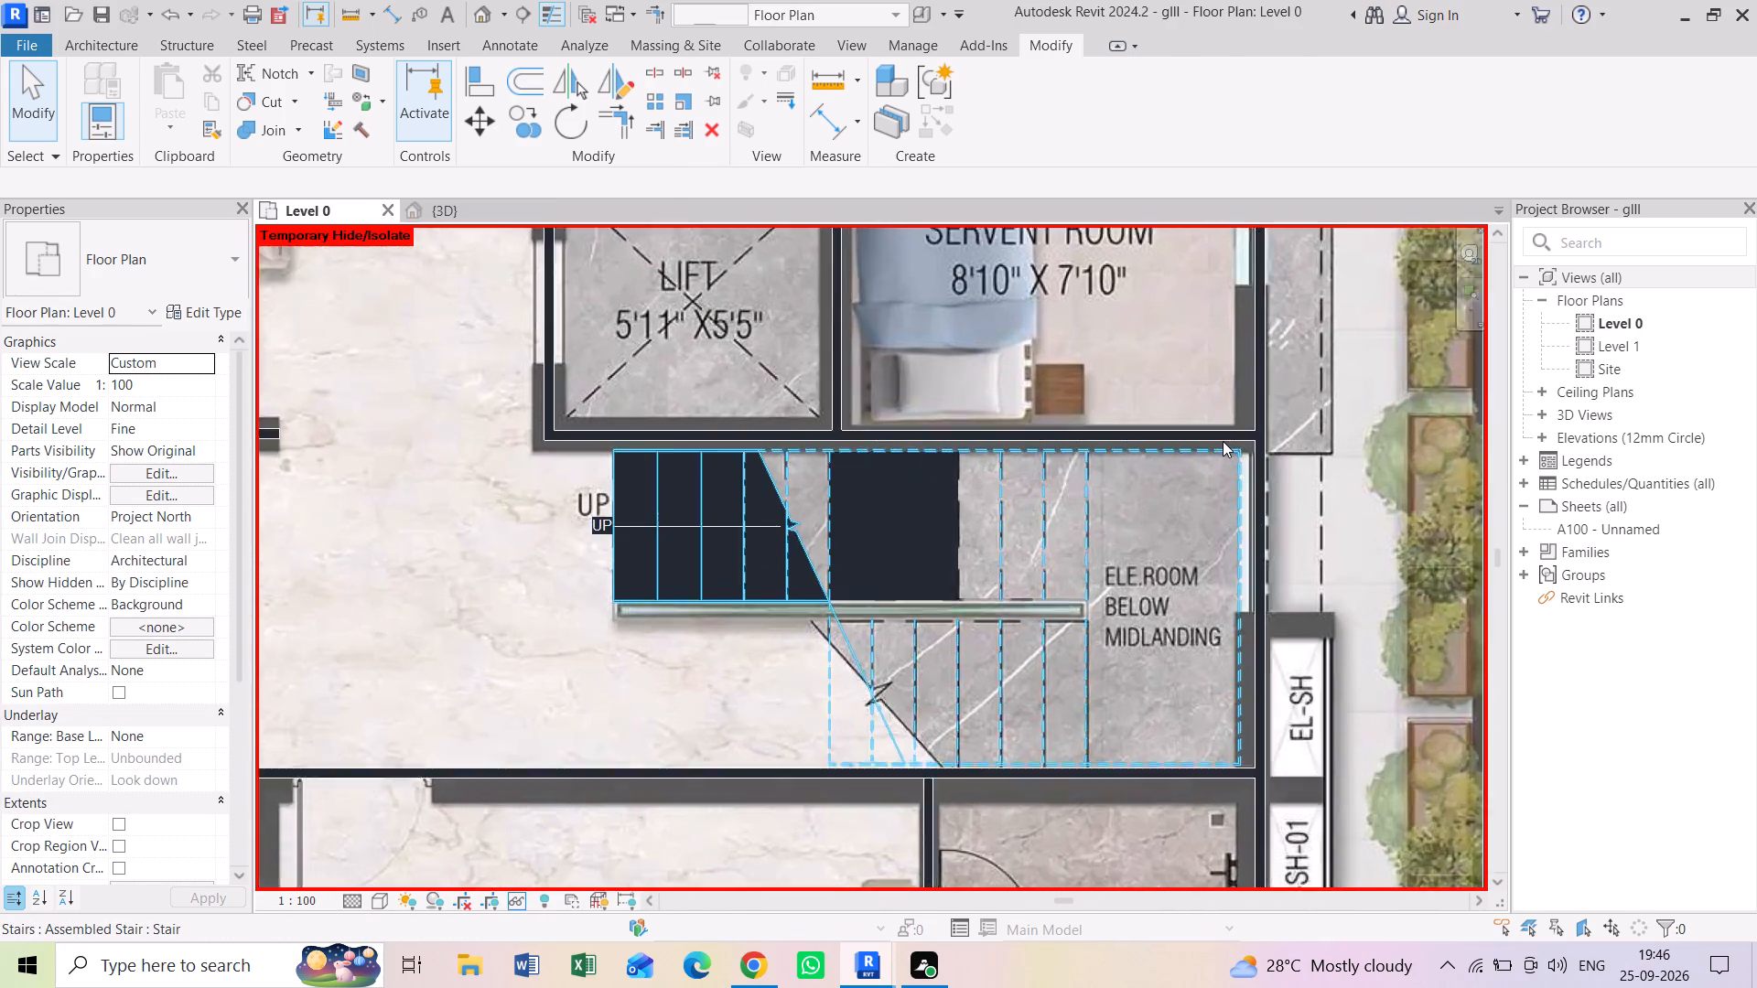
{"action": "scroll", "coordinate": [1223, 441], "scroll_direction": "up", "scroll_amount": 2}
{"action": "left_click", "coordinate": [1246, 478]}
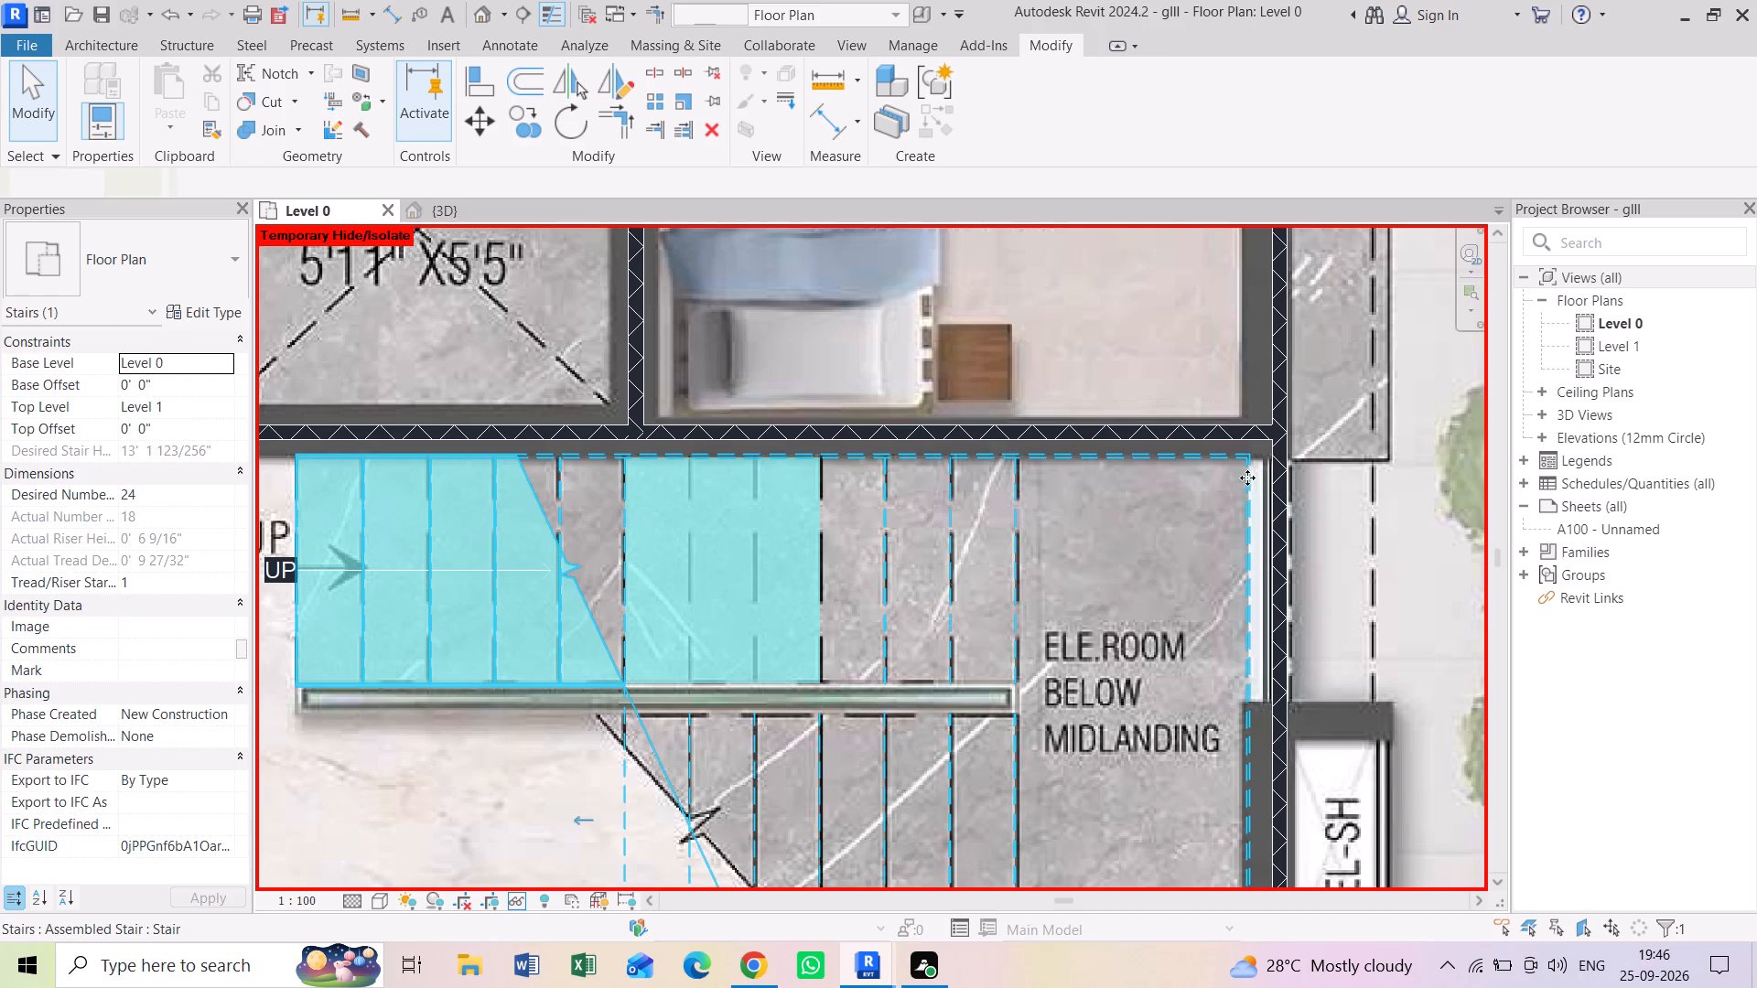
{"action": "scroll", "coordinate": [1240, 476], "scroll_direction": "down", "scroll_amount": 5}
{"action": "middle_click_drag", "start_coordinate": [848, 363], "coordinate": [854, 435]}
{"action": "key", "text": "Escape"}
{"action": "key", "text": "Escape"}
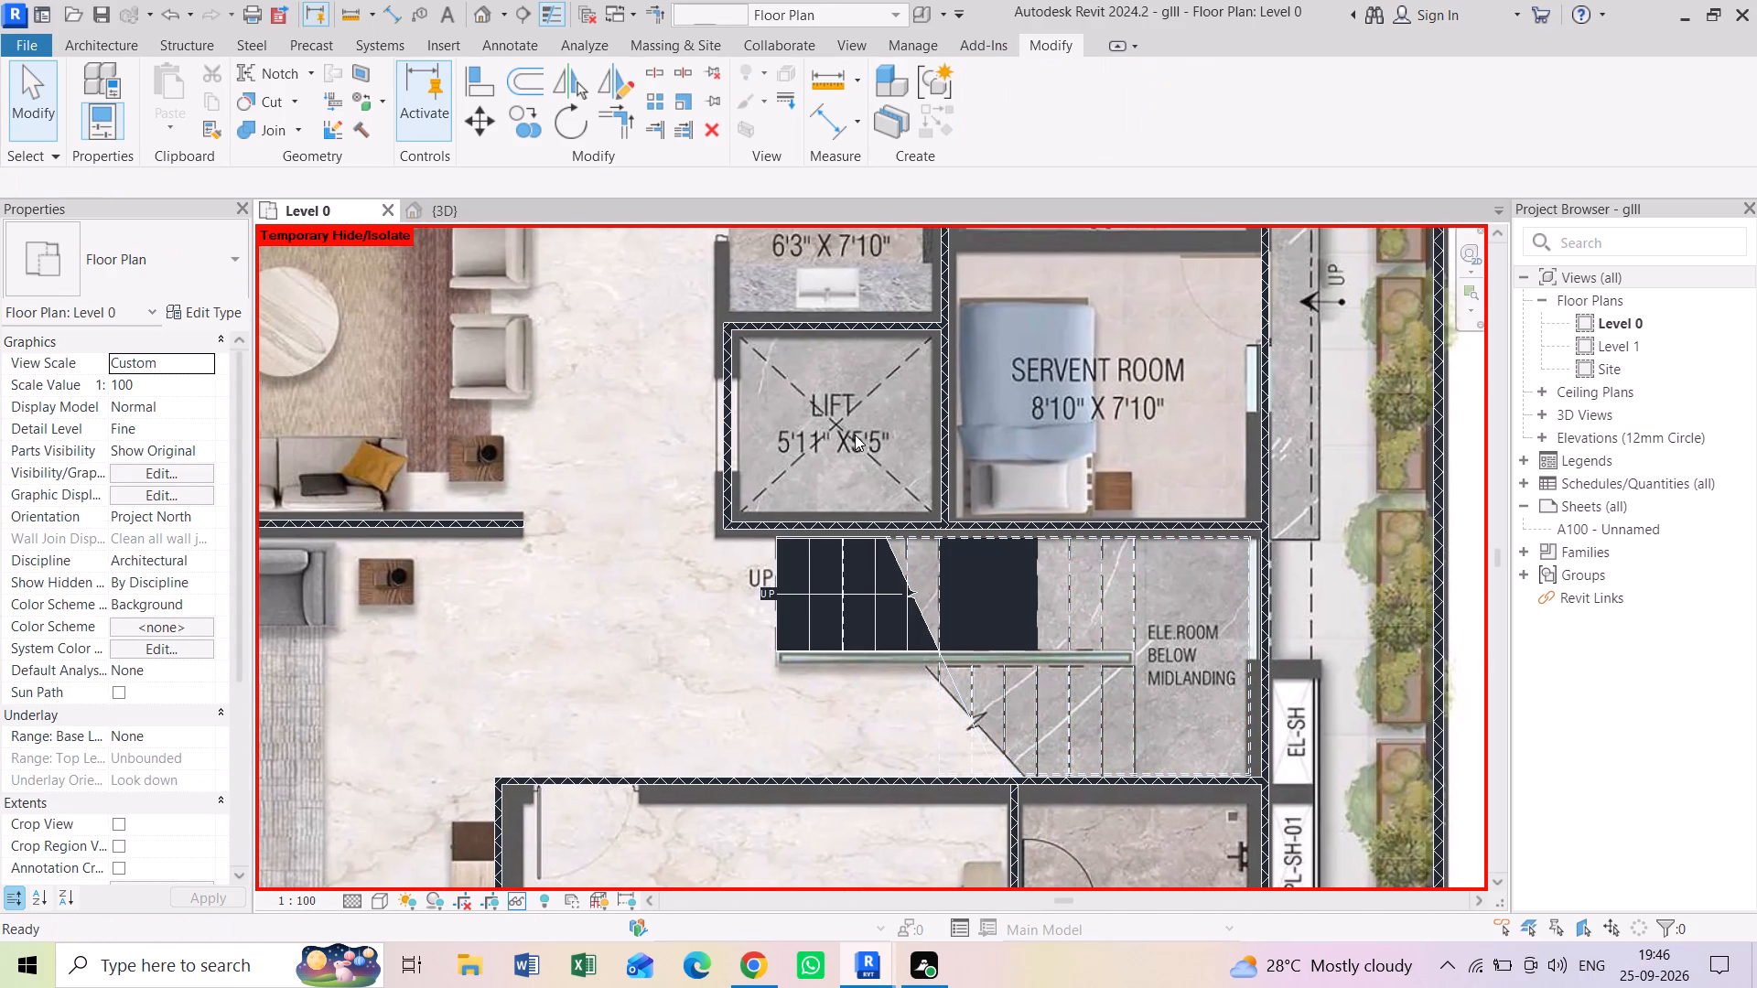
Create a rectangular shaft opening from Level 0 over the lift, sketched corner to corner along the inner faces of its walls.
{"action": "key", "text": "Escape"}
{"action": "scroll", "coordinate": [855, 435], "scroll_direction": "down", "scroll_amount": 2}
{"action": "middle_click_drag", "start_coordinate": [881, 339], "coordinate": [884, 370]}
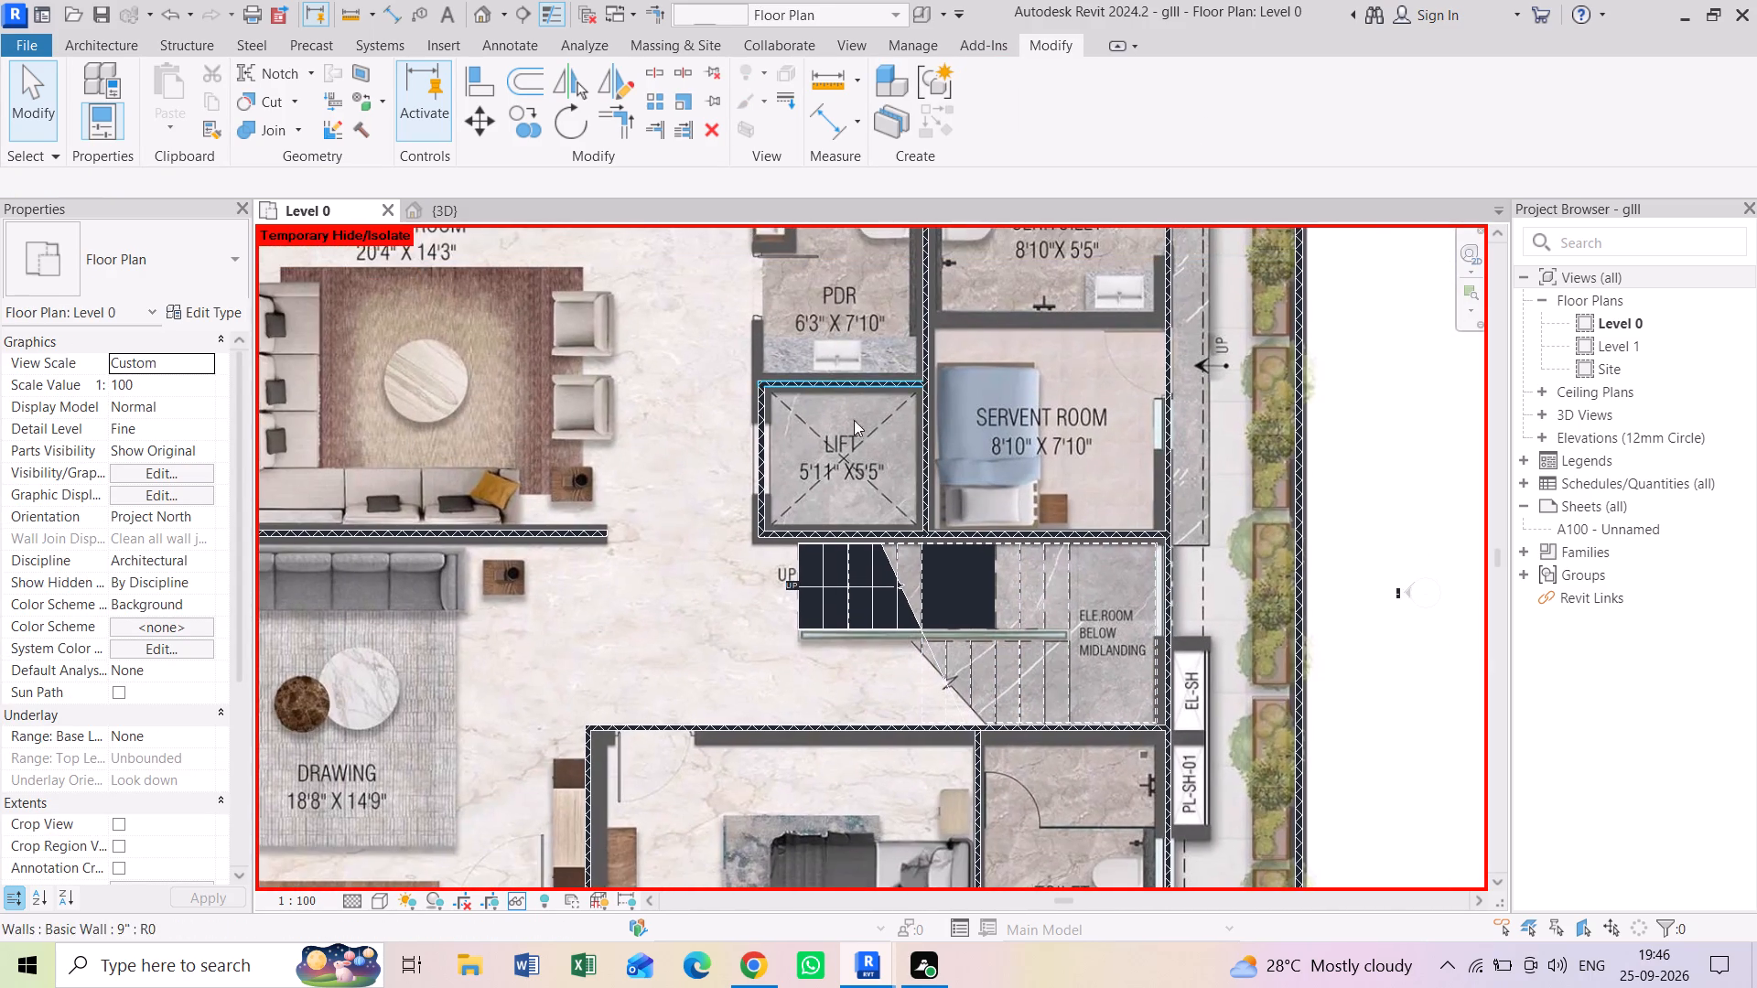
{"action": "scroll", "coordinate": [841, 433], "scroll_direction": "up", "scroll_amount": 4}
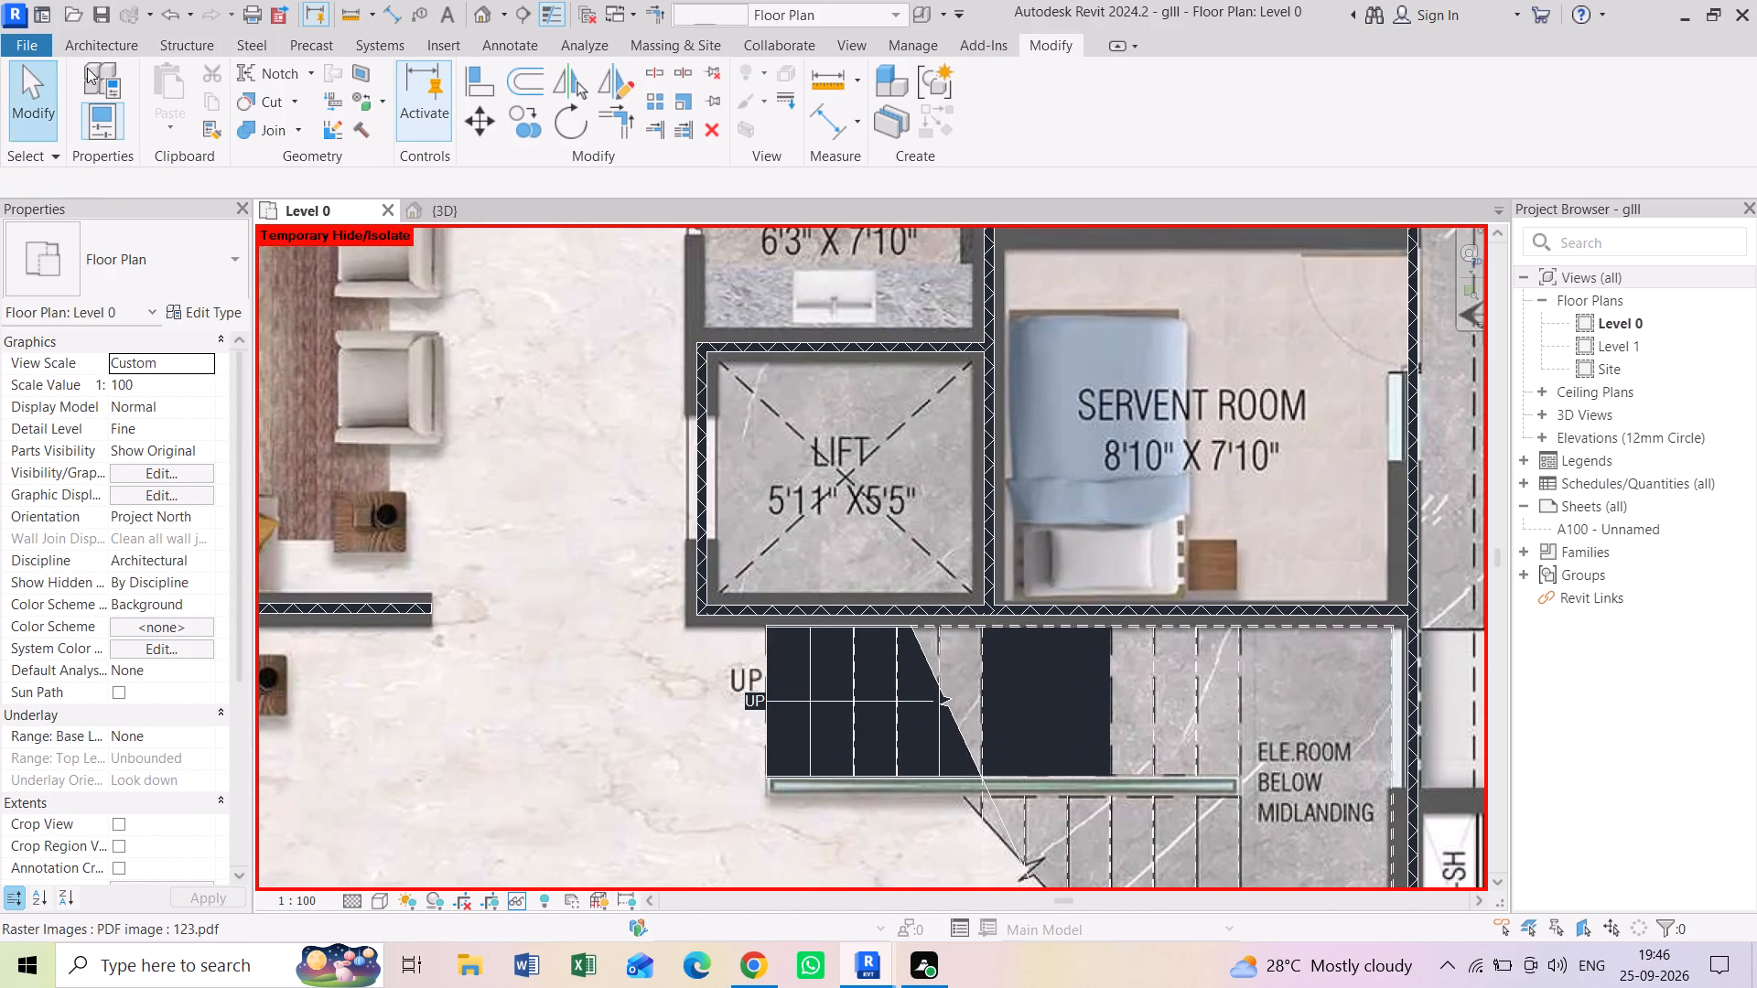
{"action": "left_click", "coordinate": [114, 47]}
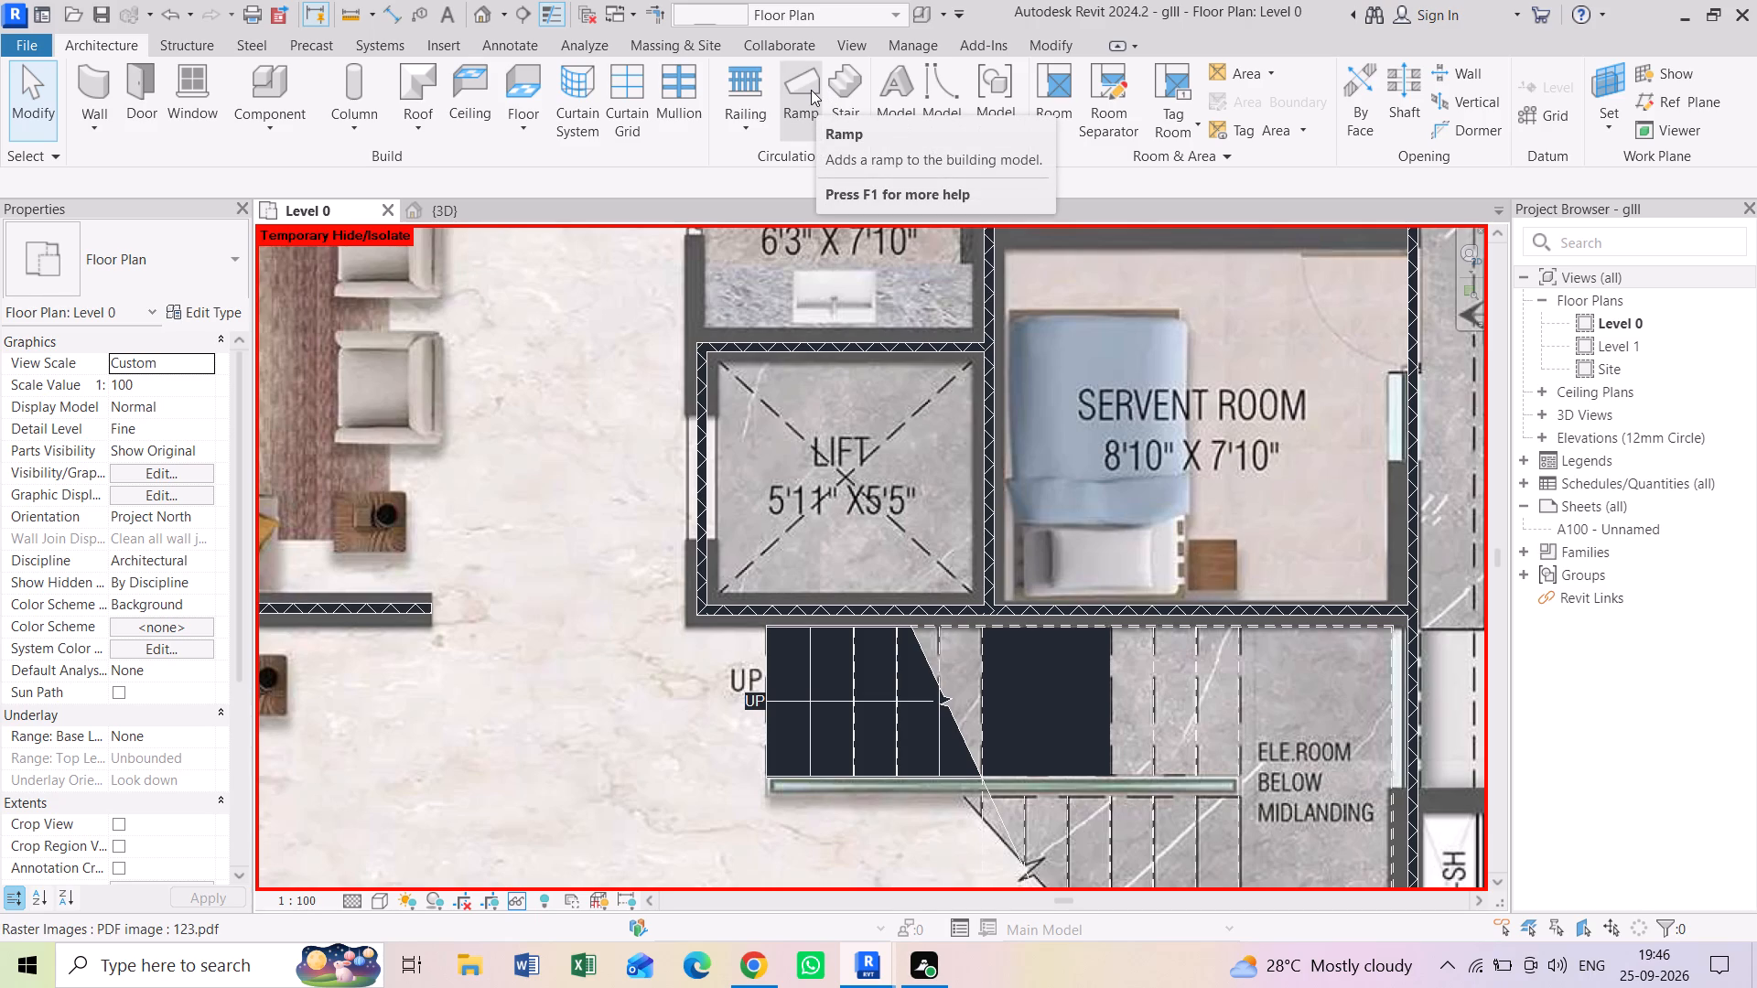
{"action": "left_click", "coordinate": [1417, 88]}
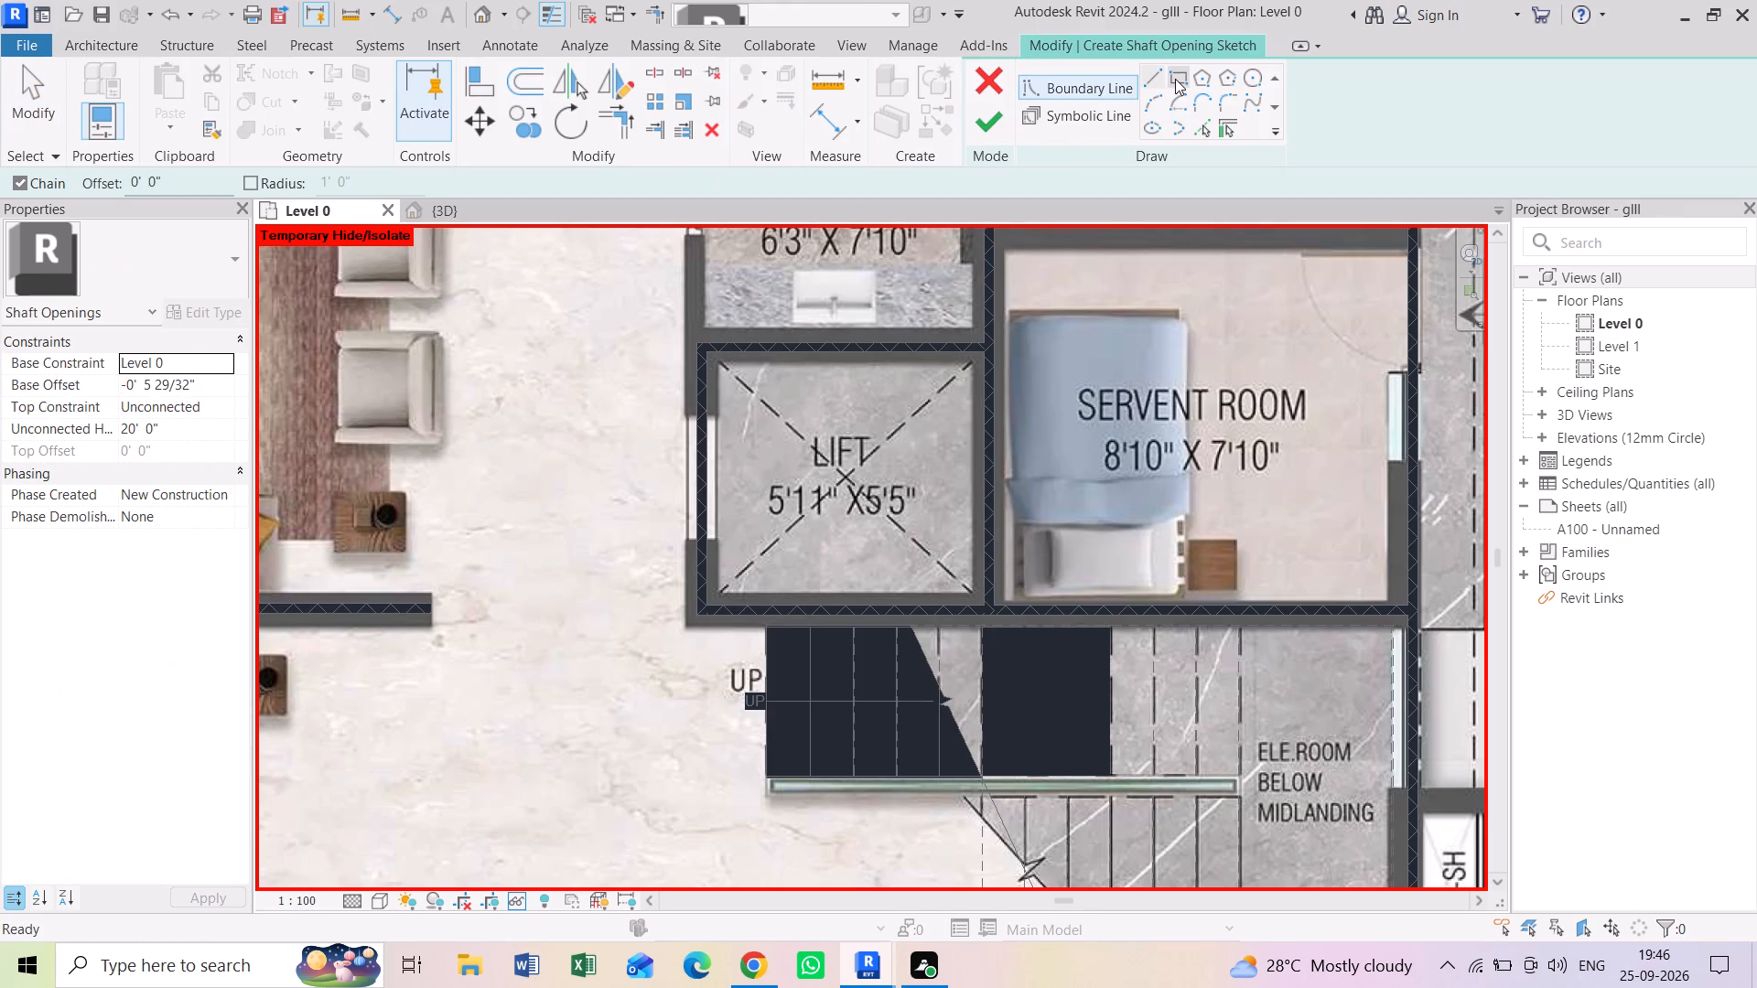
{"action": "left_click", "coordinate": [1175, 79]}
{"action": "scroll", "coordinate": [742, 347], "scroll_direction": "up", "scroll_amount": 4}
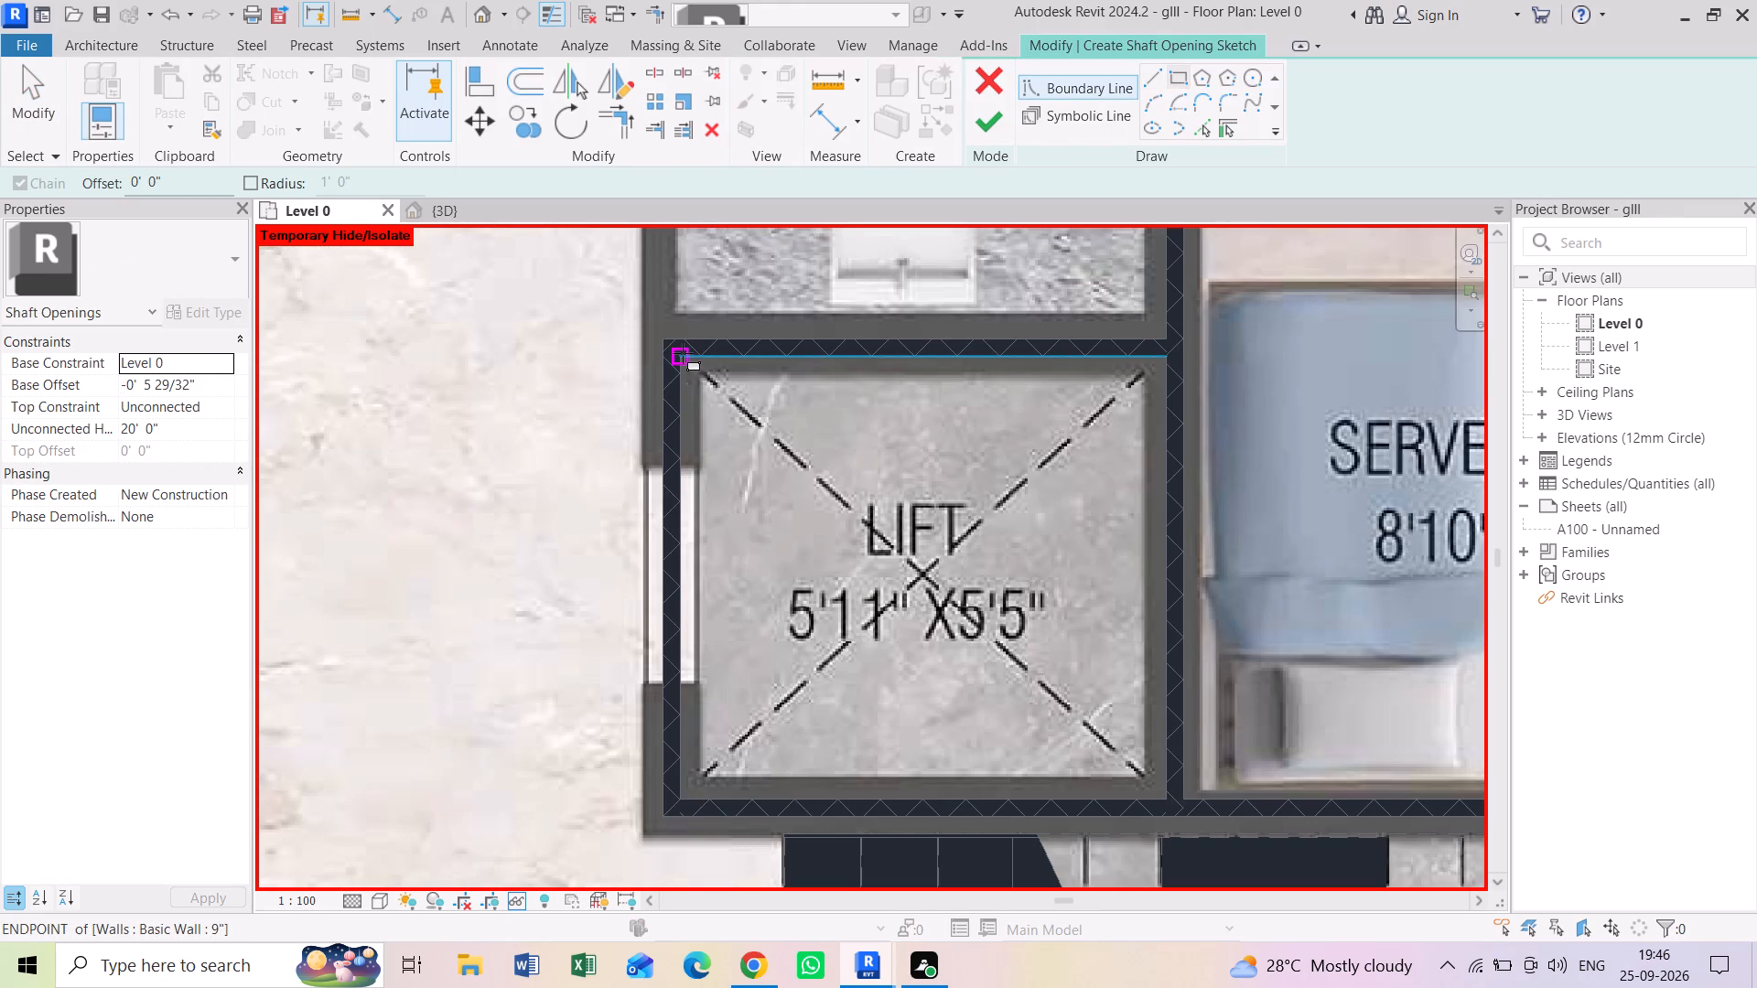
{"action": "left_click", "coordinate": [683, 353]}
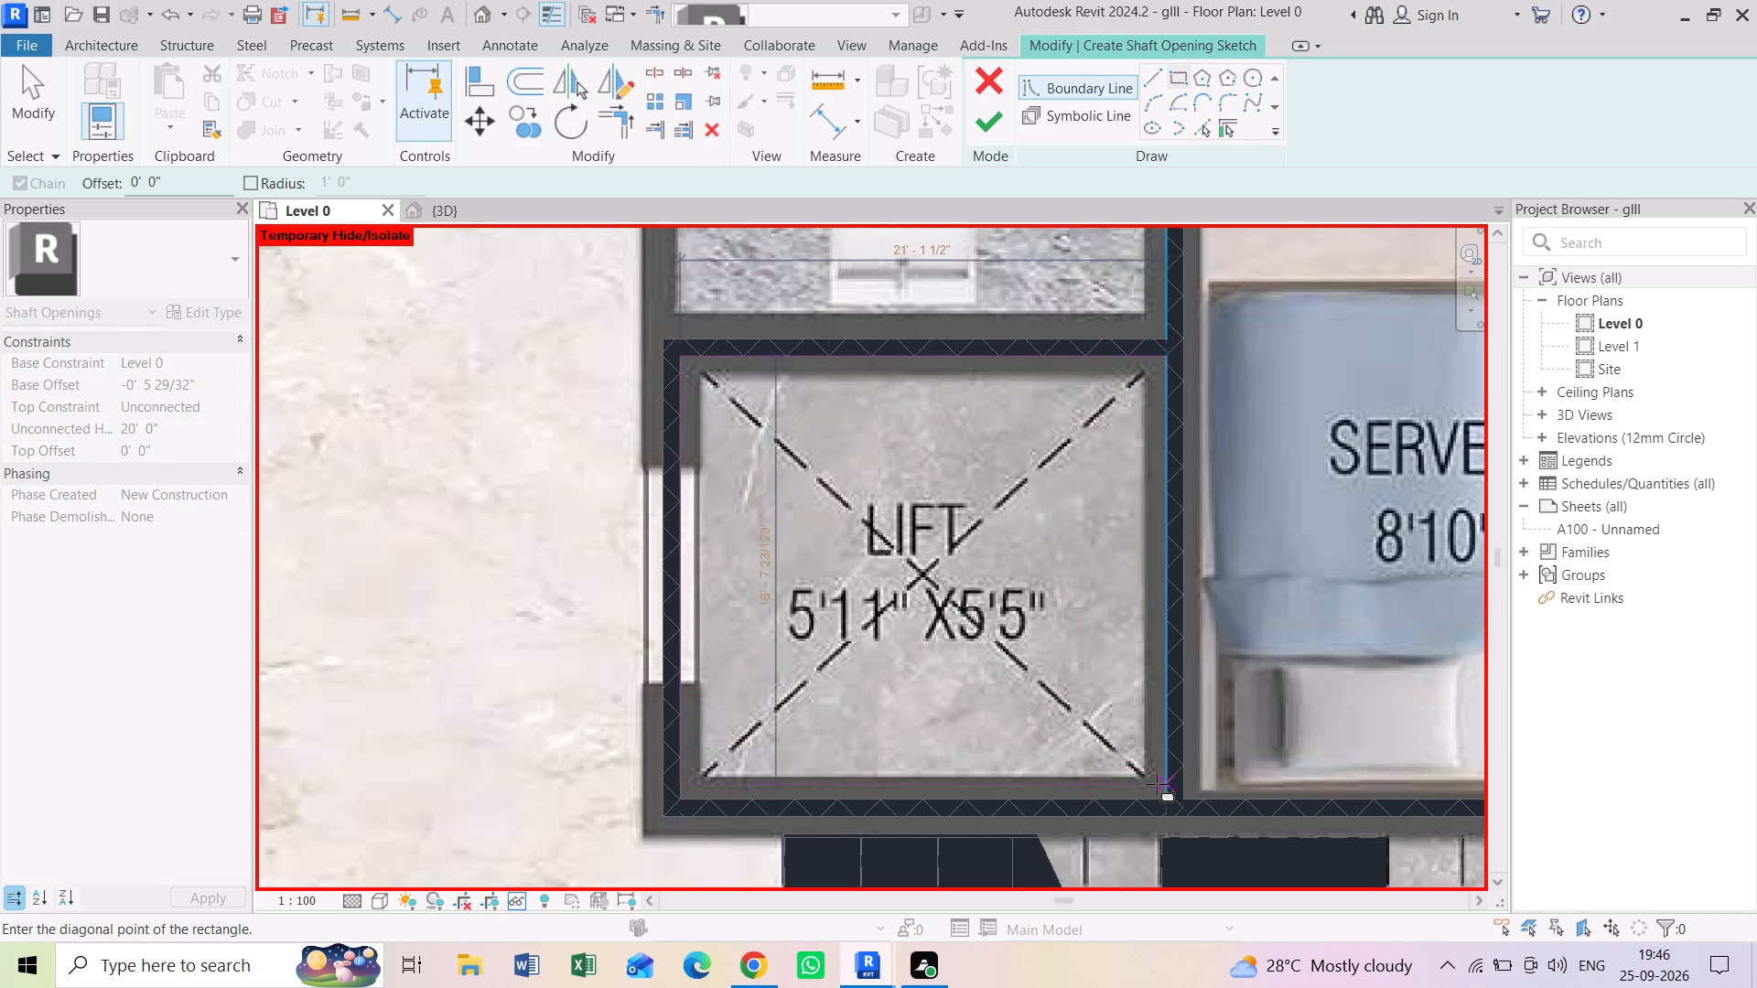
{"action": "left_click", "coordinate": [1163, 796]}
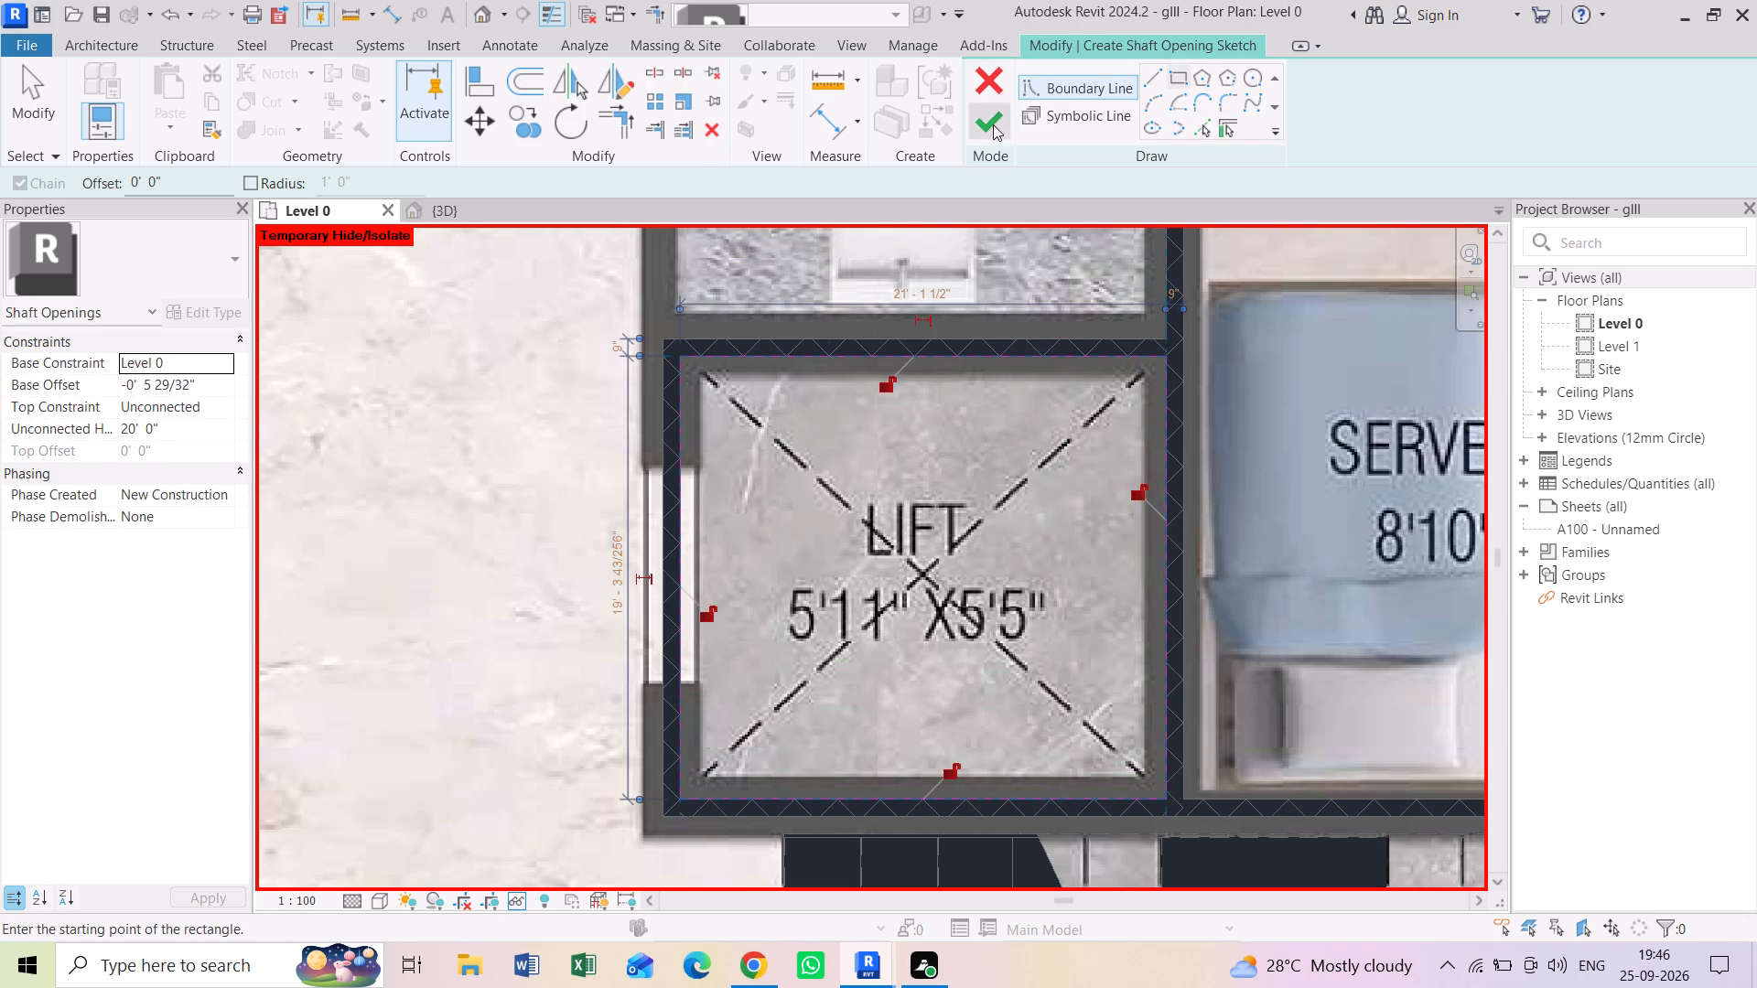
{"action": "left_click", "coordinate": [992, 123]}
Inspect the lift shaft opening in the 3D view against the surrounding walls and staircase.
{"action": "left_click", "coordinate": [471, 203]}
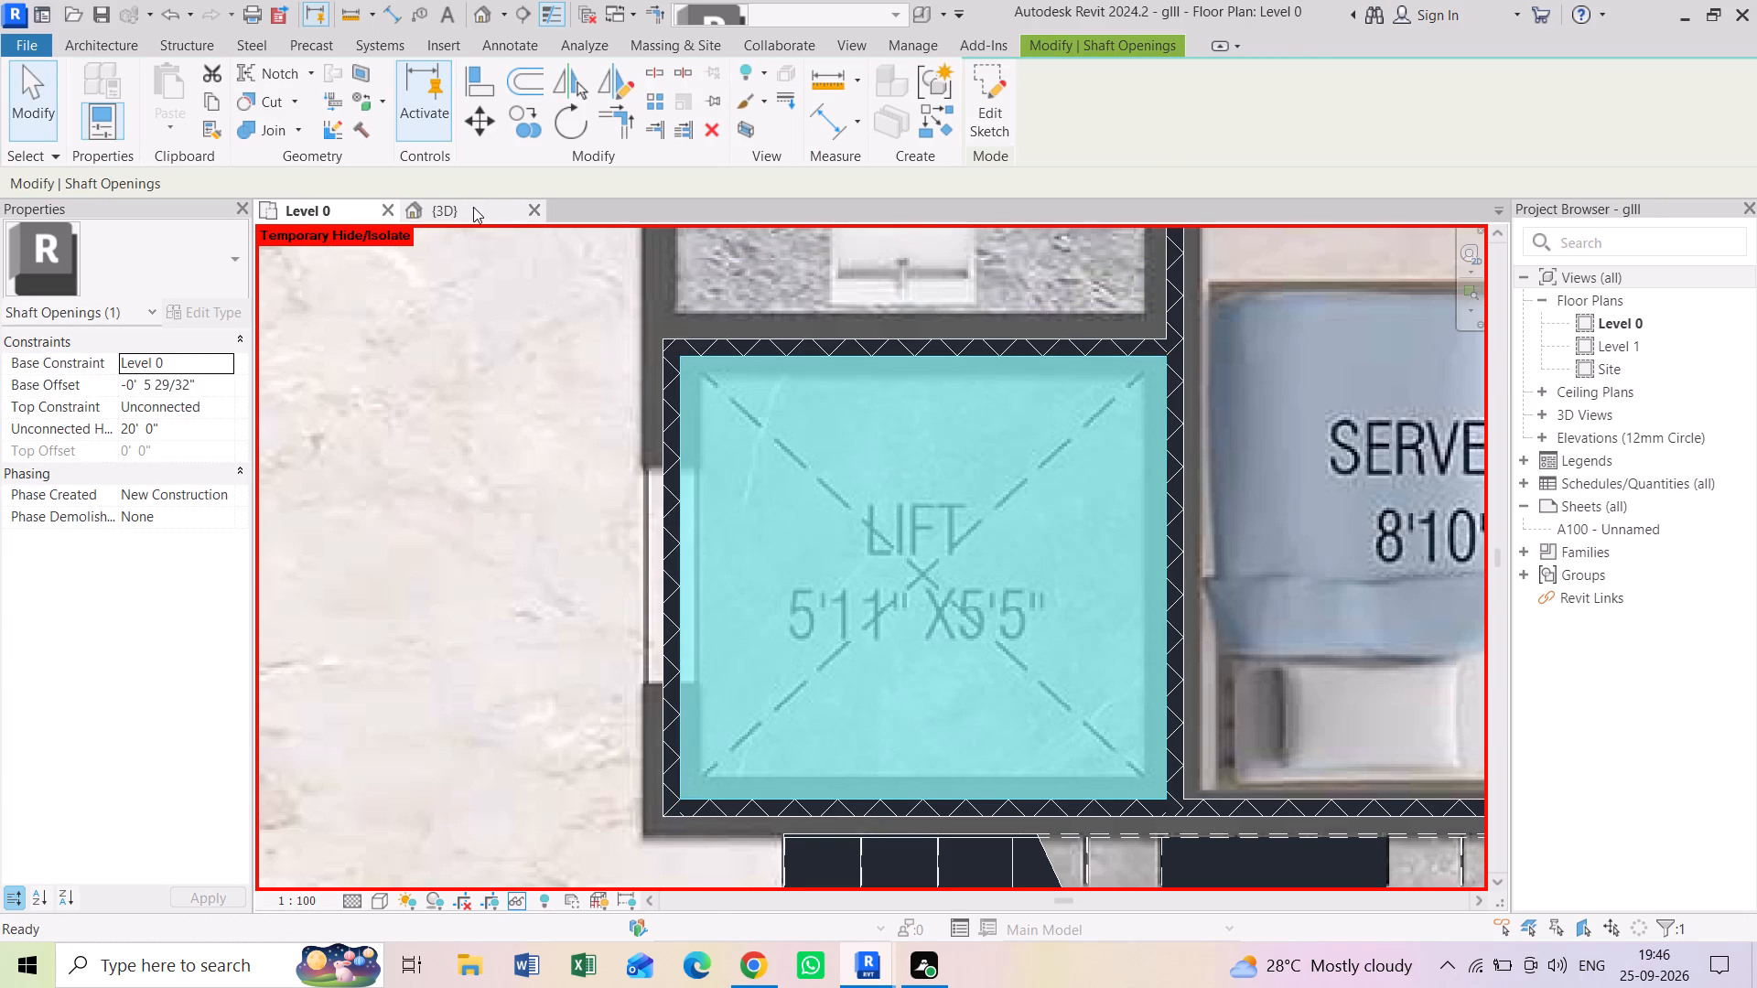
{"action": "scroll", "coordinate": [984, 626], "scroll_direction": "down", "scroll_amount": 6}
{"action": "key", "text": "Escape"}
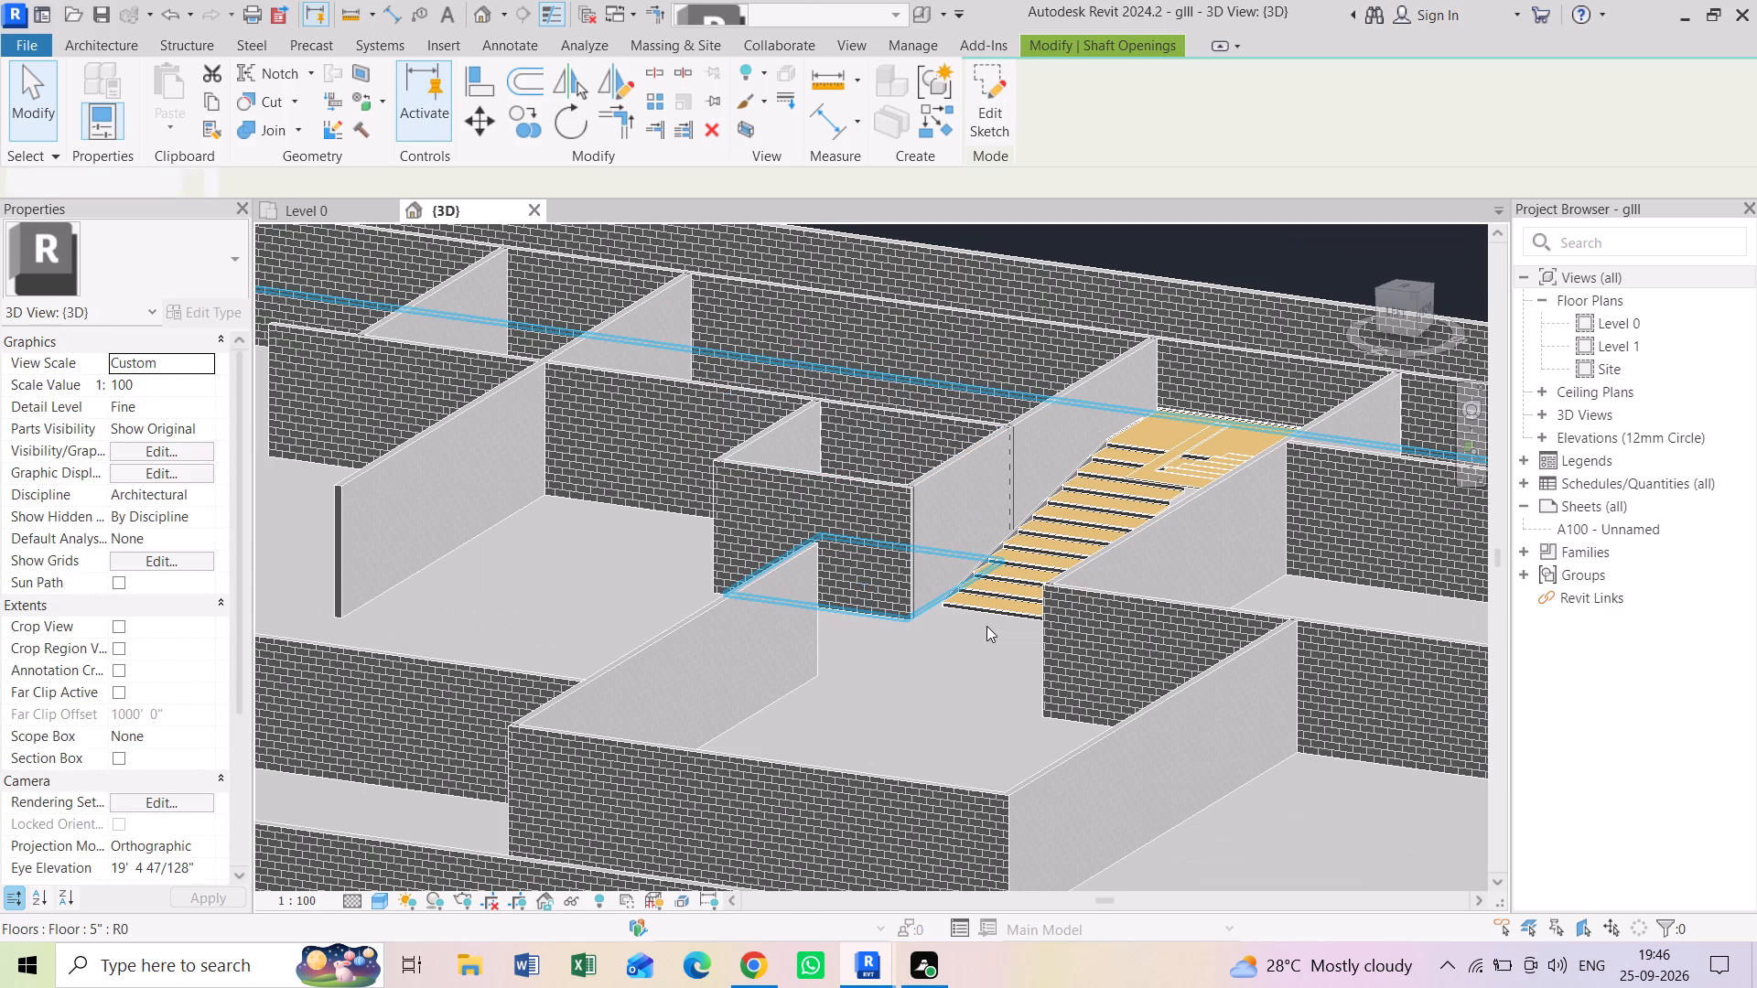
{"action": "middle_click_drag", "start_coordinate": [1084, 558], "coordinate": [954, 793], "text": "shift"}
{"action": "middle_click_drag", "start_coordinate": [965, 785], "coordinate": [1044, 613], "text": "shift"}
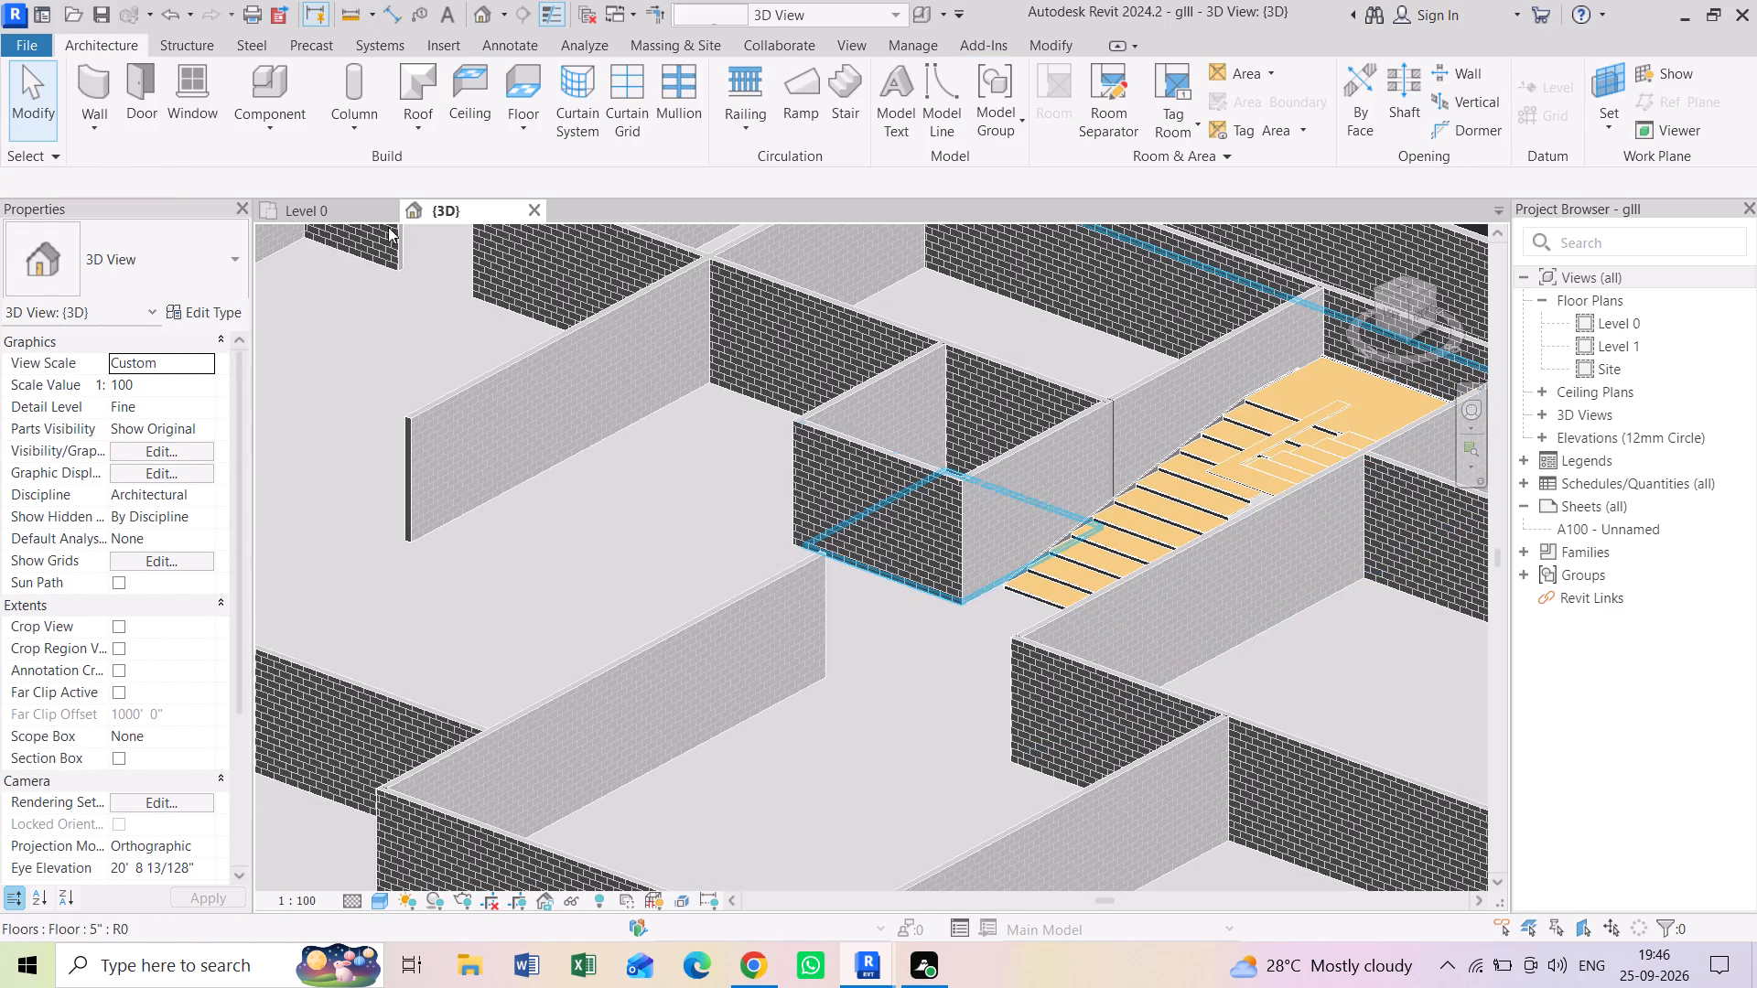
Return to the Level 0 plan and review the rooms from the lift and kitchen to the drawing room, portico and Bed Room-1.
{"action": "left_click", "coordinate": [367, 203]}
{"action": "scroll", "coordinate": [874, 597], "scroll_direction": "down", "scroll_amount": 8}
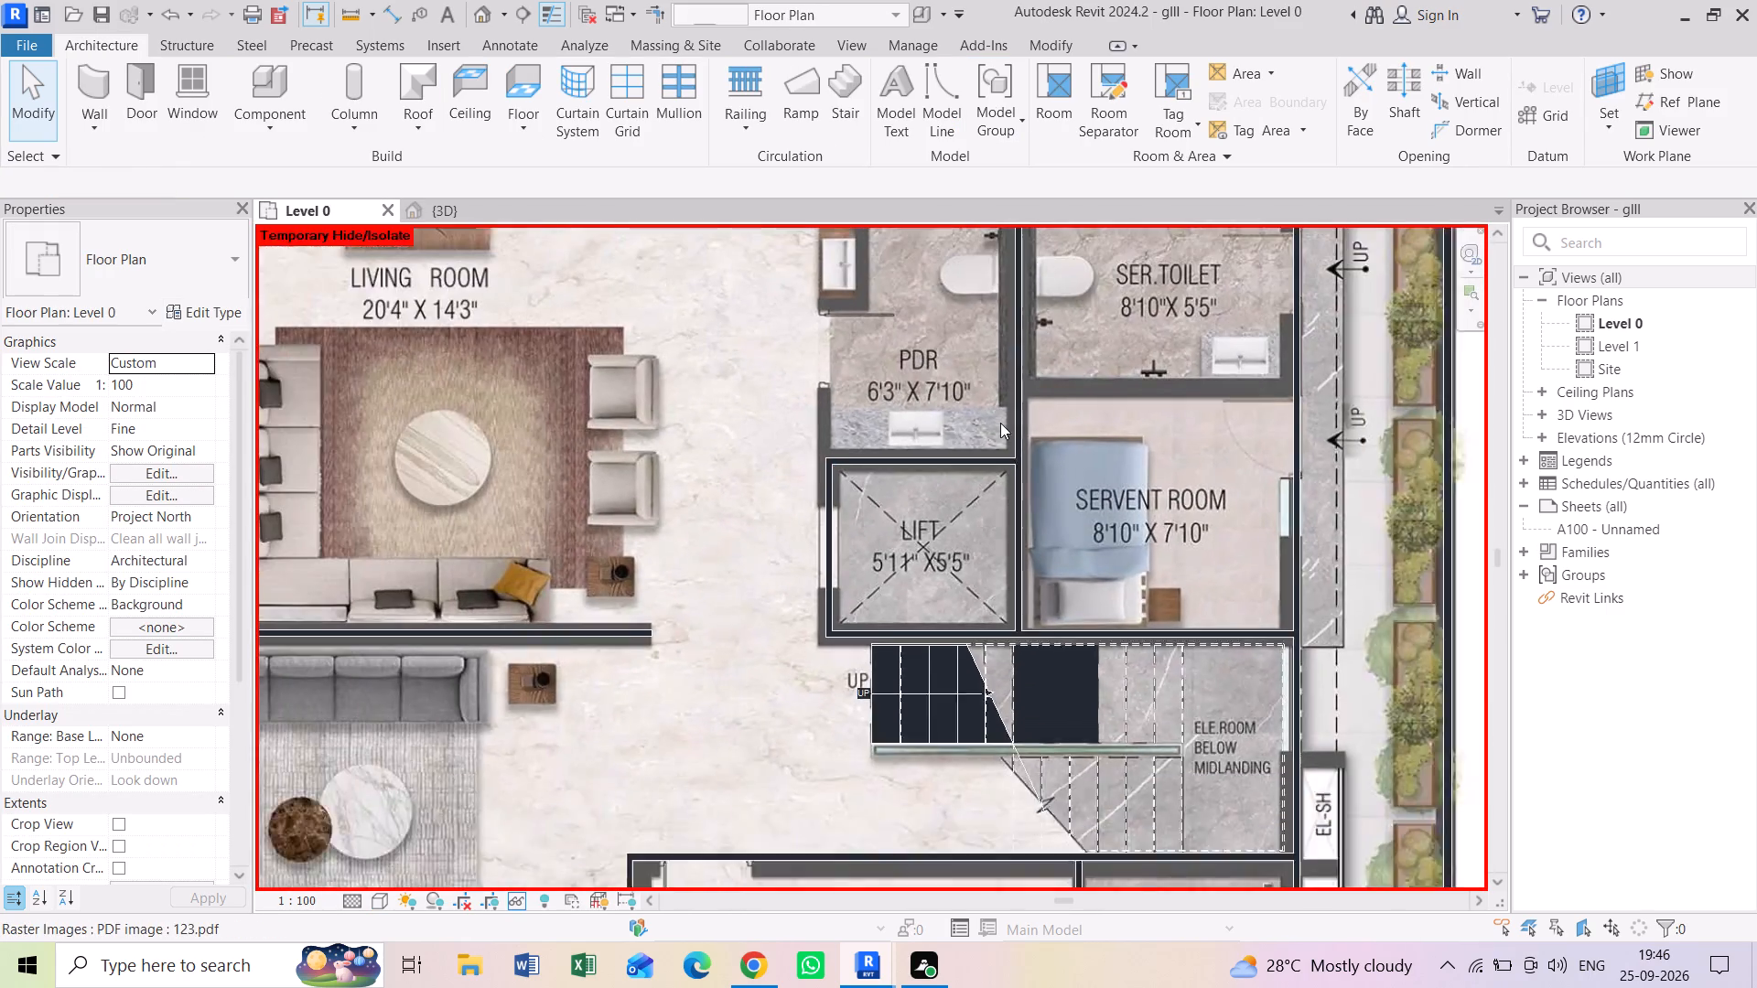
{"action": "middle_click_drag", "start_coordinate": [986, 370], "coordinate": [981, 504]}
{"action": "middle_click_drag", "start_coordinate": [893, 405], "coordinate": [963, 498]}
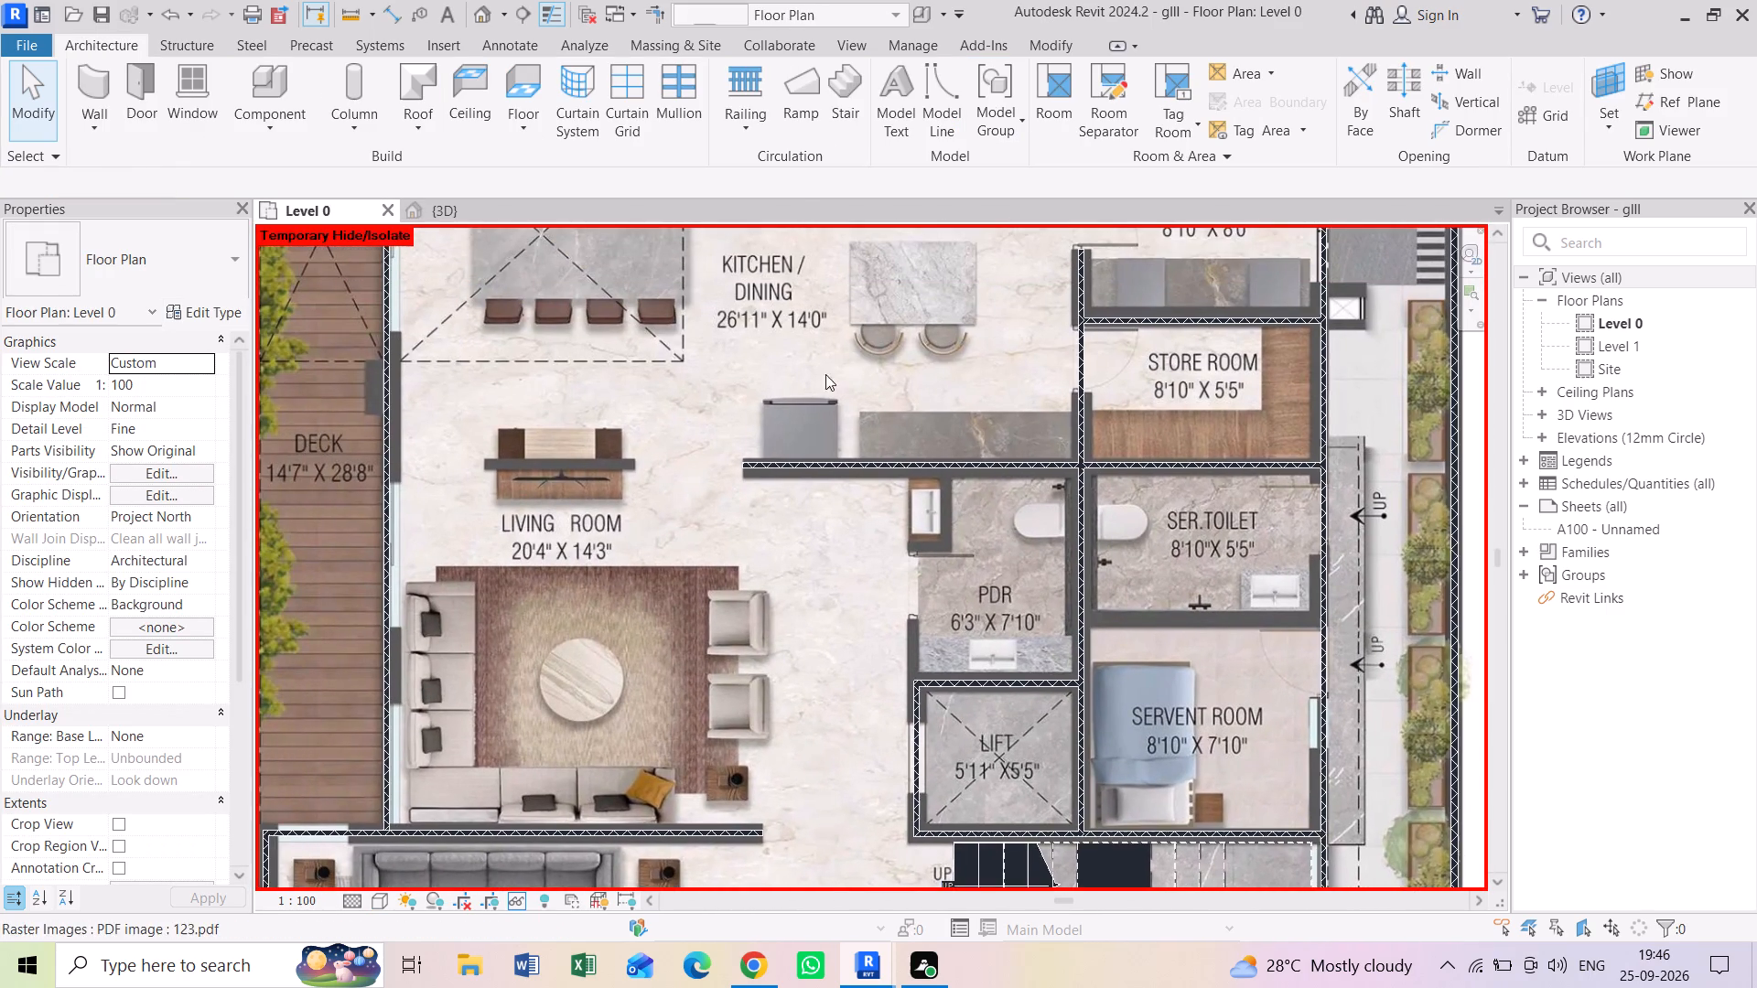
{"action": "middle_click_drag", "start_coordinate": [815, 338], "coordinate": [844, 444]}
{"action": "middle_click_drag", "start_coordinate": [970, 332], "coordinate": [788, 454]}
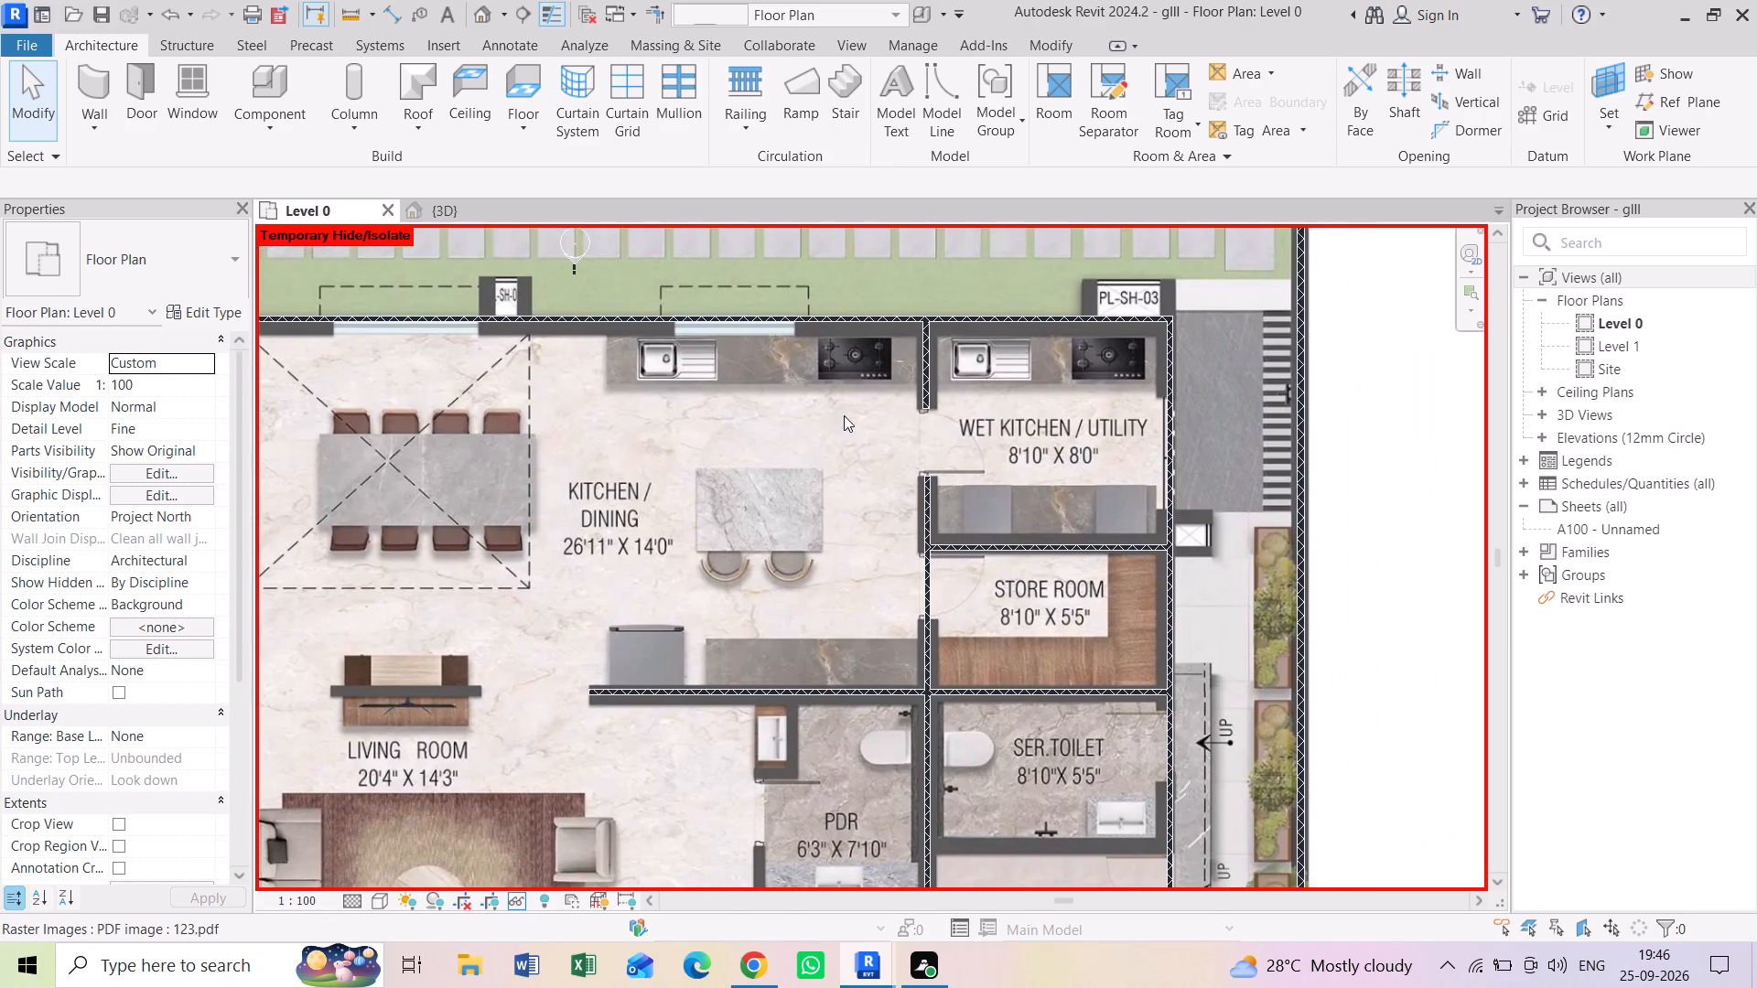
{"action": "middle_click_drag", "start_coordinate": [686, 360], "coordinate": [987, 441]}
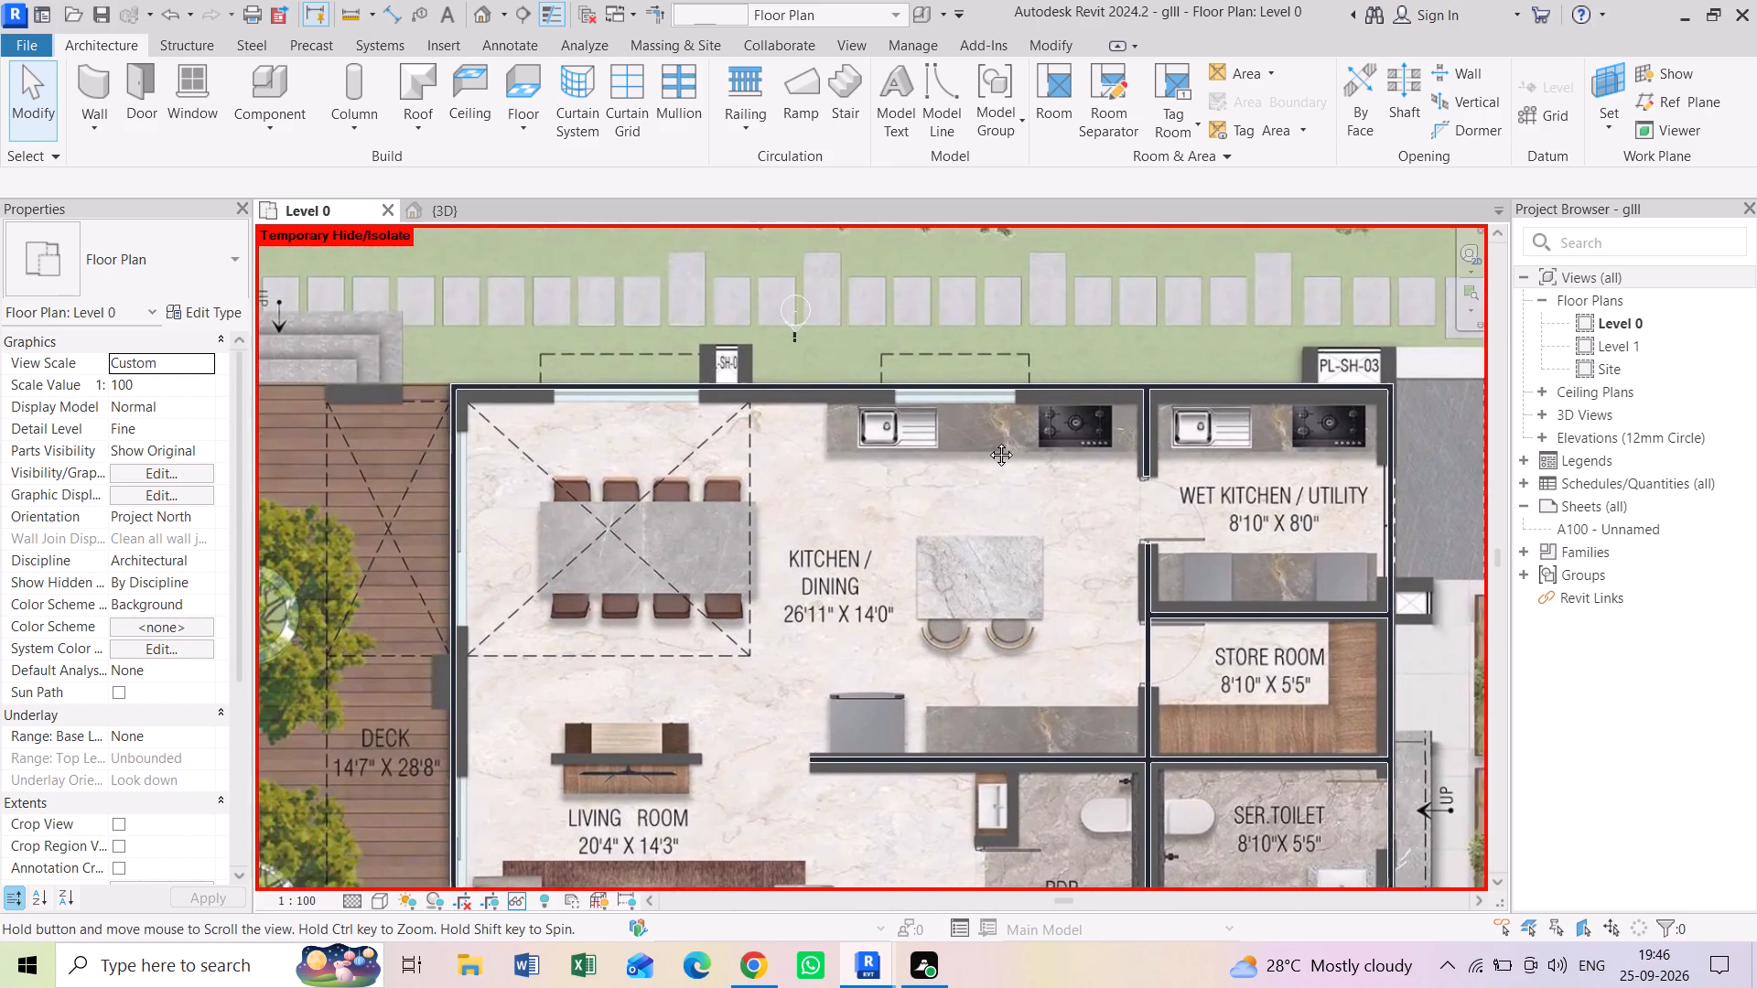
{"action": "middle_click_drag", "start_coordinate": [987, 441], "coordinate": [999, 442]}
{"action": "middle_click_drag", "start_coordinate": [662, 542], "coordinate": [754, 278]}
{"action": "middle_click_drag", "start_coordinate": [749, 716], "coordinate": [713, 377]}
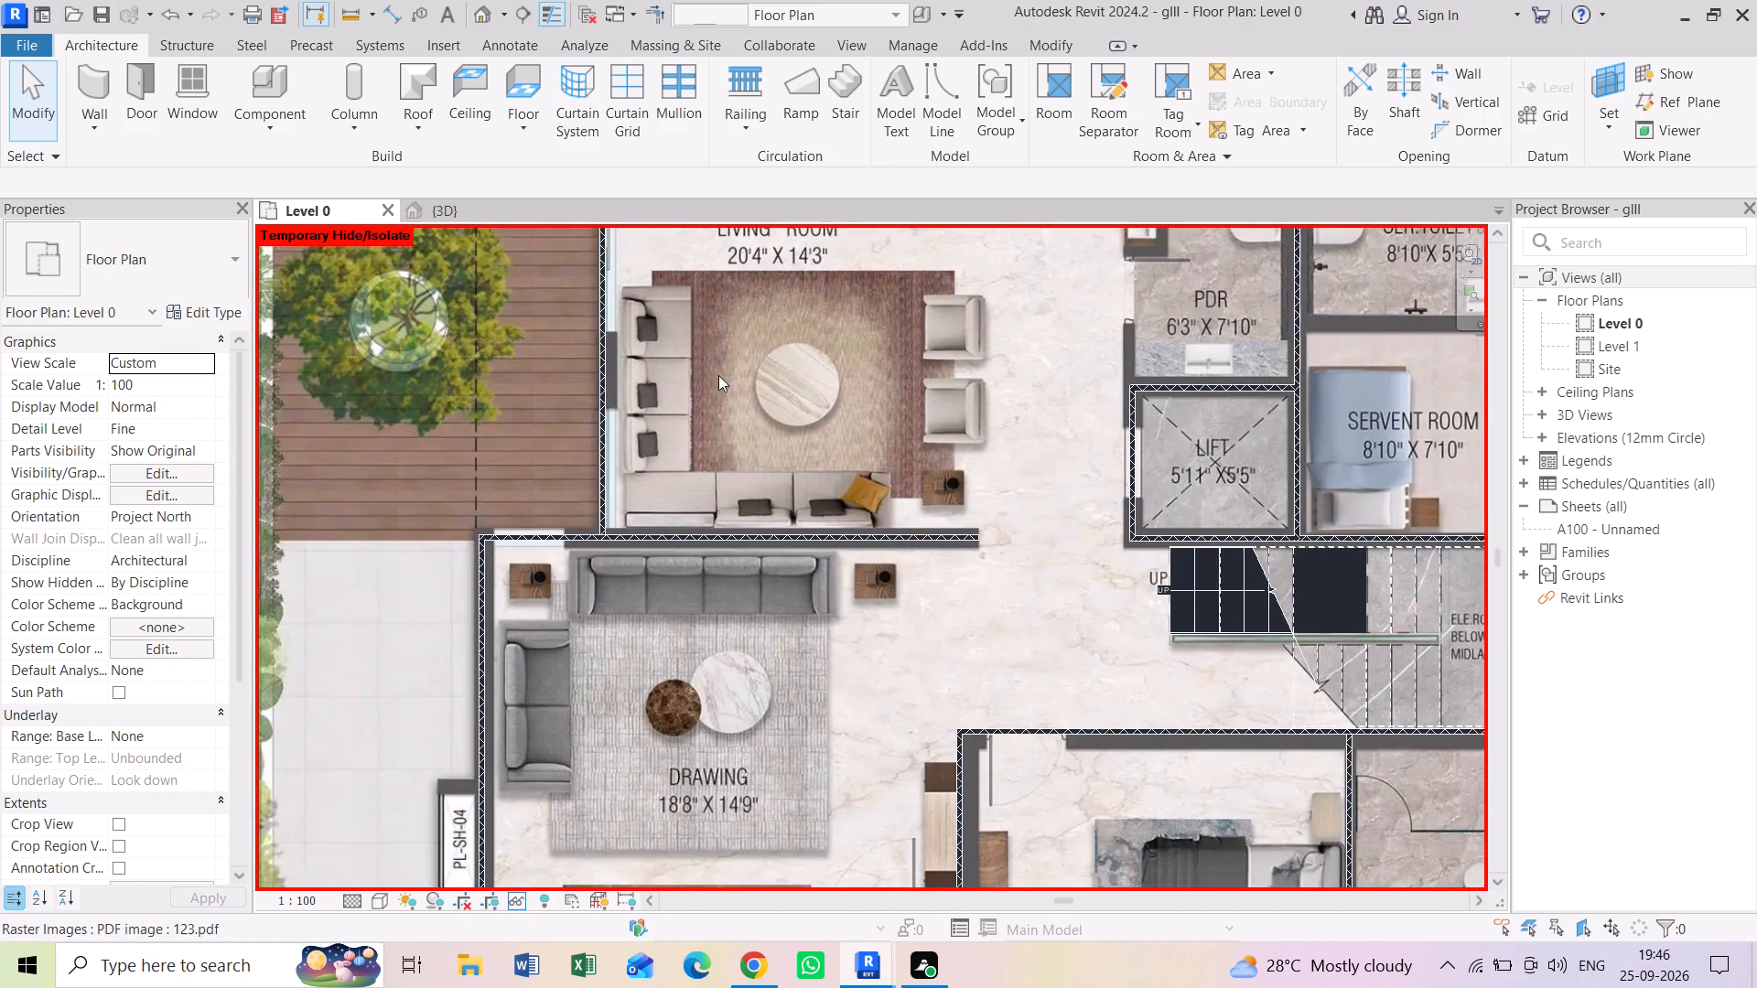
{"action": "middle_click_drag", "start_coordinate": [764, 604], "coordinate": [762, 571]}
{"action": "middle_click_drag", "start_coordinate": [746, 697], "coordinate": [728, 410]}
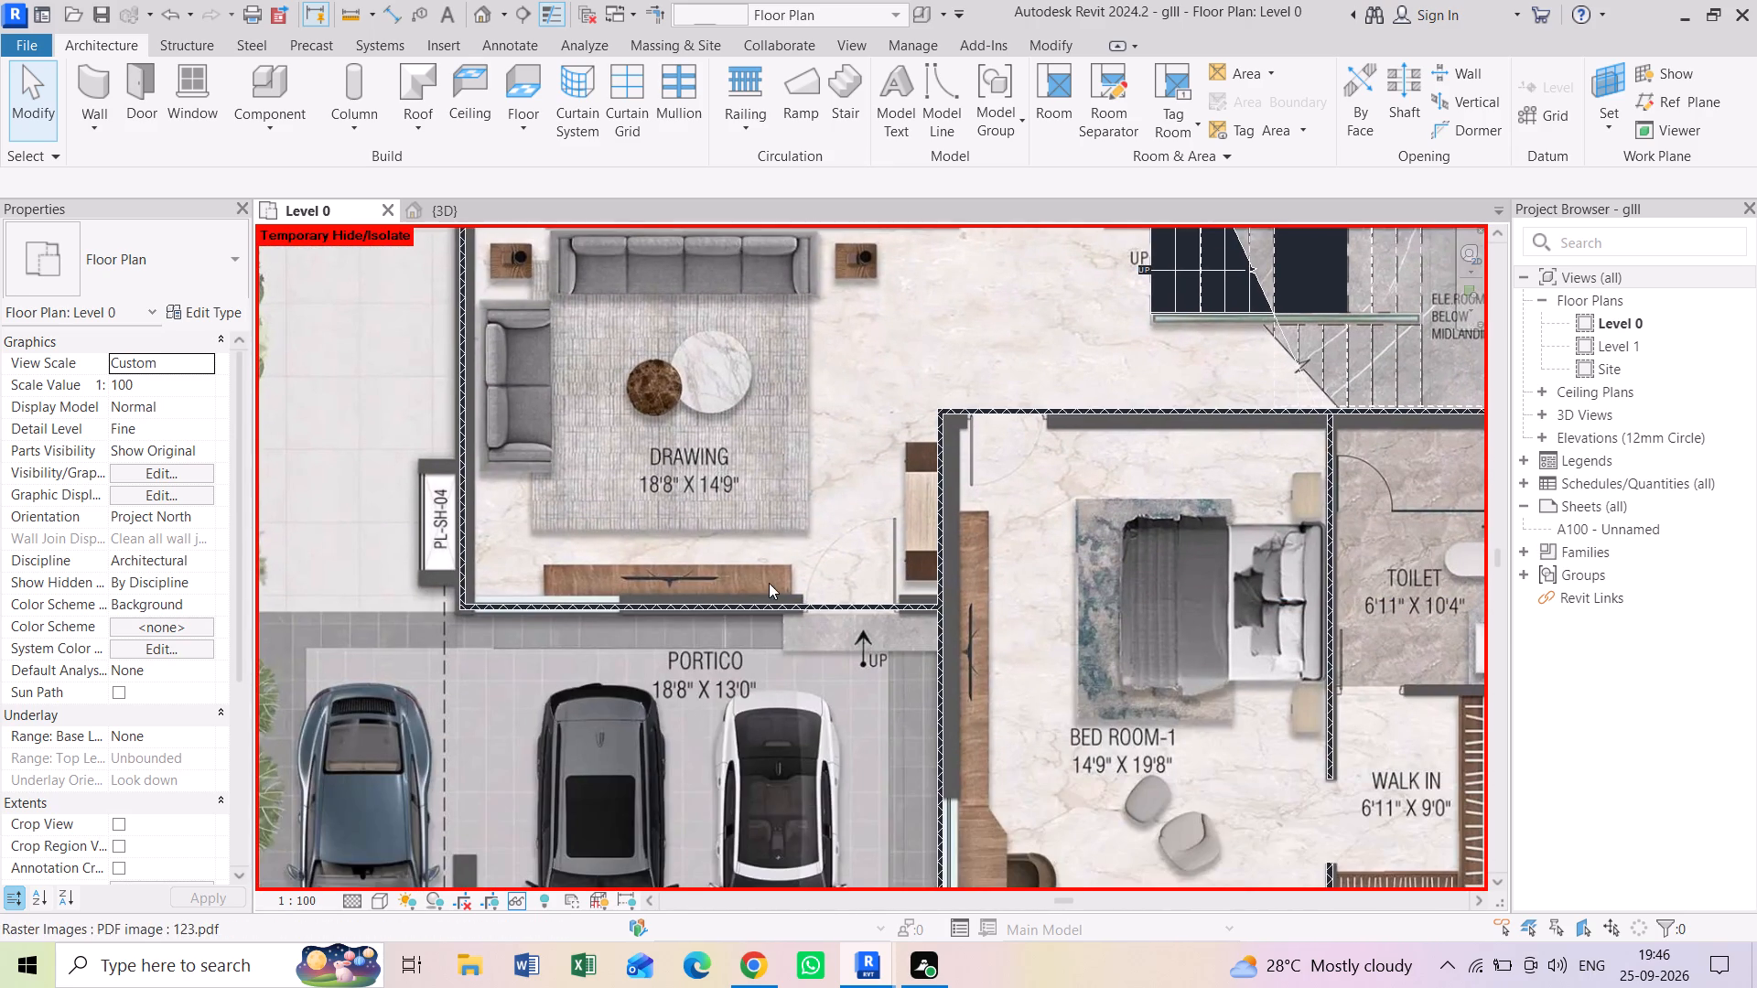
{"action": "middle_click_drag", "start_coordinate": [769, 583], "coordinate": [768, 547]}
{"action": "scroll", "coordinate": [802, 535], "scroll_direction": "down", "scroll_amount": 2}
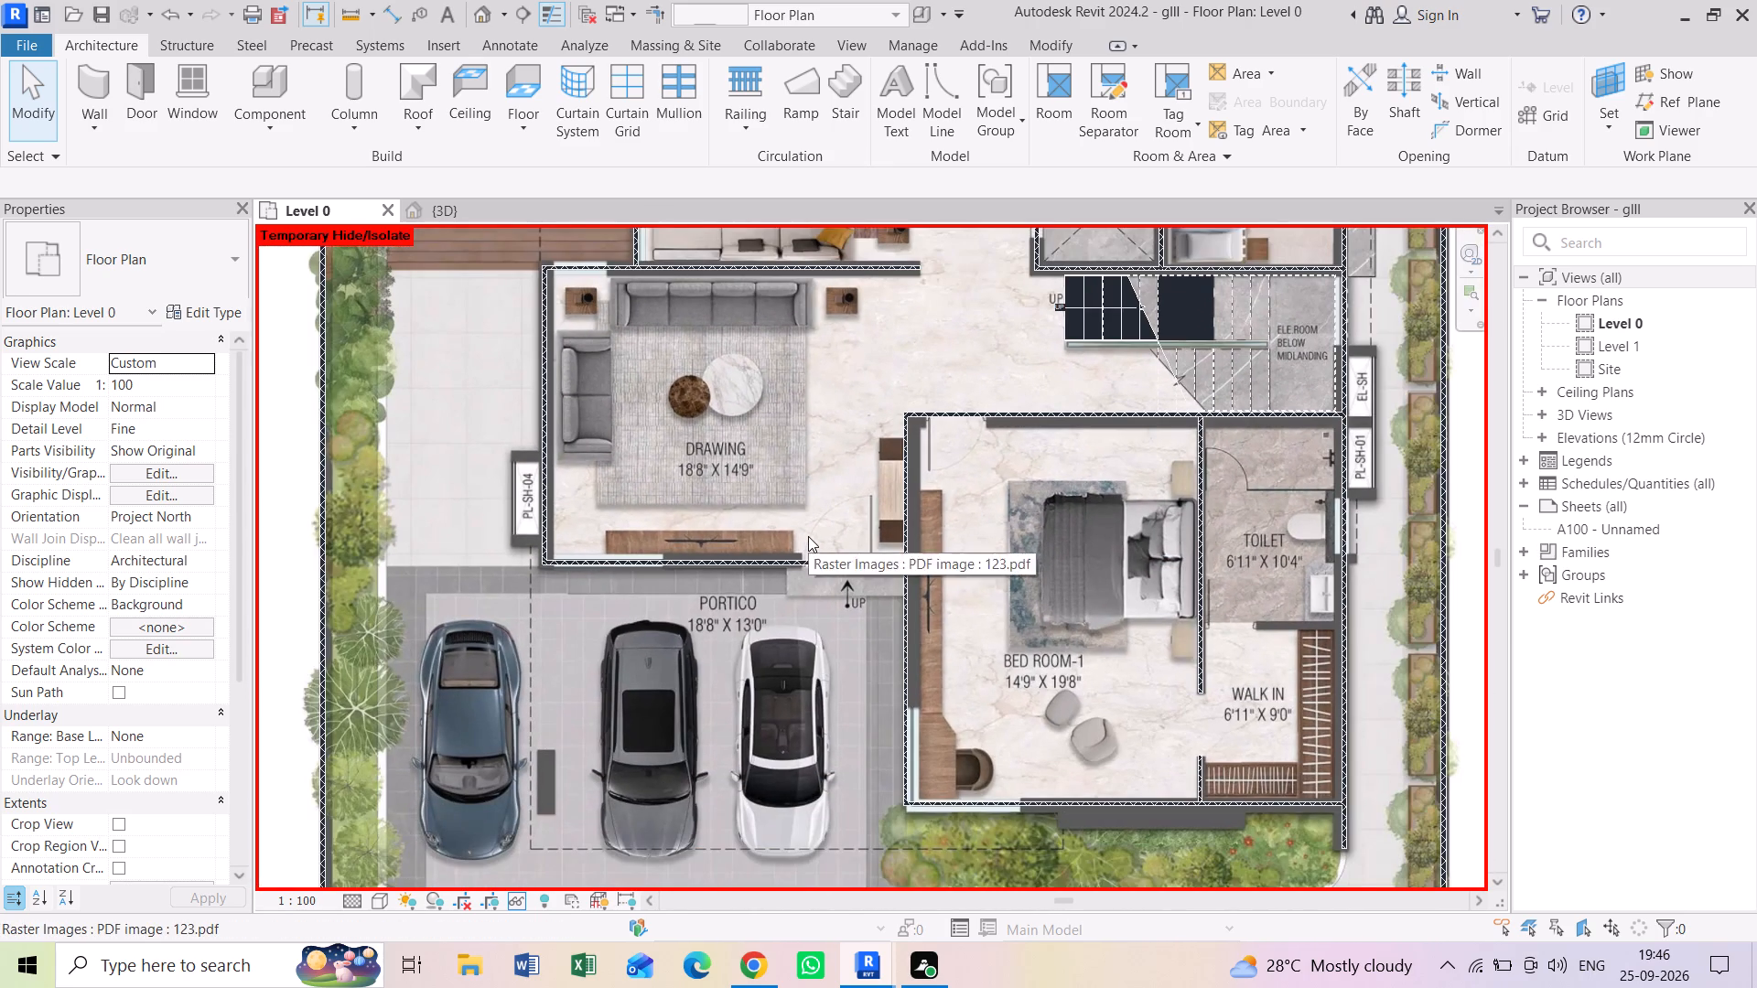
{"action": "scroll", "coordinate": [808, 536], "scroll_direction": "down", "scroll_amount": 1}
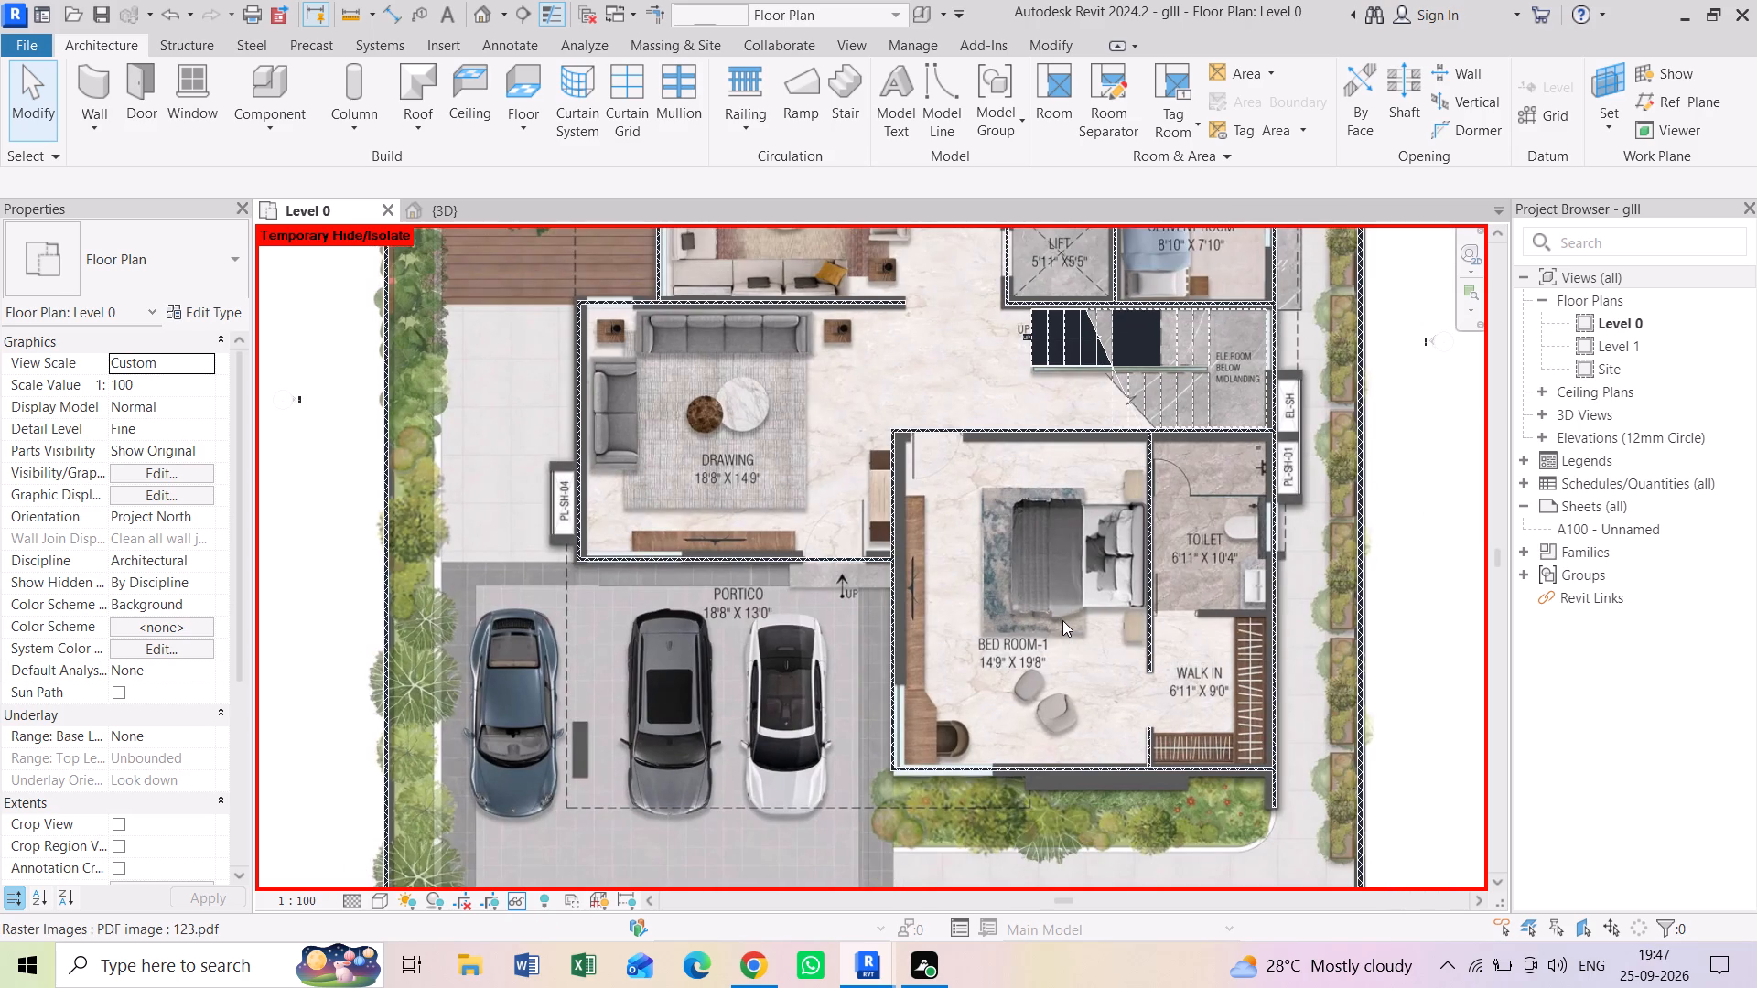
{"action": "middle_click_drag", "start_coordinate": [1073, 619], "coordinate": [977, 617]}
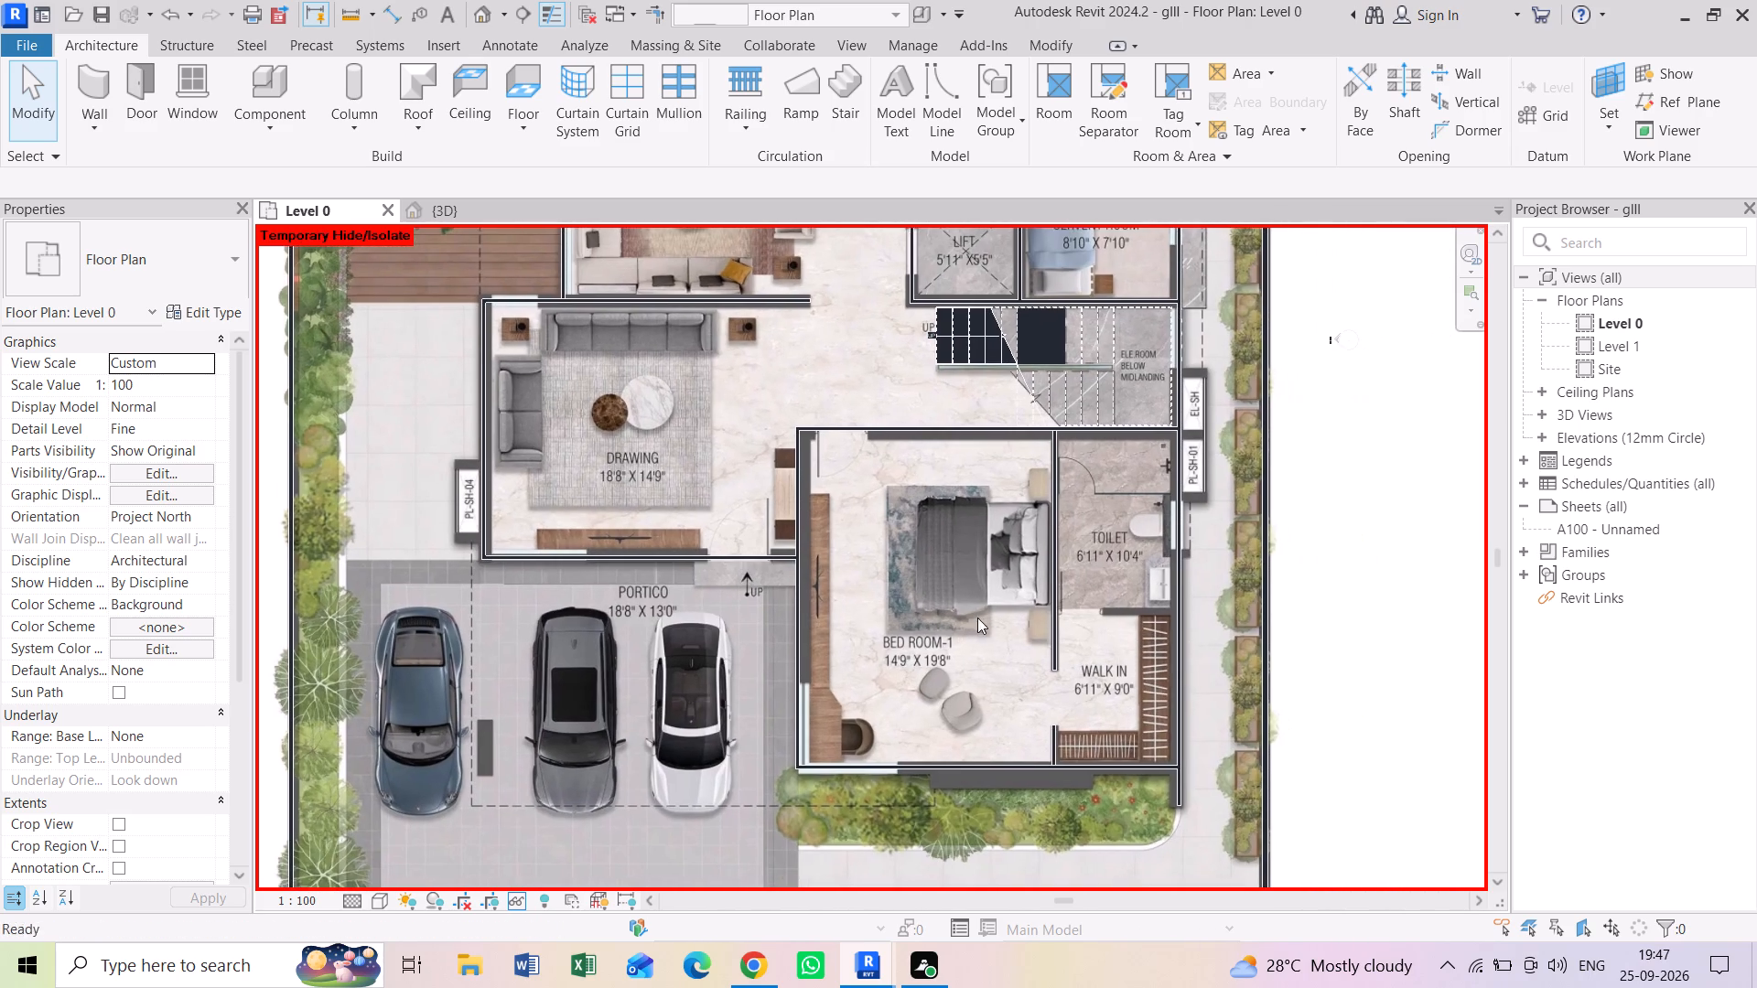
{"action": "scroll", "coordinate": [1220, 586], "scroll_direction": "up", "scroll_amount": 3}
{"action": "scroll", "coordinate": [1220, 585], "scroll_direction": "down", "scroll_amount": 1}
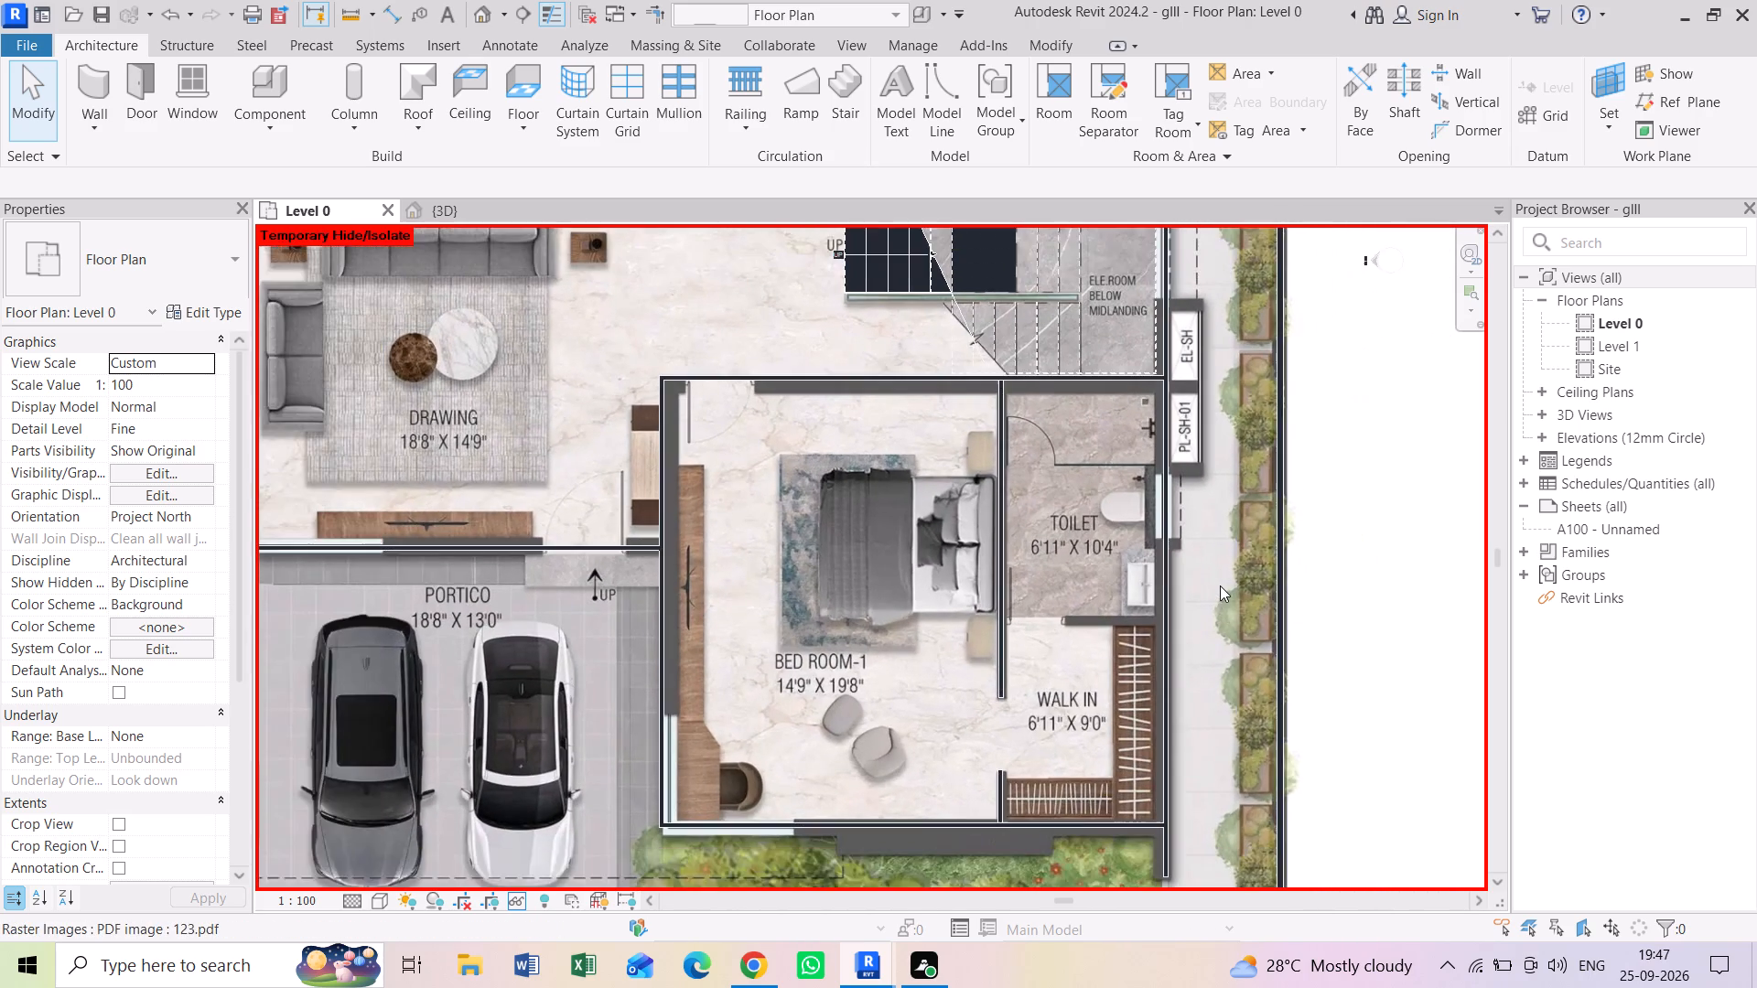
Examine the front of the plot on the plan, including the planting strip, boundary walls, parking area and entry.
{"action": "scroll", "coordinate": [1220, 585], "scroll_direction": "down", "scroll_amount": 1}
{"action": "middle_click_drag", "start_coordinate": [1219, 591], "coordinate": [1205, 372]}
{"action": "scroll", "coordinate": [1205, 373], "scroll_direction": "down", "scroll_amount": 1}
{"action": "scroll", "coordinate": [1136, 619], "scroll_direction": "up", "scroll_amount": 6}
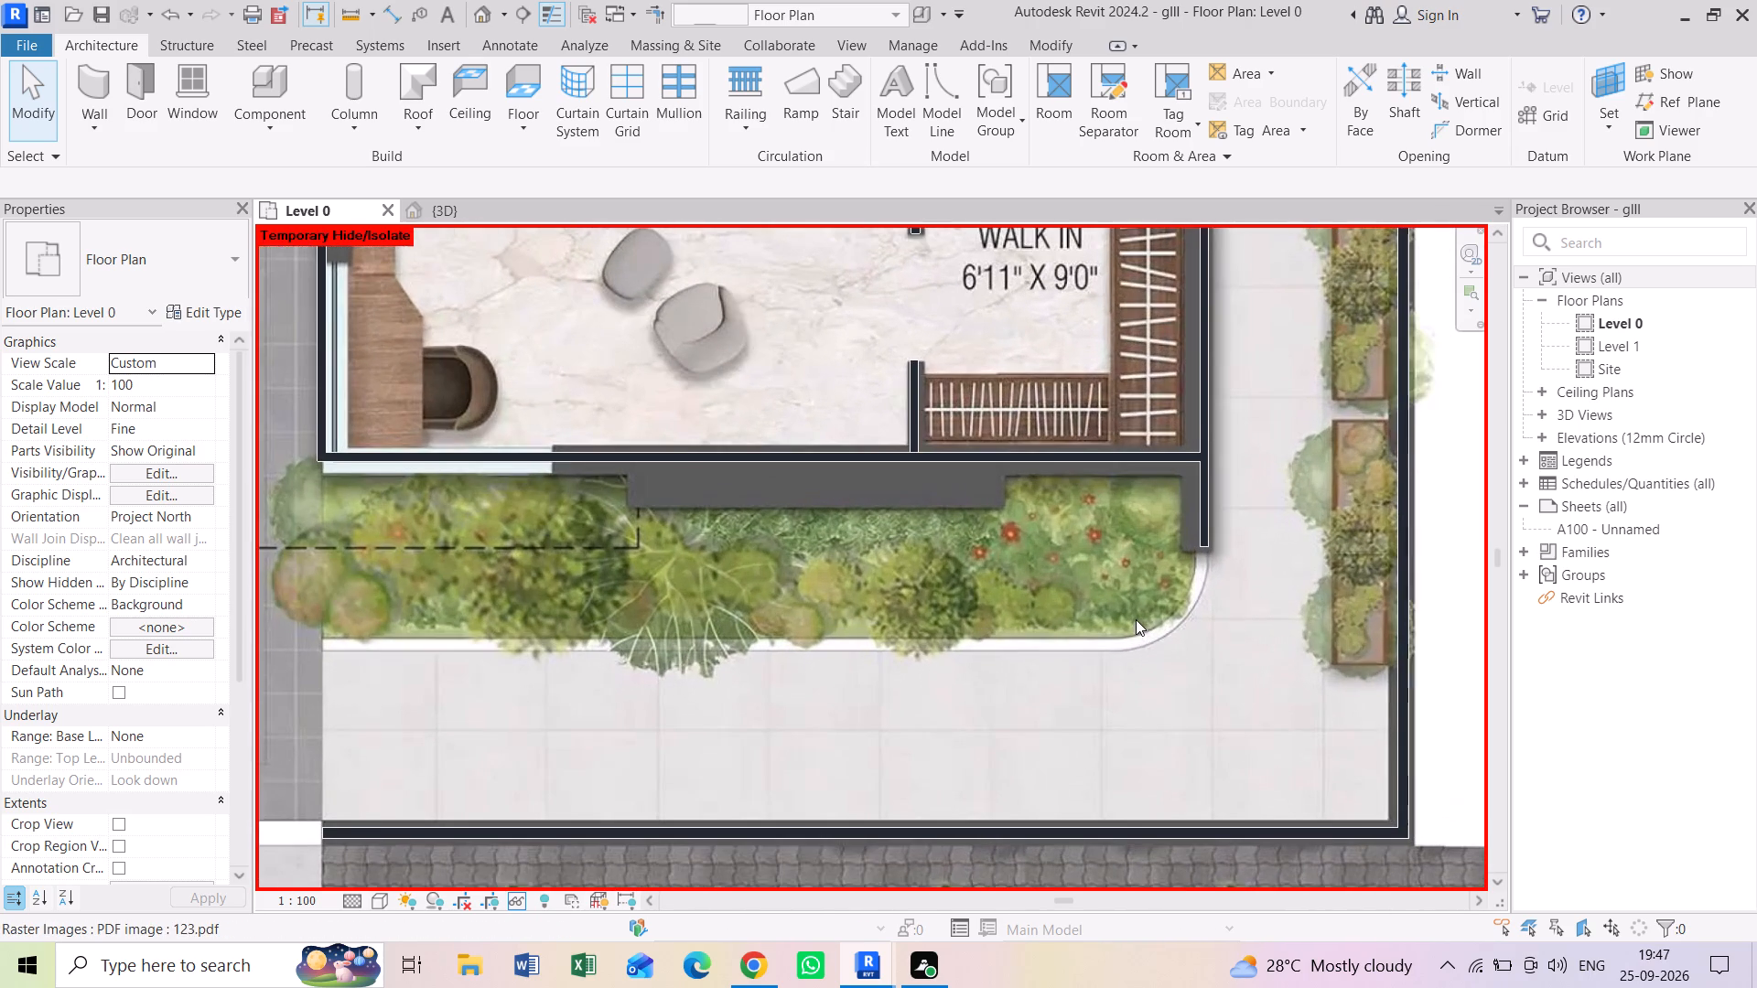
{"action": "scroll", "coordinate": [1136, 619], "scroll_direction": "down", "scroll_amount": 3}
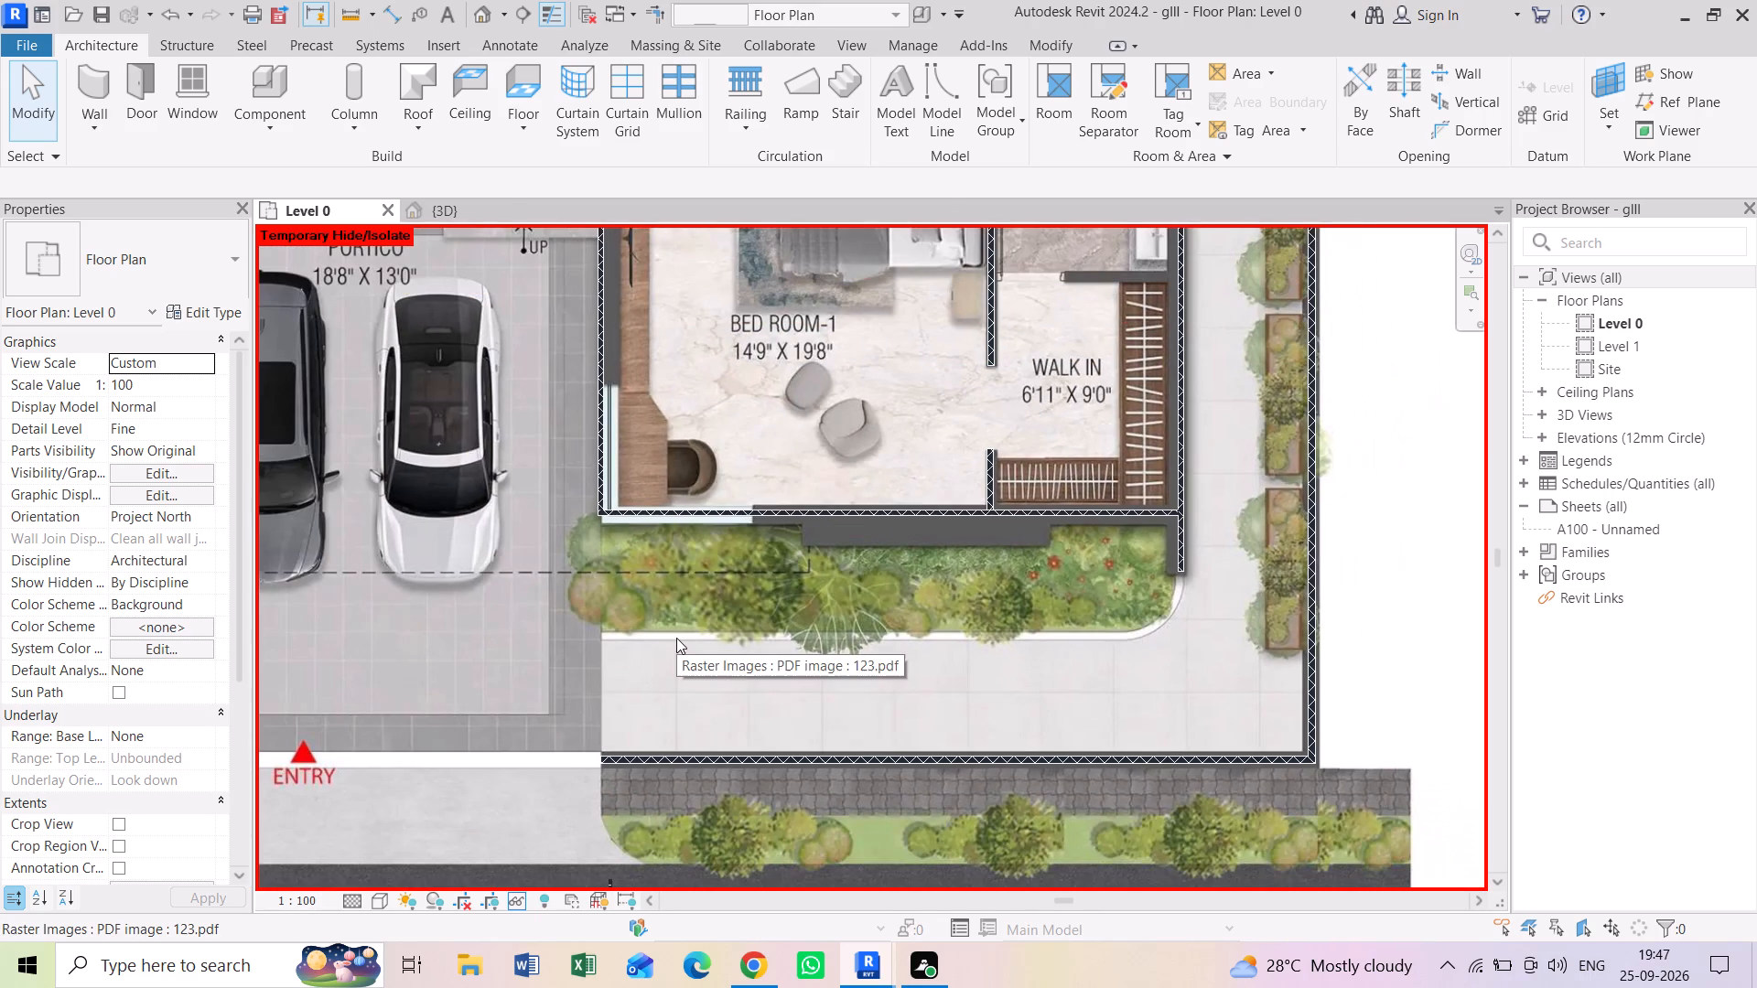
{"action": "middle_click_drag", "start_coordinate": [647, 636], "coordinate": [766, 639]}
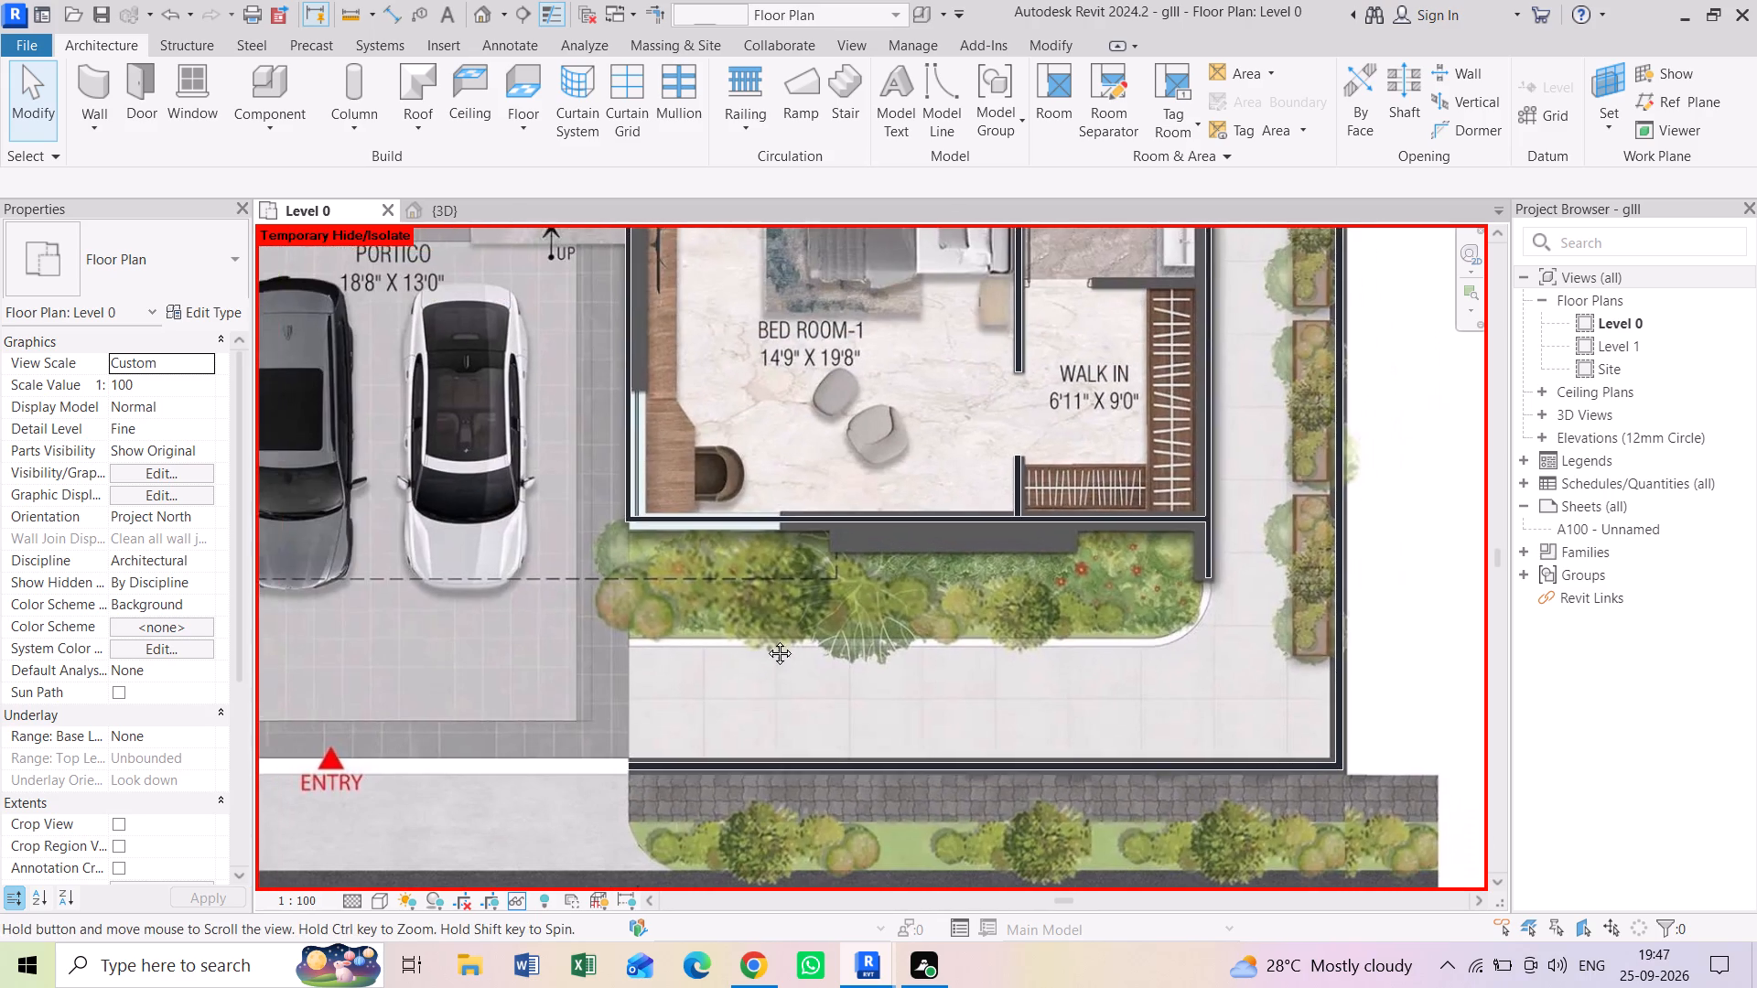
{"action": "middle_click_drag", "start_coordinate": [766, 639], "coordinate": [1030, 581]}
{"action": "scroll", "coordinate": [760, 579], "scroll_direction": "down", "scroll_amount": 1}
{"action": "middle_click_drag", "start_coordinate": [488, 554], "coordinate": [584, 658]}
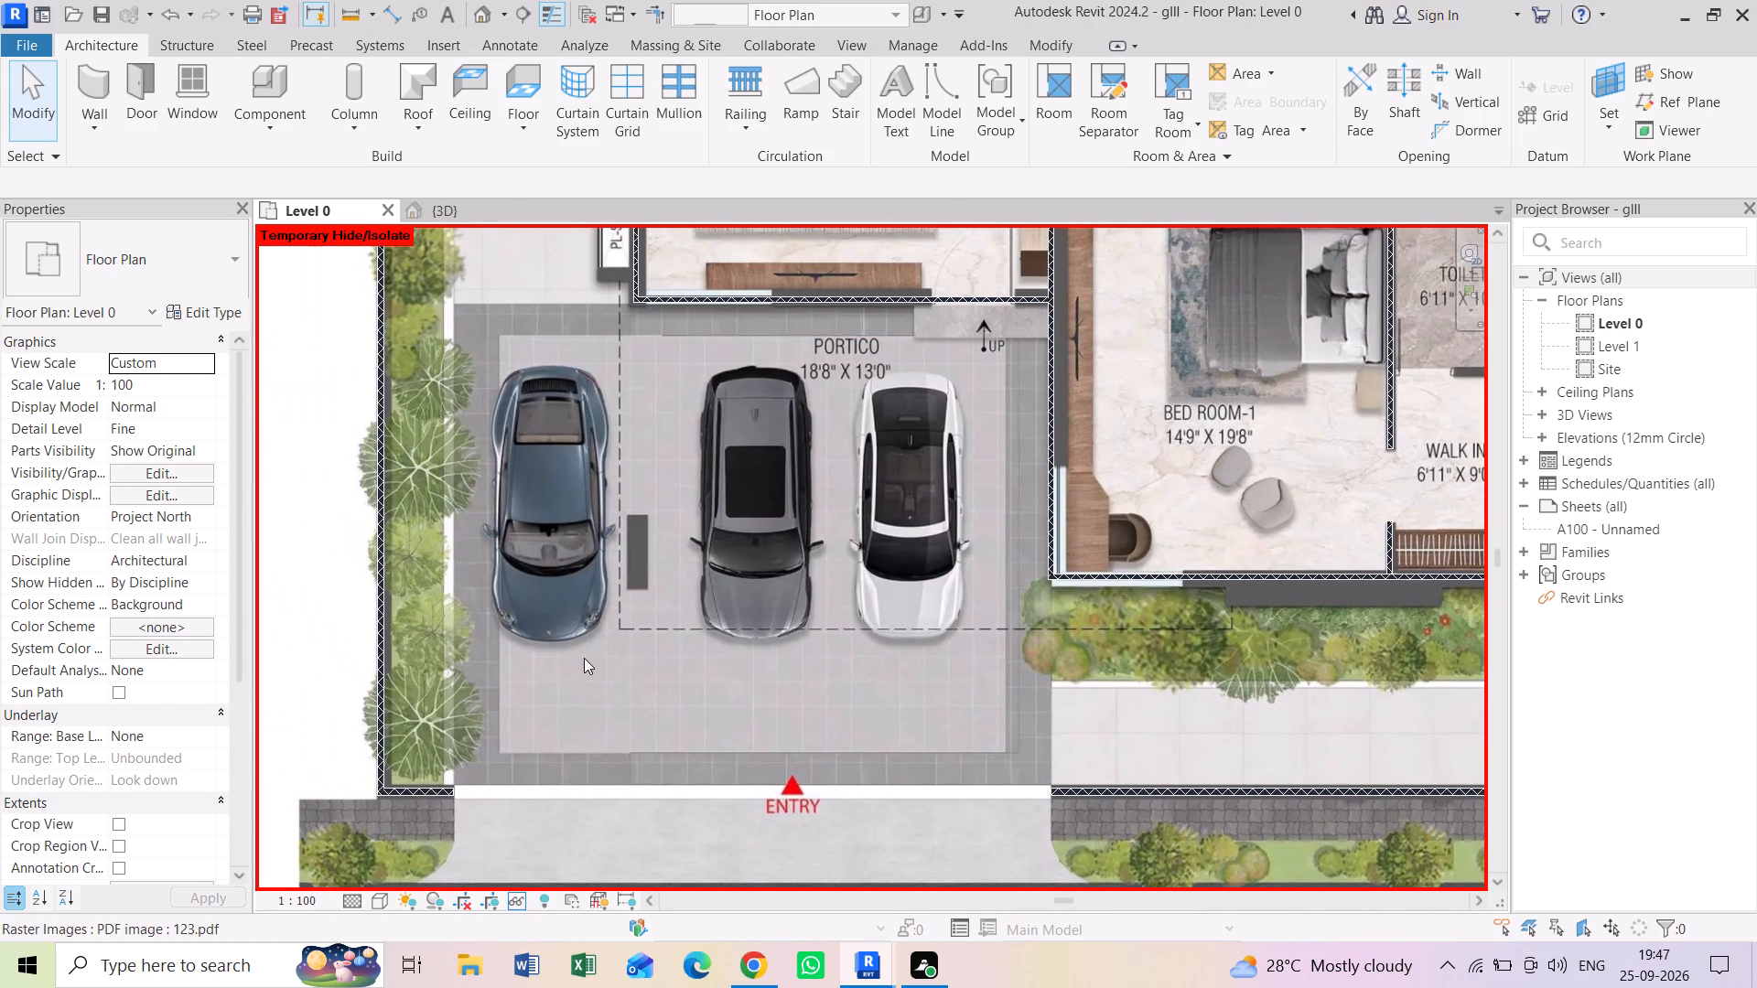
{"action": "scroll", "coordinate": [581, 653], "scroll_direction": "down", "scroll_amount": 2}
{"action": "middle_click_drag", "start_coordinate": [469, 787], "coordinate": [570, 566]}
{"action": "scroll", "coordinate": [571, 565], "scroll_direction": "up", "scroll_amount": 4}
{"action": "scroll", "coordinate": [571, 565], "scroll_direction": "down", "scroll_amount": 2}
{"action": "middle_click_drag", "start_coordinate": [771, 493], "coordinate": [771, 495]}
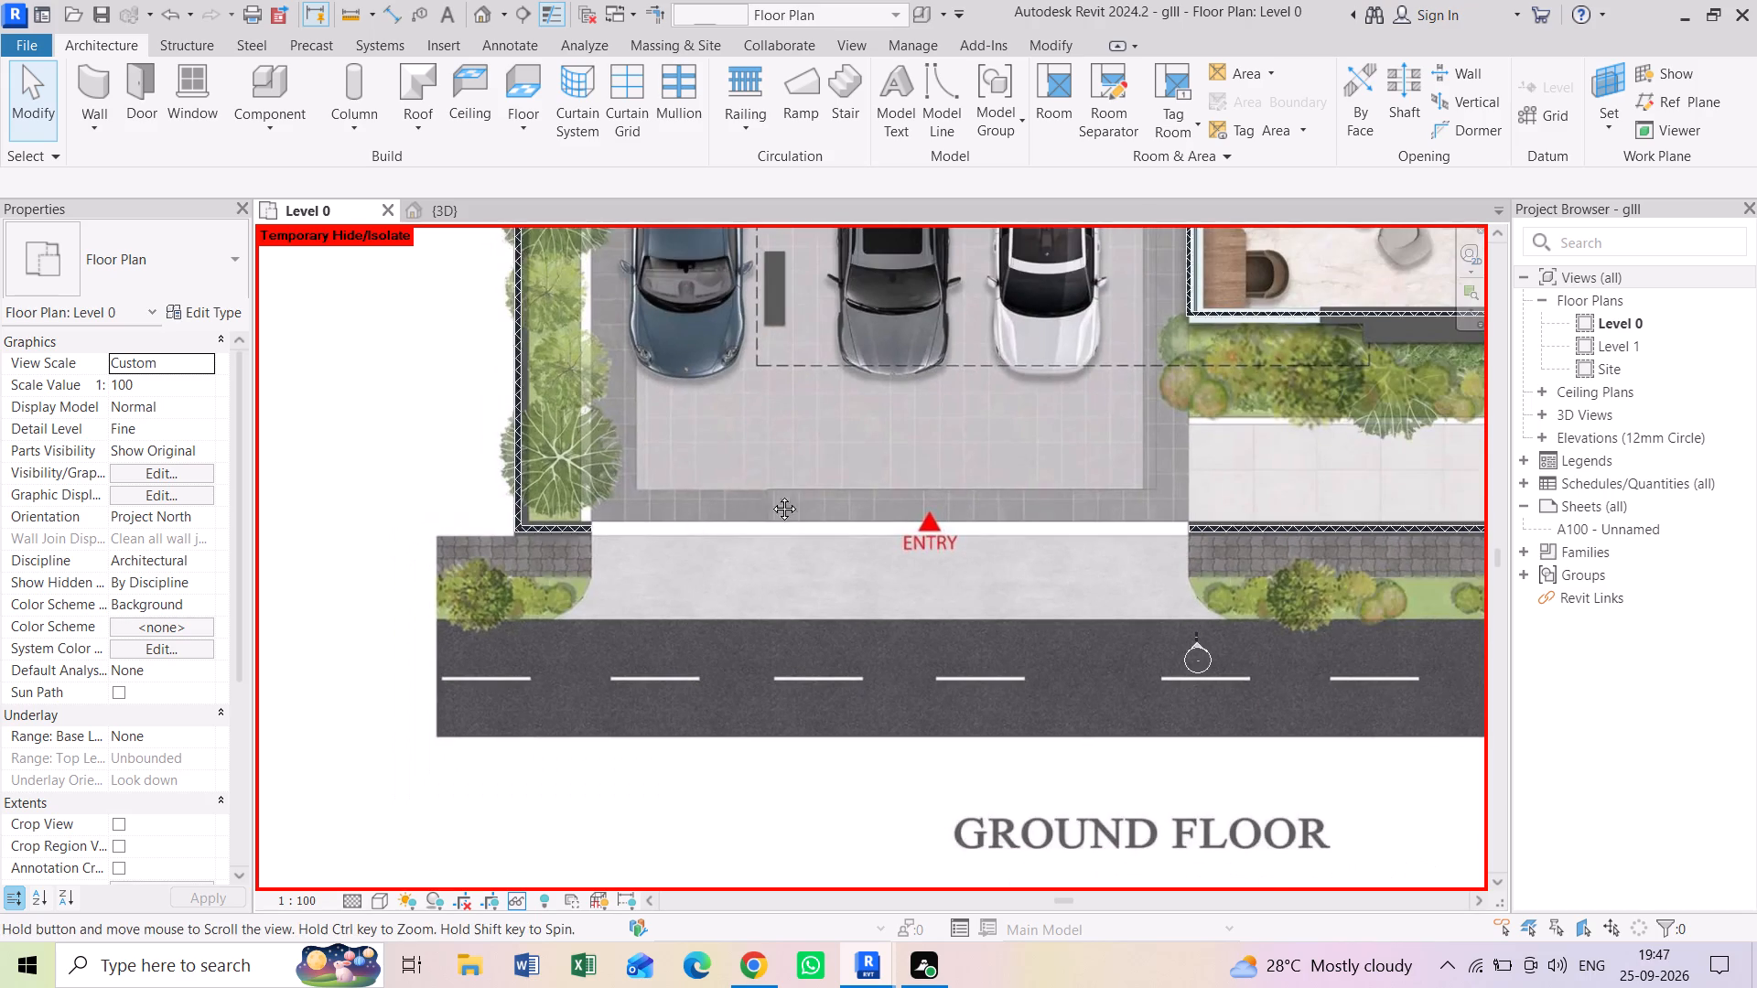
{"action": "middle_click_drag", "start_coordinate": [771, 495], "coordinate": [463, 625]}
{"action": "middle_click_drag", "start_coordinate": [1142, 621], "coordinate": [666, 719]}
{"action": "scroll", "coordinate": [846, 625], "scroll_direction": "up", "scroll_amount": 3}
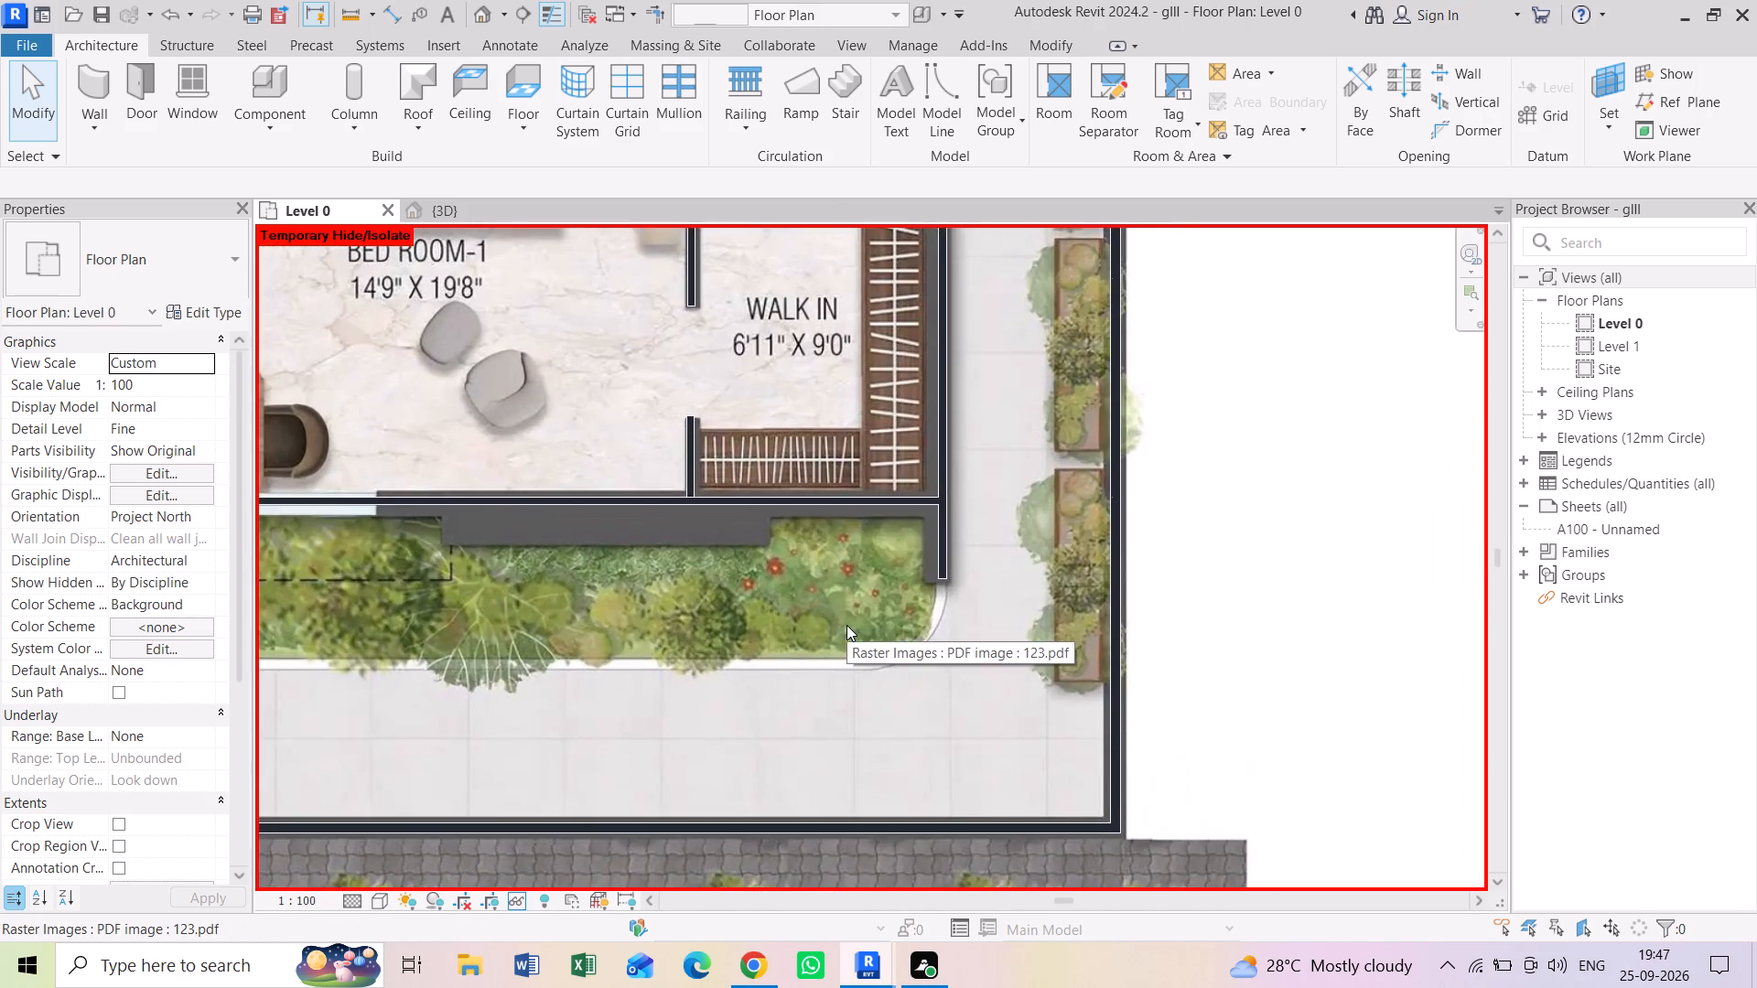
Examine the deck, kitchen/dining area, wet kitchen and garden-side exterior walls on the plan, including their window locations.
{"action": "scroll", "coordinate": [846, 625], "scroll_direction": "down", "scroll_amount": 3}
{"action": "middle_click_drag", "start_coordinate": [735, 441], "coordinate": [840, 582]}
{"action": "middle_click_drag", "start_coordinate": [549, 545], "coordinate": [771, 720]}
{"action": "middle_click_drag", "start_coordinate": [498, 489], "coordinate": [681, 689]}
{"action": "middle_click_drag", "start_coordinate": [425, 506], "coordinate": [502, 701]}
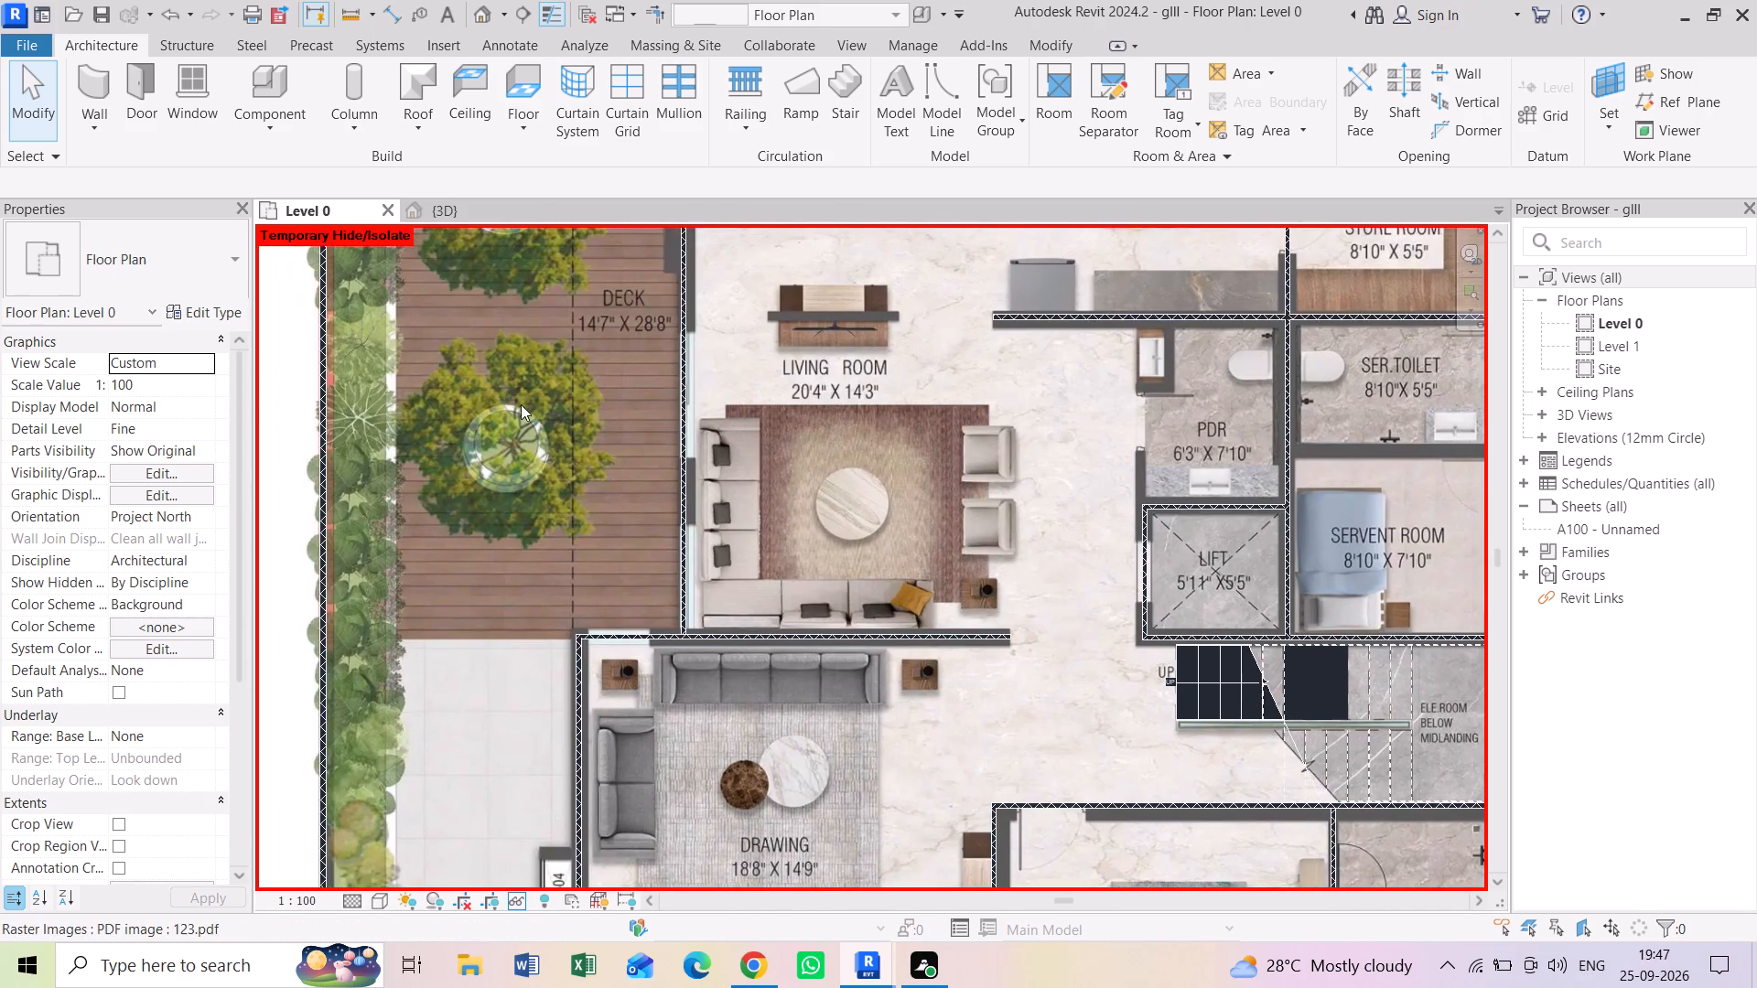
{"action": "middle_click_drag", "start_coordinate": [521, 404], "coordinate": [550, 596]}
{"action": "middle_click_drag", "start_coordinate": [608, 375], "coordinate": [611, 557]}
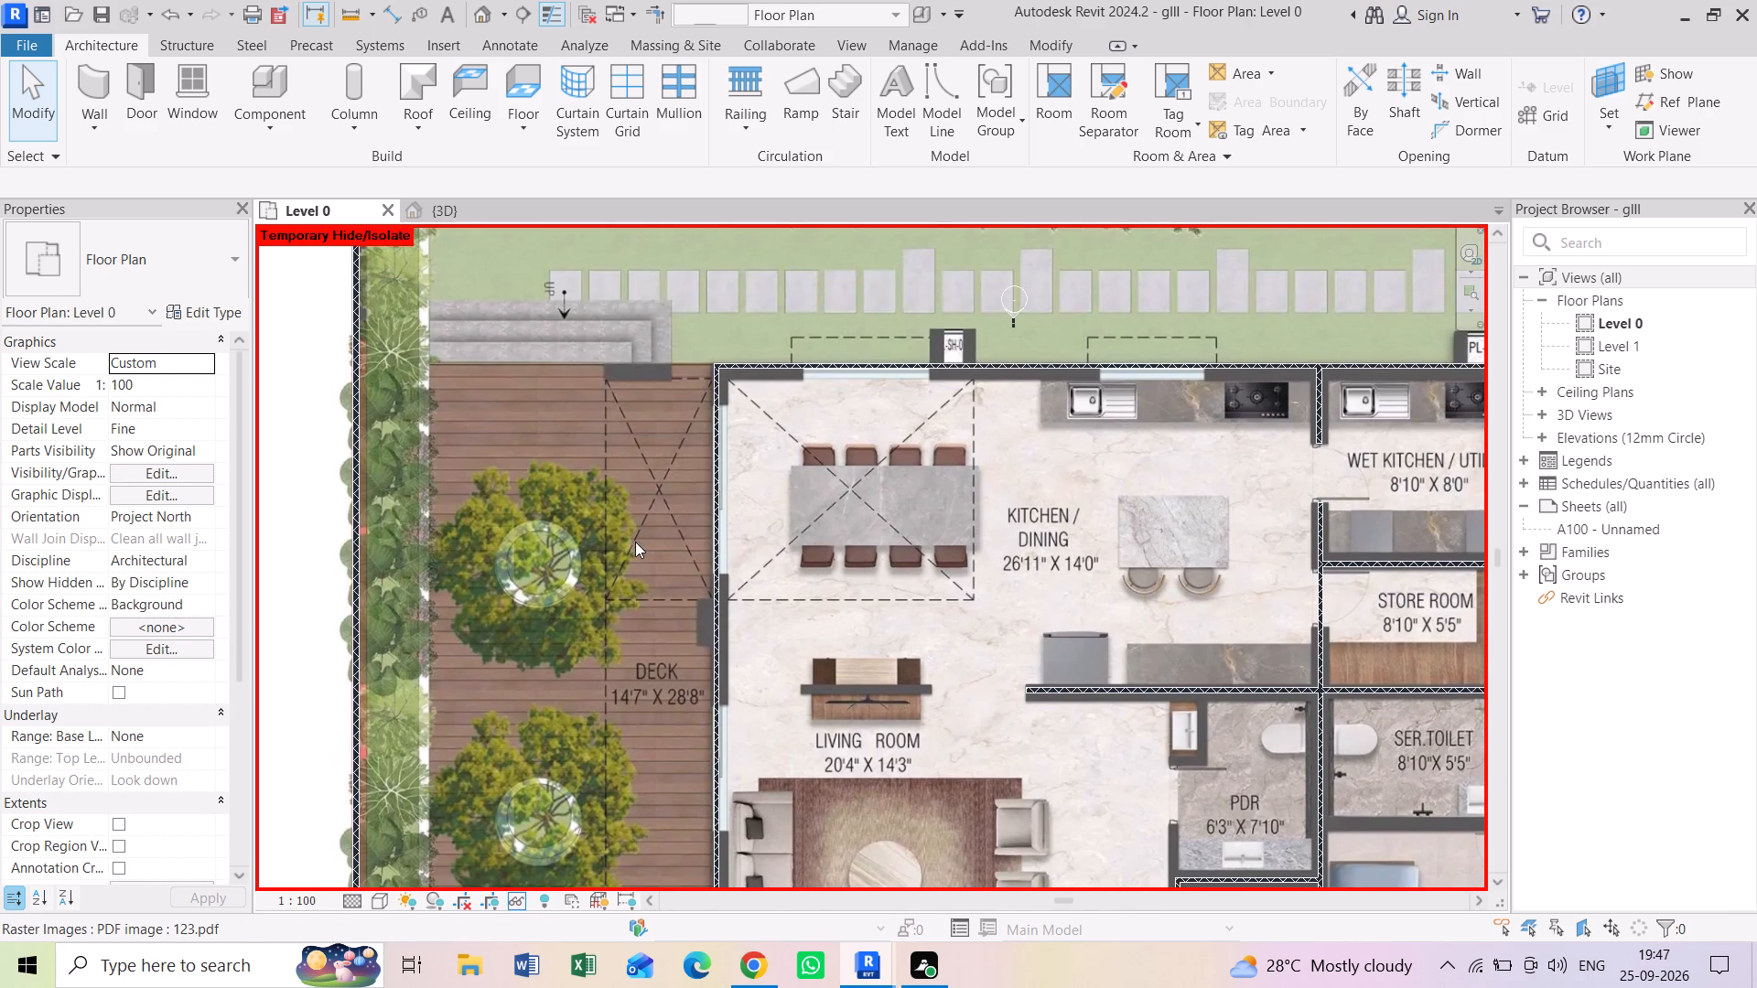
{"action": "scroll", "coordinate": [922, 521], "scroll_direction": "up", "scroll_amount": 4}
{"action": "scroll", "coordinate": [922, 521], "scroll_direction": "down", "scroll_amount": 4}
{"action": "middle_click_drag", "start_coordinate": [1067, 494], "coordinate": [1040, 510]}
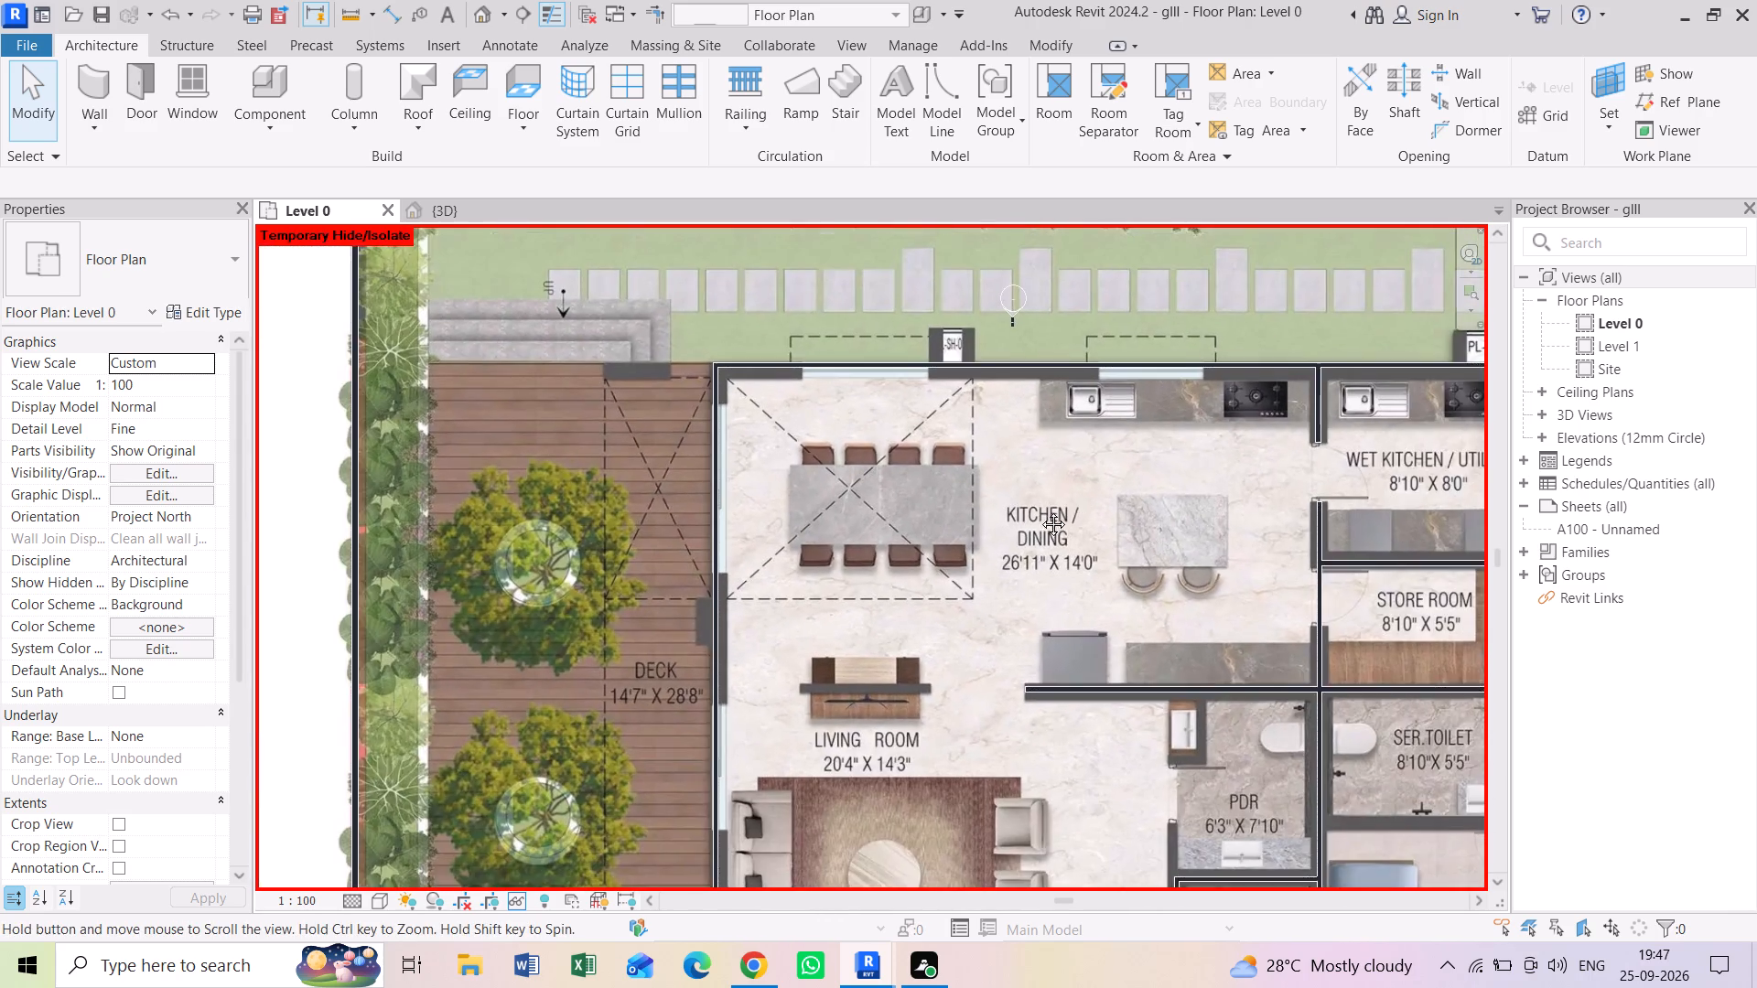
{"action": "middle_click_drag", "start_coordinate": [1040, 510], "coordinate": [819, 579]}
{"action": "scroll", "coordinate": [583, 407], "scroll_direction": "up", "scroll_amount": 6}
{"action": "scroll", "coordinate": [583, 407], "scroll_direction": "down", "scroll_amount": 2}
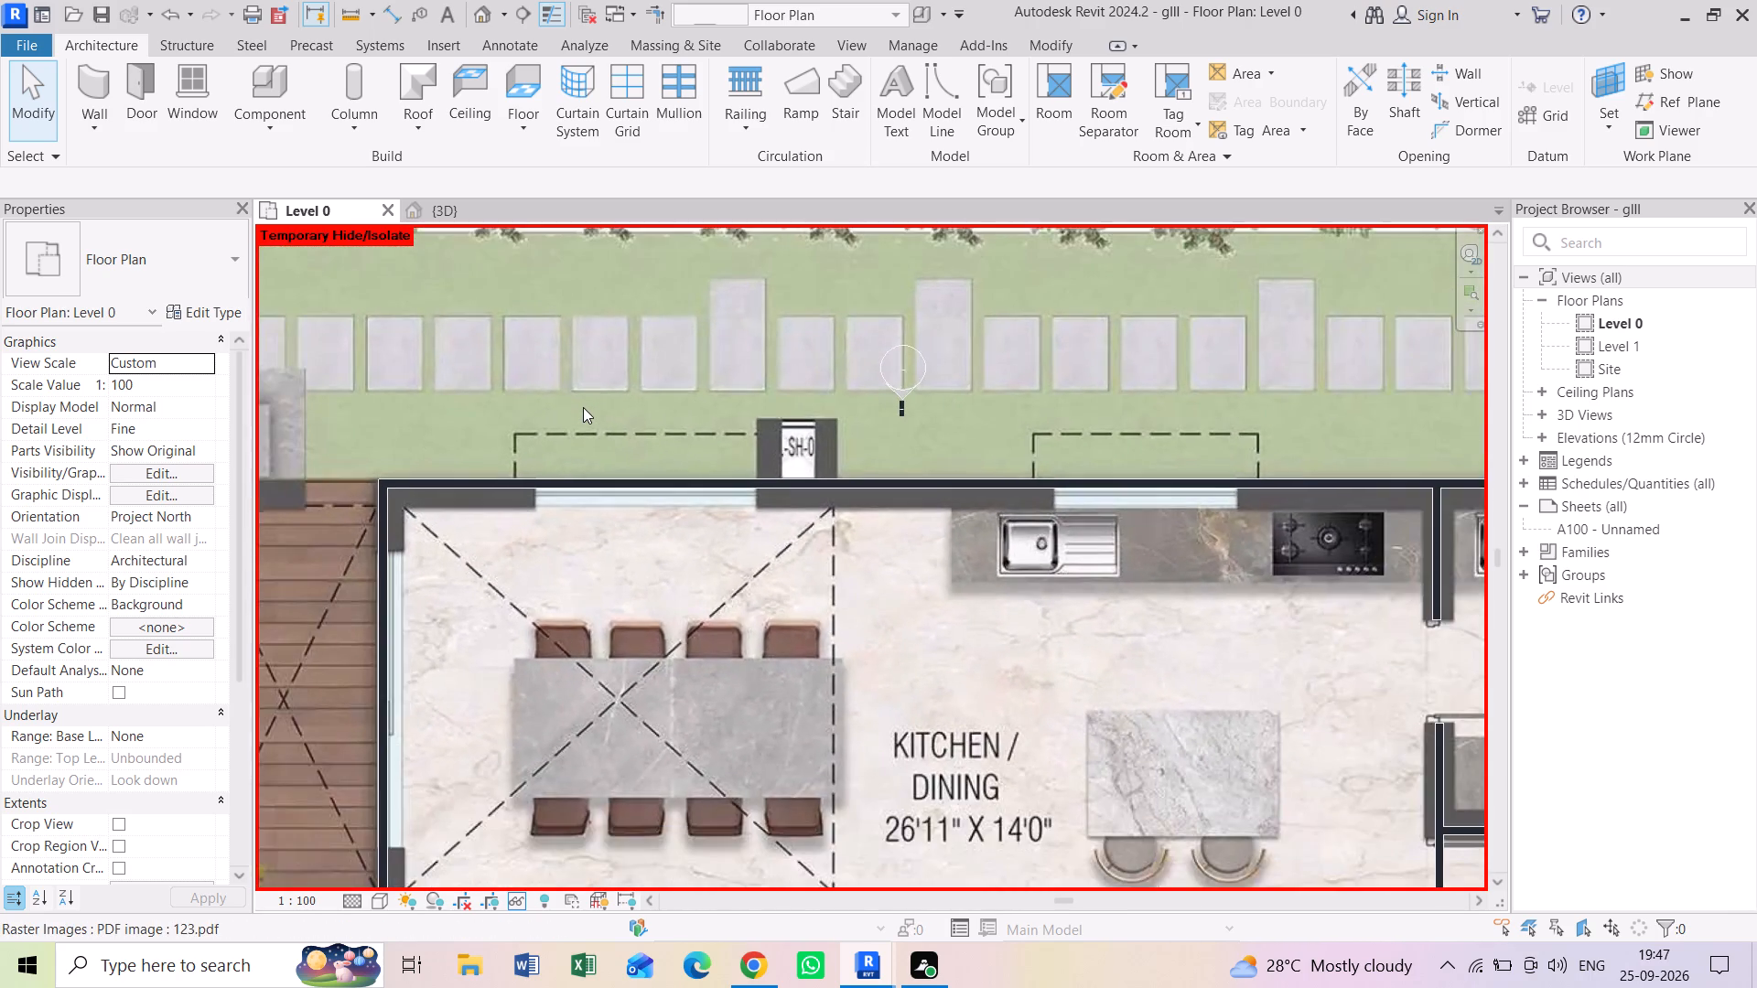
{"action": "scroll", "coordinate": [583, 407], "scroll_direction": "down", "scroll_amount": 3}
{"action": "middle_click_drag", "start_coordinate": [583, 407], "coordinate": [709, 511]}
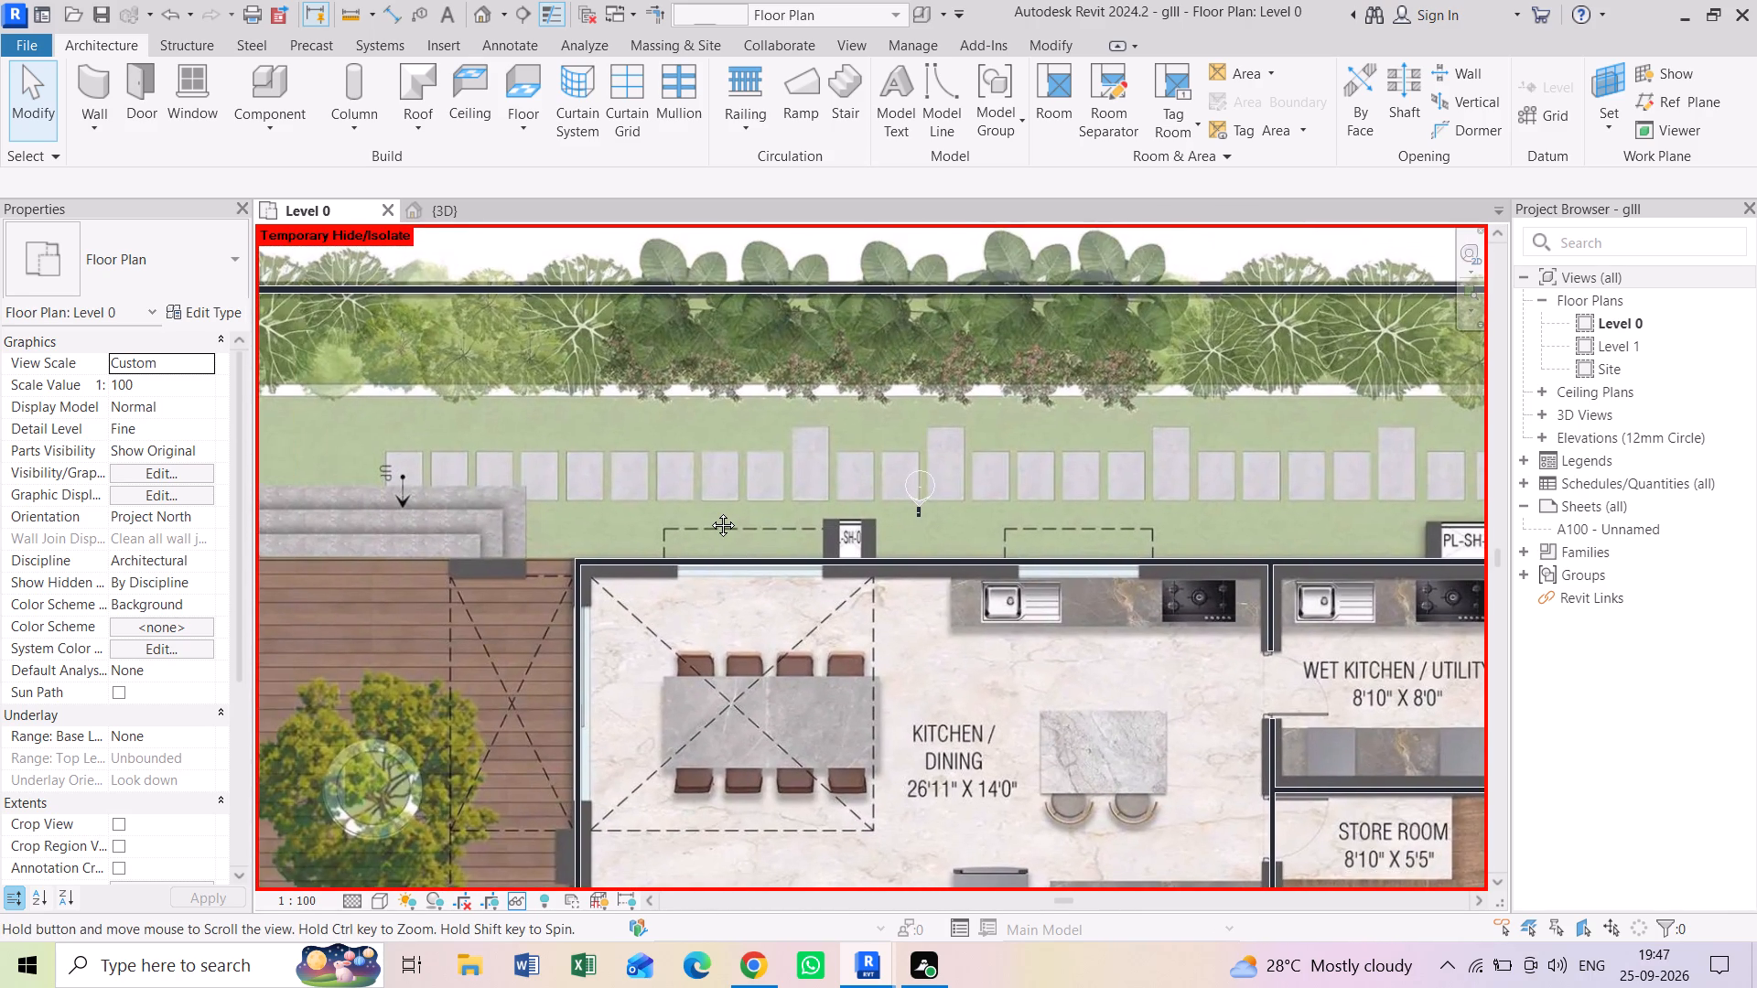
{"action": "middle_click_drag", "start_coordinate": [709, 511], "coordinate": [749, 507]}
{"action": "middle_click_drag", "start_coordinate": [1142, 616], "coordinate": [854, 541]}
{"action": "middle_click_drag", "start_coordinate": [1070, 571], "coordinate": [856, 552]}
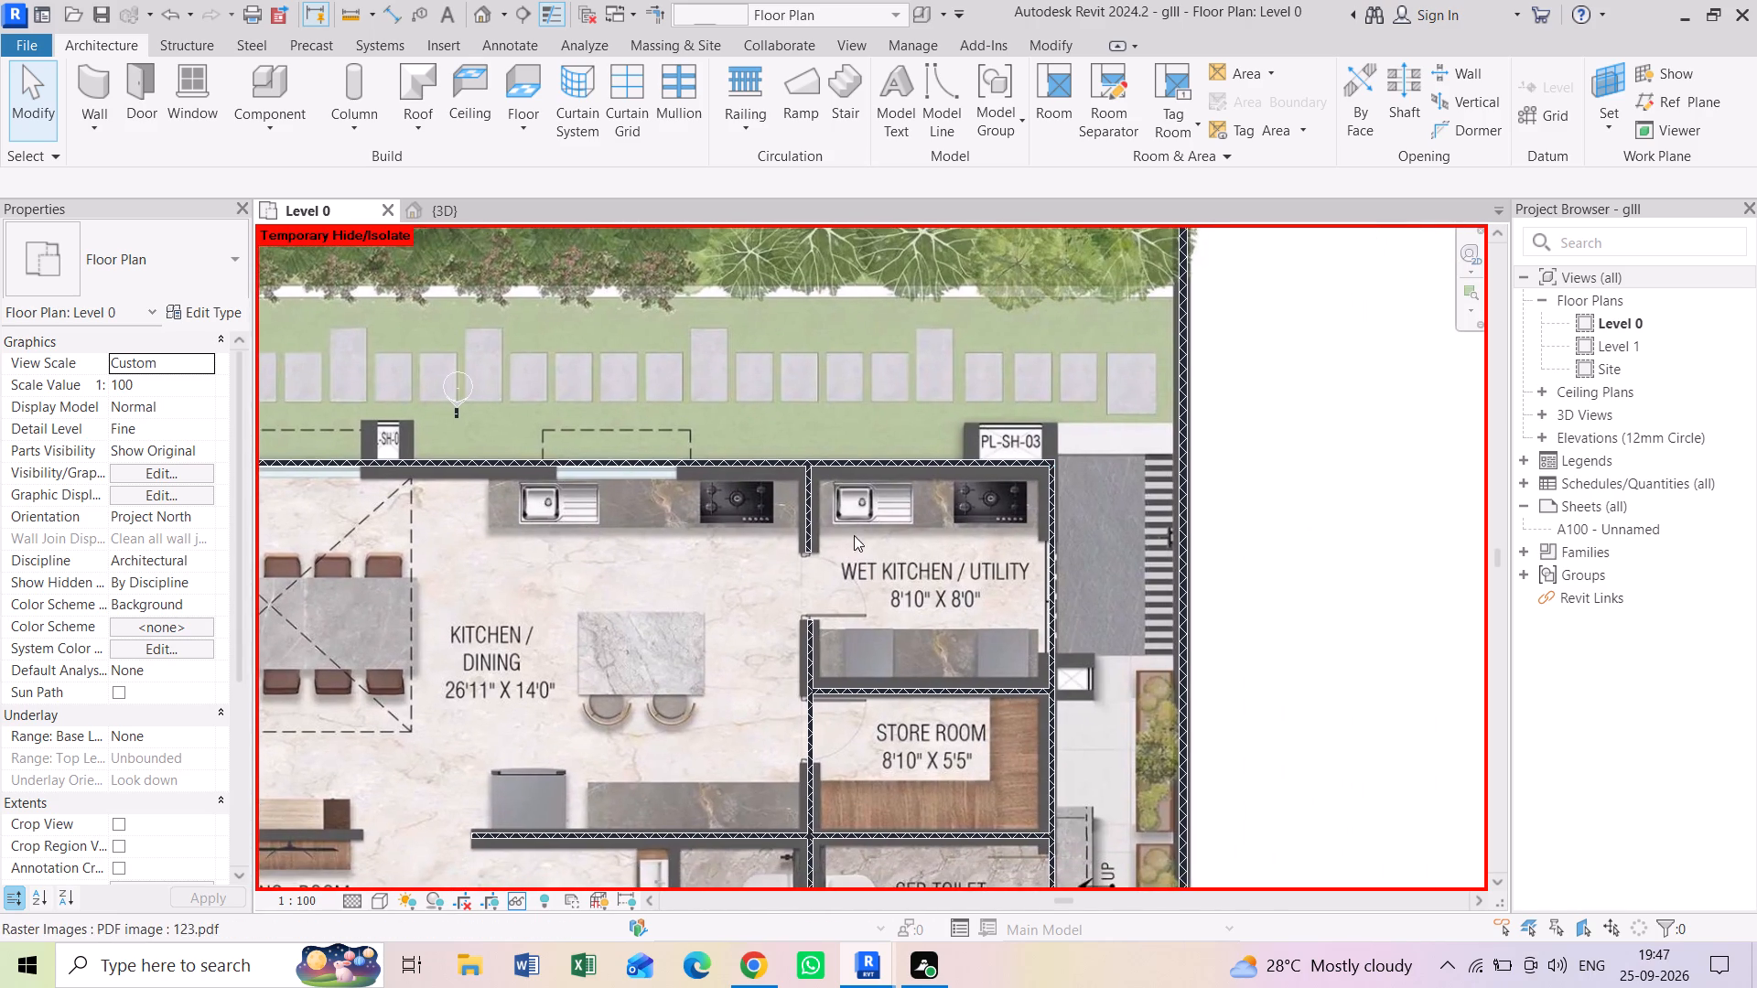
{"action": "scroll", "coordinate": [1123, 457], "scroll_direction": "up", "scroll_amount": 6}
{"action": "scroll", "coordinate": [1123, 457], "scroll_direction": "down", "scroll_amount": 6}
{"action": "middle_click_drag", "start_coordinate": [1124, 295], "coordinate": [1137, 329]}
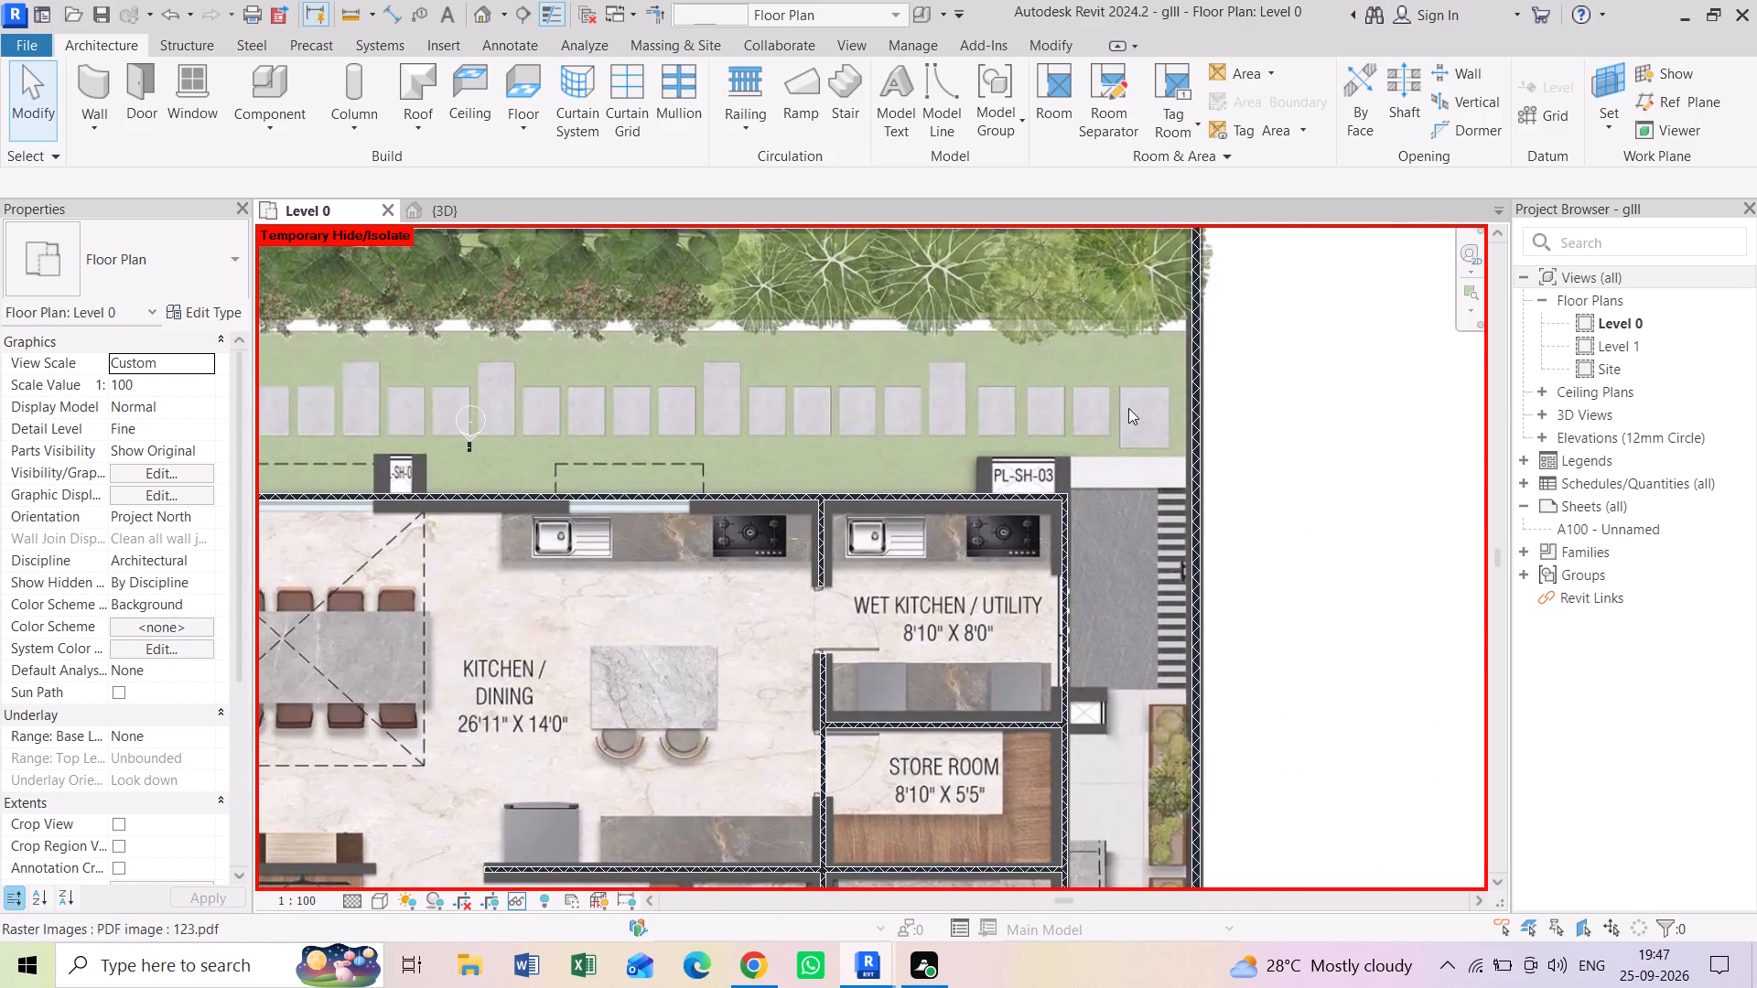
{"action": "middle_click_drag", "start_coordinate": [1054, 573], "coordinate": [1273, 577]}
{"action": "scroll", "coordinate": [878, 469], "scroll_direction": "up", "scroll_amount": 1}
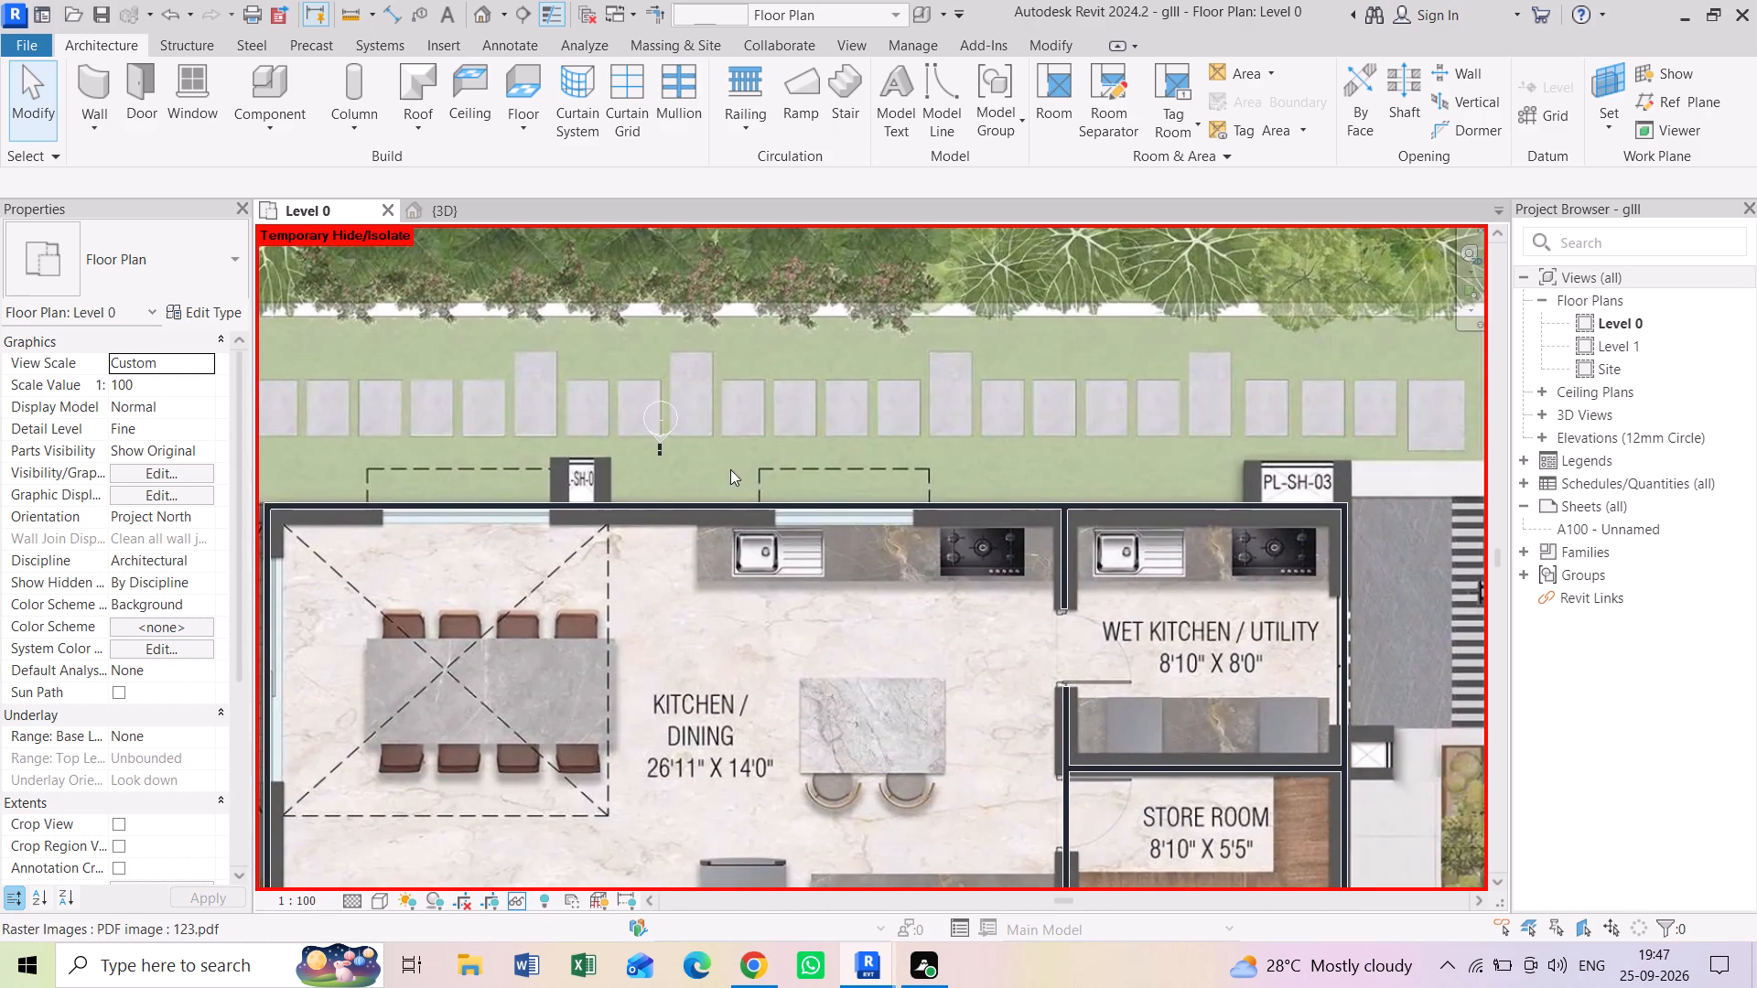
{"action": "scroll", "coordinate": [501, 496], "scroll_direction": "up", "scroll_amount": 4}
{"action": "scroll", "coordinate": [501, 496], "scroll_direction": "down", "scroll_amount": 5}
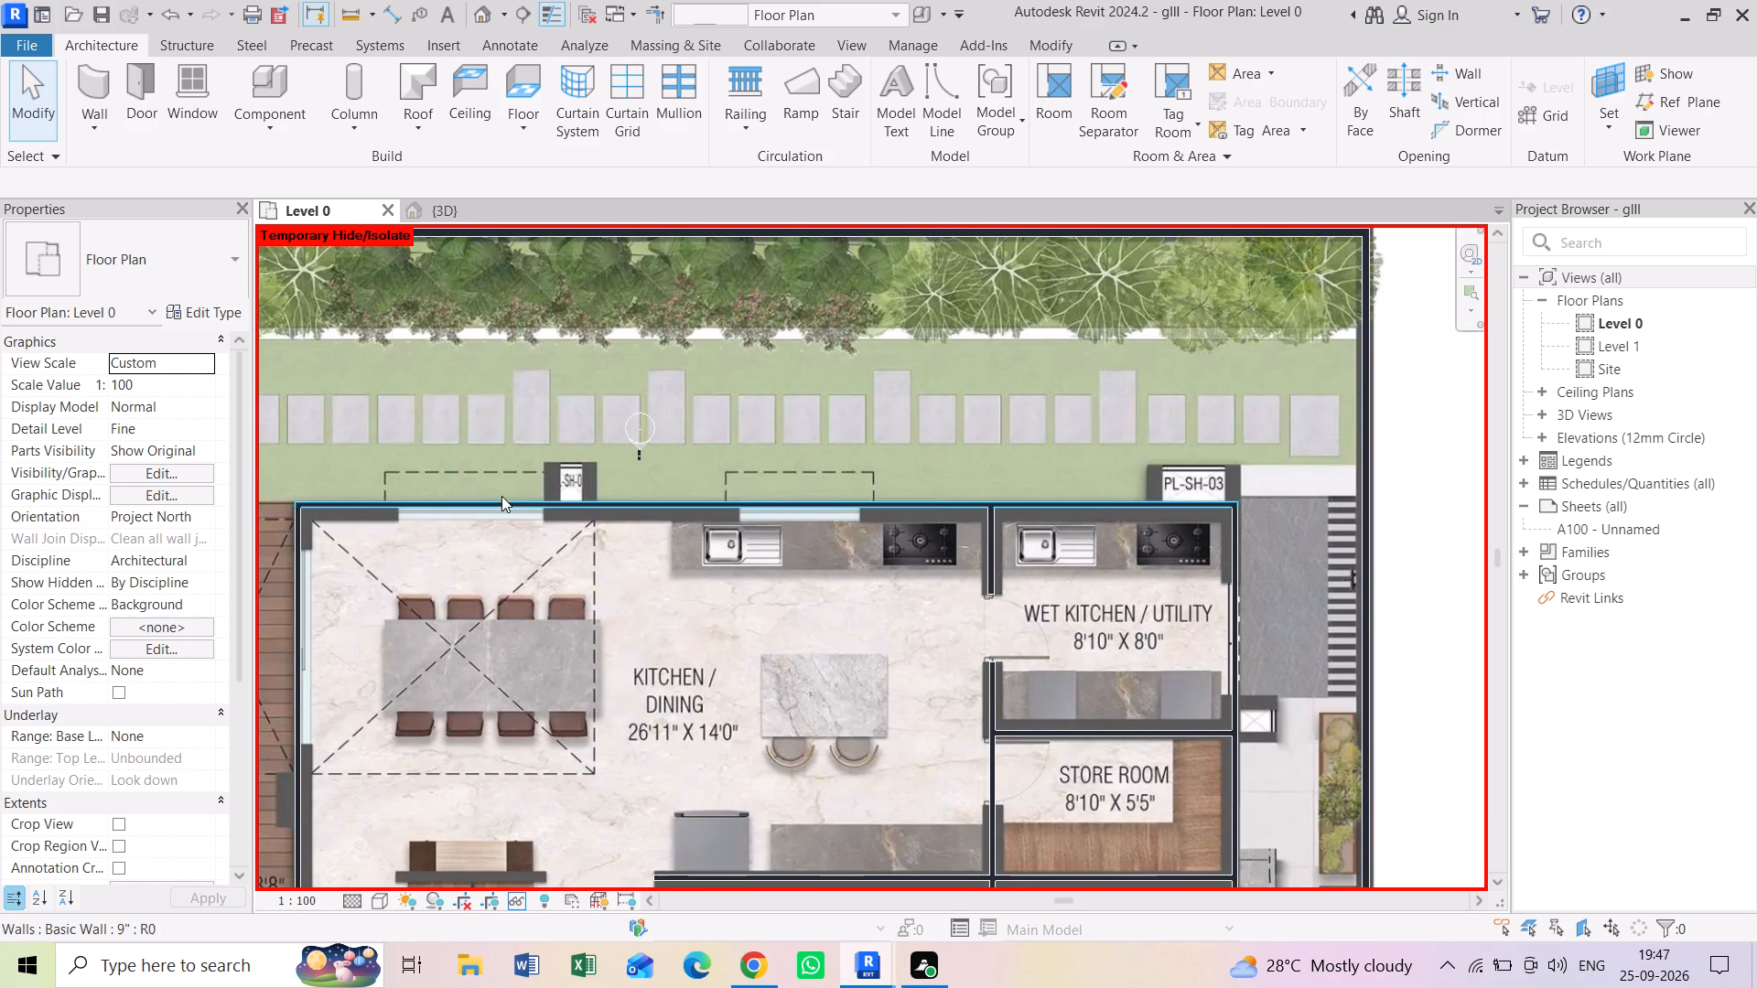
Draw a 12" wall along the left side of the small shaft outside the kitchen/dining wall, from the 9" exterior wall to the shaft's outer edge.
{"action": "middle_click_drag", "start_coordinate": [501, 496], "coordinate": [542, 518]}
{"action": "scroll", "coordinate": [542, 518], "scroll_direction": "up", "scroll_amount": 6}
{"action": "scroll", "coordinate": [542, 518], "scroll_direction": "down", "scroll_amount": 1}
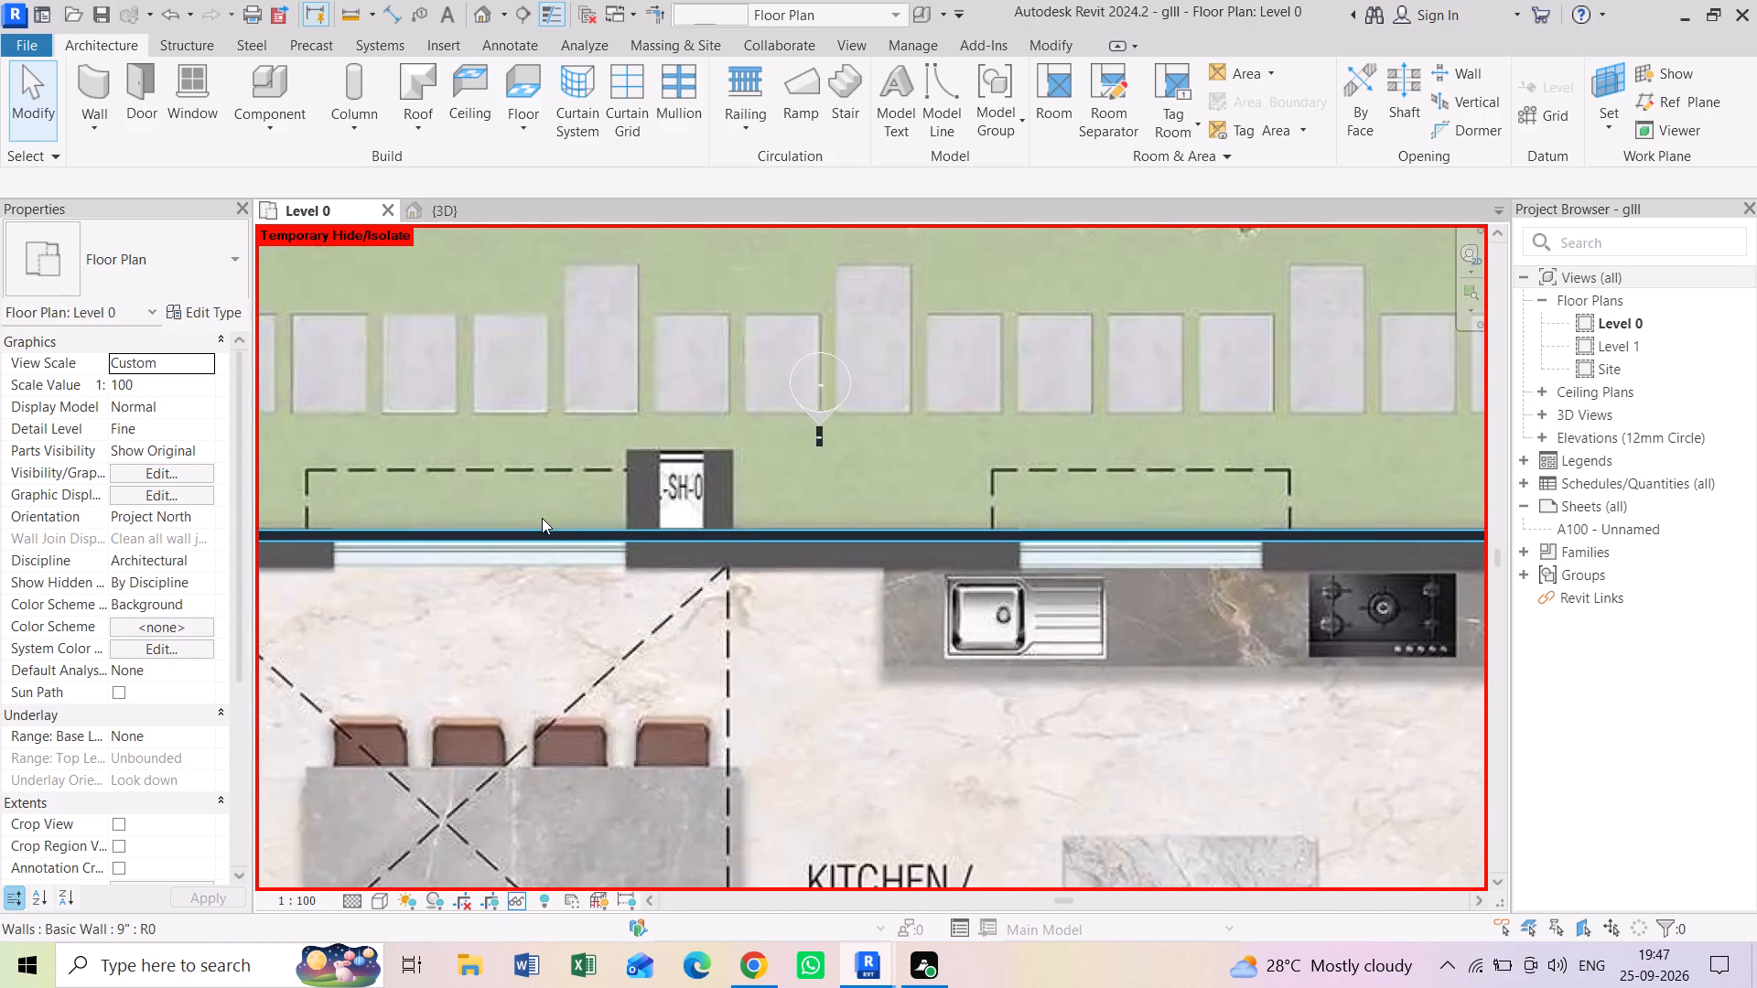
{"action": "scroll", "coordinate": [542, 518], "scroll_direction": "down", "scroll_amount": 3}
{"action": "middle_click_drag", "start_coordinate": [543, 506], "coordinate": [564, 500]}
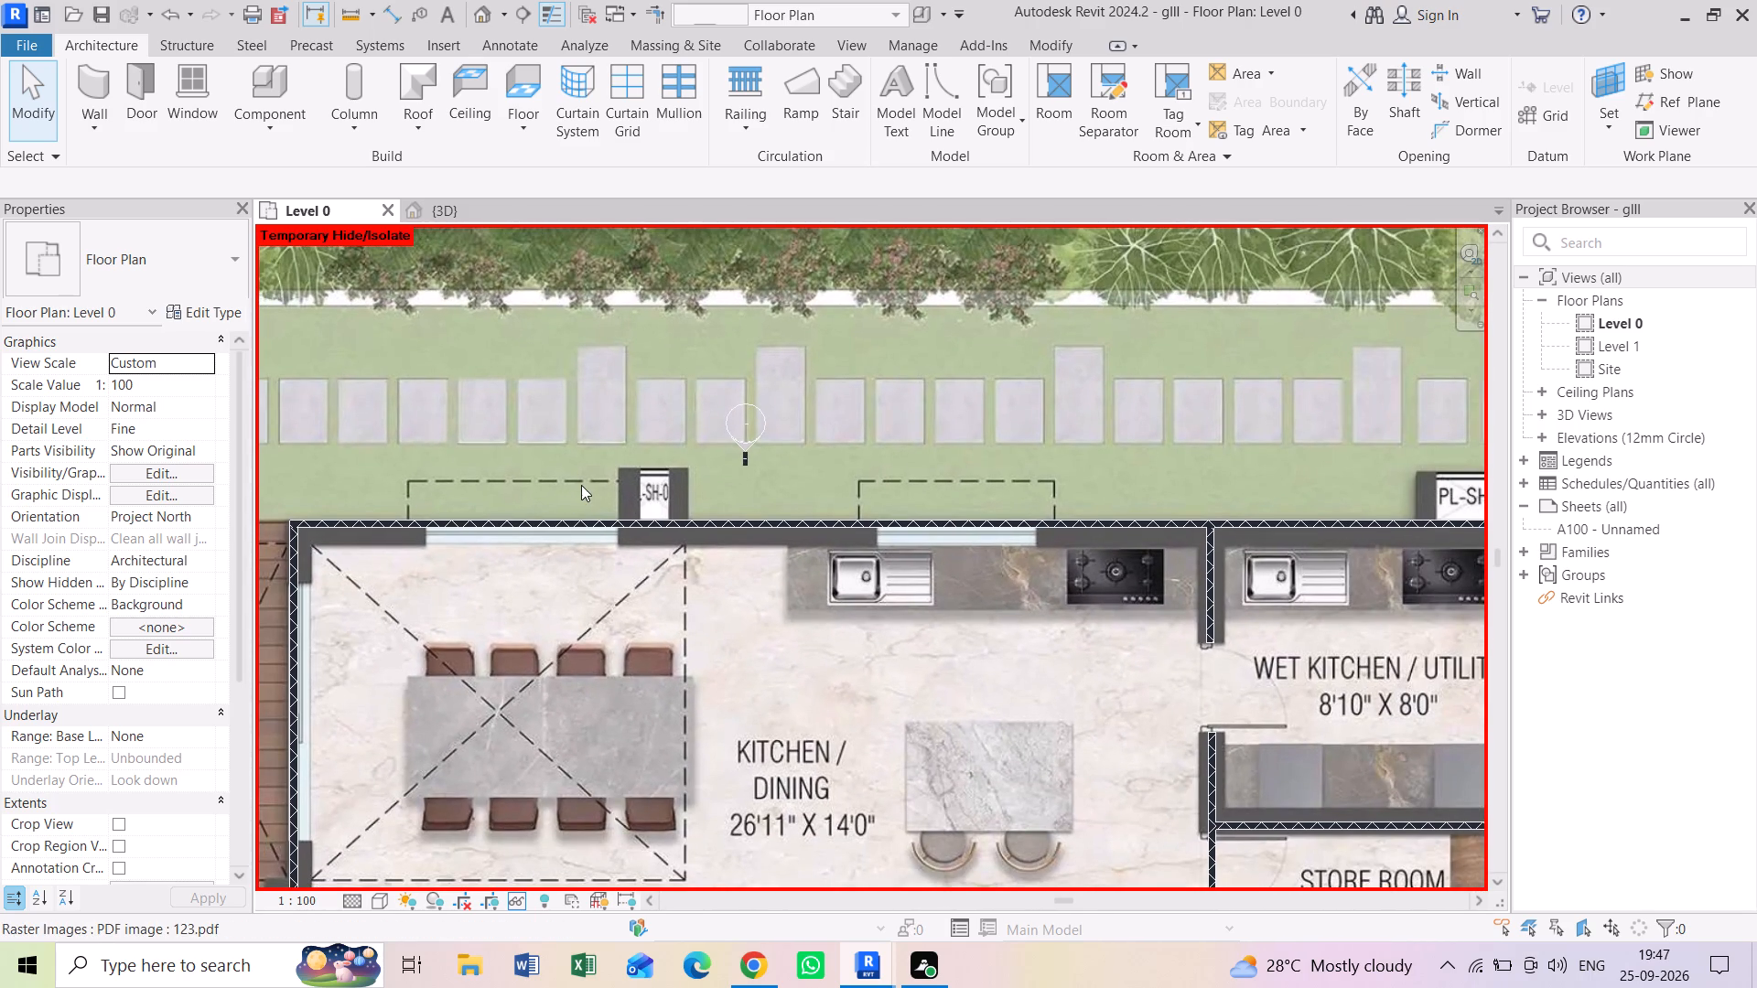
{"action": "type", "text": "wa"}
{"action": "scroll", "coordinate": [663, 497], "scroll_direction": "up", "scroll_amount": 6}
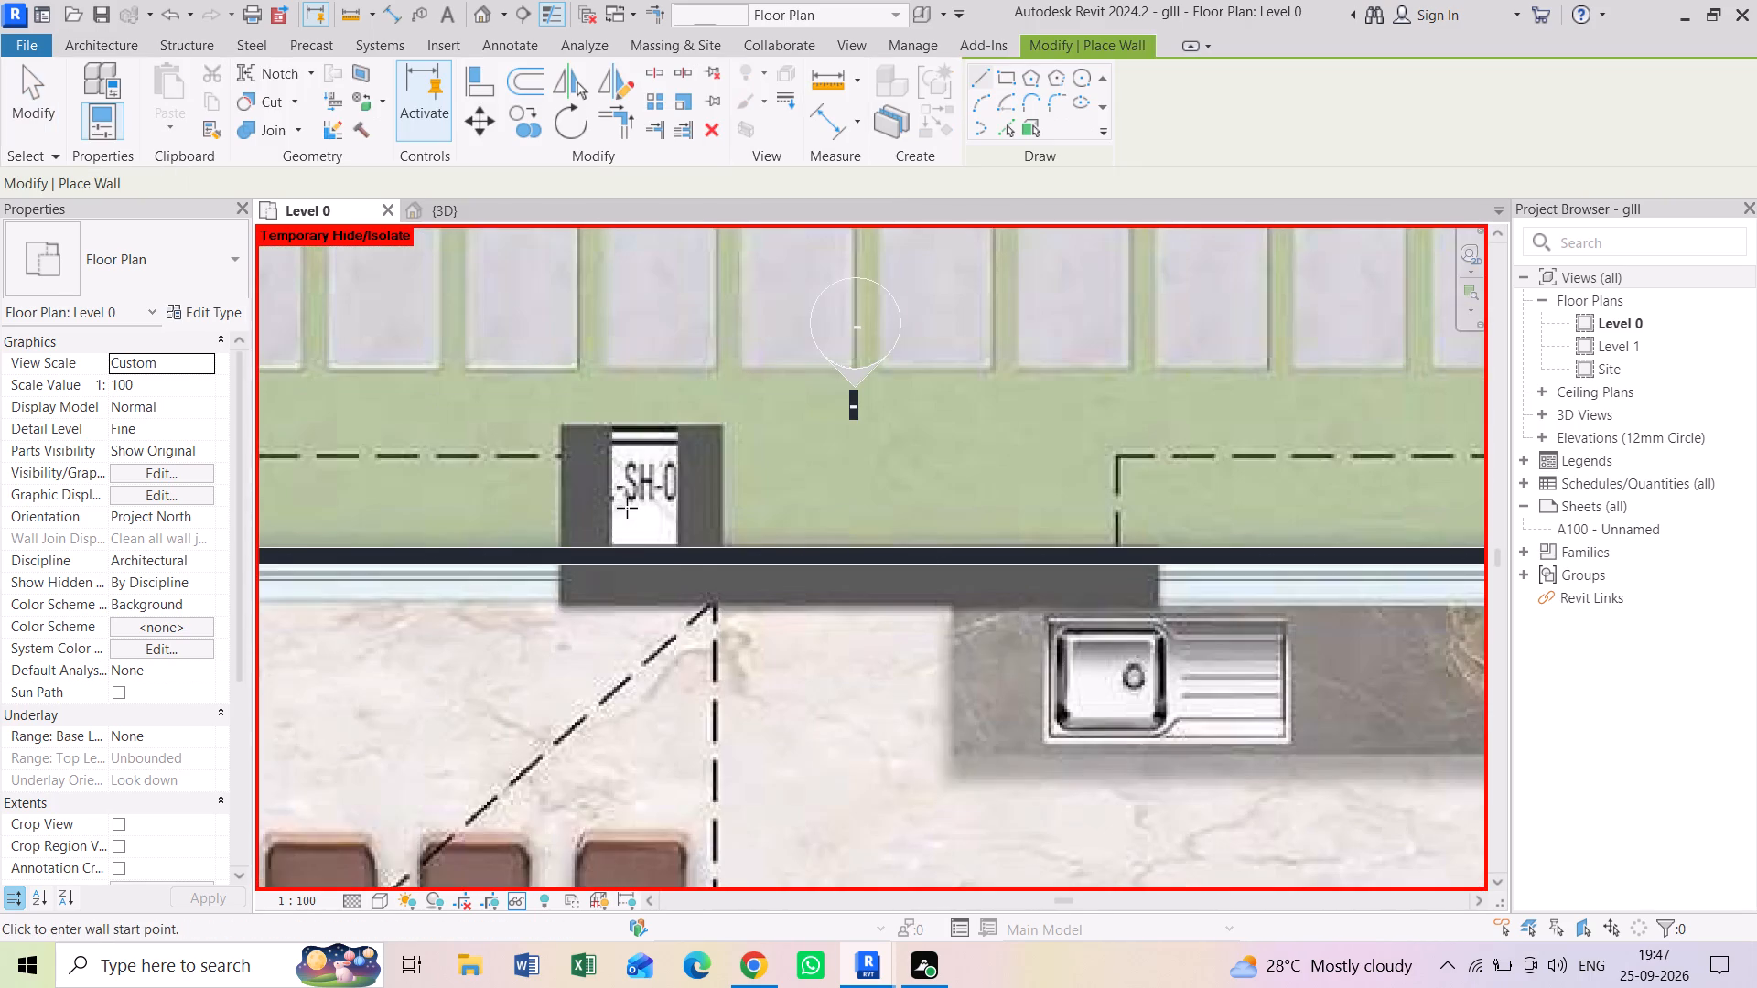
{"action": "scroll", "coordinate": [627, 508], "scroll_direction": "up", "scroll_amount": 2}
{"action": "left_click", "coordinate": [566, 558]}
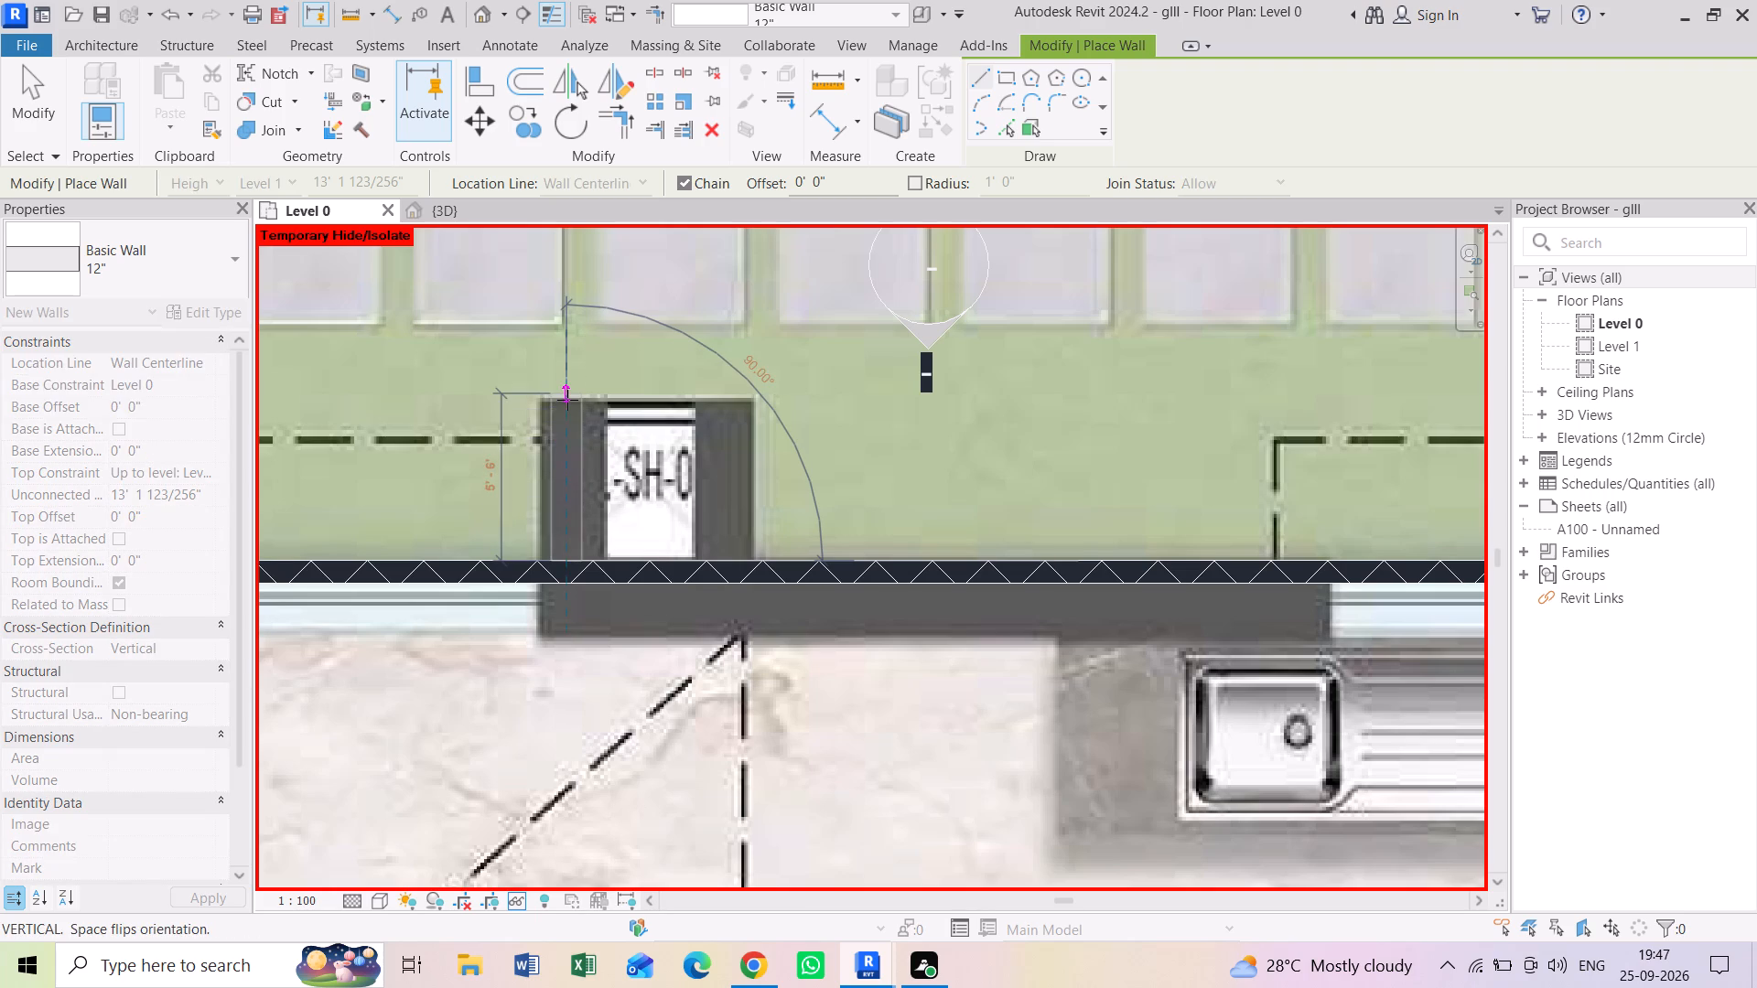
{"action": "scroll", "coordinate": [567, 399], "scroll_direction": "up", "scroll_amount": 12}
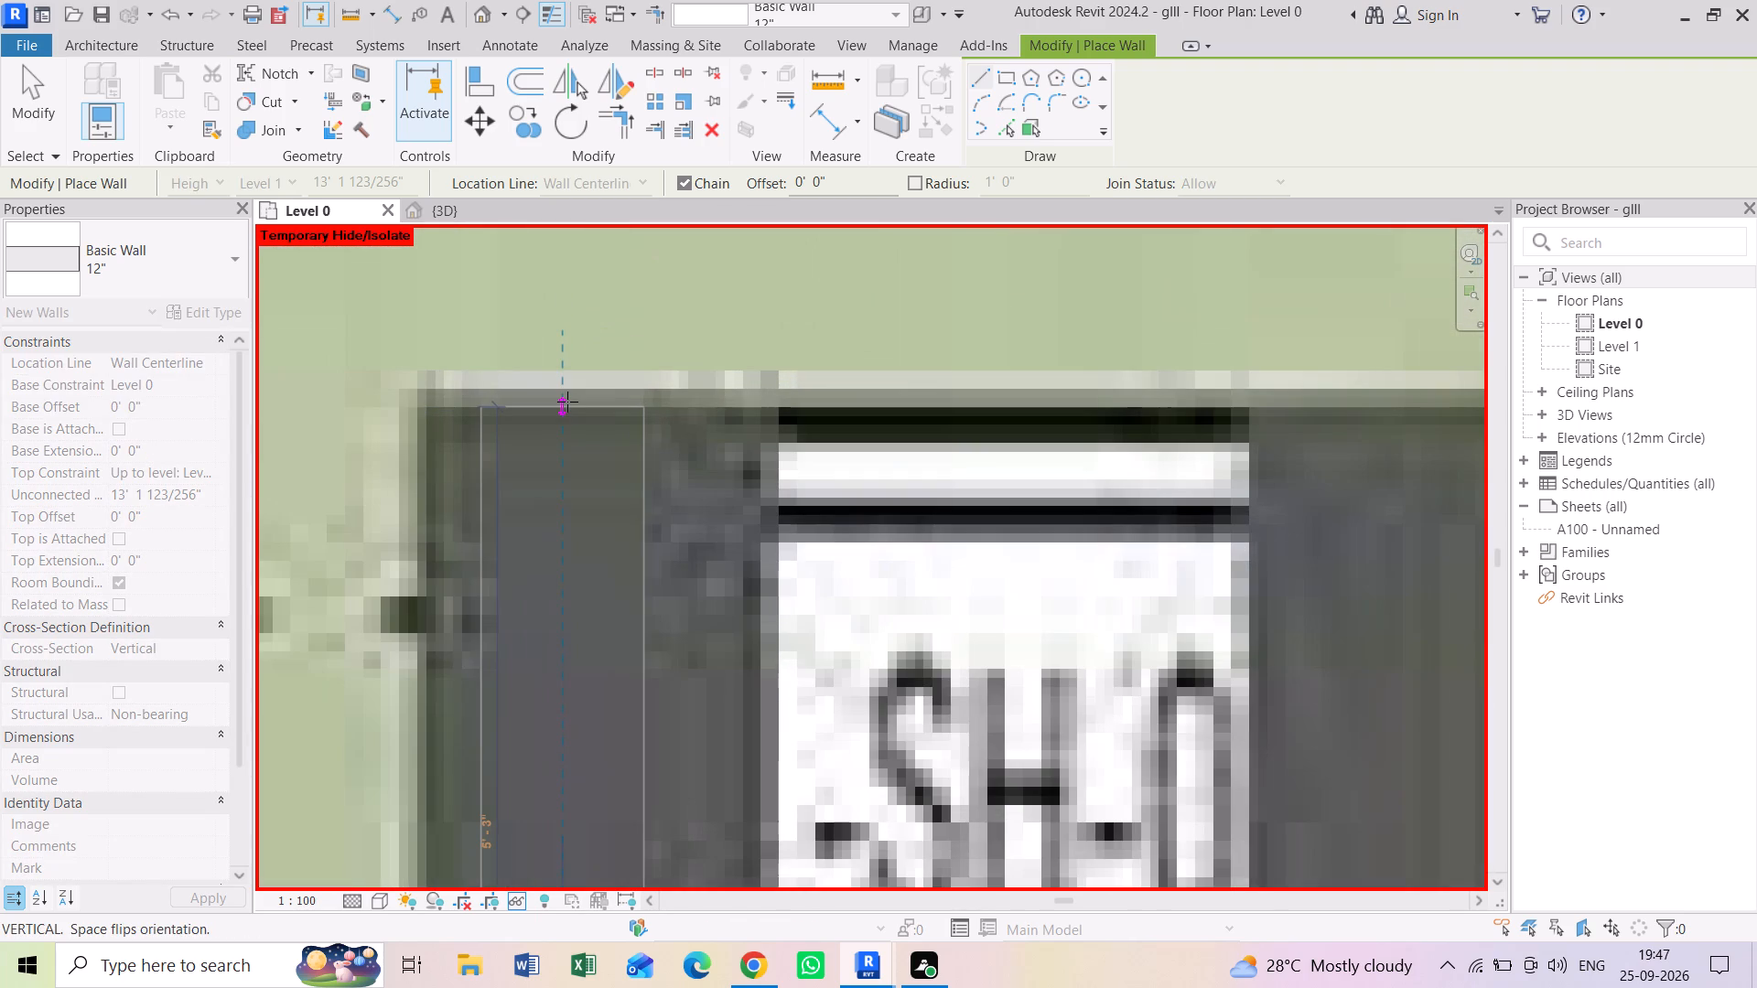
{"action": "left_click", "coordinate": [567, 402]}
{"action": "scroll", "coordinate": [602, 452], "scroll_direction": "down", "scroll_amount": 10}
{"action": "middle_click_drag", "start_coordinate": [620, 461], "coordinate": [502, 467]}
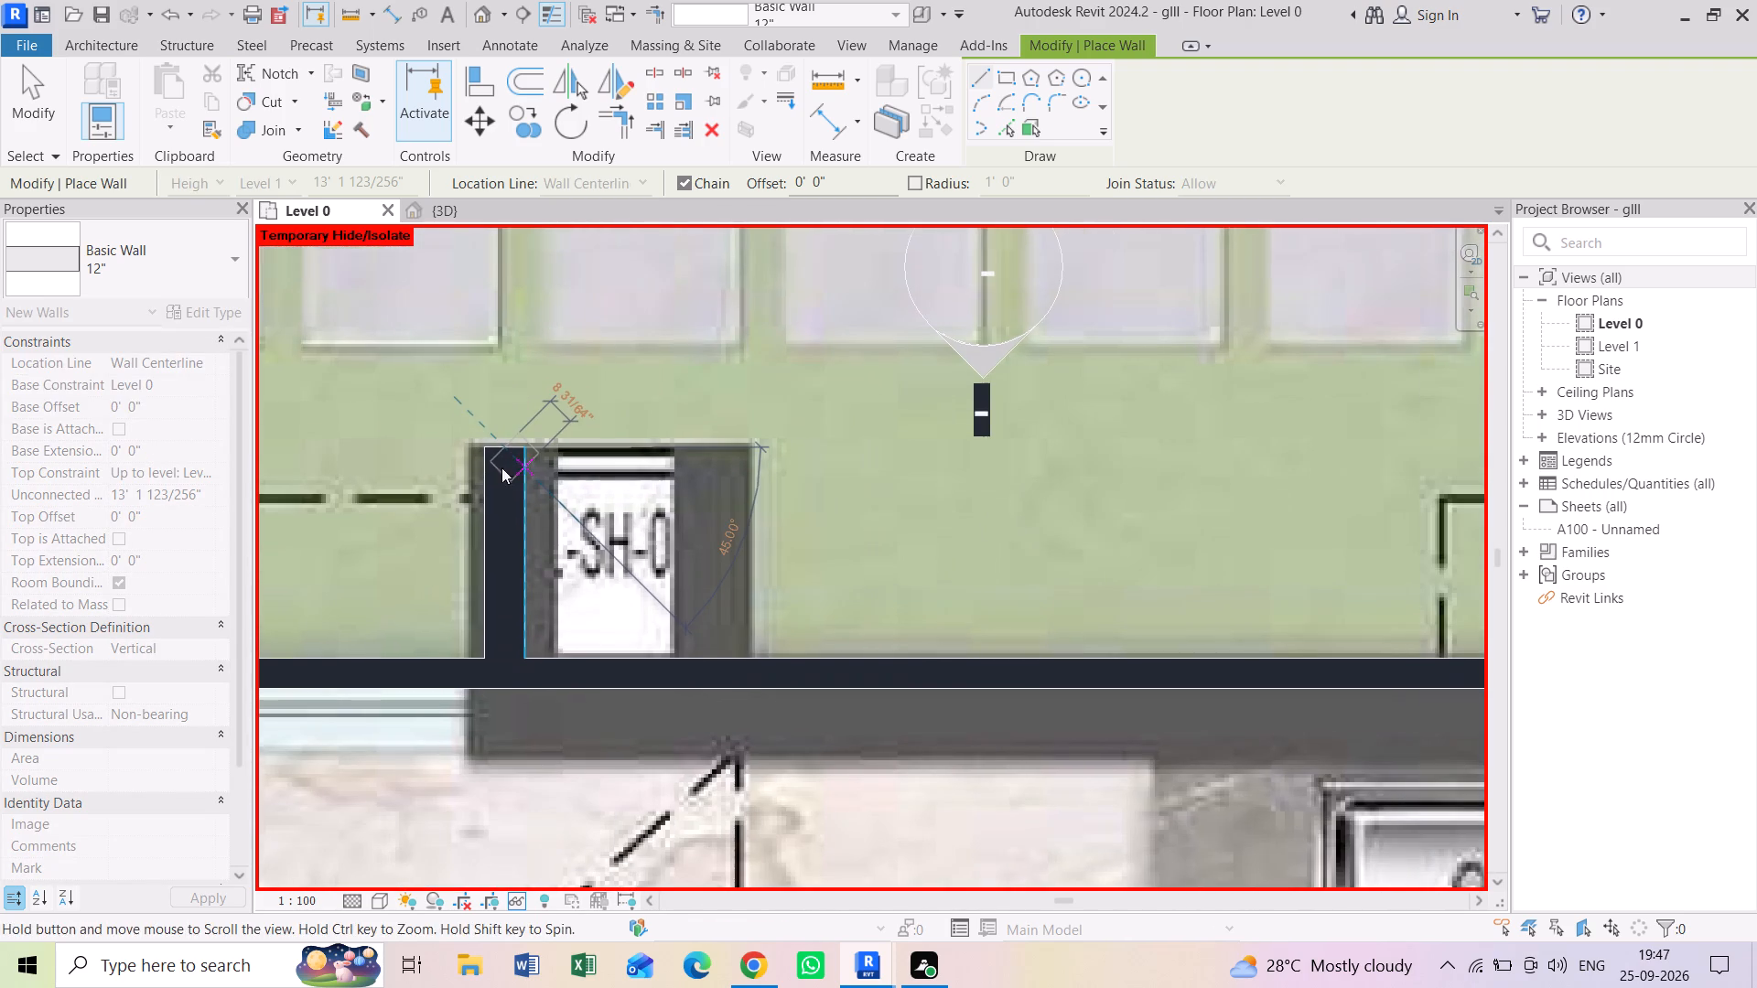
{"action": "key", "text": "Escape"}
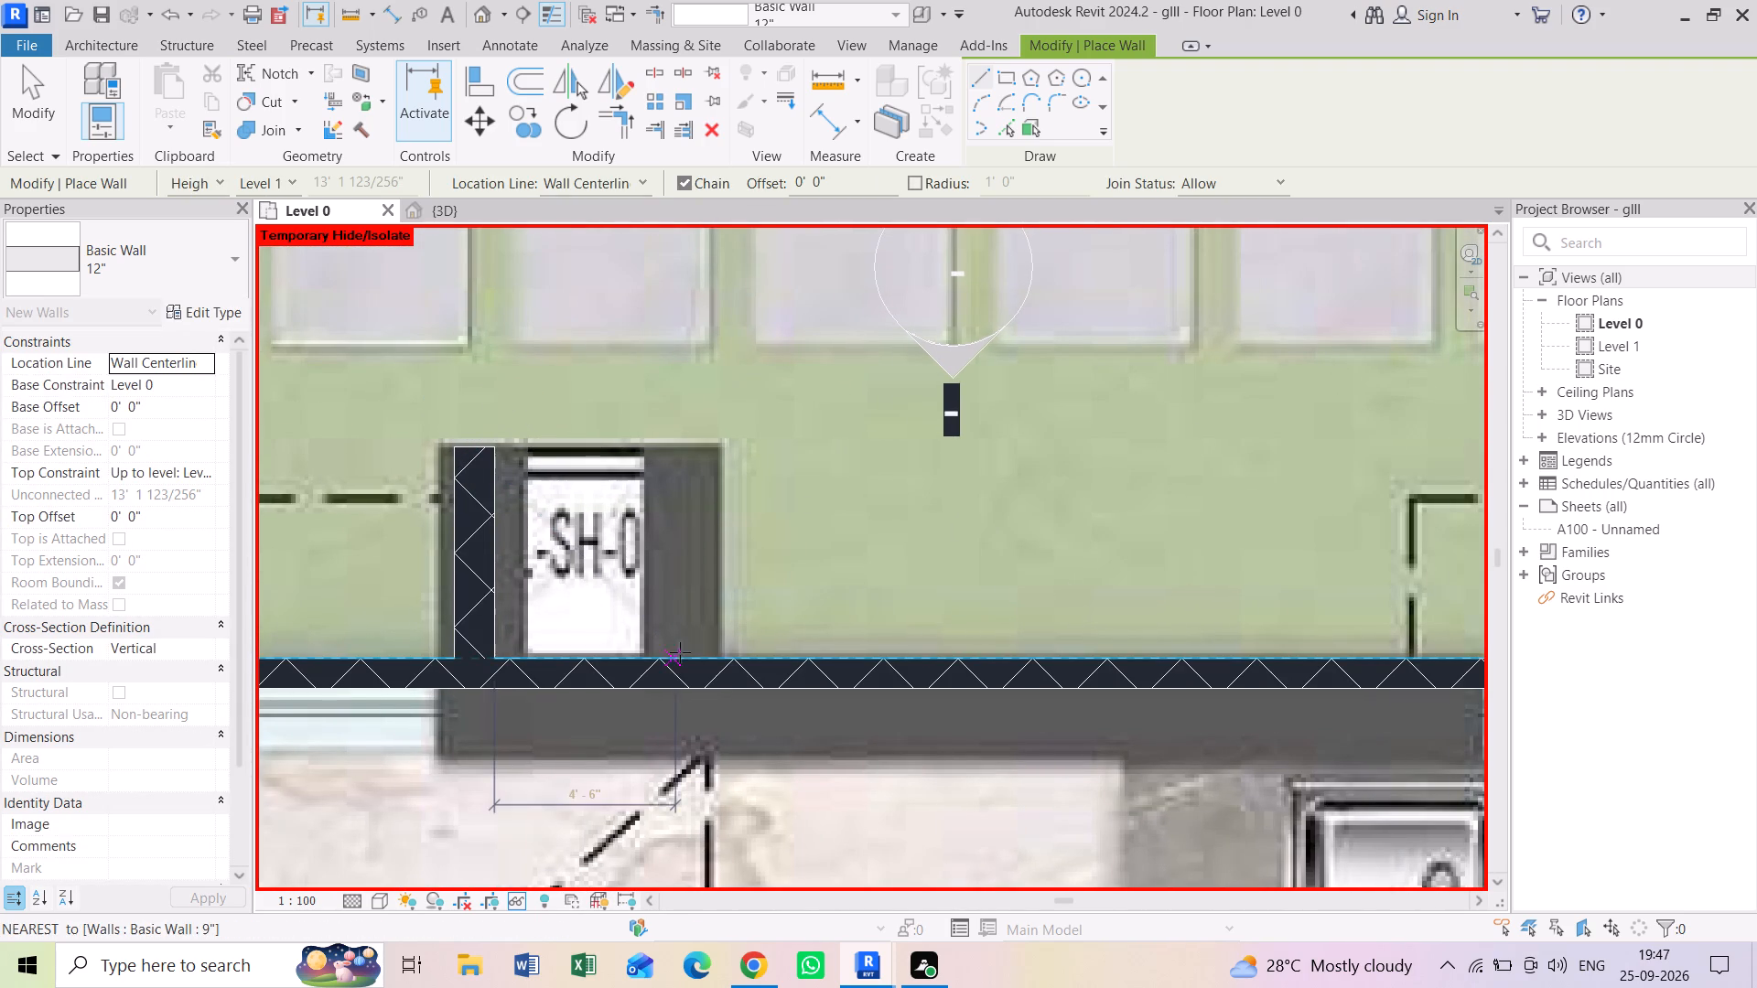
Draw the matching 12" wall, about 5' 7 1/2" long, along the same shaft's right side and nudge it slightly right to fit the plan.
{"action": "left_click", "coordinate": [684, 653]}
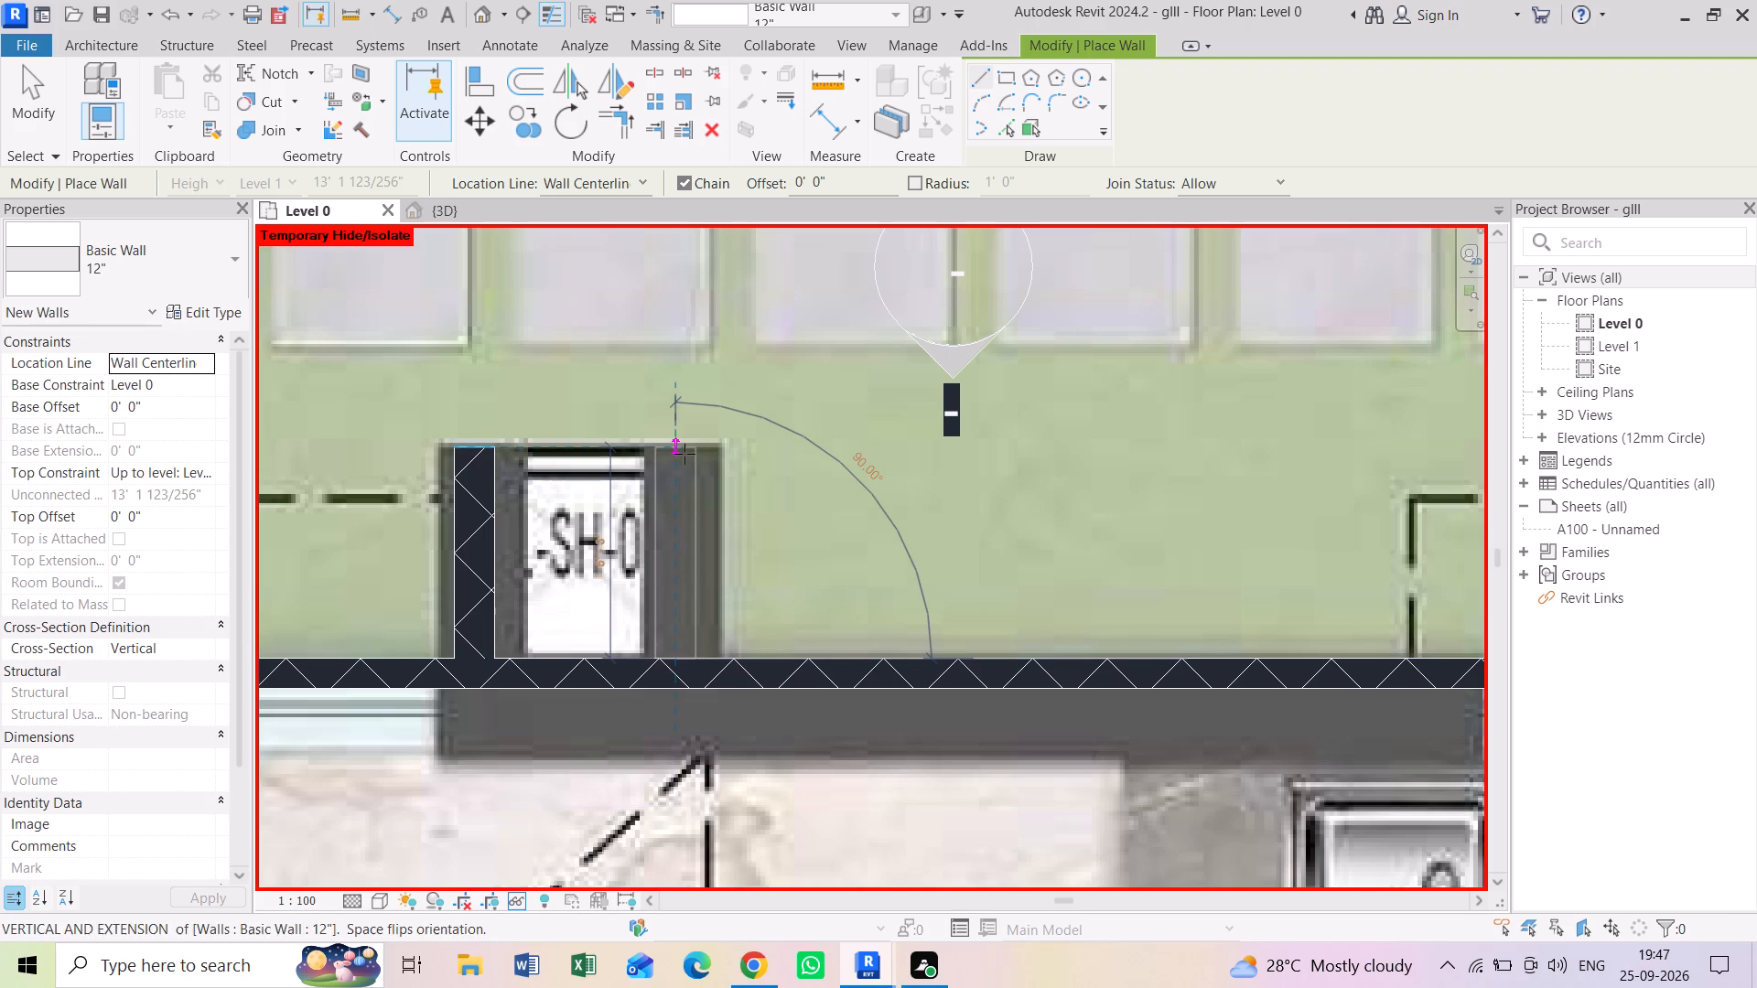
{"action": "left_click", "coordinate": [684, 453]}
{"action": "key", "text": "Escape"}
{"action": "key", "text": "Escape"}
{"action": "key", "text": "Escape"}
{"action": "key", "text": "Escape"}
{"action": "key", "text": "Escape"}
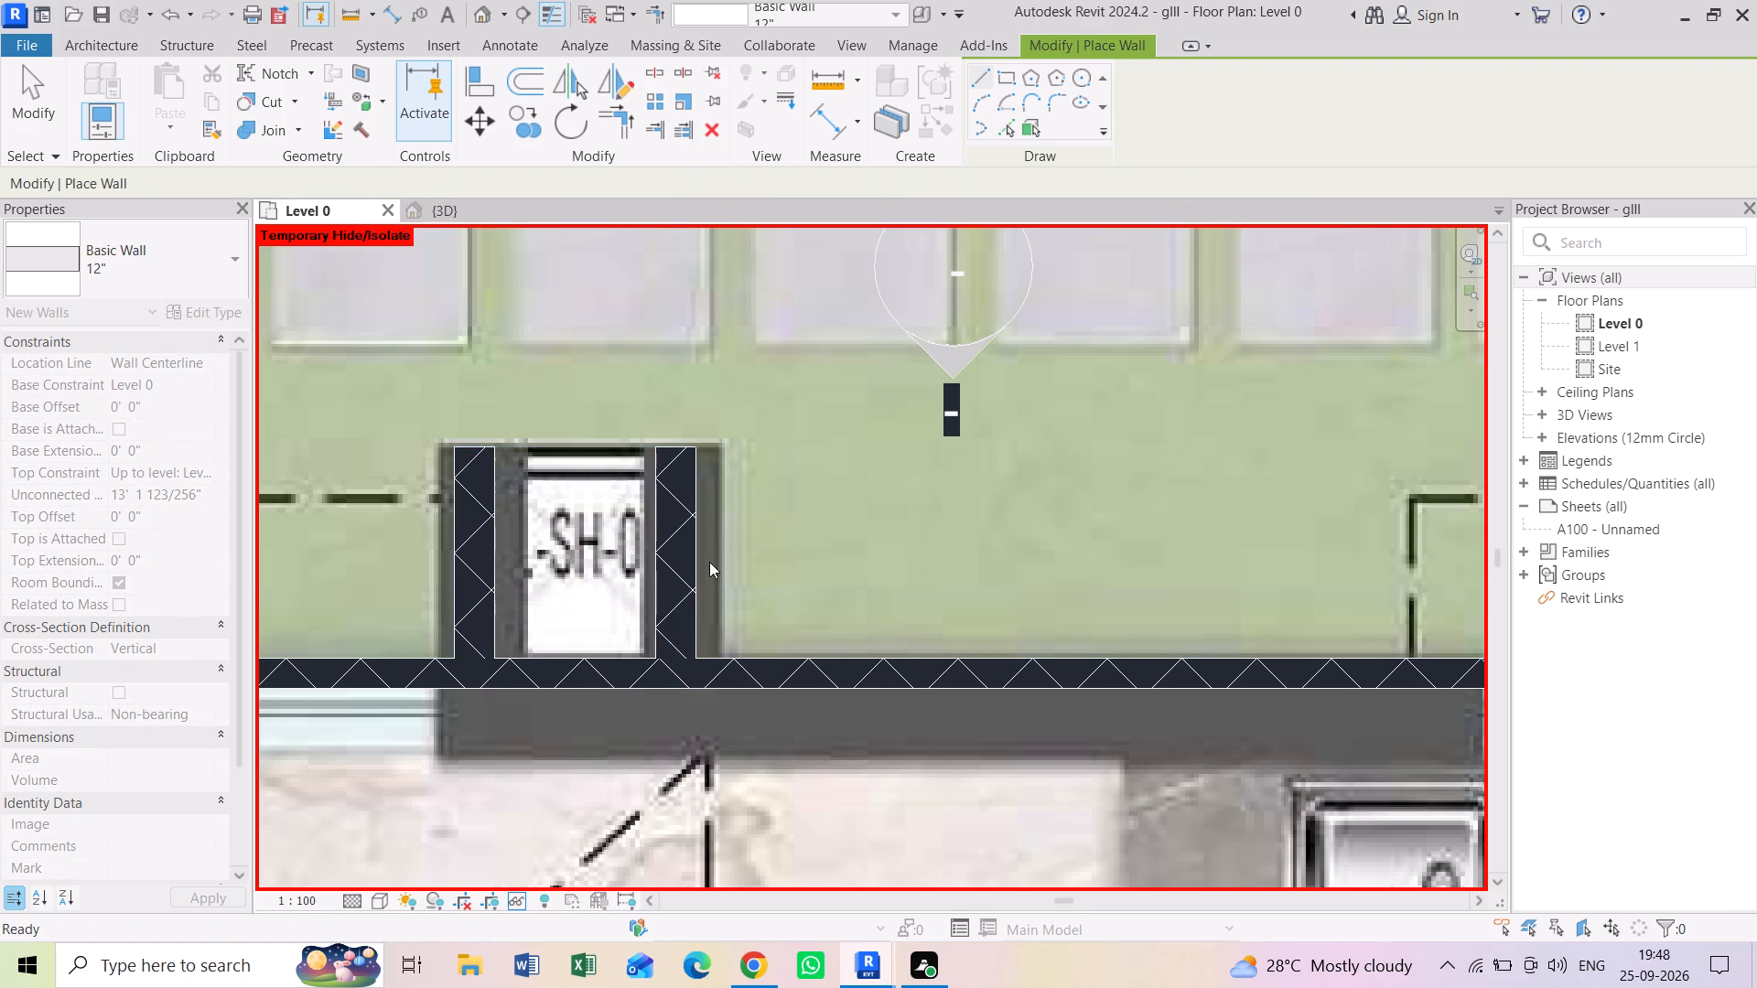
{"action": "key", "text": "Escape"}
{"action": "key", "text": "Escape"}
{"action": "left_click", "coordinate": [694, 551]}
{"action": "key", "text": "Right"}
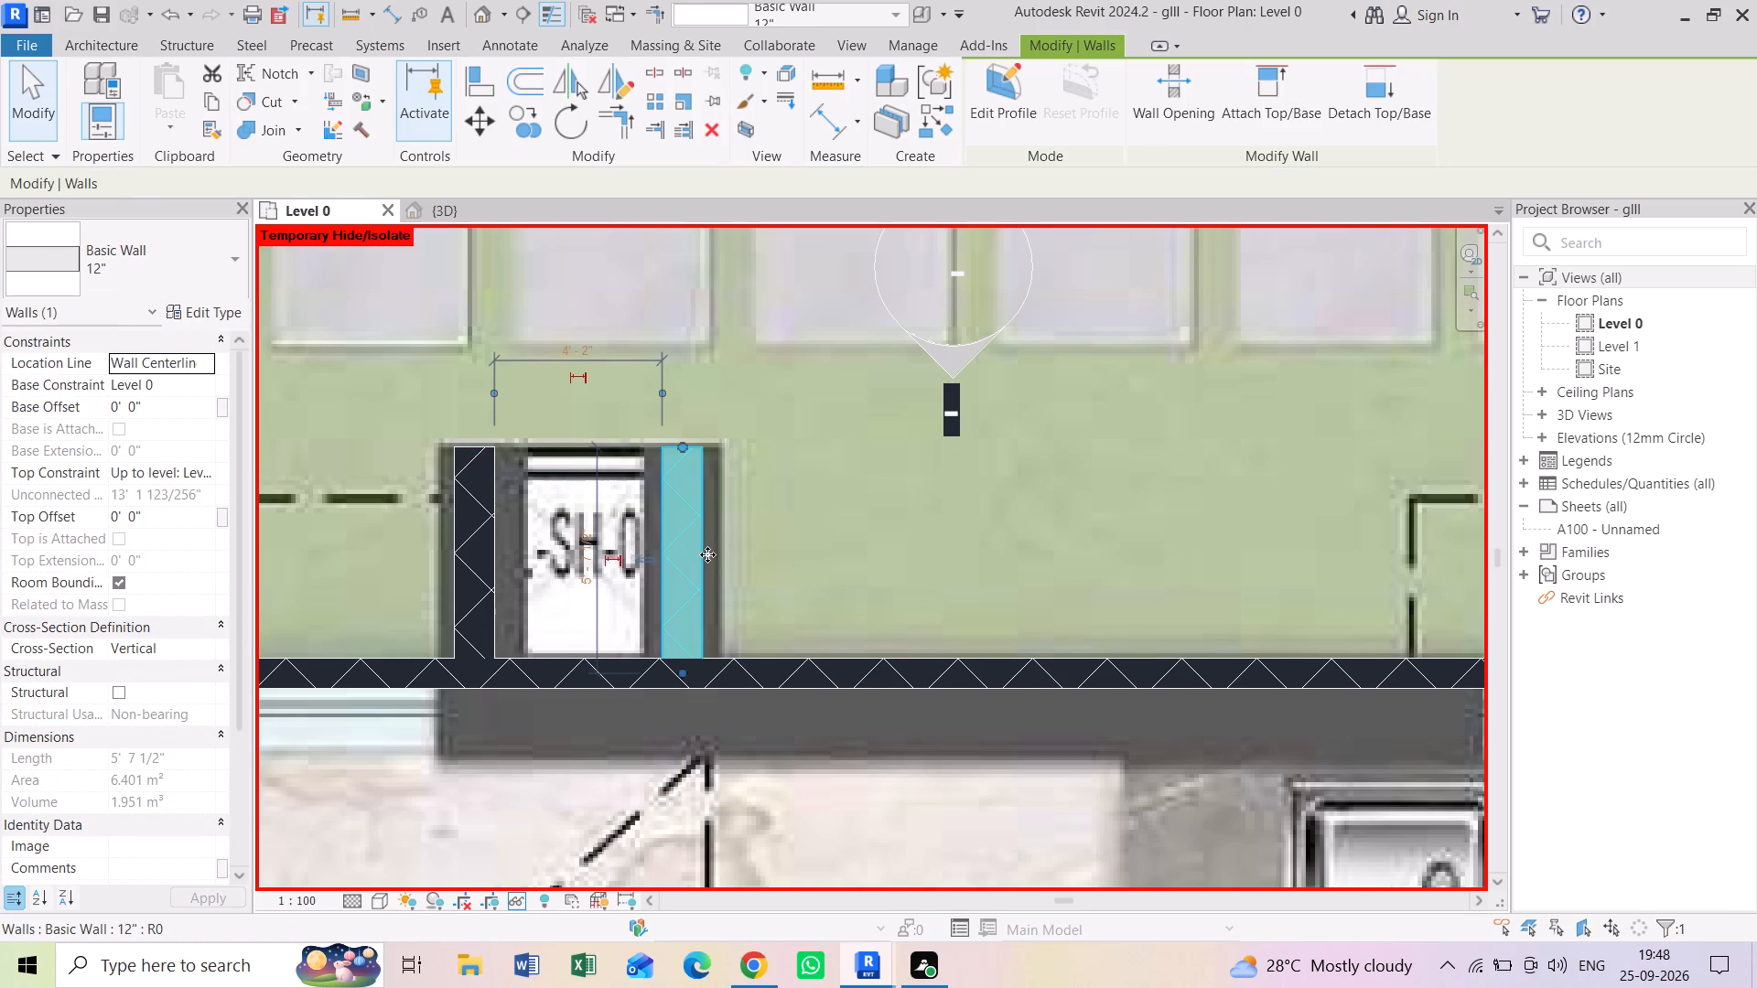
{"action": "scroll", "coordinate": [707, 554], "scroll_direction": "down", "scroll_amount": 1}
{"action": "key", "text": "Escape"}
Draw a 12" wall along the left side of shaft PL-SH-03, from the wet kitchen's exterior wall to the shaft's outer edge.
{"action": "scroll", "coordinate": [726, 554], "scroll_direction": "down", "scroll_amount": 2}
{"action": "middle_click_drag", "start_coordinate": [818, 526], "coordinate": [580, 573]}
{"action": "scroll", "coordinate": [578, 573], "scroll_direction": "down", "scroll_amount": 3}
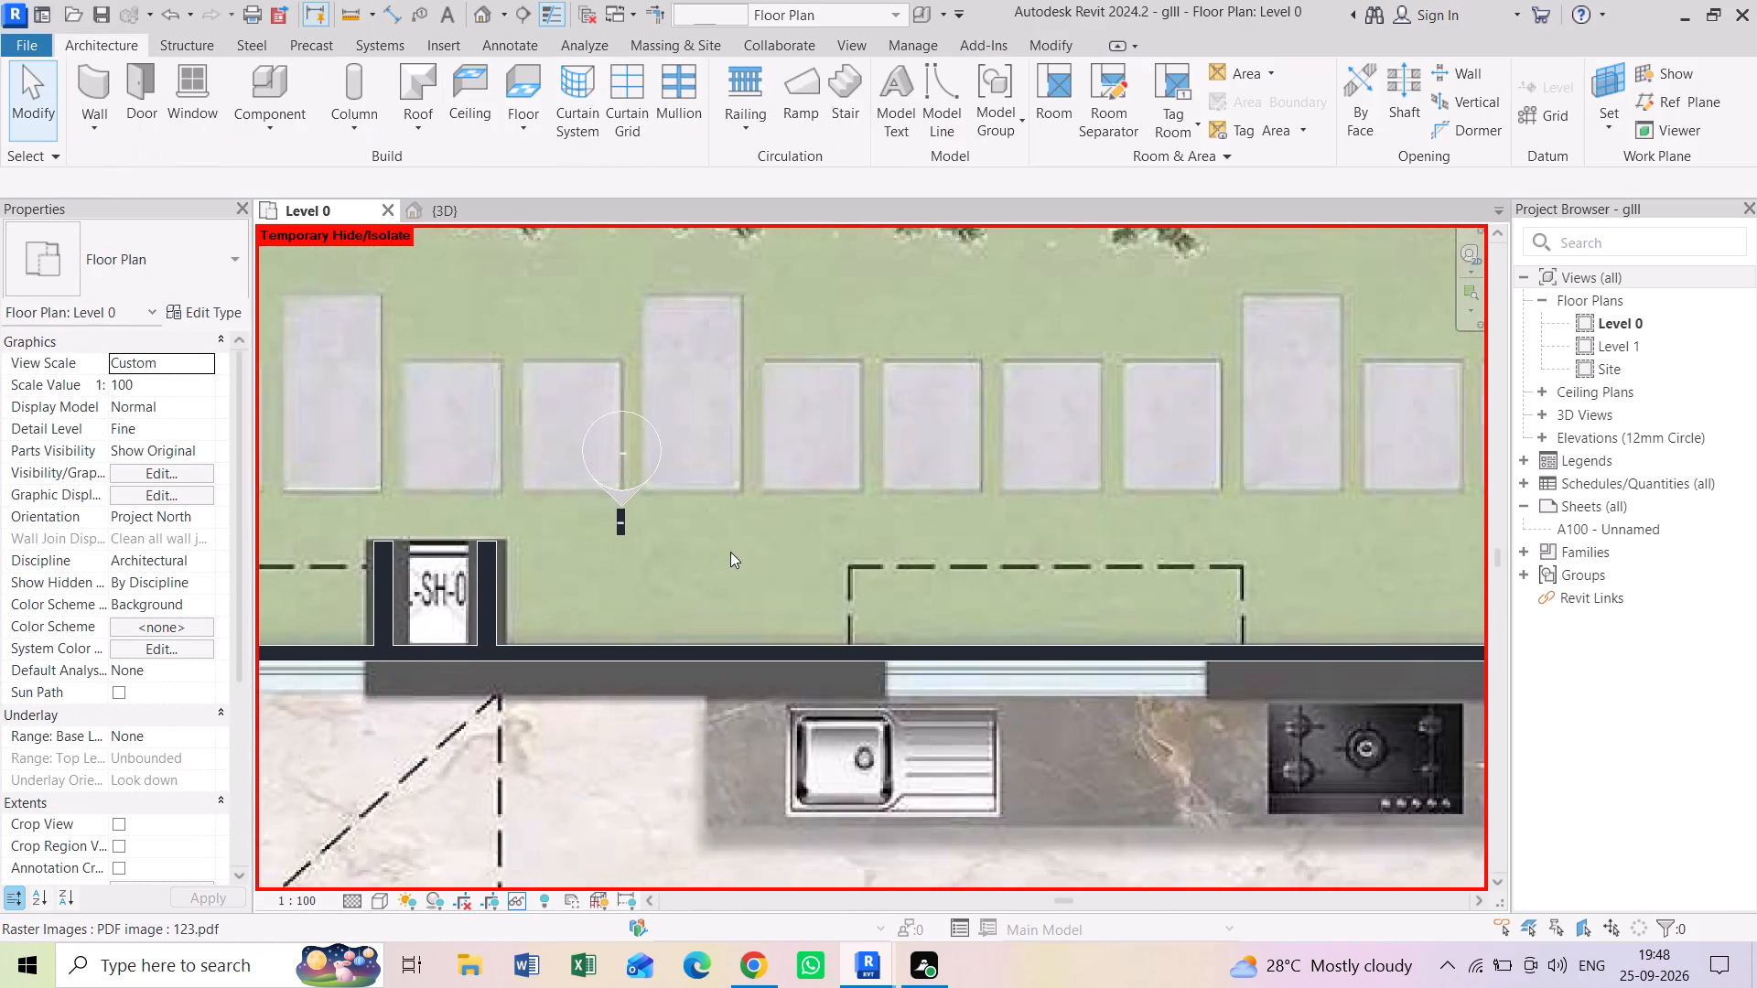
{"action": "middle_click_drag", "start_coordinate": [1035, 573], "coordinate": [608, 573]}
{"action": "middle_click_drag", "start_coordinate": [1045, 583], "coordinate": [470, 582]}
{"action": "middle_click_drag", "start_coordinate": [852, 674], "coordinate": [809, 660]}
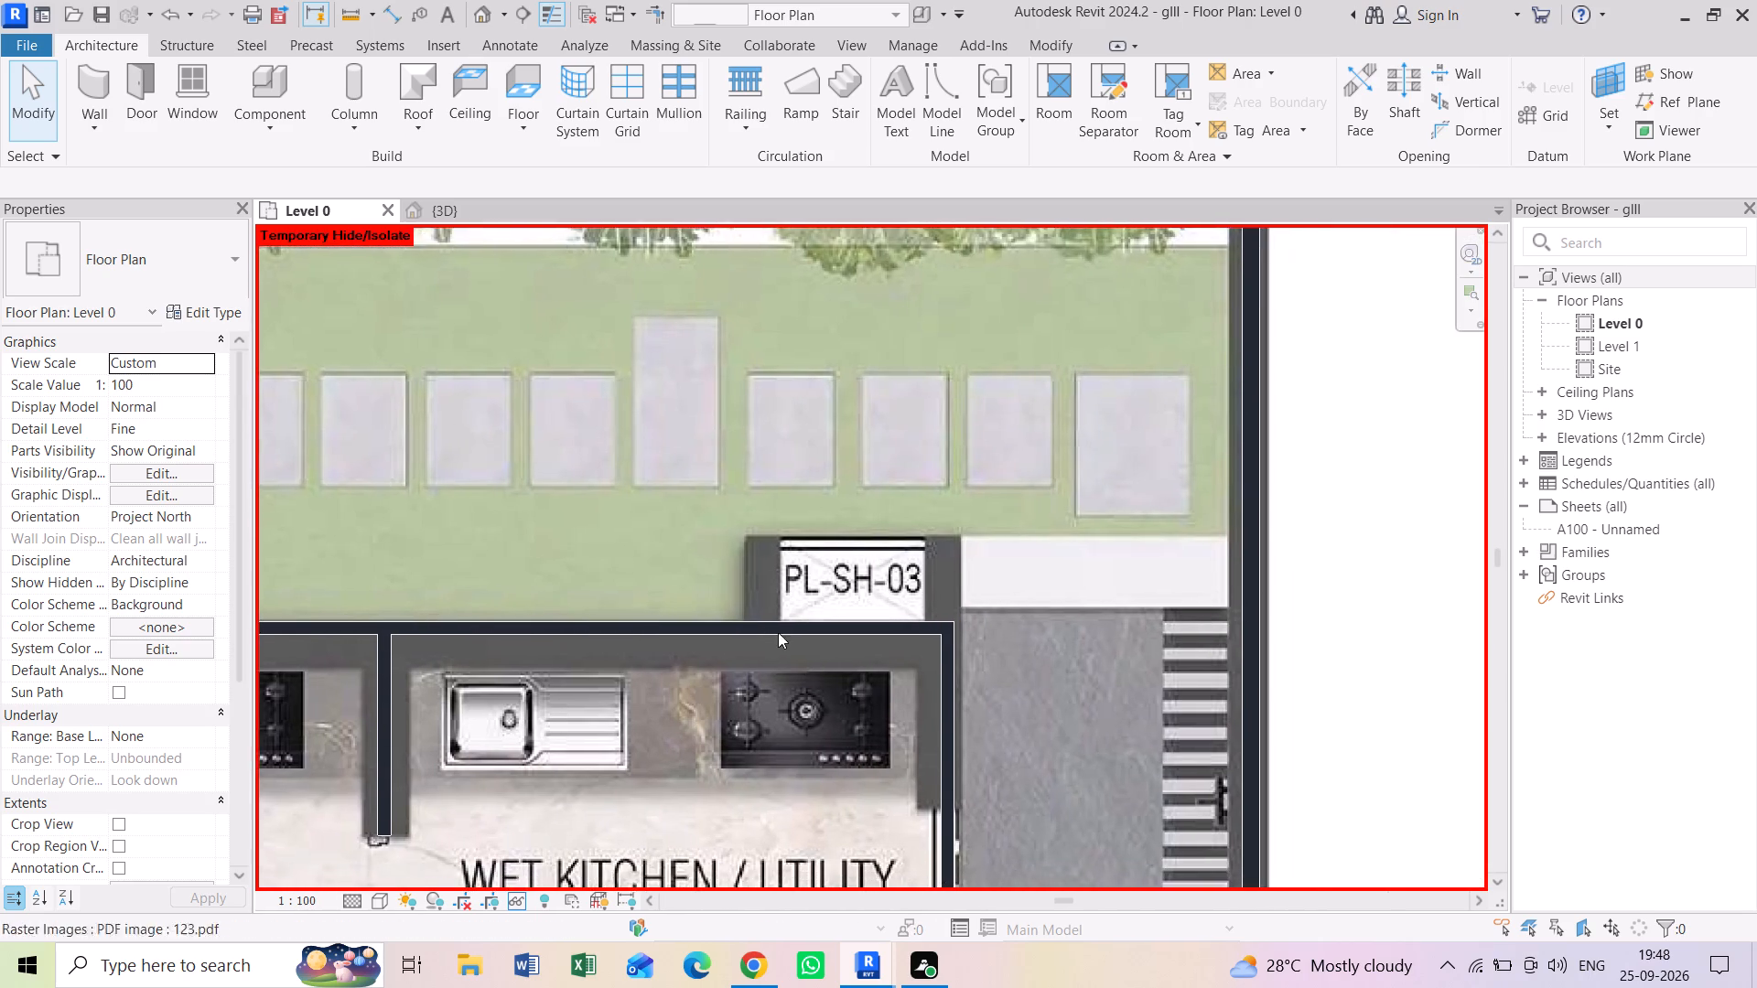
{"action": "scroll", "coordinate": [760, 600], "scroll_direction": "up", "scroll_amount": 4}
{"action": "type", "text": "wa"}
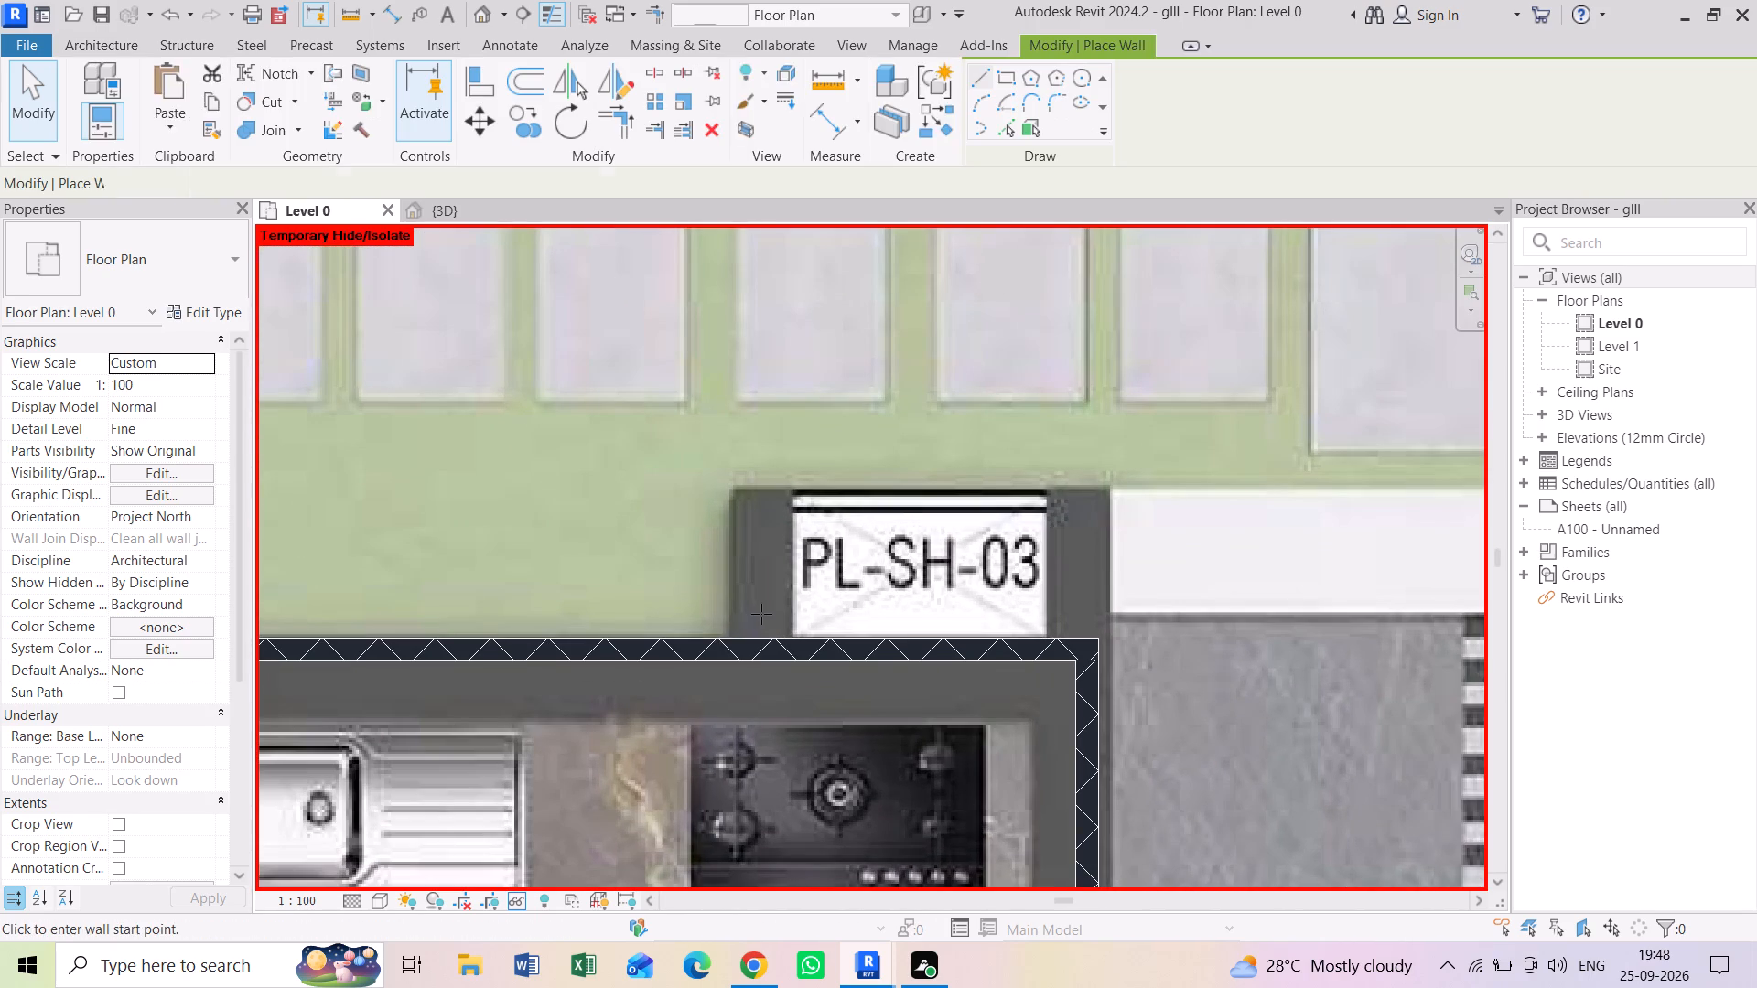
{"action": "left_click", "coordinate": [763, 629]}
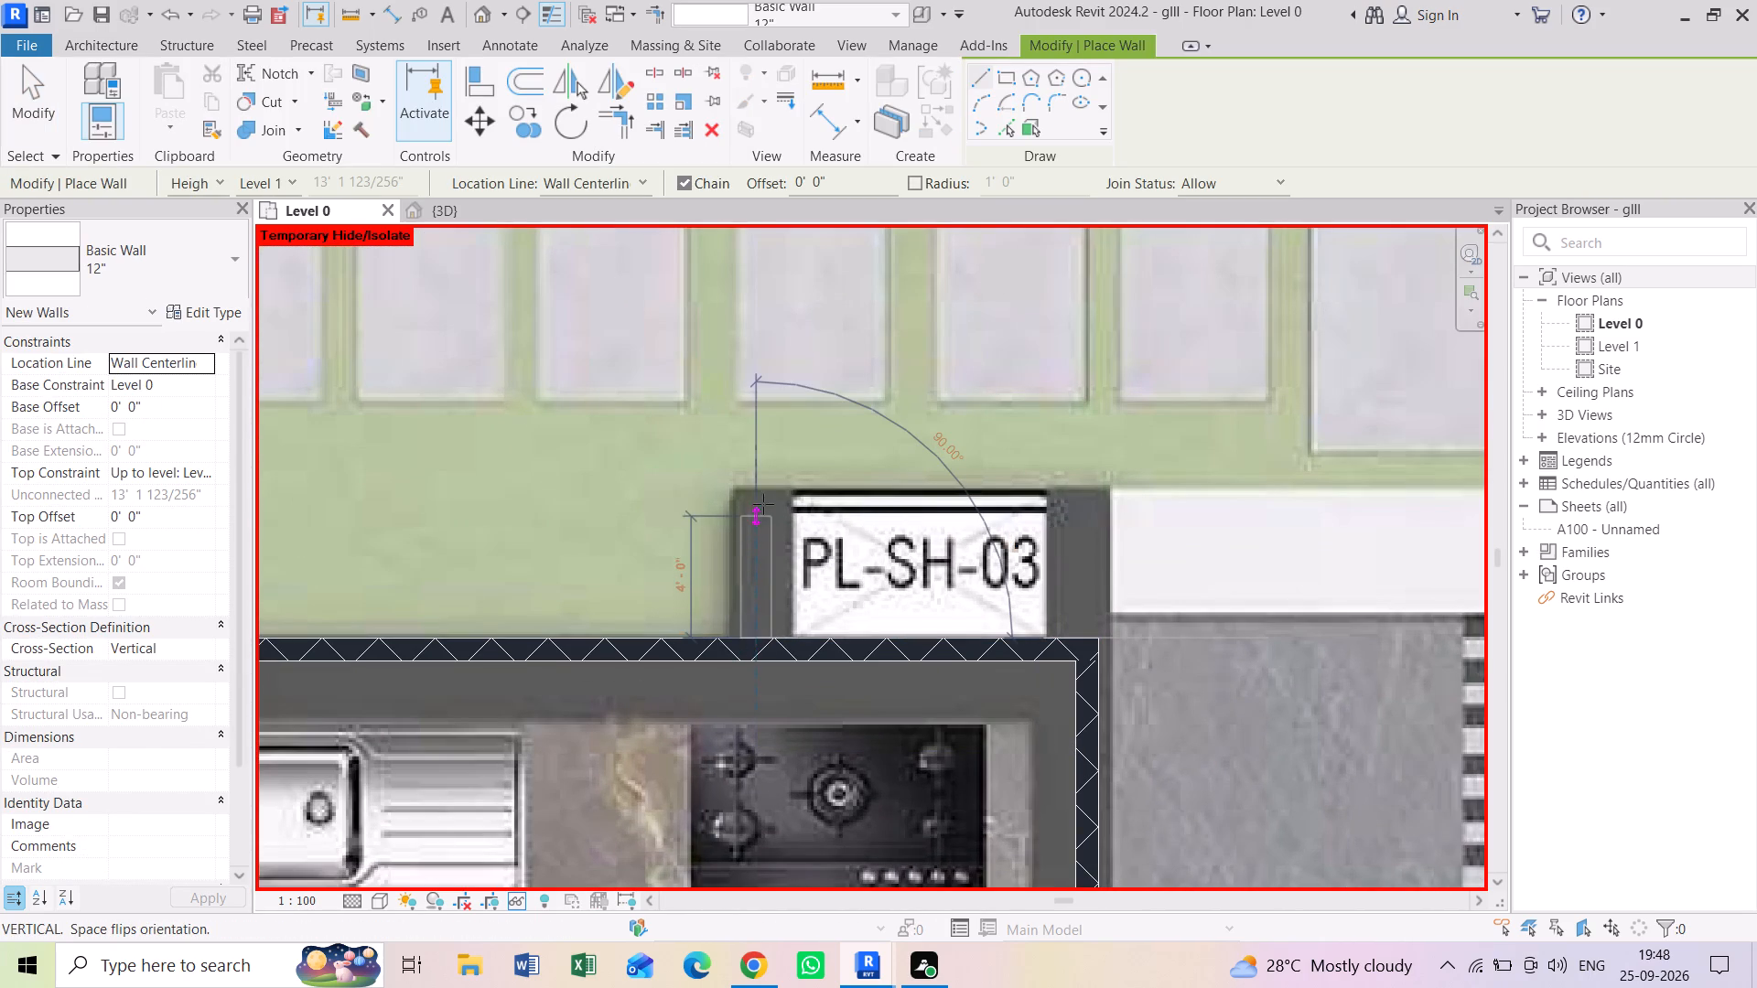
{"action": "scroll", "coordinate": [764, 489], "scroll_direction": "up", "scroll_amount": 5}
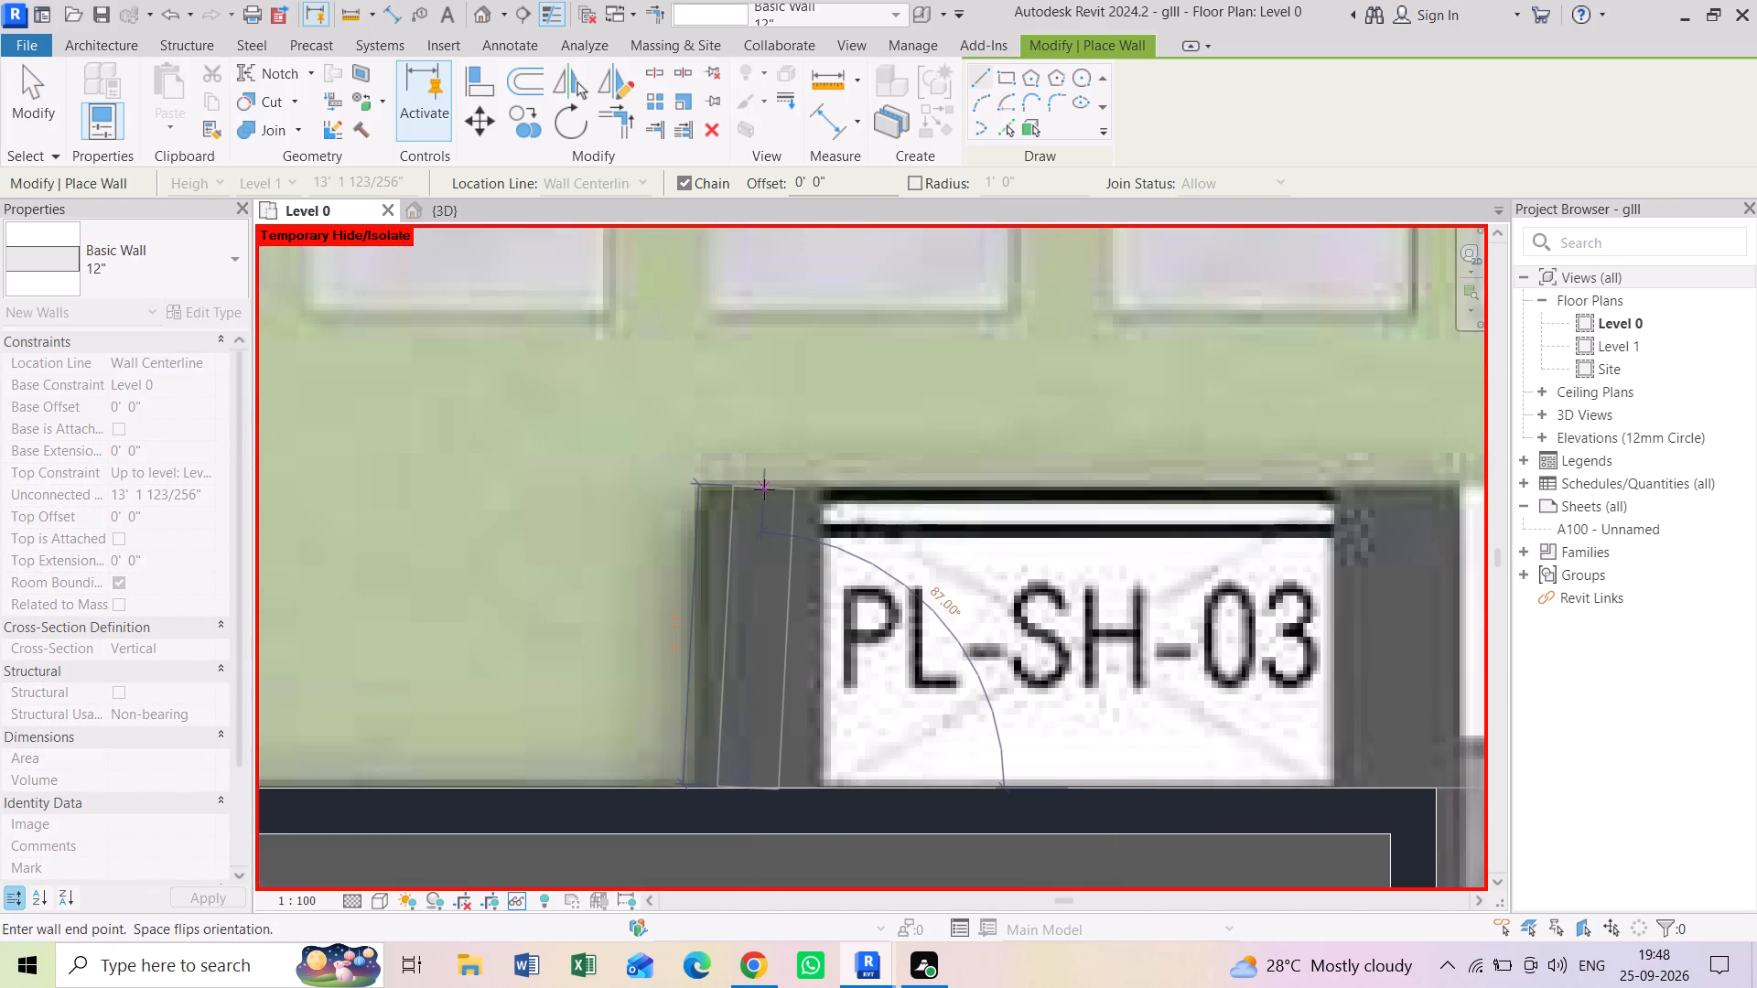
{"action": "scroll", "coordinate": [764, 489], "scroll_direction": "up", "scroll_amount": 3}
{"action": "left_click", "coordinate": [741, 488]}
{"action": "scroll", "coordinate": [760, 489], "scroll_direction": "down", "scroll_amount": 4}
{"action": "middle_click_drag", "start_coordinate": [934, 532], "coordinate": [638, 490]}
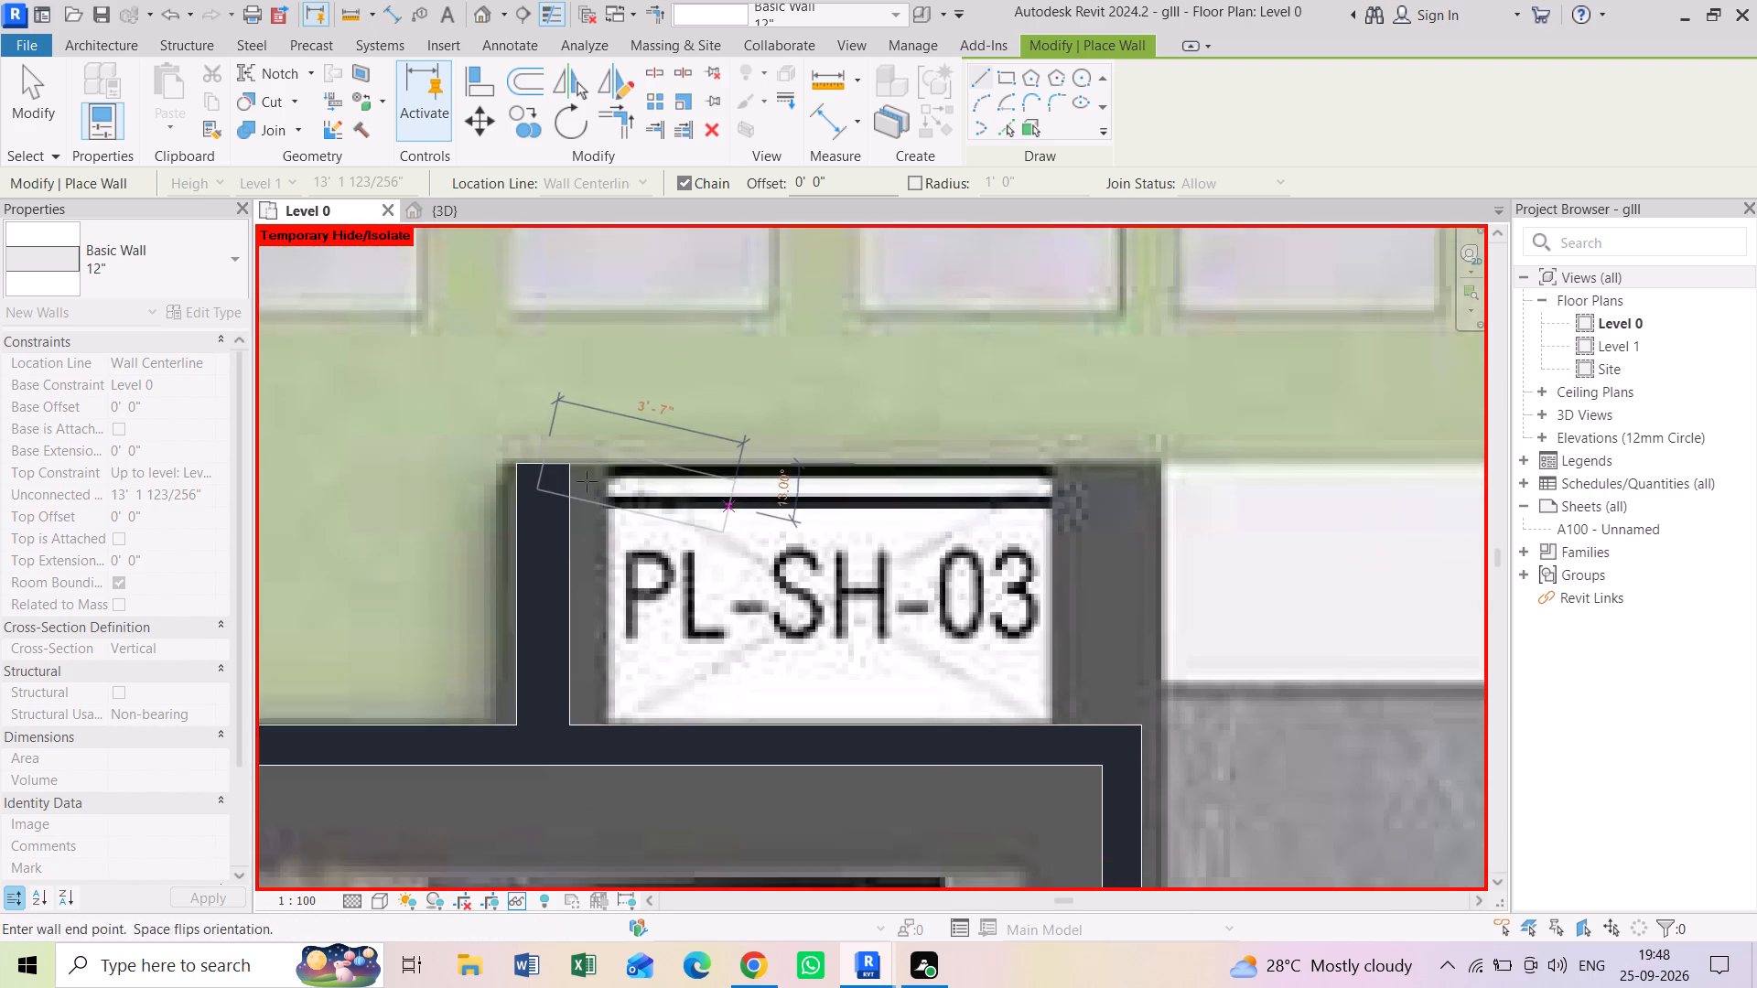
Draw a 12" wall about 5' 2 1/2" long along the right side of shaft PL-SH-03 and nudge it slightly right to fit the plan.
{"action": "key", "text": "Escape"}
{"action": "key", "text": "Escape"}
{"action": "type", "text": "wa"}
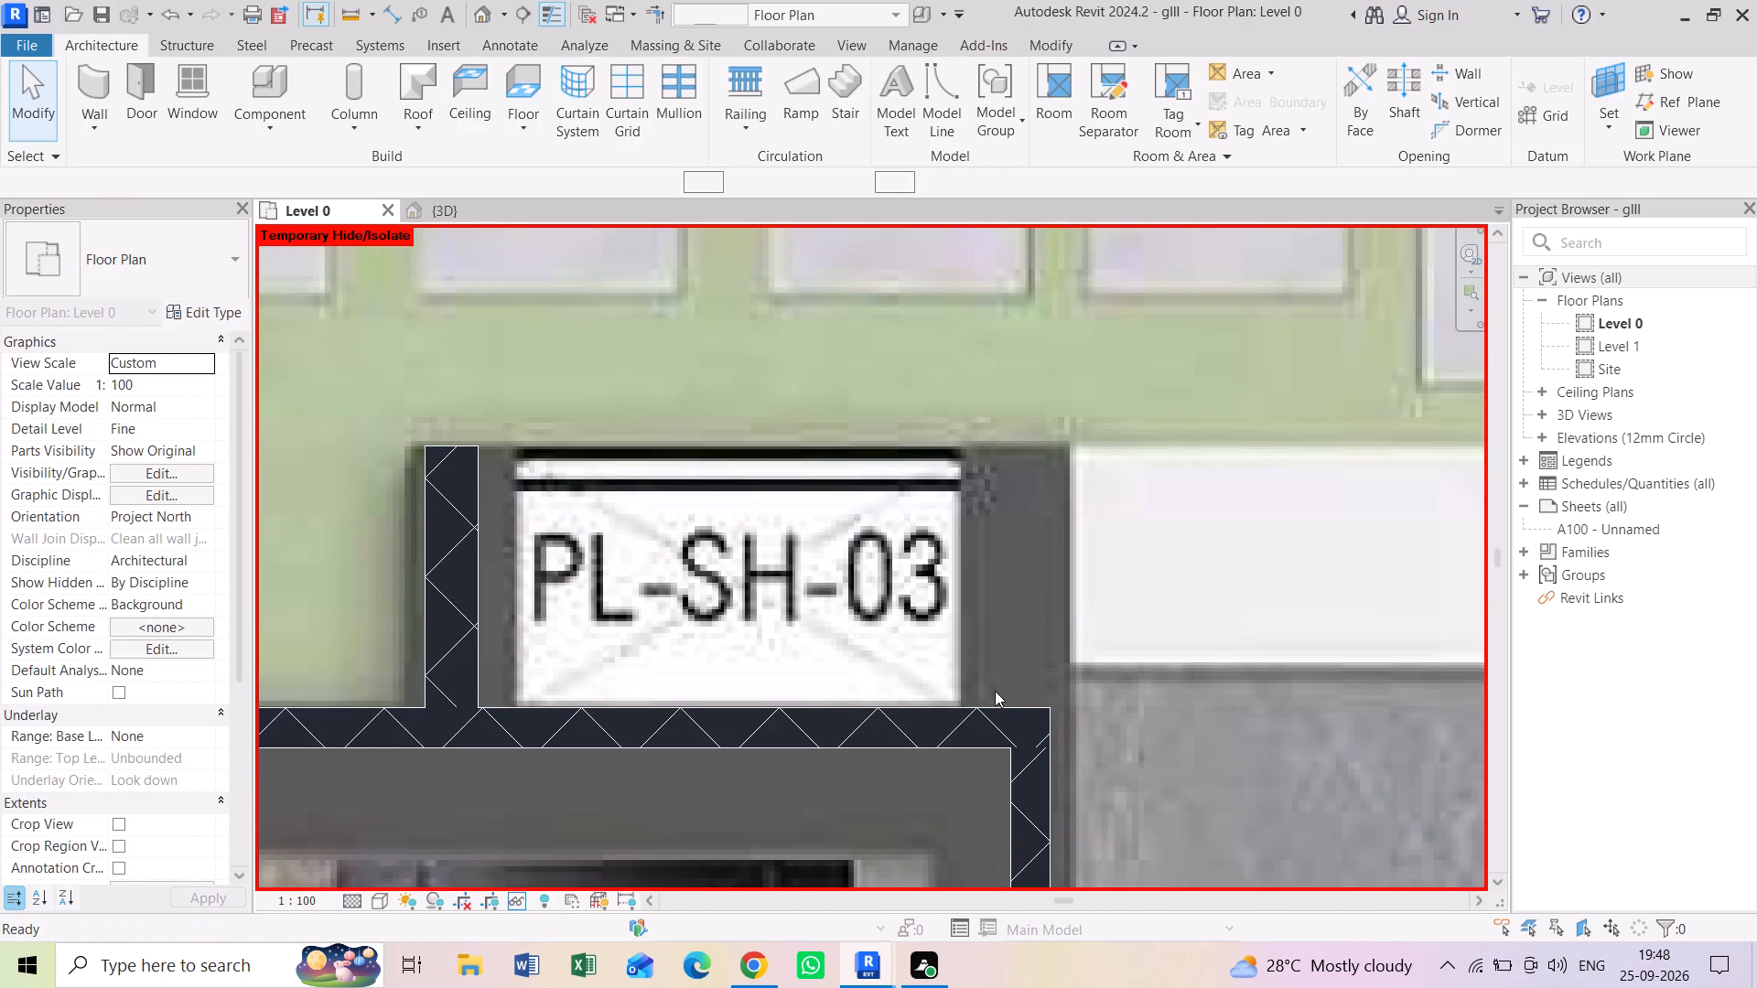
{"action": "scroll", "coordinate": [995, 691], "scroll_direction": "up", "scroll_amount": 3}
{"action": "left_click", "coordinate": [986, 714]}
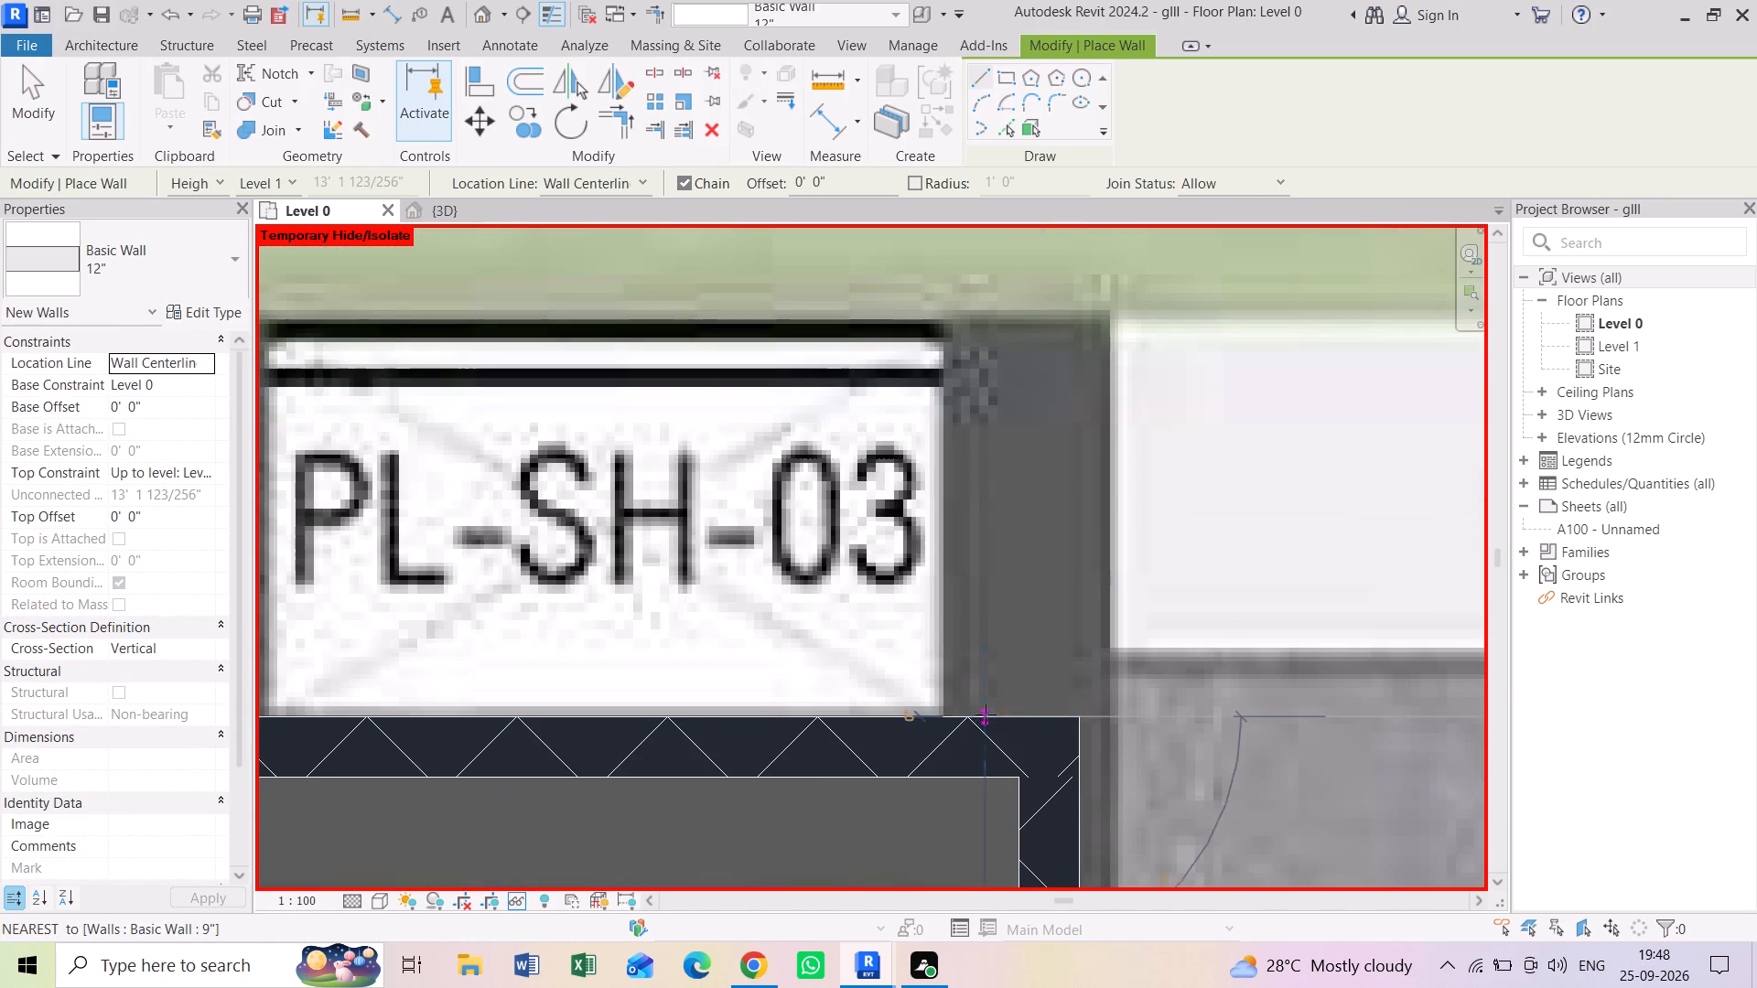
{"action": "scroll", "coordinate": [988, 675], "scroll_direction": "down", "scroll_amount": 3}
{"action": "middle_click_drag", "start_coordinate": [987, 615], "coordinate": [994, 674]}
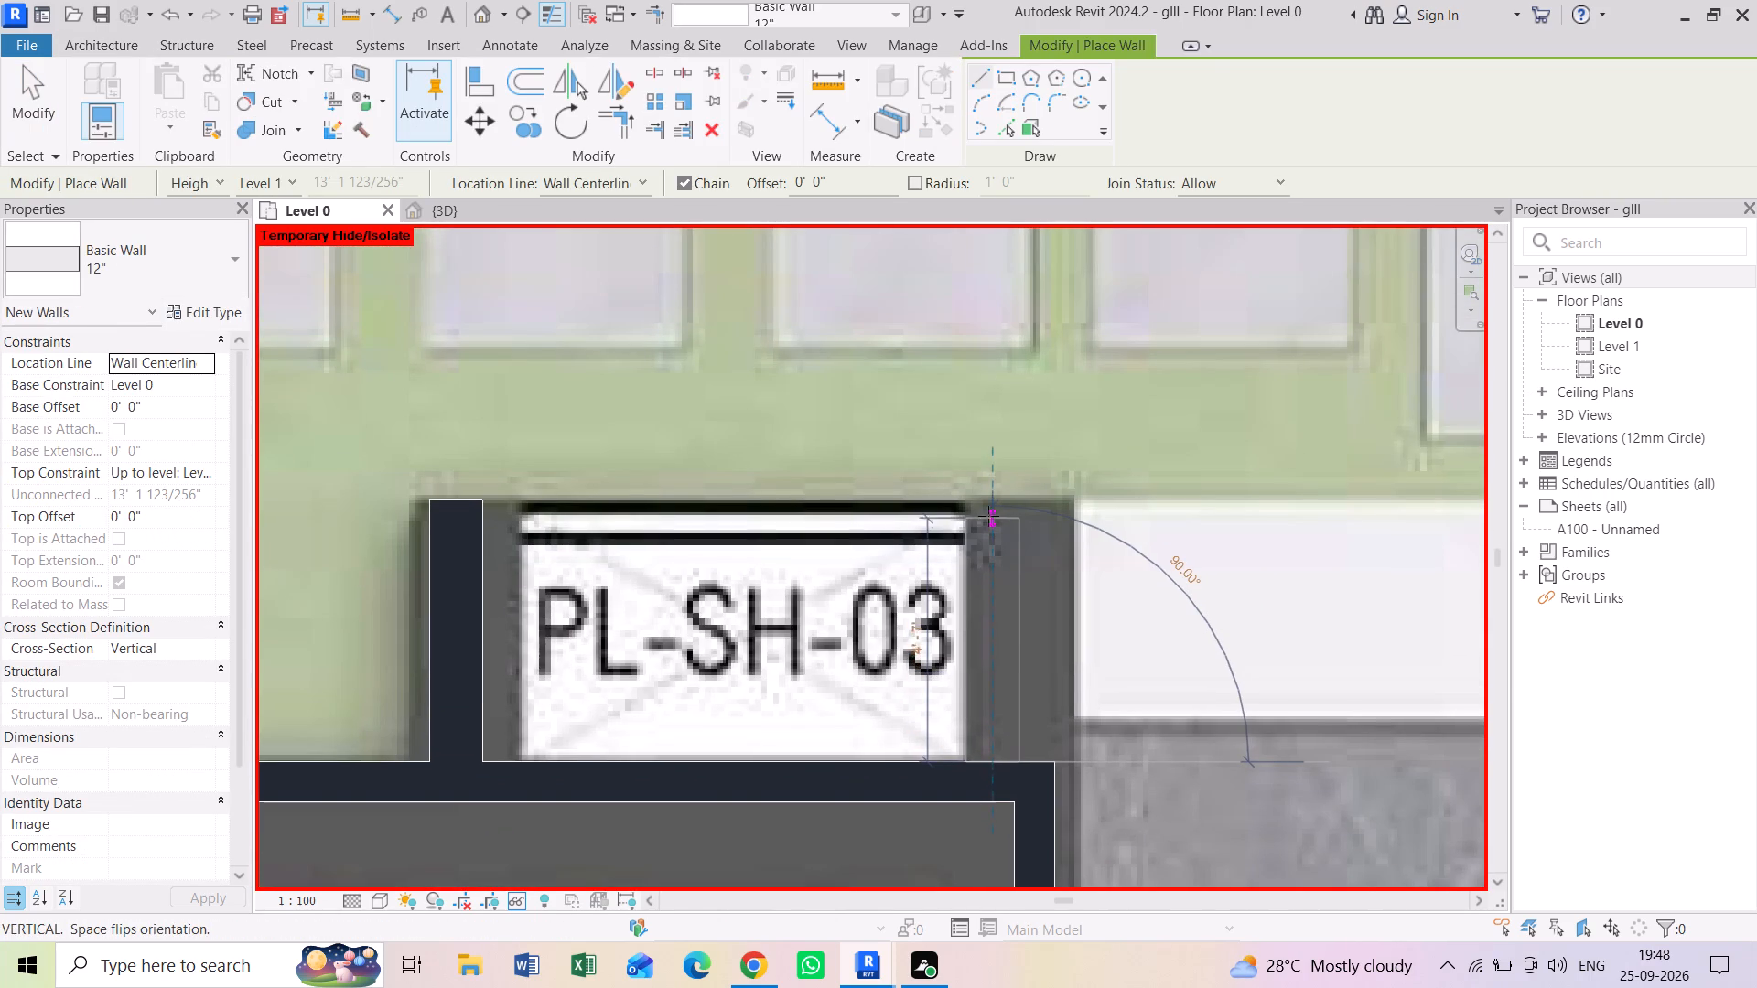
{"action": "scroll", "coordinate": [989, 506], "scroll_direction": "up", "scroll_amount": 6}
{"action": "left_click", "coordinate": [990, 500]}
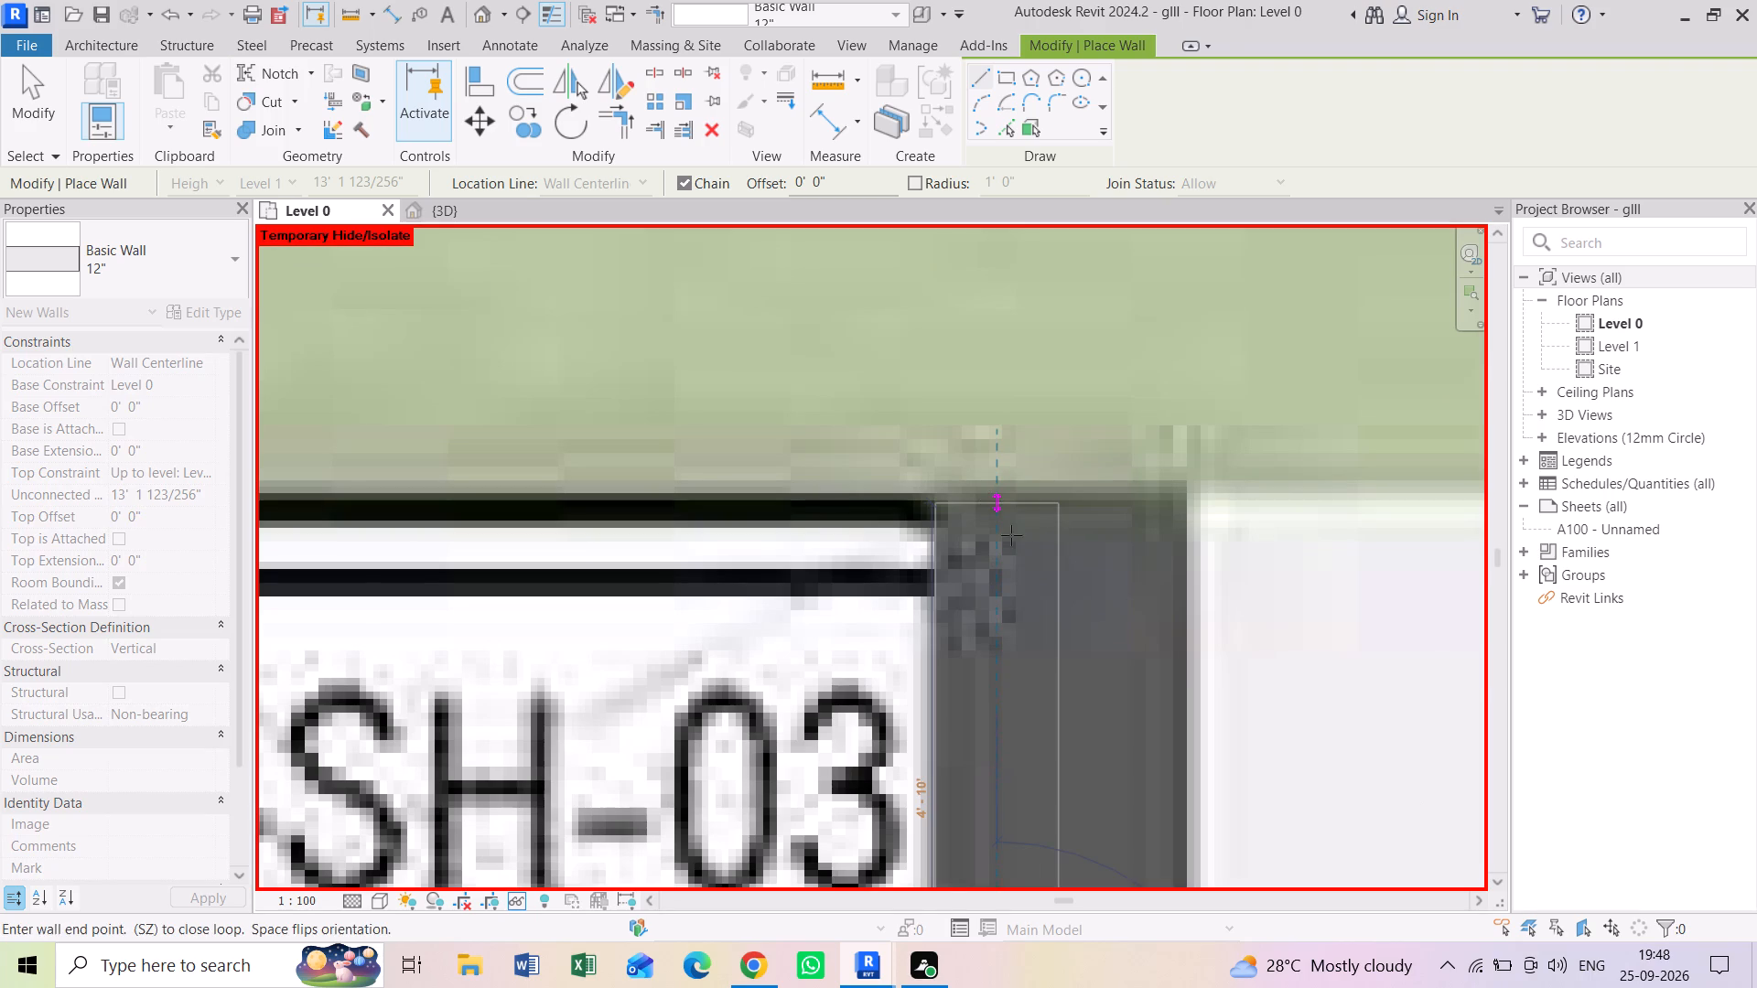
{"action": "key", "text": "Escape"}
{"action": "key", "text": "Escape"}
{"action": "key", "text": "Escape"}
{"action": "key", "text": "Escape"}
{"action": "key", "text": "Escape"}
{"action": "key", "text": "Escape"}
{"action": "left_click", "coordinate": [1023, 597]}
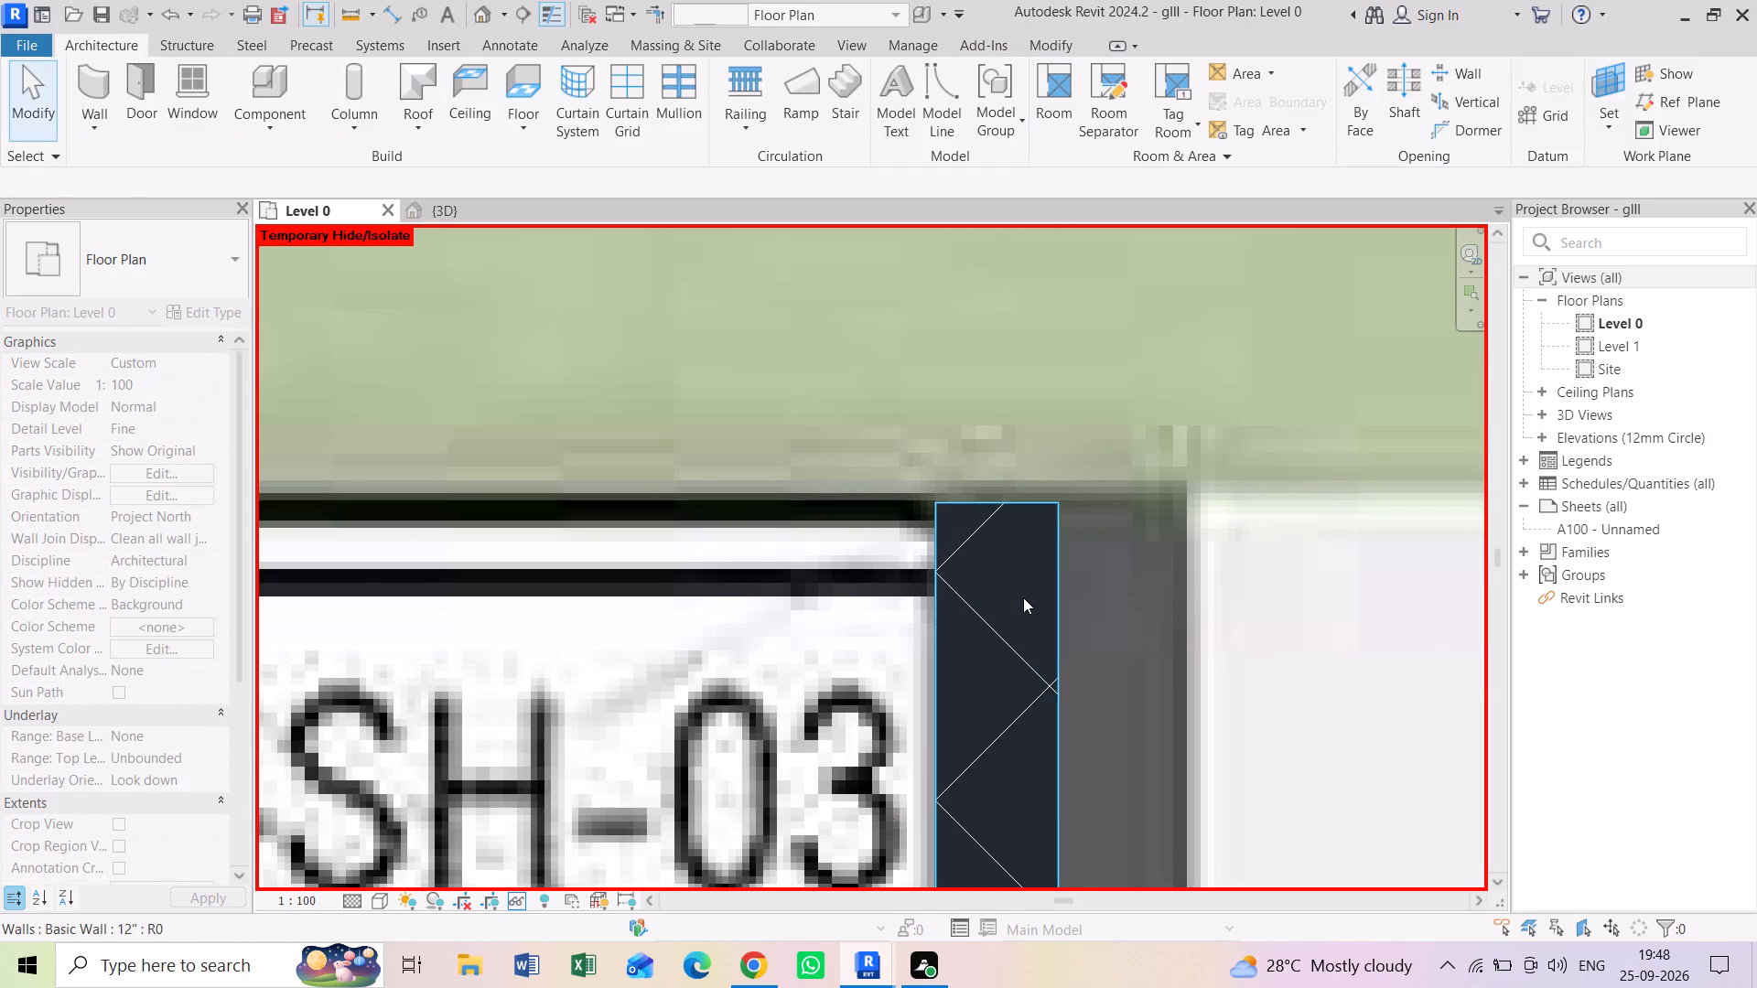
{"action": "scroll", "coordinate": [1023, 597], "scroll_direction": "down", "scroll_amount": 5}
{"action": "middle_click_drag", "start_coordinate": [1028, 612], "coordinate": [1005, 516]}
{"action": "scroll", "coordinate": [1003, 507], "scroll_direction": "down", "scroll_amount": 1}
{"action": "key", "text": "Right"}
{"action": "key", "text": "Right"}
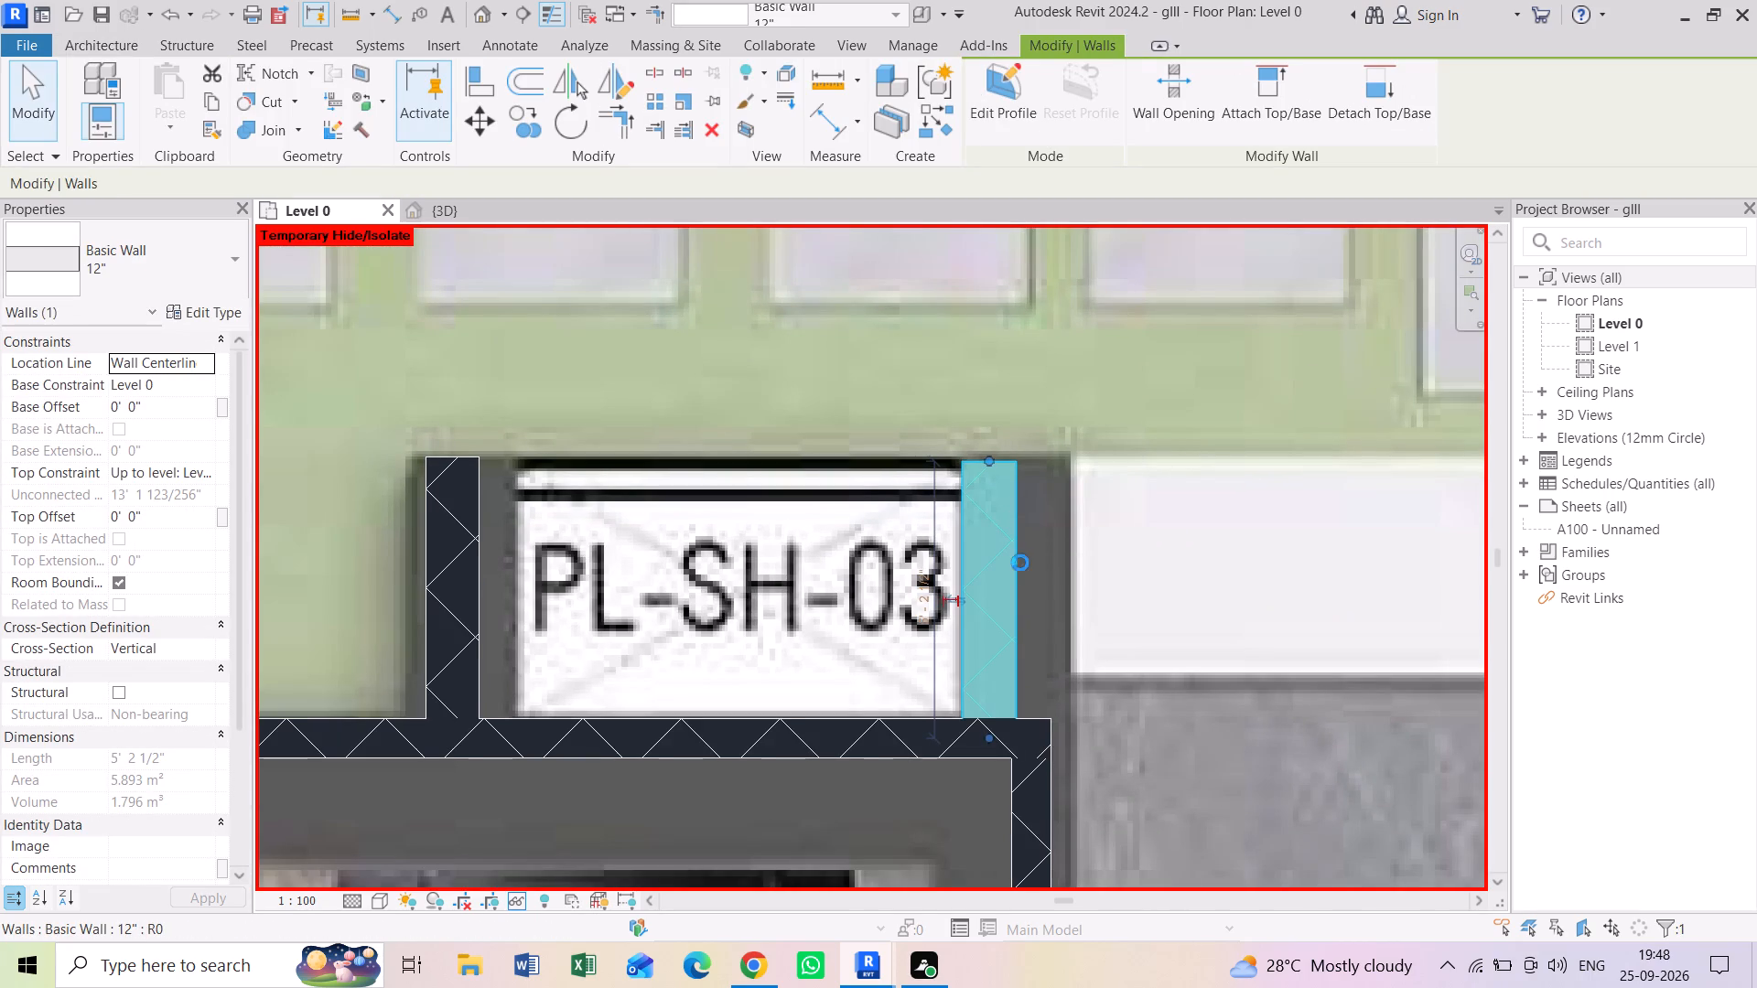
Disallow the join at the base of PL-SH-03's right wall and pull that end back to the 9" wall's outer face.
{"action": "scroll", "coordinate": [993, 705], "scroll_direction": "up", "scroll_amount": 7}
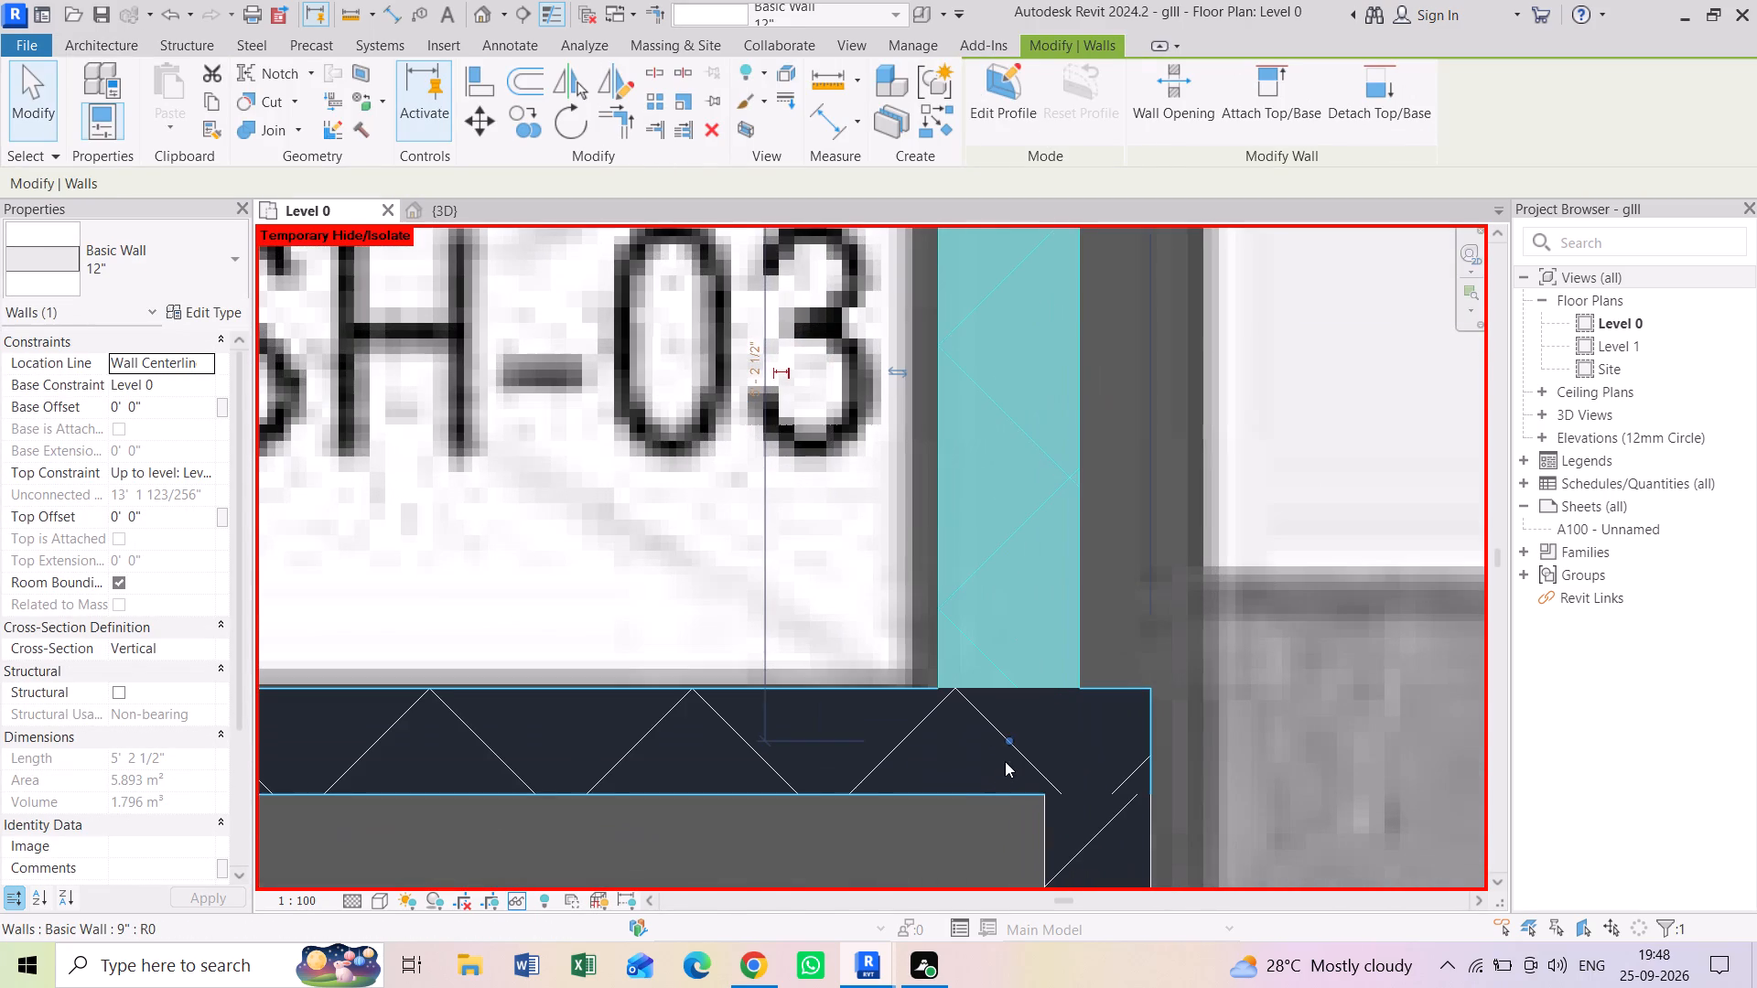
{"action": "right_click", "coordinate": [1009, 741]}
{"action": "left_click", "coordinate": [1083, 320]}
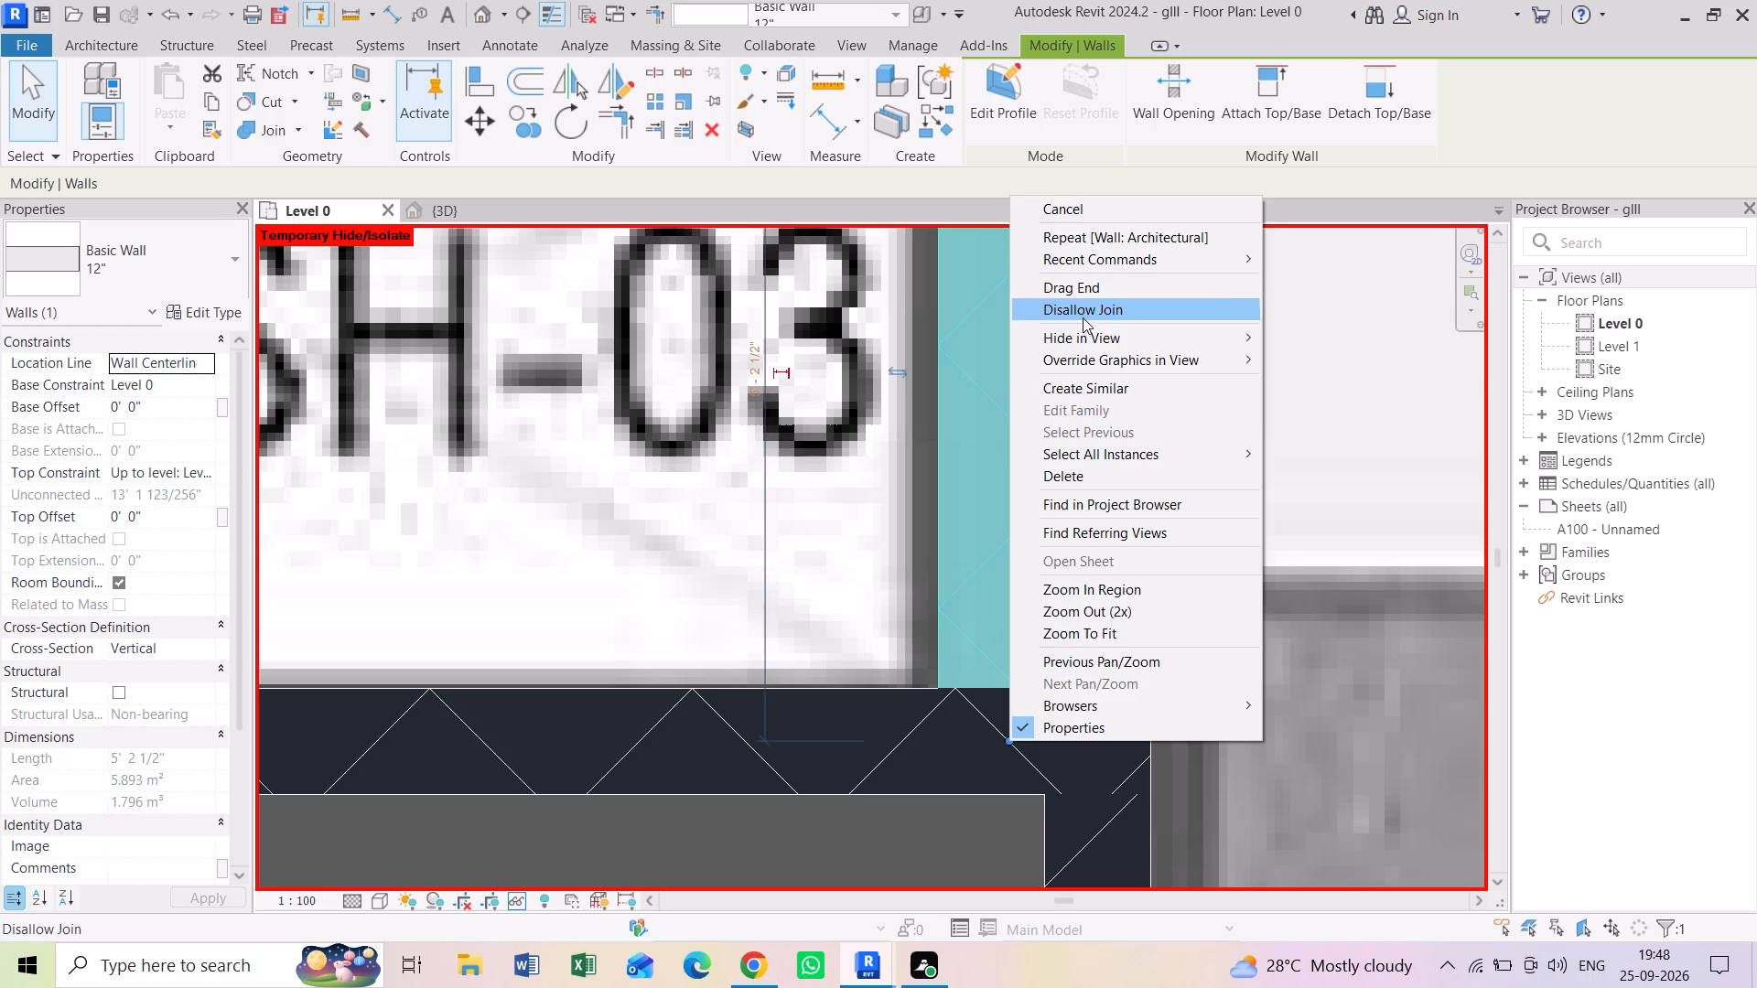
{"action": "left_click", "coordinate": [1083, 311]}
{"action": "scroll", "coordinate": [982, 860], "scroll_direction": "up", "scroll_amount": 2}
{"action": "left_click_drag", "start_coordinate": [1014, 700], "coordinate": [1022, 640]}
{"action": "scroll", "coordinate": [1009, 636], "scroll_direction": "down", "scroll_amount": 6}
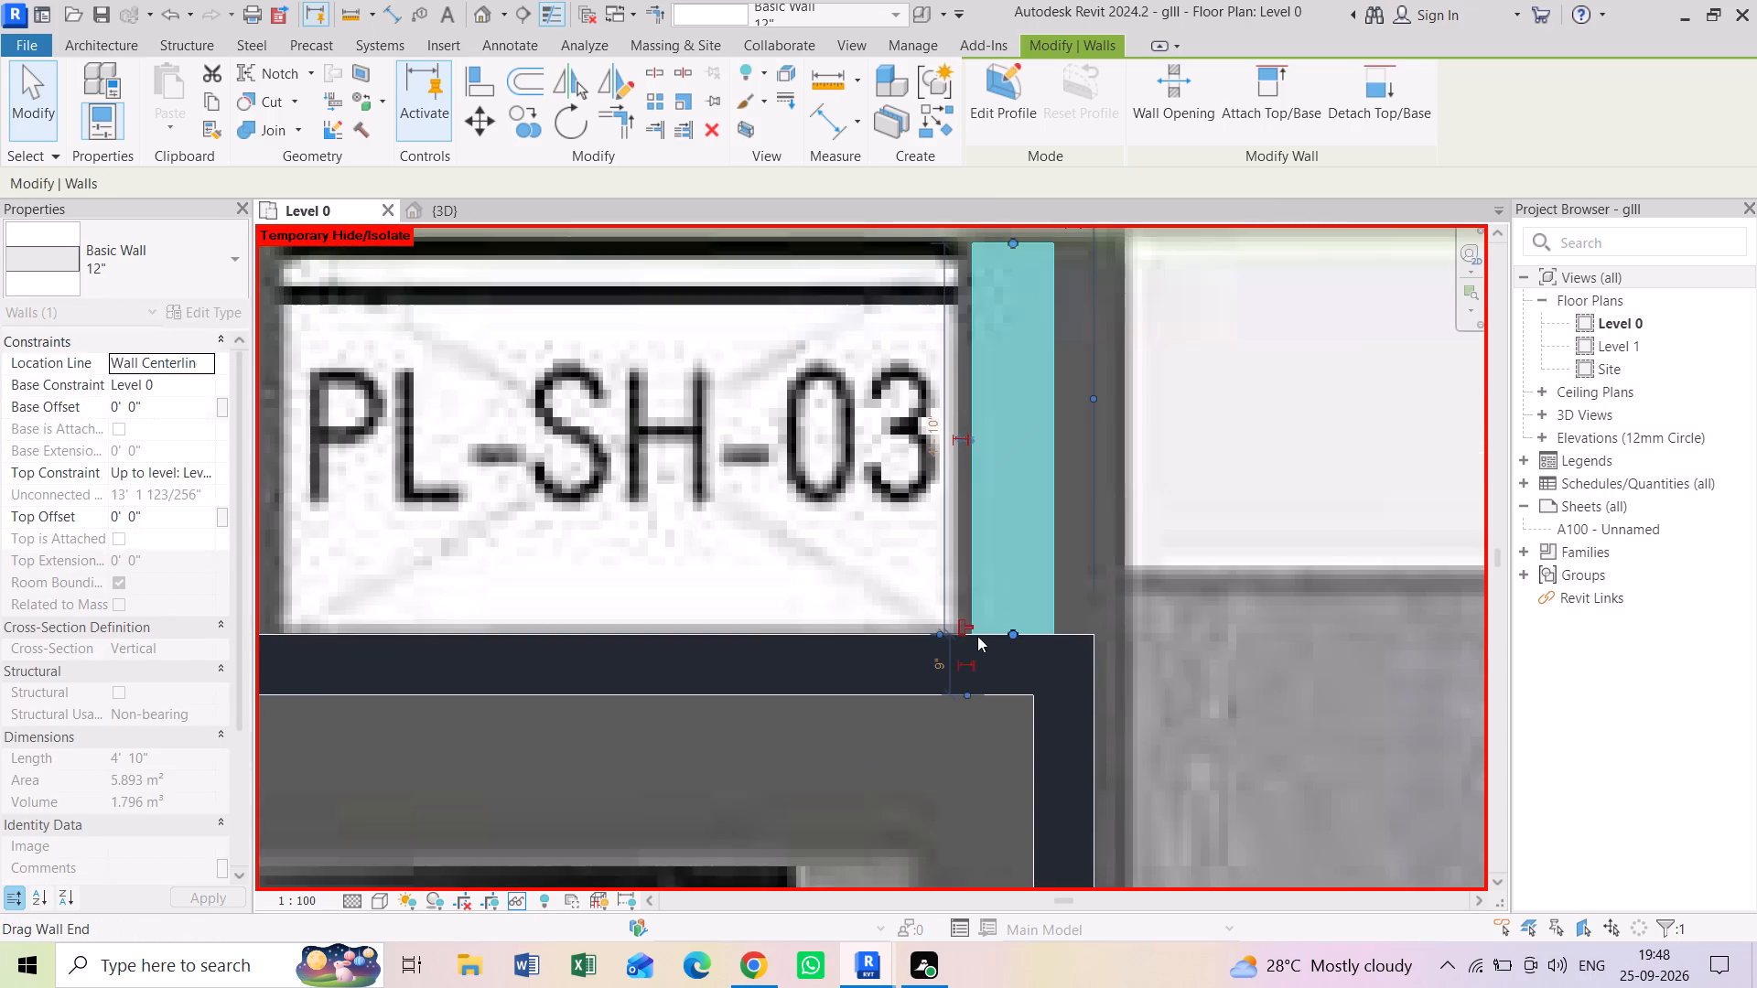
Disallow the join at the base of PL-SH-03's left wall and pull that end back to the 9" wall's outer face.
{"action": "middle_click_drag", "start_coordinate": [696, 630], "coordinate": [943, 631]}
{"action": "left_click", "coordinate": [451, 562]}
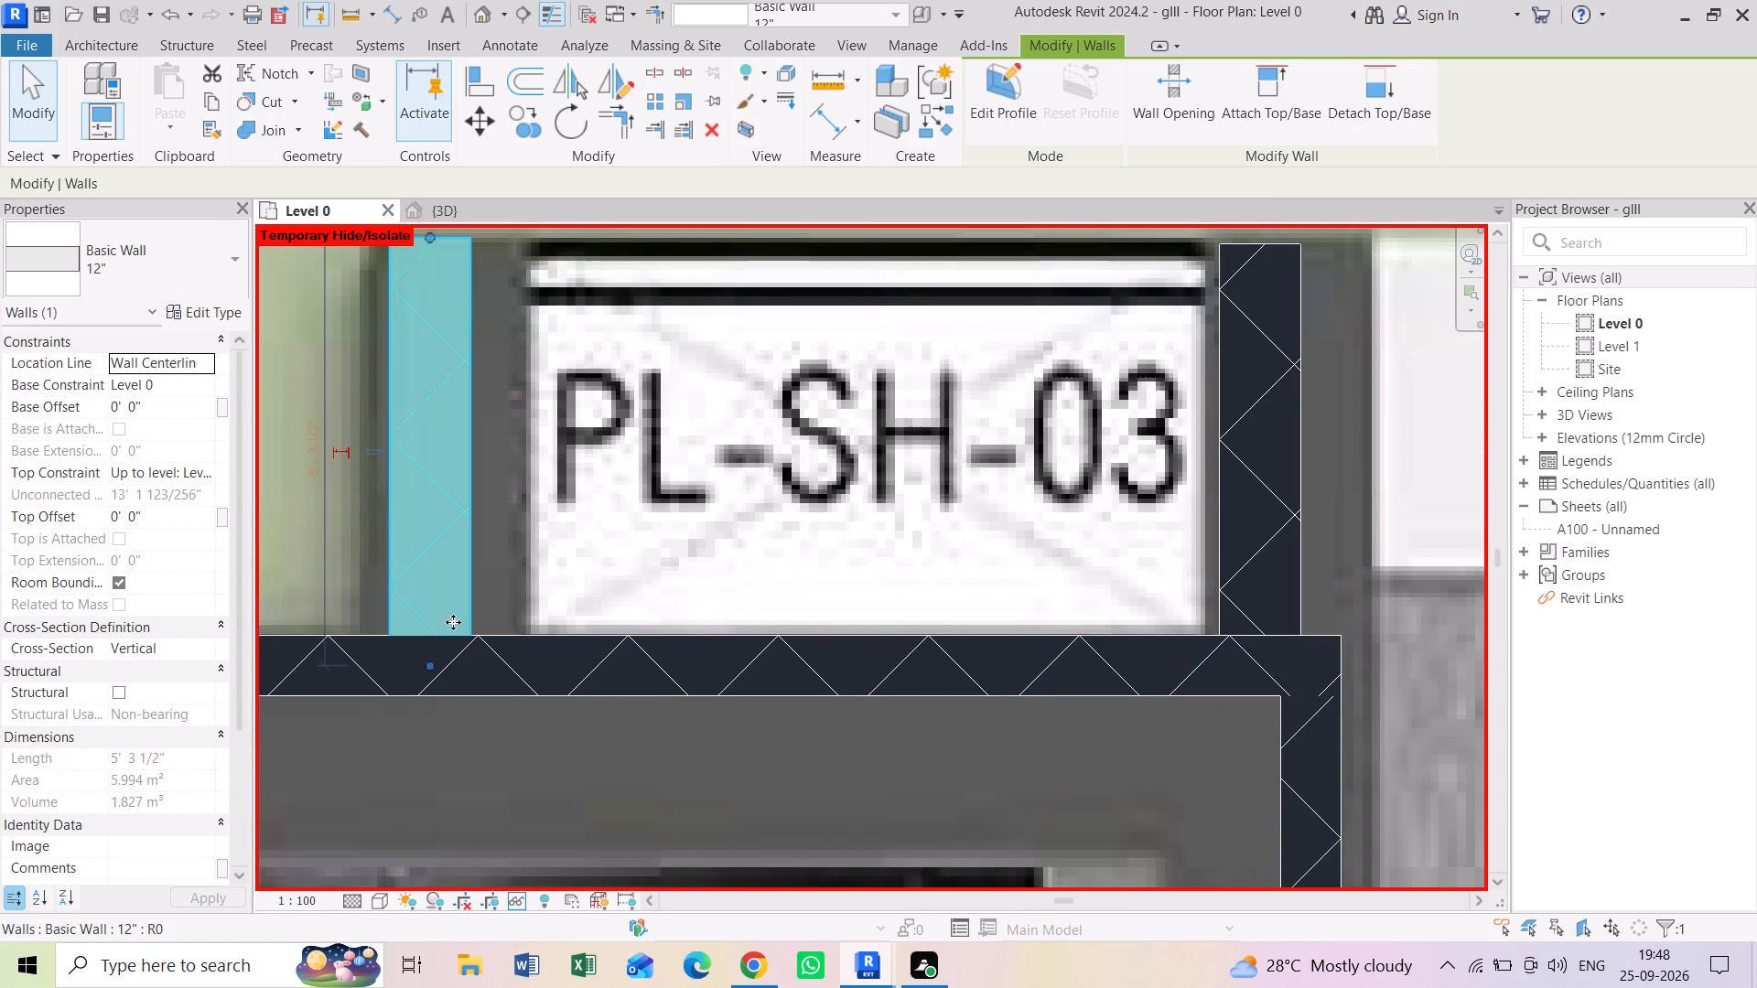
{"action": "scroll", "coordinate": [430, 688], "scroll_direction": "up", "scroll_amount": 5}
{"action": "right_click", "coordinate": [422, 642]}
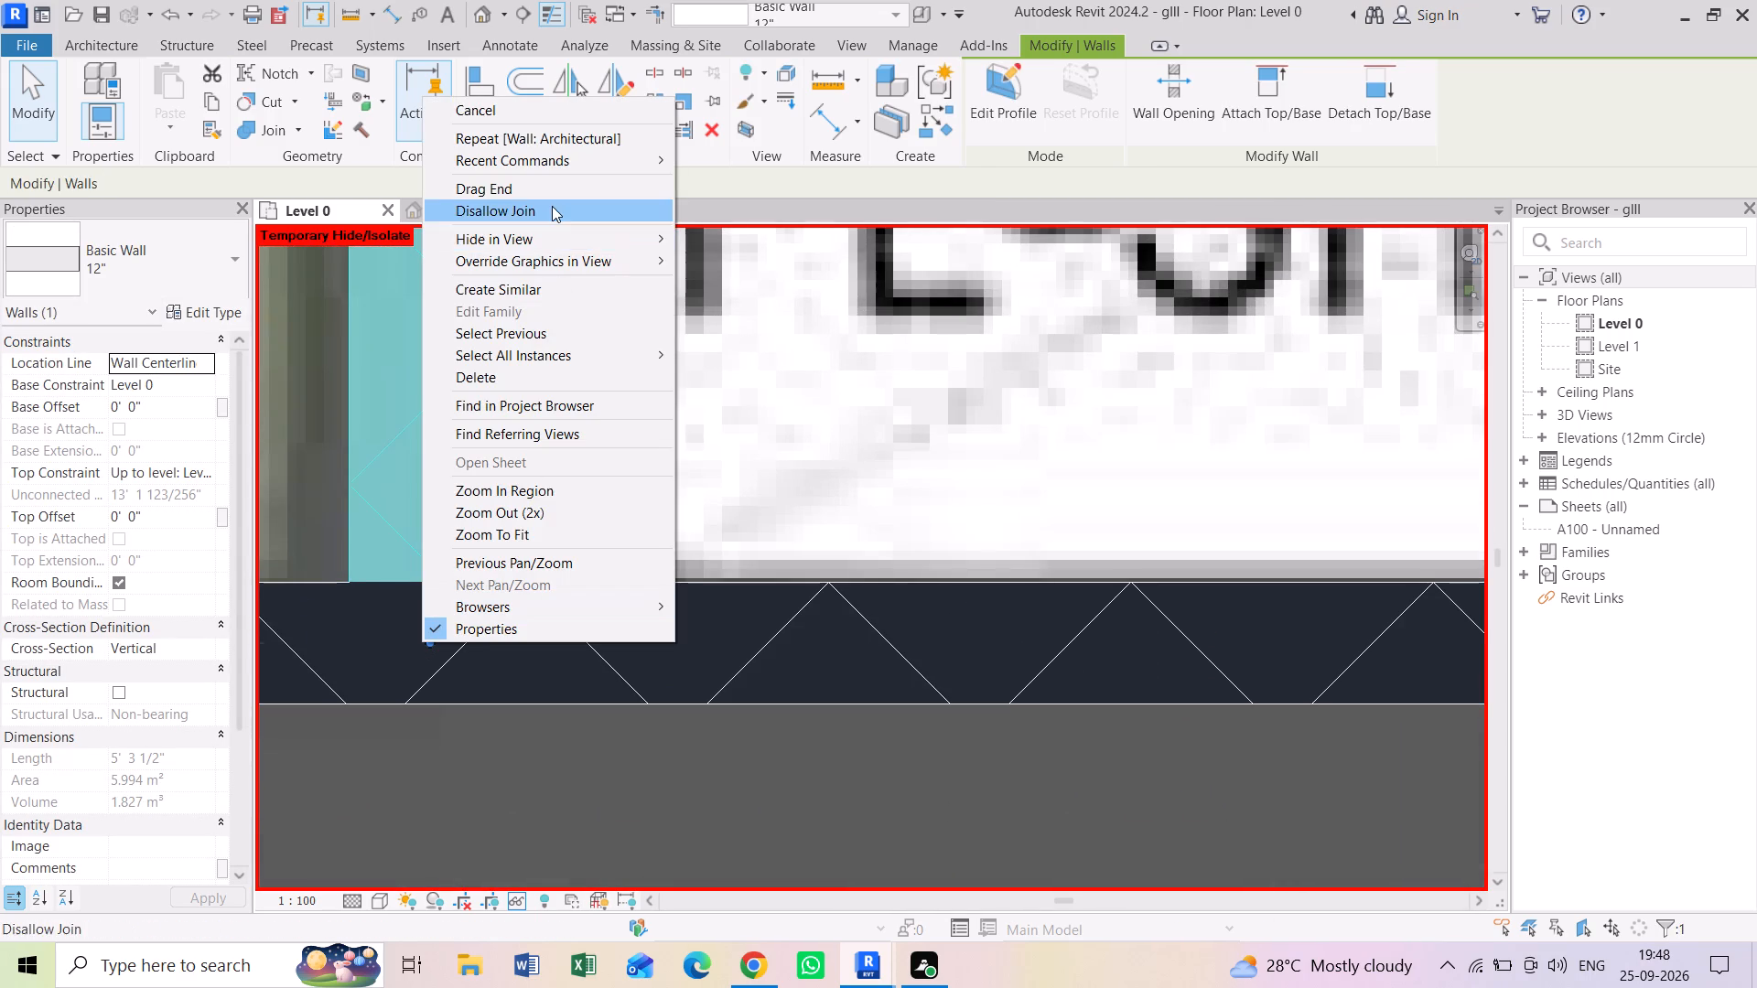
{"action": "left_click", "coordinate": [552, 206]}
{"action": "middle_click_drag", "start_coordinate": [534, 514], "coordinate": [769, 498]}
{"action": "scroll", "coordinate": [705, 598], "scroll_direction": "up", "scroll_amount": 2}
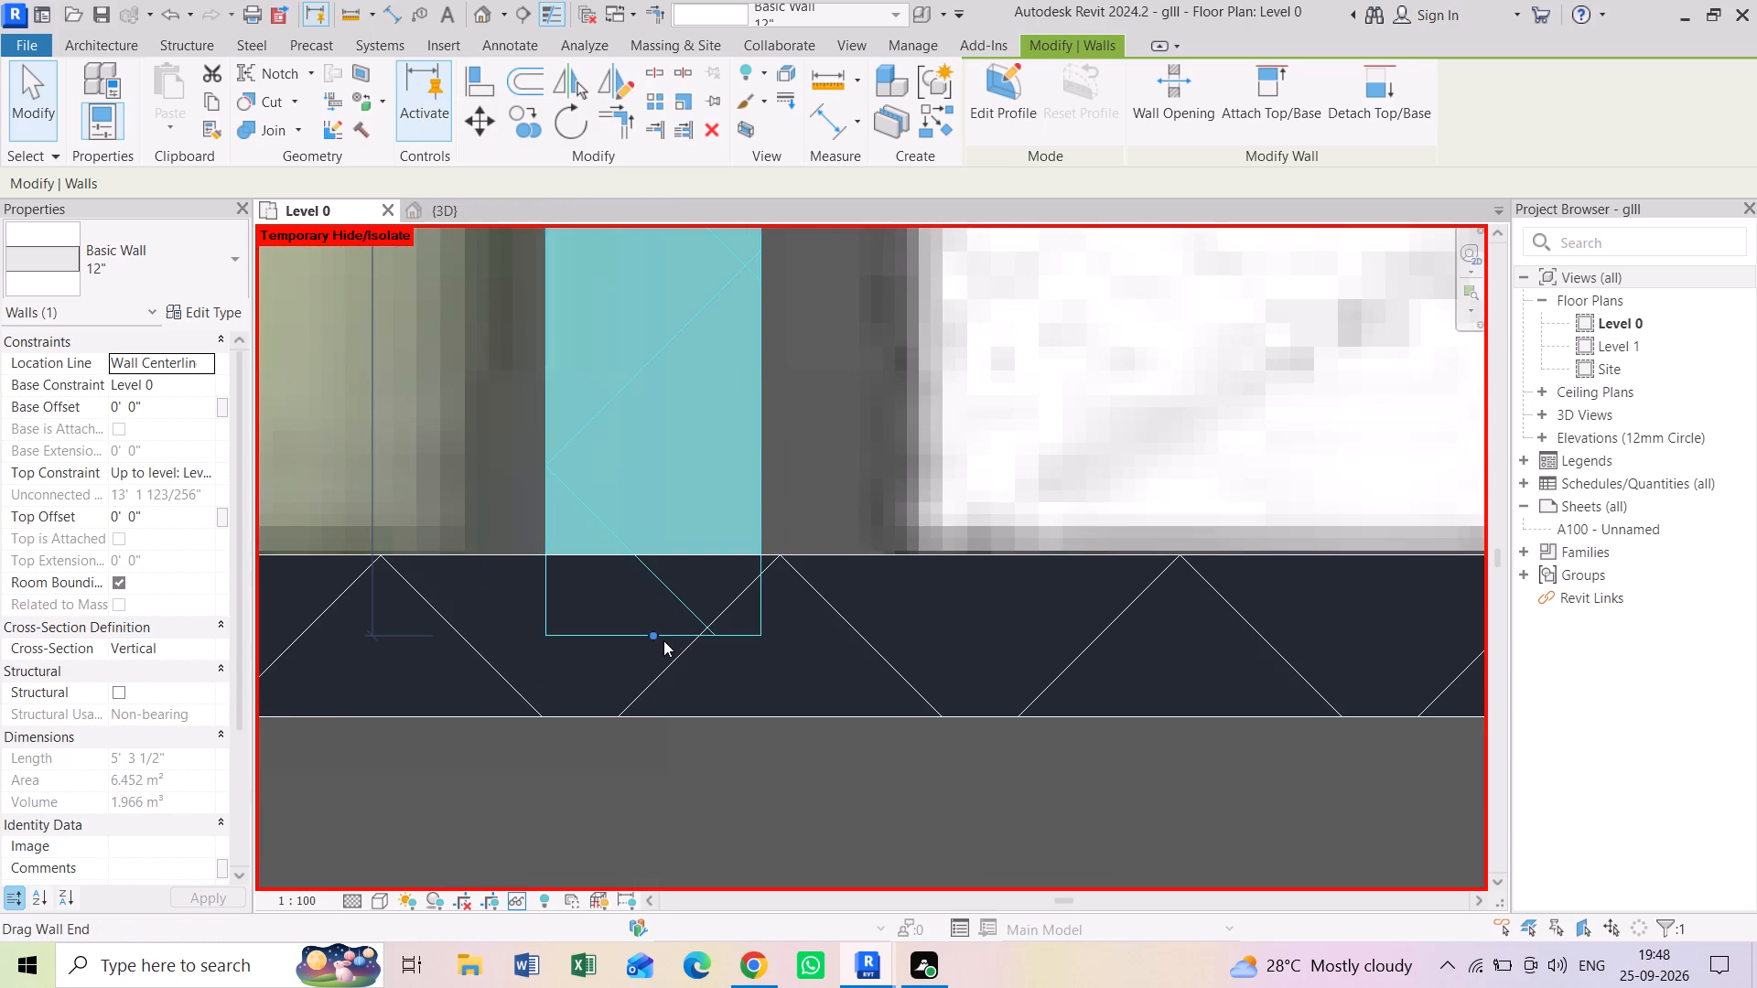
{"action": "left_click_drag", "start_coordinate": [651, 635], "coordinate": [656, 563]}
{"action": "scroll", "coordinate": [666, 562], "scroll_direction": "down", "scroll_amount": 3}
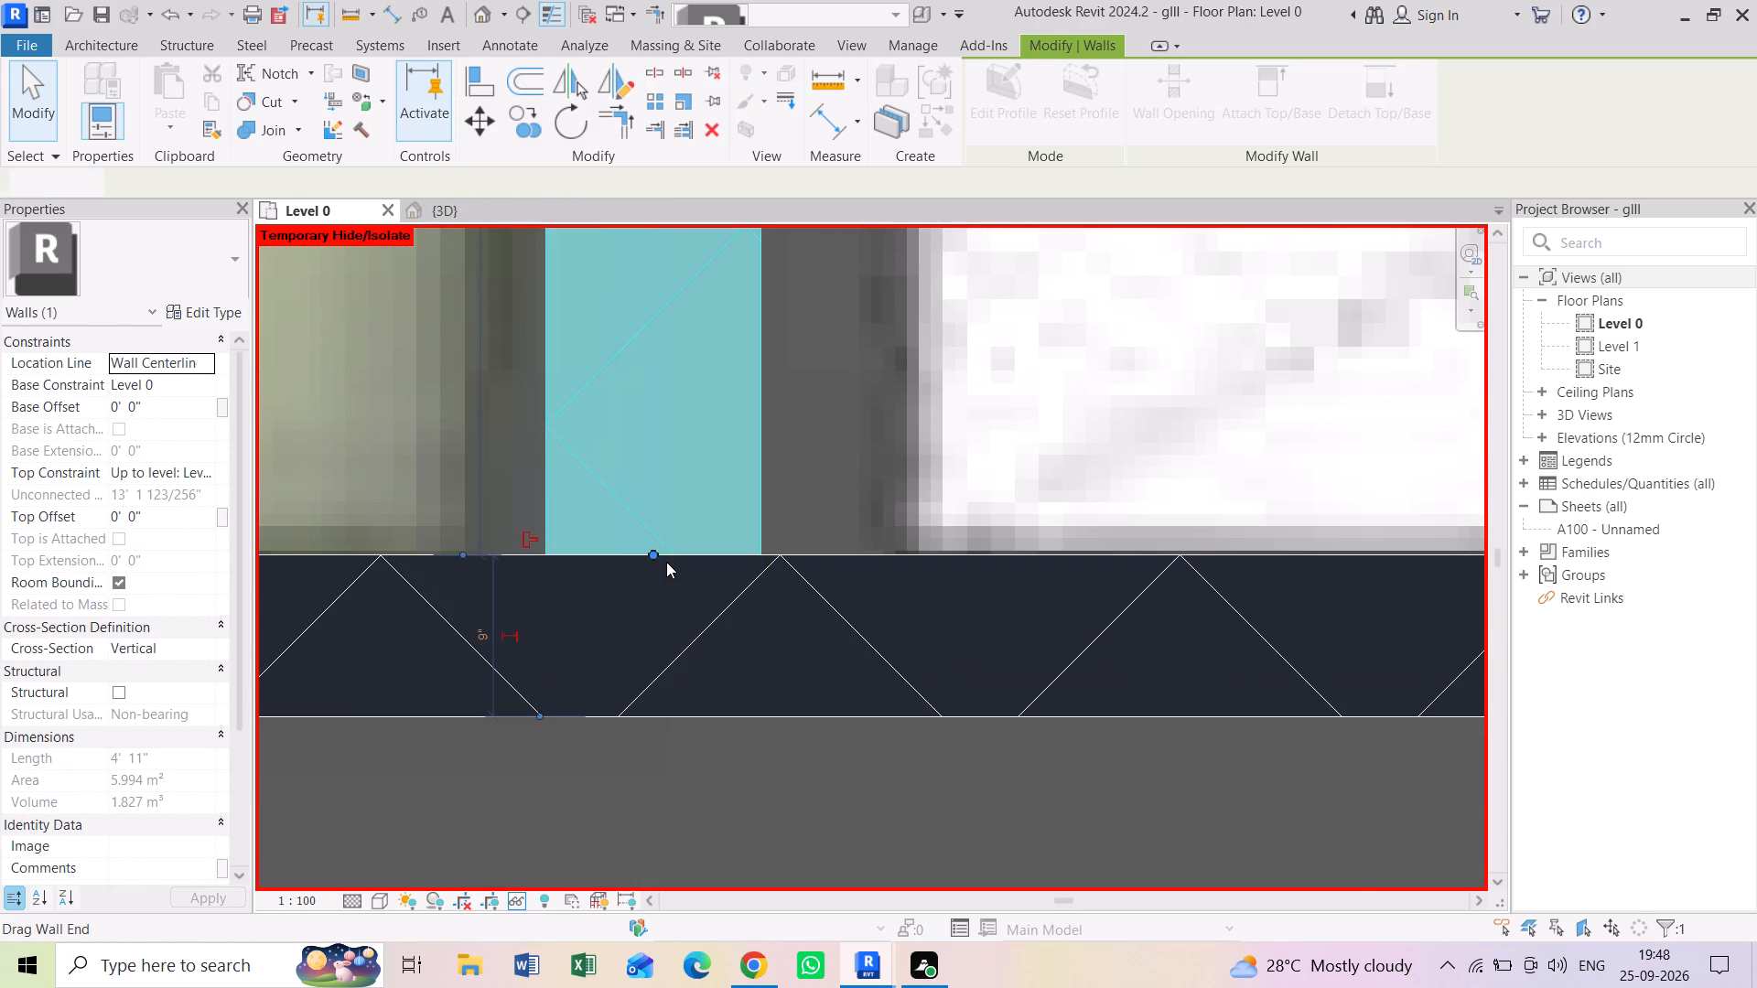
{"action": "scroll", "coordinate": [666, 562], "scroll_direction": "down", "scroll_amount": 6}
{"action": "middle_click_drag", "start_coordinate": [783, 477], "coordinate": [774, 507]}
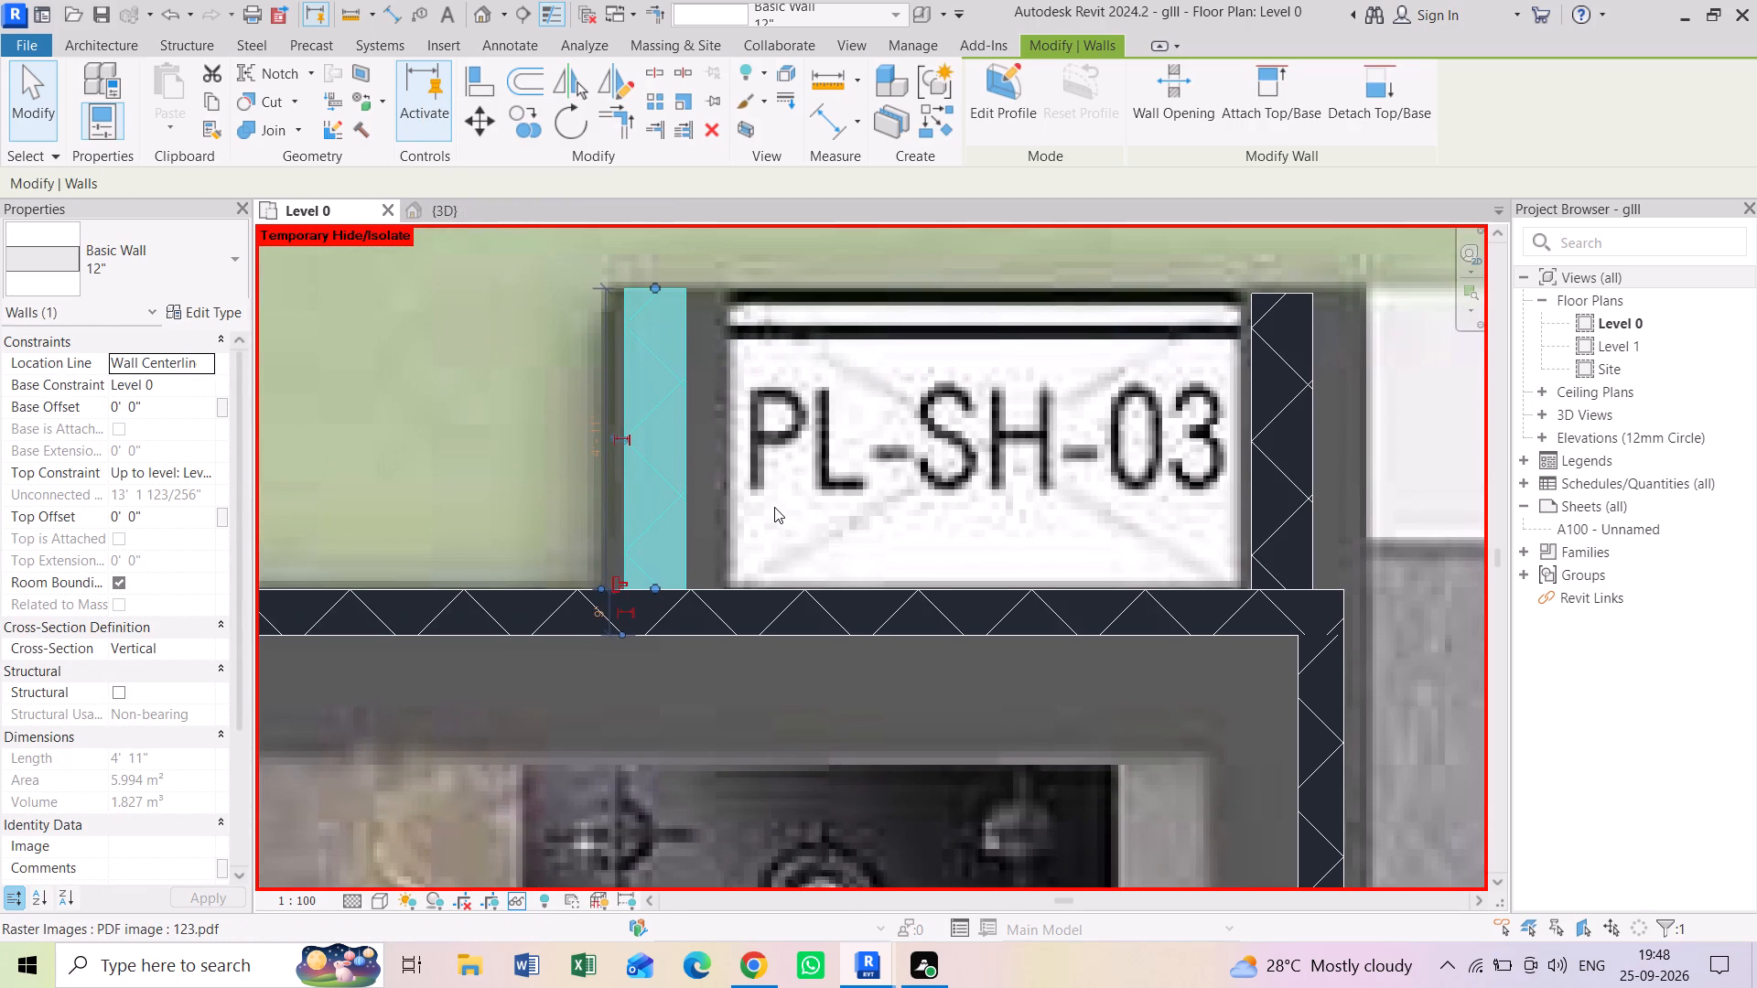
{"action": "key", "text": "Escape"}
{"action": "key", "text": "Escape"}
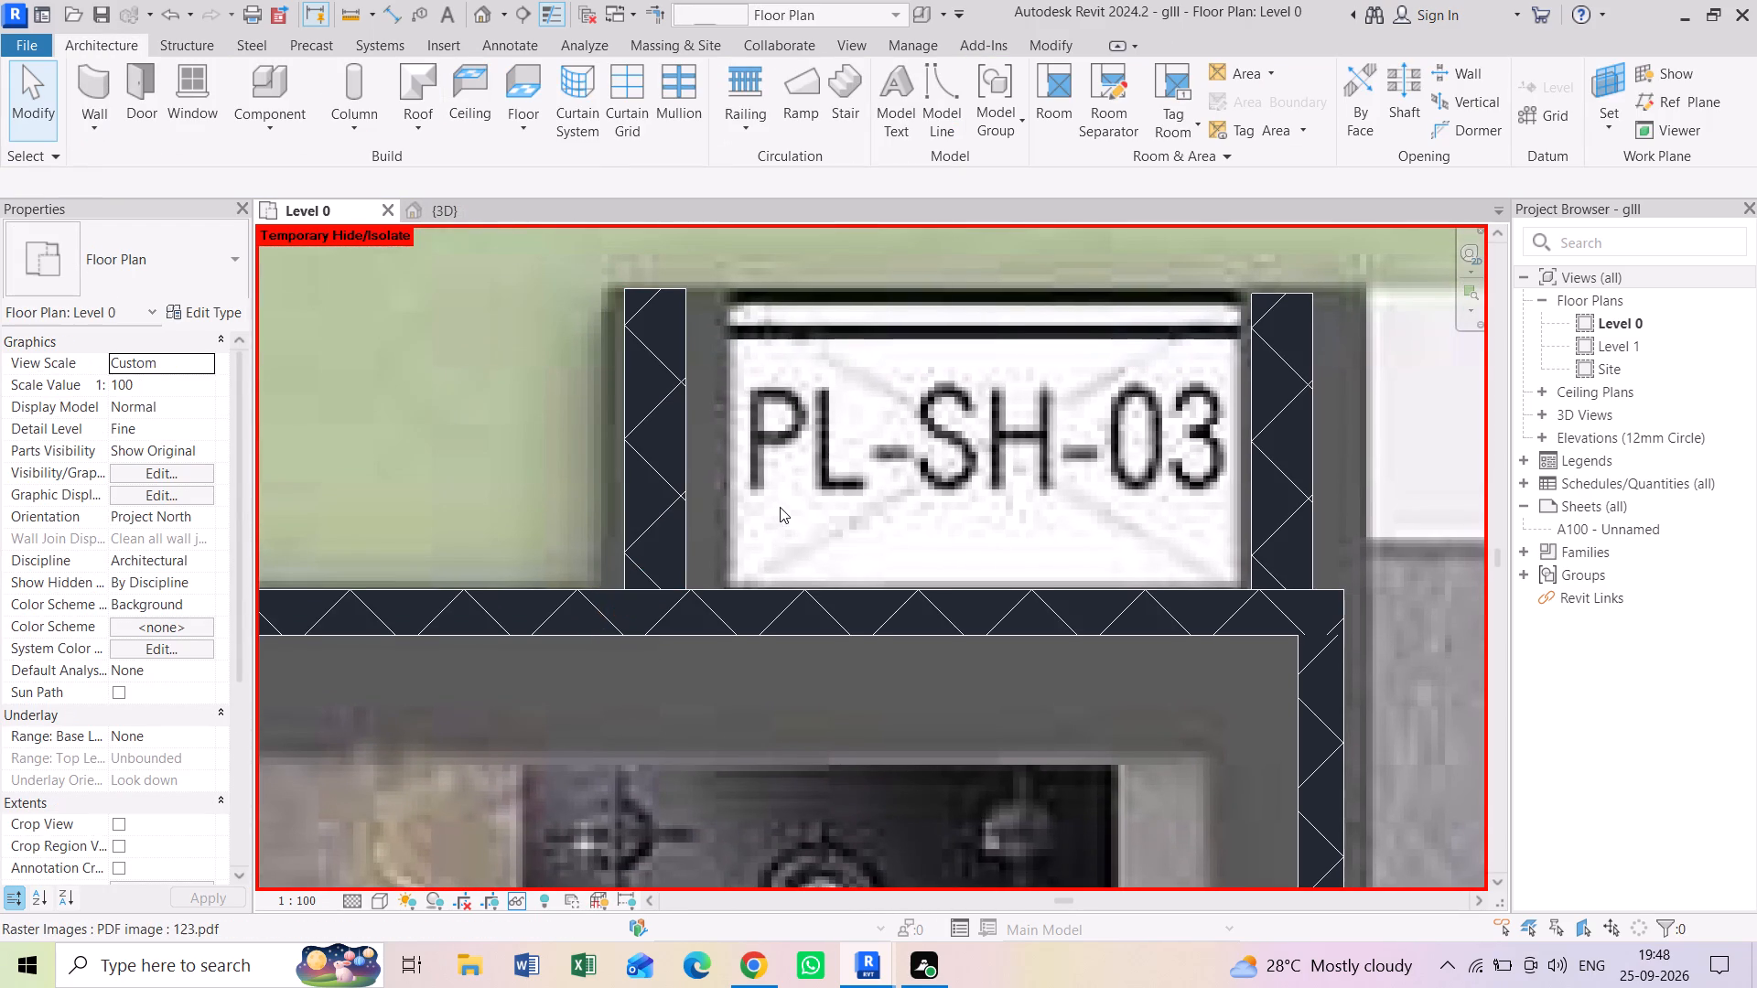
{"action": "key", "text": "Escape"}
{"action": "key", "text": "Escape"}
{"action": "key", "text": "Escape"}
{"action": "key", "text": "Escape"}
{"action": "key", "text": "Escape"}
{"action": "key", "text": "Escape"}
{"action": "key", "text": "Escape"}
{"action": "key", "text": "Escape"}
{"action": "key", "text": "Escape"}
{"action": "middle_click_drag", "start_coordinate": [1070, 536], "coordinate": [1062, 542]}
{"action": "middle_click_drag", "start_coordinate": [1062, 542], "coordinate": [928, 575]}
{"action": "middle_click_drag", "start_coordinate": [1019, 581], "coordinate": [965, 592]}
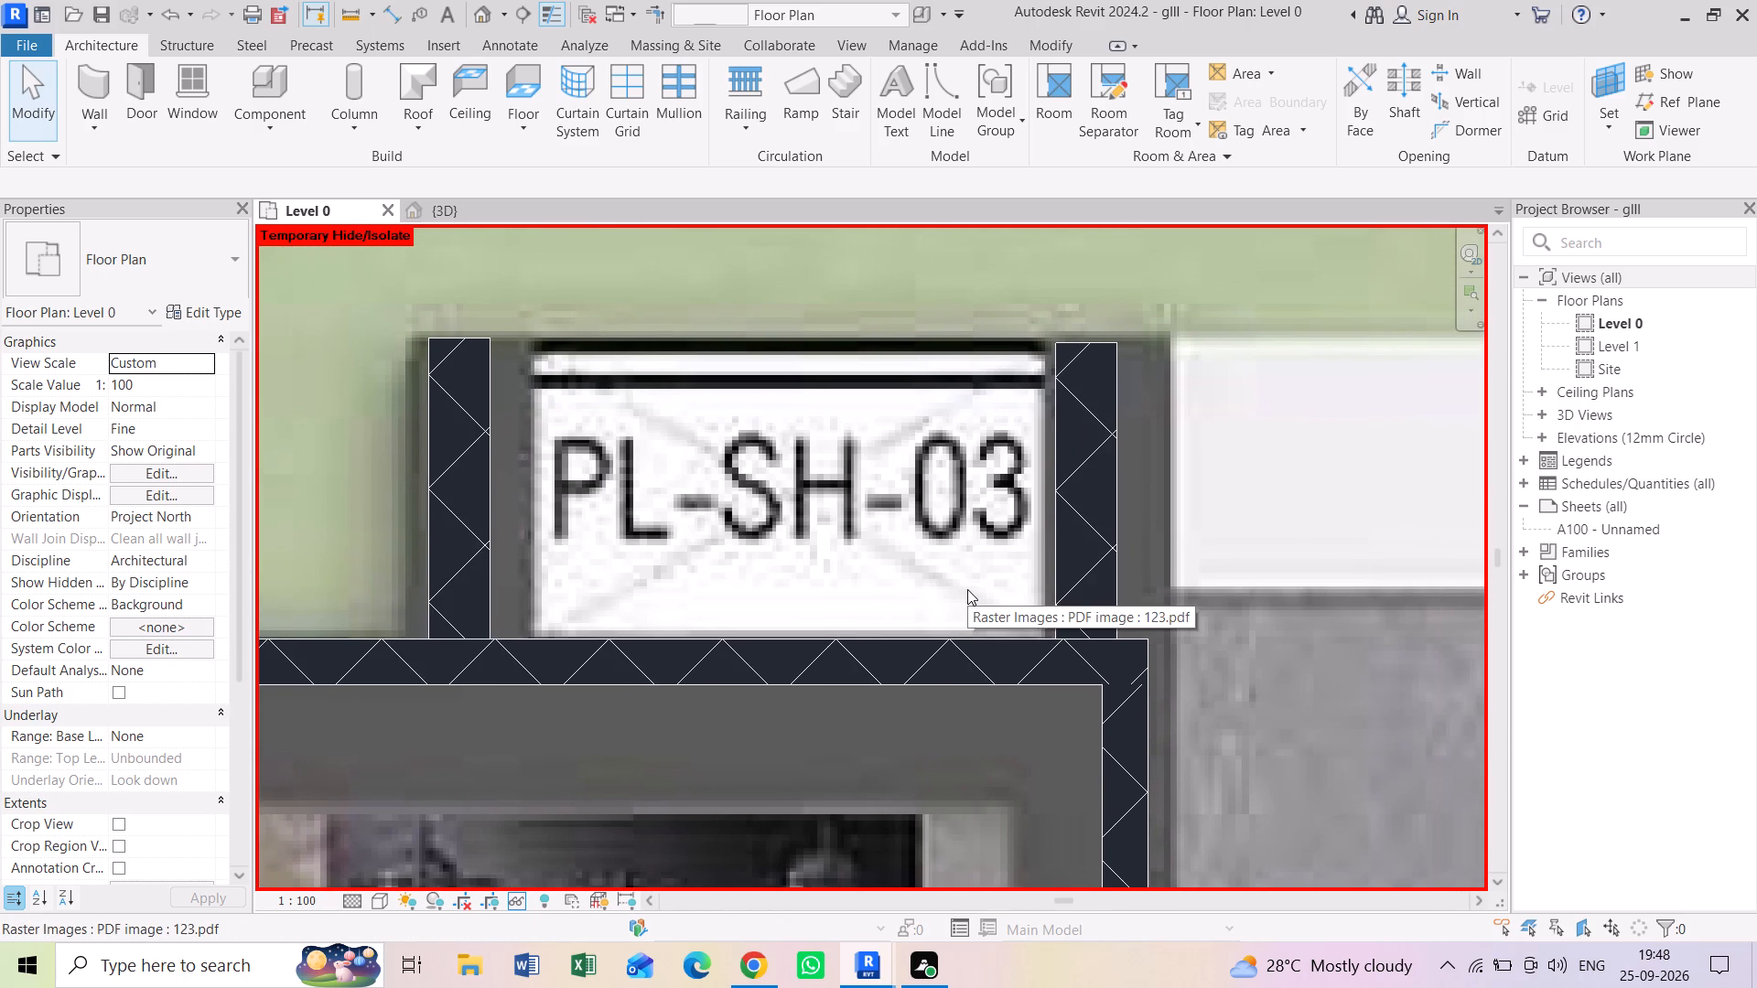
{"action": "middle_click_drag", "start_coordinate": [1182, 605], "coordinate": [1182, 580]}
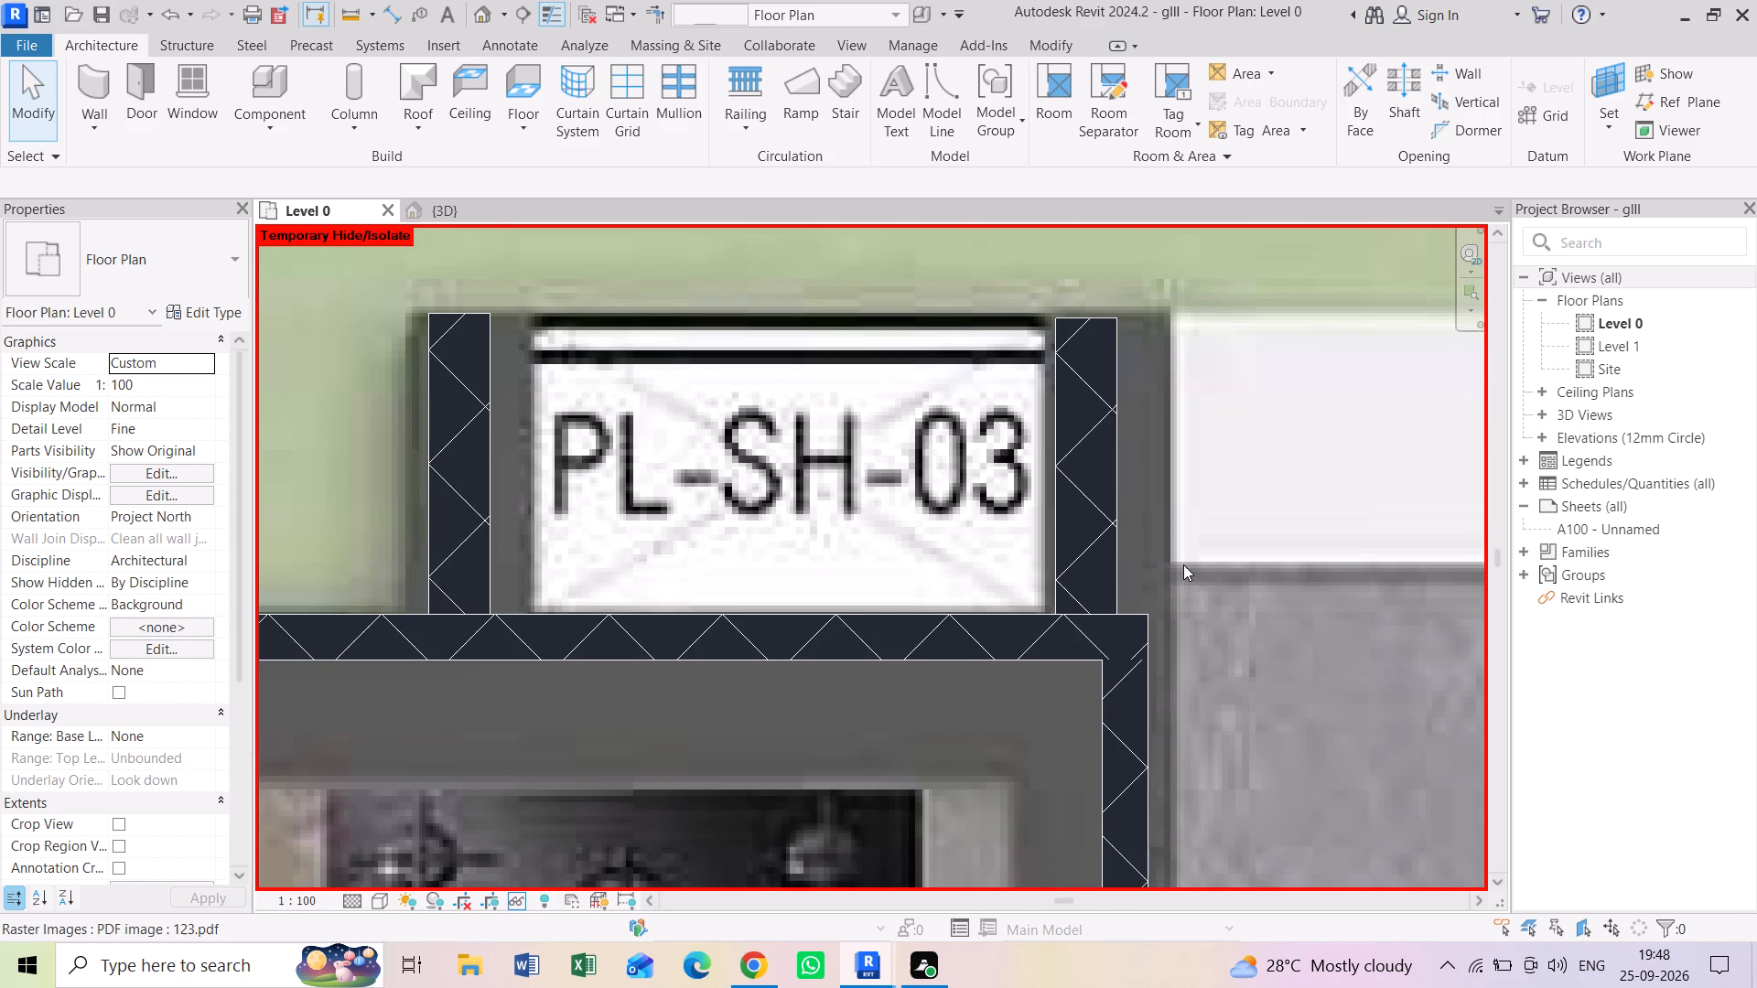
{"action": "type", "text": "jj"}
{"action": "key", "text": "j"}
Join the geometry of PL-SH-03's two 12" side walls to the wet kitchen's 9" exterior wall.
{"action": "left_click", "coordinate": [1047, 29]}
{"action": "left_click", "coordinate": [1047, 35]}
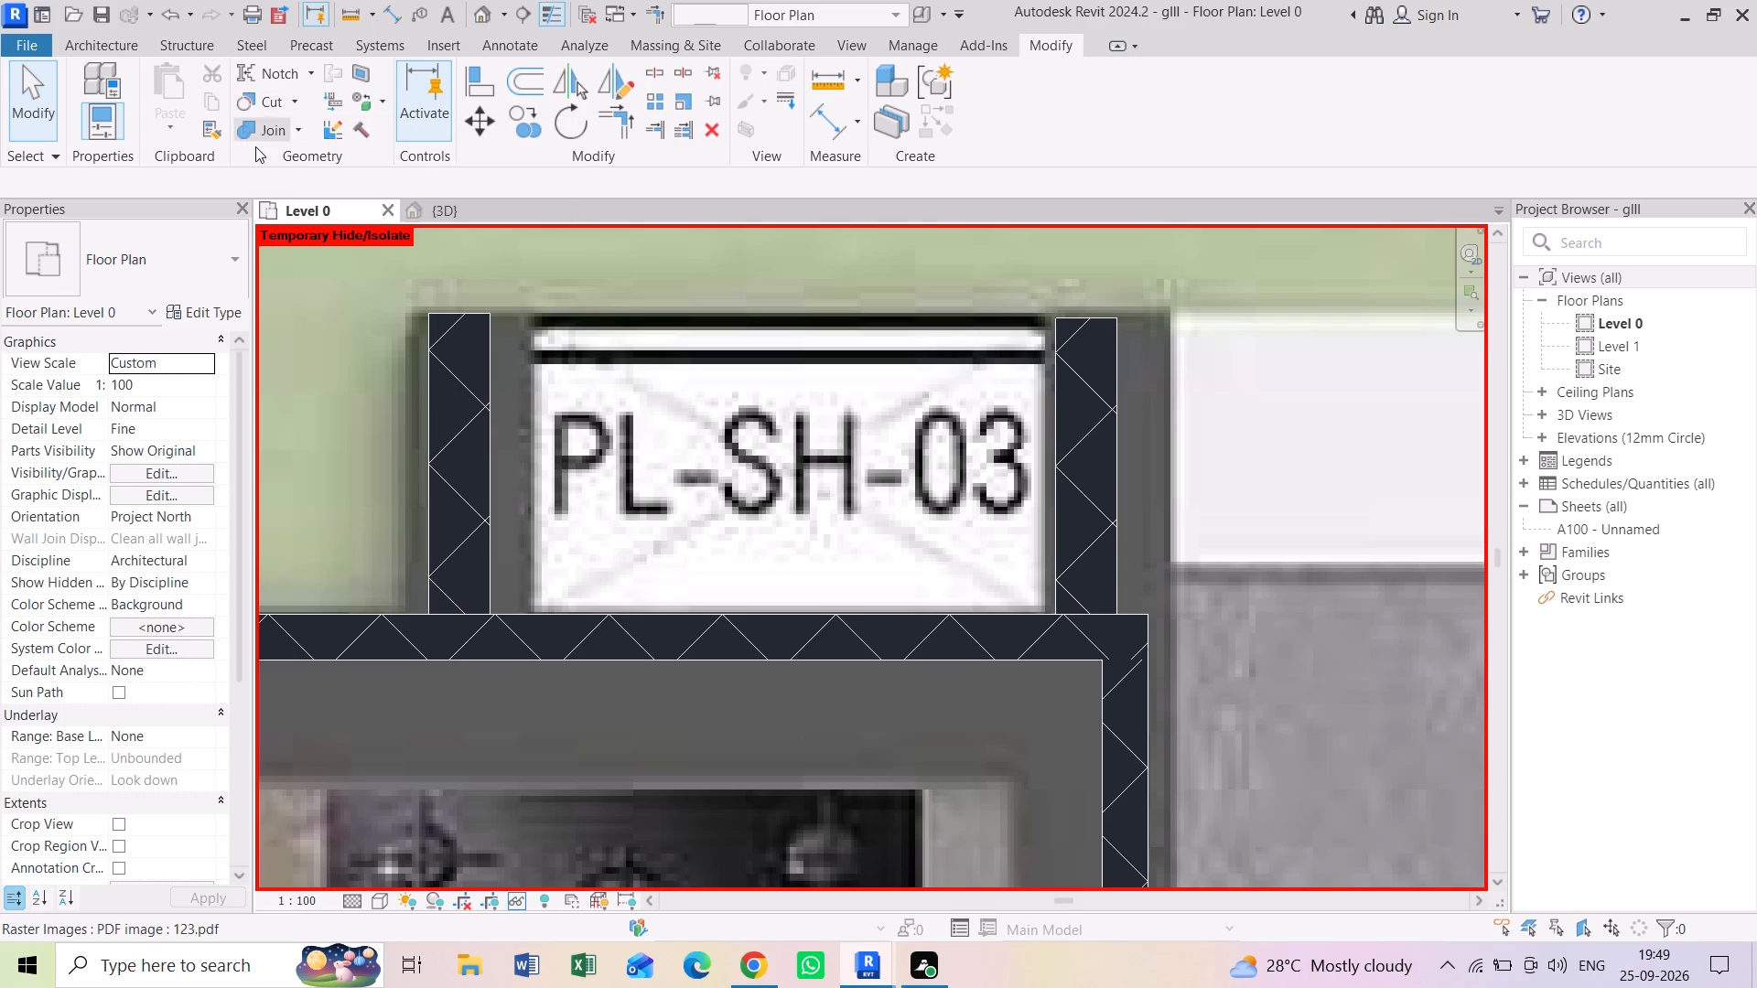
{"action": "left_click", "coordinate": [258, 142]}
{"action": "left_click", "coordinate": [1077, 643]}
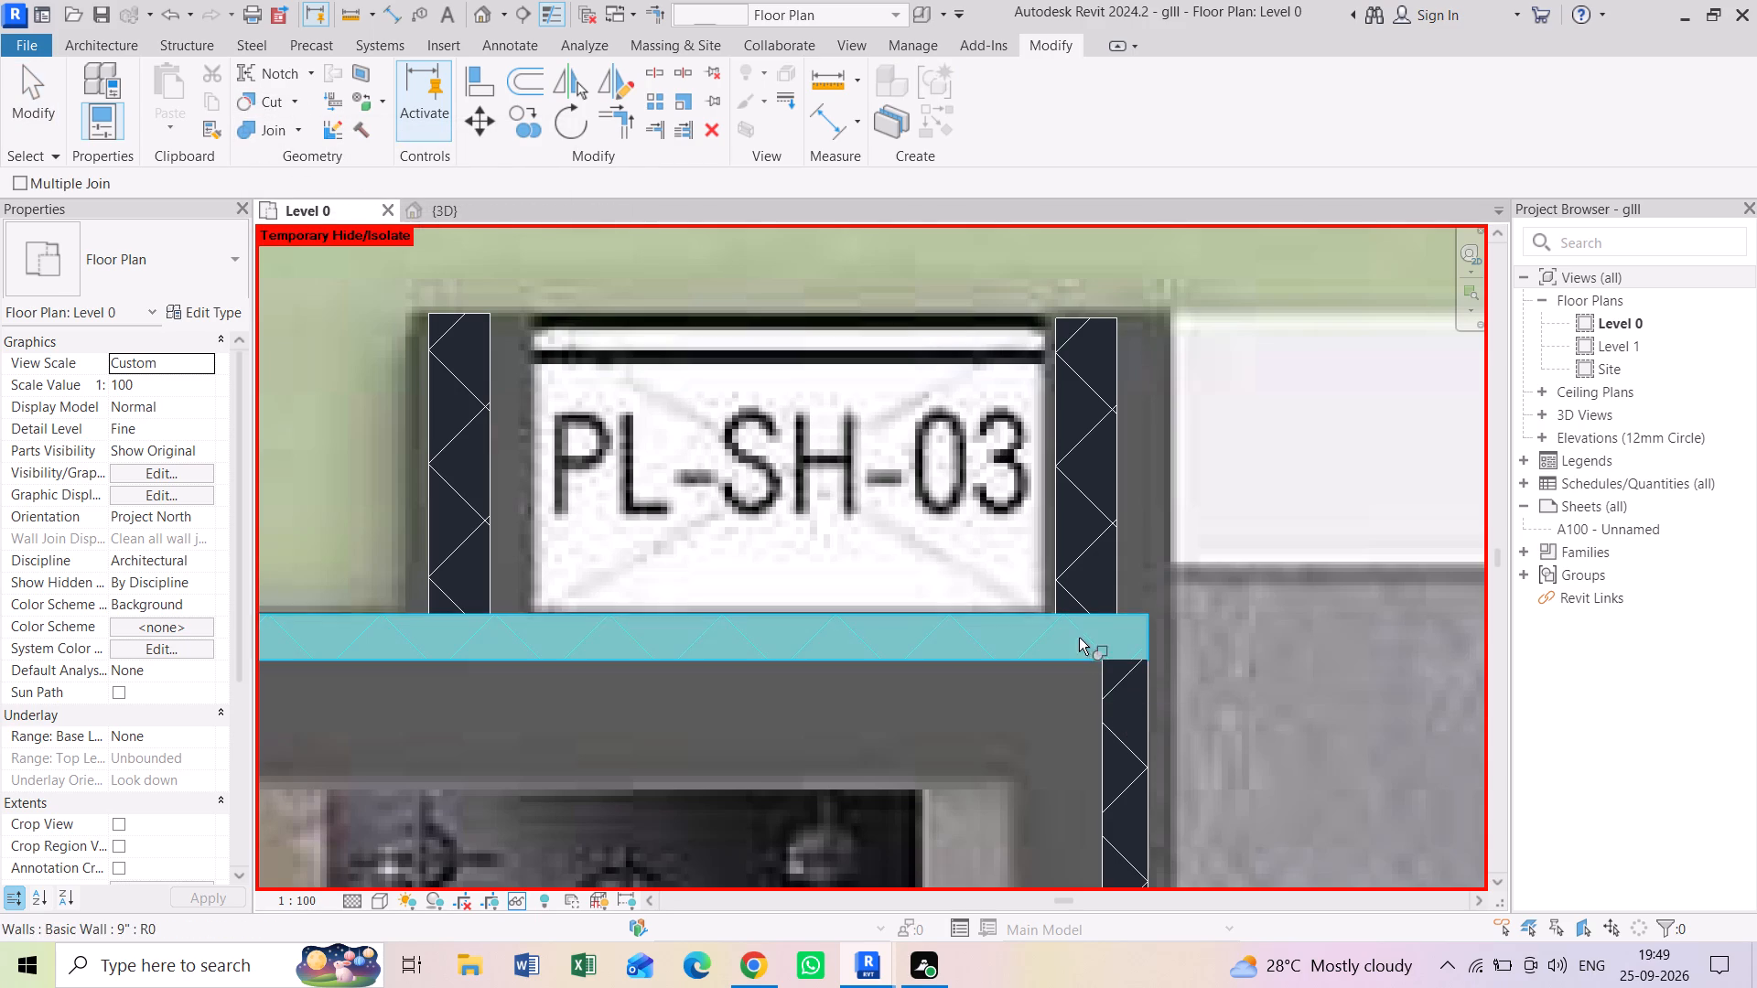
{"action": "left_click", "coordinate": [1087, 599]}
{"action": "left_click", "coordinate": [458, 639]}
{"action": "left_click", "coordinate": [441, 553]}
{"action": "scroll", "coordinate": [706, 582], "scroll_direction": "down", "scroll_amount": 1}
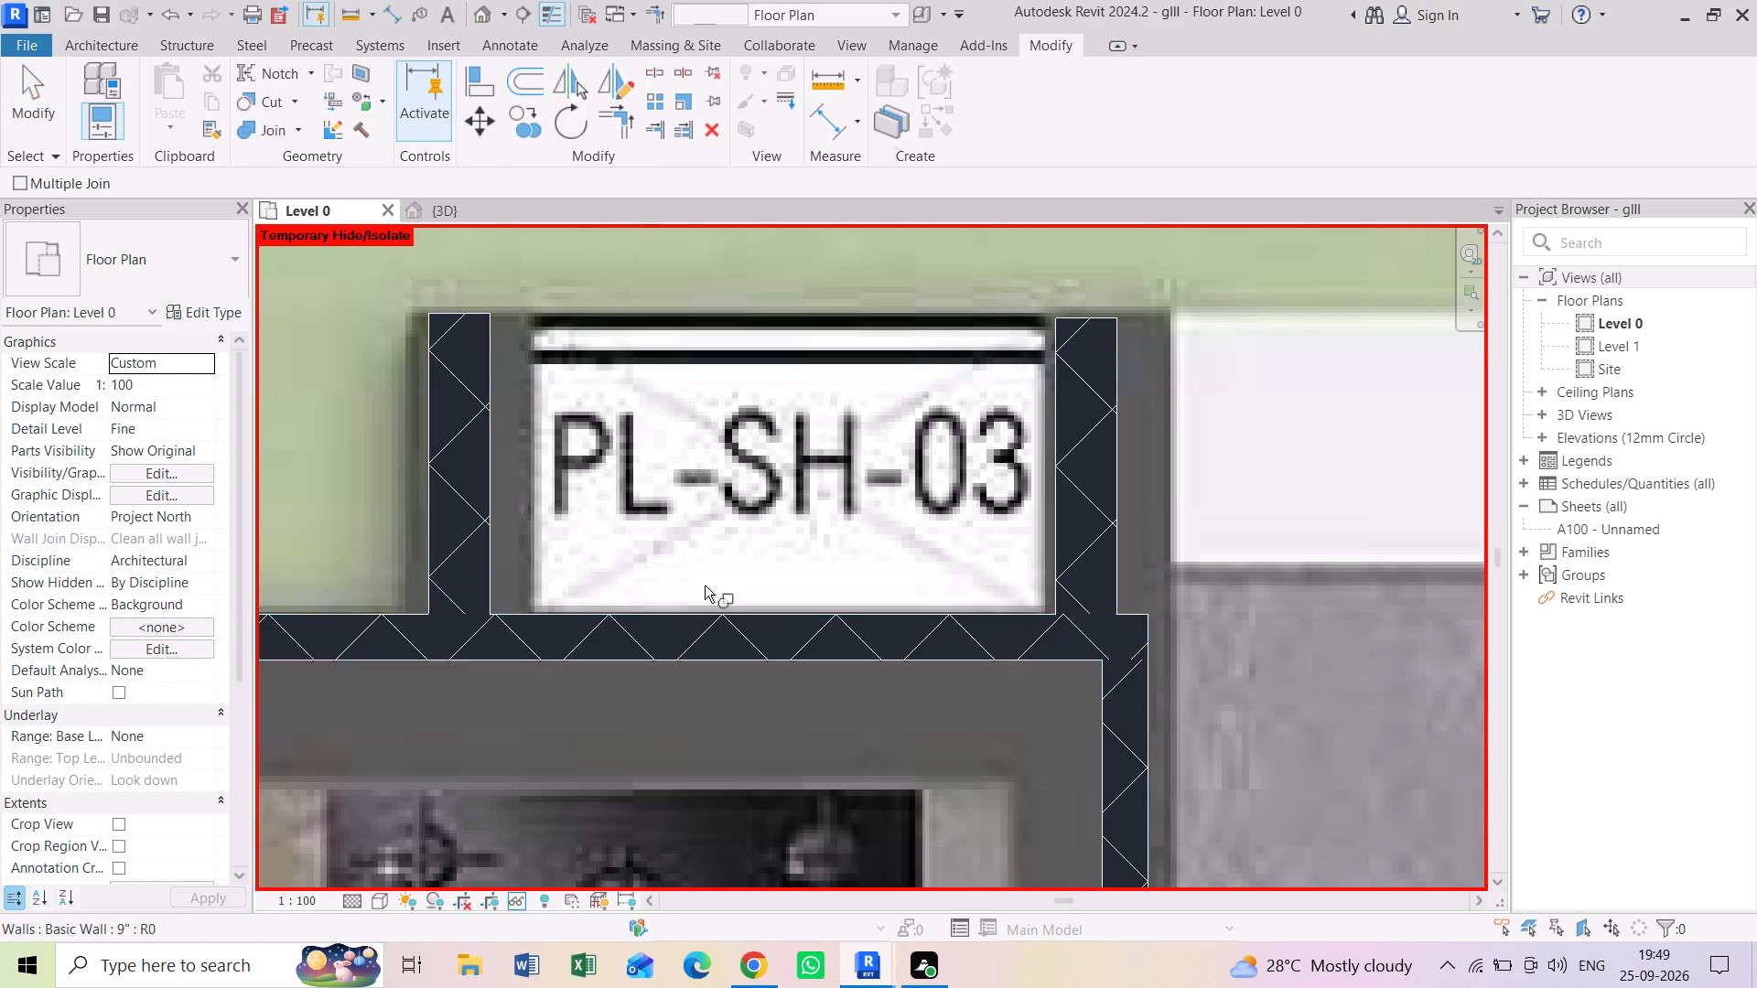
{"action": "scroll", "coordinate": [705, 580], "scroll_direction": "down", "scroll_amount": 4}
{"action": "middle_click_drag", "start_coordinate": [705, 608], "coordinate": [880, 569]}
{"action": "scroll", "coordinate": [814, 551], "scroll_direction": "down", "scroll_amount": 4}
{"action": "middle_click_drag", "start_coordinate": [737, 580], "coordinate": [1268, 473]}
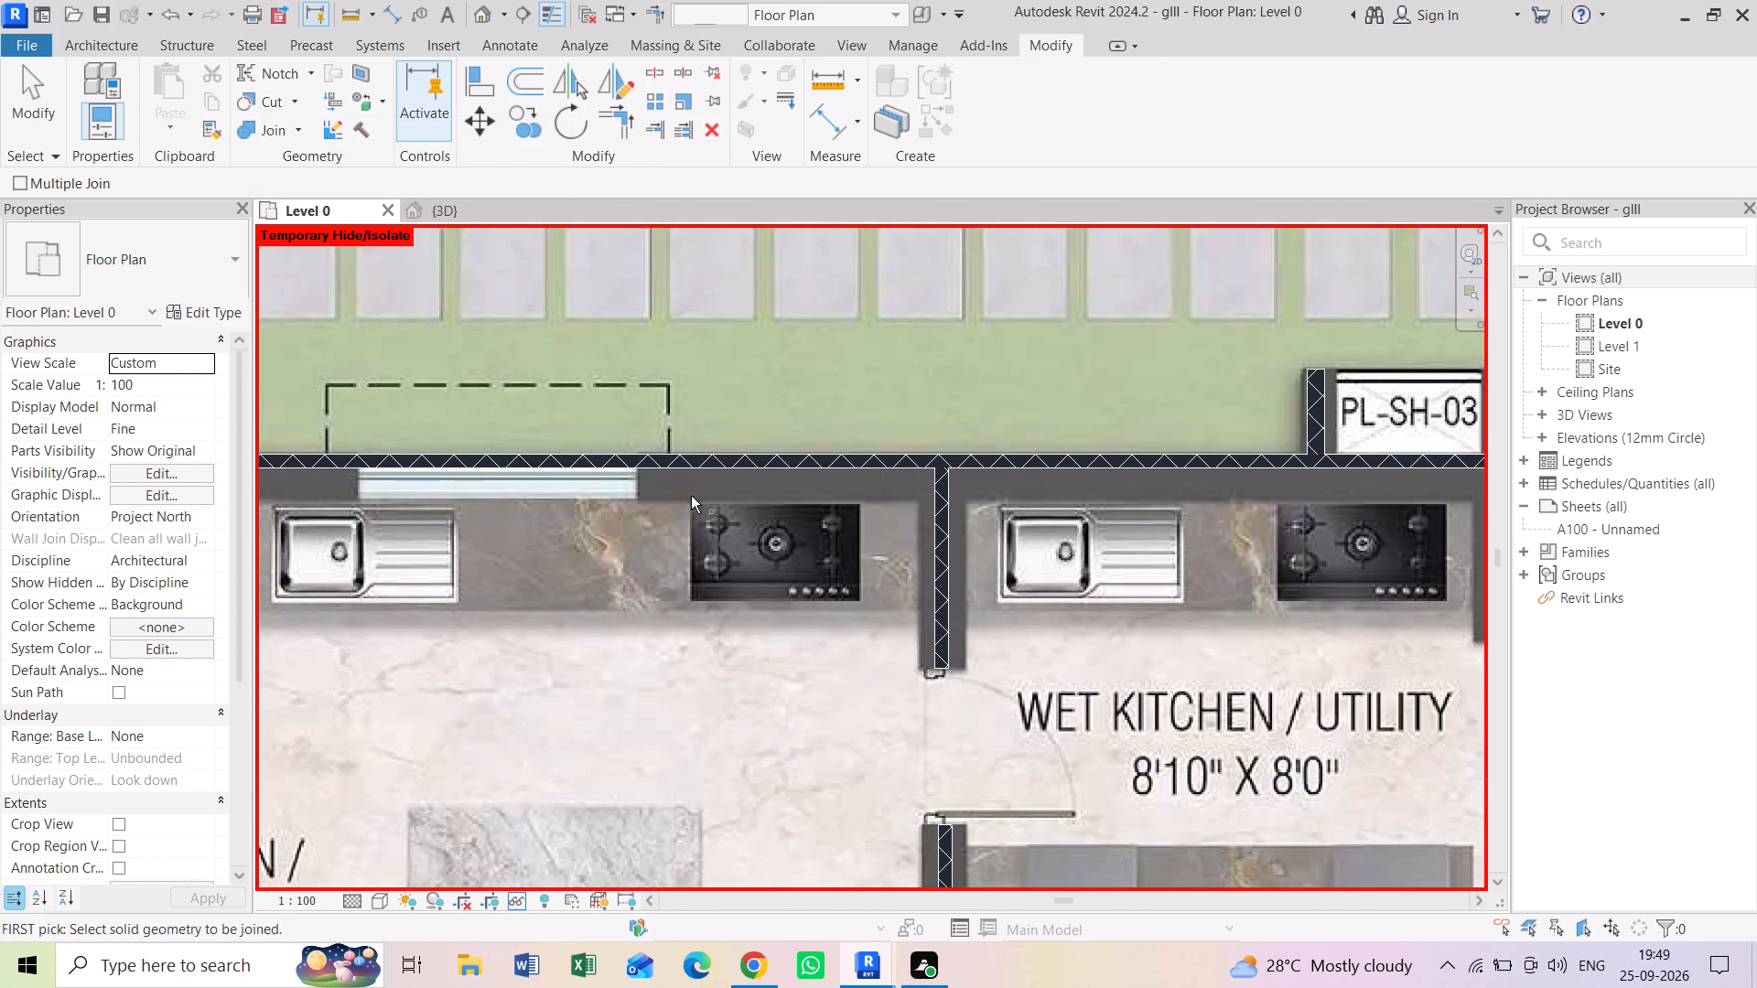
{"action": "middle_click_drag", "start_coordinate": [620, 489], "coordinate": [1267, 504]}
{"action": "scroll", "coordinate": [629, 459], "scroll_direction": "up", "scroll_amount": 6}
{"action": "scroll", "coordinate": [766, 568], "scroll_direction": "down", "scroll_amount": 5}
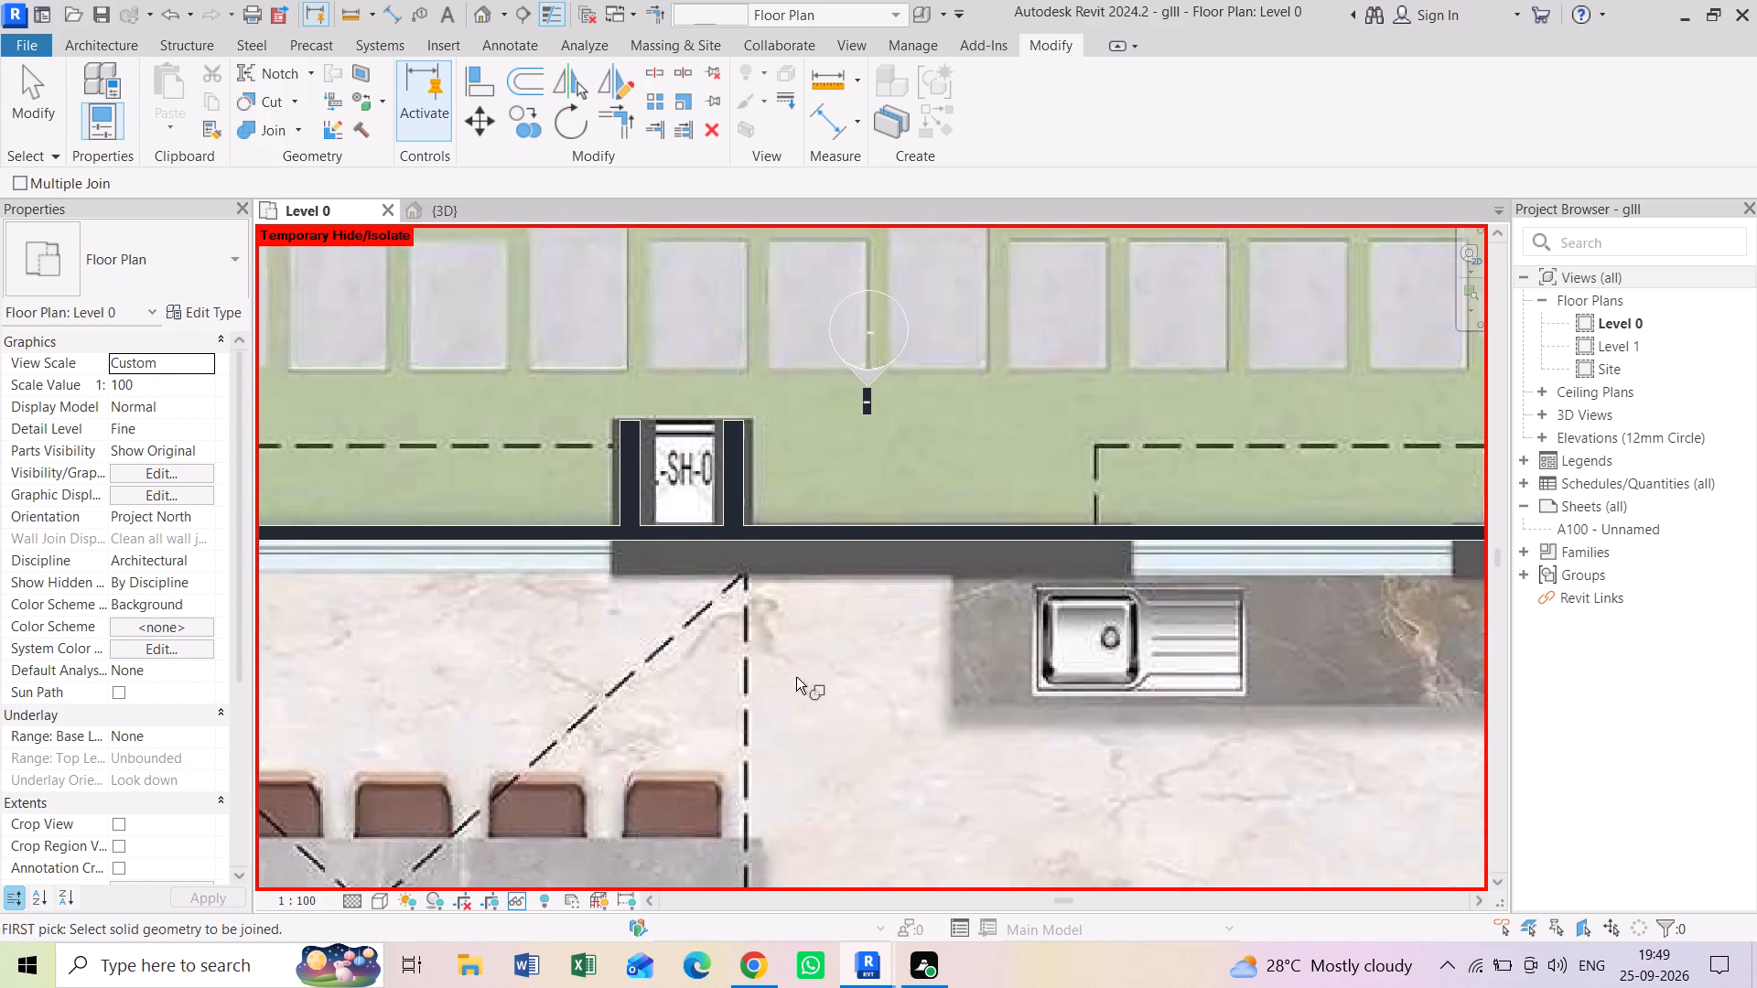
{"action": "middle_click_drag", "start_coordinate": [808, 717], "coordinate": [825, 562]}
{"action": "key", "text": "Escape"}
{"action": "key", "text": "Escape"}
{"action": "key", "text": "Escape"}
Review the modelled walls and plumbing shafts around the whole ground floor against the floor plan.
{"action": "scroll", "coordinate": [829, 559], "scroll_direction": "down", "scroll_amount": 3}
{"action": "middle_click_drag", "start_coordinate": [942, 524], "coordinate": [834, 549]}
{"action": "scroll", "coordinate": [826, 548], "scroll_direction": "down", "scroll_amount": 2}
{"action": "middle_click_drag", "start_coordinate": [860, 629], "coordinate": [985, 610]}
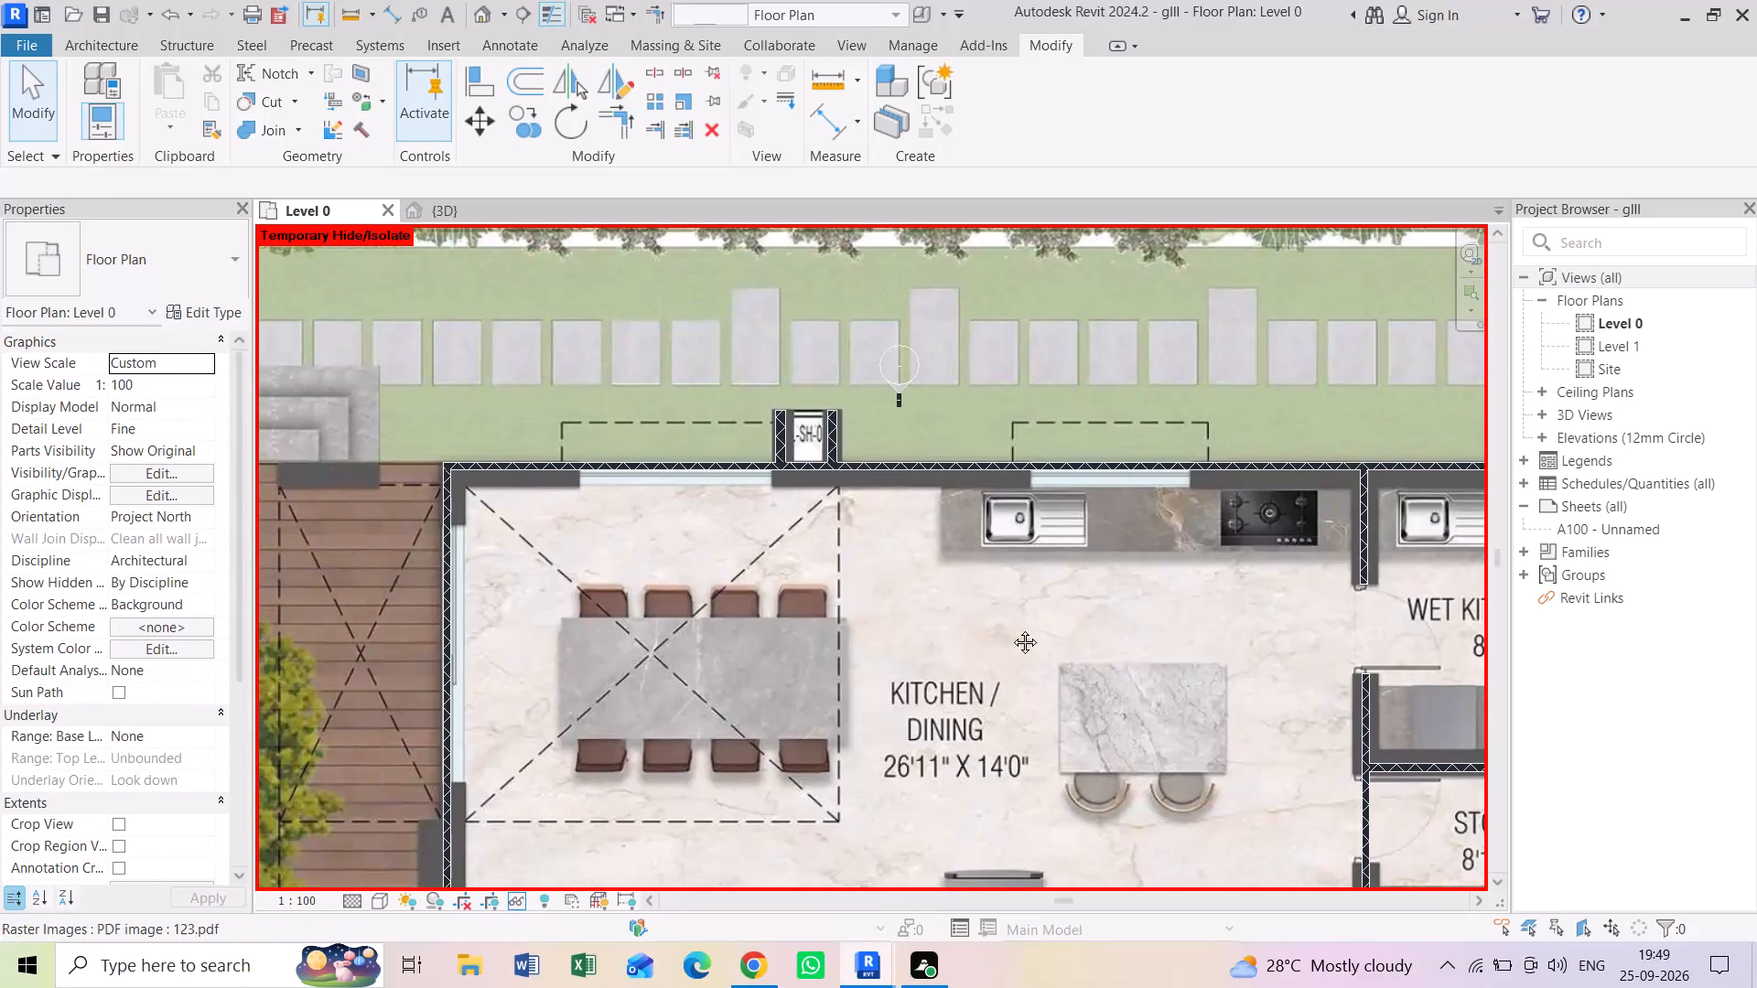
{"action": "middle_click_drag", "start_coordinate": [1011, 628], "coordinate": [988, 601]}
{"action": "middle_click_drag", "start_coordinate": [700, 710], "coordinate": [742, 575]}
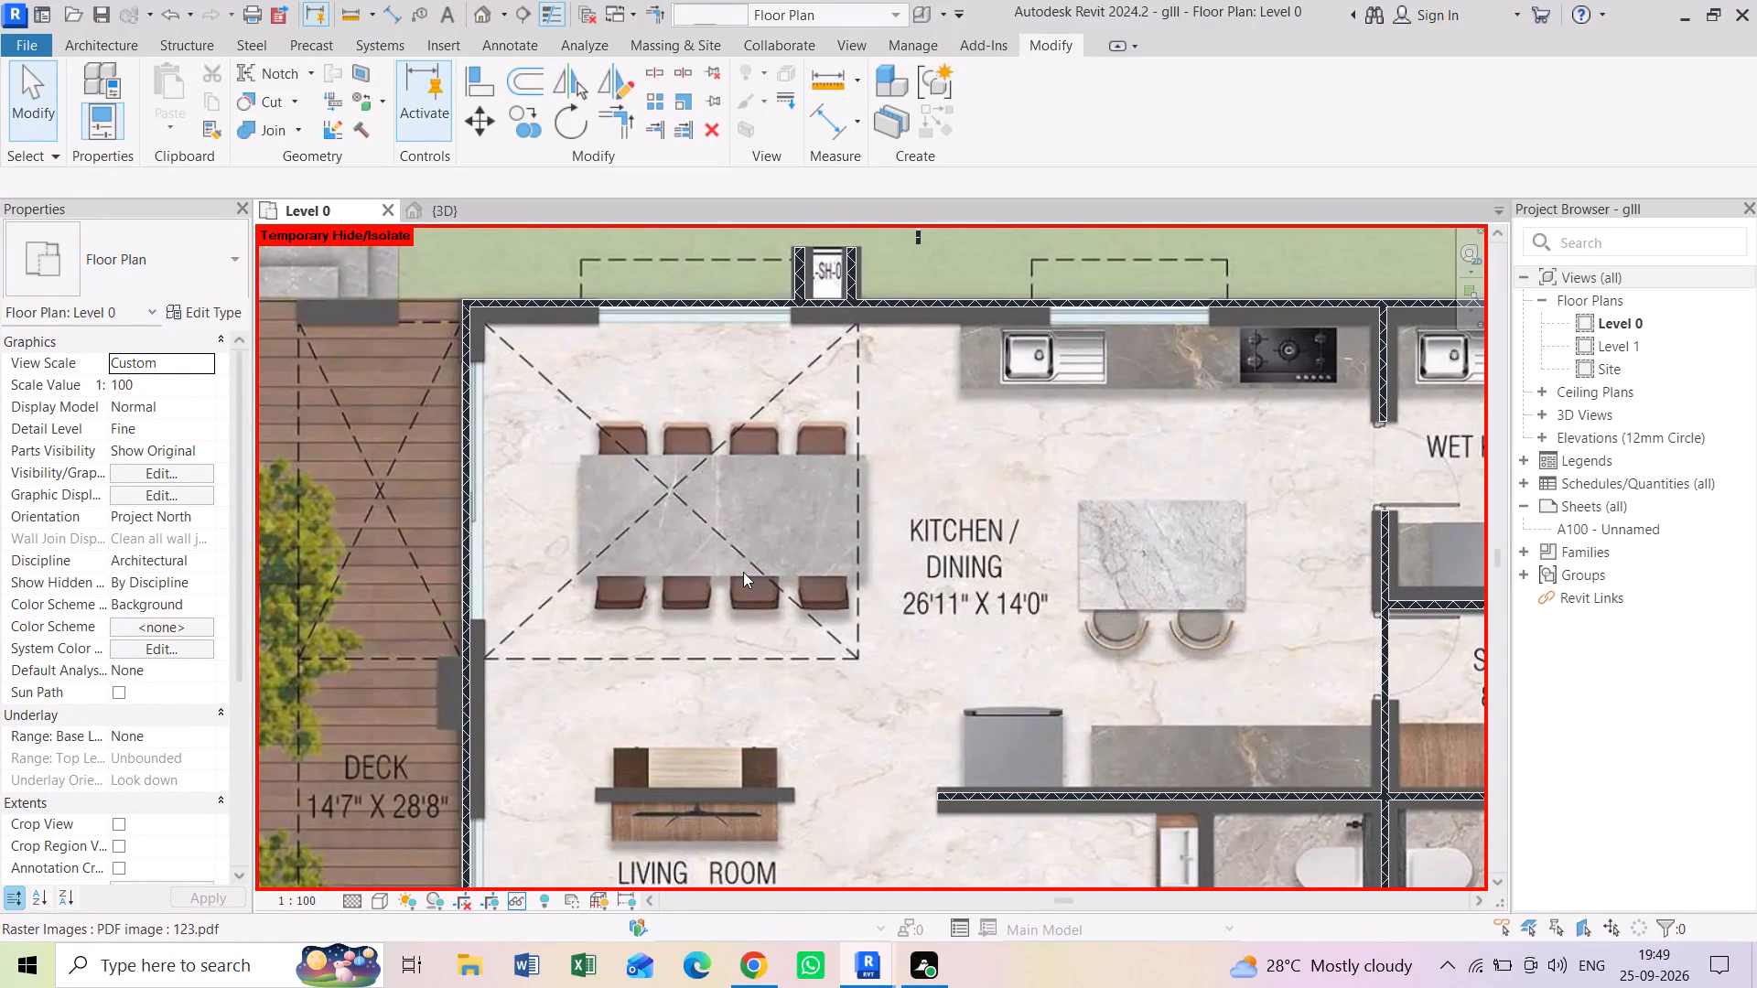
{"action": "scroll", "coordinate": [758, 605], "scroll_direction": "down", "scroll_amount": 1}
{"action": "middle_click_drag", "start_coordinate": [791, 768], "coordinate": [803, 524]}
{"action": "middle_click_drag", "start_coordinate": [820, 659], "coordinate": [823, 448]}
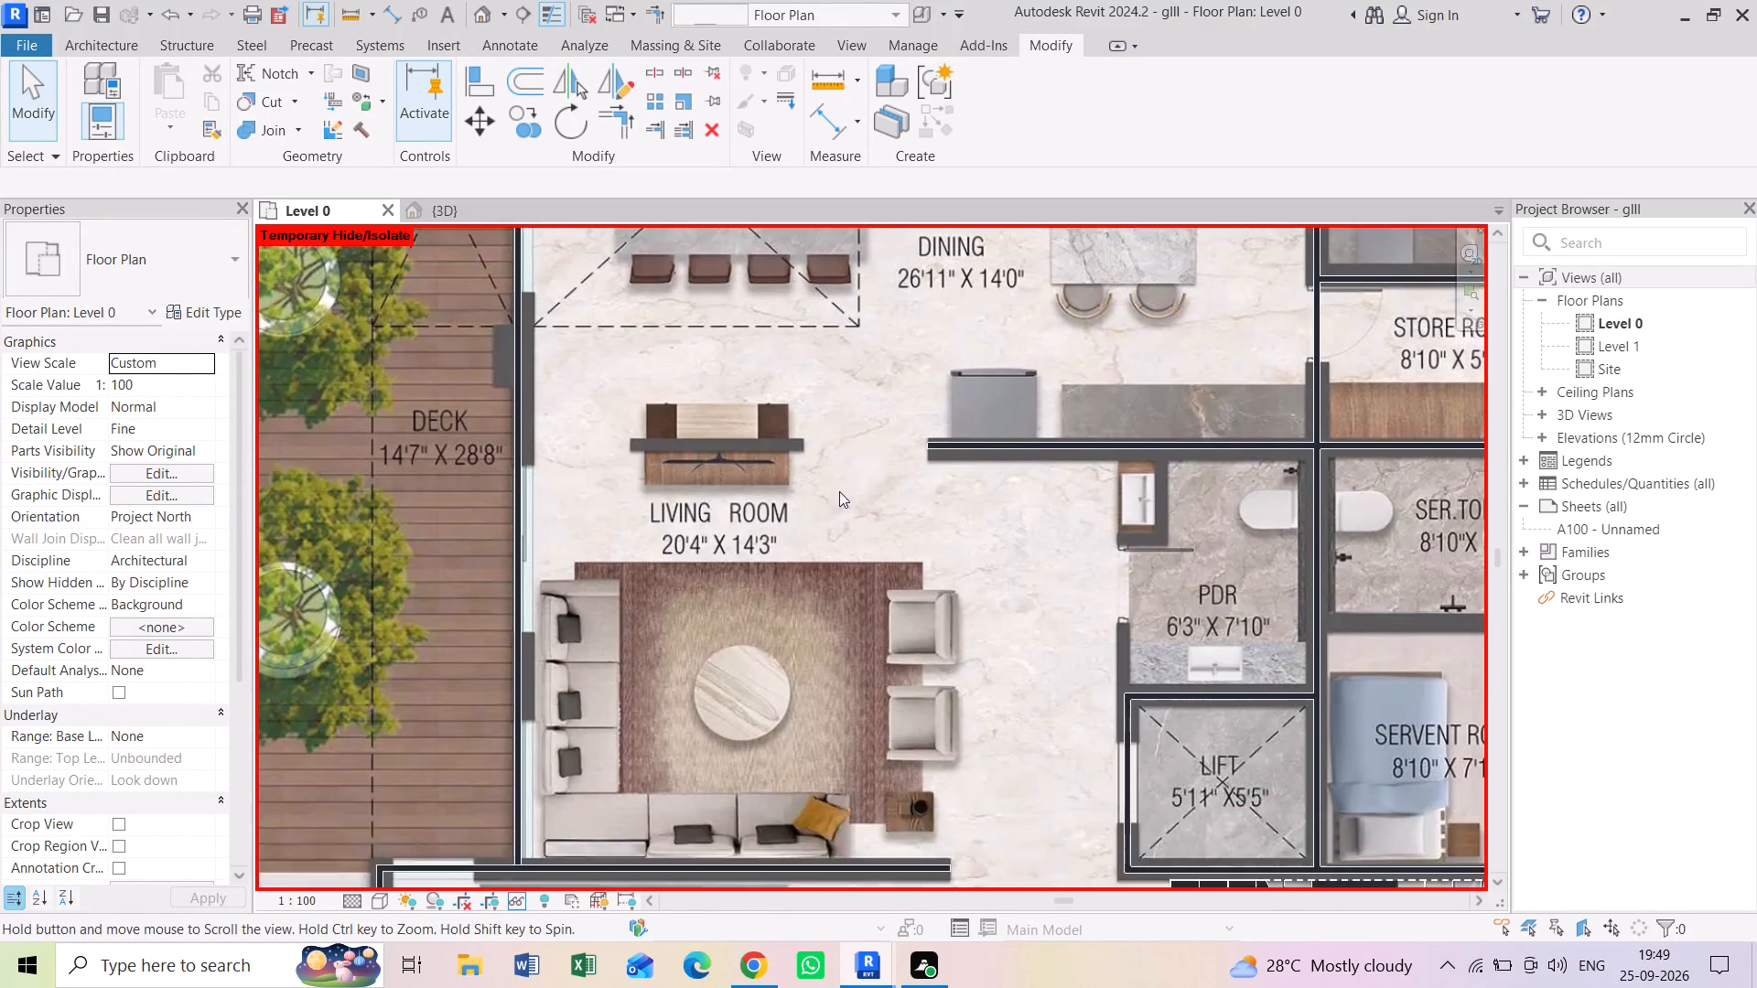
{"action": "middle_click_drag", "start_coordinate": [891, 656], "coordinate": [869, 517]}
{"action": "middle_click_drag", "start_coordinate": [897, 627], "coordinate": [911, 469]}
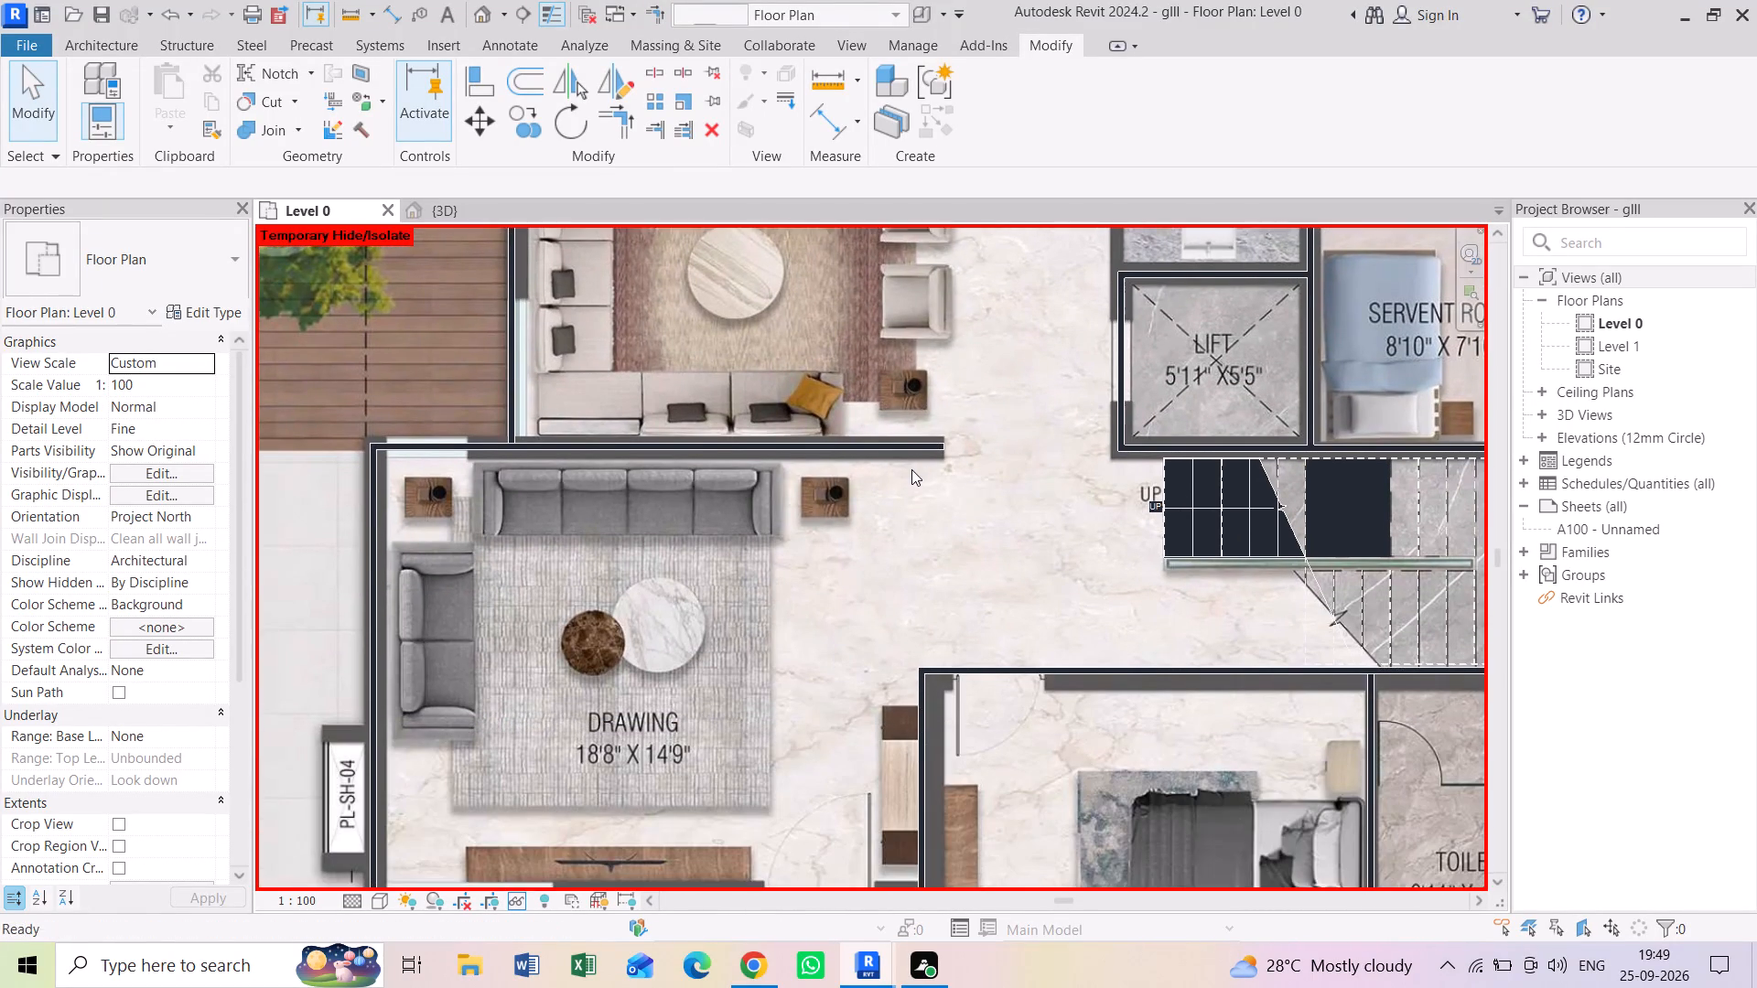
{"action": "middle_click_drag", "start_coordinate": [911, 482], "coordinate": [943, 259]}
{"action": "middle_click_drag", "start_coordinate": [974, 665], "coordinate": [969, 480]}
{"action": "scroll", "coordinate": [897, 496], "scroll_direction": "down", "scroll_amount": 2}
{"action": "middle_click_drag", "start_coordinate": [941, 603], "coordinate": [671, 548]}
{"action": "middle_click_drag", "start_coordinate": [1103, 701], "coordinate": [1028, 559]}
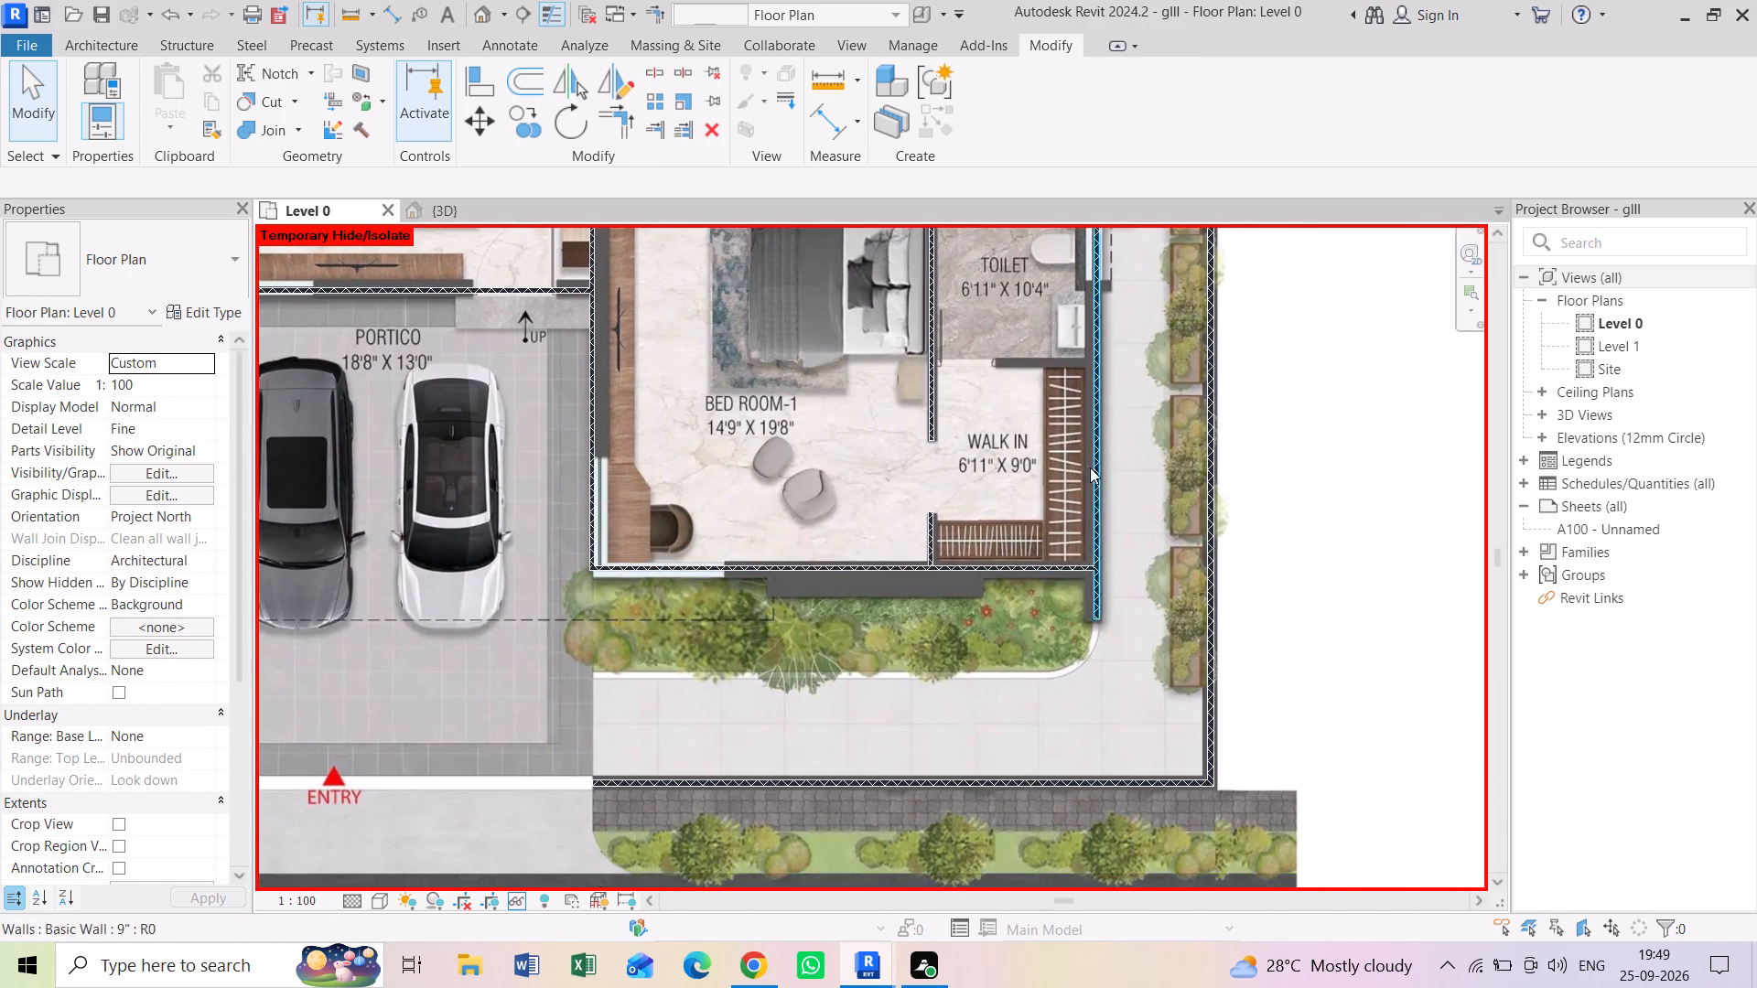
{"action": "middle_click_drag", "start_coordinate": [1090, 467], "coordinate": [1091, 656]}
{"action": "middle_click_drag", "start_coordinate": [1091, 656], "coordinate": [1079, 424]}
{"action": "middle_click_drag", "start_coordinate": [1073, 398], "coordinate": [1112, 682]}
{"action": "middle_click_drag", "start_coordinate": [1081, 435], "coordinate": [1099, 684]}
{"action": "middle_click_drag", "start_coordinate": [1175, 413], "coordinate": [1175, 615]}
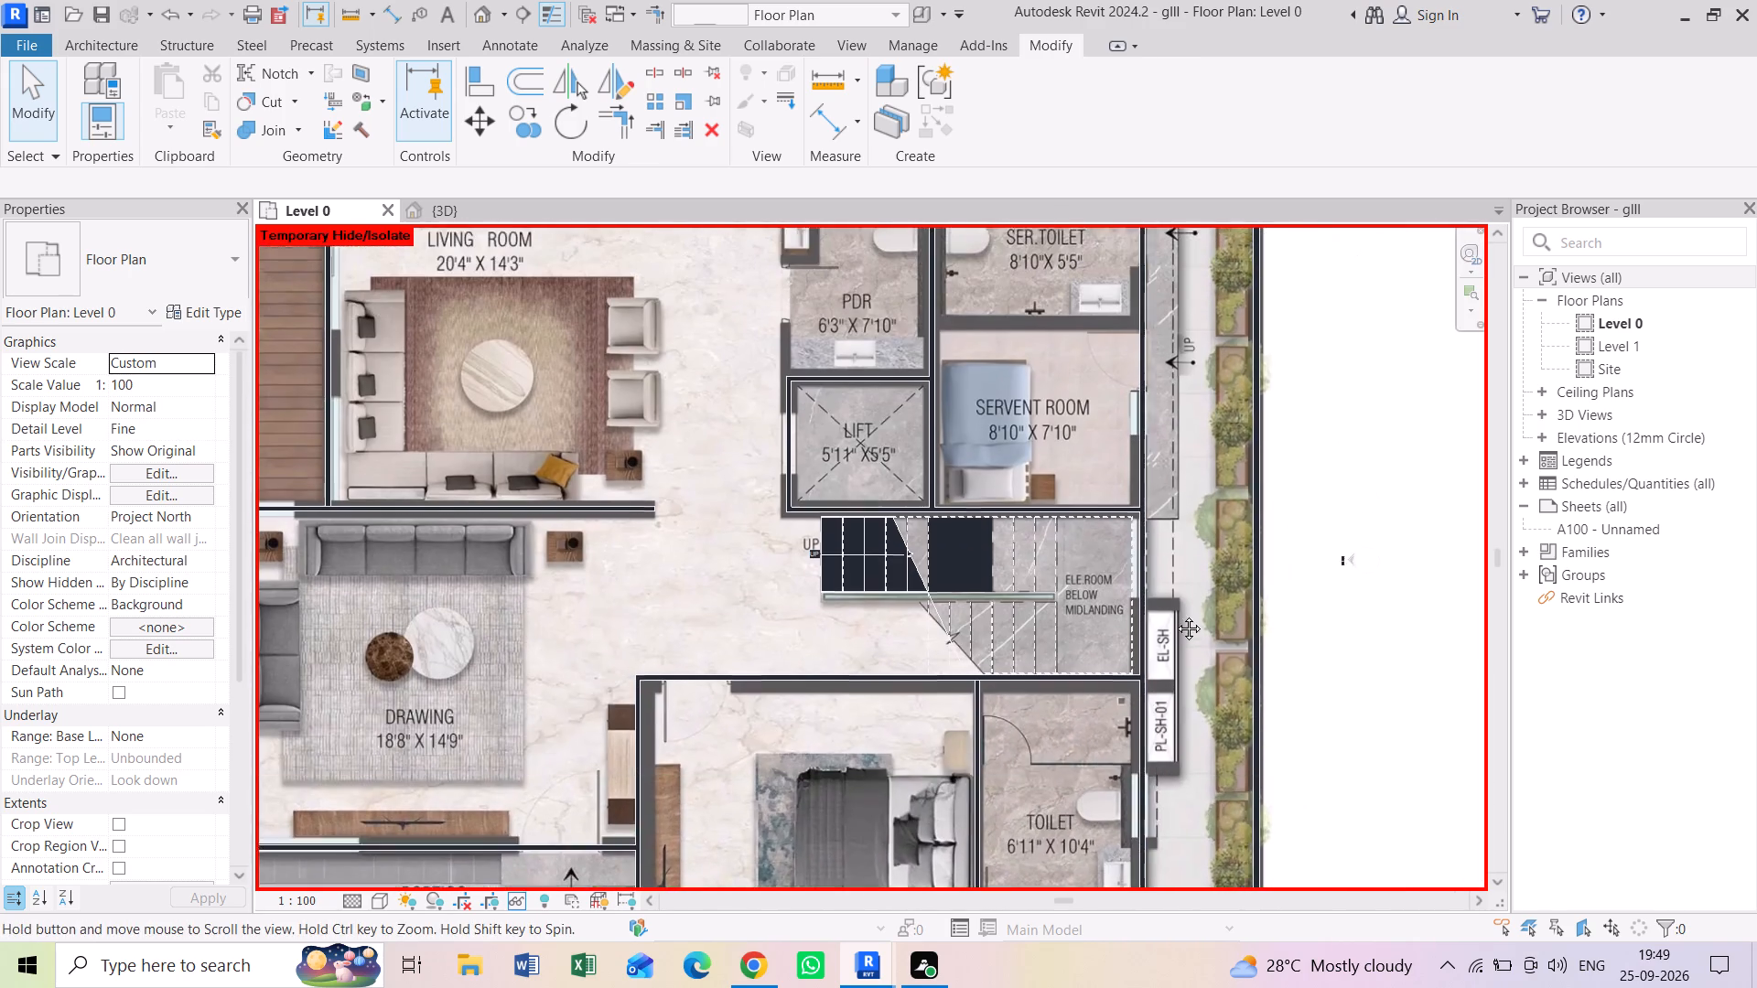
{"action": "middle_click_drag", "start_coordinate": [1175, 615], "coordinate": [1175, 626]}
{"action": "middle_click_drag", "start_coordinate": [1126, 419], "coordinate": [1163, 621]}
{"action": "middle_click_drag", "start_coordinate": [1161, 500], "coordinate": [1185, 626]}
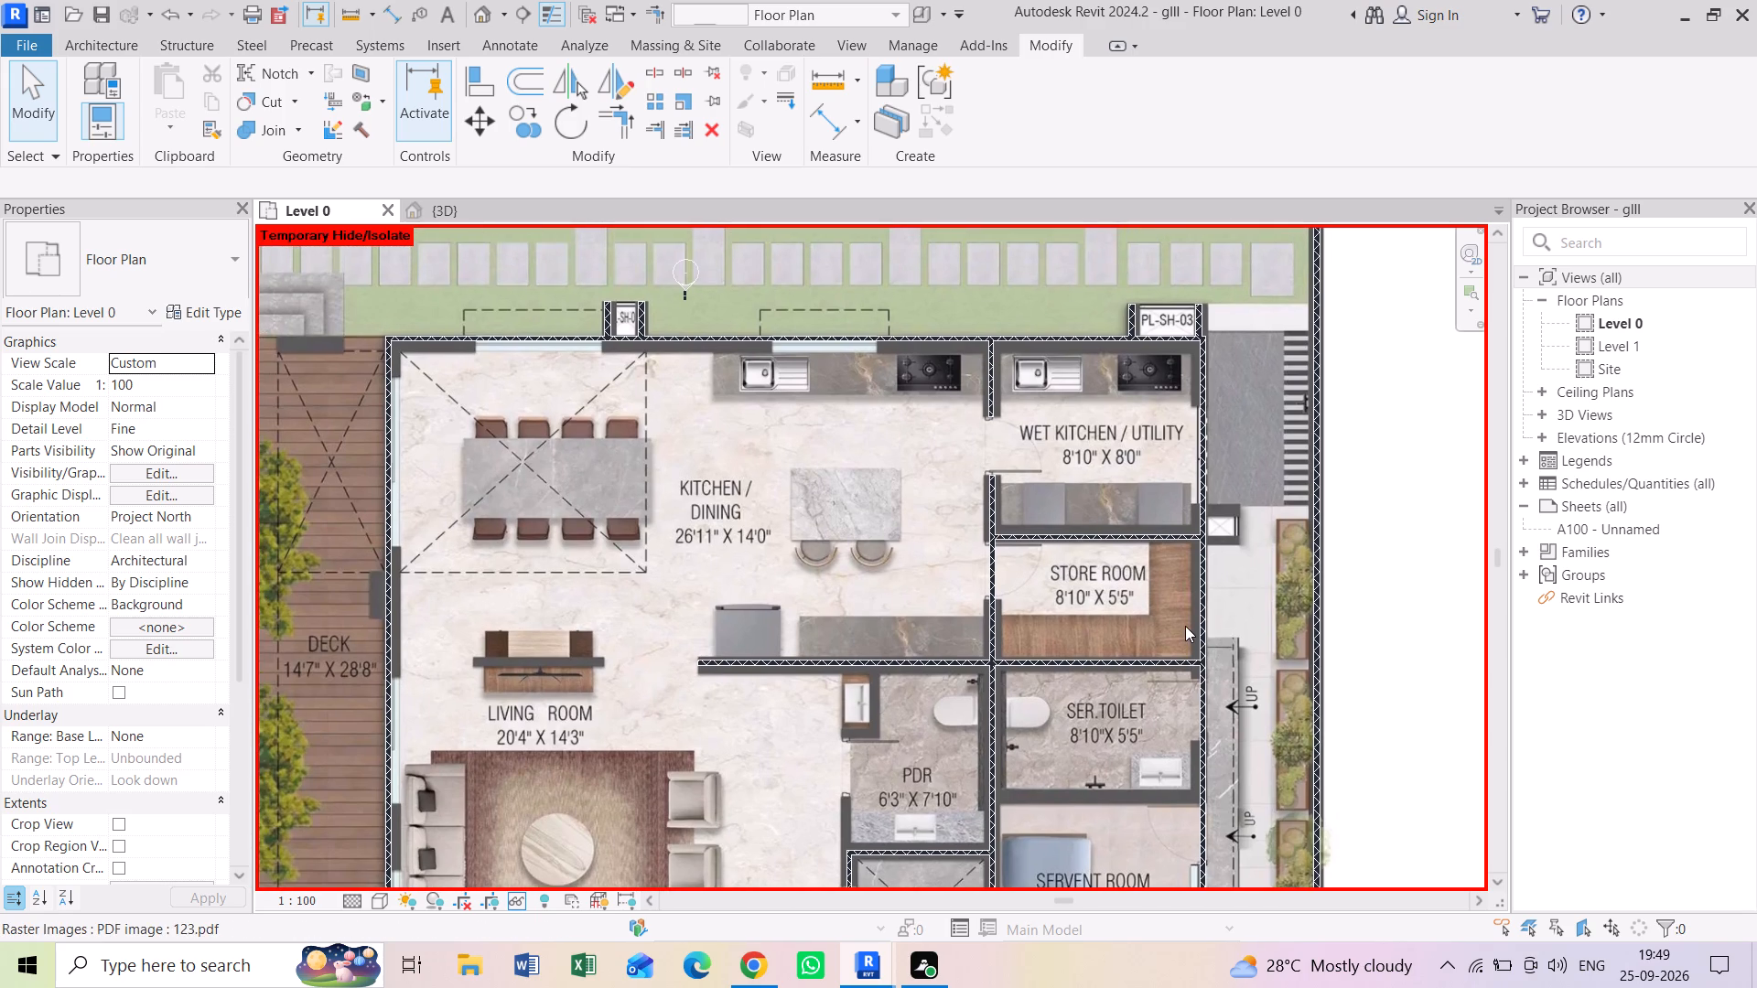
{"action": "middle_click_drag", "start_coordinate": [1184, 519], "coordinate": [1196, 577]}
{"action": "scroll", "coordinate": [1168, 318], "scroll_direction": "up", "scroll_amount": 5}
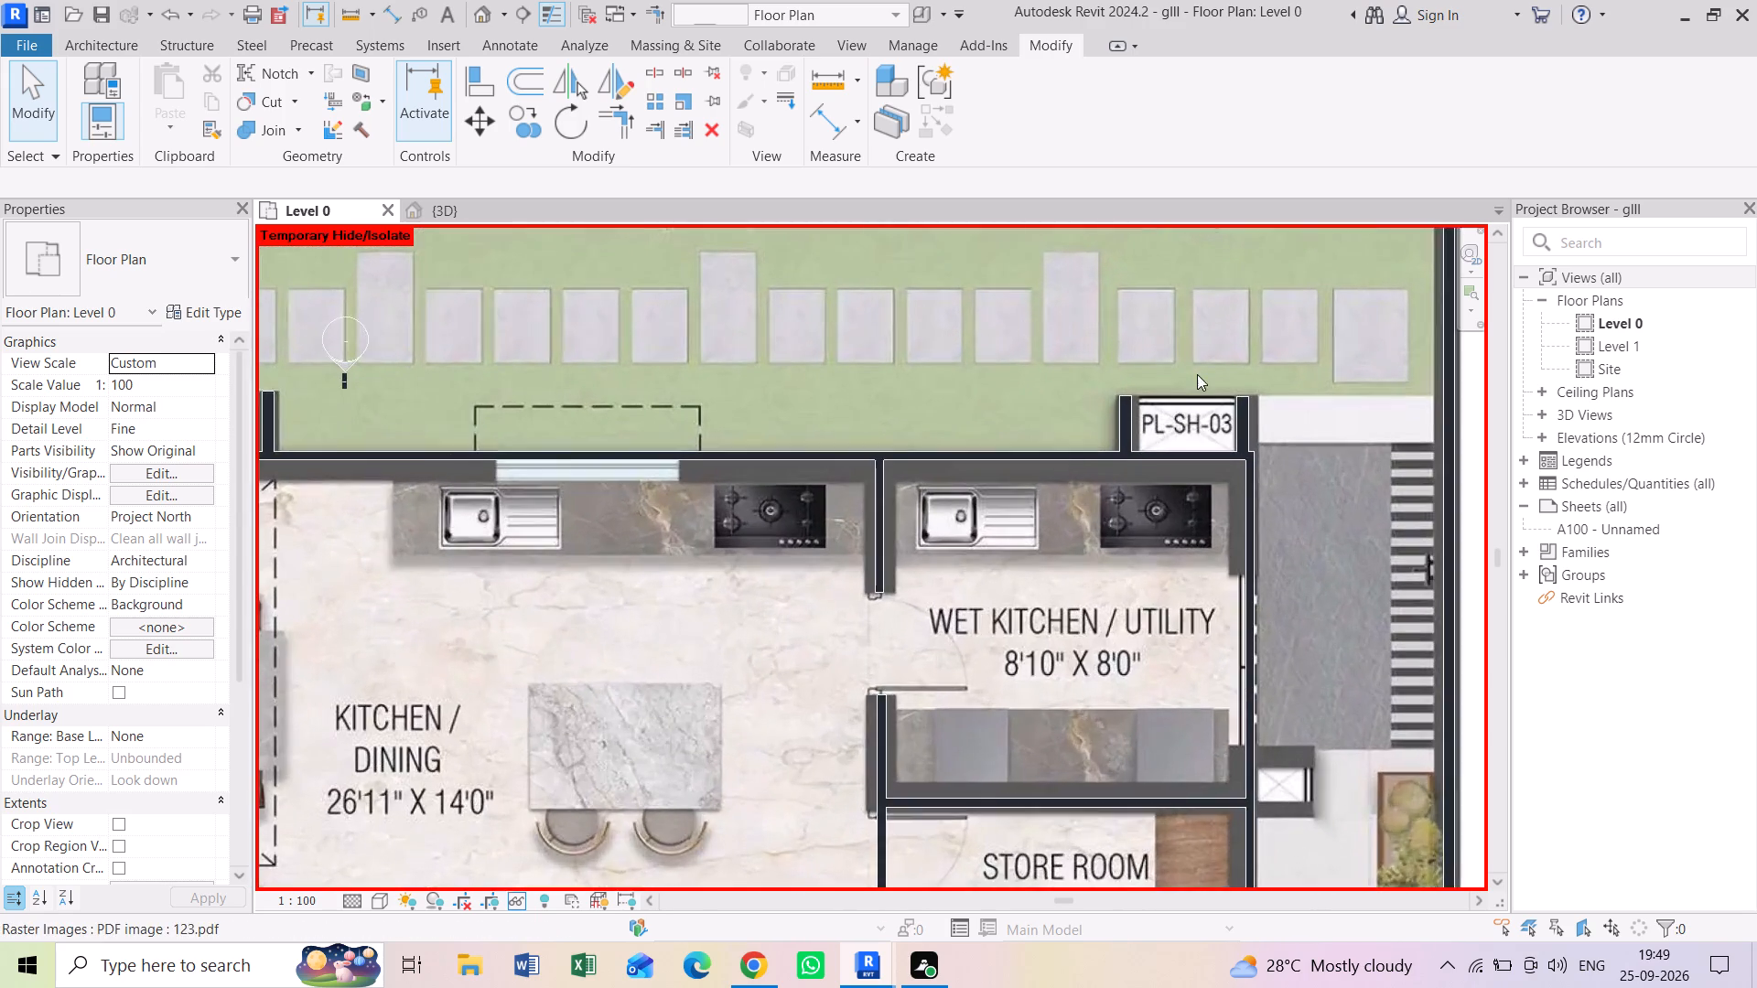
{"action": "scroll", "coordinate": [1197, 374], "scroll_direction": "up", "scroll_amount": 3}
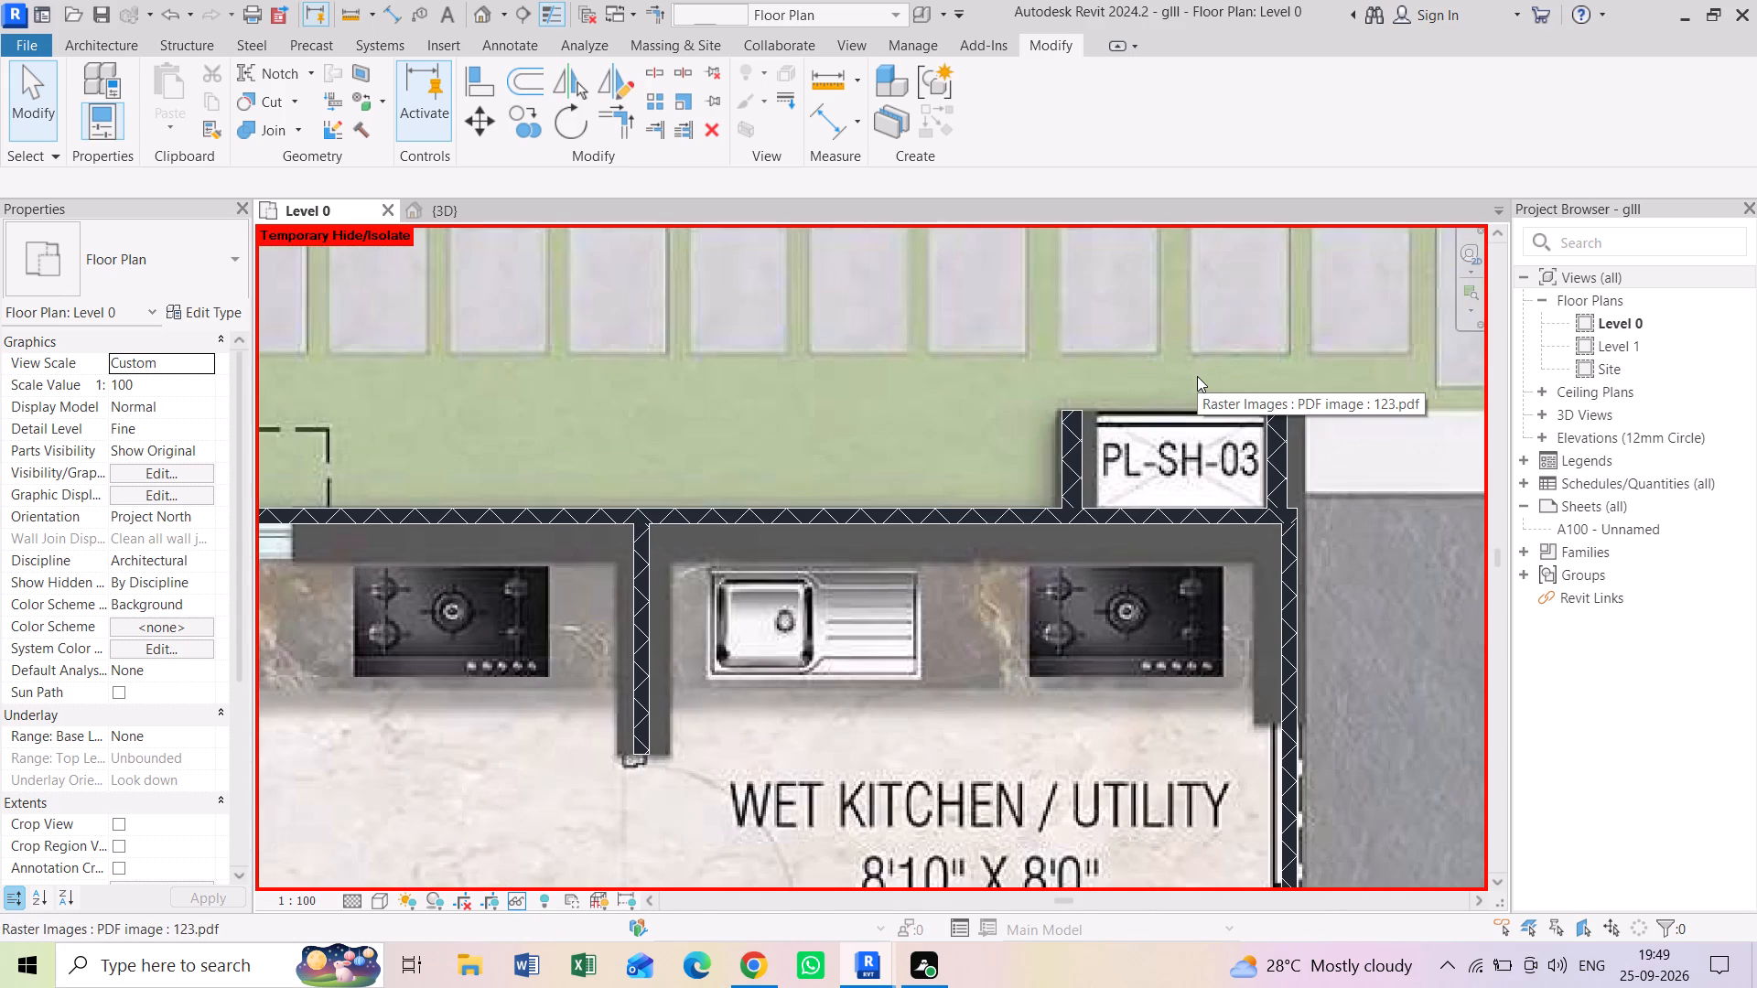
{"action": "scroll", "coordinate": [1197, 376], "scroll_direction": "down", "scroll_amount": 1}
{"action": "scroll", "coordinate": [1279, 504], "scroll_direction": "up", "scroll_amount": 6}
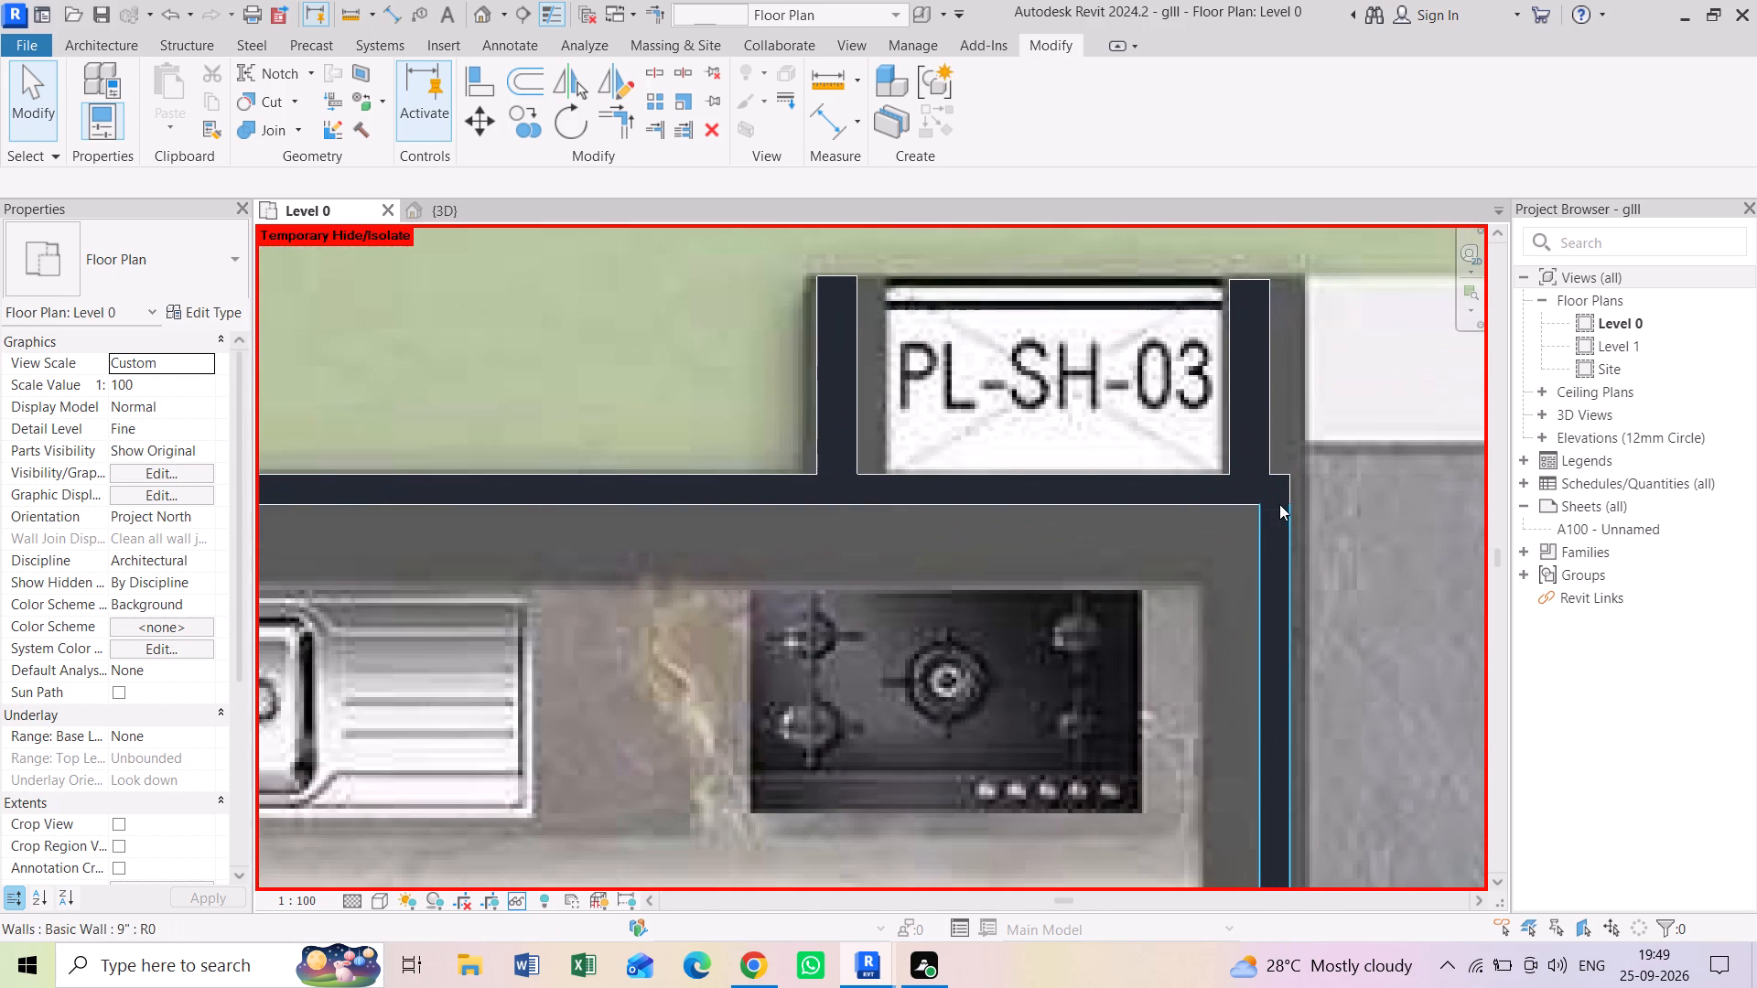
{"action": "left_click", "coordinate": [1261, 448]}
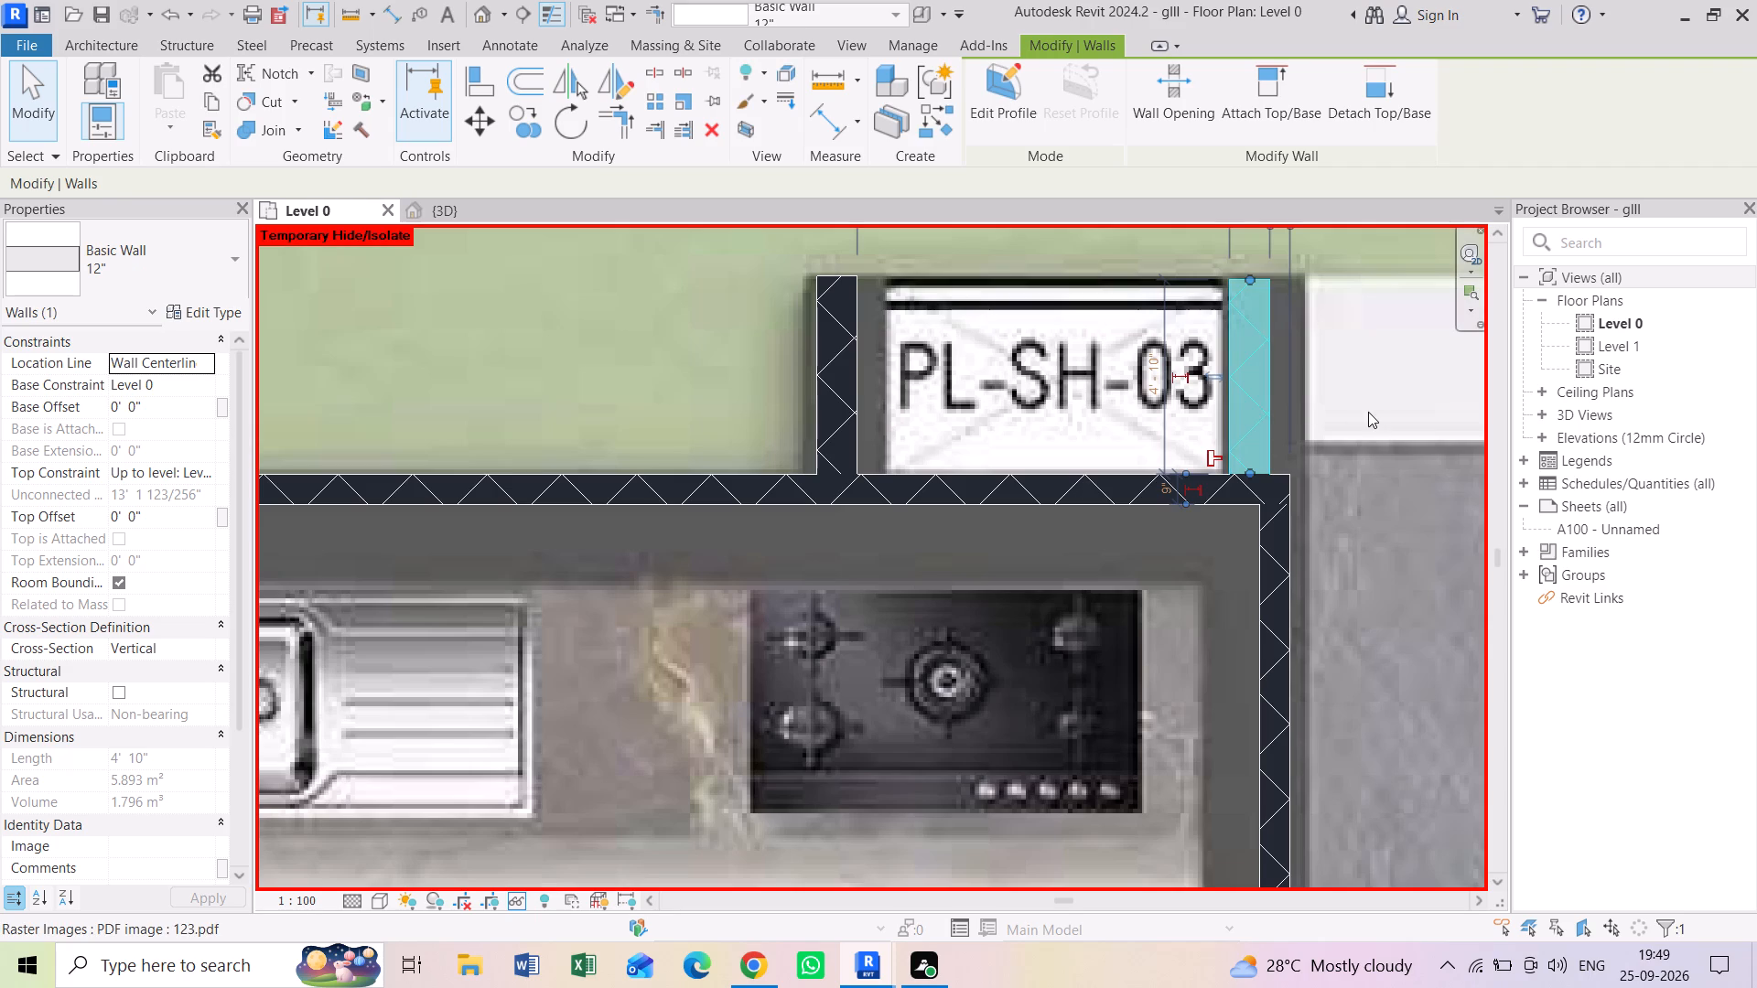
{"action": "left_click", "coordinate": [1370, 408]}
{"action": "scroll", "coordinate": [810, 460], "scroll_direction": "down", "scroll_amount": 4}
{"action": "middle_click_drag", "start_coordinate": [531, 565], "coordinate": [993, 666]}
{"action": "middle_click_drag", "start_coordinate": [657, 648], "coordinate": [811, 637]}
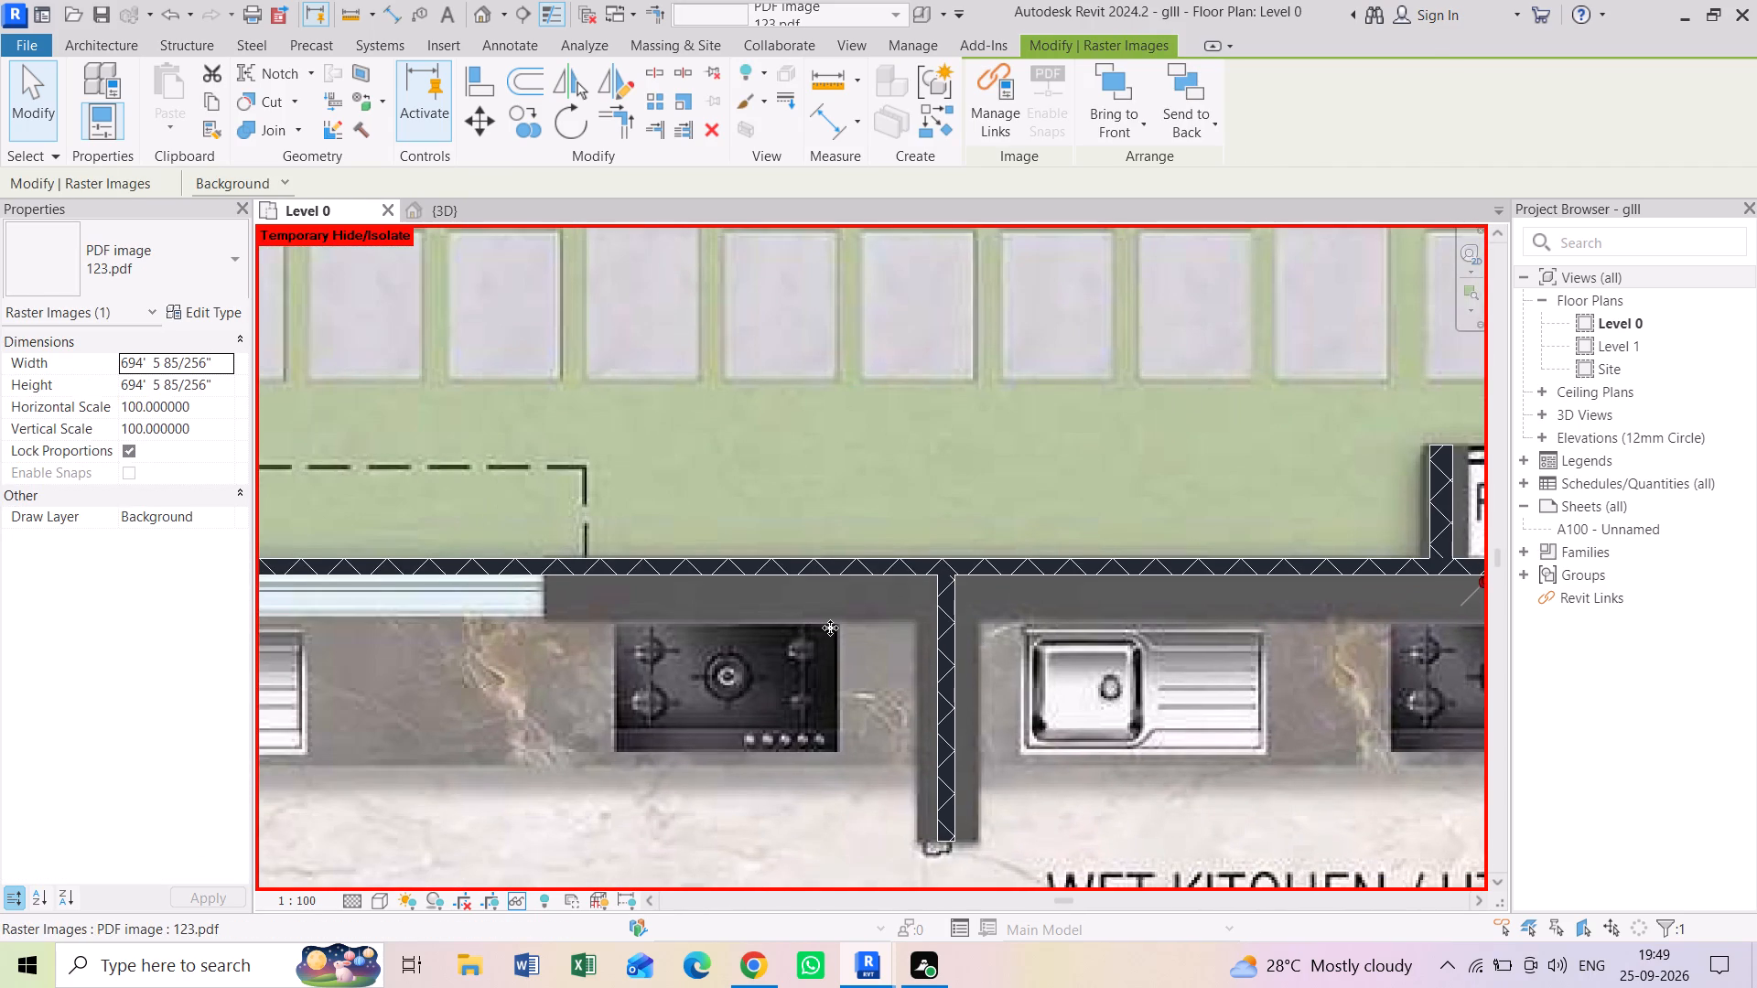
{"action": "scroll", "coordinate": [832, 627], "scroll_direction": "down", "scroll_amount": 2}
{"action": "middle_click_drag", "start_coordinate": [668, 727], "coordinate": [1001, 673]}
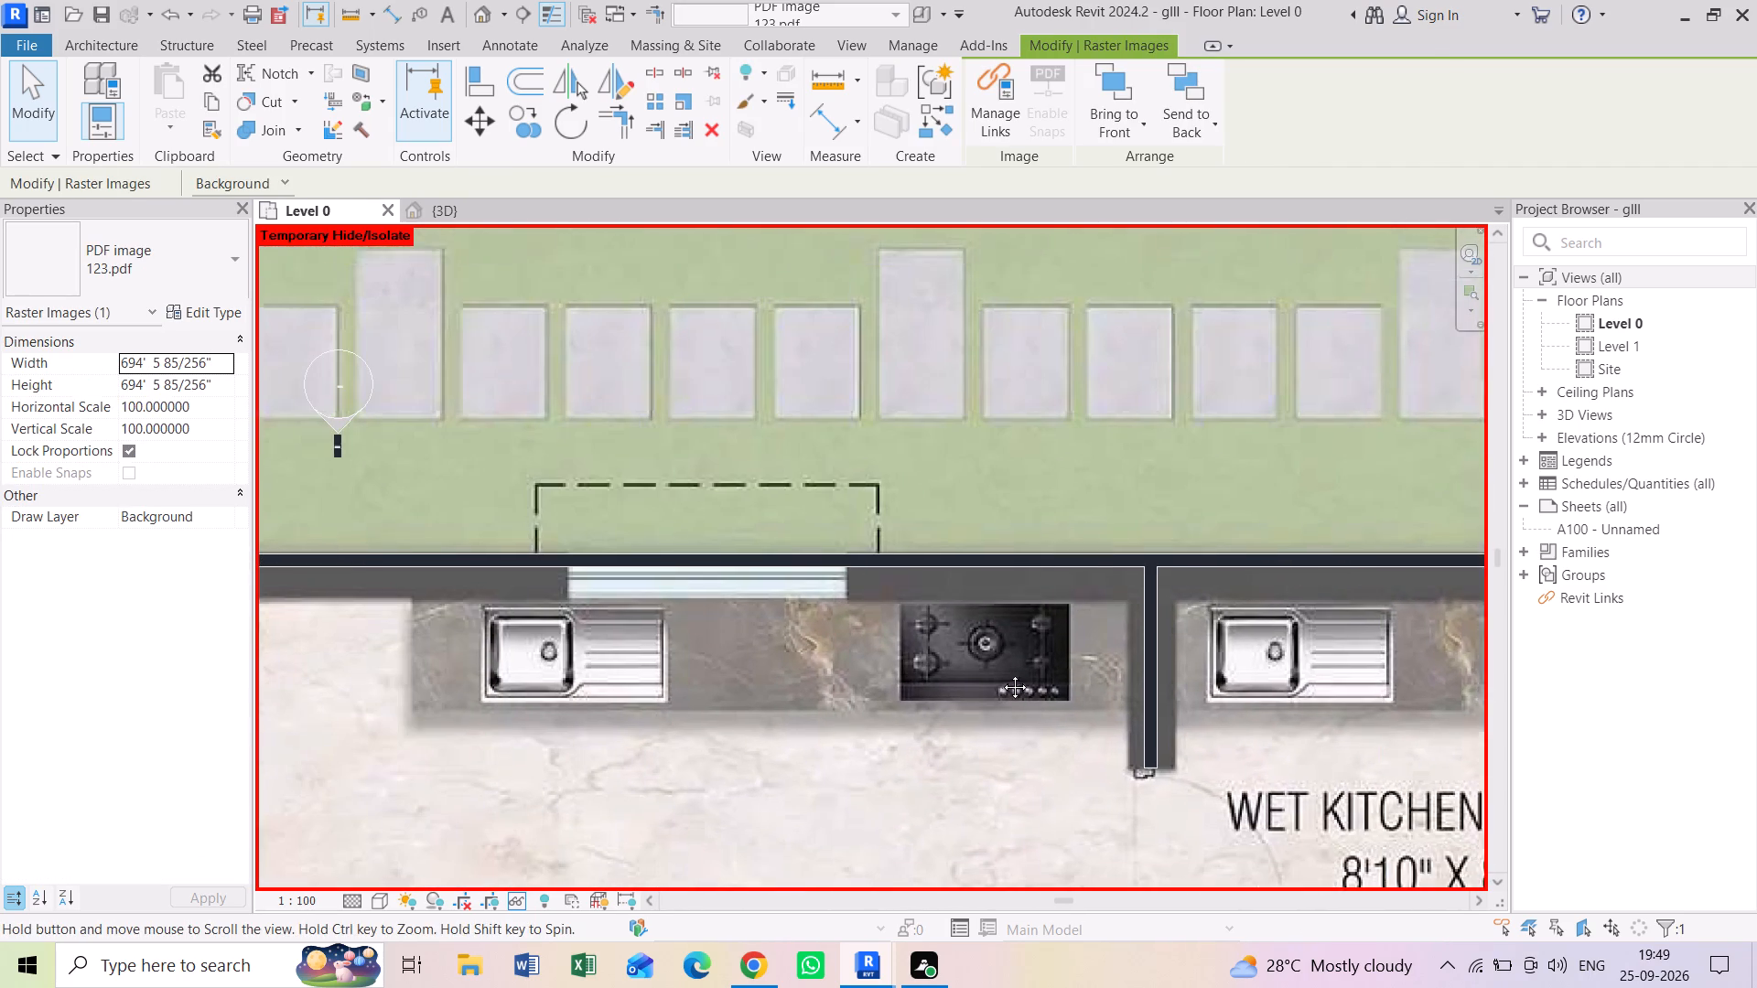
{"action": "scroll", "coordinate": [626, 657], "scroll_direction": "down", "scroll_amount": 3}
{"action": "middle_click_drag", "start_coordinate": [598, 706], "coordinate": [958, 617]}
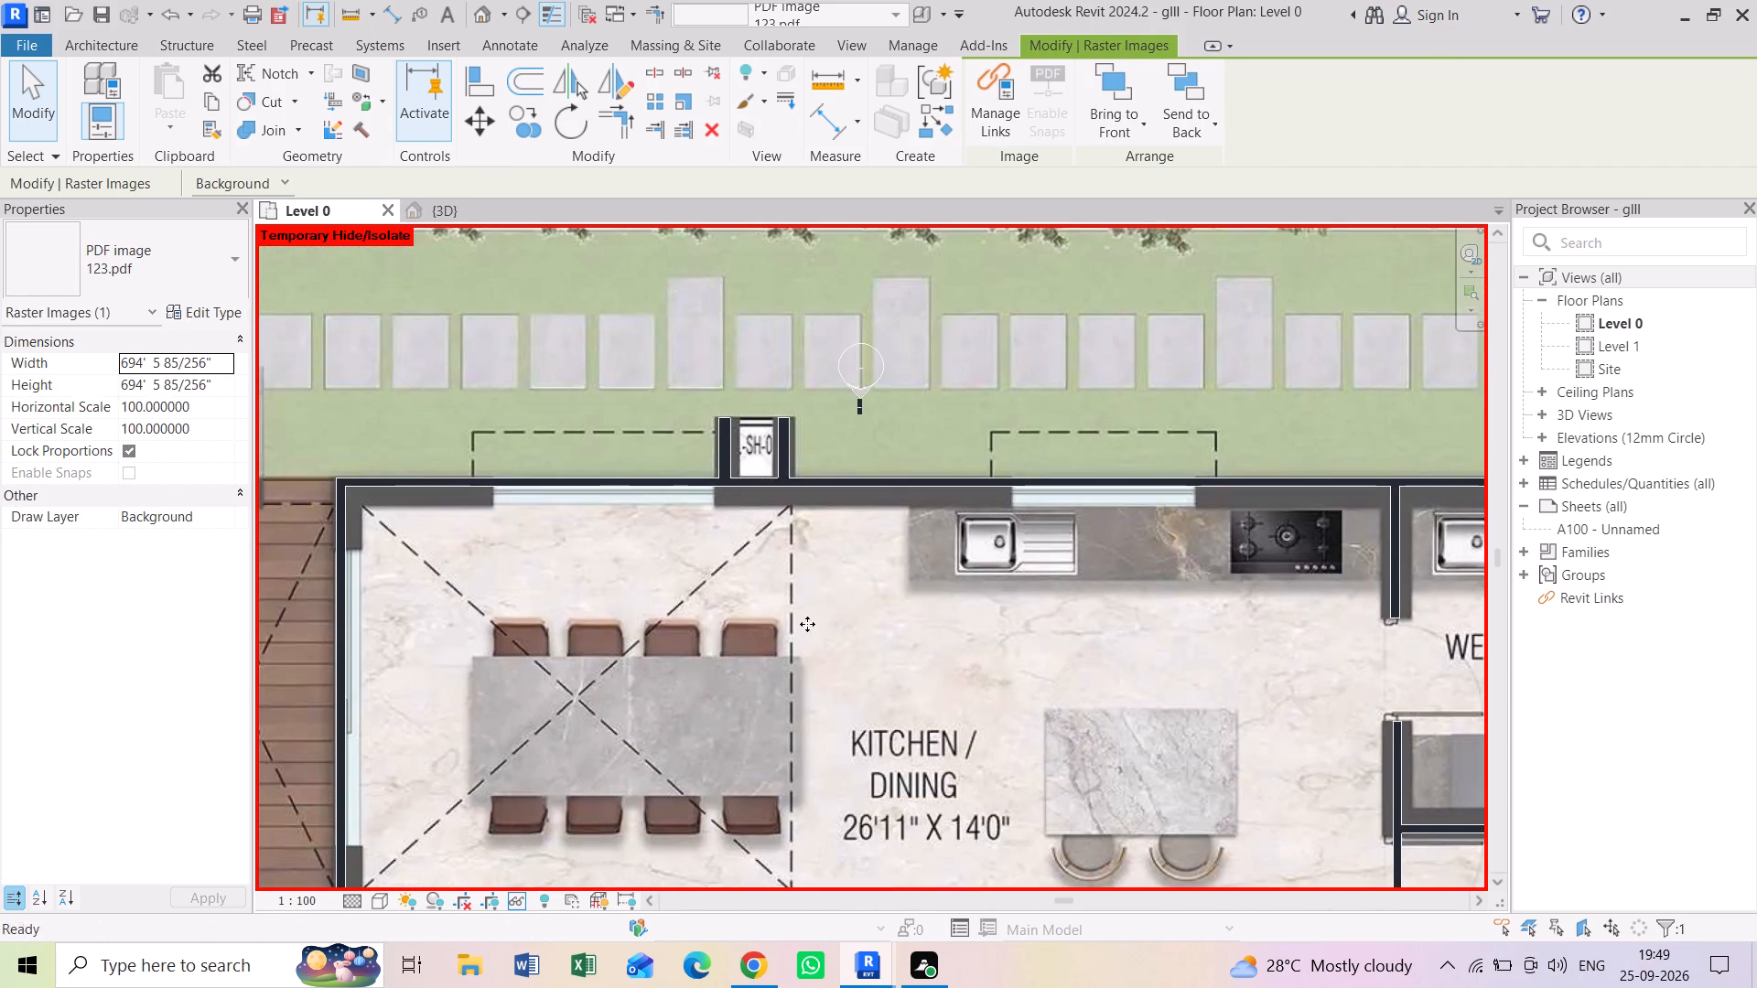
{"action": "middle_click_drag", "start_coordinate": [523, 689], "coordinate": [659, 396]}
{"action": "middle_click_drag", "start_coordinate": [808, 709], "coordinate": [769, 433]}
{"action": "scroll", "coordinate": [800, 435], "scroll_direction": "down", "scroll_amount": 3}
{"action": "middle_click_drag", "start_coordinate": [917, 438], "coordinate": [879, 550]}
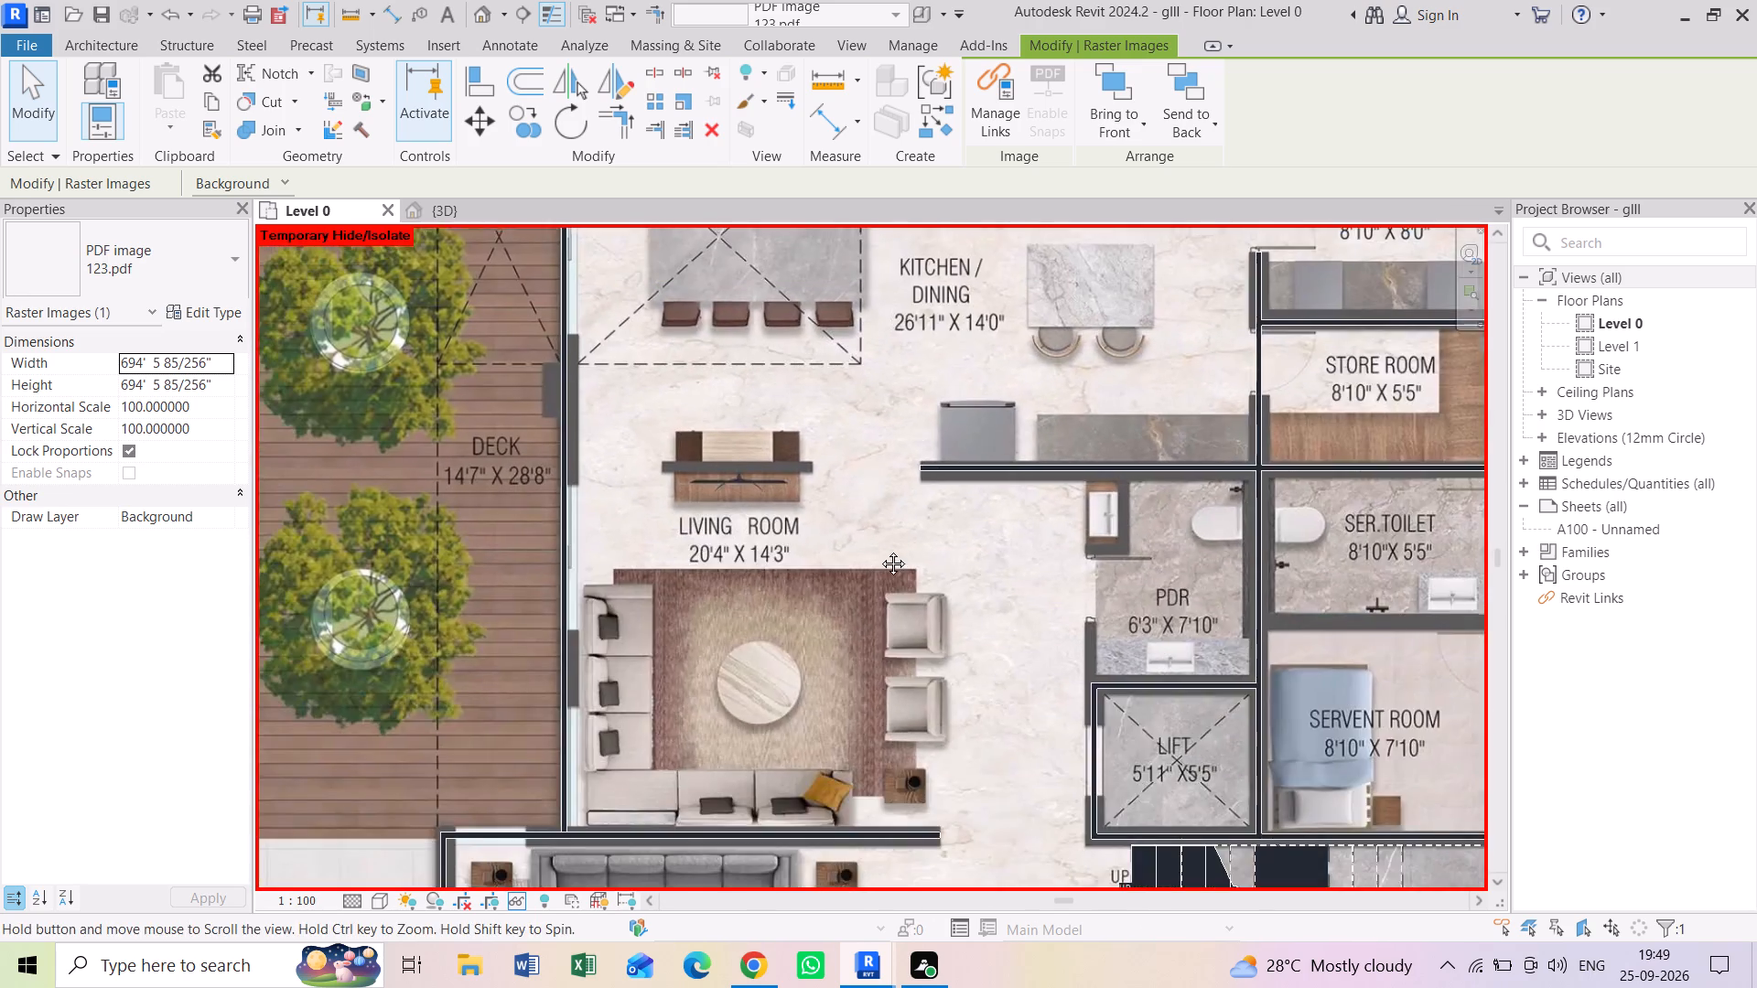
{"action": "middle_click_drag", "start_coordinate": [879, 550], "coordinate": [831, 651]}
{"action": "scroll", "coordinate": [696, 519], "scroll_direction": "up", "scroll_amount": 1}
{"action": "scroll", "coordinate": [696, 519], "scroll_direction": "down", "scroll_amount": 1}
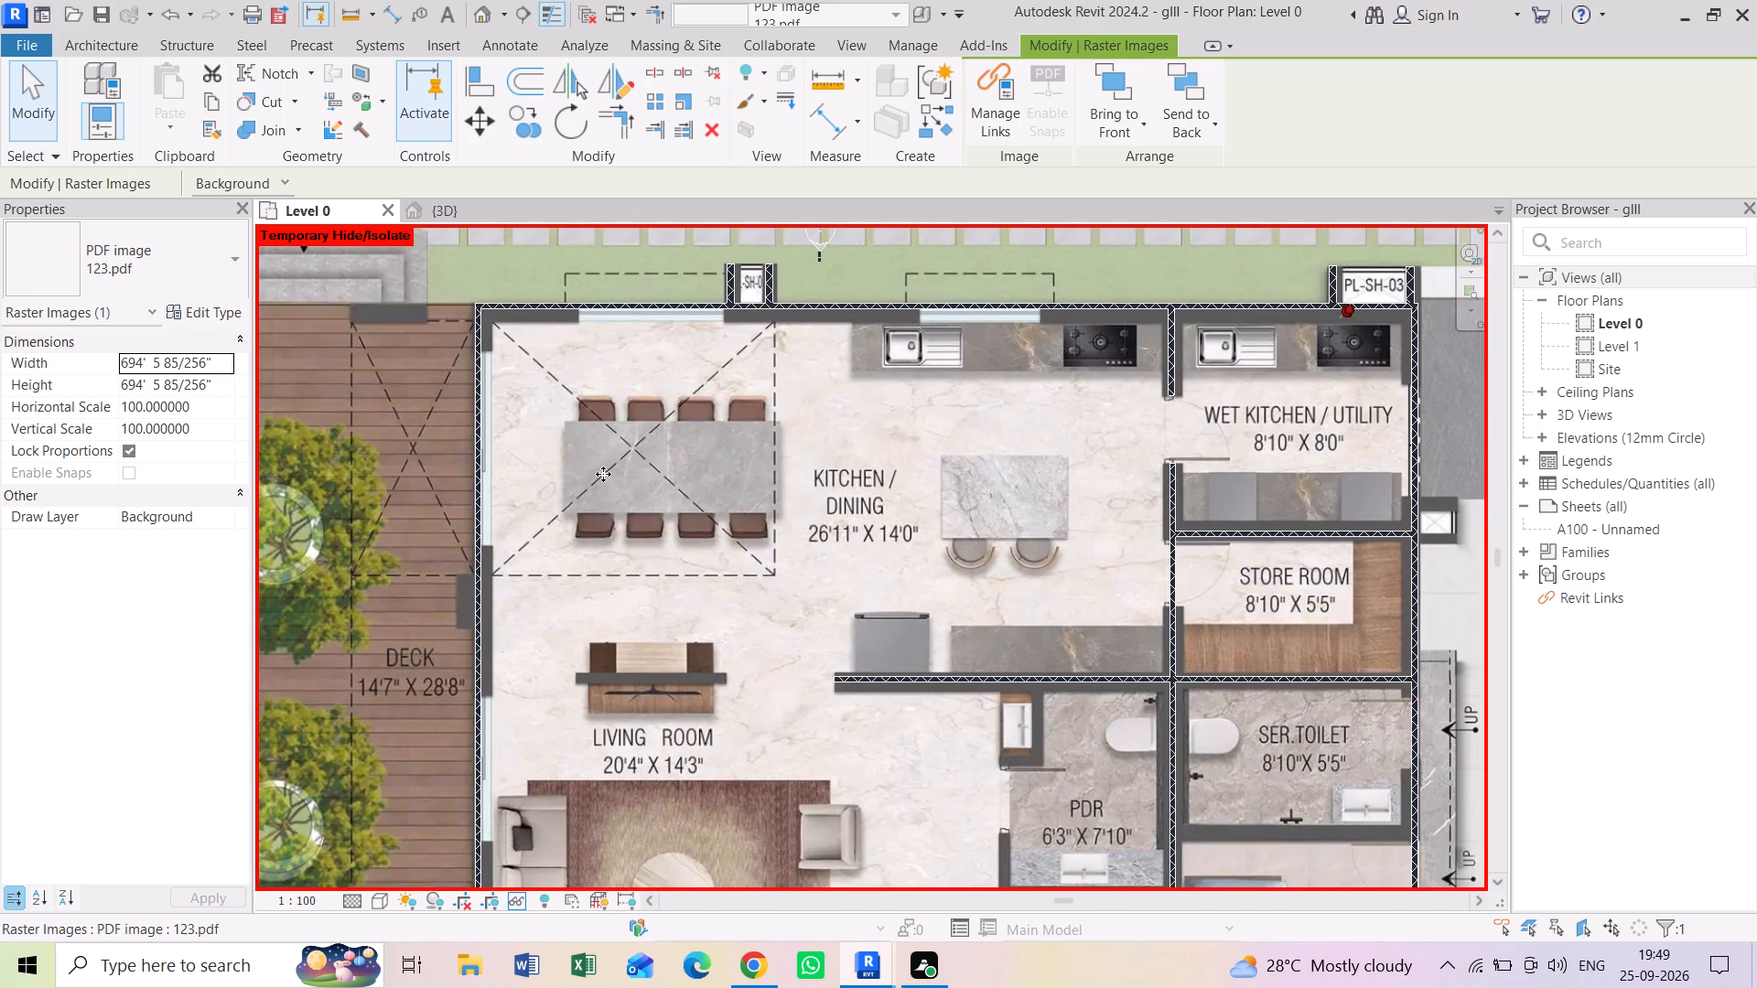
Start placing a component and browse the family library to load from its dining table folder.
{"action": "key", "text": "c"}
{"action": "key", "text": "m"}
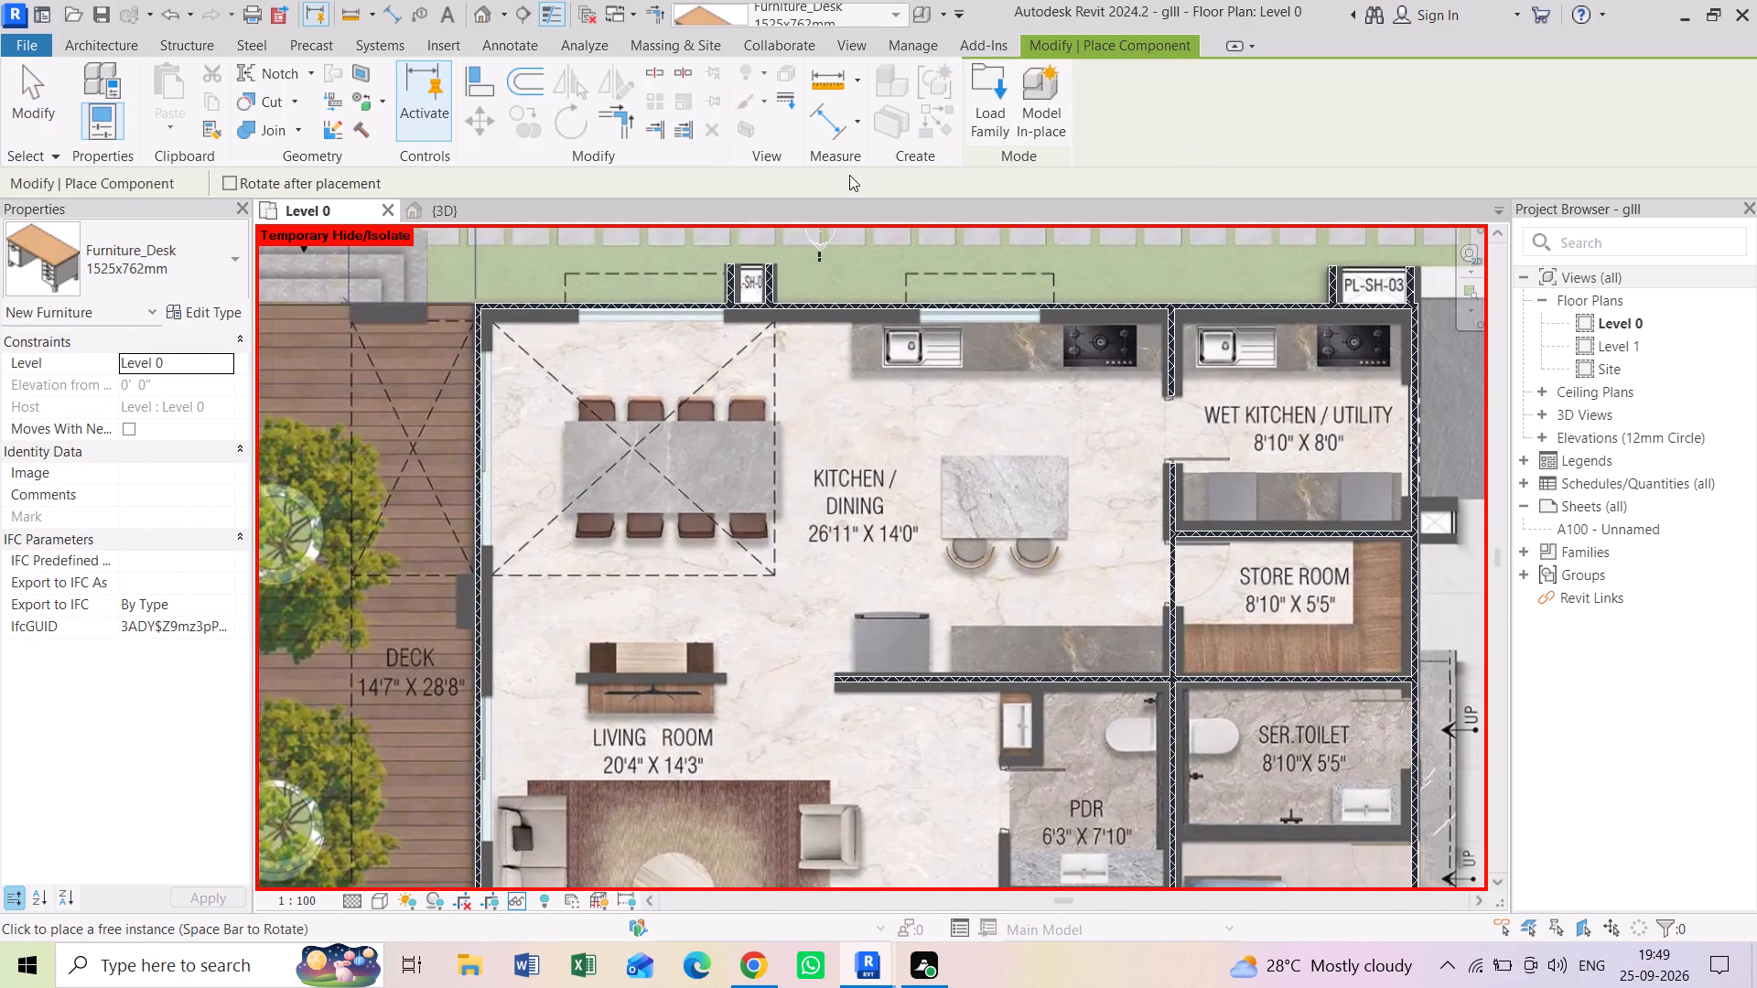
{"action": "left_click", "coordinate": [988, 102]}
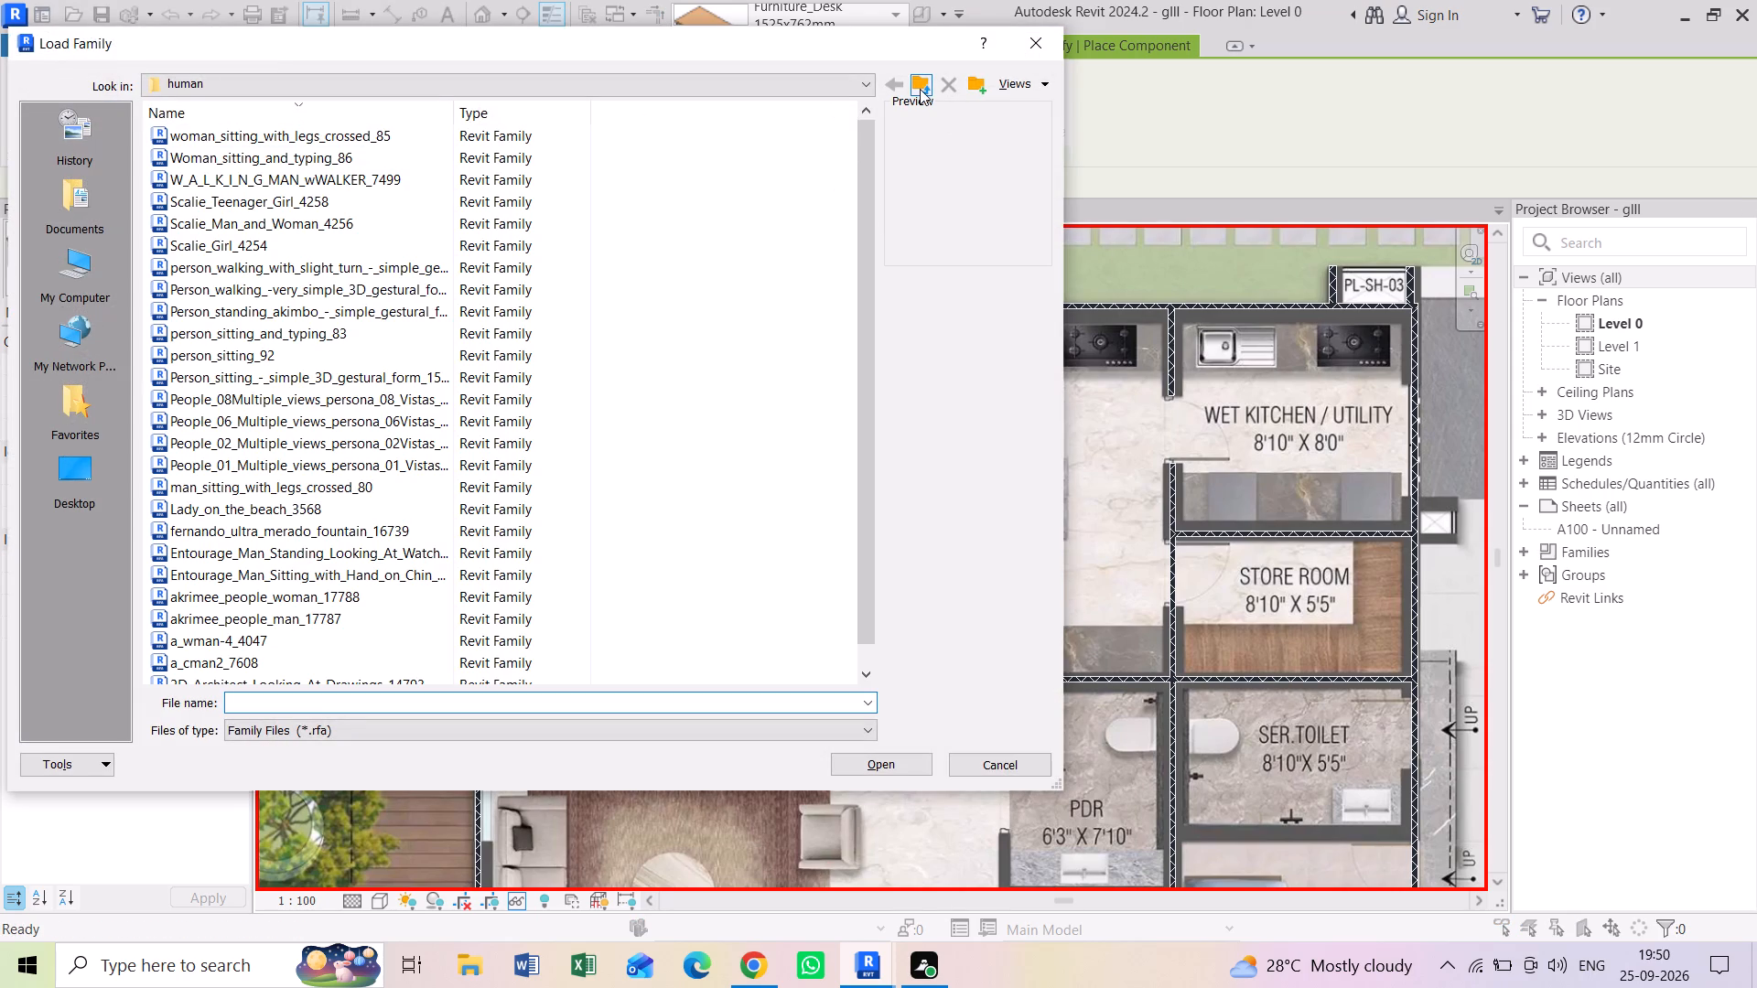
{"action": "left_click", "coordinate": [920, 89]}
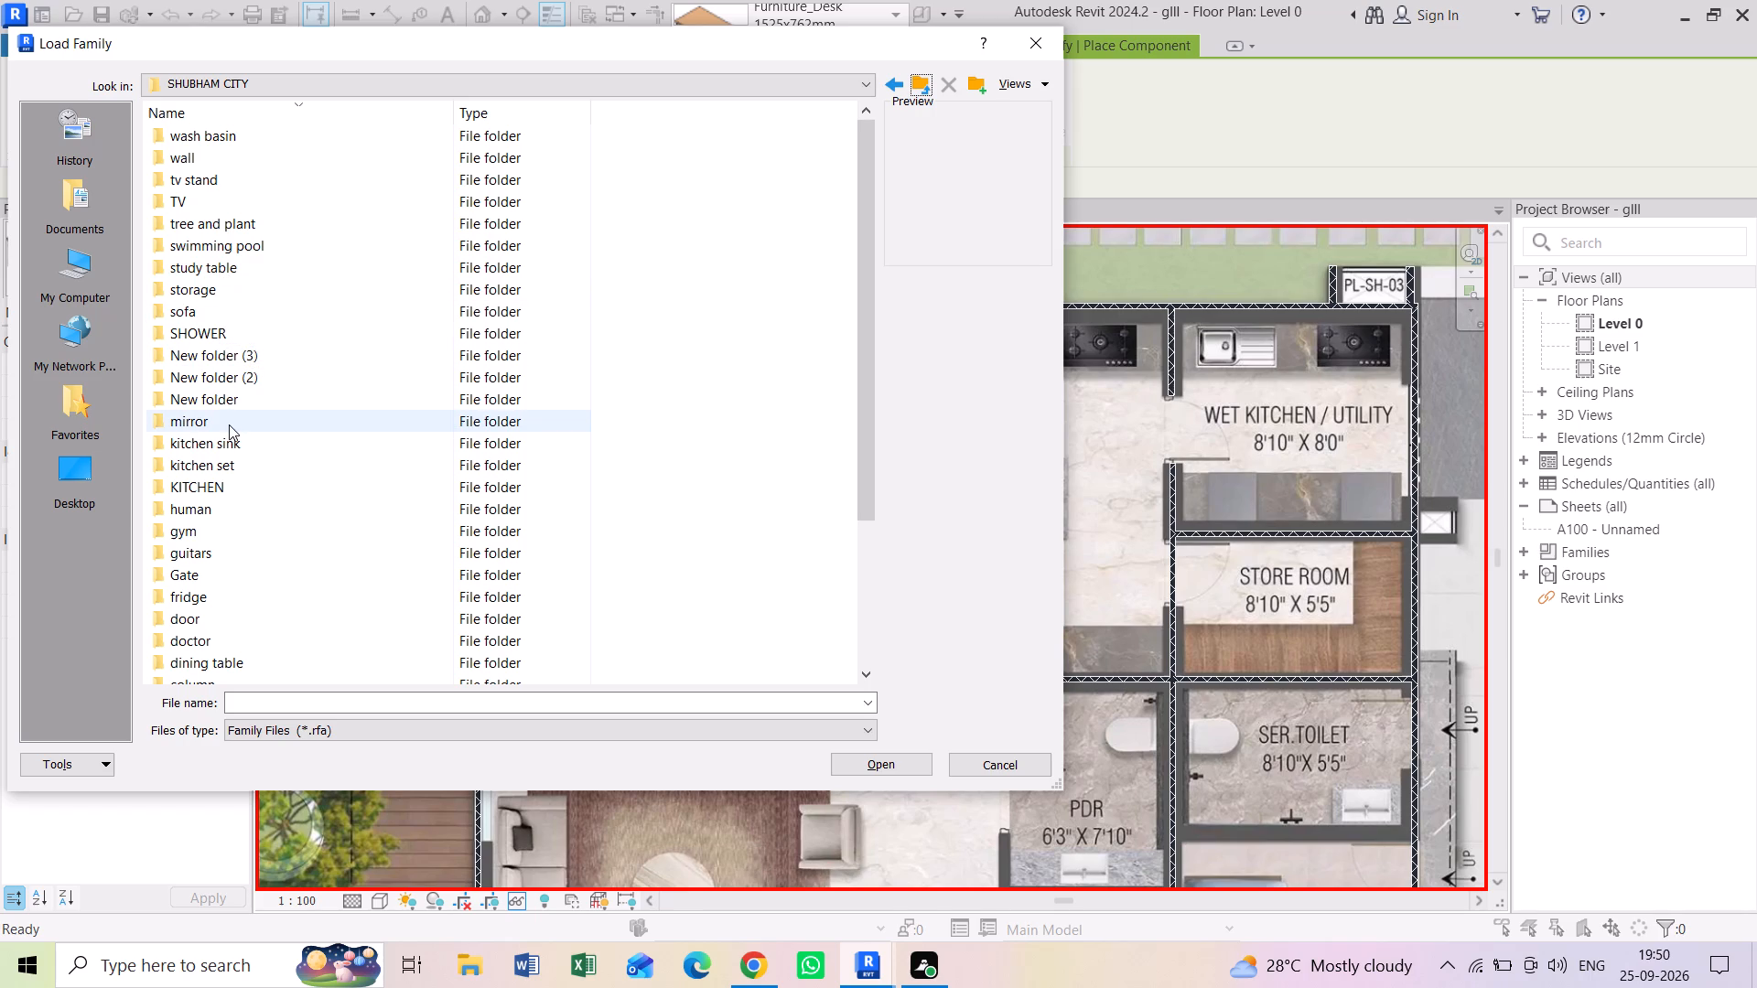
{"action": "scroll", "coordinate": [209, 427], "scroll_direction": "down", "scroll_amount": 3}
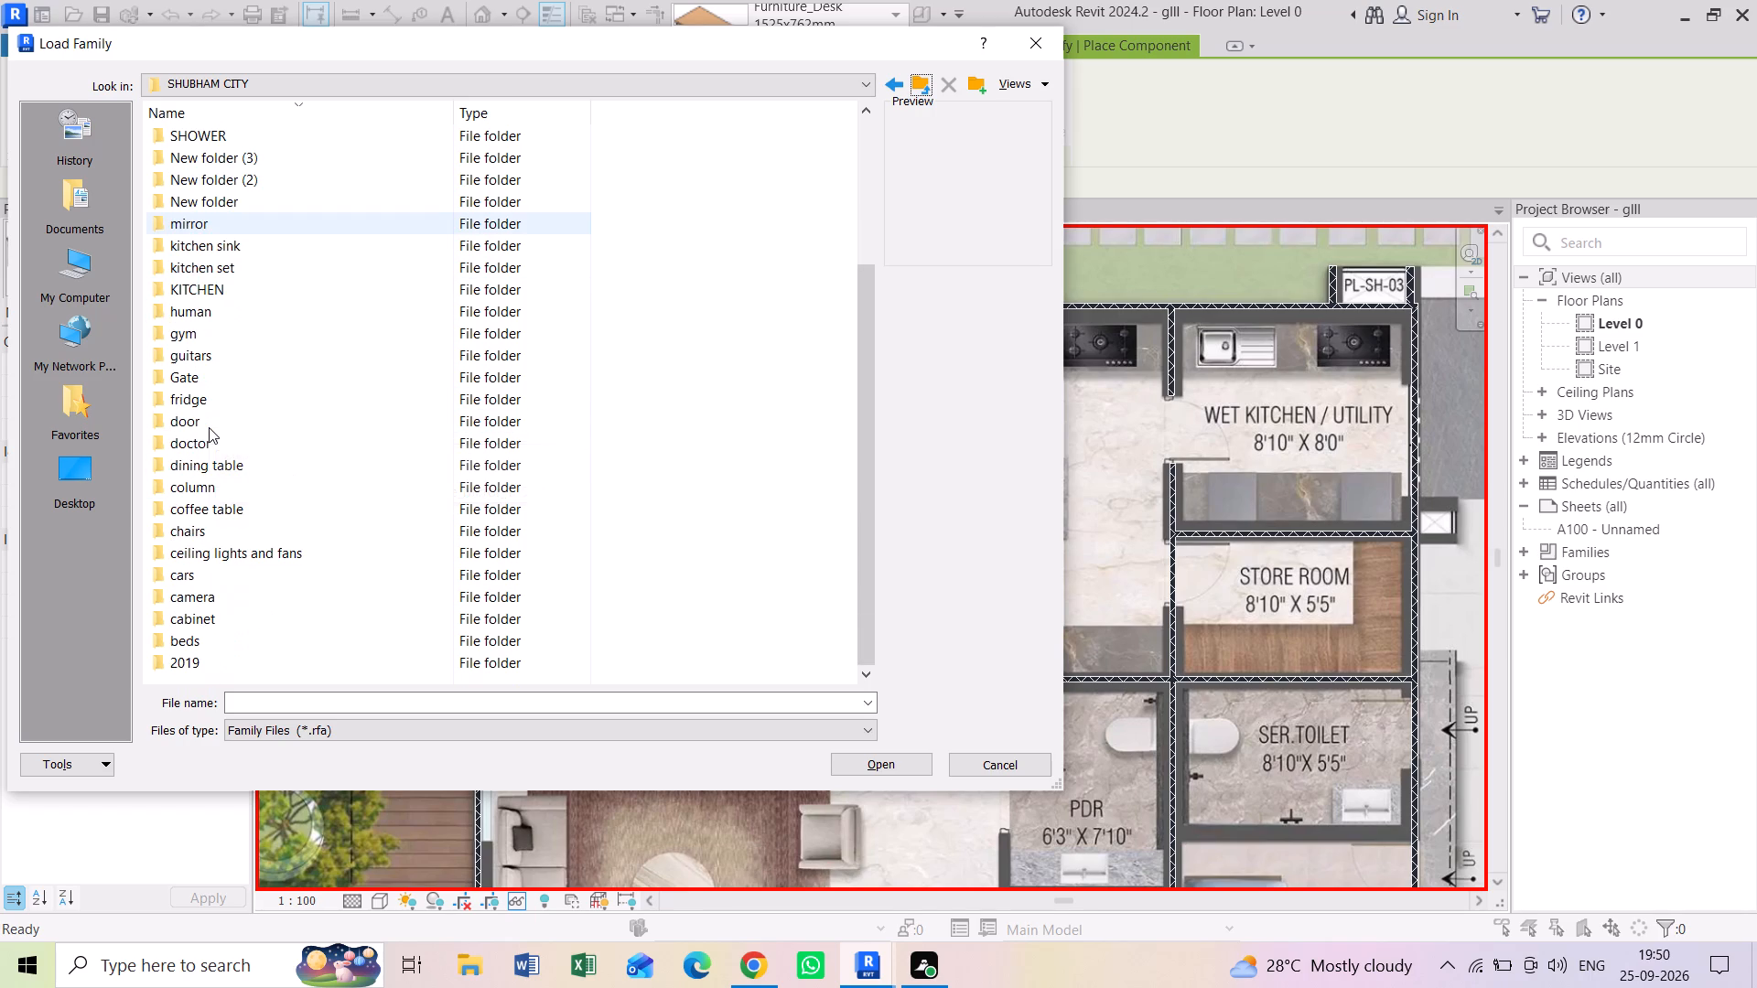
{"action": "scroll", "coordinate": [209, 427], "scroll_direction": "down", "scroll_amount": 4}
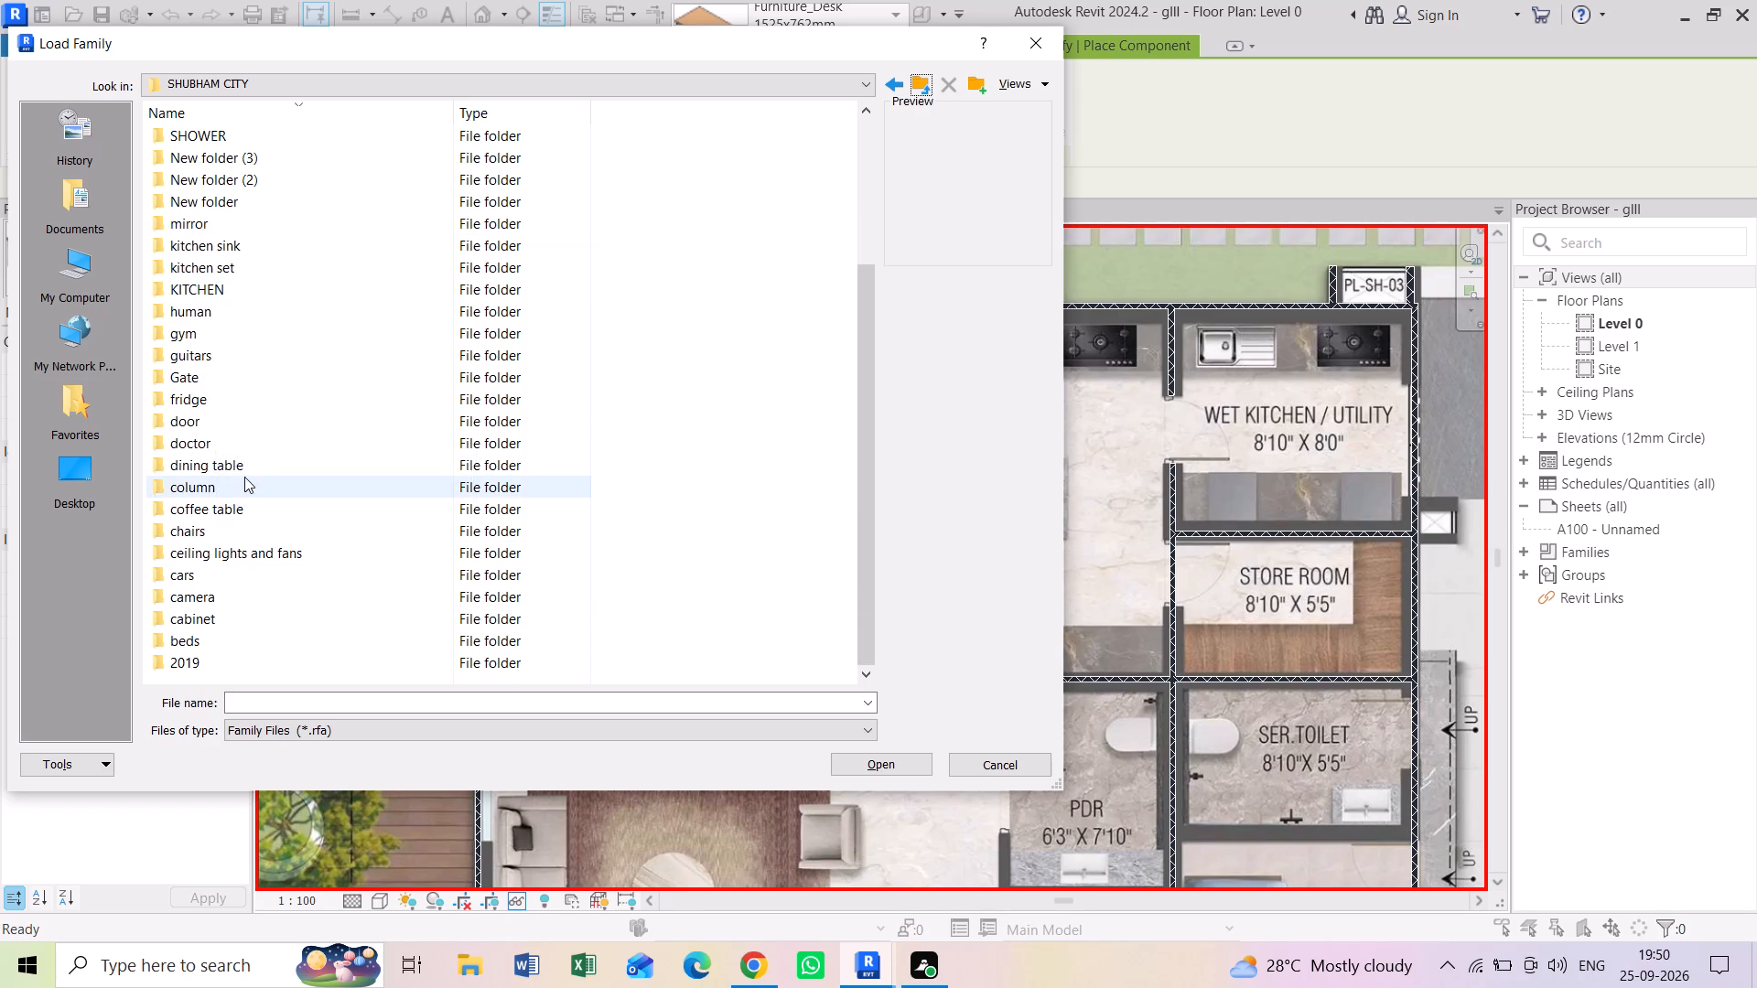
{"action": "double_click", "coordinate": [244, 467]}
Compare the previews of the table families in the dining table folder to choose a set with chairs.
{"action": "left_click", "coordinate": [296, 178]}
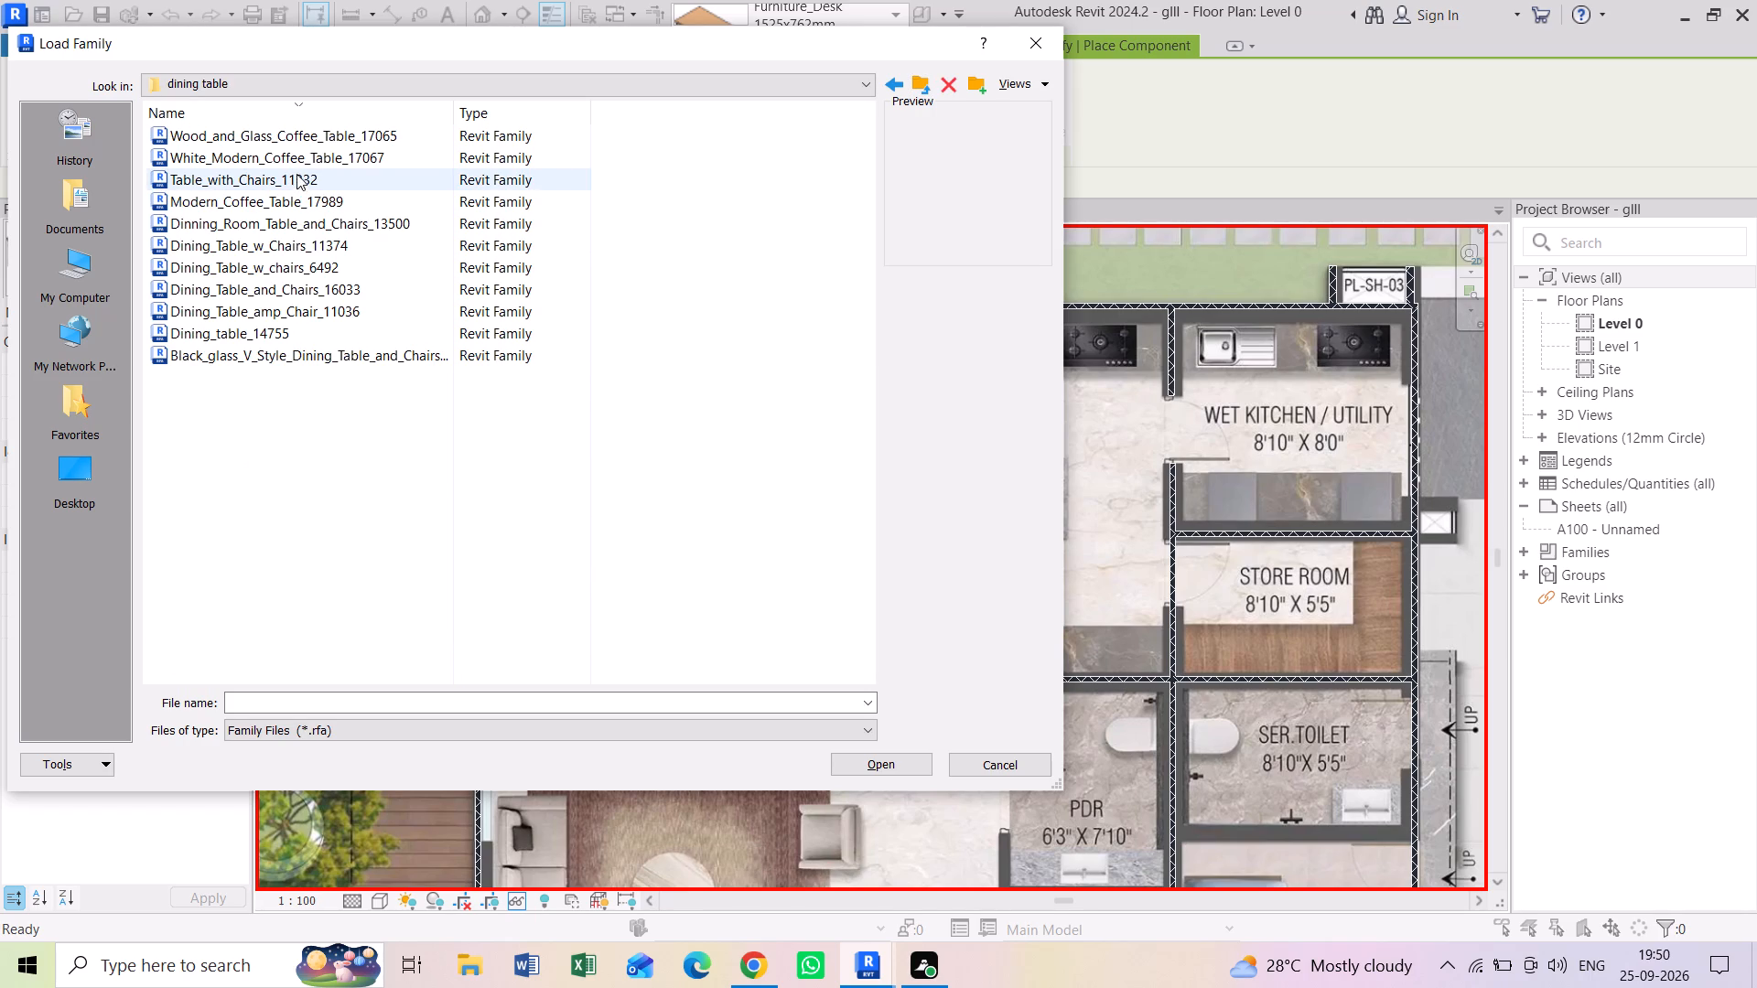
{"action": "left_click", "coordinate": [299, 158]}
{"action": "left_click", "coordinate": [324, 129]}
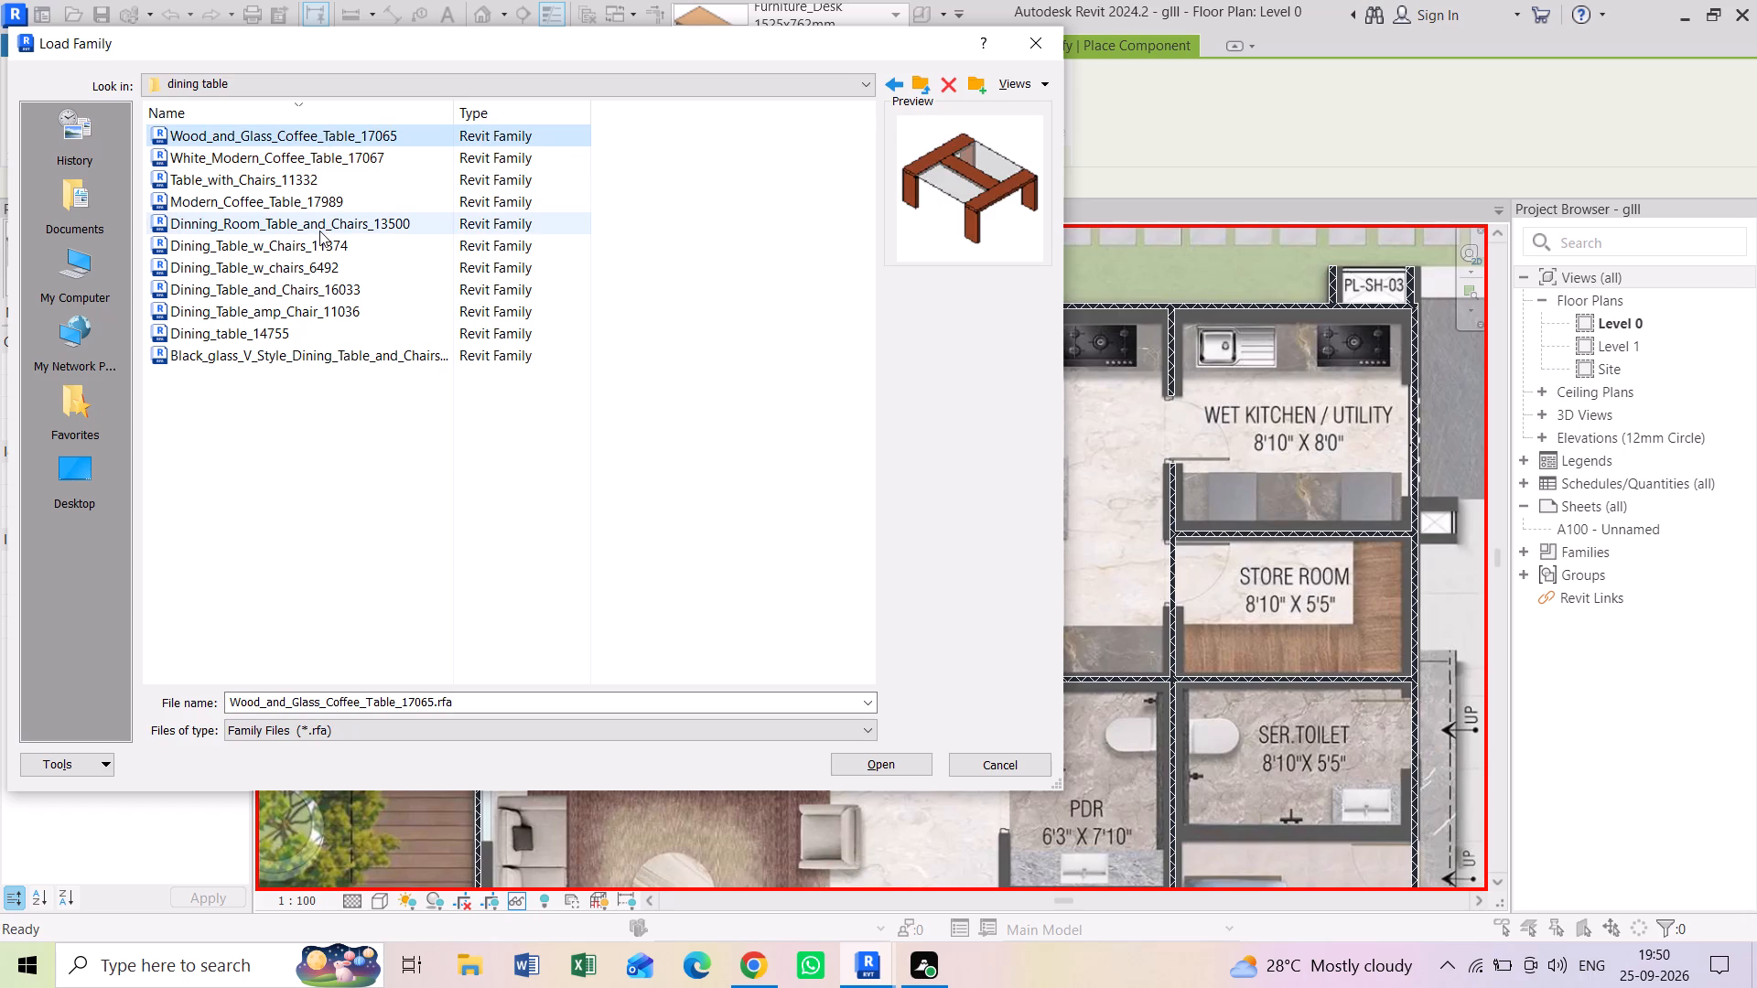
{"action": "left_click", "coordinate": [319, 231]}
{"action": "left_click", "coordinate": [321, 197]}
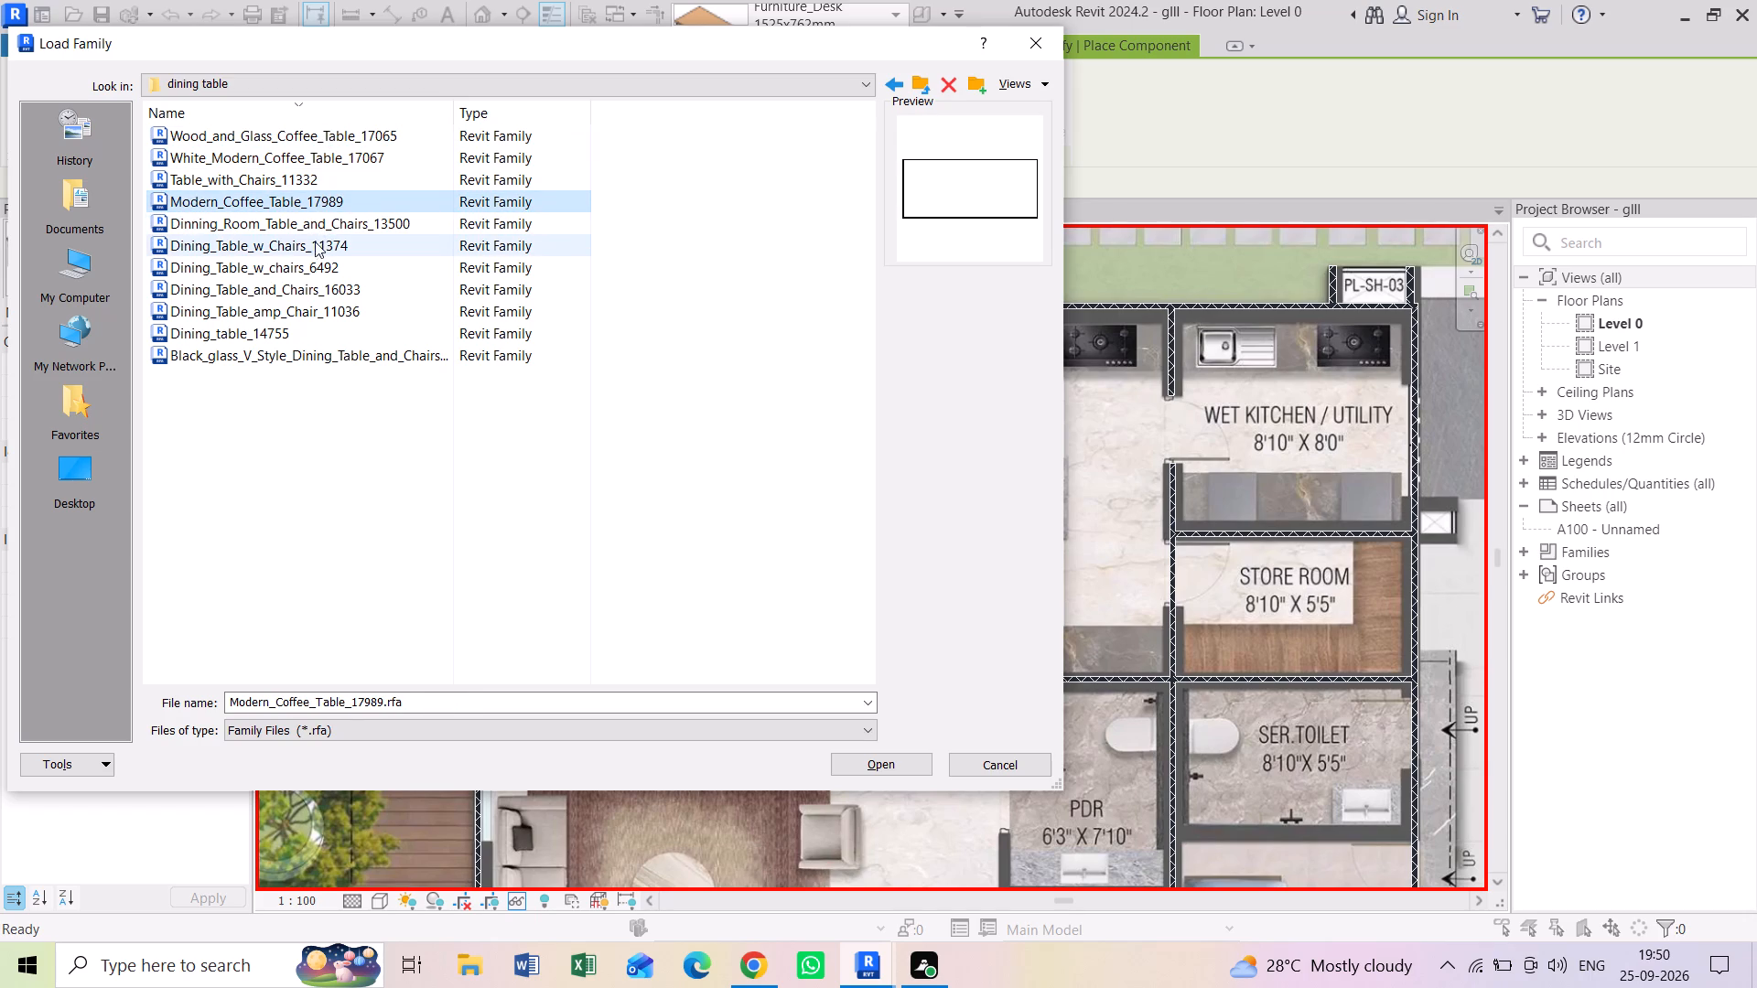
{"action": "left_click", "coordinate": [307, 252]}
{"action": "left_click", "coordinate": [317, 275]}
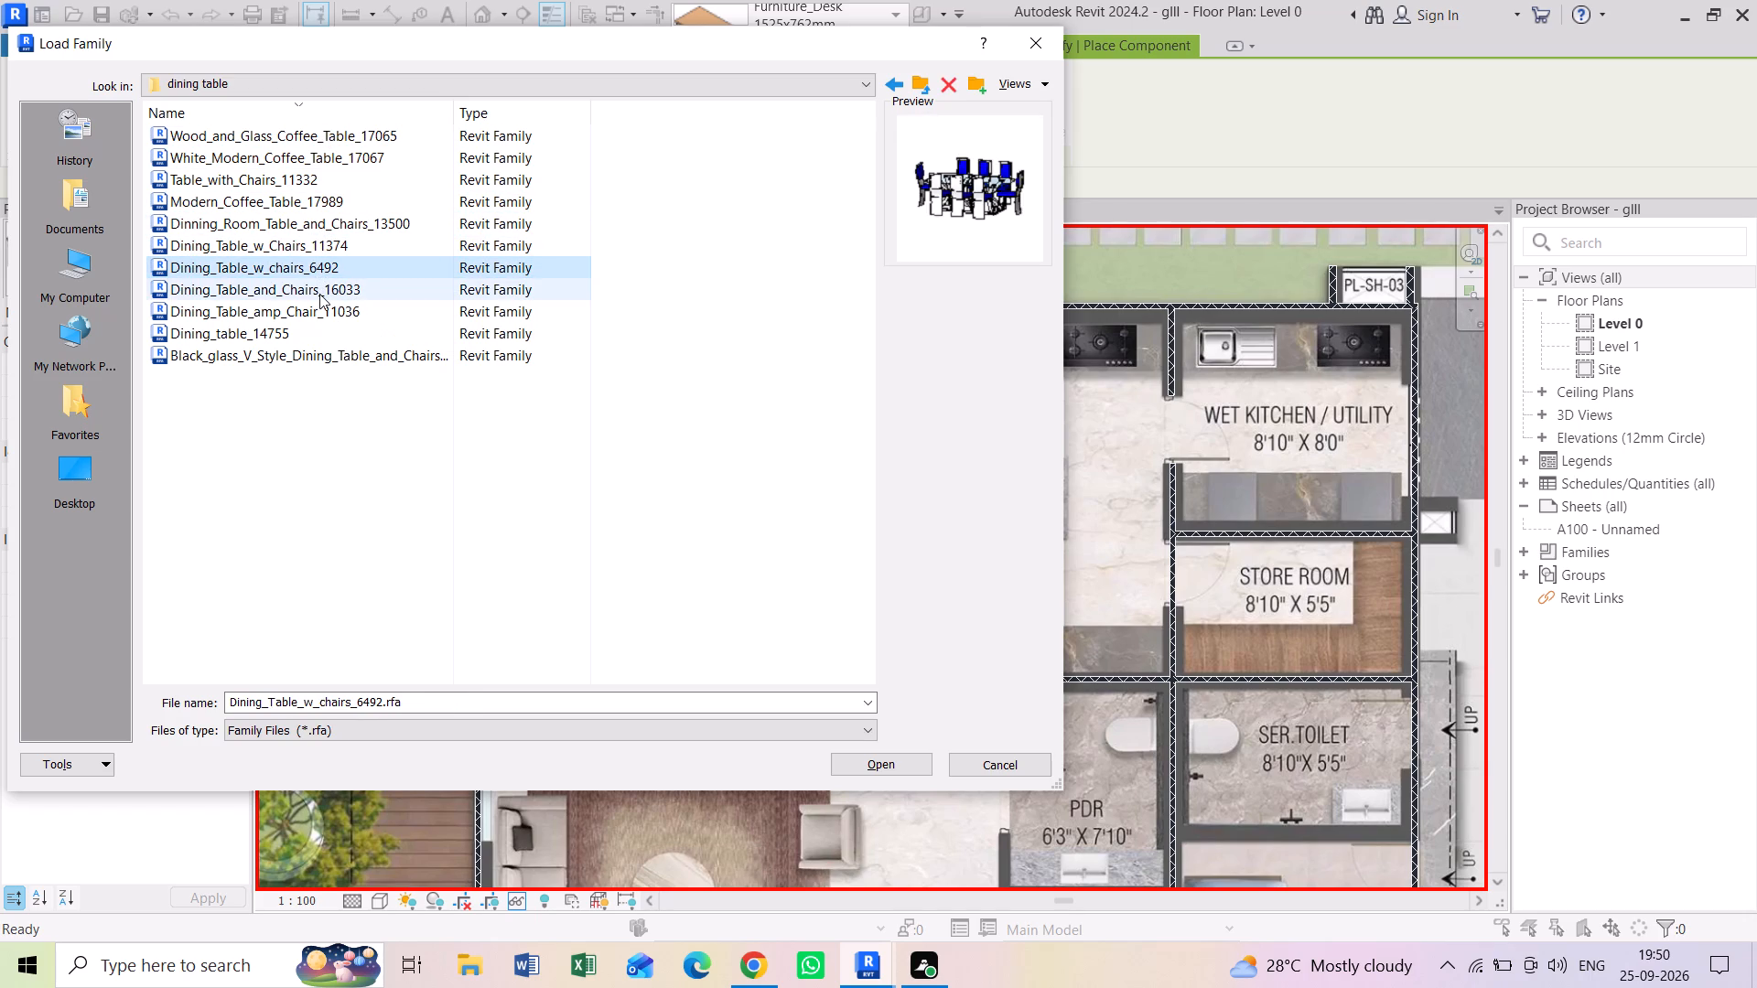
{"action": "left_click", "coordinate": [319, 295]}
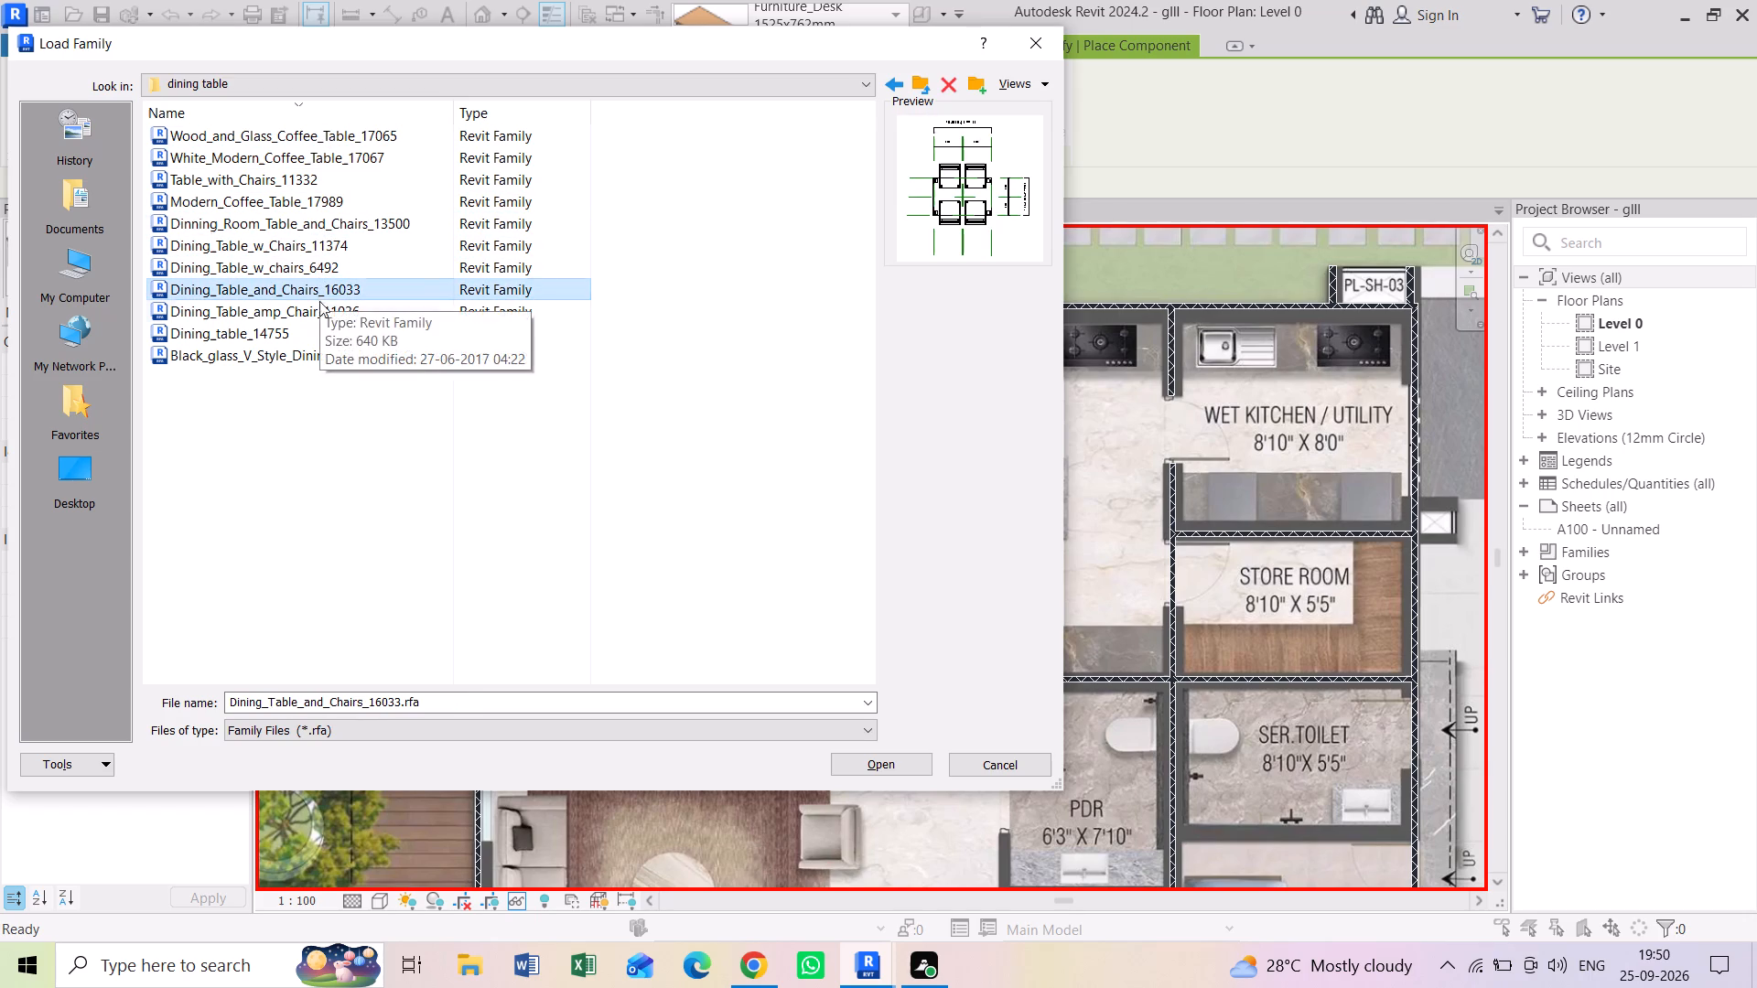
{"action": "left_click", "coordinate": [299, 311]}
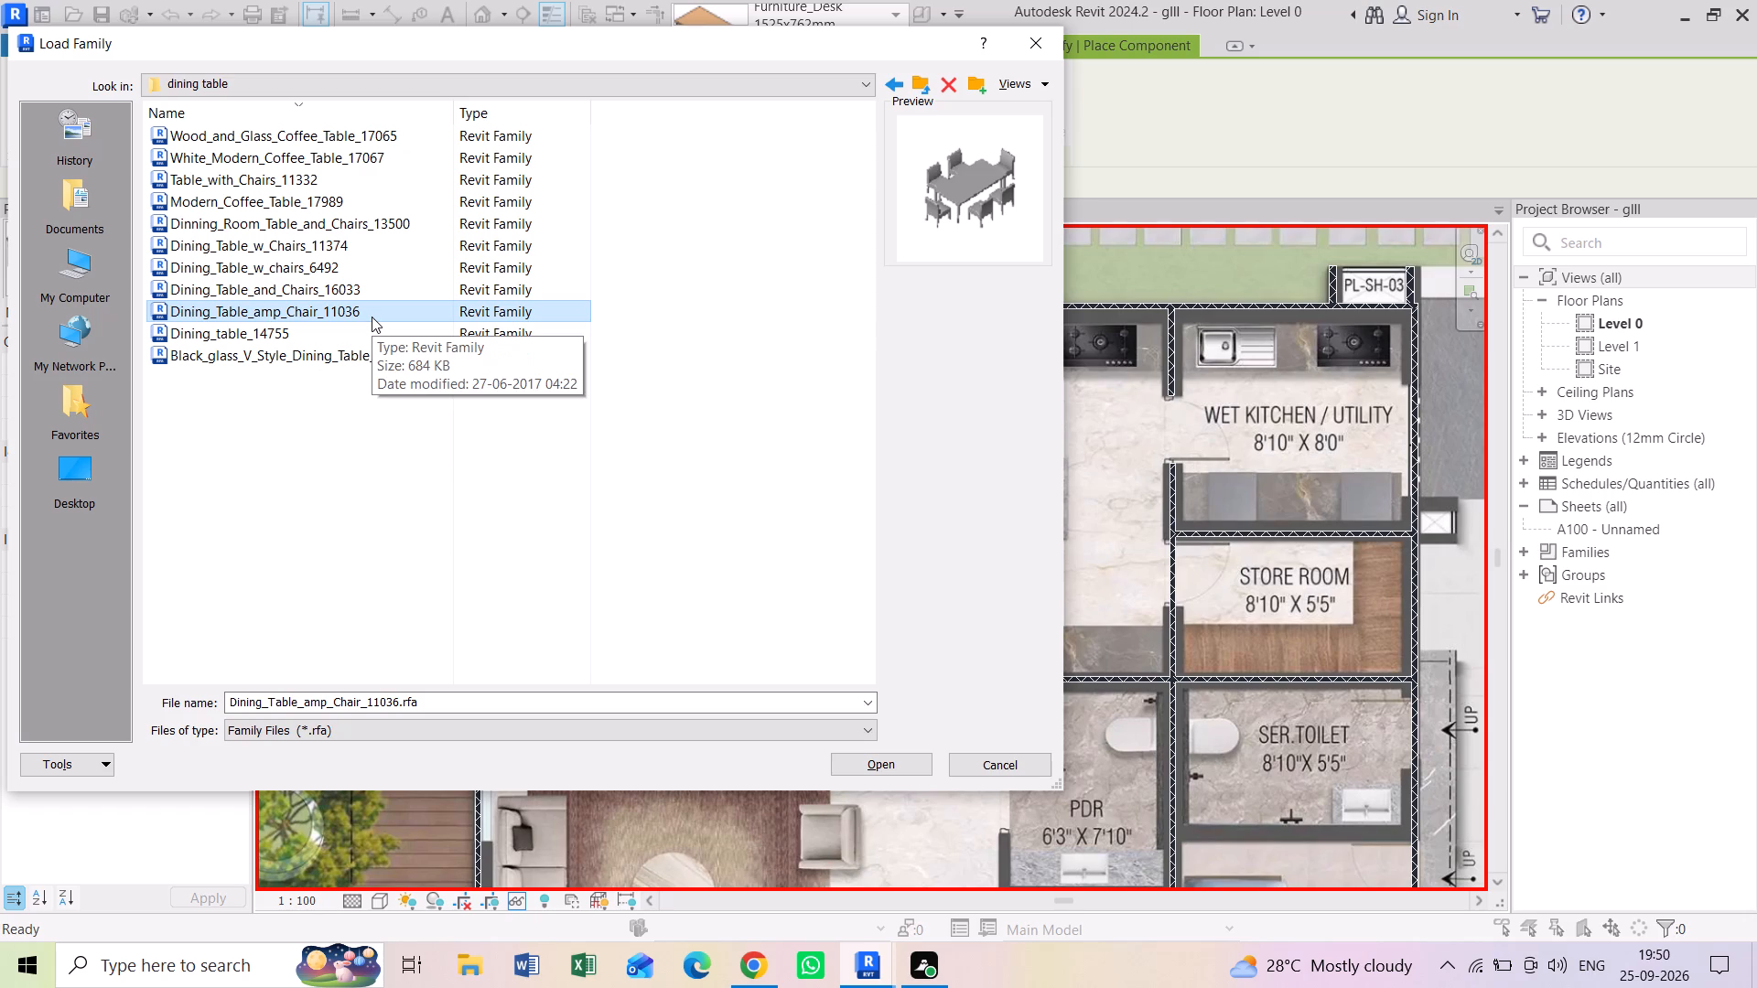
{"action": "left_click", "coordinate": [322, 335]}
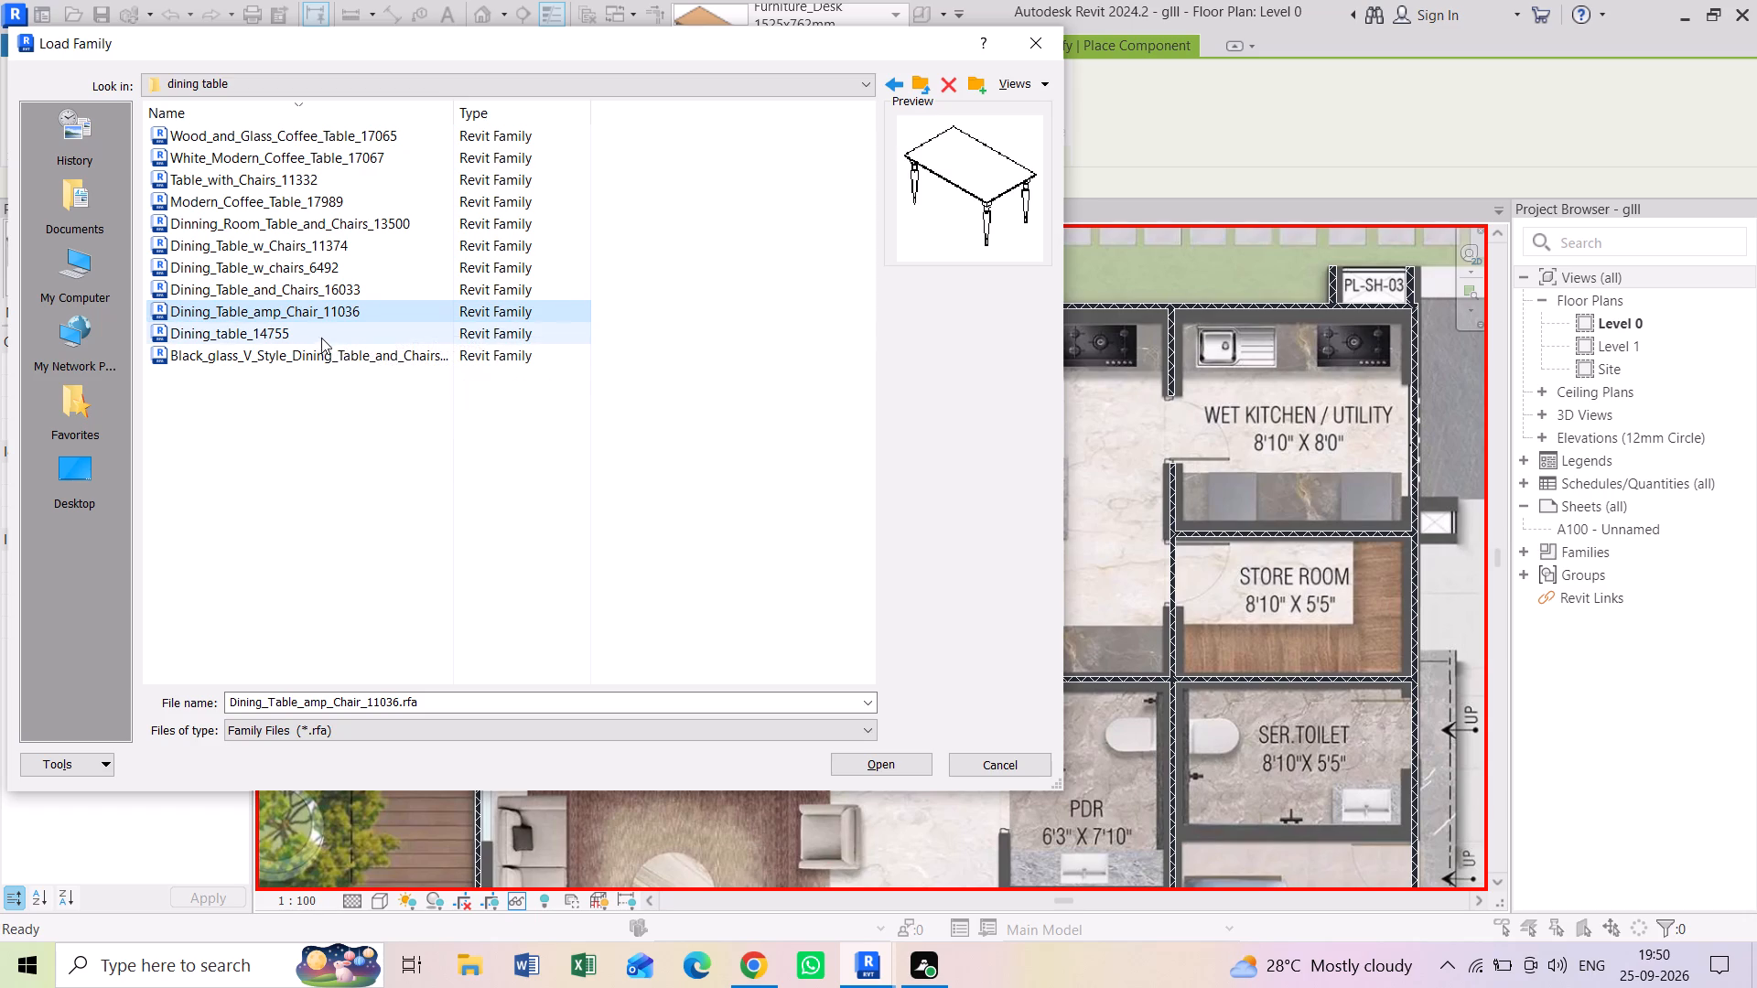
{"action": "left_click", "coordinate": [318, 349]}
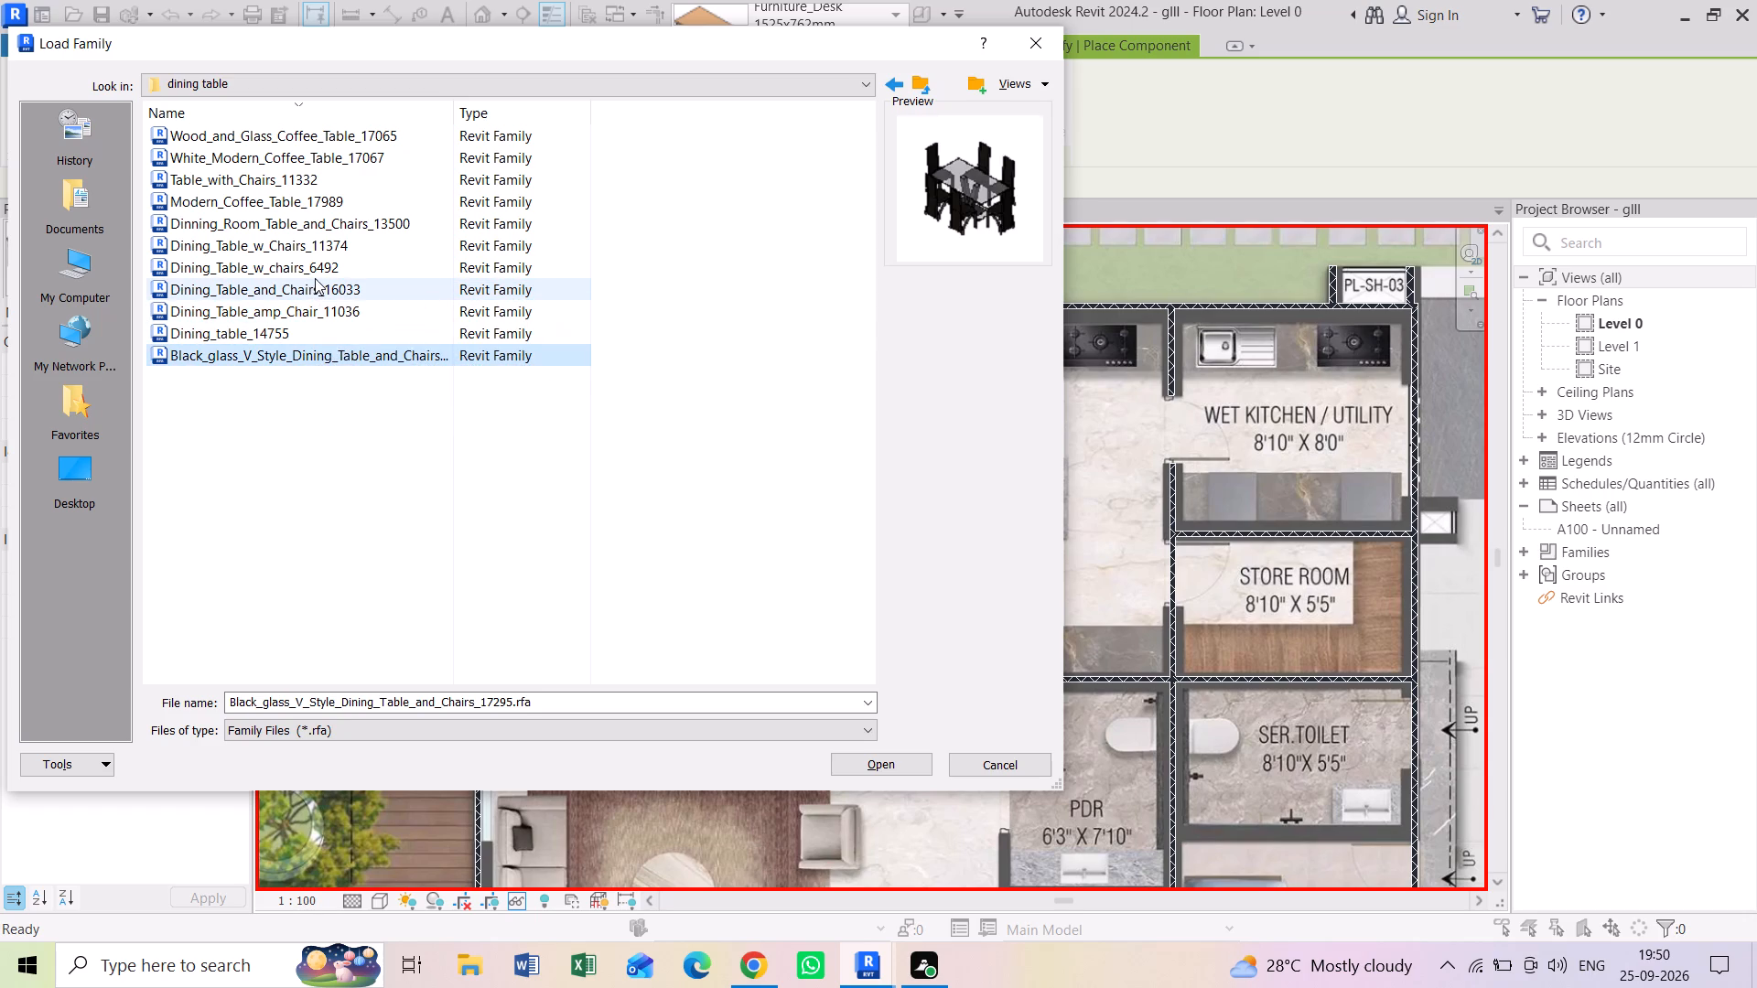
{"action": "left_click", "coordinate": [315, 278]}
{"action": "left_click", "coordinate": [308, 247]}
{"action": "left_click", "coordinate": [304, 232]}
{"action": "left_click", "coordinate": [297, 205]}
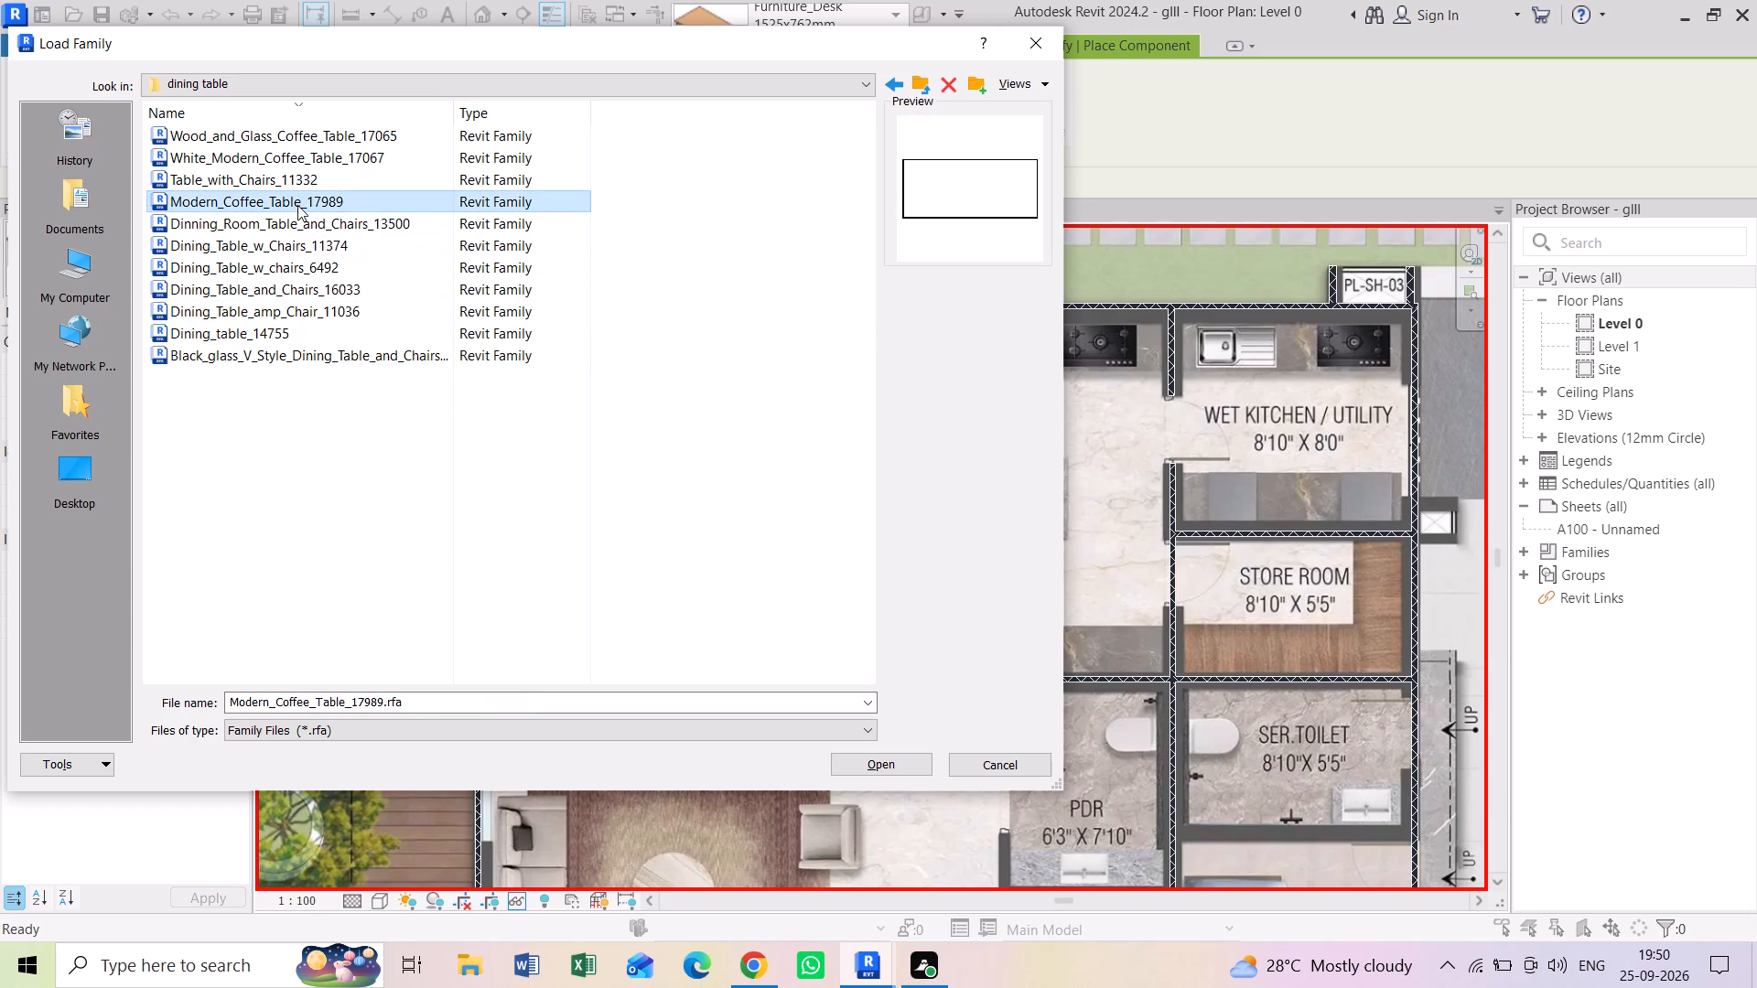
{"action": "left_click", "coordinate": [296, 184]}
{"action": "left_click", "coordinate": [301, 152]}
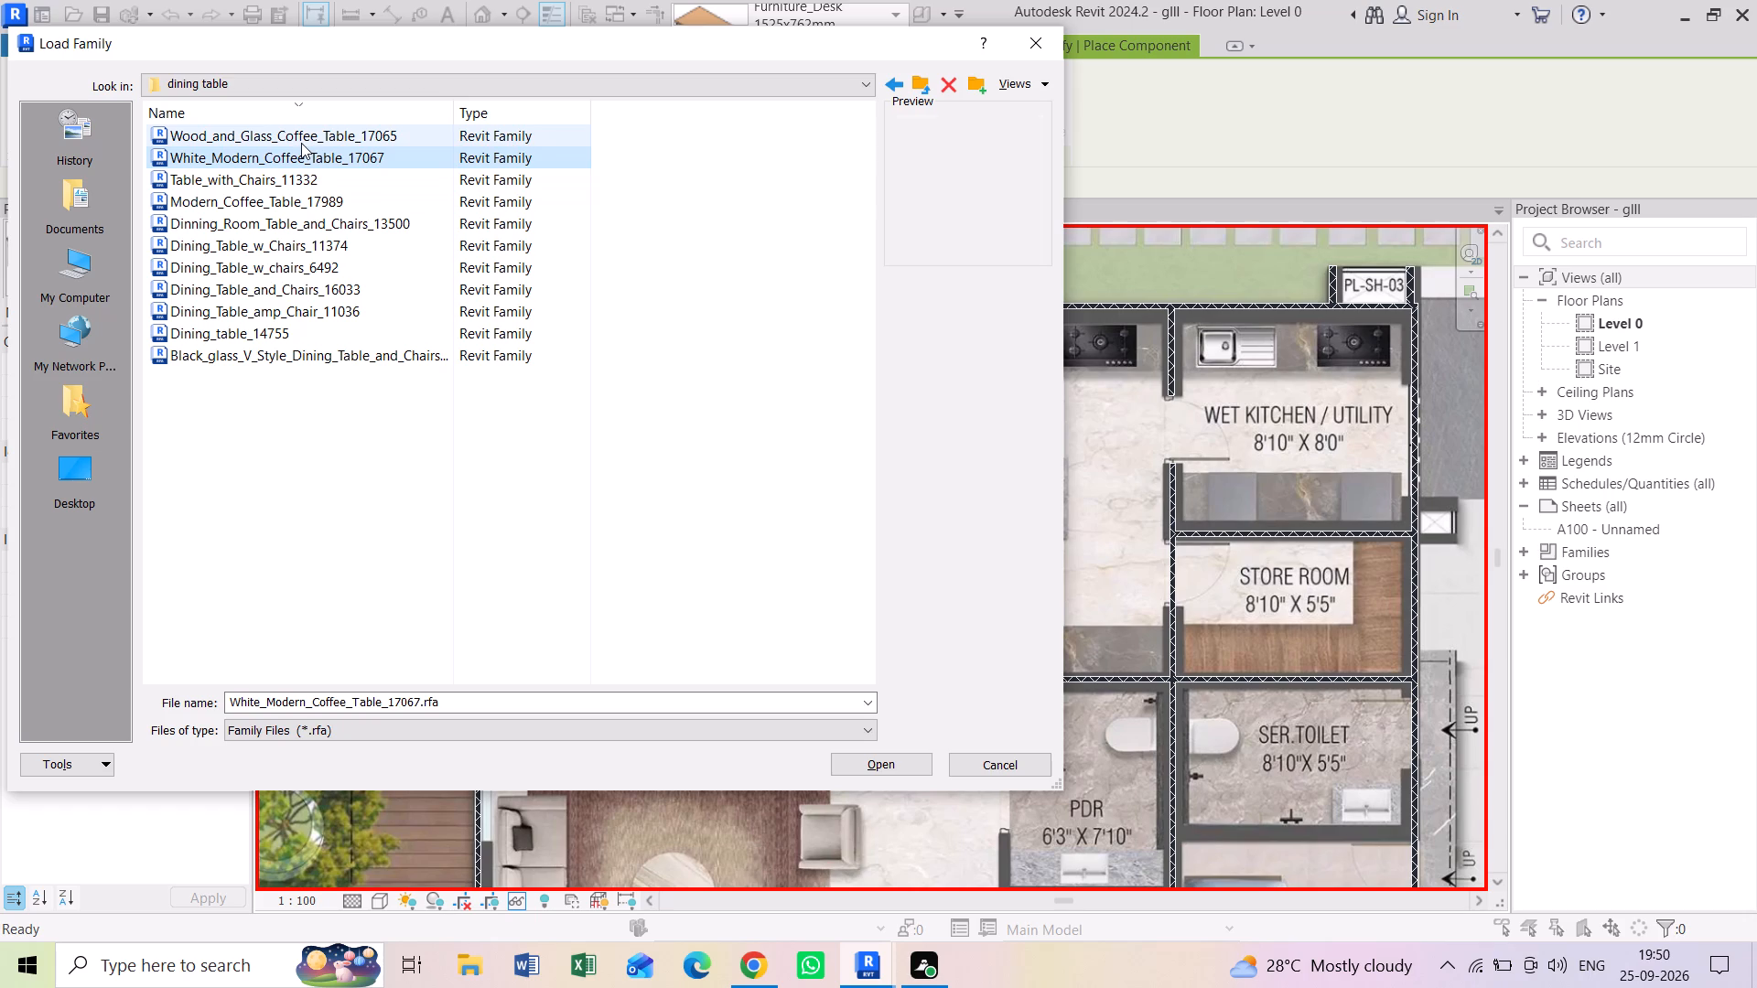
{"action": "left_click", "coordinate": [301, 143]}
{"action": "left_click", "coordinate": [307, 162]}
{"action": "left_click", "coordinate": [310, 188]}
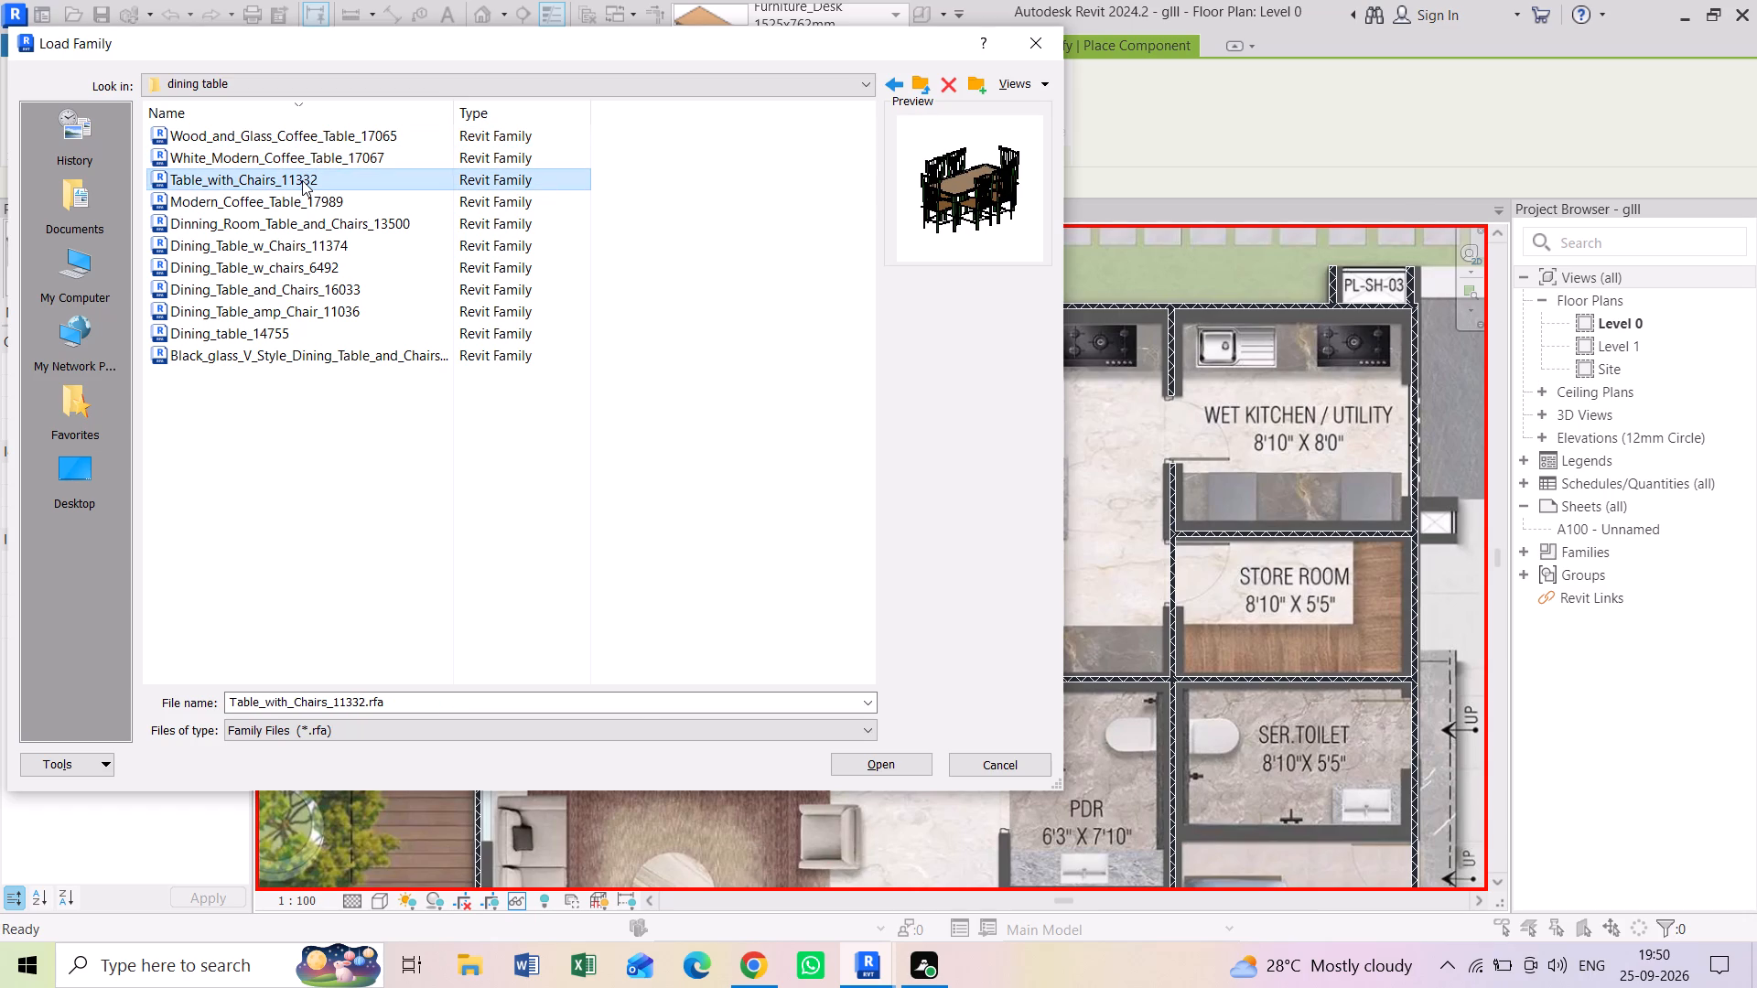
Load the Table_with_Chairs_11332 family and place one rotated instance over the drawn dining table in the Kitchen/Dining area.
{"action": "double_click", "coordinate": [302, 180]}
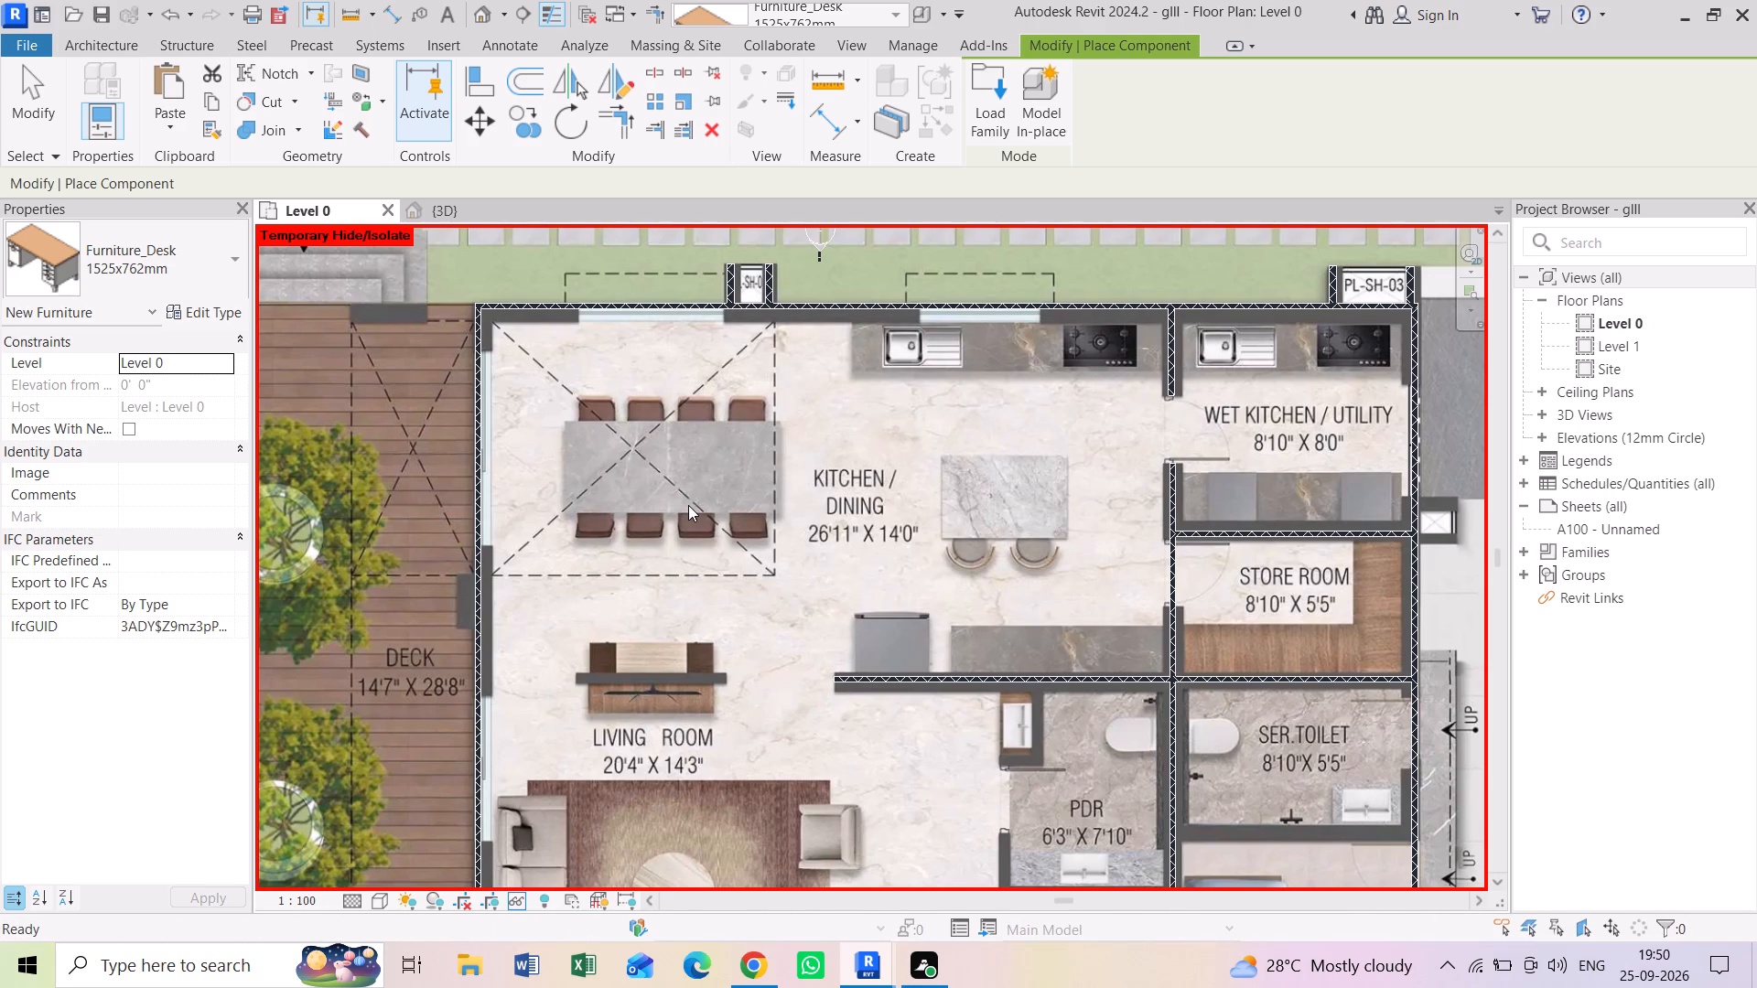
{"action": "scroll", "coordinate": [665, 535], "scroll_direction": "up", "scroll_amount": 2}
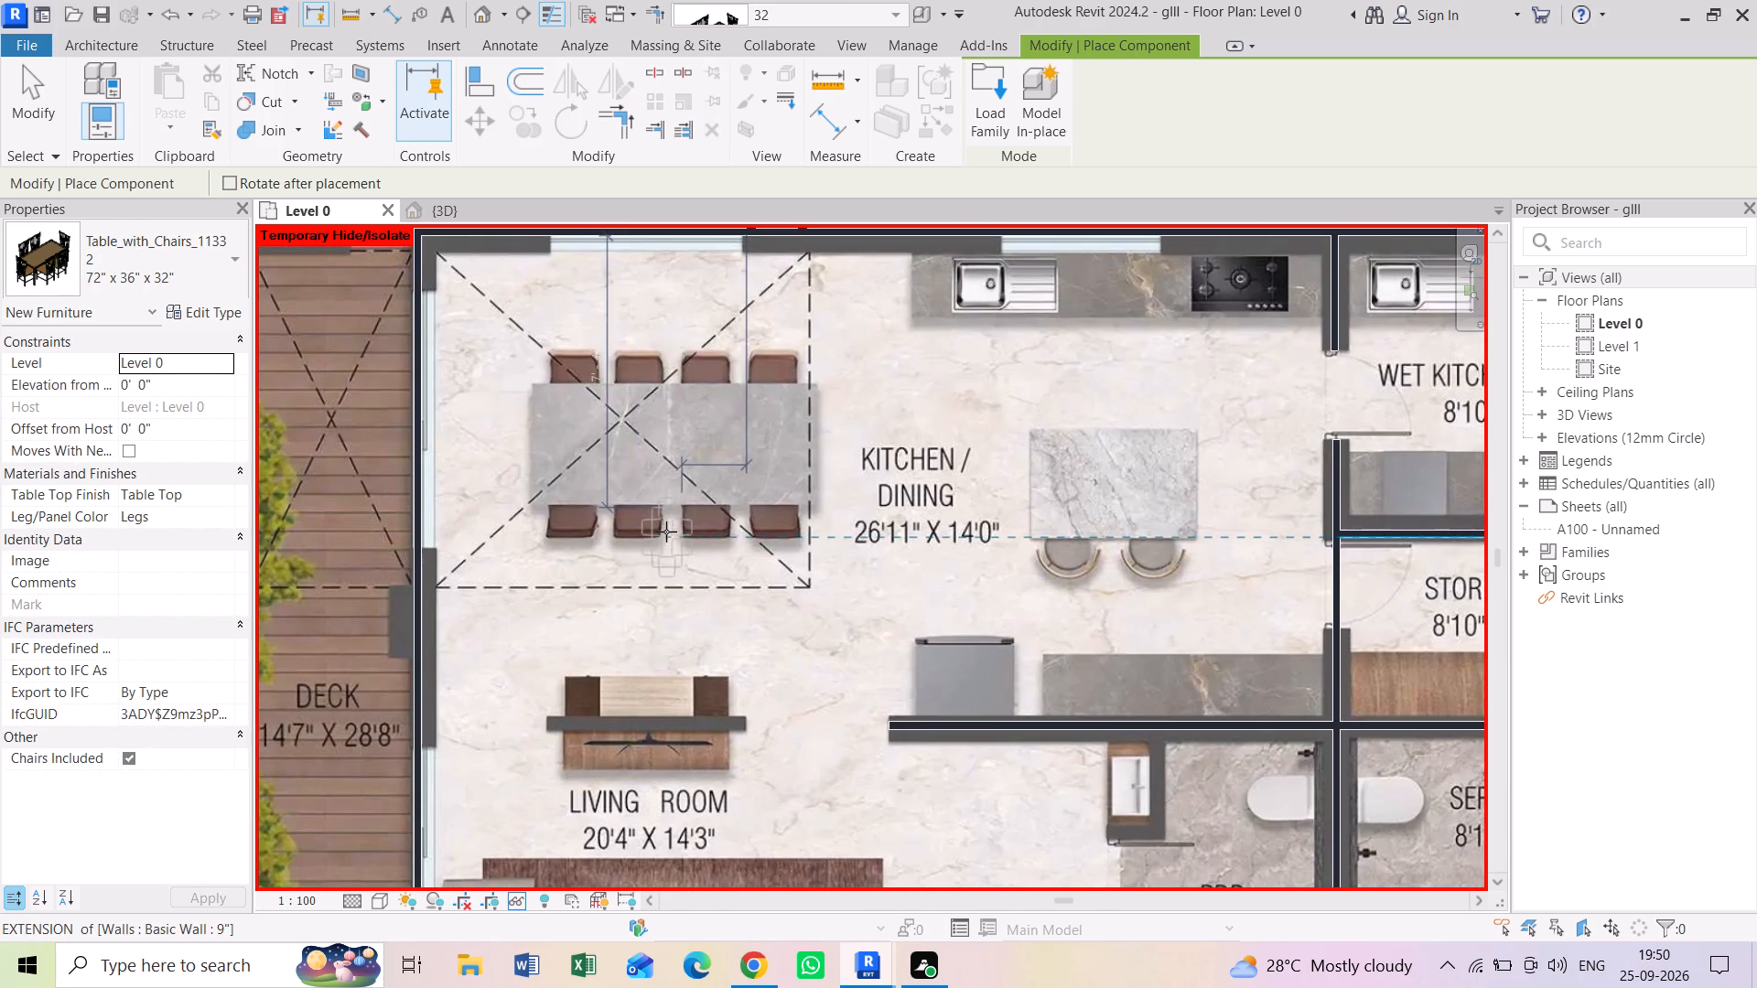
{"action": "key", "text": "space"}
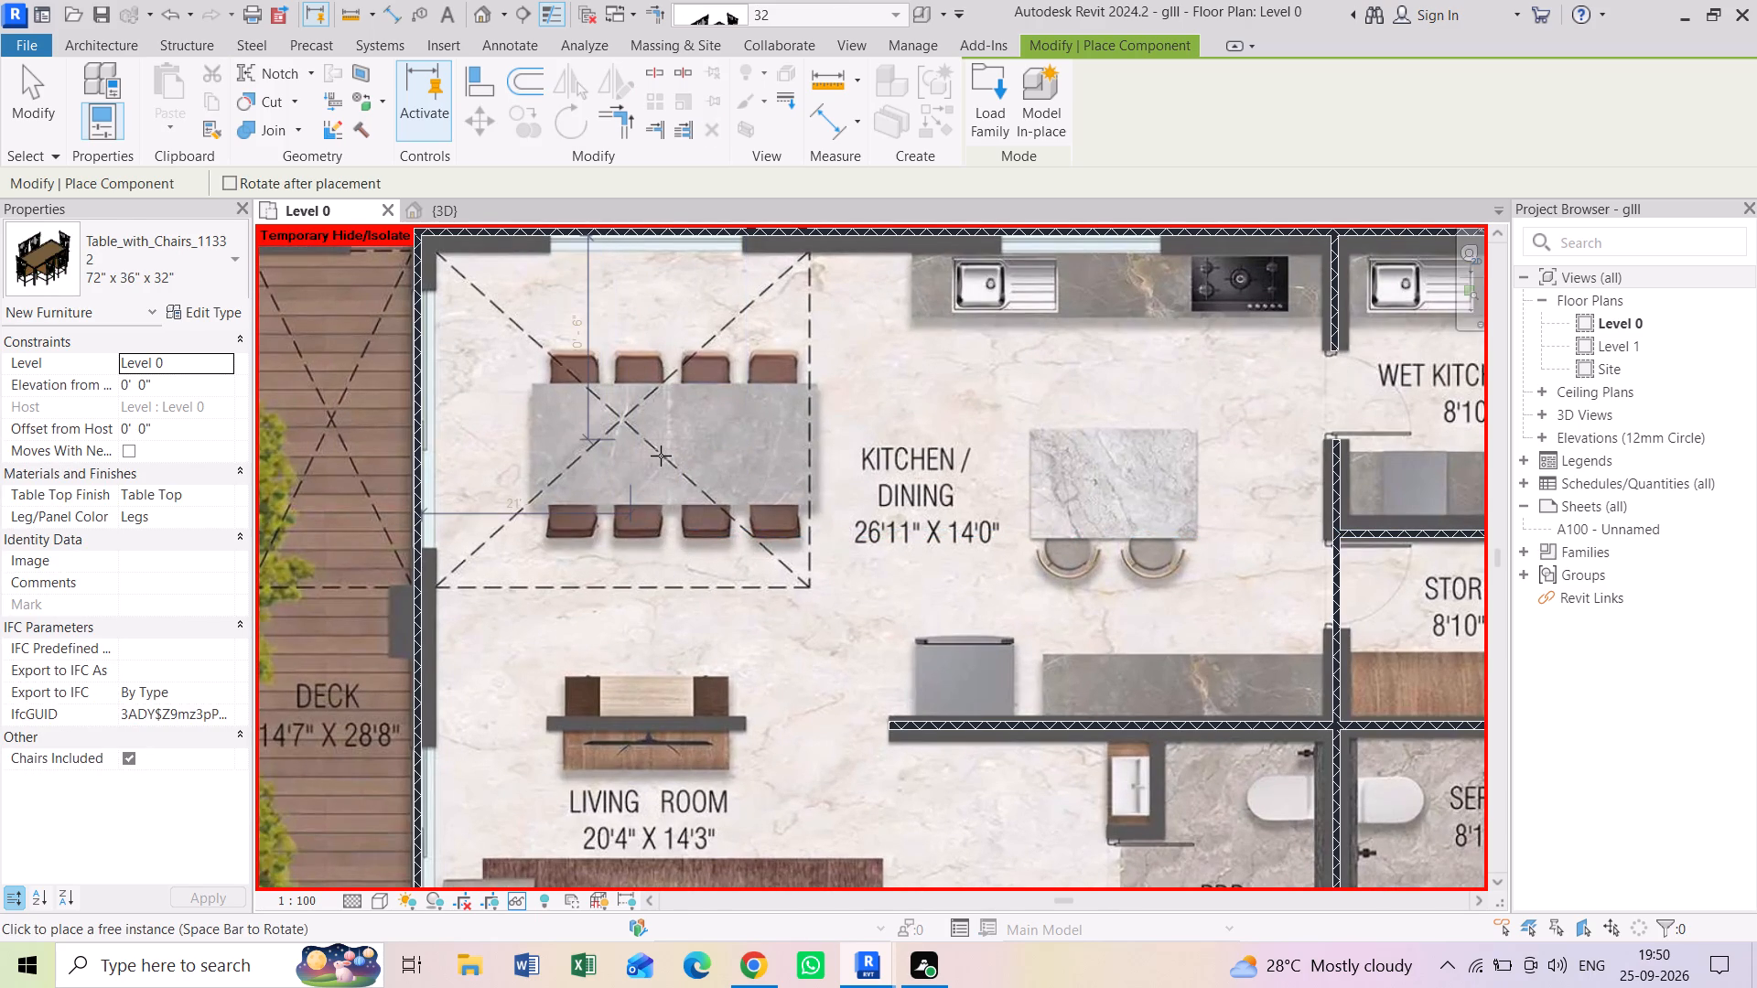
{"action": "scroll", "coordinate": [681, 445], "scroll_direction": "up", "scroll_amount": 4}
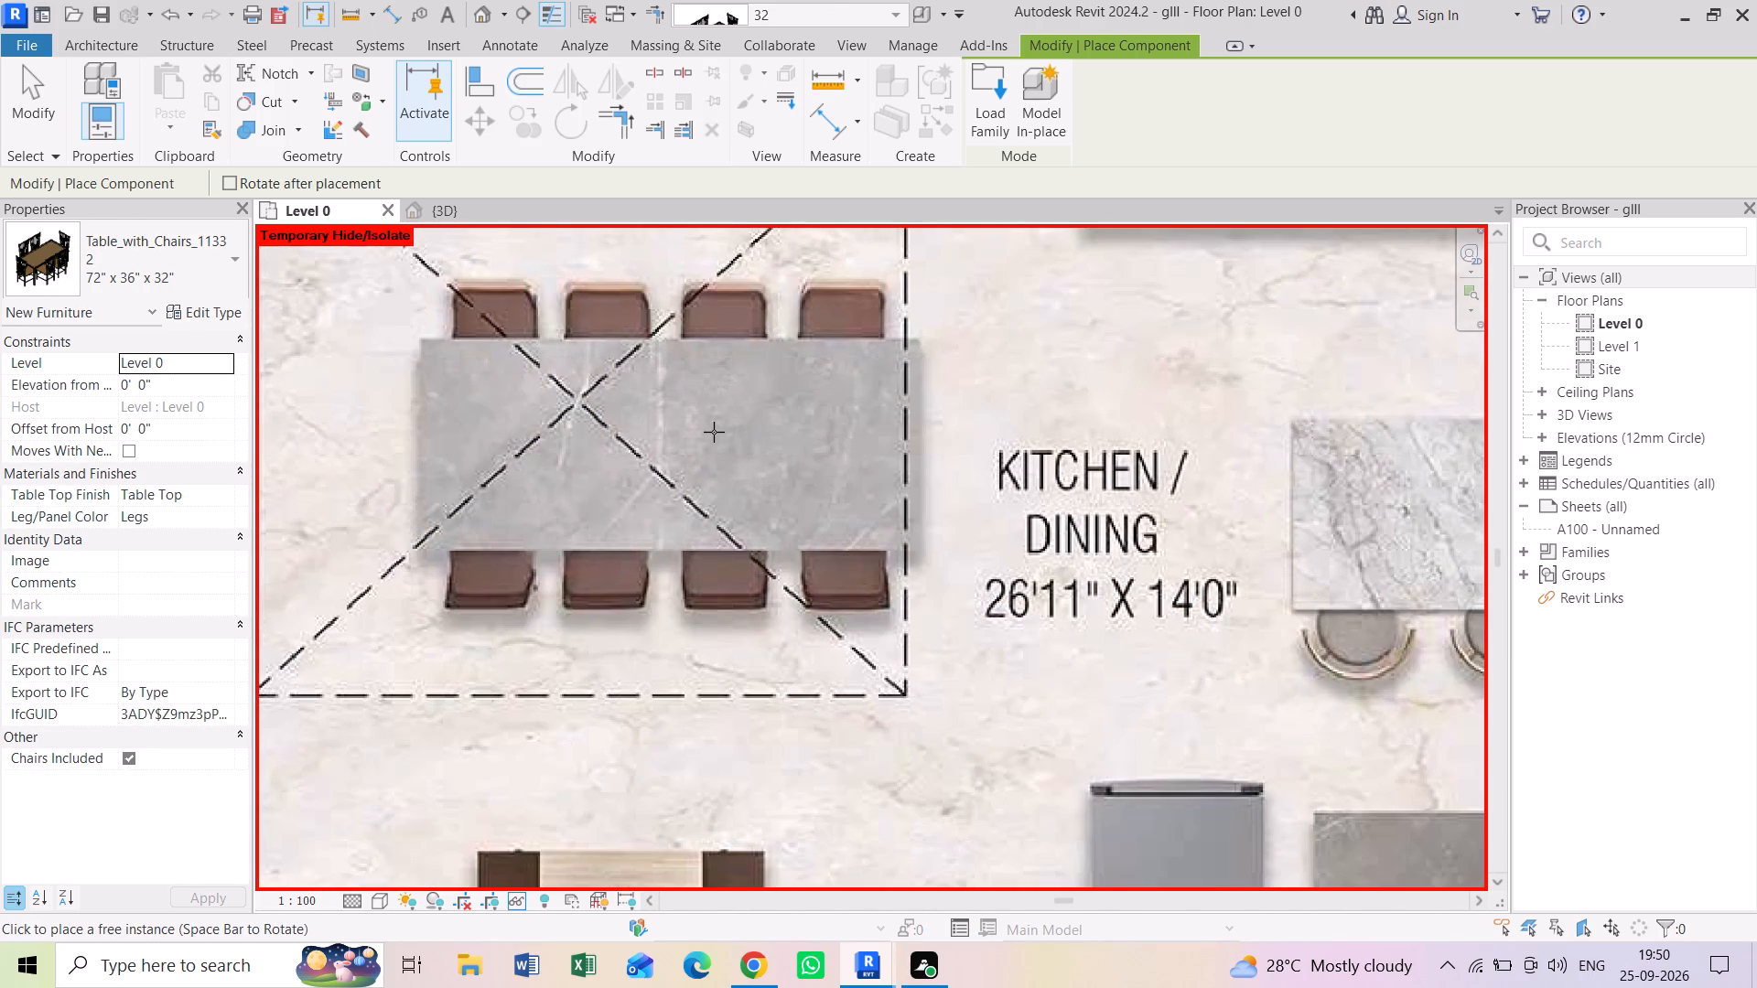
{"action": "scroll", "coordinate": [714, 432], "scroll_direction": "up", "scroll_amount": 5}
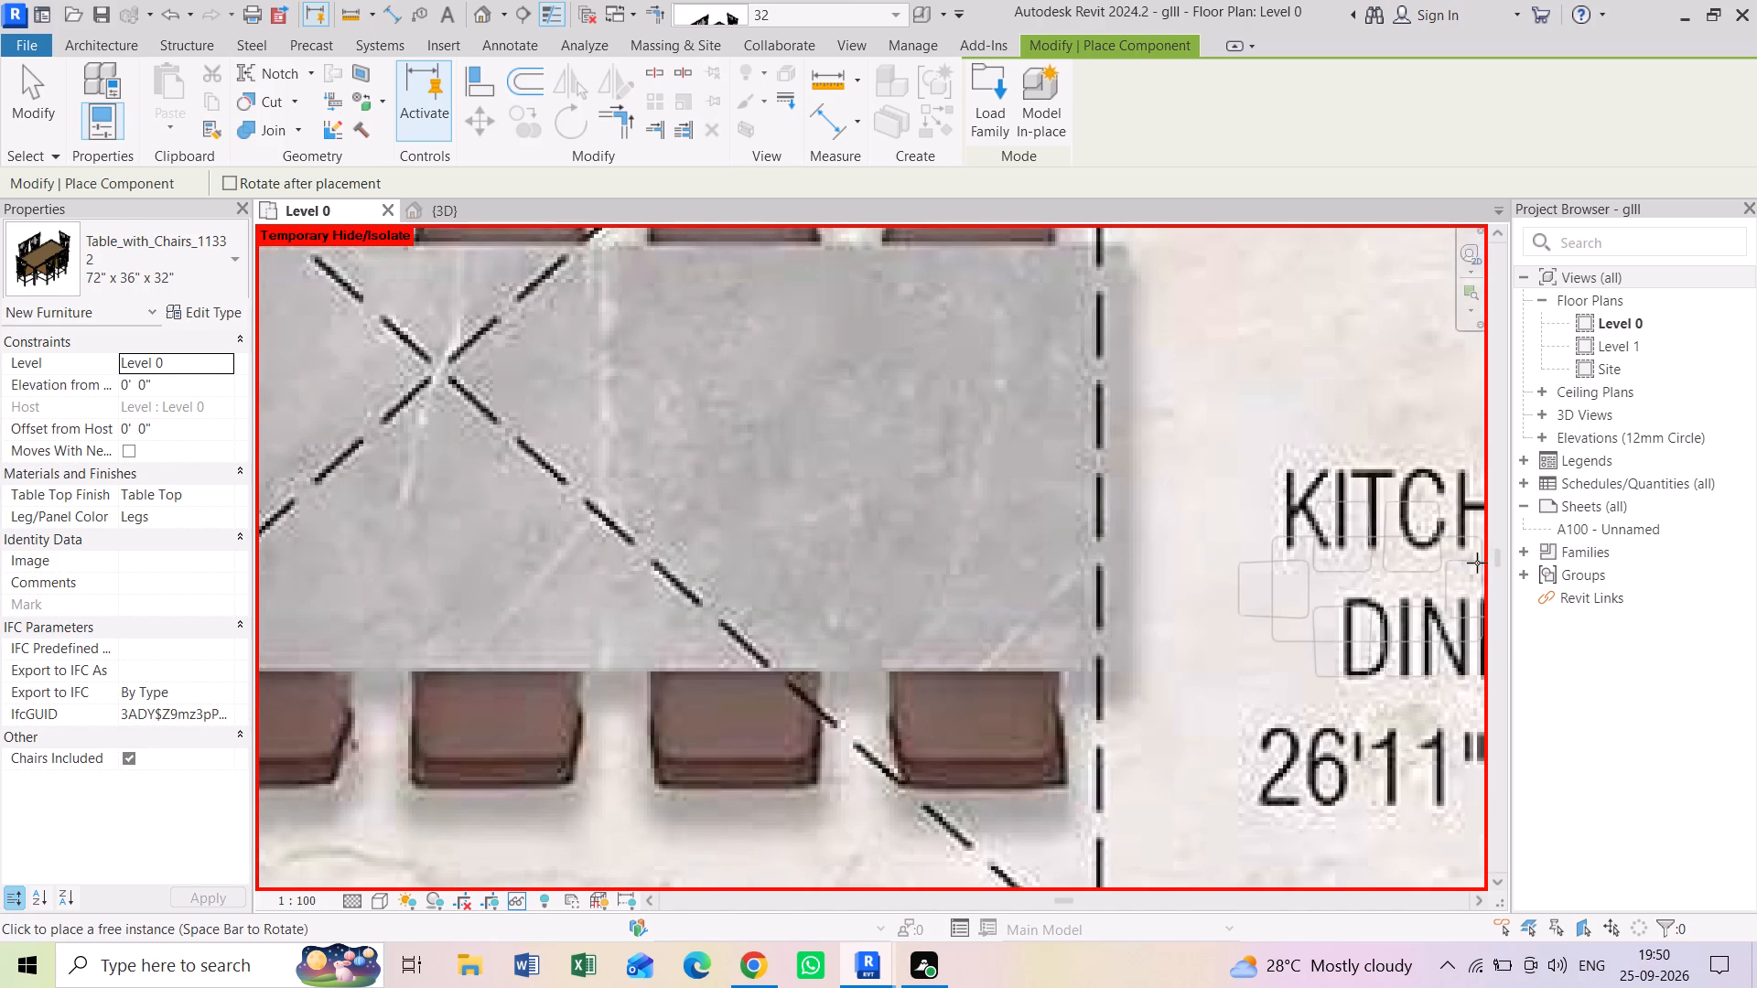
{"action": "scroll", "coordinate": [484, 474], "scroll_direction": "down", "scroll_amount": 5}
{"action": "middle_click_drag", "start_coordinate": [485, 474], "coordinate": [784, 488]}
{"action": "scroll", "coordinate": [788, 485], "scroll_direction": "down", "scroll_amount": 2}
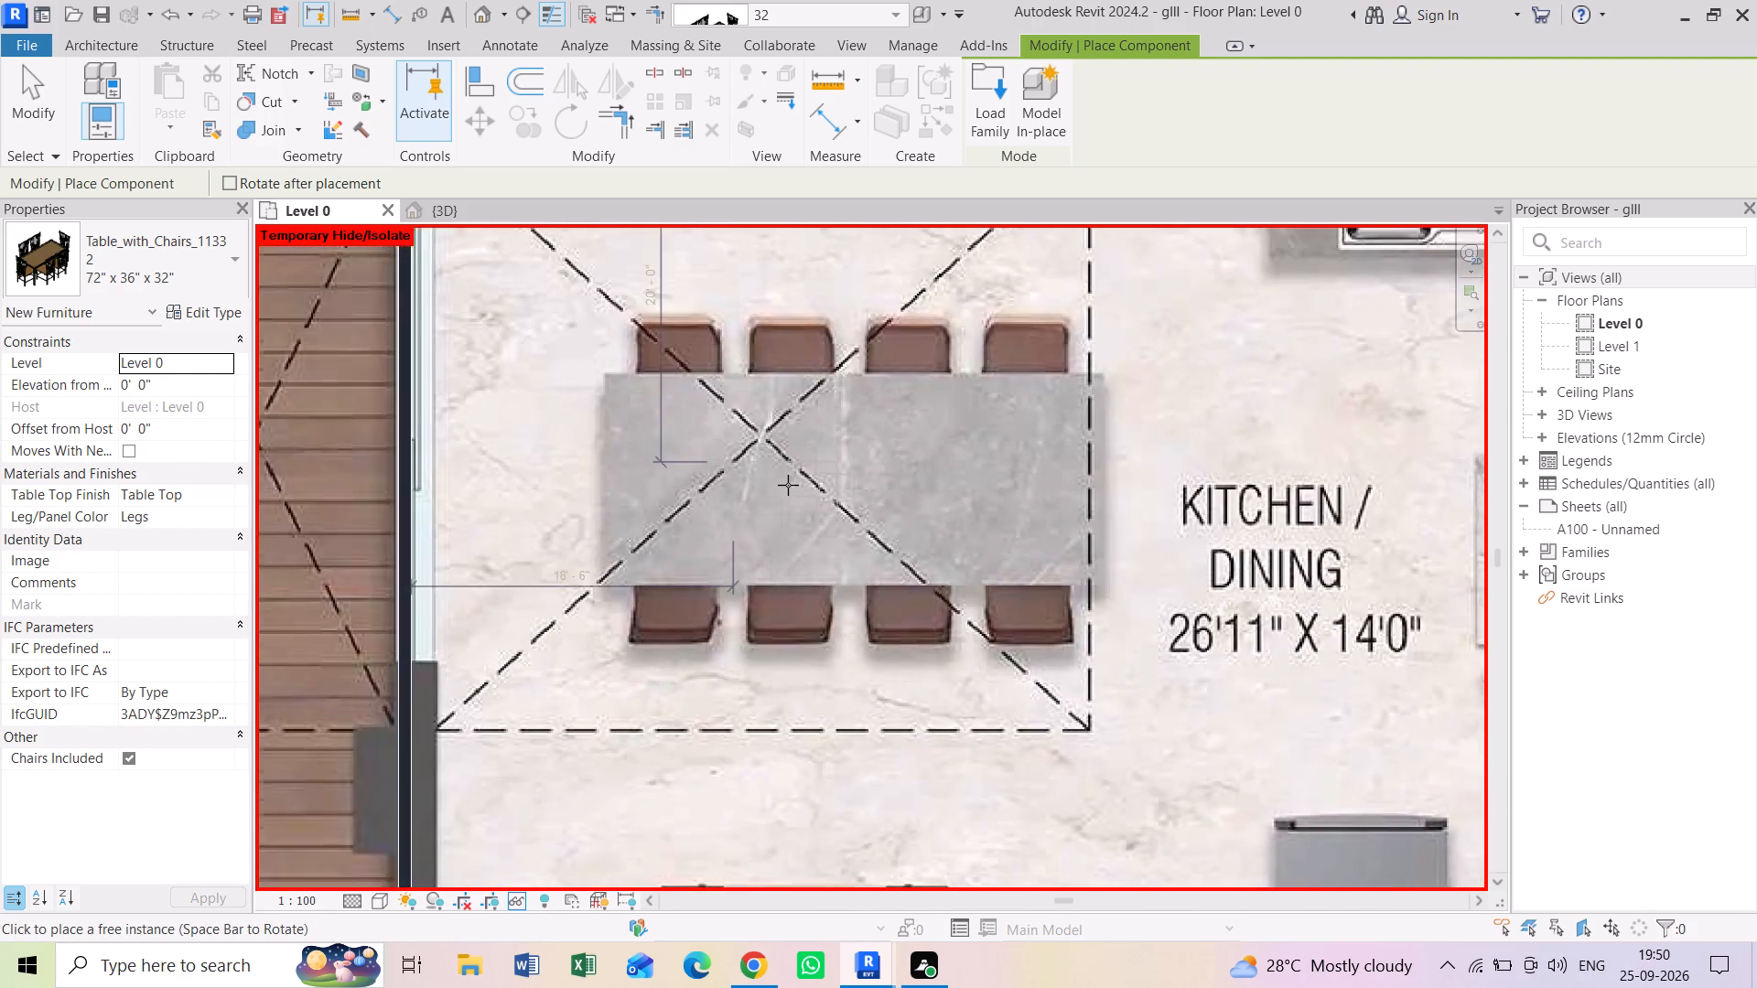
{"action": "scroll", "coordinate": [788, 485], "scroll_direction": "down", "scroll_amount": 1}
{"action": "left_click", "coordinate": [840, 478]}
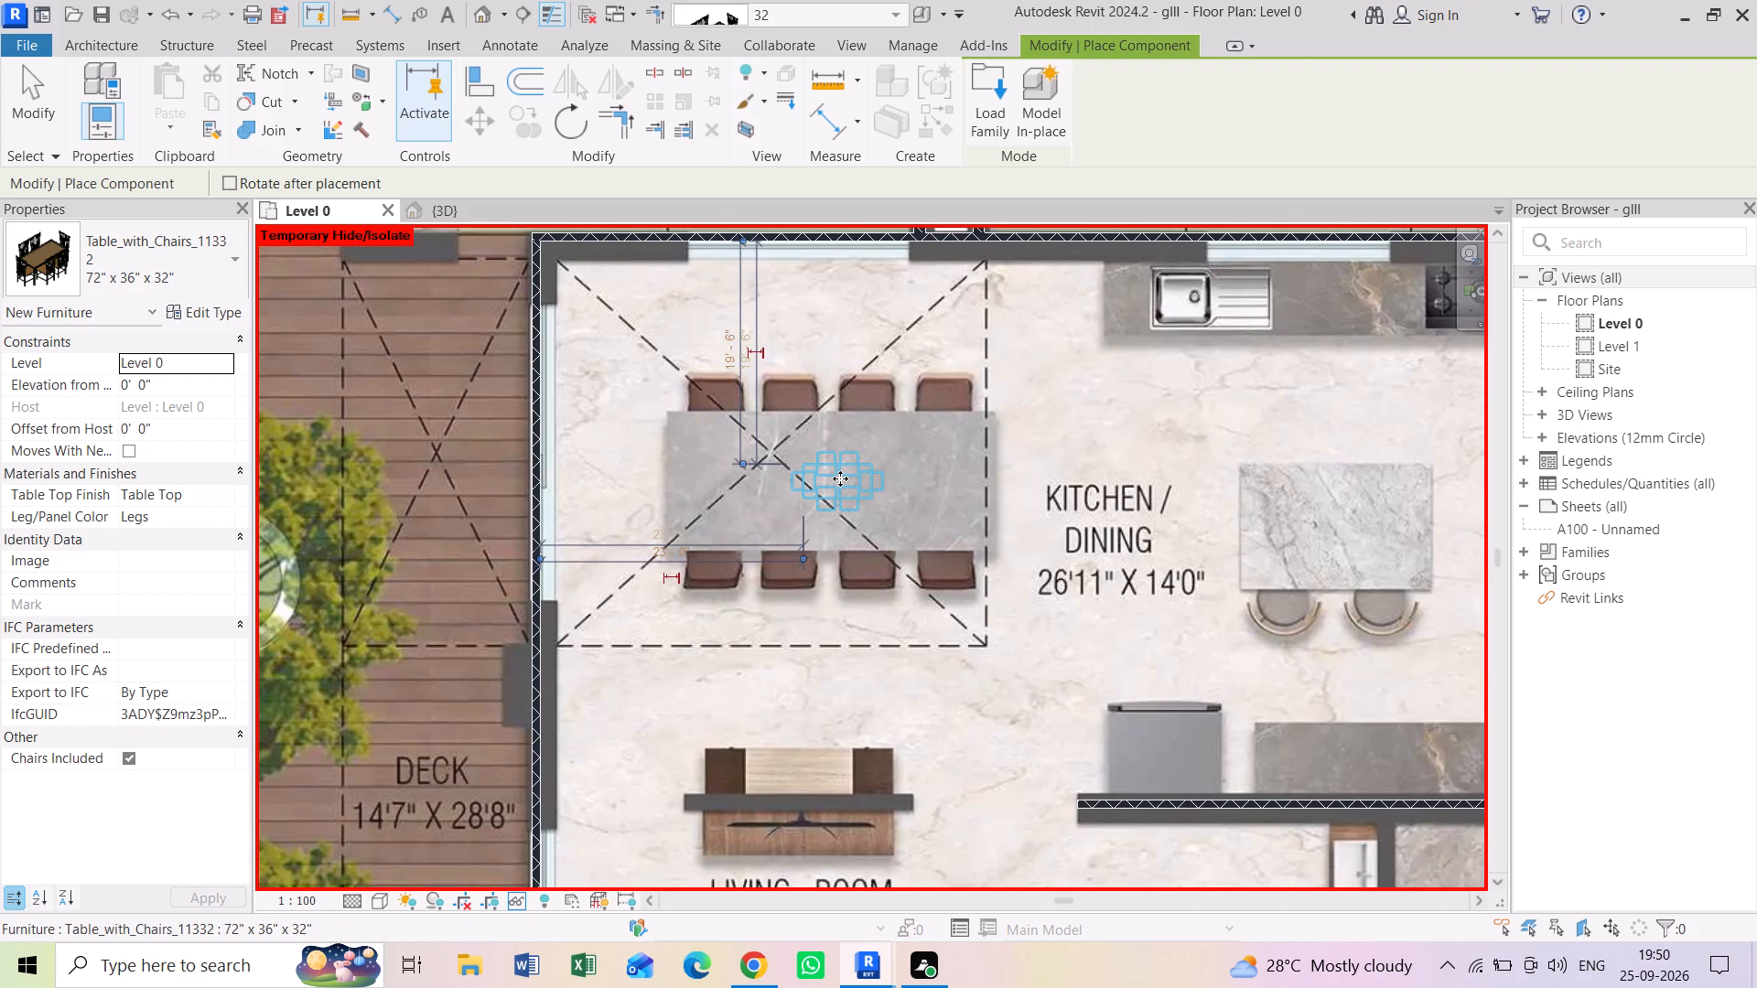
{"action": "key", "text": "Escape"}
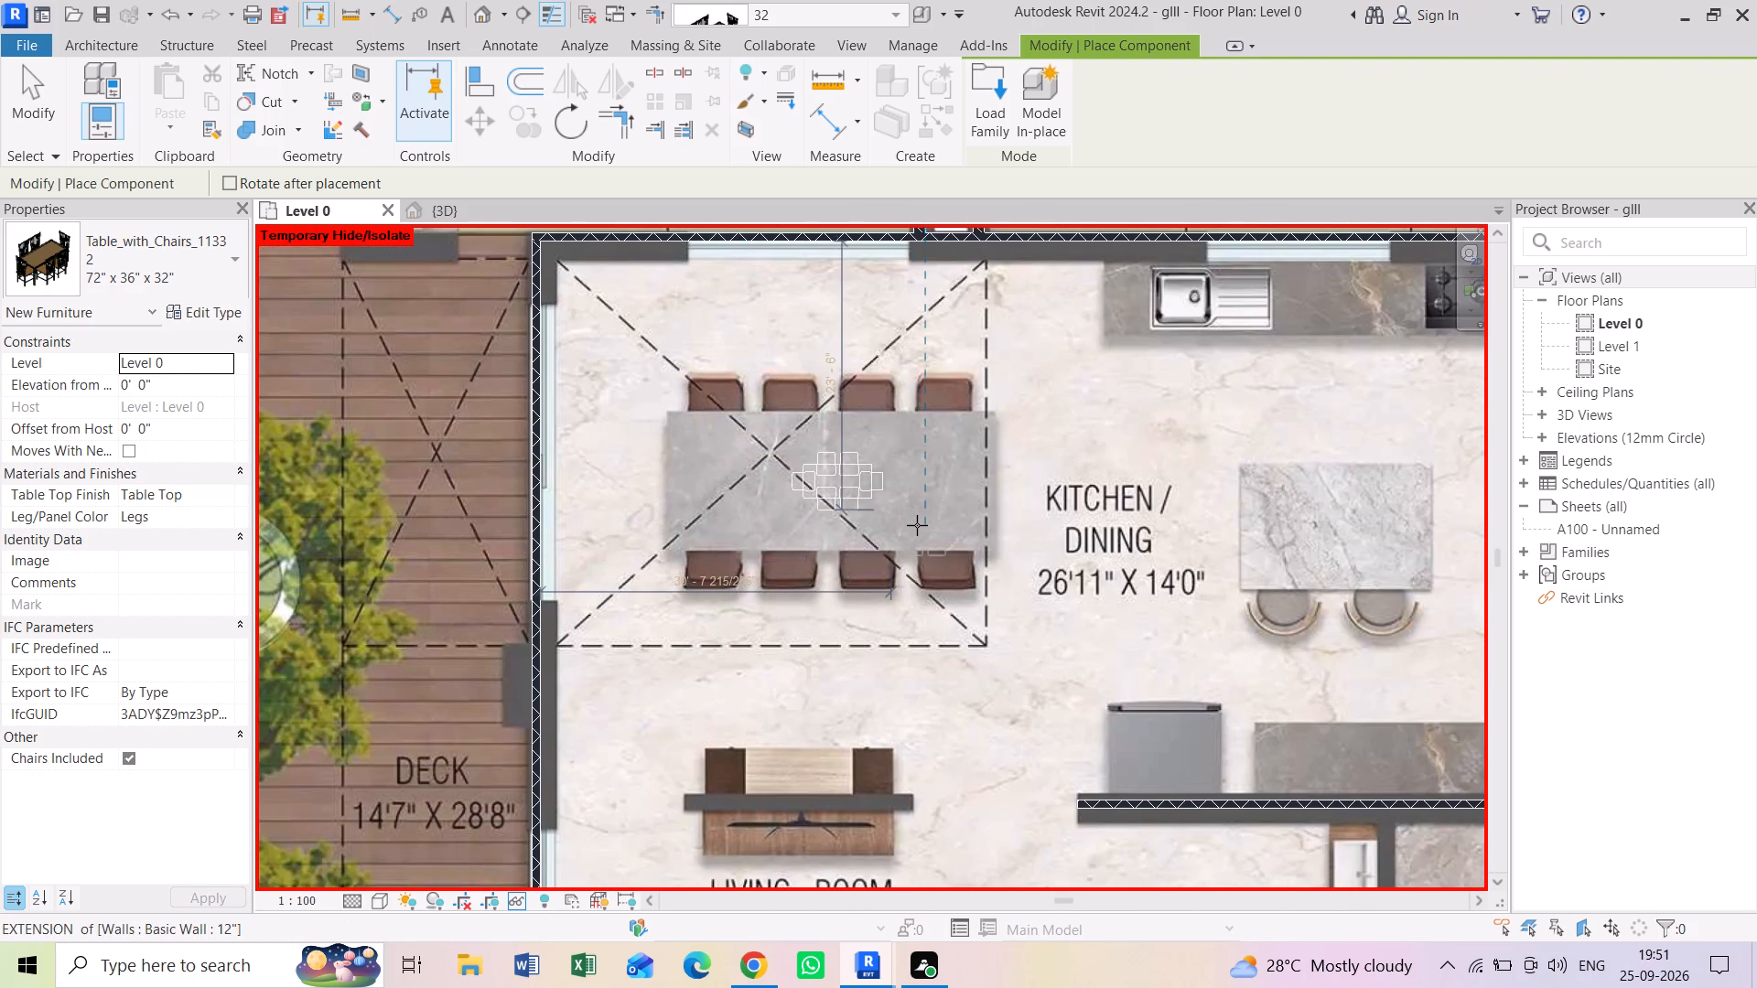
{"action": "key", "text": "Escape"}
{"action": "key", "text": "Escape"}
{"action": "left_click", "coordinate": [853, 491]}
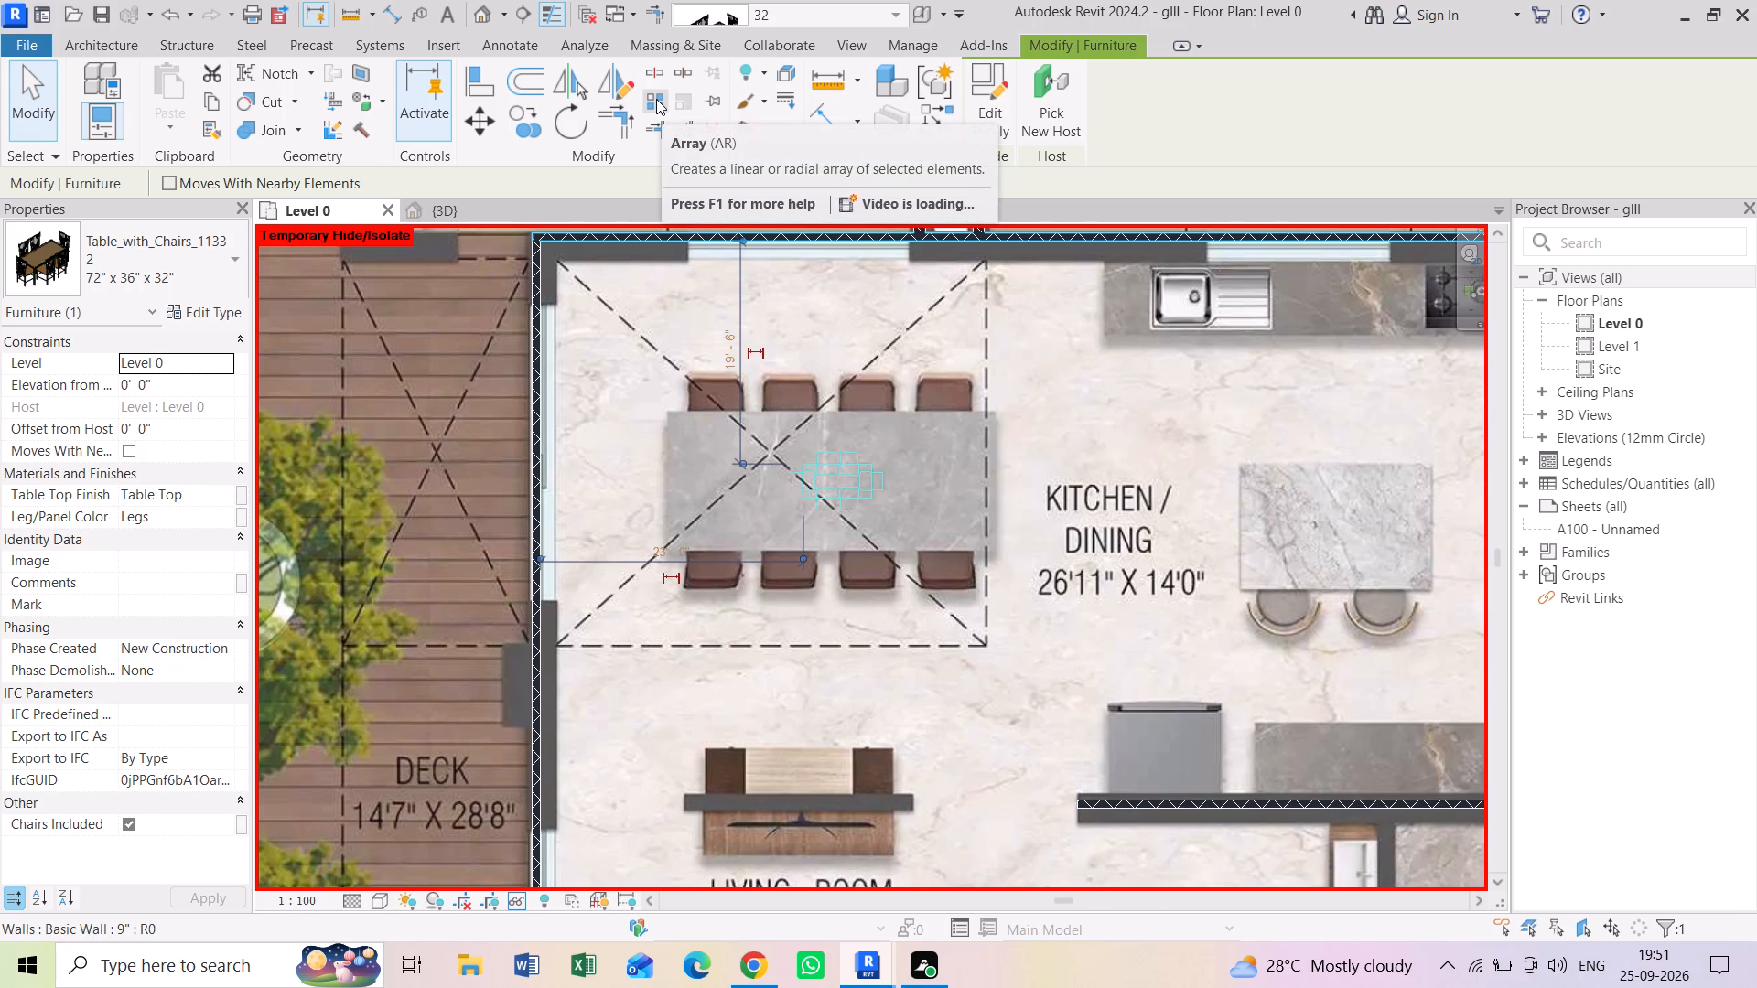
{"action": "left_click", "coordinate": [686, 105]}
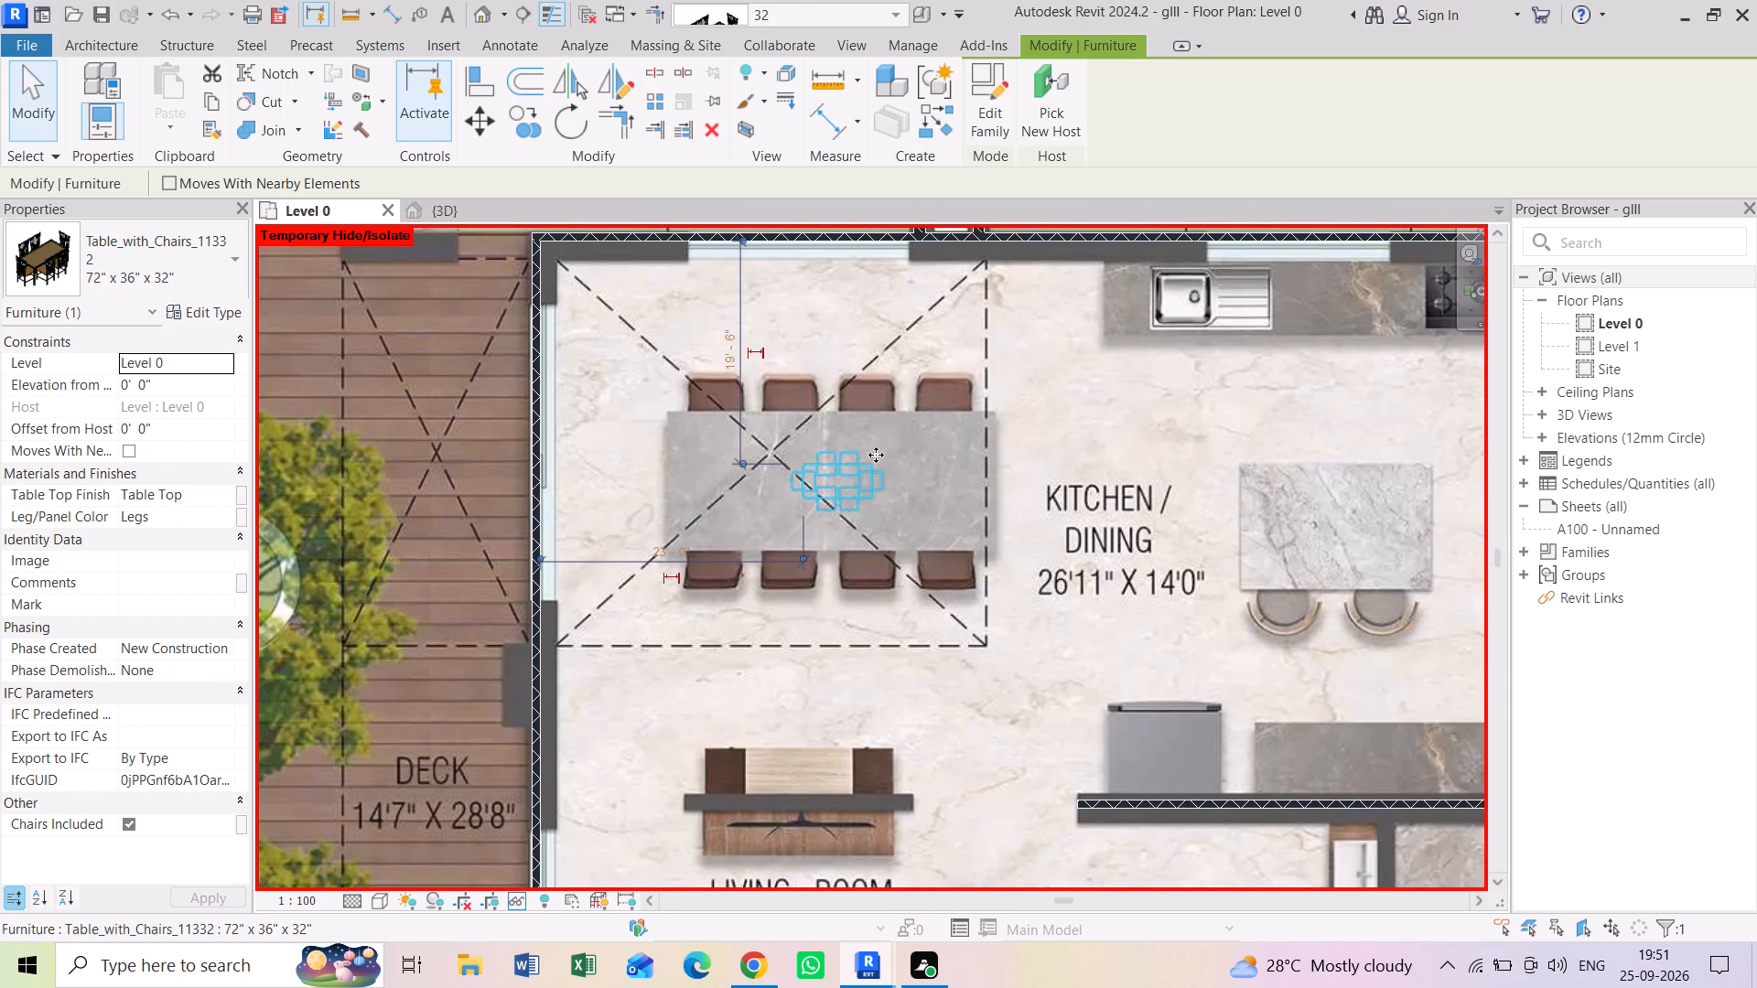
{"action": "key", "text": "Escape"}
Examine the placed dining table set and its scale relative to the surrounding walls in the 3D view.
{"action": "left_click", "coordinate": [416, 204]}
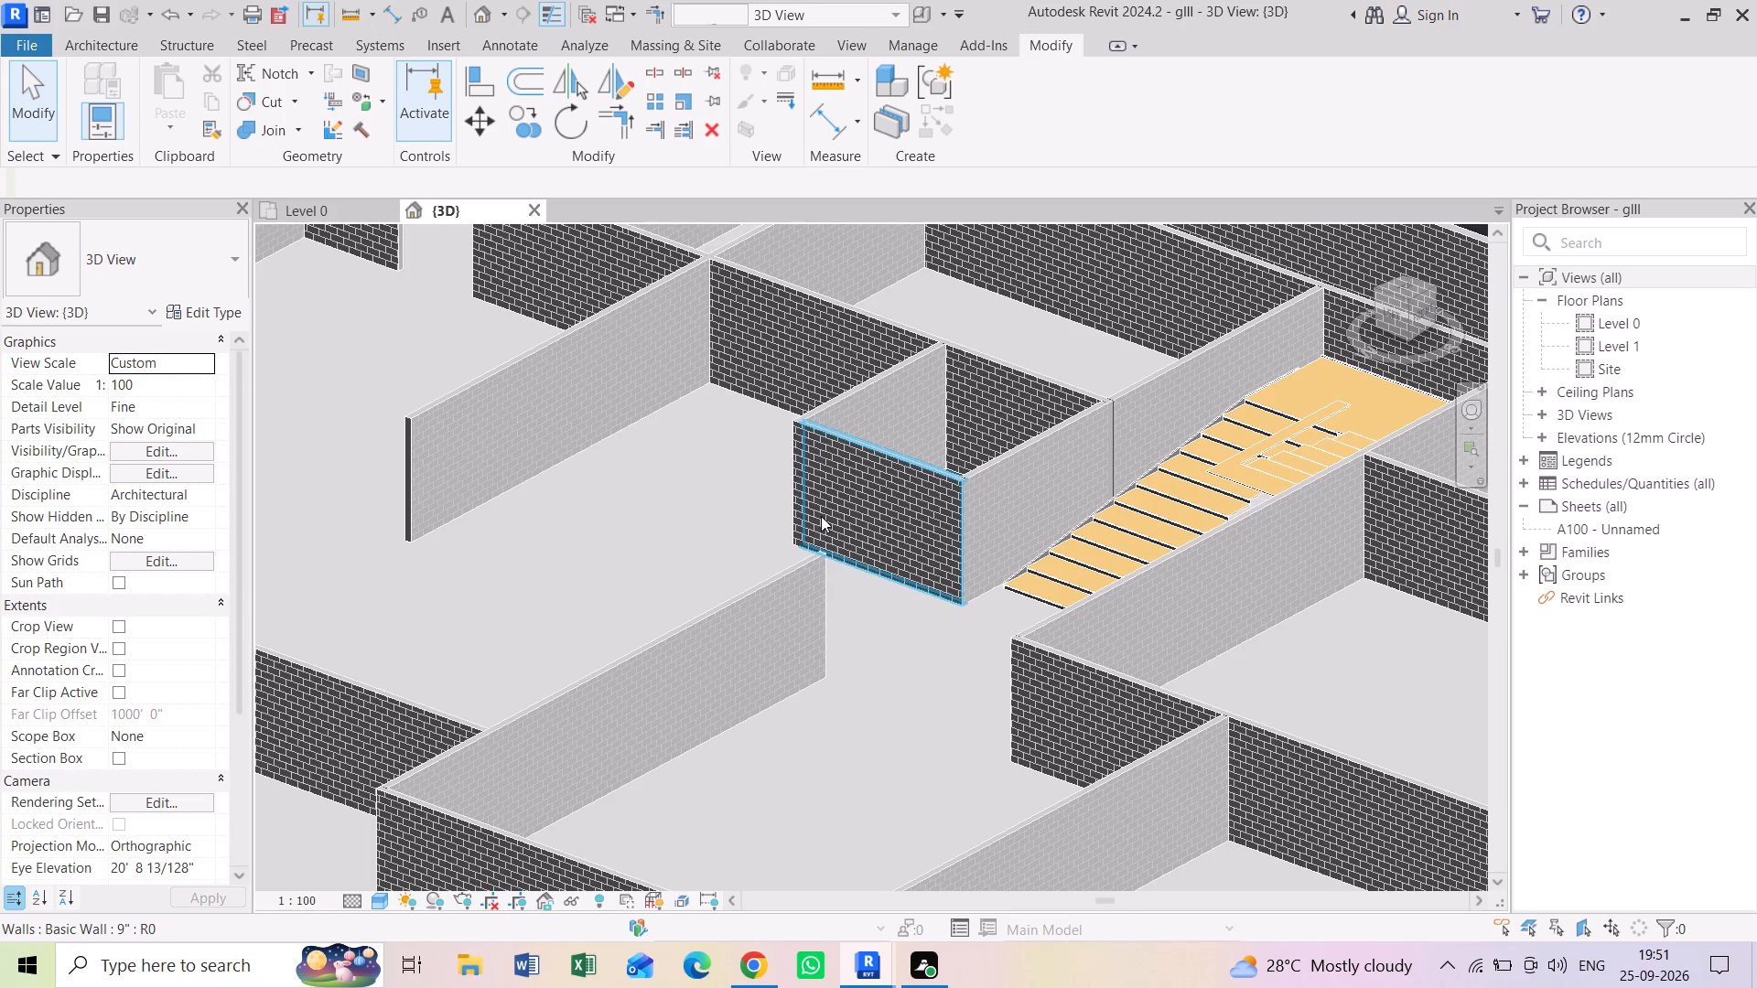
{"action": "scroll", "coordinate": [821, 516], "scroll_direction": "down", "scroll_amount": 8}
{"action": "middle_click_drag", "start_coordinate": [849, 527], "coordinate": [817, 590], "text": "shift"}
{"action": "scroll", "coordinate": [563, 457], "scroll_direction": "up", "scroll_amount": 4}
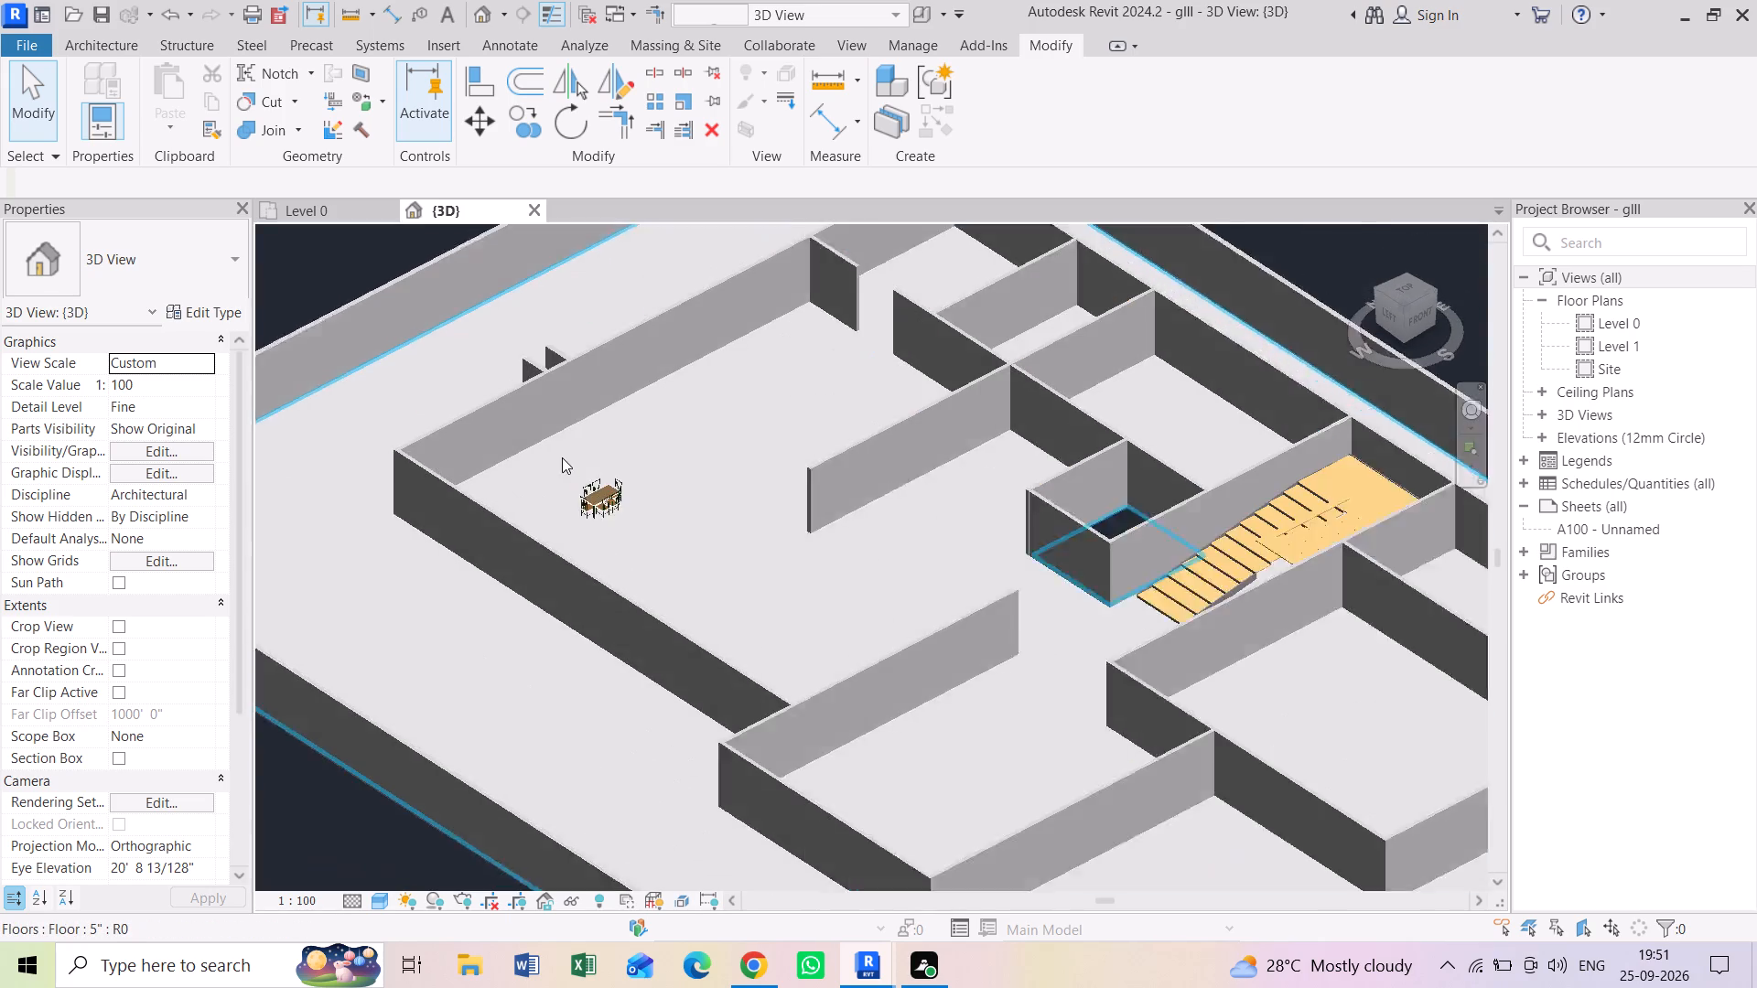
{"action": "scroll", "coordinate": [562, 457], "scroll_direction": "up", "scroll_amount": 7}
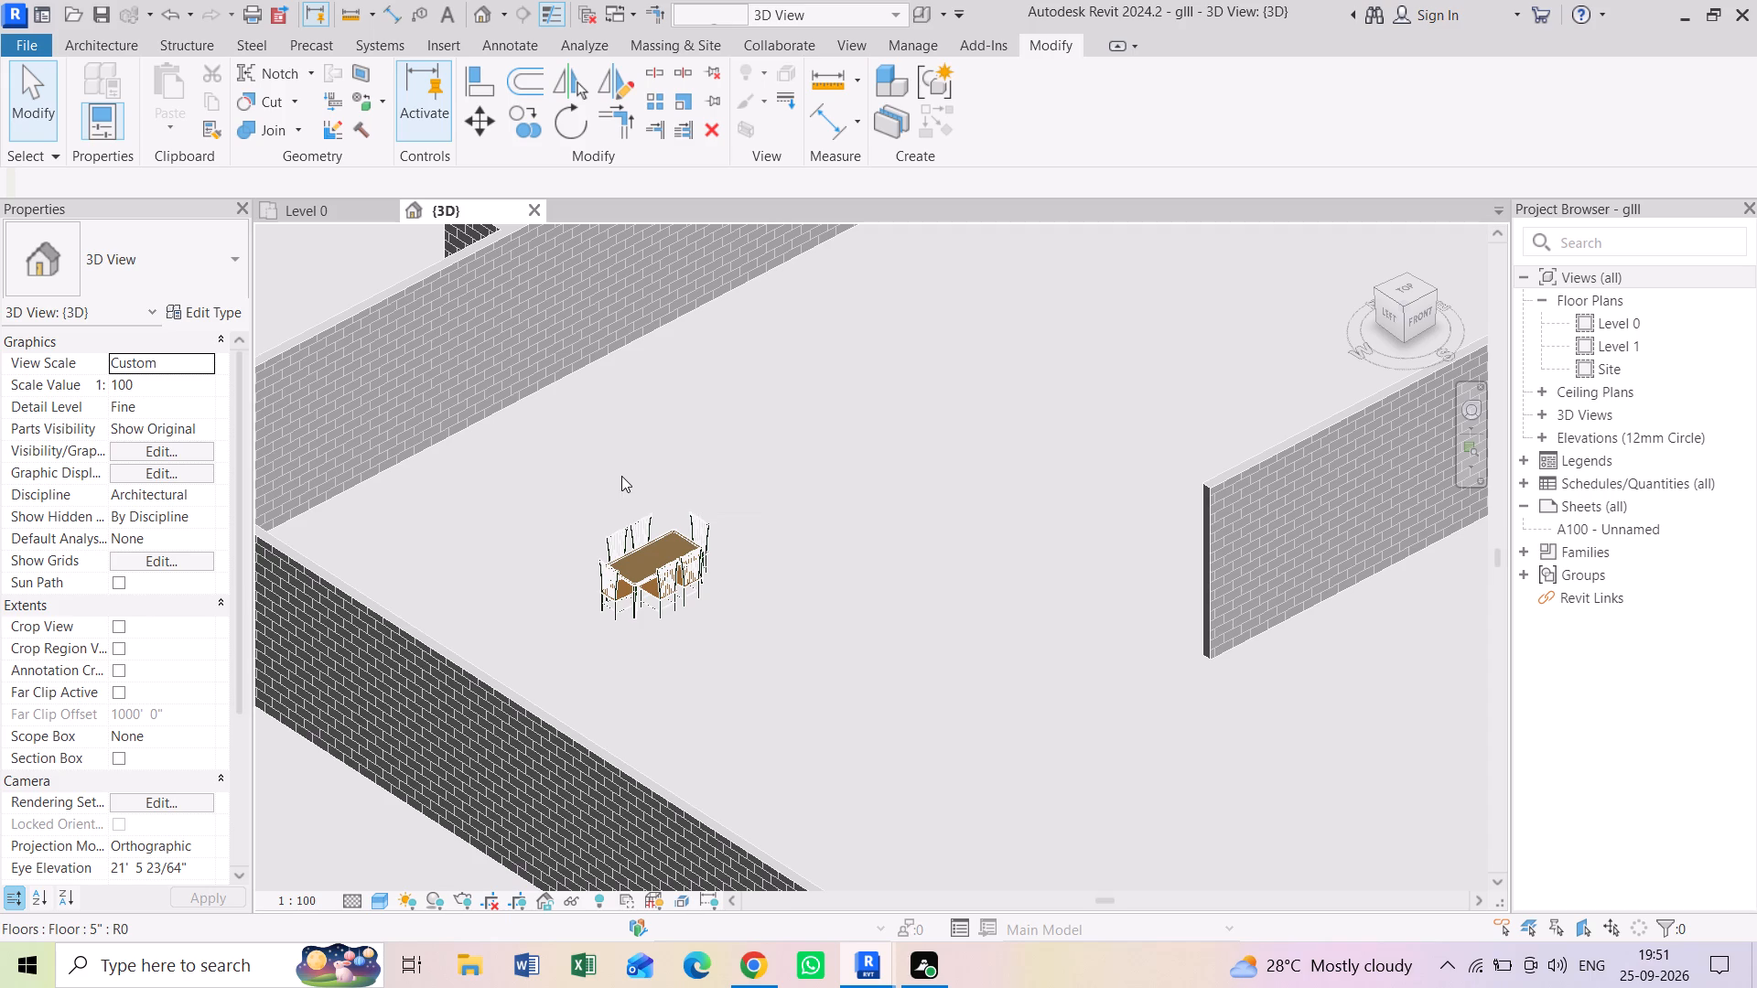
{"action": "scroll", "coordinate": [629, 476], "scroll_direction": "down", "scroll_amount": 5}
{"action": "middle_click_drag", "start_coordinate": [740, 600], "coordinate": [965, 538], "text": "shift"}
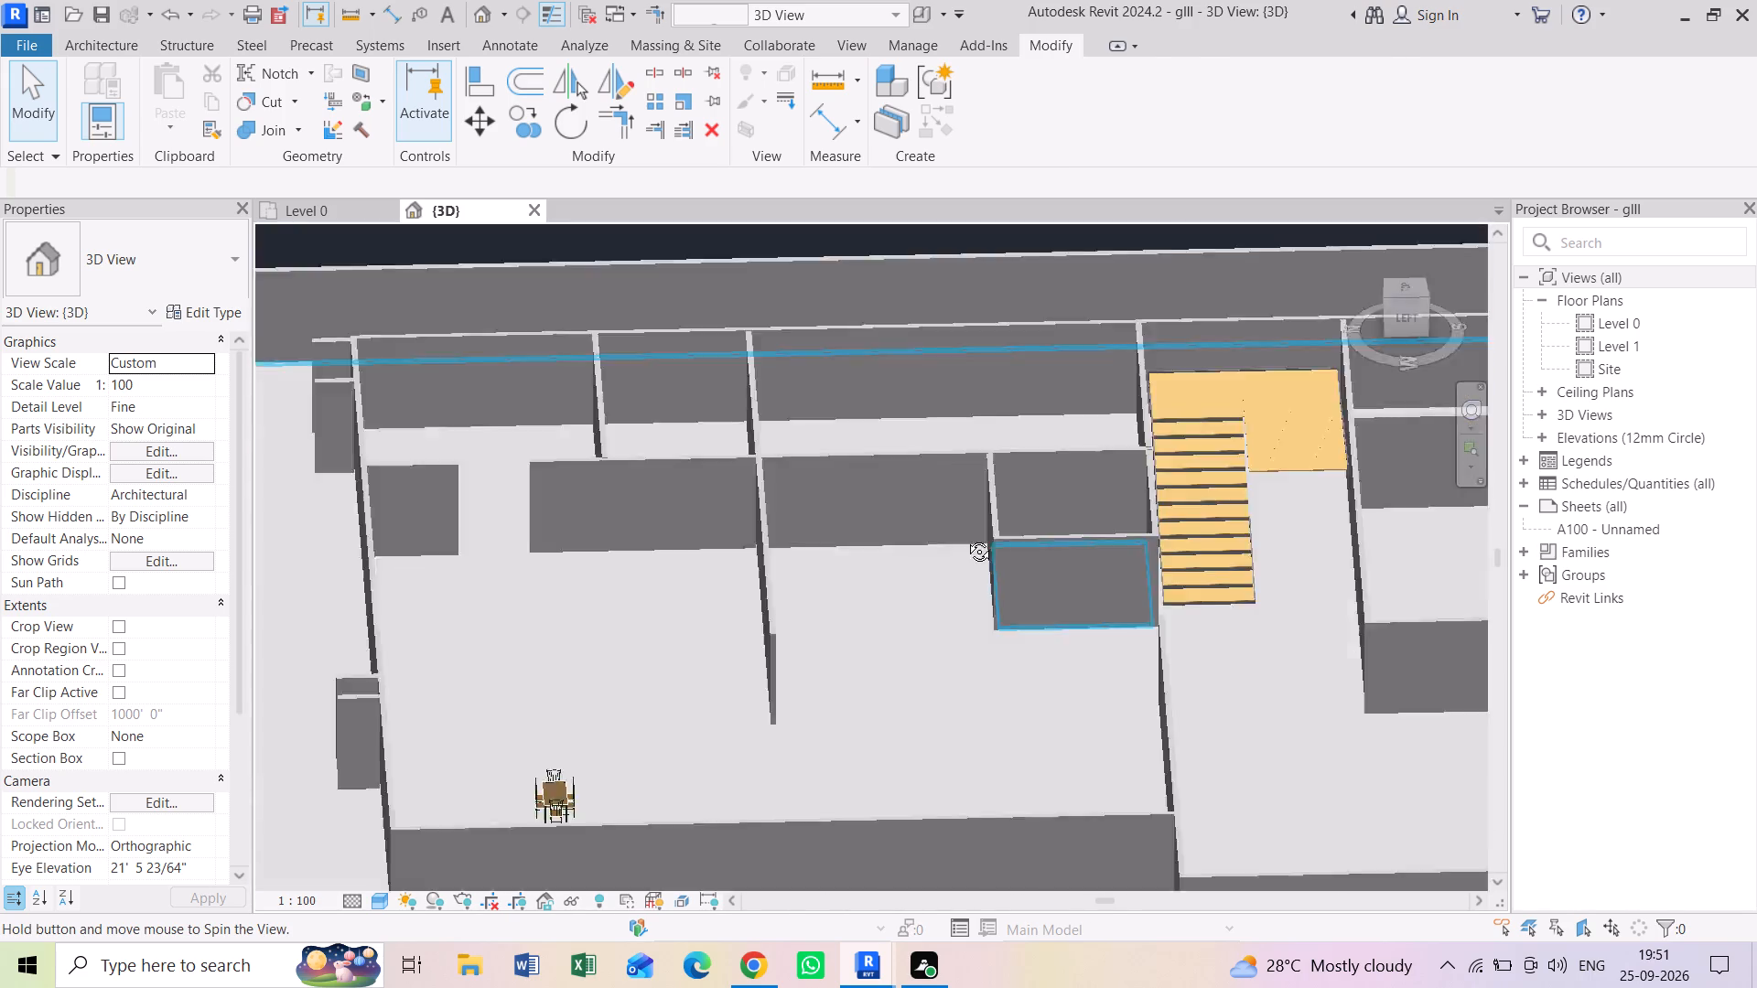
{"action": "middle_click_drag", "start_coordinate": [965, 538], "coordinate": [961, 618], "text": "shift"}
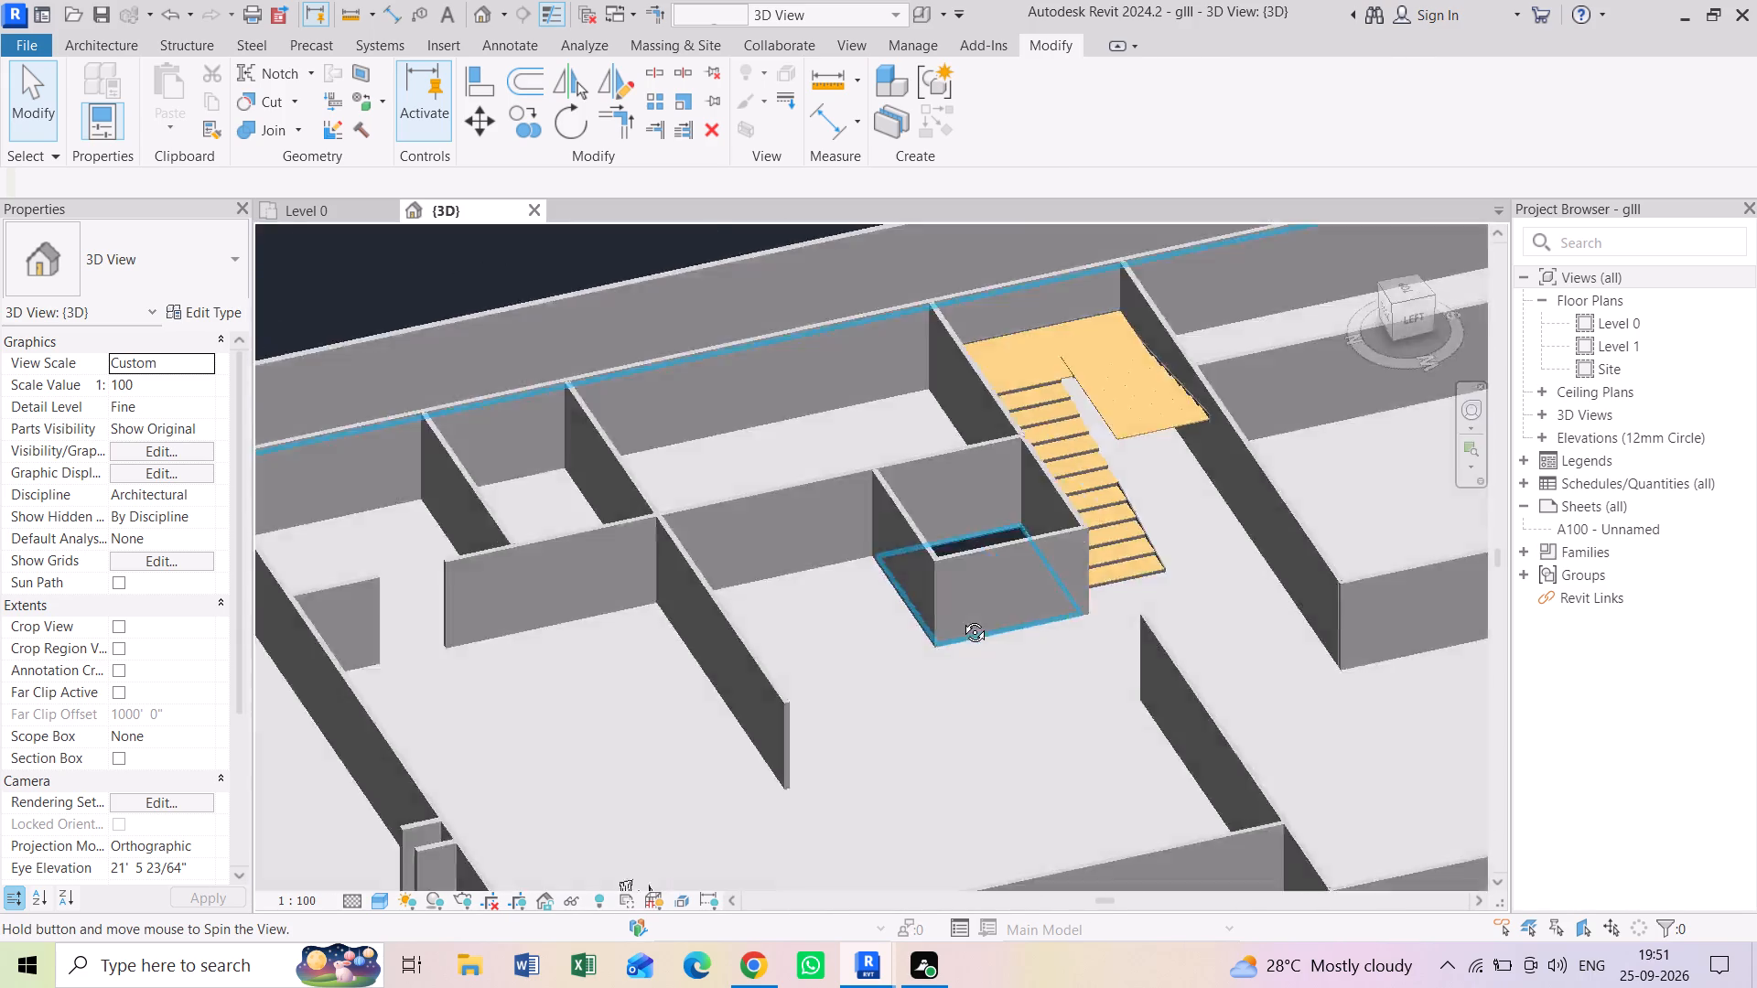
{"action": "middle_click_drag", "start_coordinate": [961, 618], "coordinate": [791, 624], "text": "shift"}
{"action": "scroll", "coordinate": [537, 608], "scroll_direction": "up", "scroll_amount": 2}
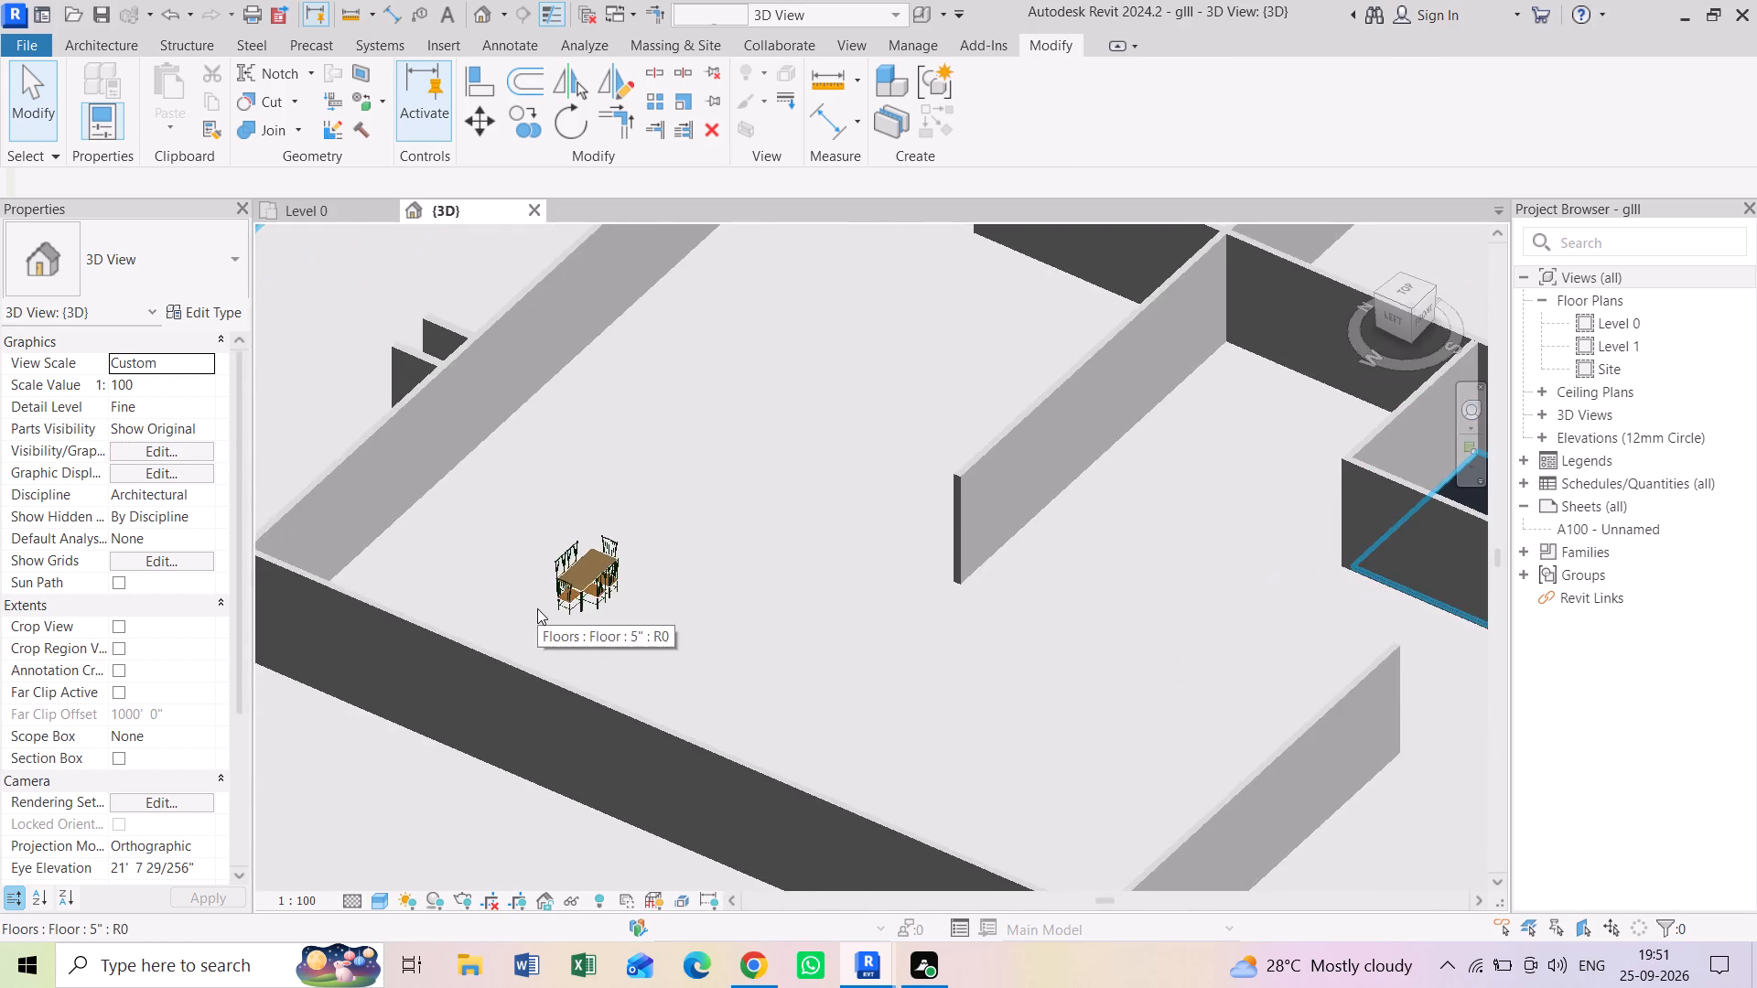
{"action": "scroll", "coordinate": [578, 619], "scroll_direction": "up", "scroll_amount": 4}
{"action": "scroll", "coordinate": [578, 619], "scroll_direction": "down", "scroll_amount": 4}
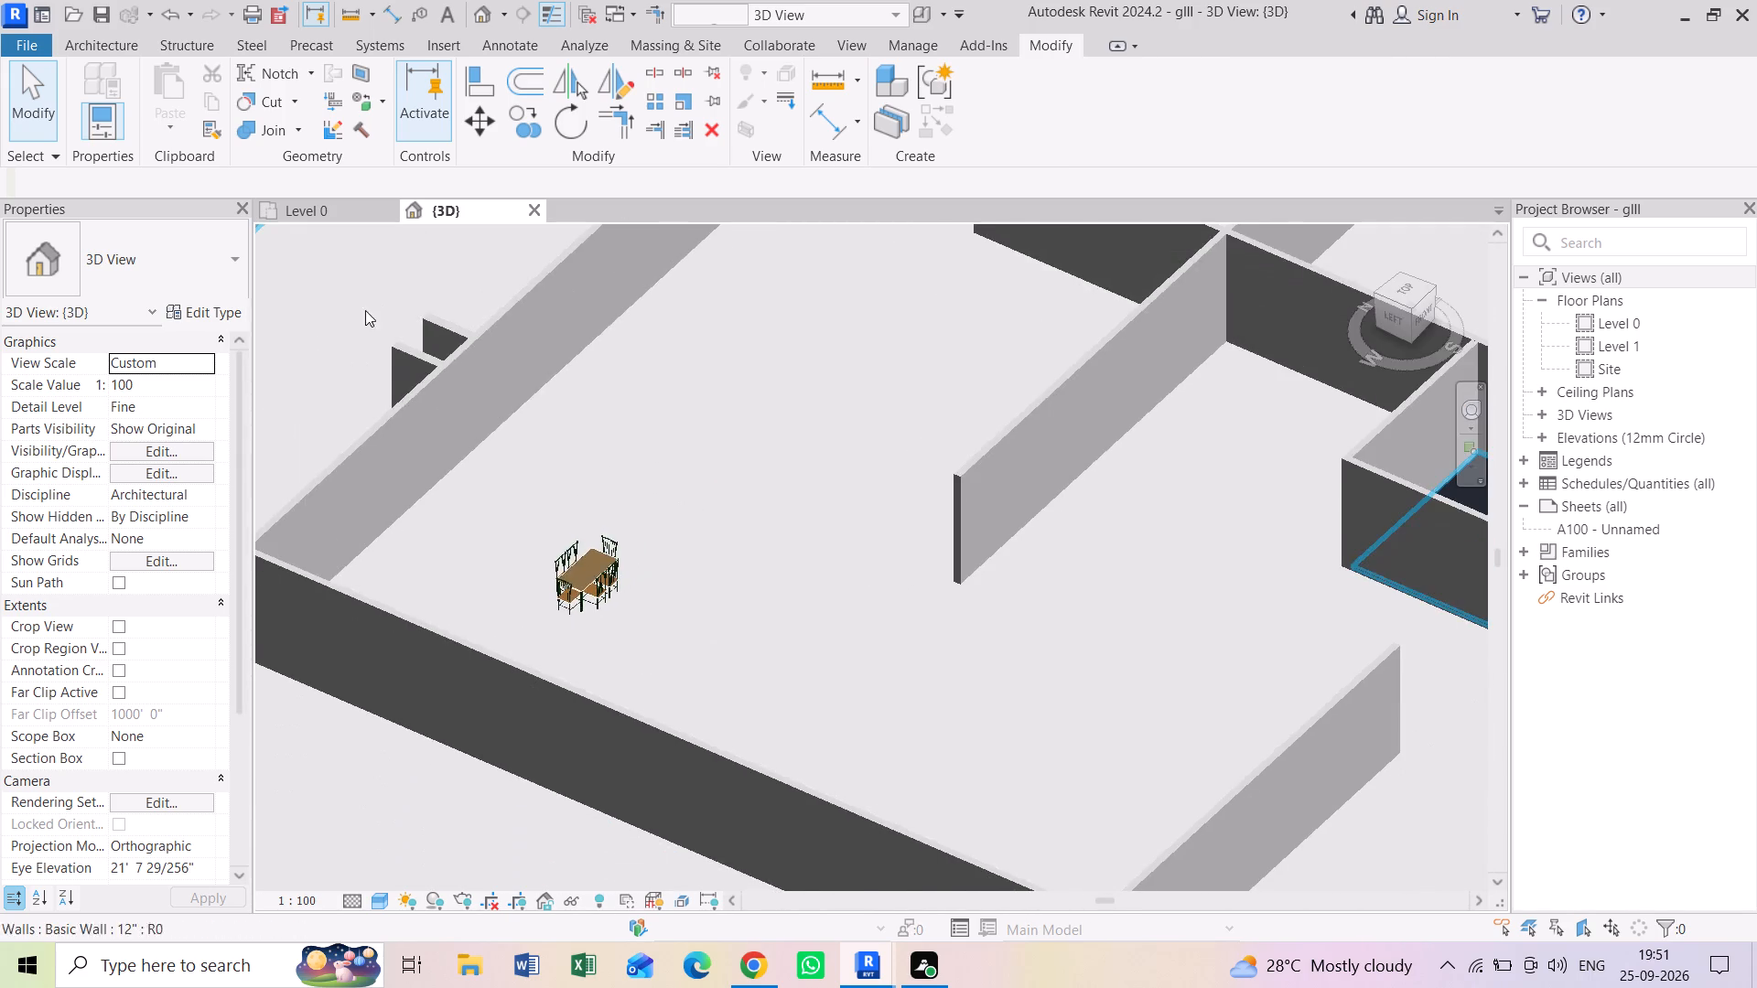
Compare the placed dining set's size and position with the table drawn on the Level 0 floor plan.
{"action": "left_click", "coordinate": [306, 199]}
{"action": "left_click", "coordinate": [329, 216]}
{"action": "scroll", "coordinate": [641, 617], "scroll_direction": "down", "scroll_amount": 2}
{"action": "scroll", "coordinate": [767, 555], "scroll_direction": "up", "scroll_amount": 4}
{"action": "left_click", "coordinate": [783, 499]}
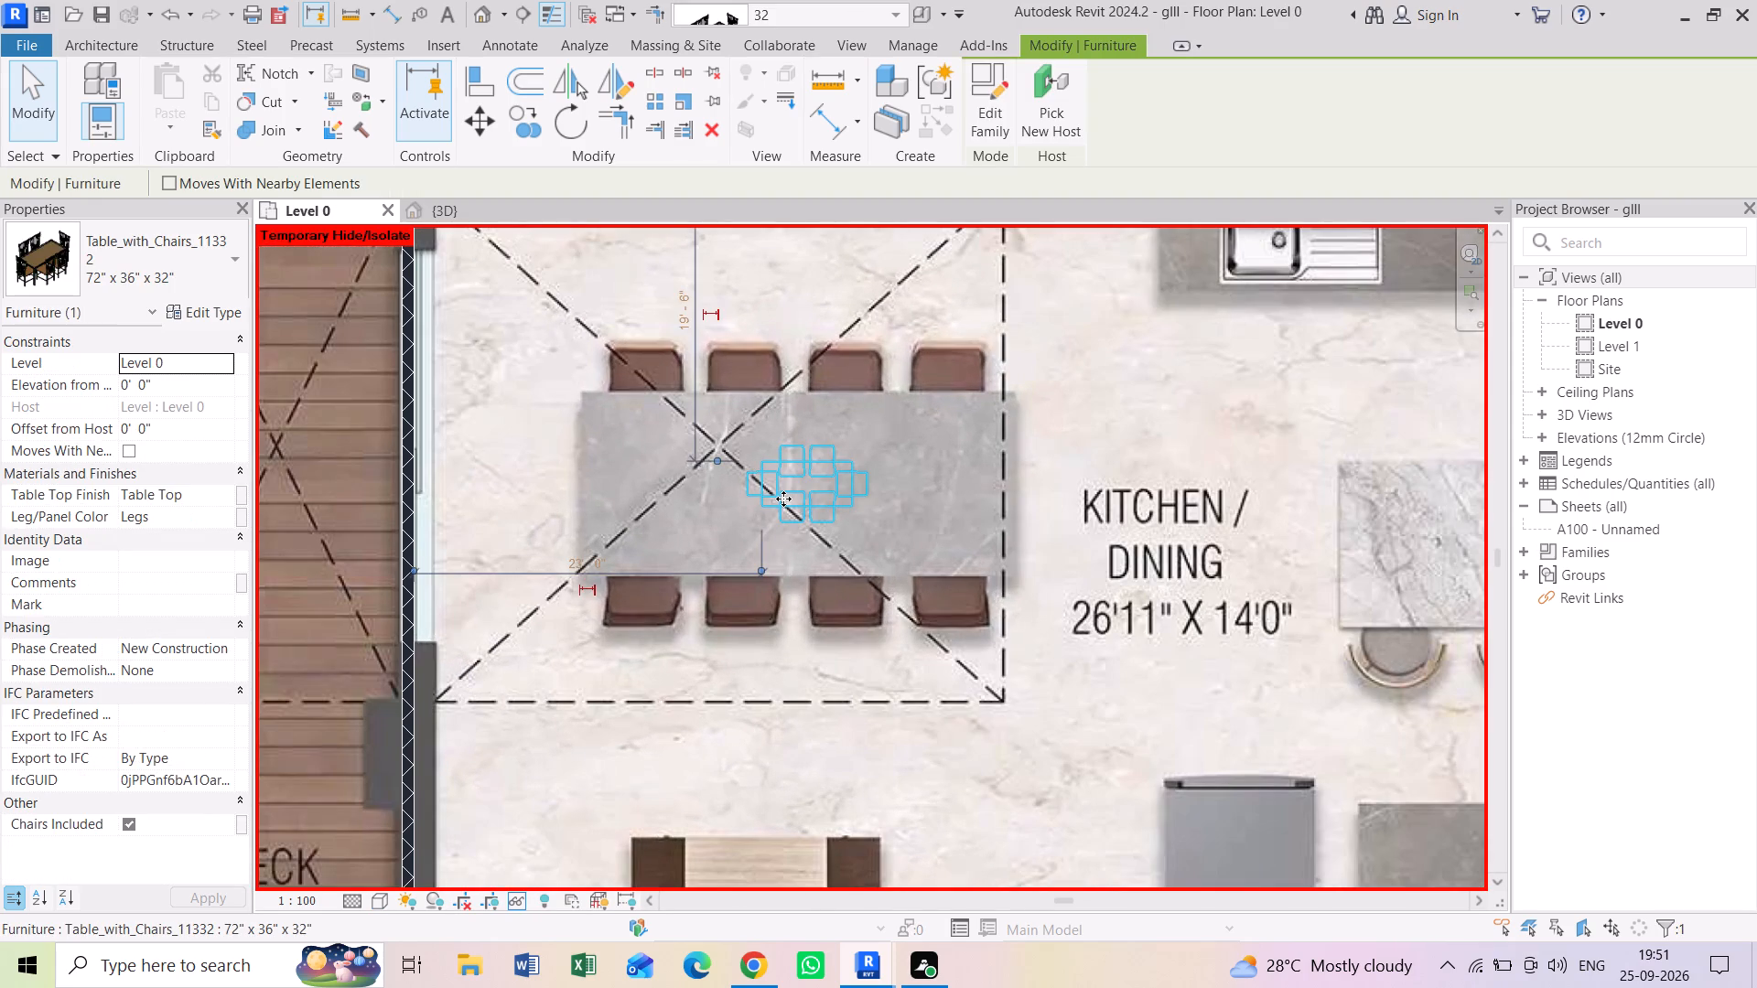
{"action": "scroll", "coordinate": [786, 501], "scroll_direction": "down", "scroll_amount": 5}
{"action": "middle_click_drag", "start_coordinate": [788, 504], "coordinate": [784, 530]}
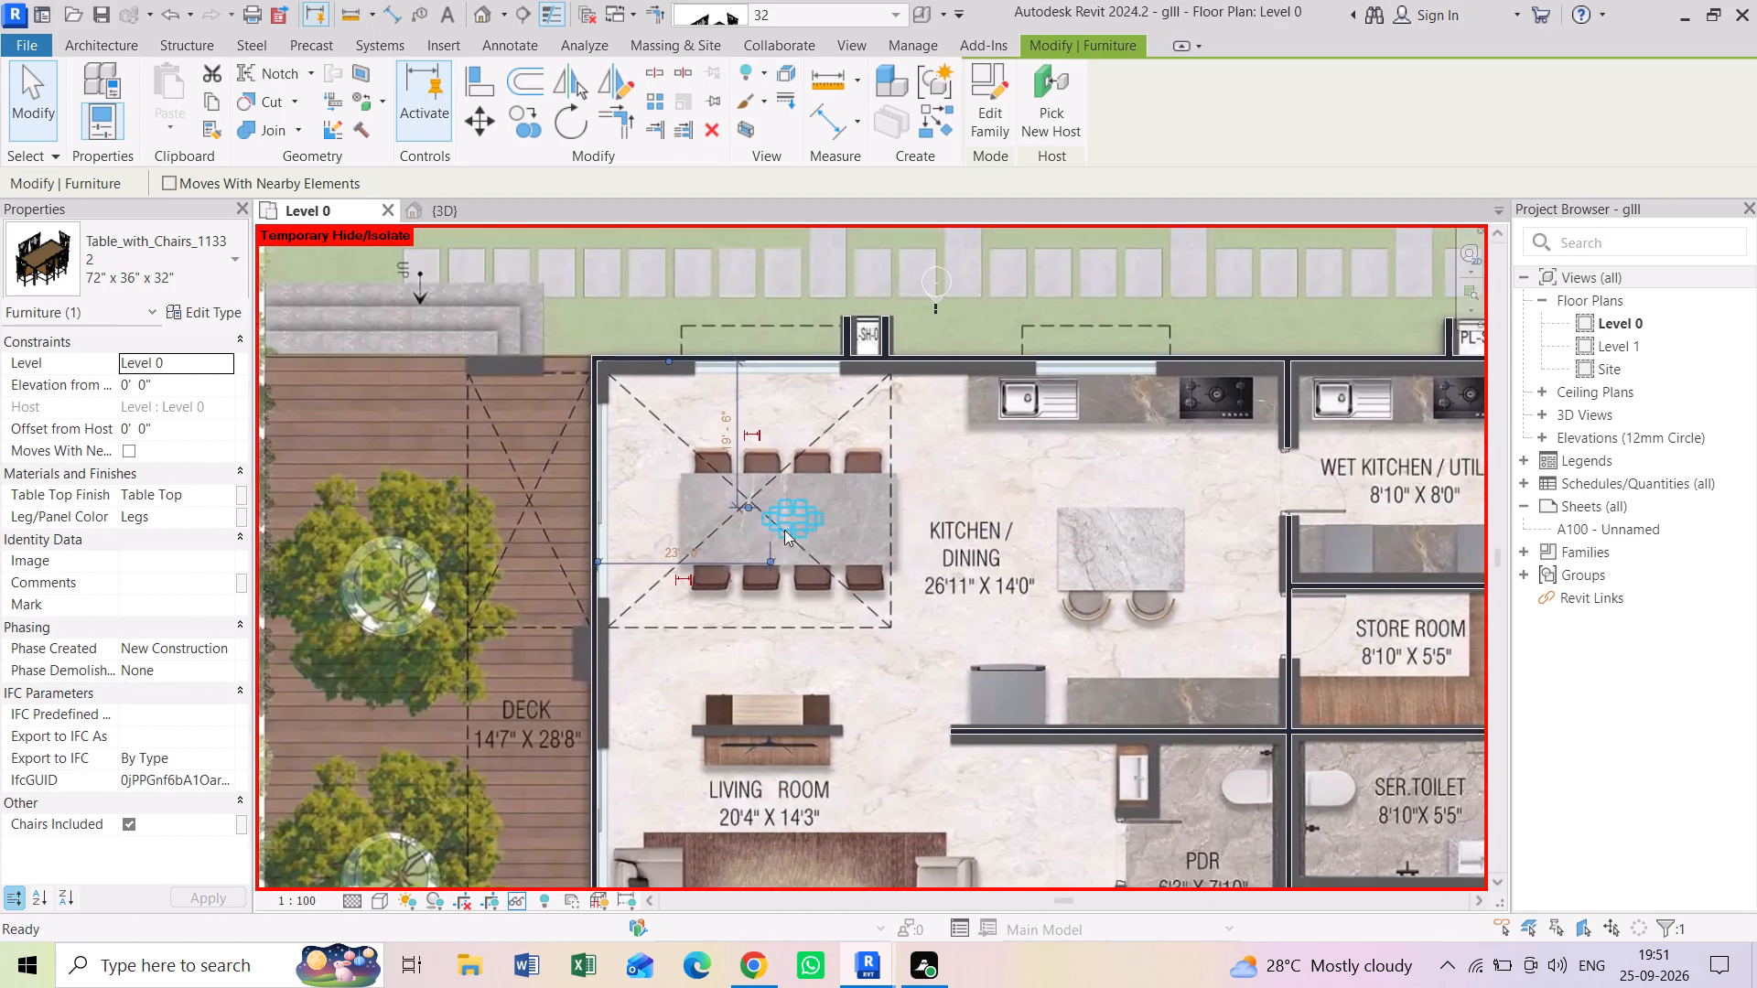
{"action": "scroll", "coordinate": [784, 530], "scroll_direction": "up", "scroll_amount": 3}
{"action": "scroll", "coordinate": [784, 530], "scroll_direction": "down", "scroll_amount": 6}
{"action": "scroll", "coordinate": [832, 594], "scroll_direction": "down", "scroll_amount": 6}
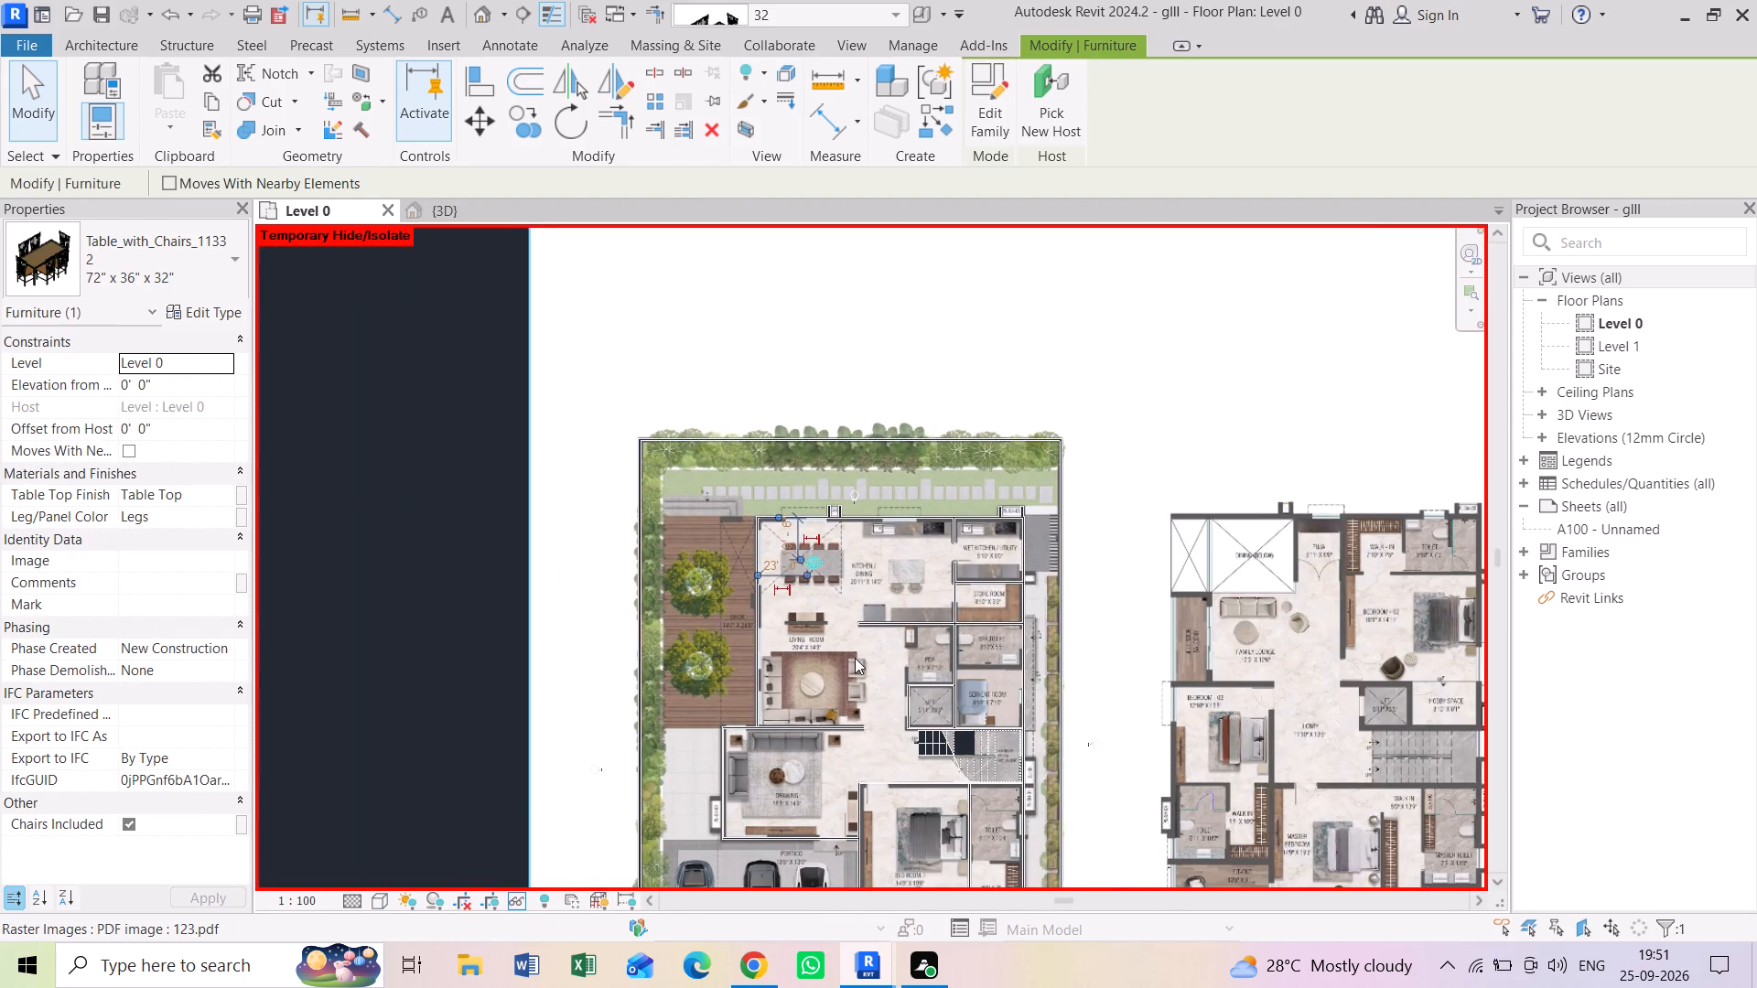
{"action": "scroll", "coordinate": [855, 660], "scroll_direction": "down", "scroll_amount": 7}
{"action": "scroll", "coordinate": [855, 660], "scroll_direction": "up", "scroll_amount": 5}
{"action": "scroll", "coordinate": [782, 568], "scroll_direction": "up", "scroll_amount": 4}
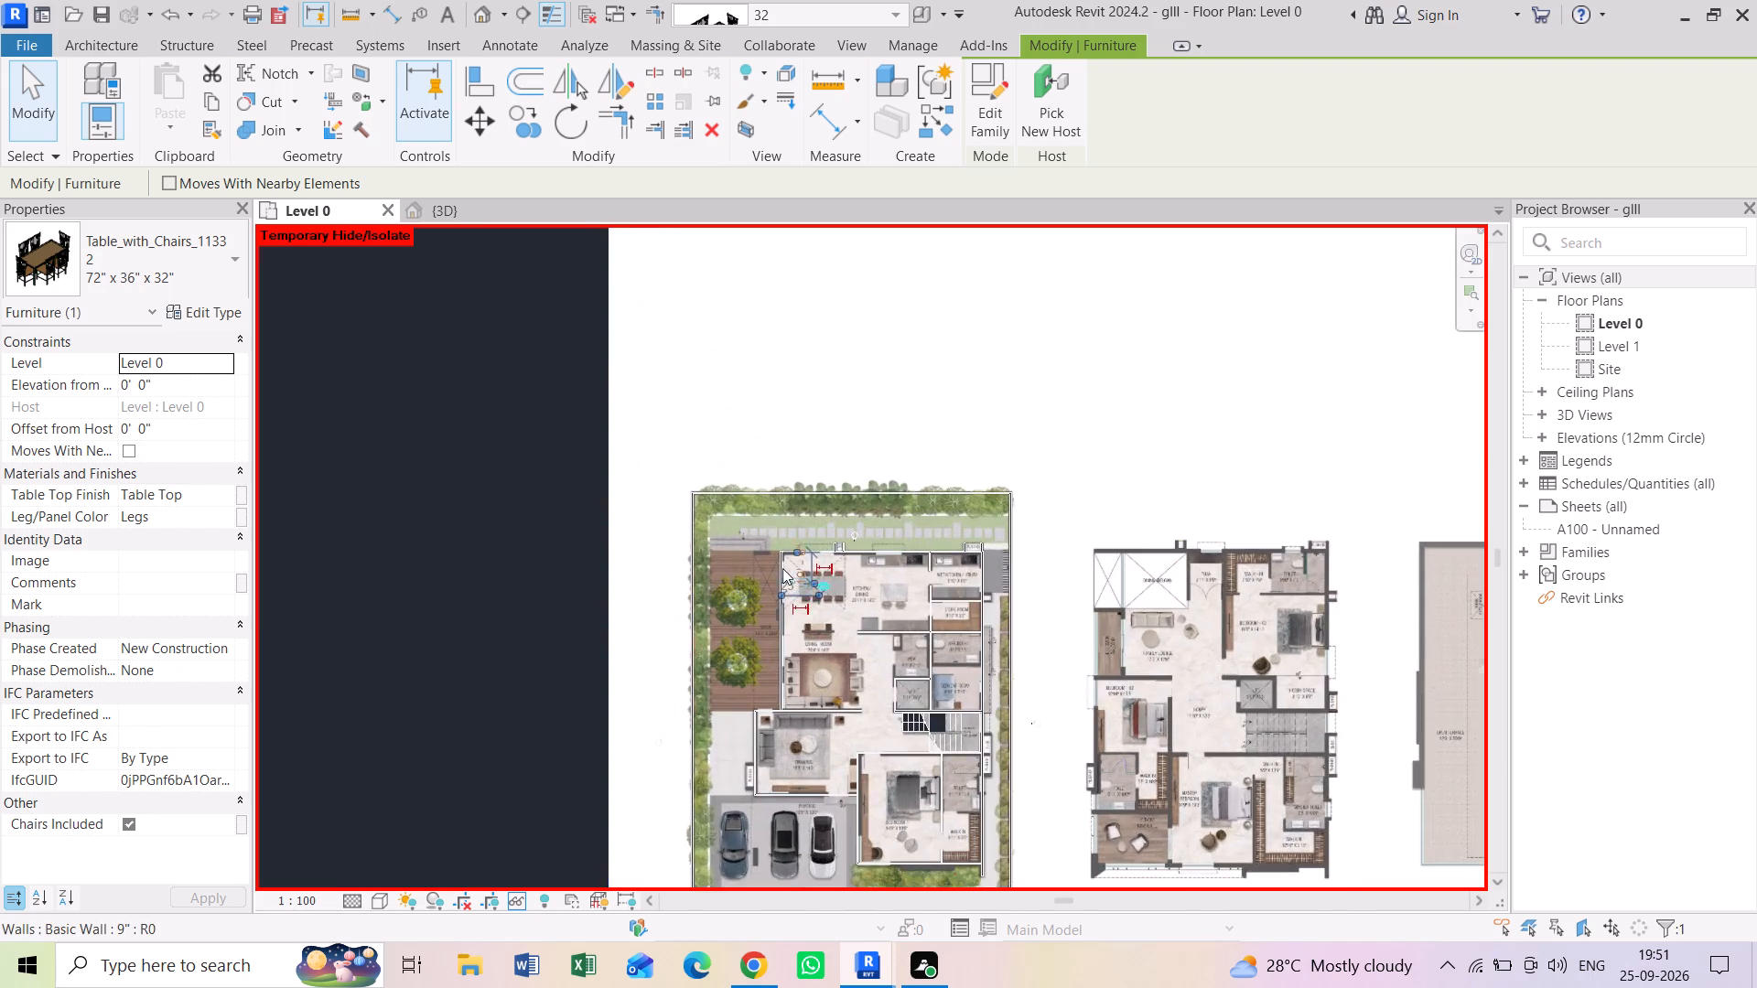
{"action": "scroll", "coordinate": [782, 568], "scroll_direction": "up", "scroll_amount": 6}
{"action": "scroll", "coordinate": [884, 622], "scroll_direction": "up", "scroll_amount": 5}
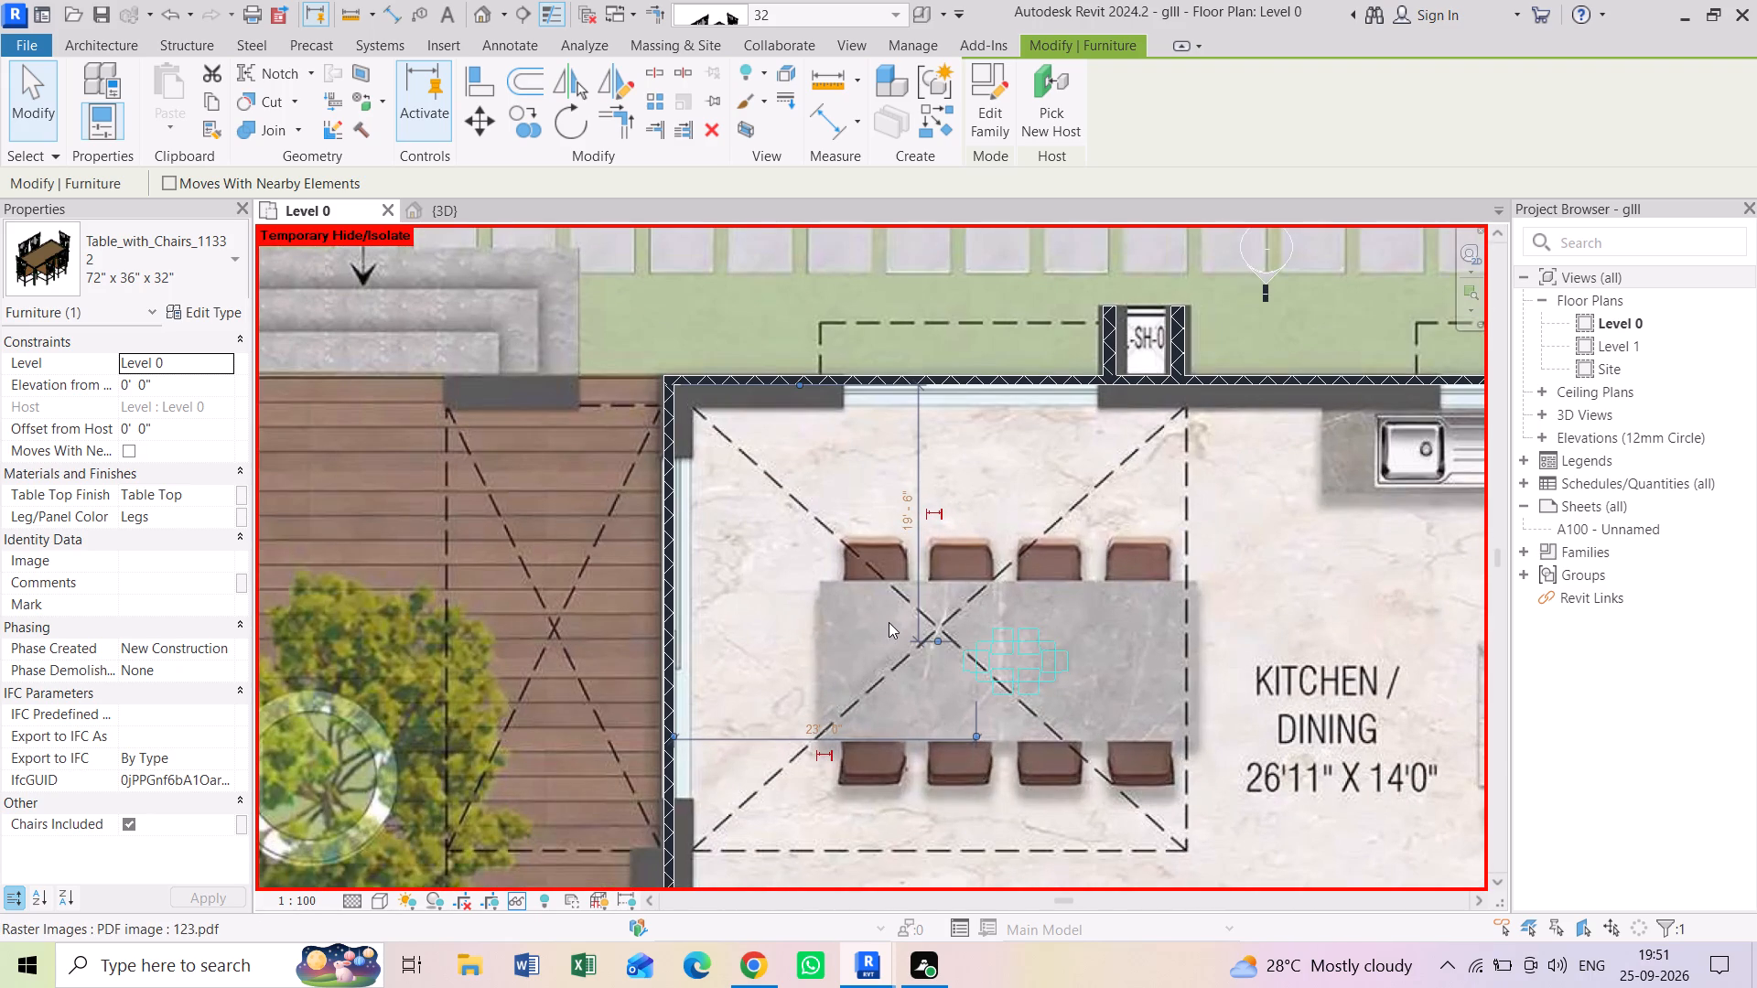
{"action": "scroll", "coordinate": [1020, 661], "scroll_direction": "up", "scroll_amount": 1}
{"action": "scroll", "coordinate": [1029, 664], "scroll_direction": "down", "scroll_amount": 1}
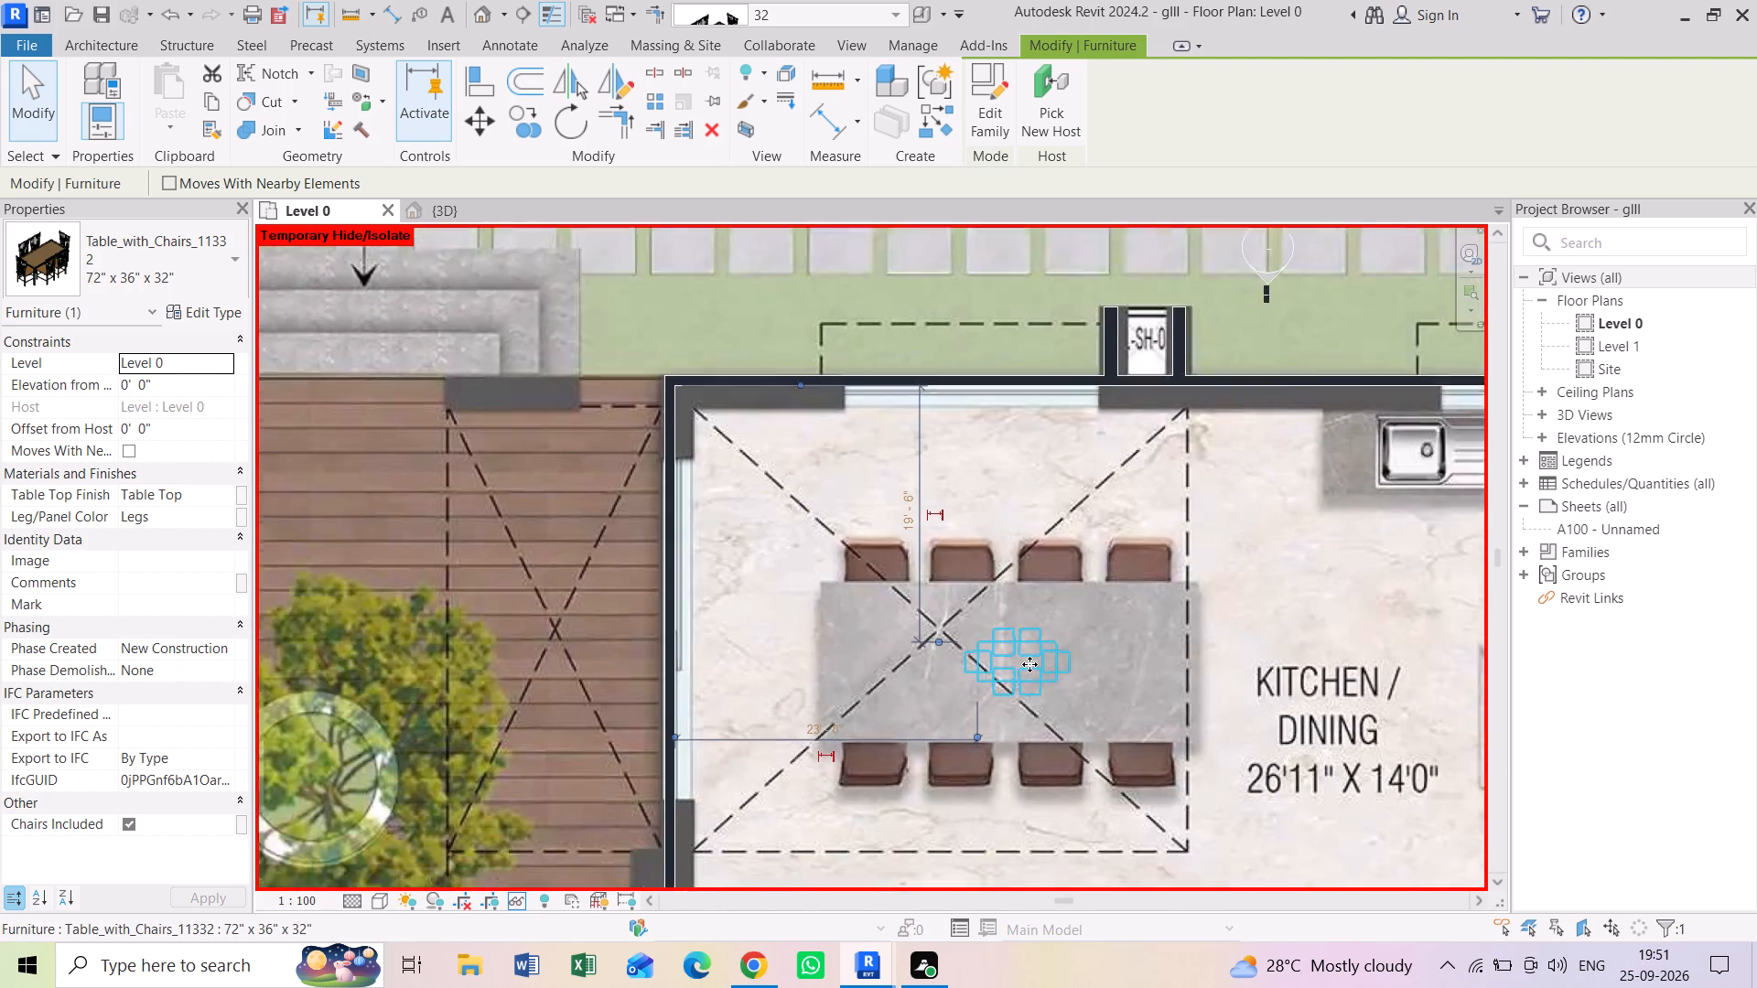
{"action": "scroll", "coordinate": [1029, 664], "scroll_direction": "down", "scroll_amount": 2}
{"action": "middle_click_drag", "start_coordinate": [1034, 673], "coordinate": [862, 545]}
{"action": "key", "text": "Escape"}
Move the dining set horizontally toward the deck-side wall, to about 19 feet from it, within the drawn table.
{"action": "scroll", "coordinate": [868, 549], "scroll_direction": "up", "scroll_amount": 2}
{"action": "left_click_drag", "start_coordinate": [868, 549], "coordinate": [825, 549]}
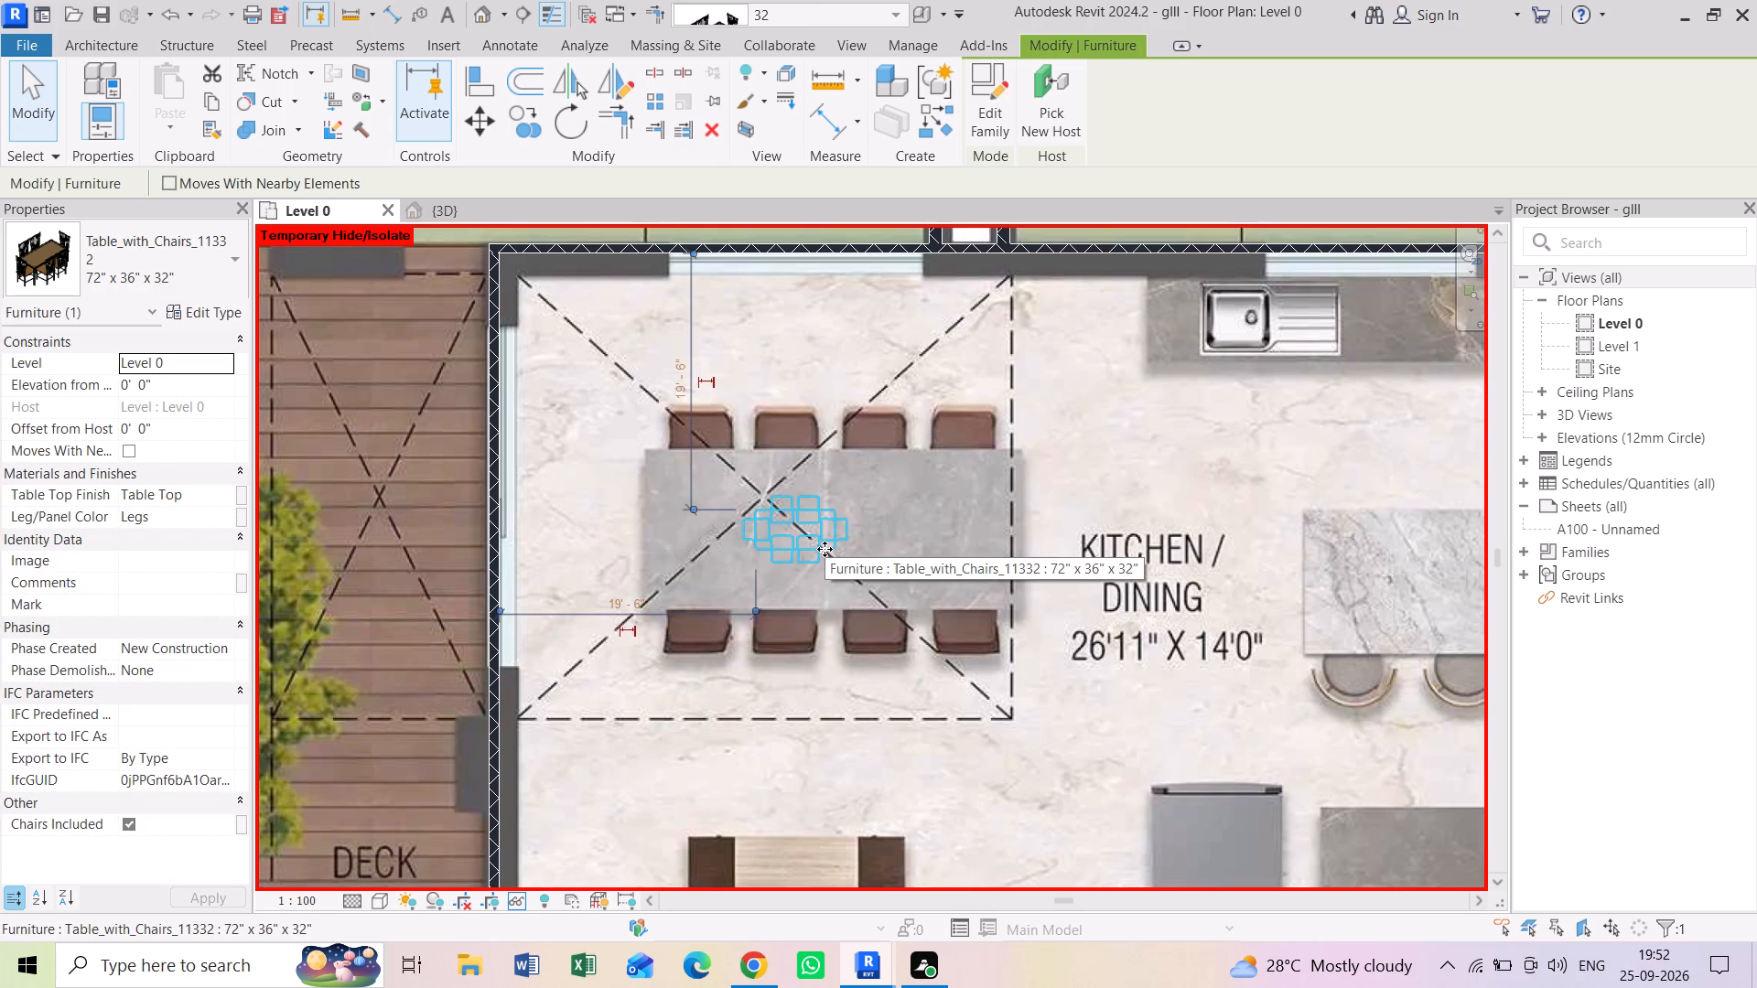
Examine the moved dining set's size and position relative to the surrounding walls in the 3D view.
{"action": "scroll", "coordinate": [825, 549], "scroll_direction": "down", "scroll_amount": 2}
{"action": "scroll", "coordinate": [832, 552], "scroll_direction": "up", "scroll_amount": 1}
{"action": "scroll", "coordinate": [832, 552], "scroll_direction": "down", "scroll_amount": 2}
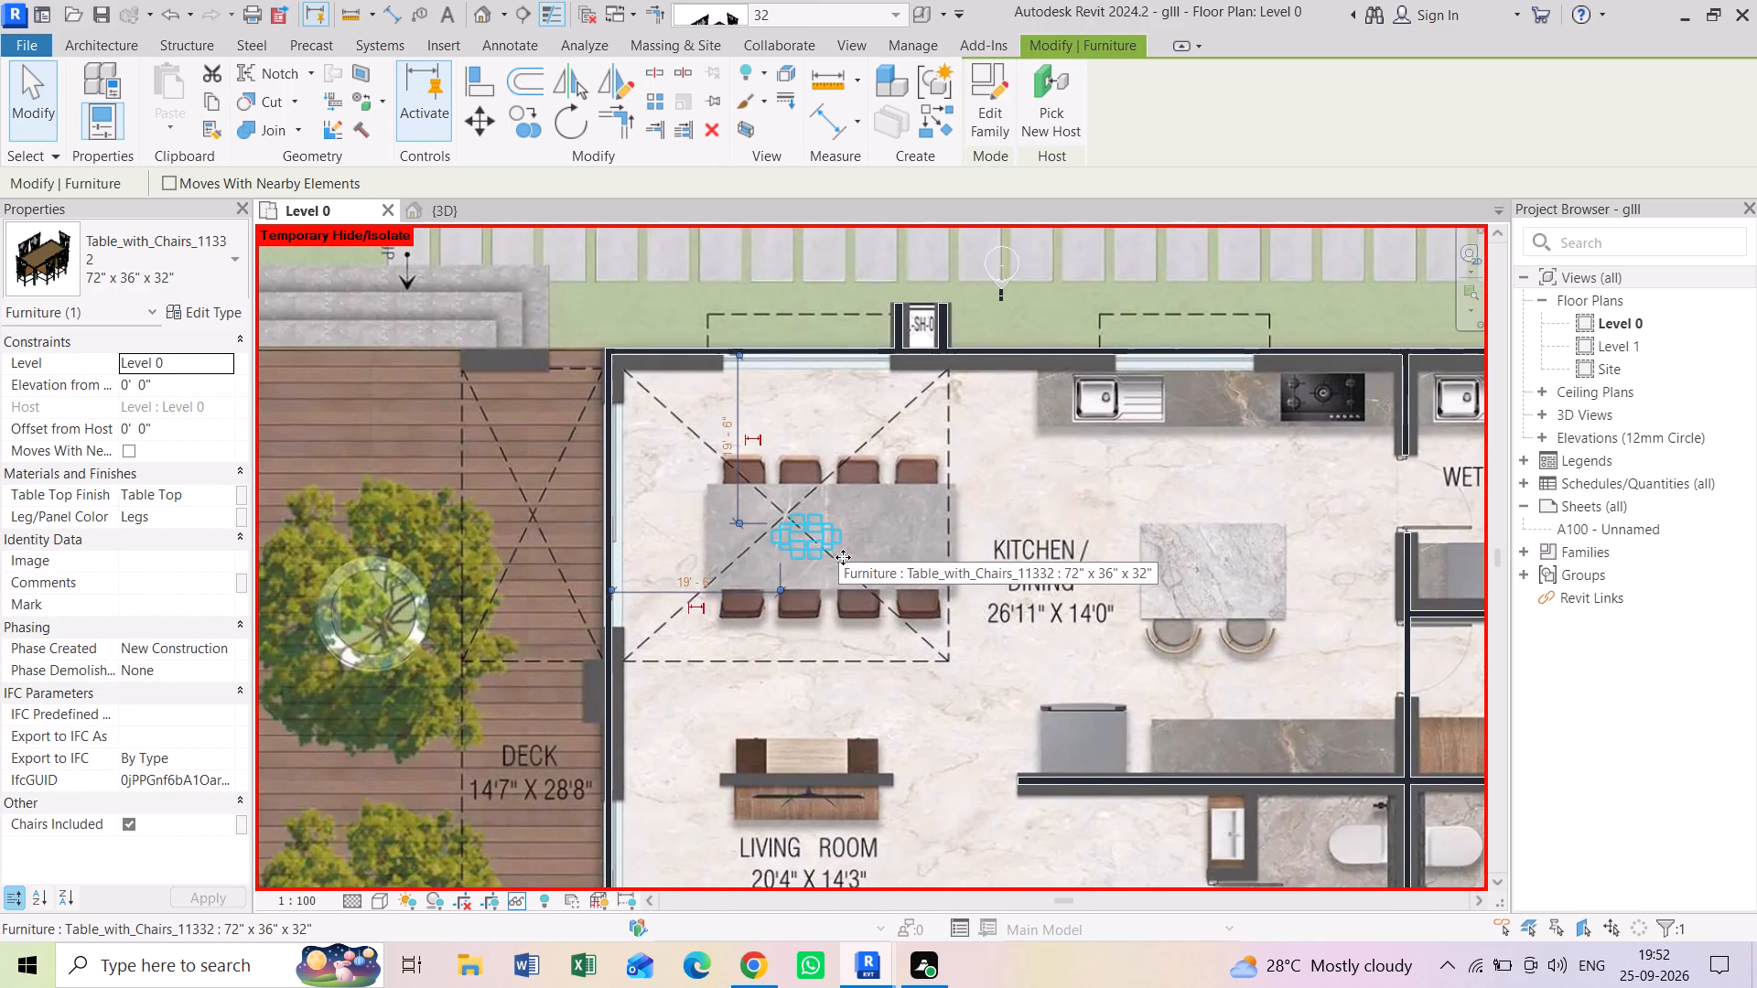
{"action": "key", "text": "Escape"}
{"action": "key", "text": "Escape"}
{"action": "key", "text": "Escape"}
{"action": "key", "text": "Escape"}
{"action": "scroll", "coordinate": [845, 555], "scroll_direction": "down", "scroll_amount": 7}
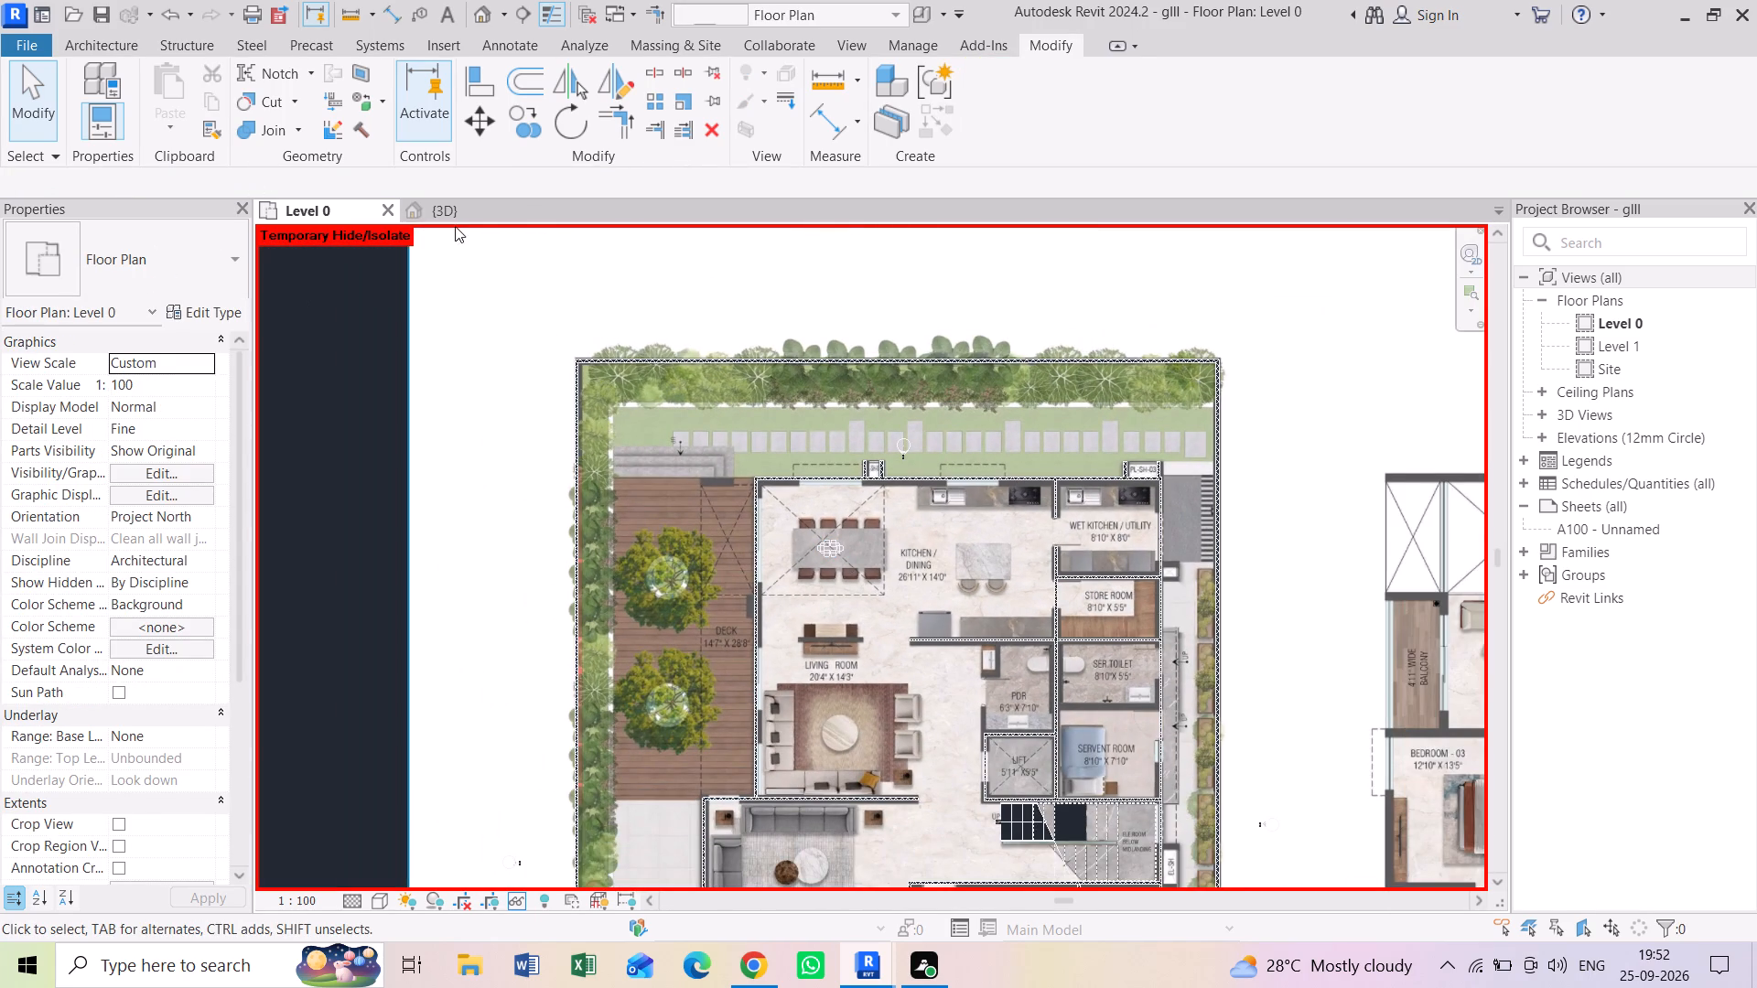
{"action": "left_click", "coordinate": [437, 212]}
{"action": "scroll", "coordinate": [742, 456], "scroll_direction": "down", "scroll_amount": 6}
{"action": "middle_click_drag", "start_coordinate": [814, 533], "coordinate": [807, 467], "text": "shift"}
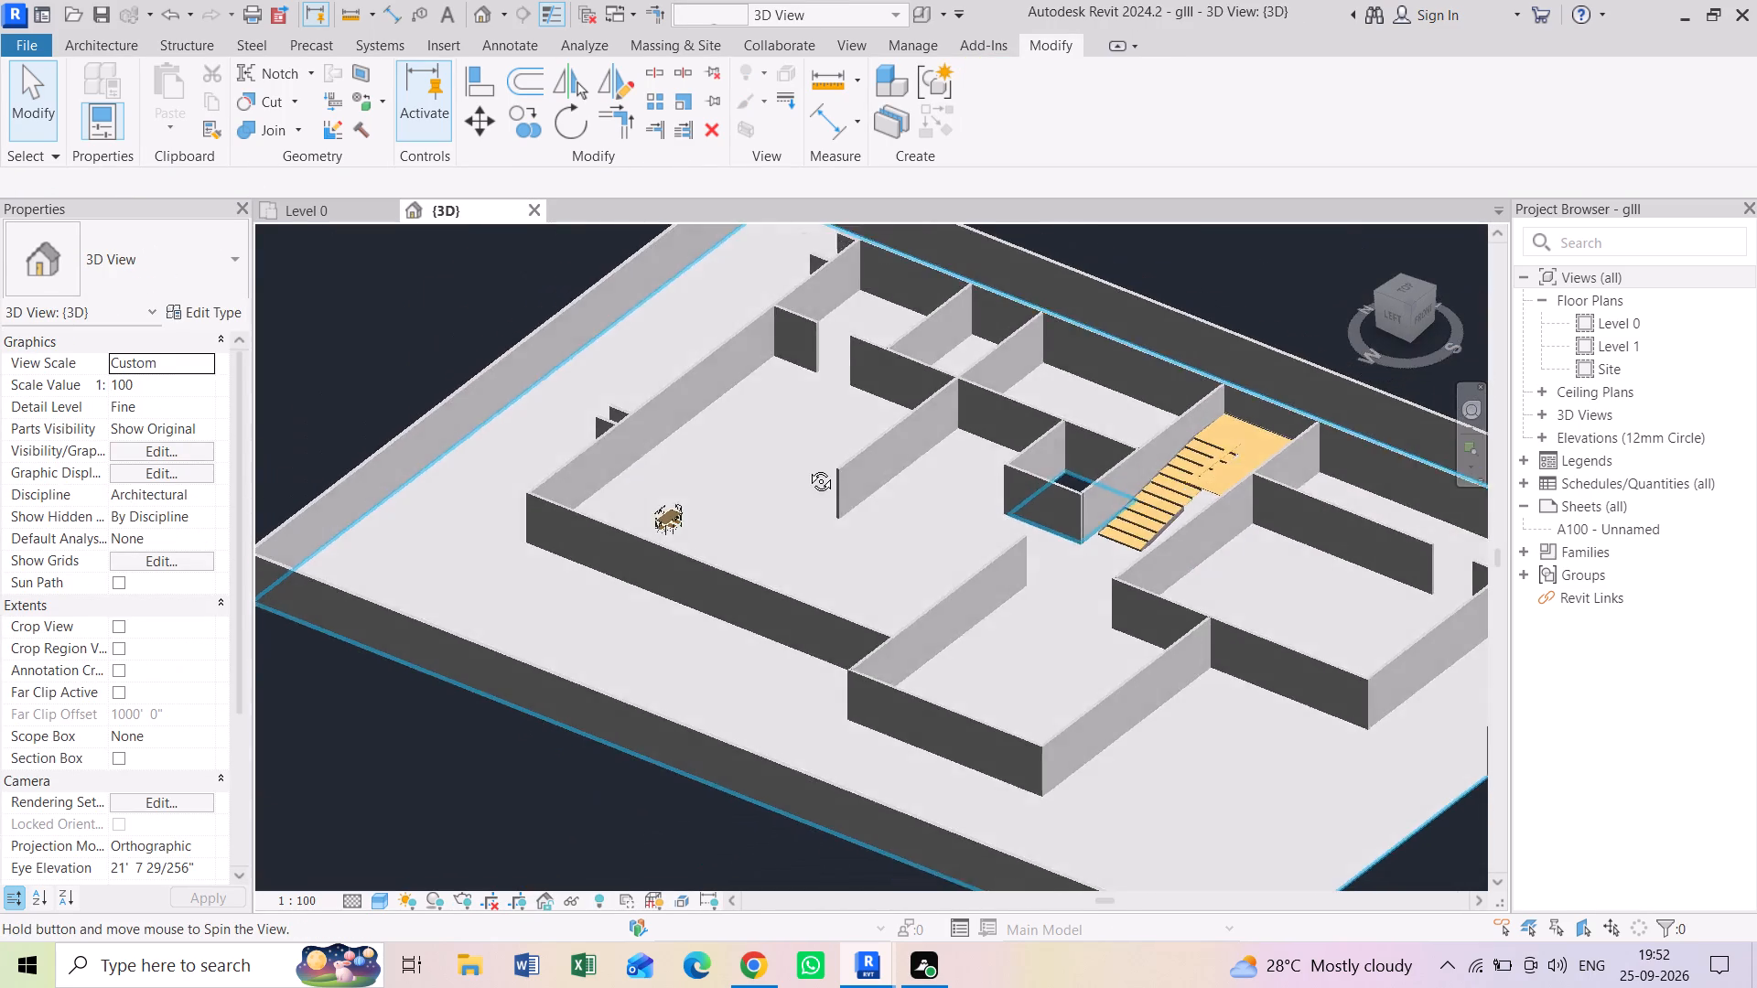
{"action": "middle_click_drag", "start_coordinate": [807, 467], "coordinate": [1073, 366], "text": "shift"}
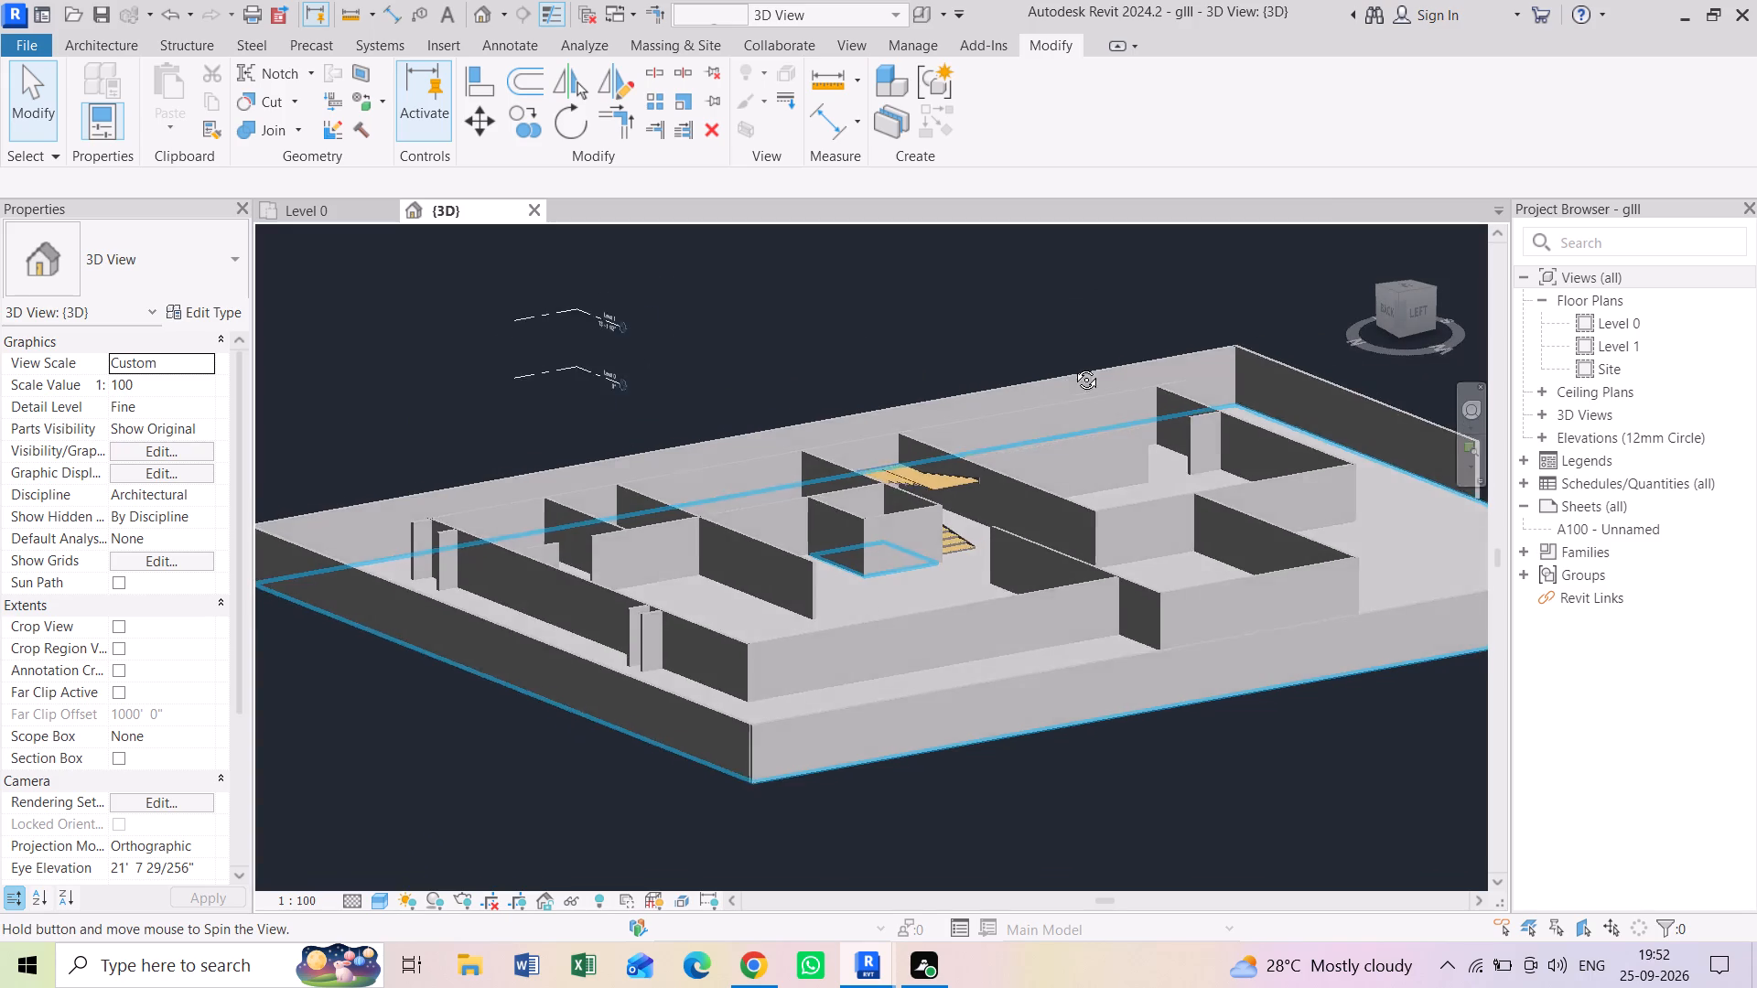
{"action": "middle_click_drag", "start_coordinate": [1073, 366], "coordinate": [765, 492], "text": "shift"}
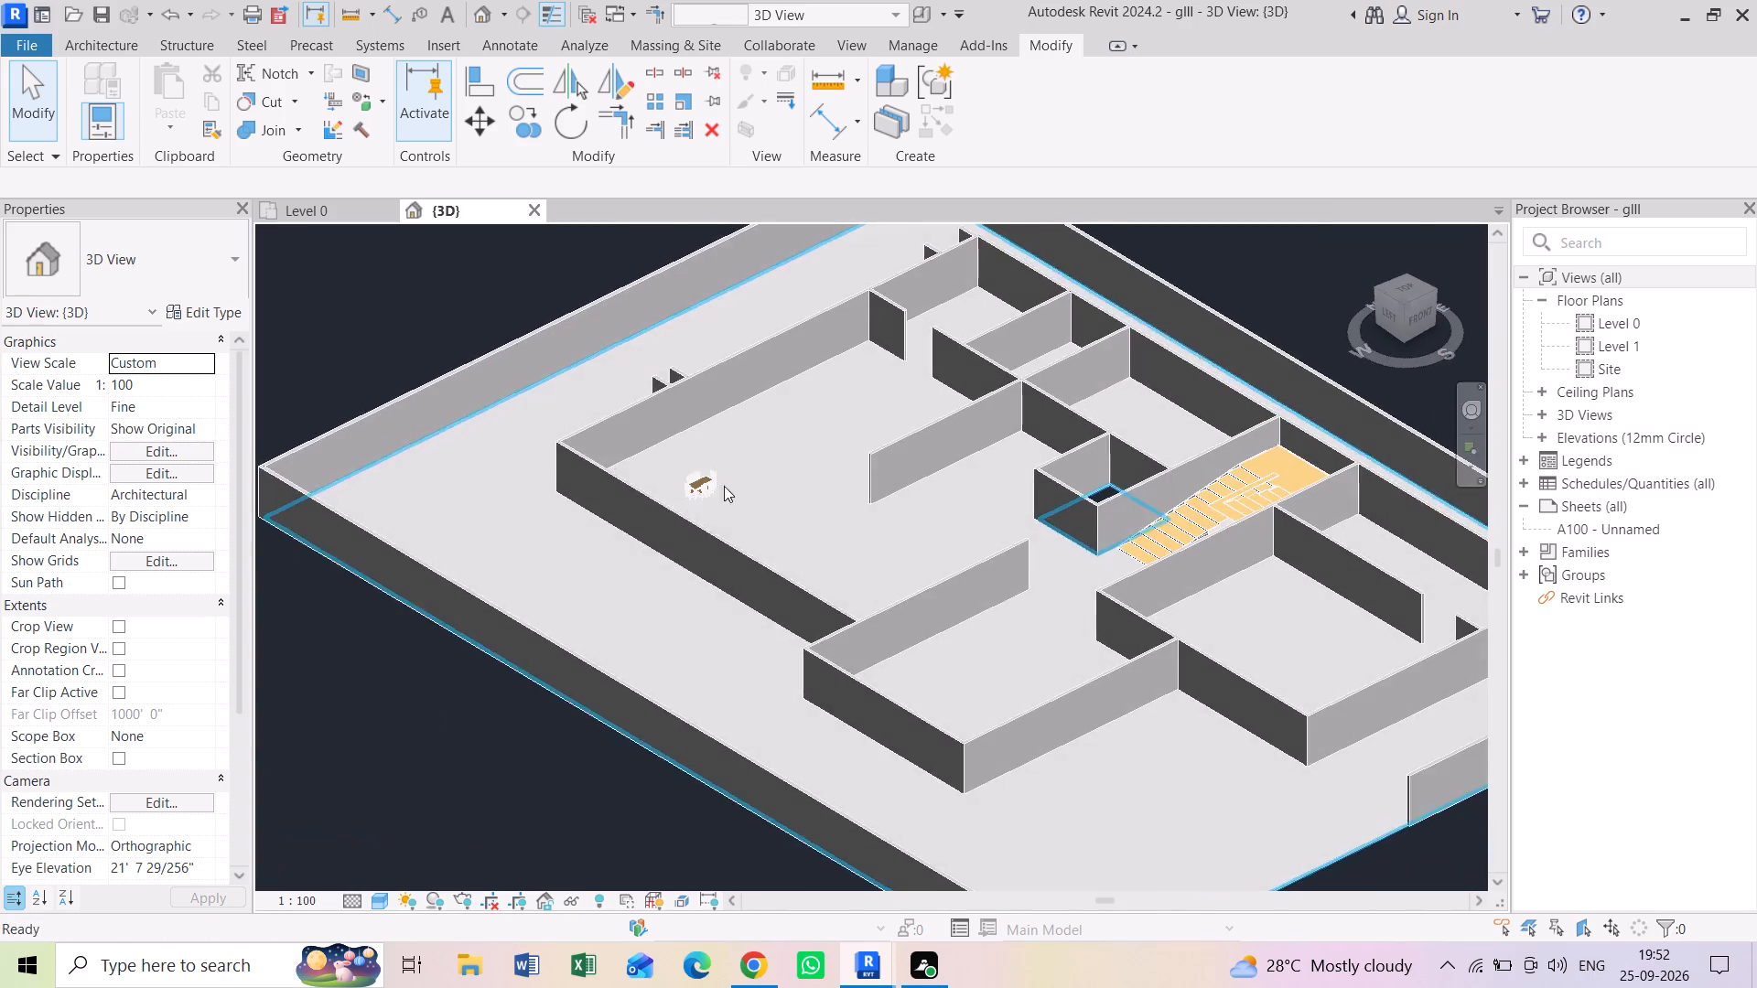
Change the dining set to the 96" x 42" x 32" type of the Table_with_Chairs_11332 family.
{"action": "scroll", "coordinate": [589, 486], "scroll_direction": "up", "scroll_amount": 5}
{"action": "scroll", "coordinate": [882, 477], "scroll_direction": "up", "scroll_amount": 6}
{"action": "left_click", "coordinate": [714, 483]}
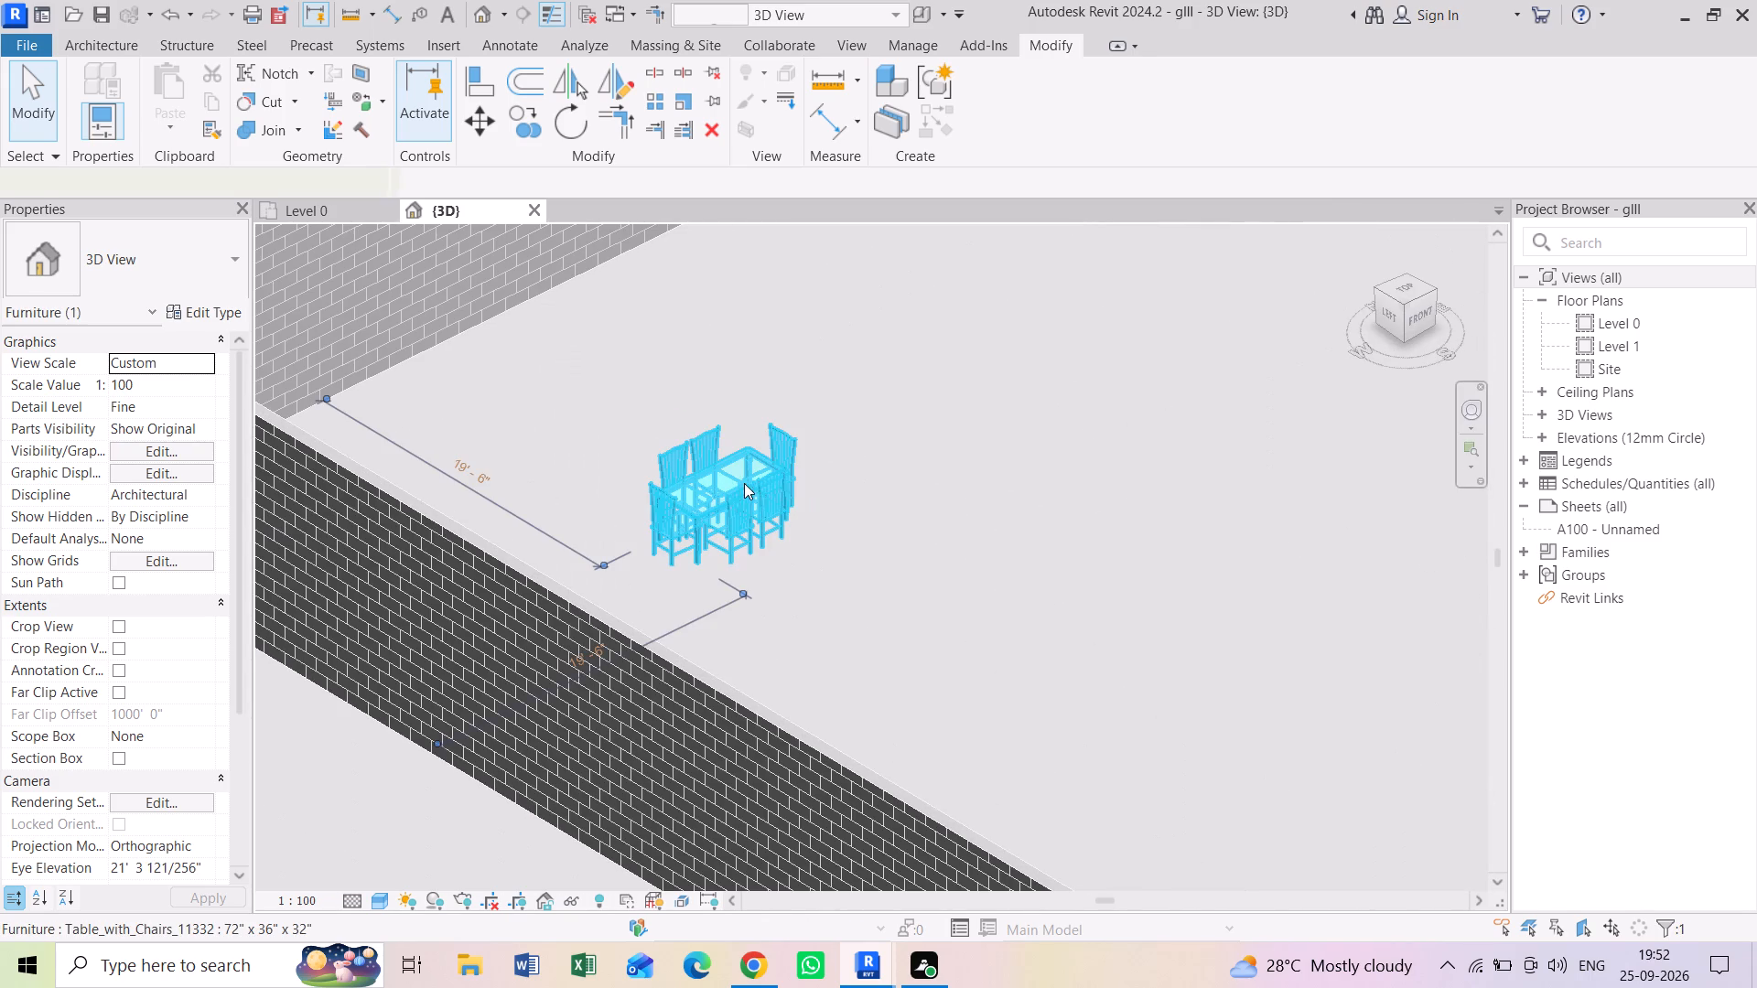
{"action": "left_click", "coordinate": [173, 248]}
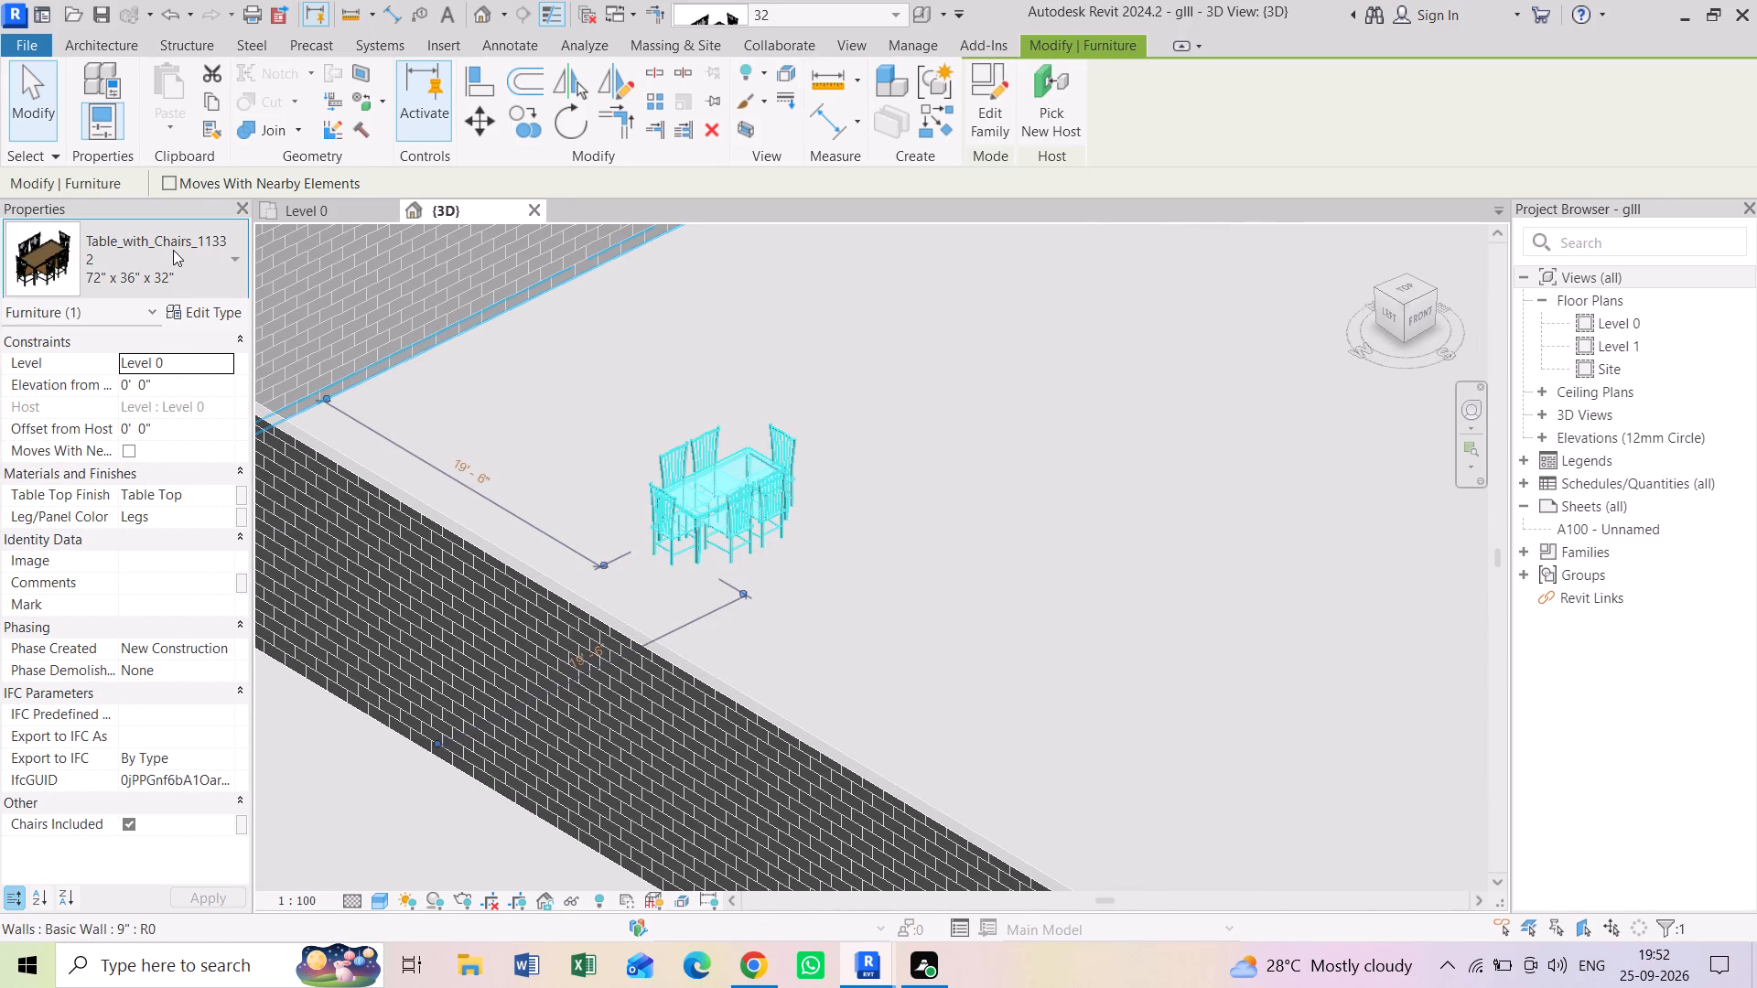
{"action": "left_click", "coordinate": [143, 575]}
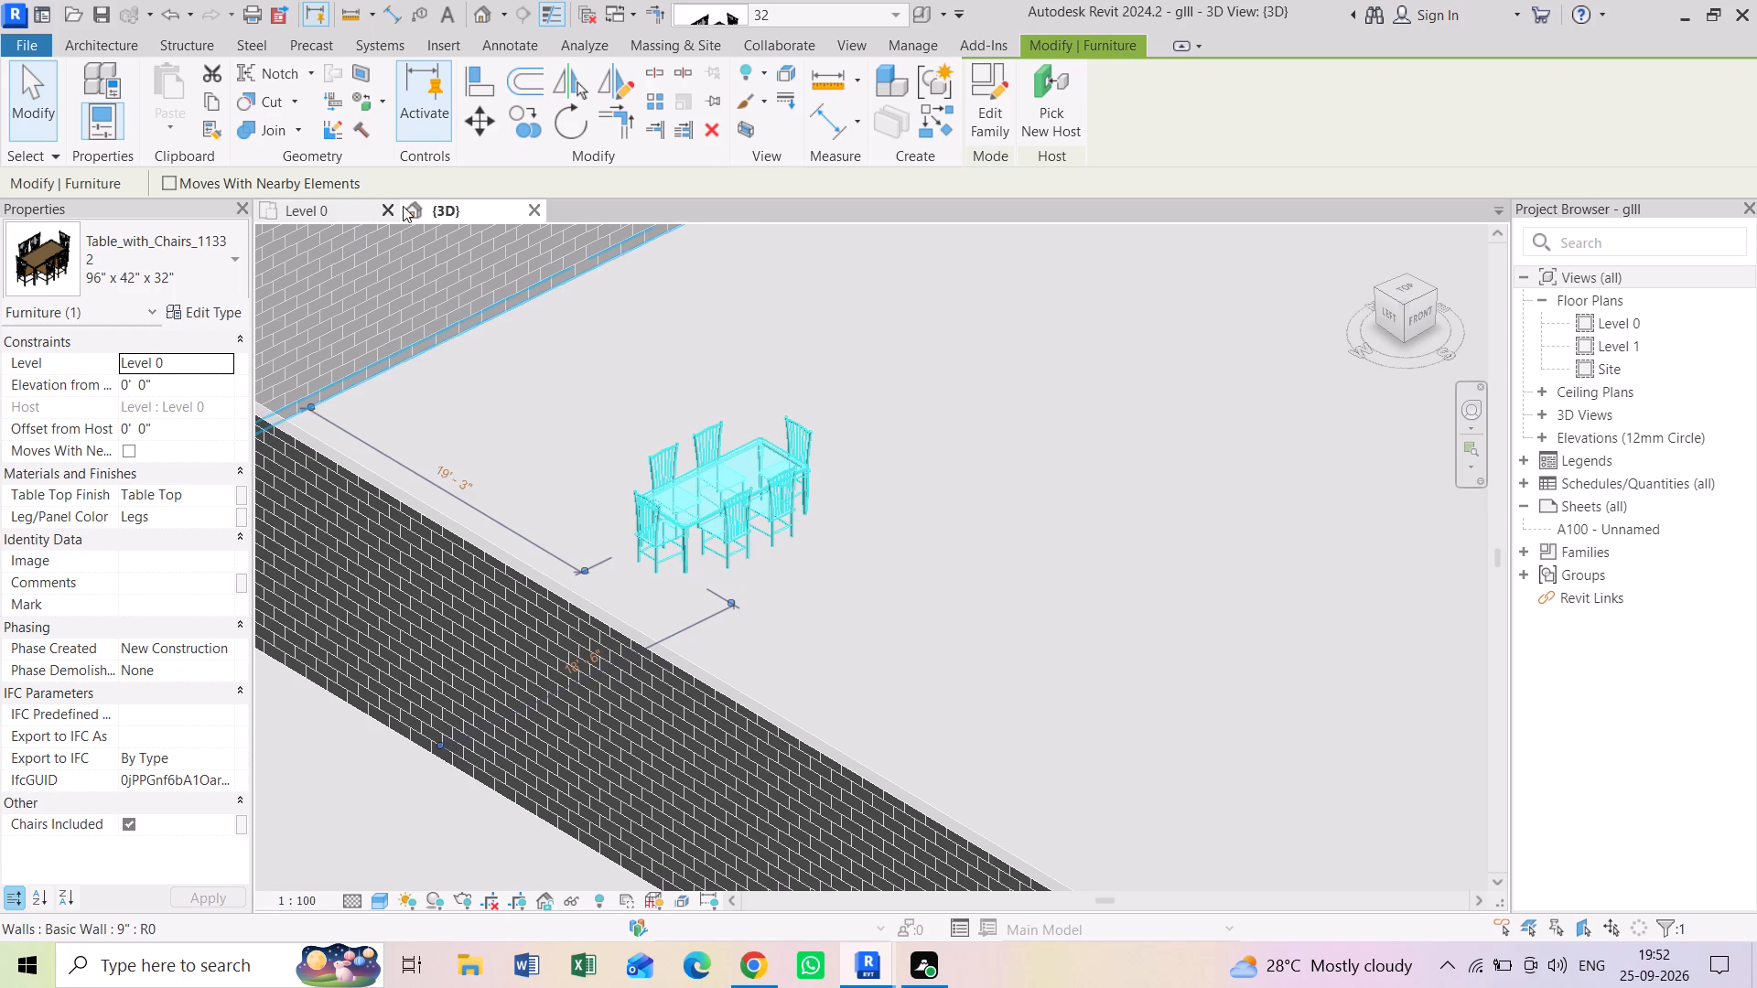
{"action": "key", "text": "Escape"}
Edit the dining set's type dimensions on Level 0, setting width to 5', length to 12' and height to 5'.
{"action": "scroll", "coordinate": [765, 587], "scroll_direction": "down", "scroll_amount": 3}
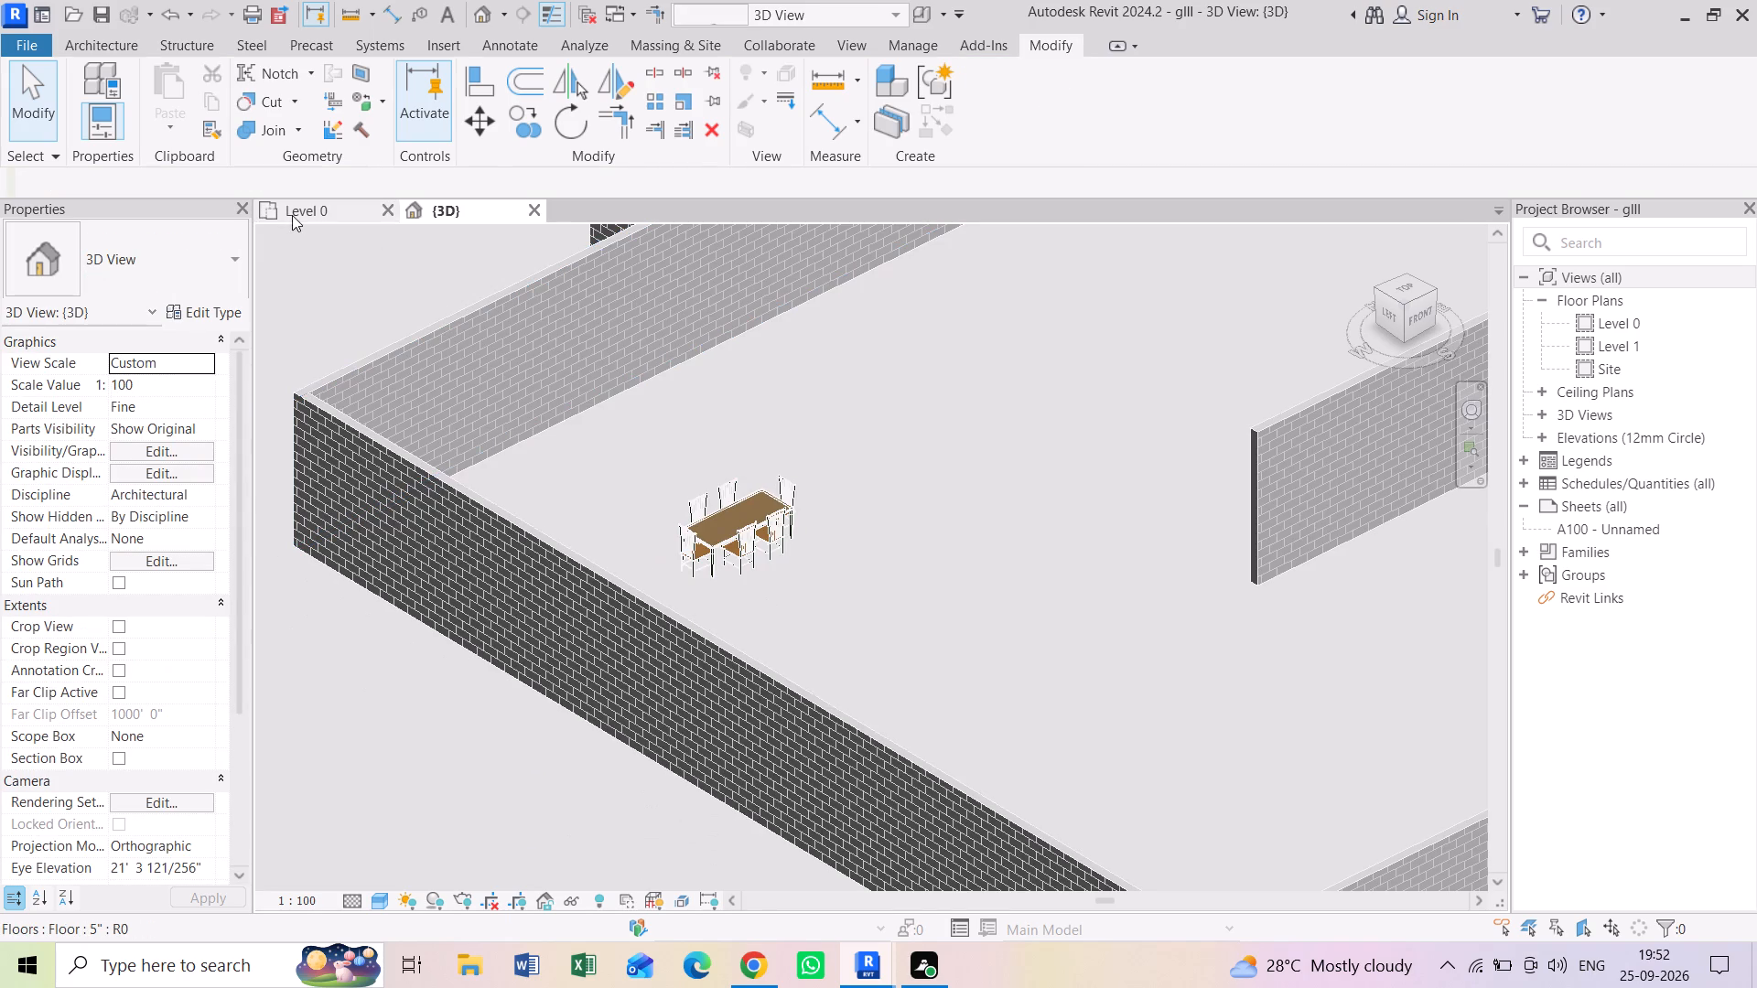
{"action": "left_click", "coordinate": [292, 215]}
{"action": "left_click", "coordinate": [839, 542]}
{"action": "scroll", "coordinate": [830, 560], "scroll_direction": "up", "scroll_amount": 3}
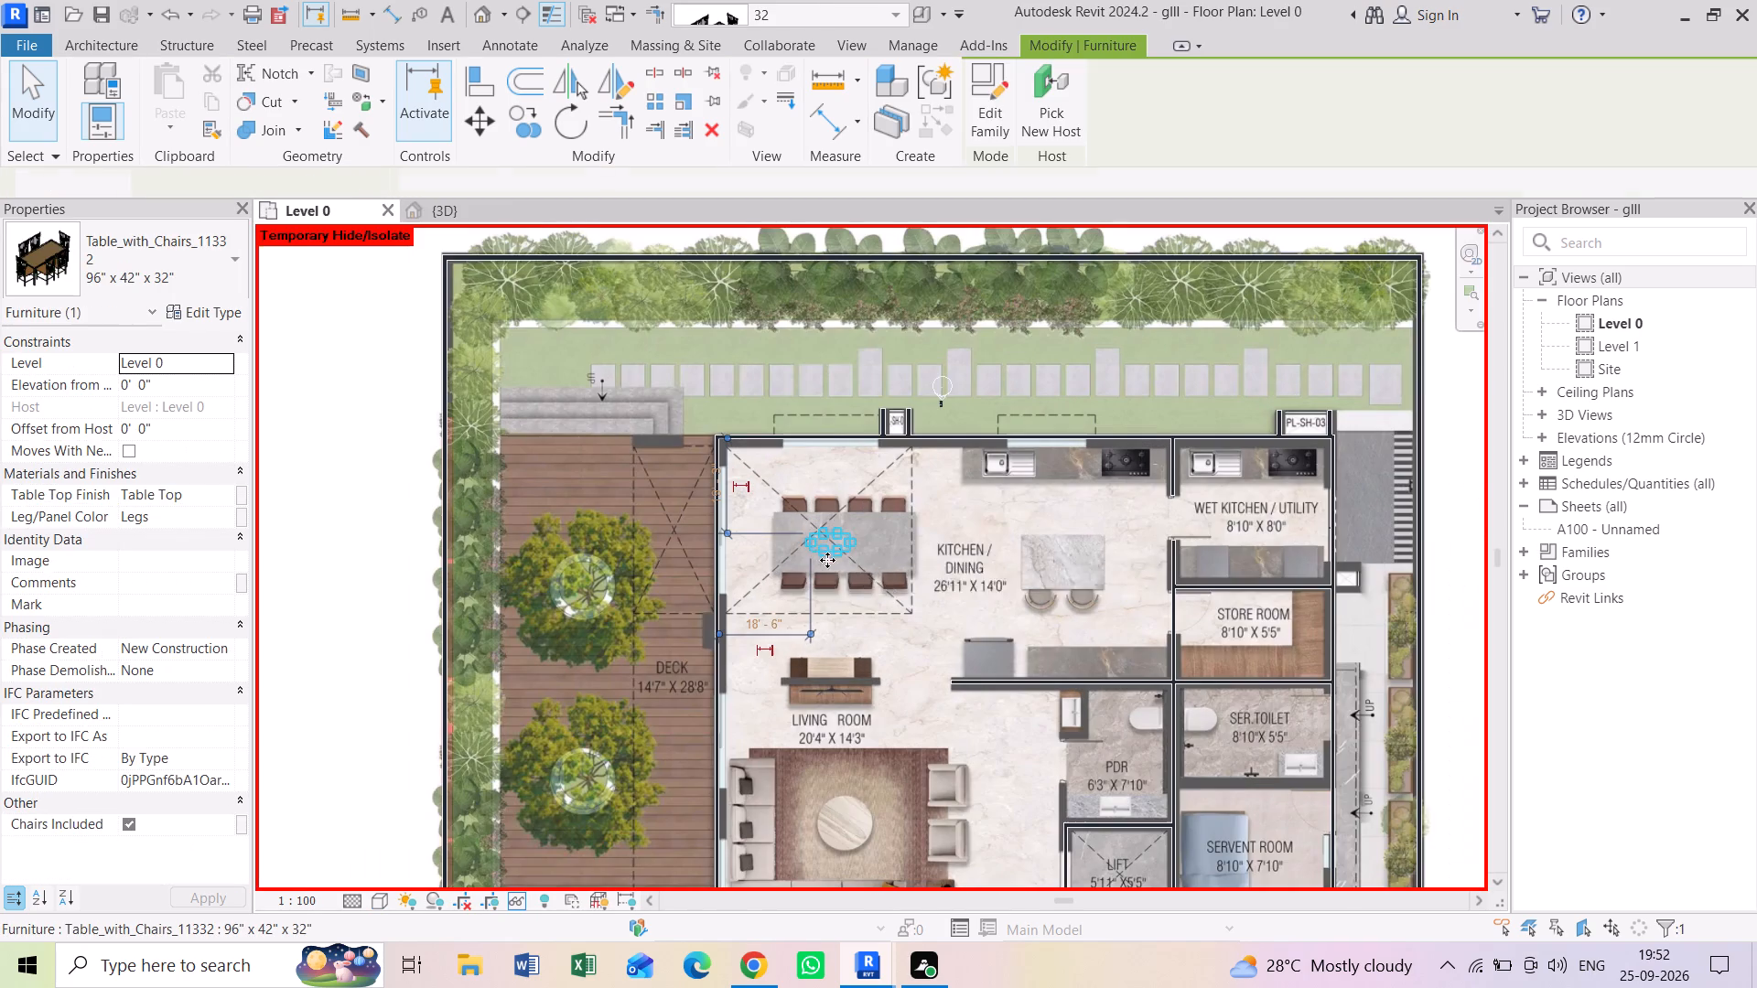
{"action": "left_click", "coordinate": [189, 320]}
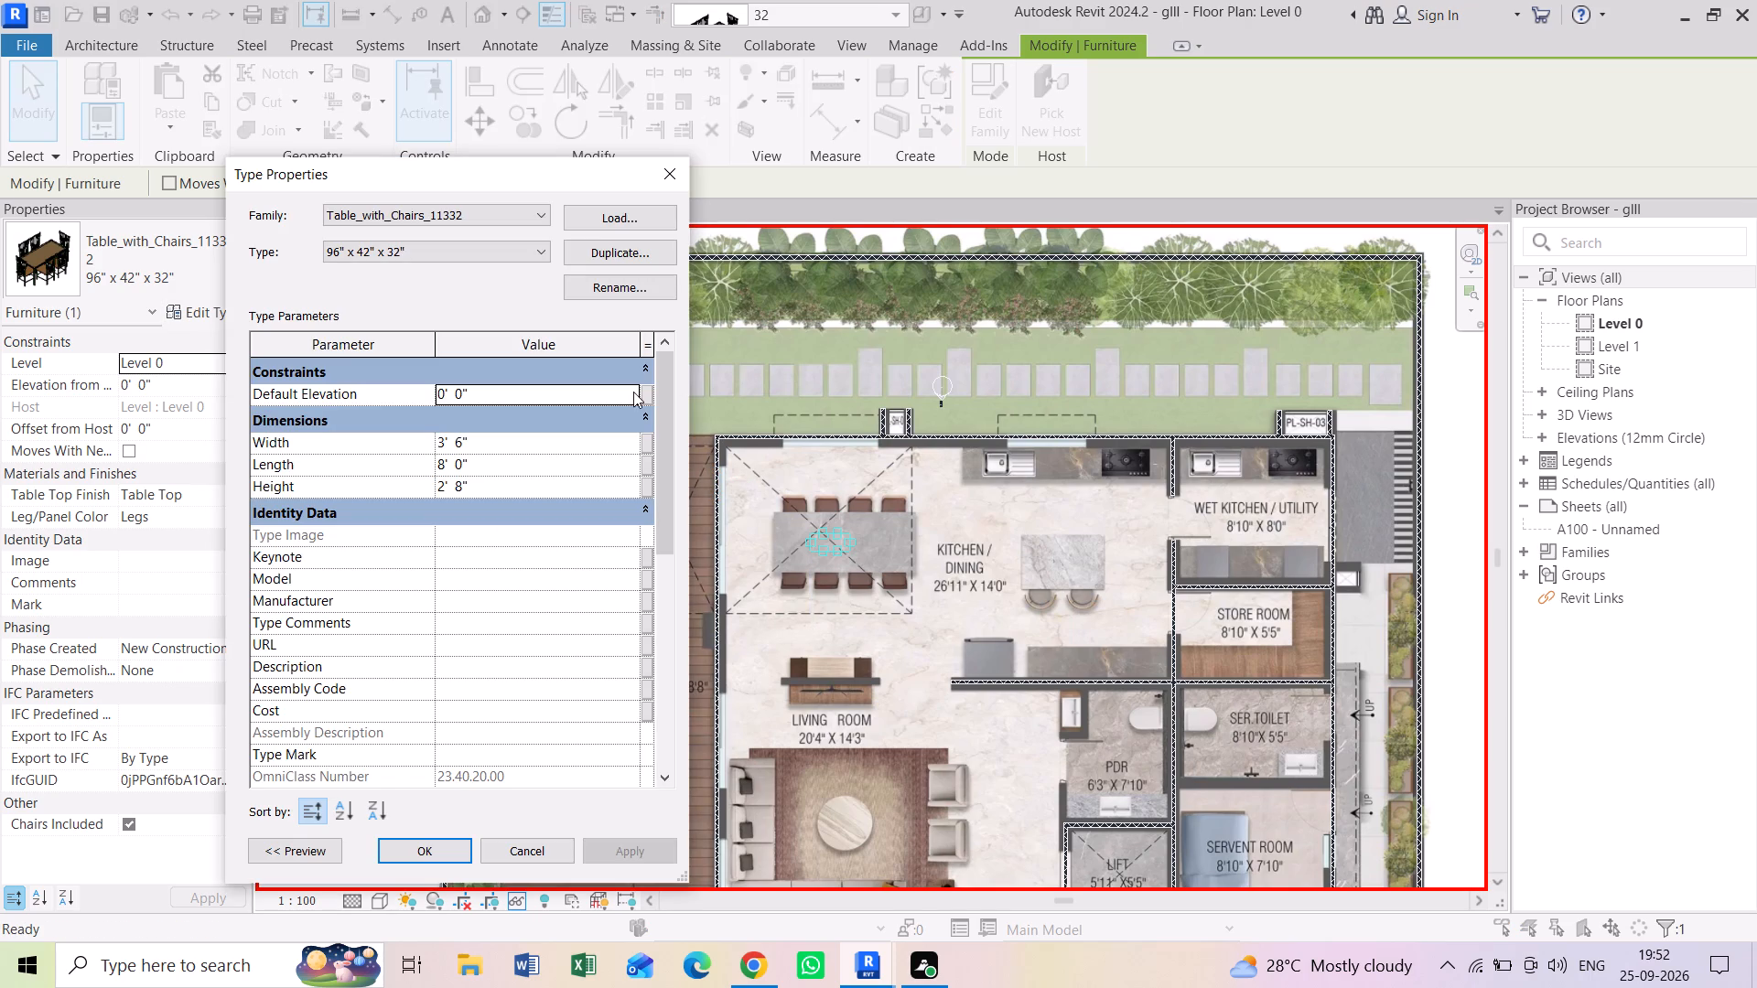
{"action": "left_click", "coordinate": [513, 449]}
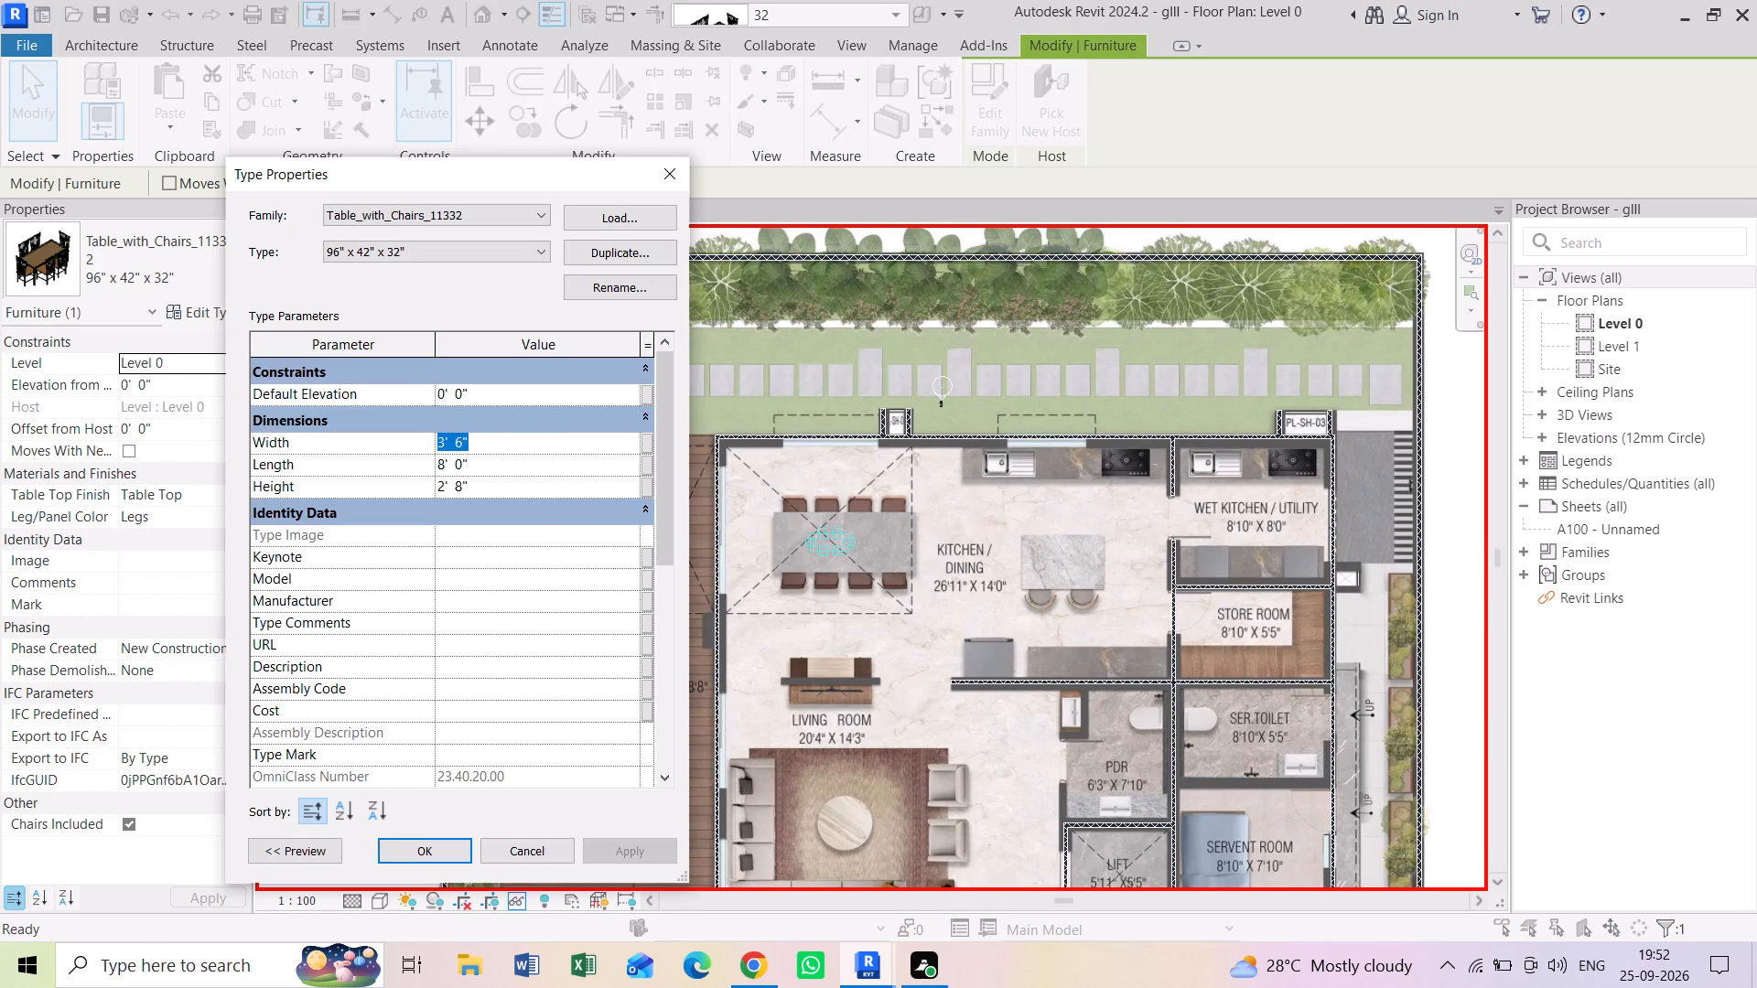
{"action": "type", "text": "5'"}
{"action": "key", "text": "Return"}
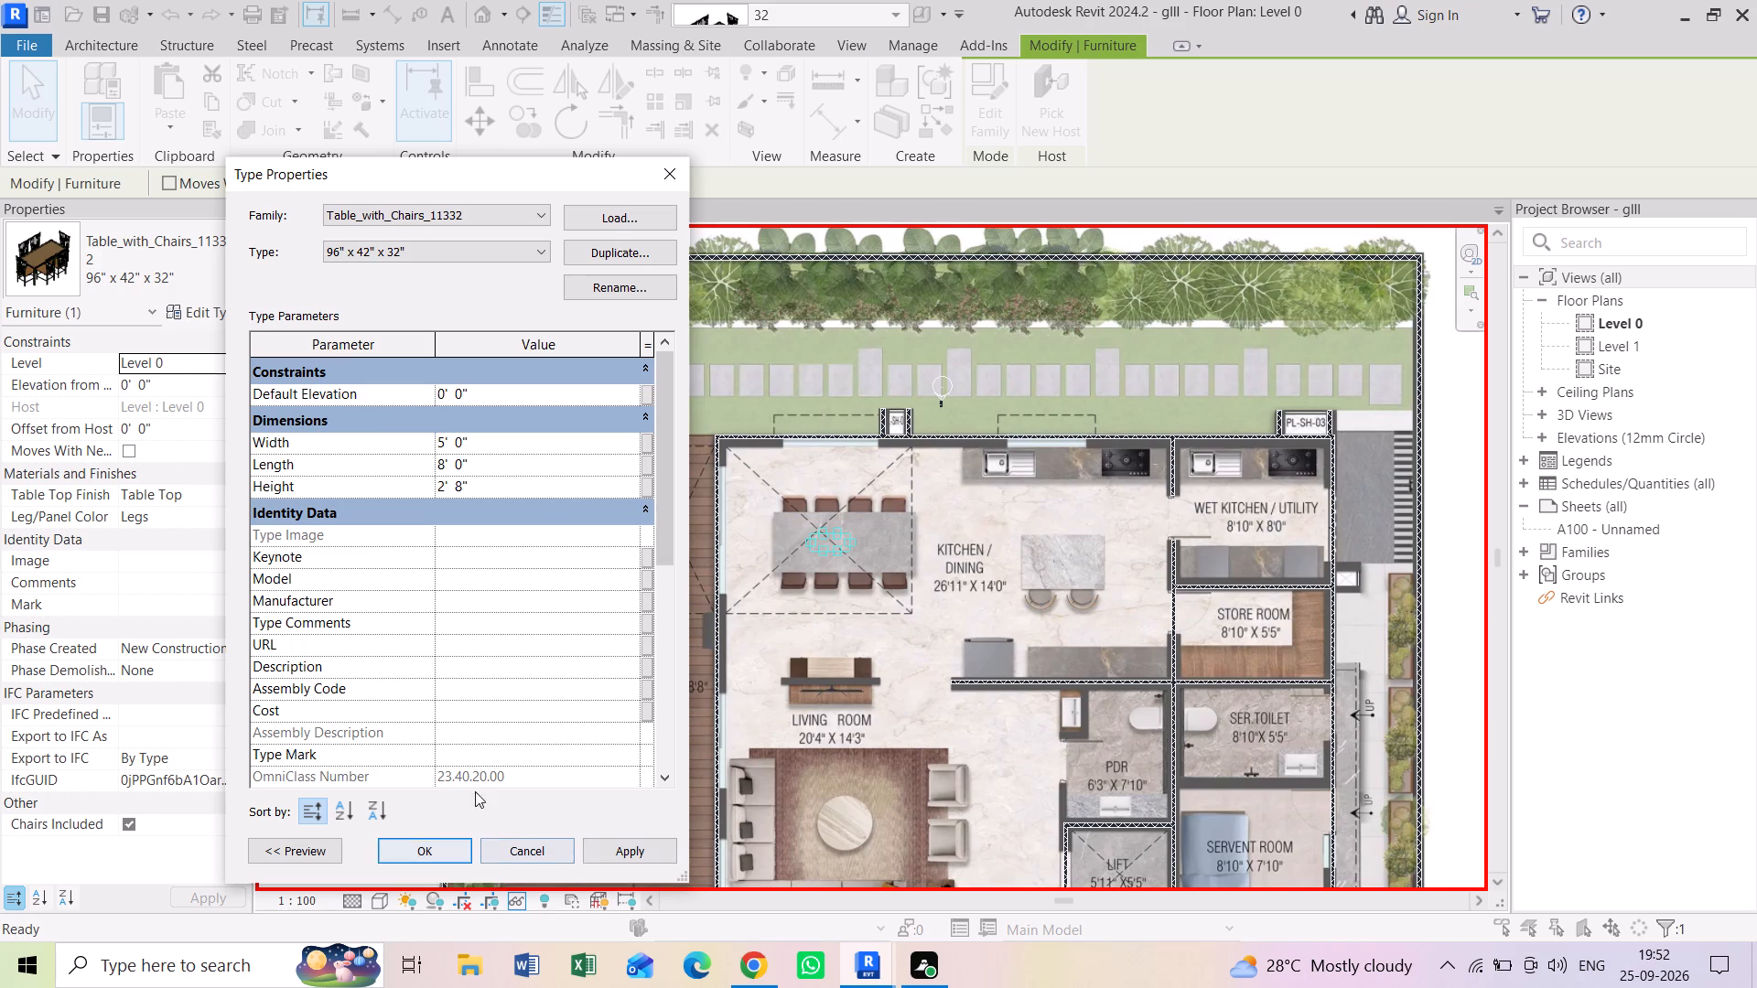
{"action": "left_click", "coordinate": [530, 475]}
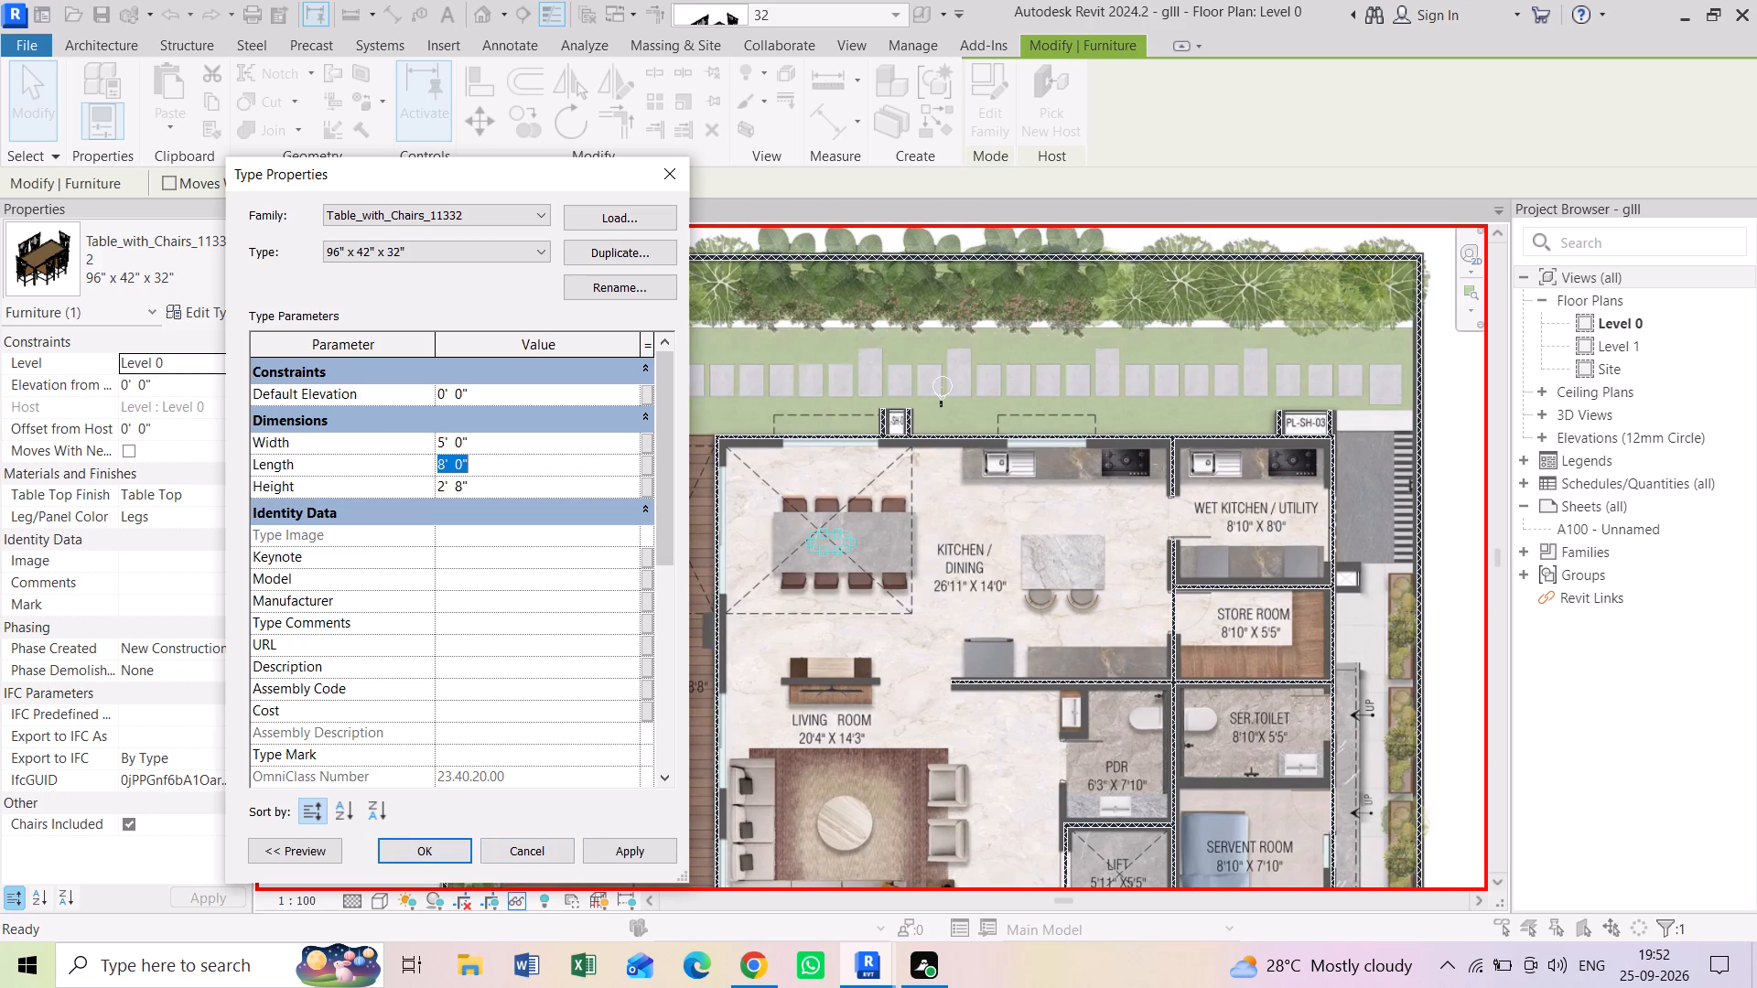
{"action": "type", "text": "12'"}
{"action": "key", "text": "Tab"}
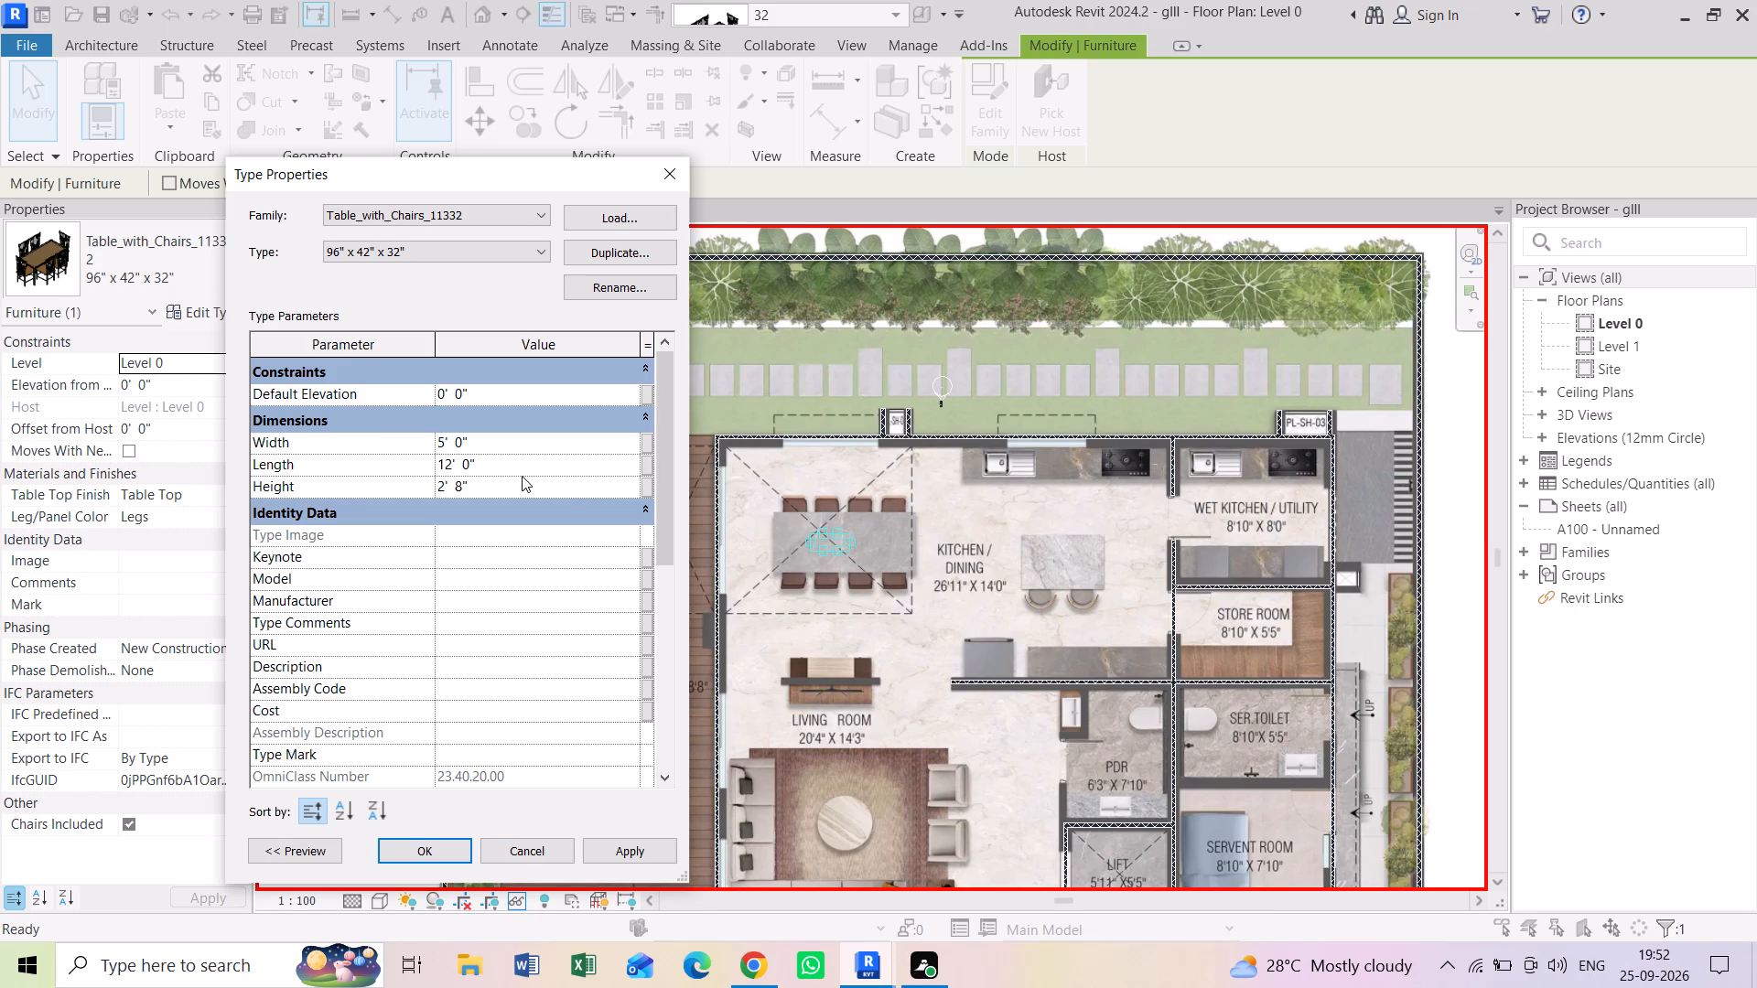
{"action": "left_click", "coordinate": [523, 506]}
{"action": "left_click", "coordinate": [524, 488]}
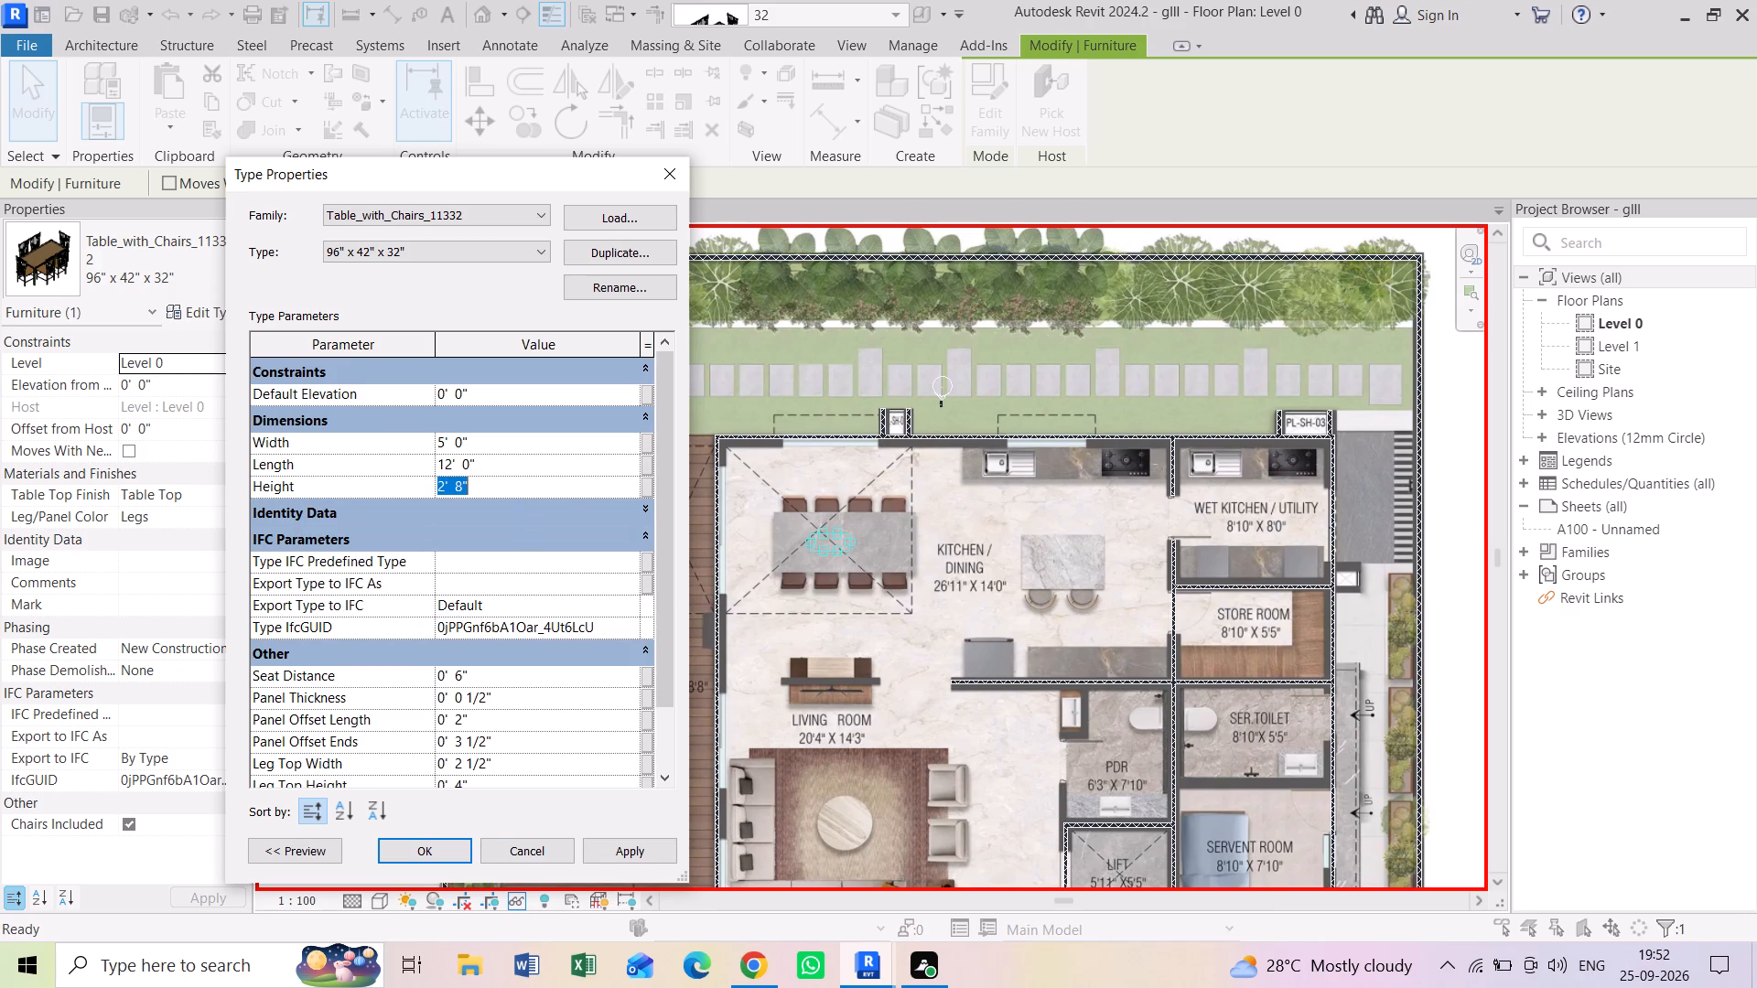
{"action": "type", "text": "5'"}
{"action": "key", "text": "Return"}
{"action": "left_click", "coordinate": [437, 849]}
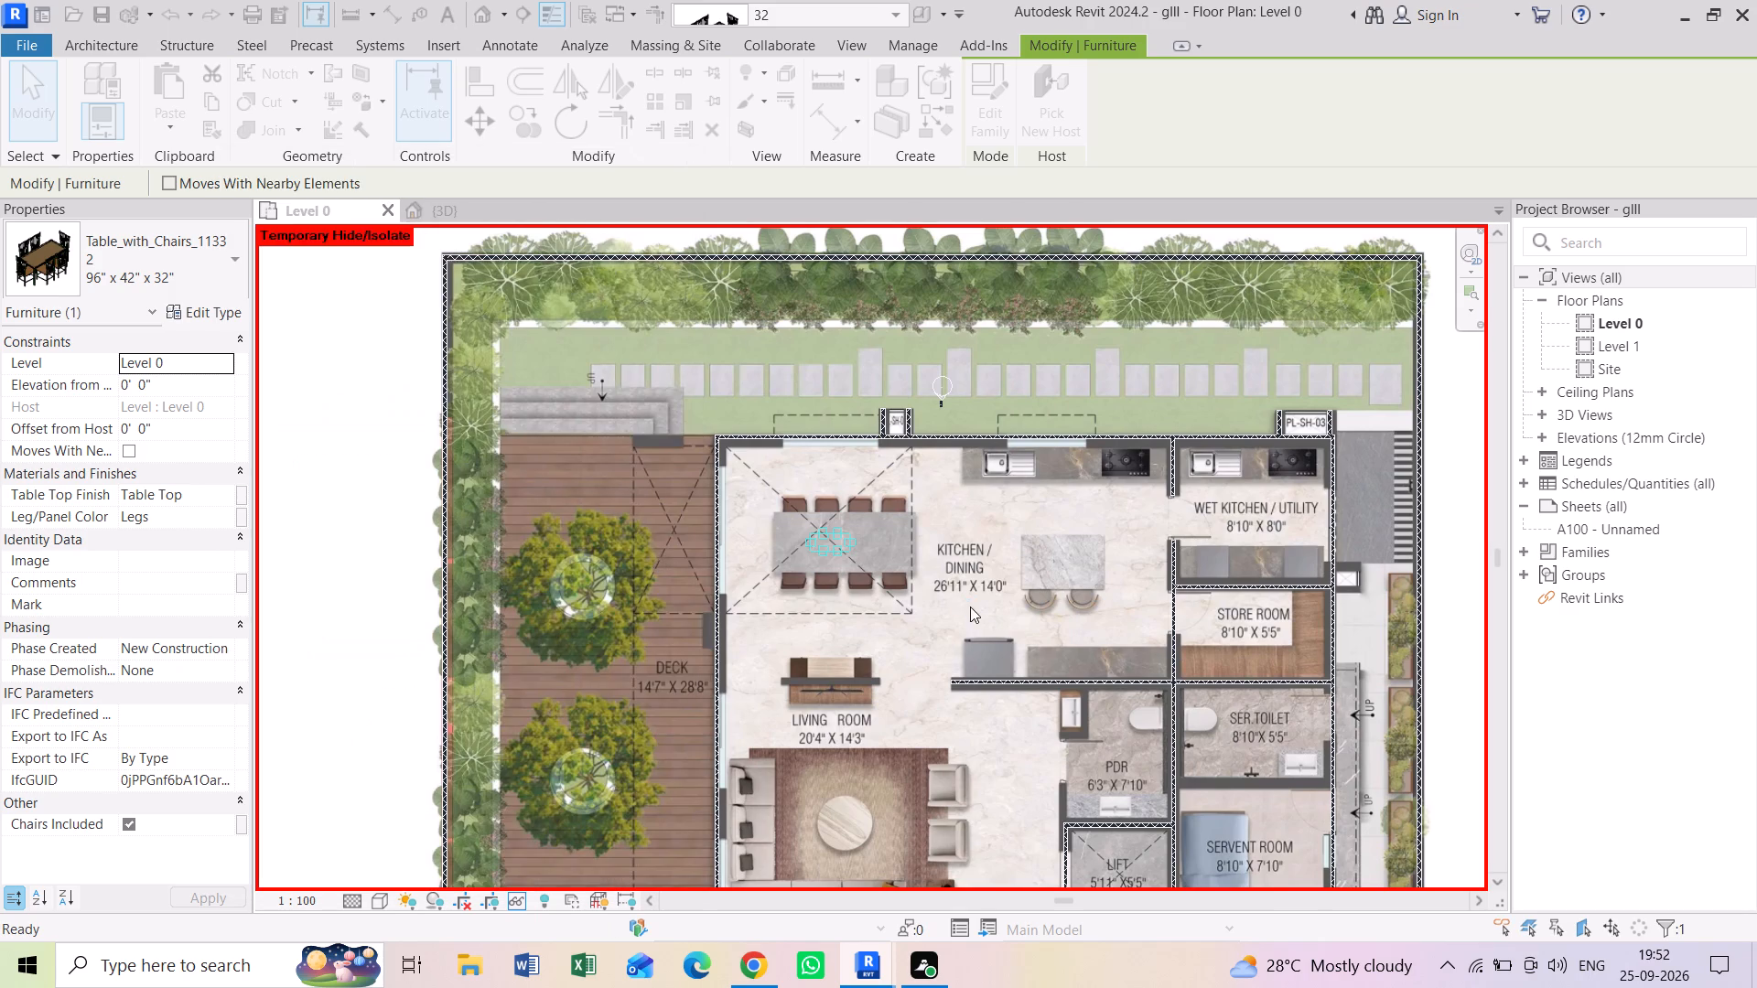
Inspect the resized dining set in 3D and set its type height to 3'.
{"action": "scroll", "coordinate": [844, 548], "scroll_direction": "up", "scroll_amount": 5}
{"action": "left_click", "coordinate": [446, 210]}
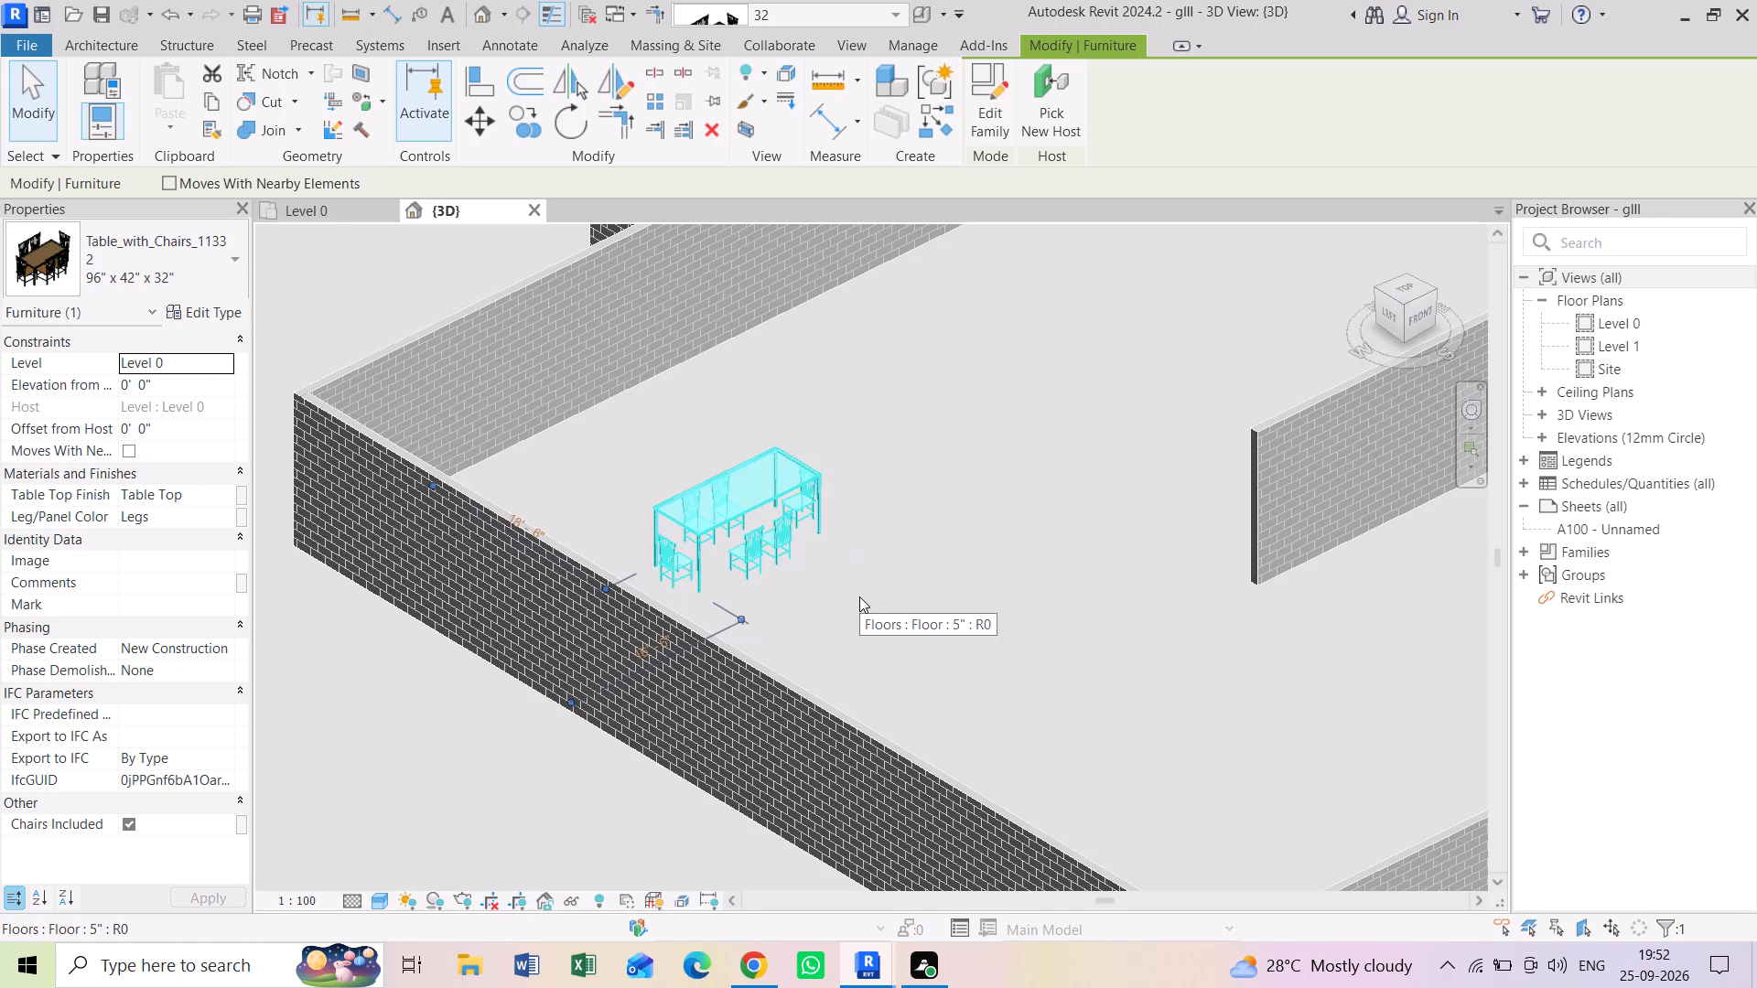
{"action": "key", "text": "Escape"}
{"action": "middle_click_drag", "start_coordinate": [878, 646], "coordinate": [784, 628], "text": "shift"}
{"action": "middle_click_drag", "start_coordinate": [792, 560], "coordinate": [847, 569], "text": "shift"}
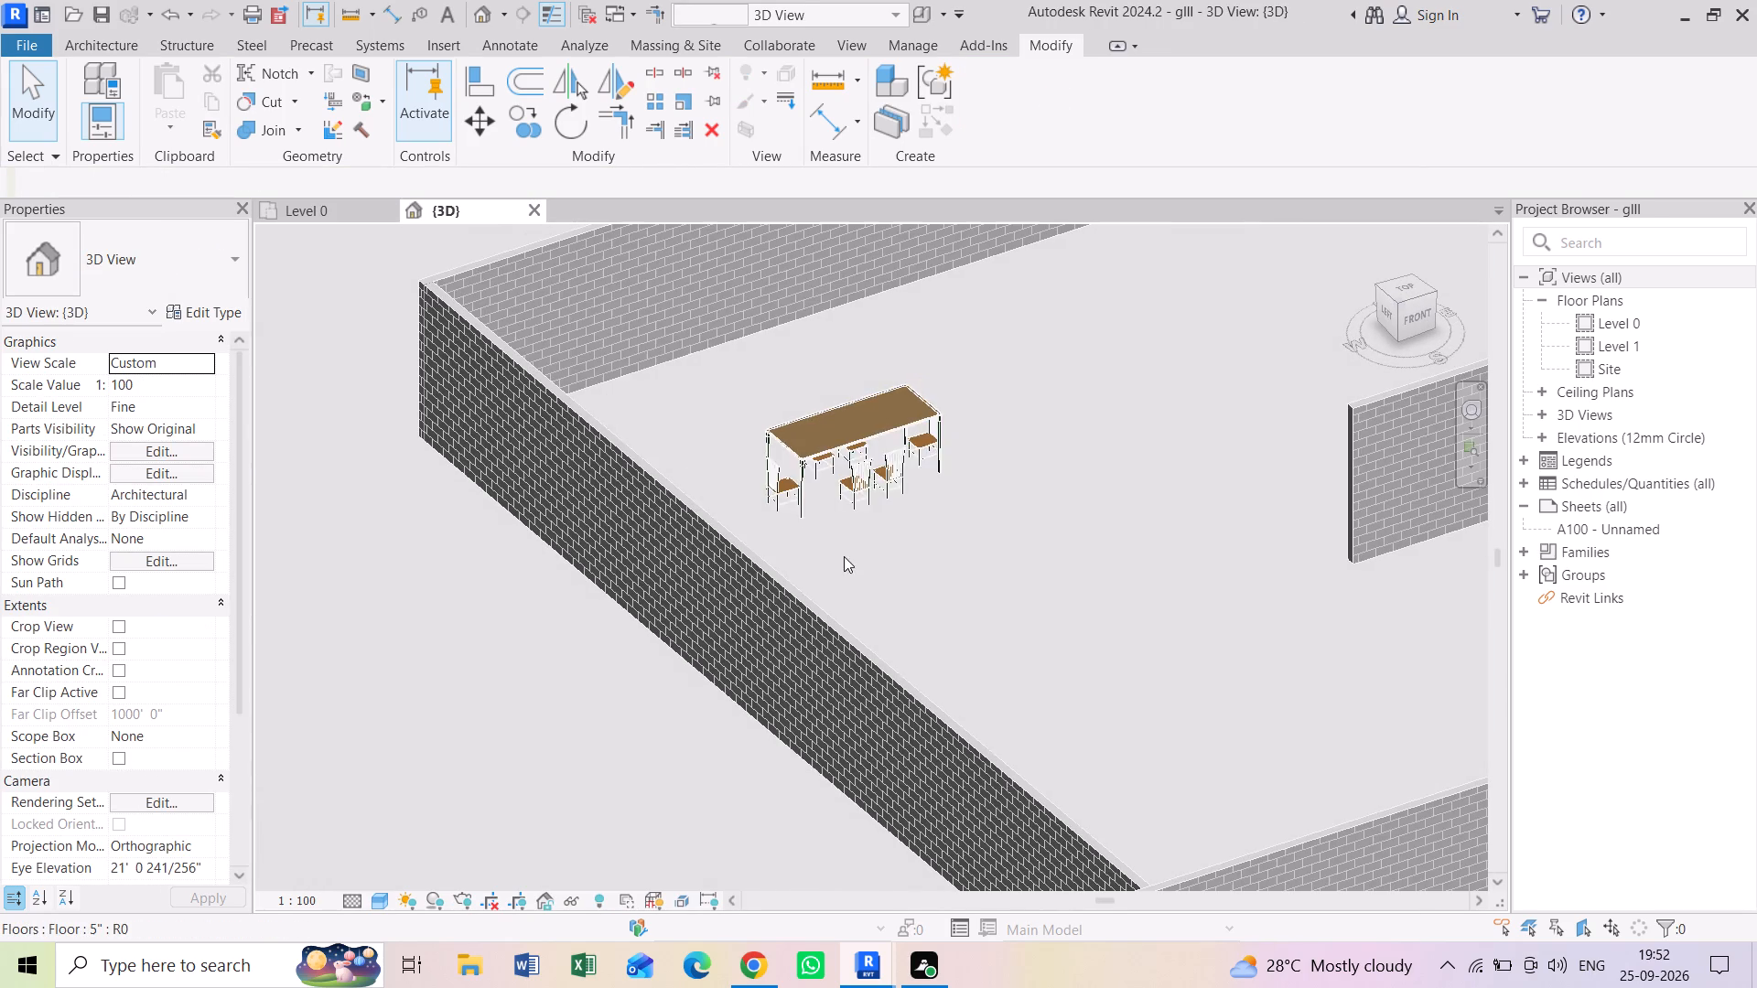
{"action": "left_click", "coordinate": [852, 495]}
{"action": "scroll", "coordinate": [851, 488], "scroll_direction": "up", "scroll_amount": 5}
{"action": "key", "text": "Escape"}
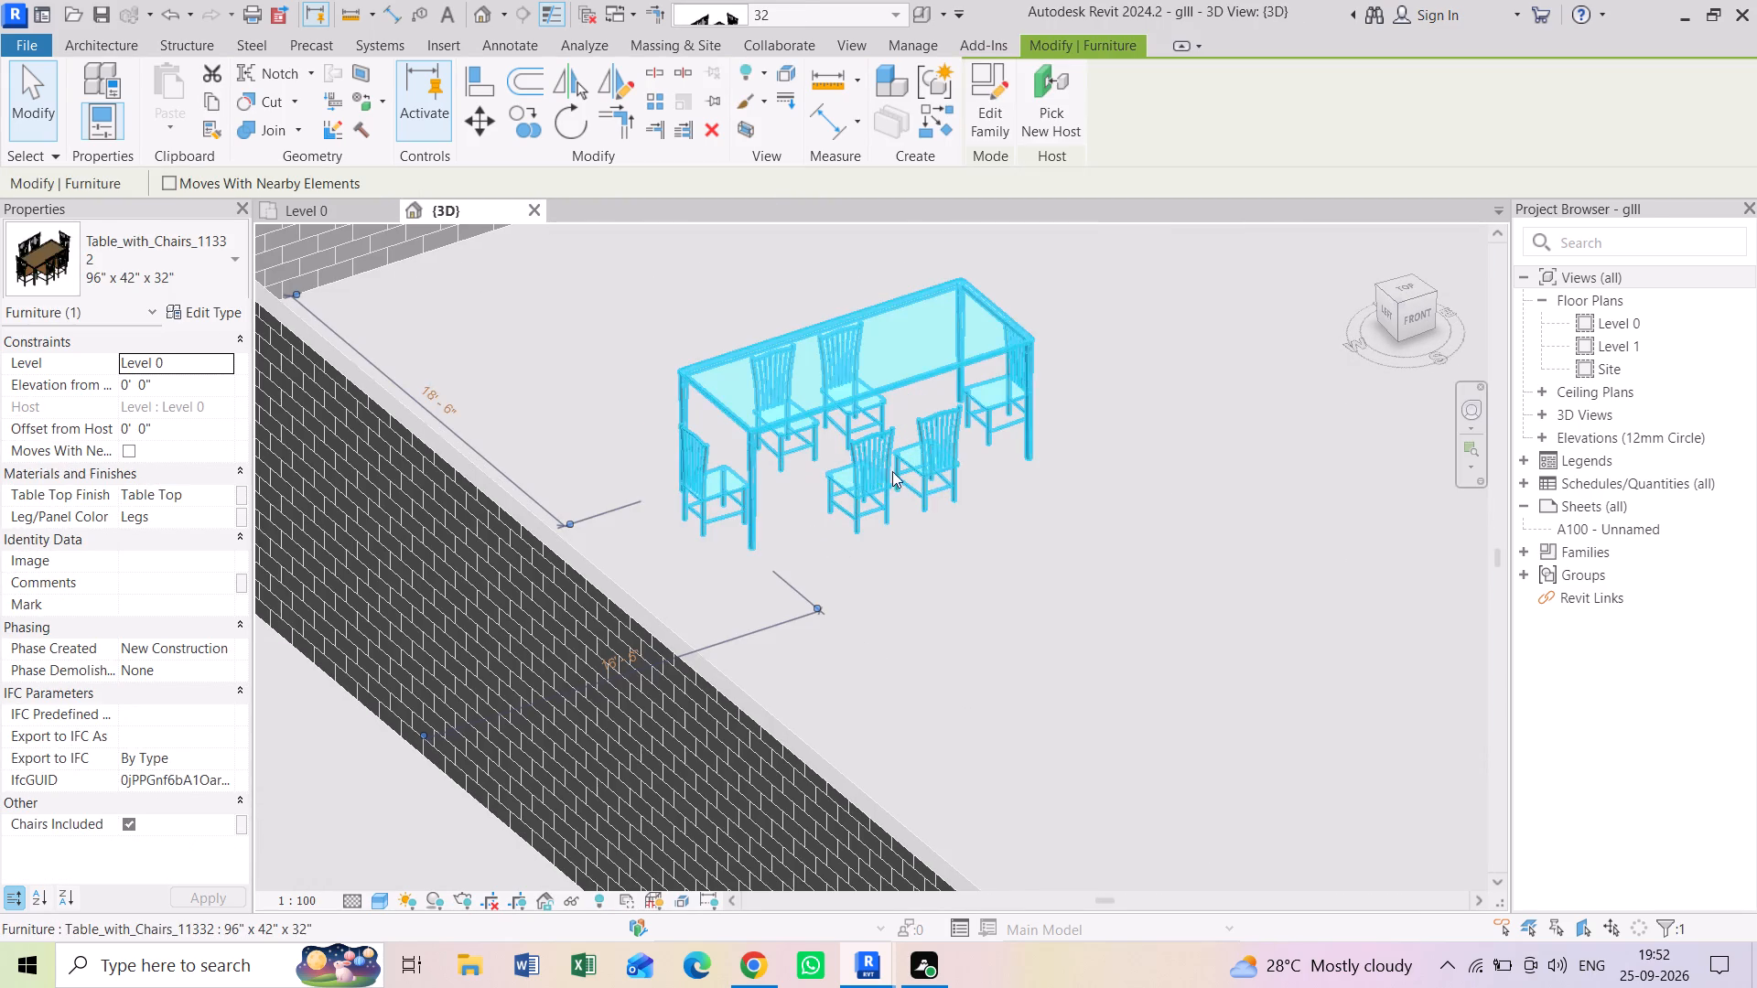
{"action": "left_click", "coordinate": [908, 424]}
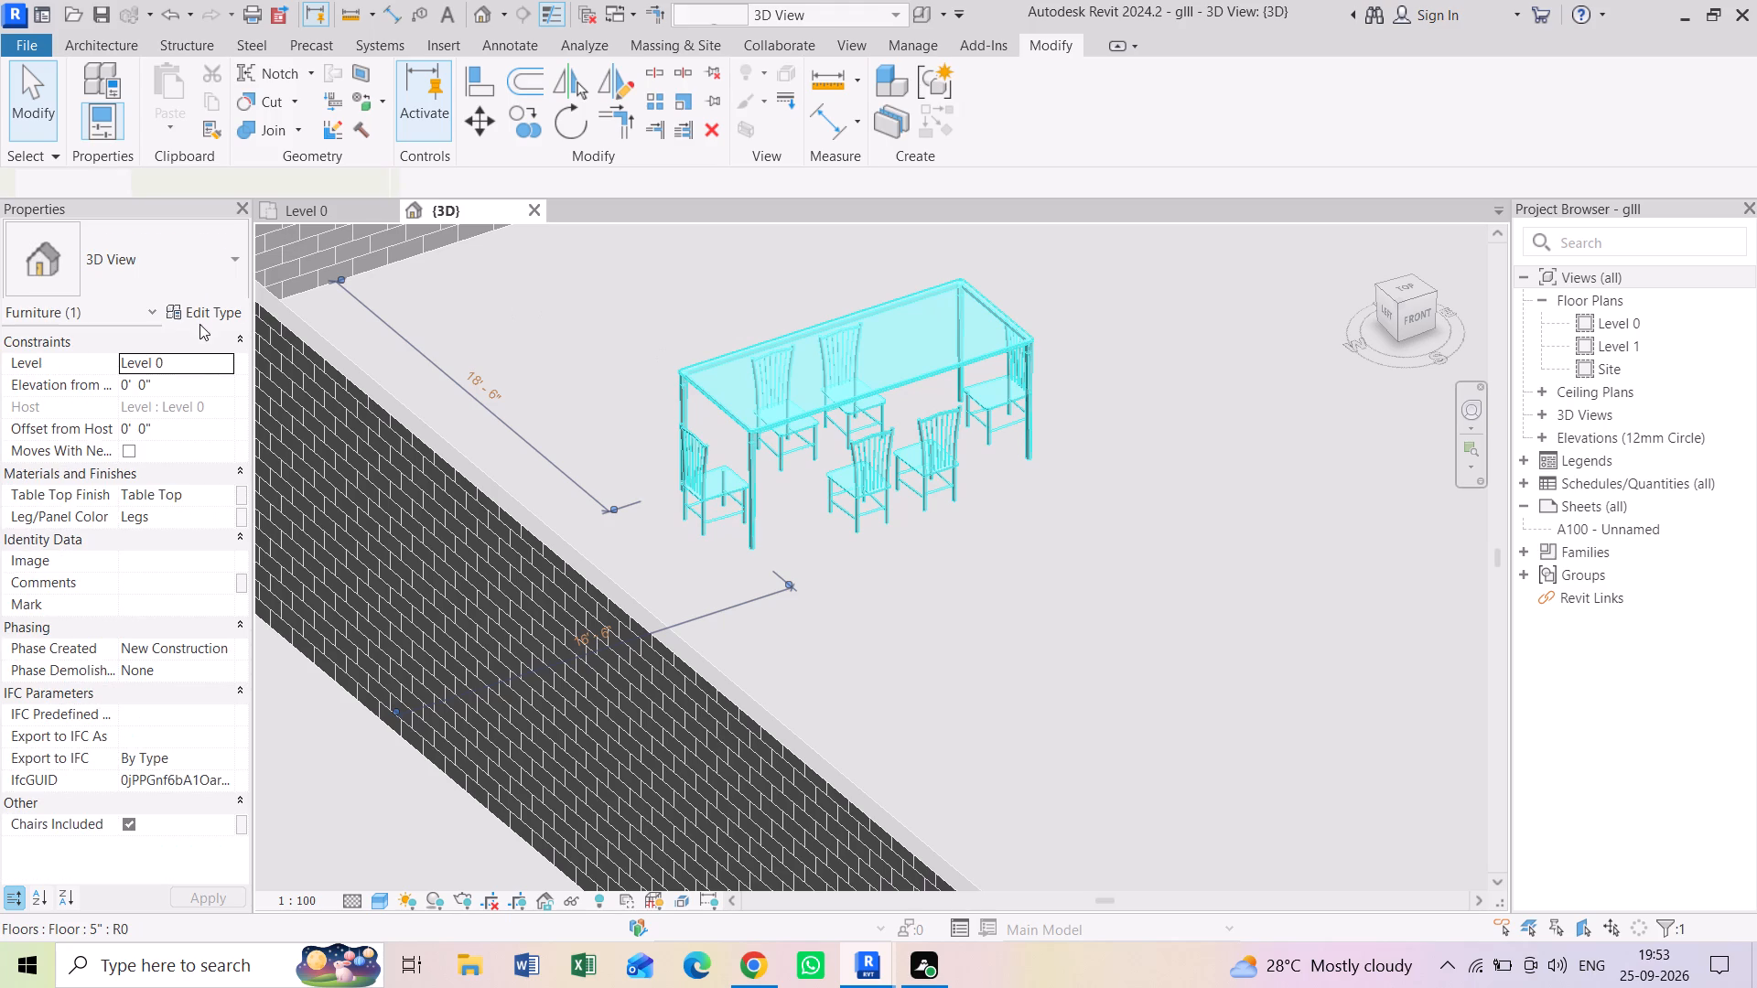
{"action": "left_click", "coordinate": [188, 308]}
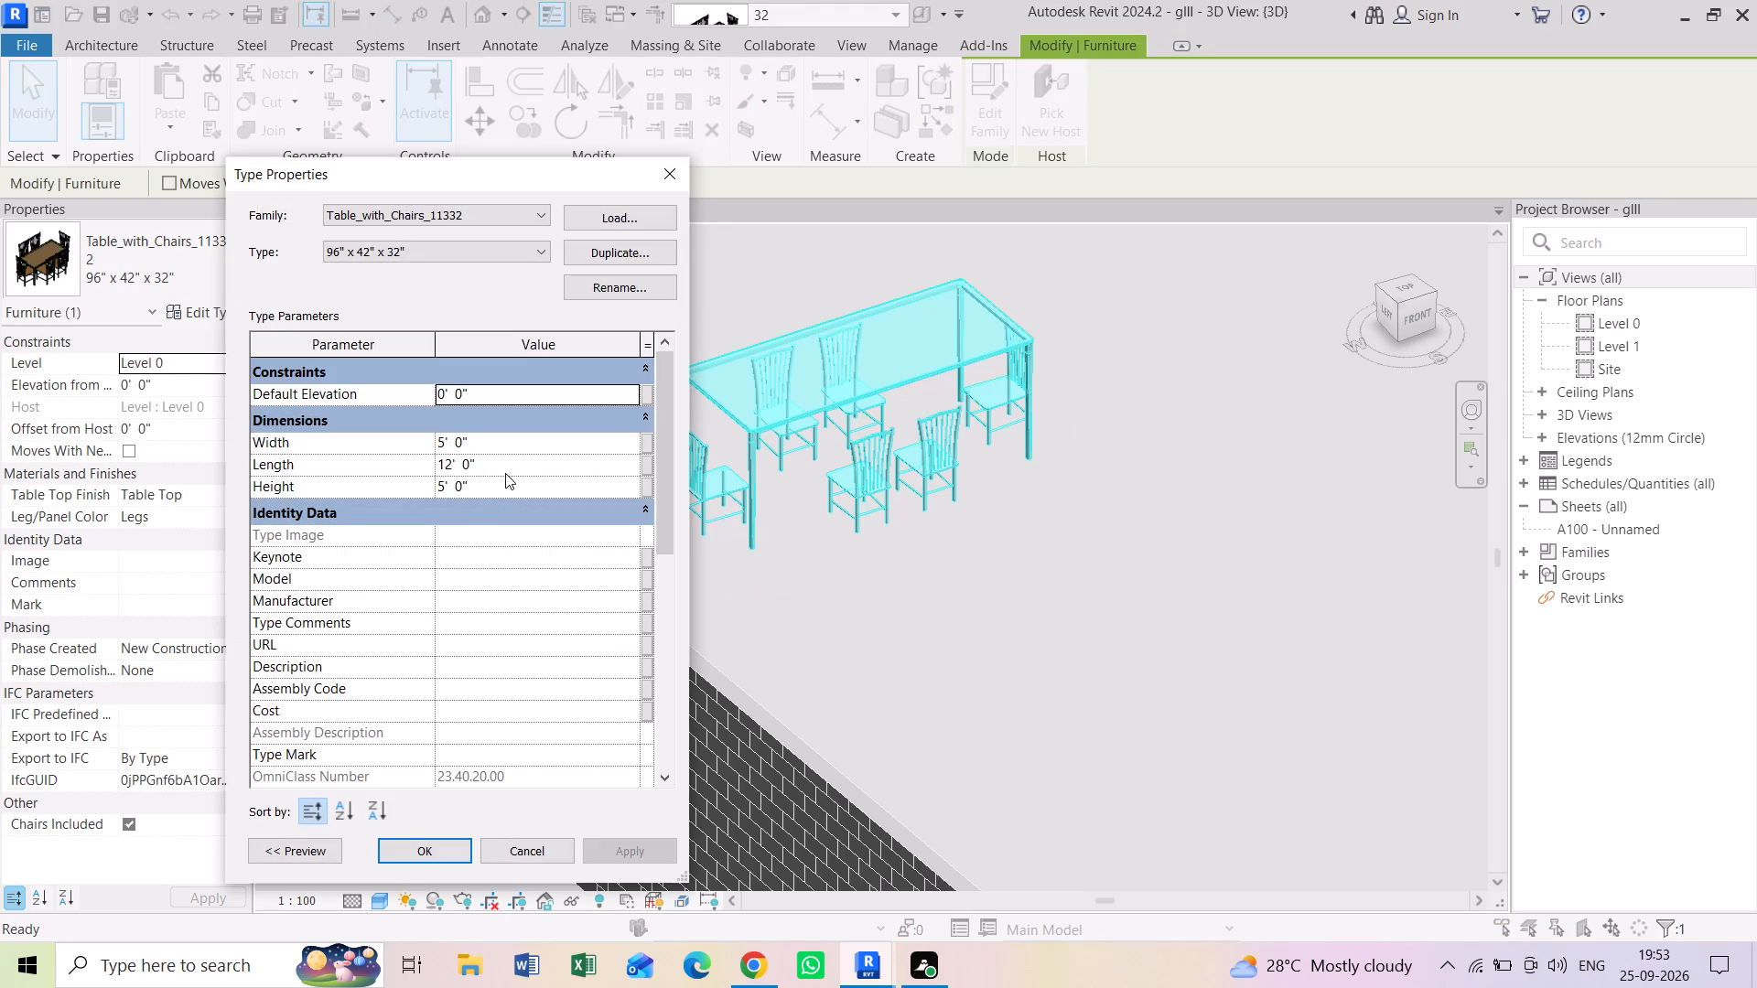
{"action": "left_click", "coordinate": [502, 482]}
{"action": "type", "text": "3'"}
{"action": "key", "text": "Return"}
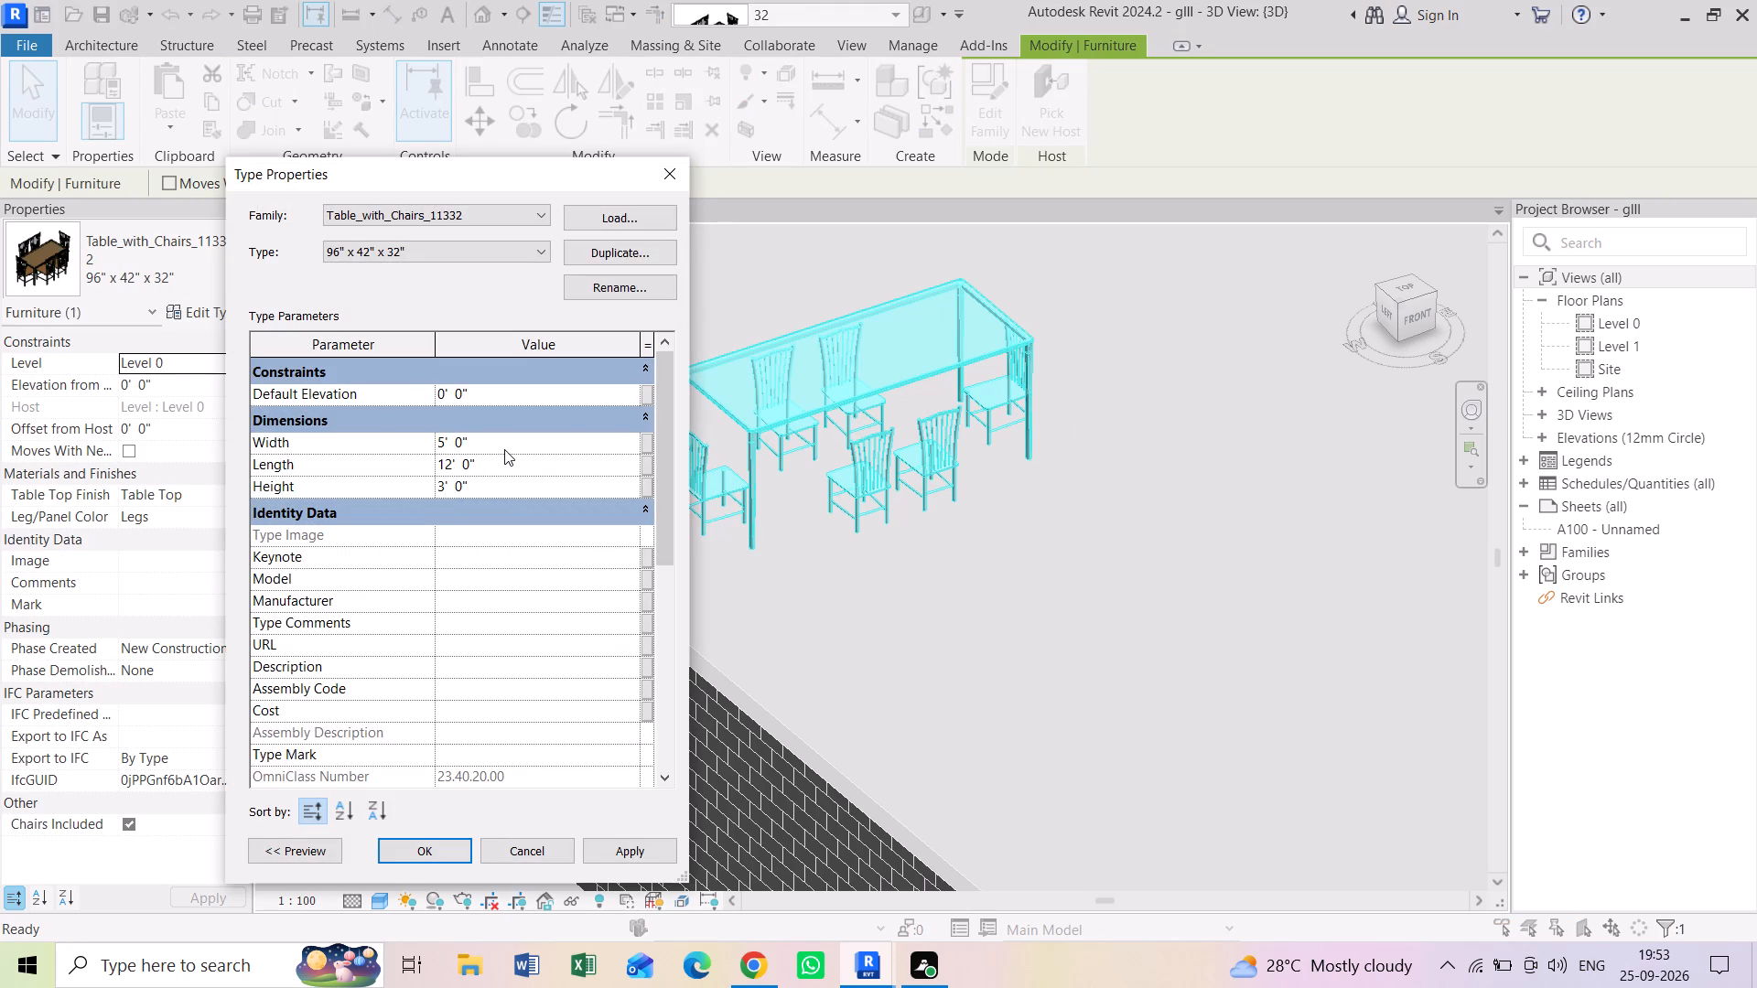
{"action": "left_click", "coordinate": [436, 845]}
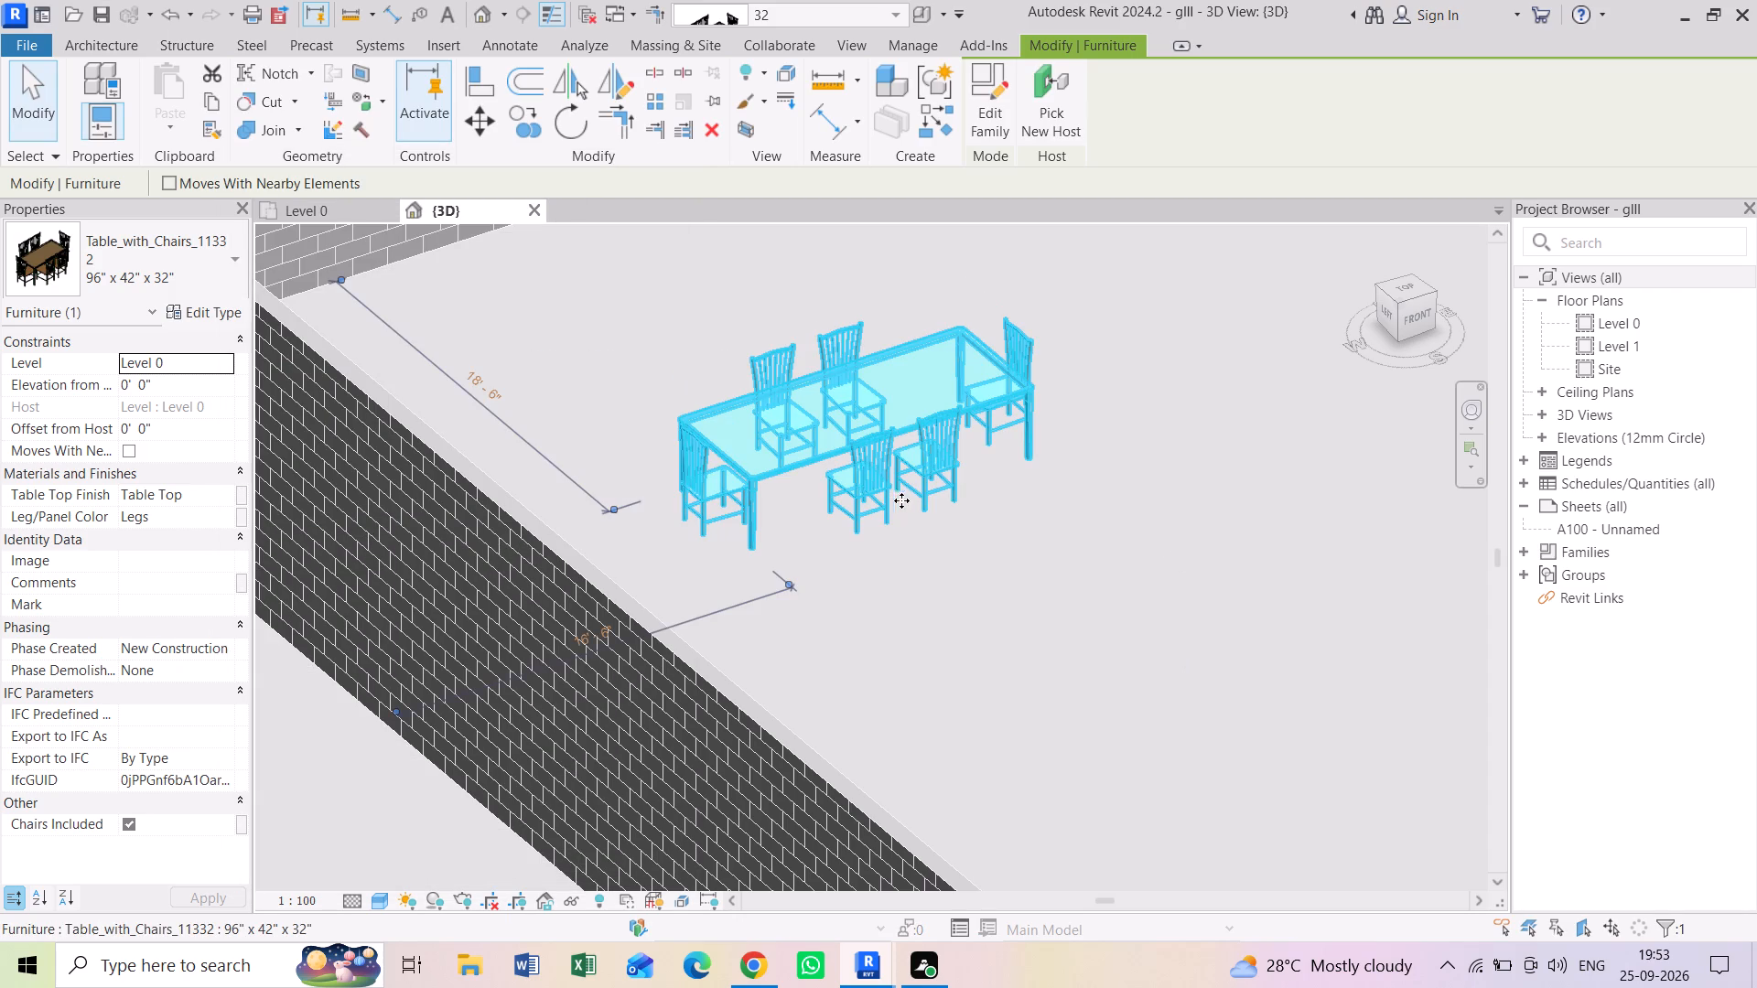
{"action": "key", "text": "Escape"}
Compare the resized dining set with the room in 3D and with the table drawn on the Level 0 plan.
{"action": "middle_click_drag", "start_coordinate": [1062, 644], "coordinate": [1080, 614], "text": "shift"}
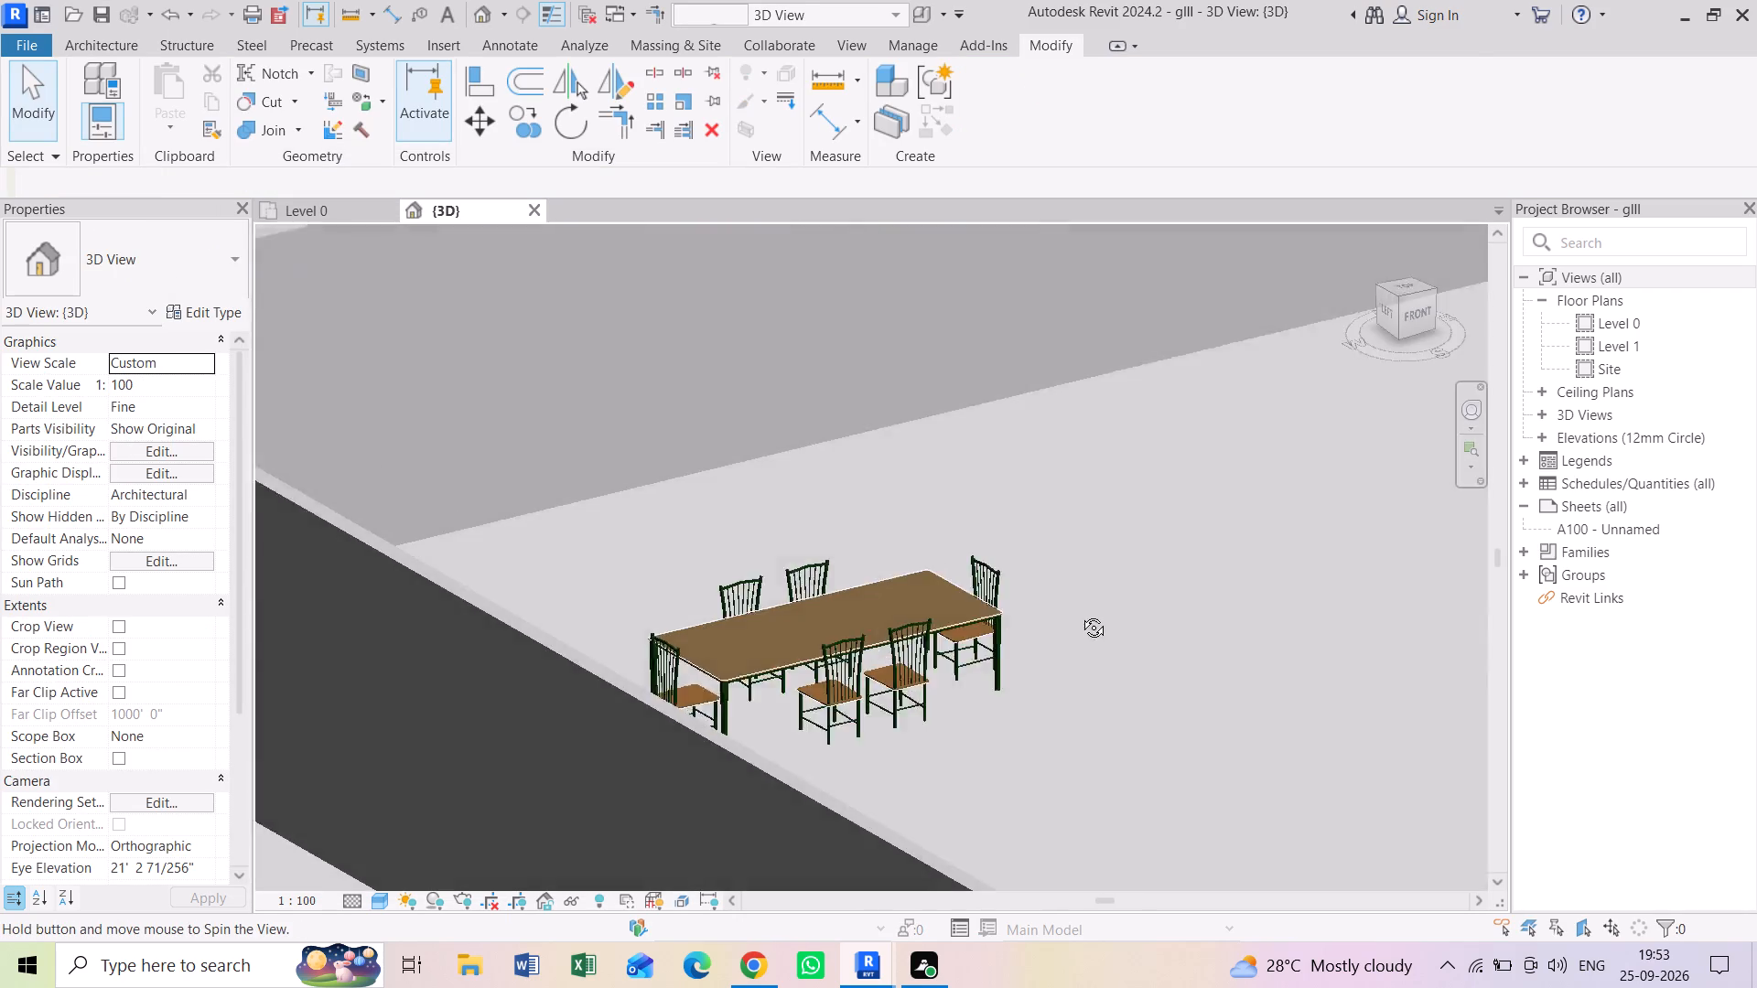
{"action": "middle_click_drag", "start_coordinate": [1080, 614], "coordinate": [1080, 616], "text": "shift"}
{"action": "scroll", "coordinate": [833, 461], "scroll_direction": "down", "scroll_amount": 11}
{"action": "middle_click_drag", "start_coordinate": [857, 465], "coordinate": [879, 575], "text": "shift"}
{"action": "scroll", "coordinate": [829, 473], "scroll_direction": "up", "scroll_amount": 5}
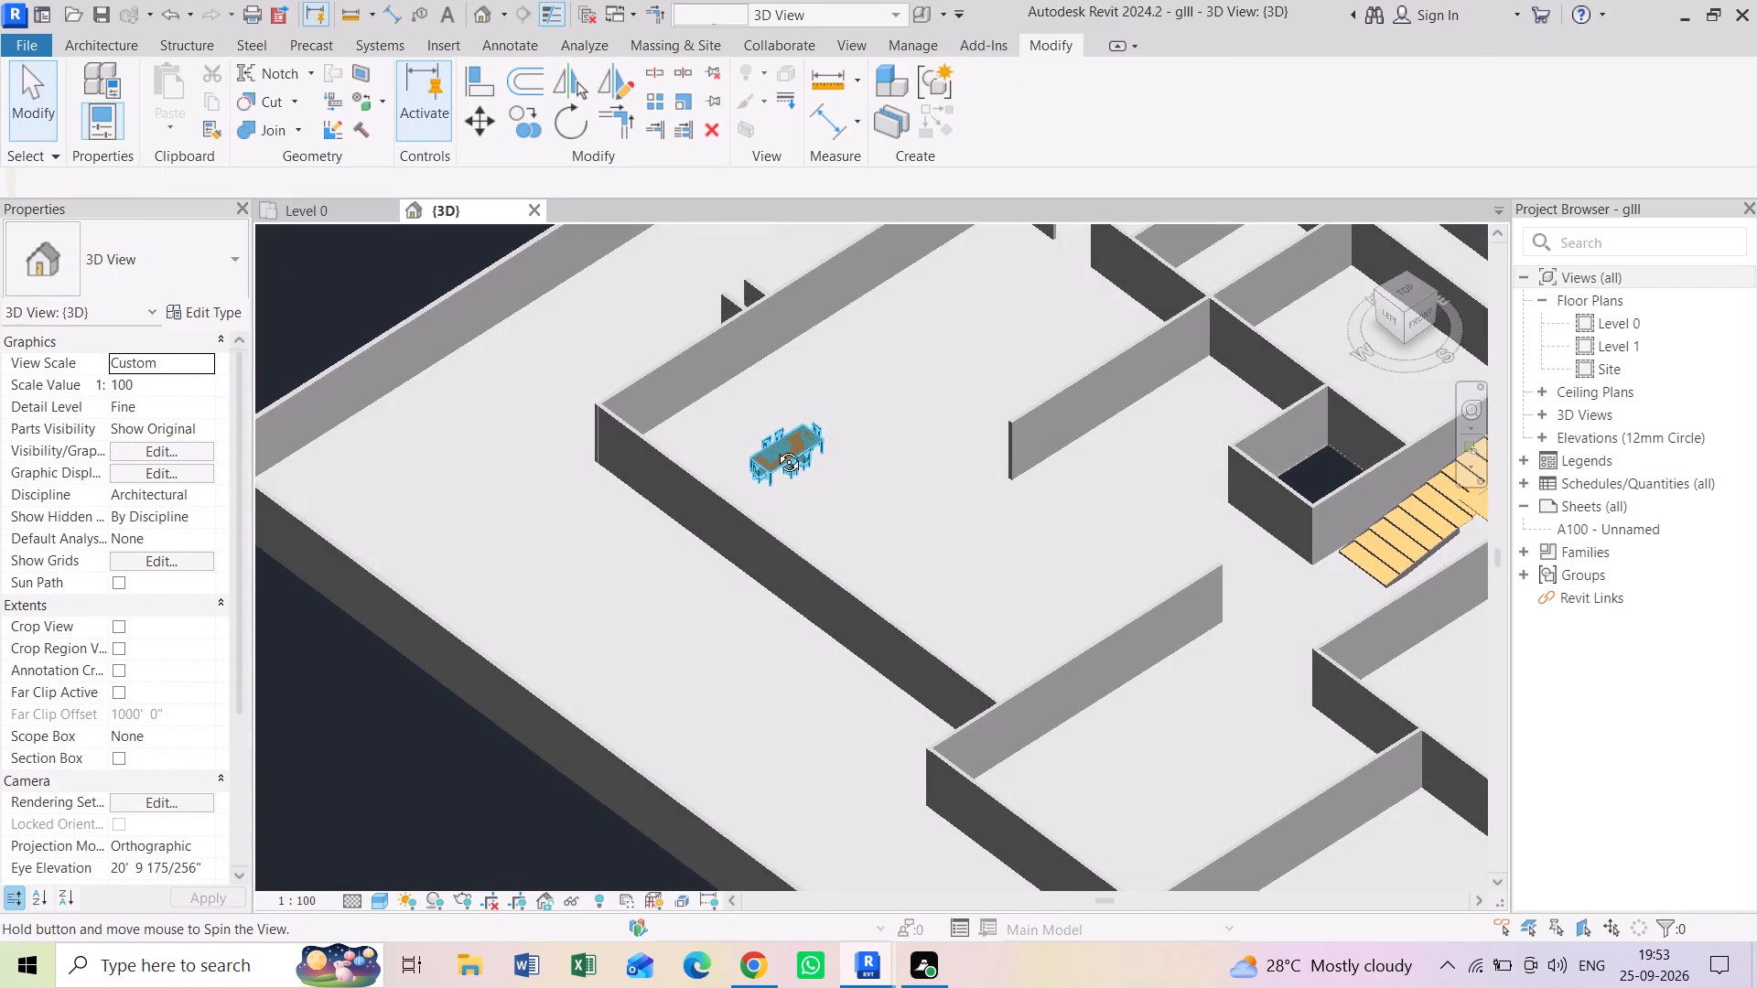
{"action": "left_click", "coordinate": [323, 204]}
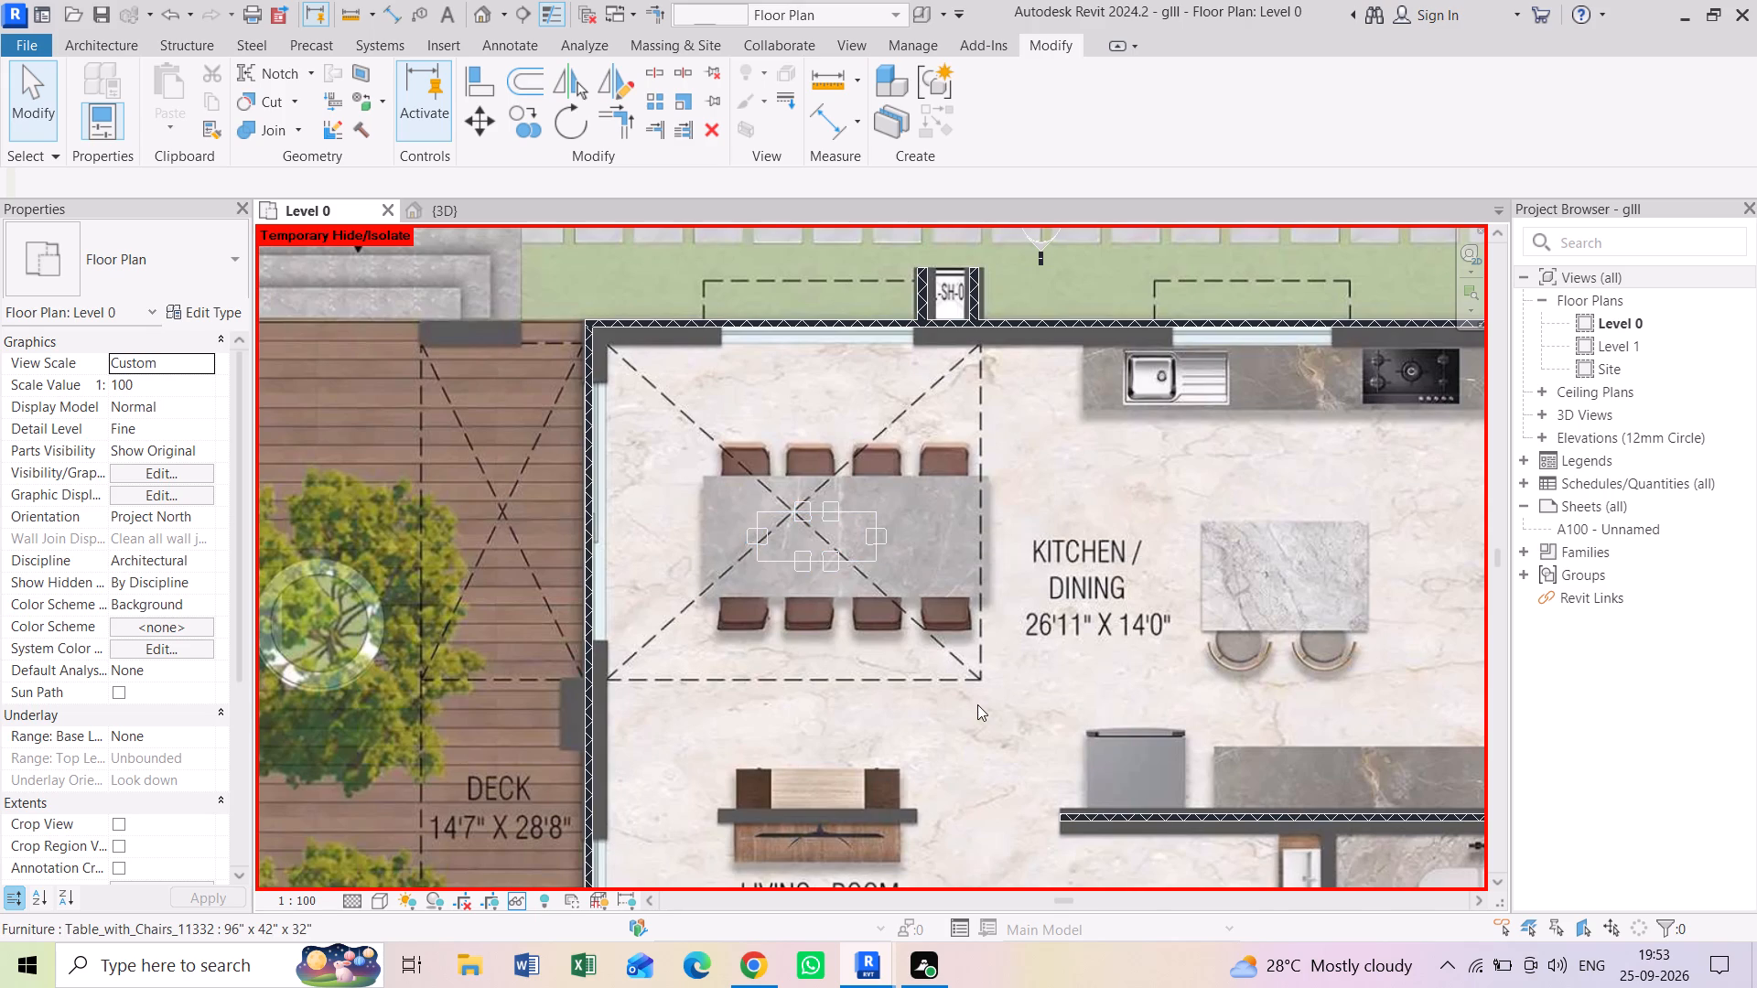
{"action": "scroll", "coordinate": [855, 554], "scroll_direction": "down", "scroll_amount": 4}
{"action": "middle_click_drag", "start_coordinate": [908, 597], "coordinate": [900, 560]}
{"action": "middle_click_drag", "start_coordinate": [1003, 623], "coordinate": [850, 572]}
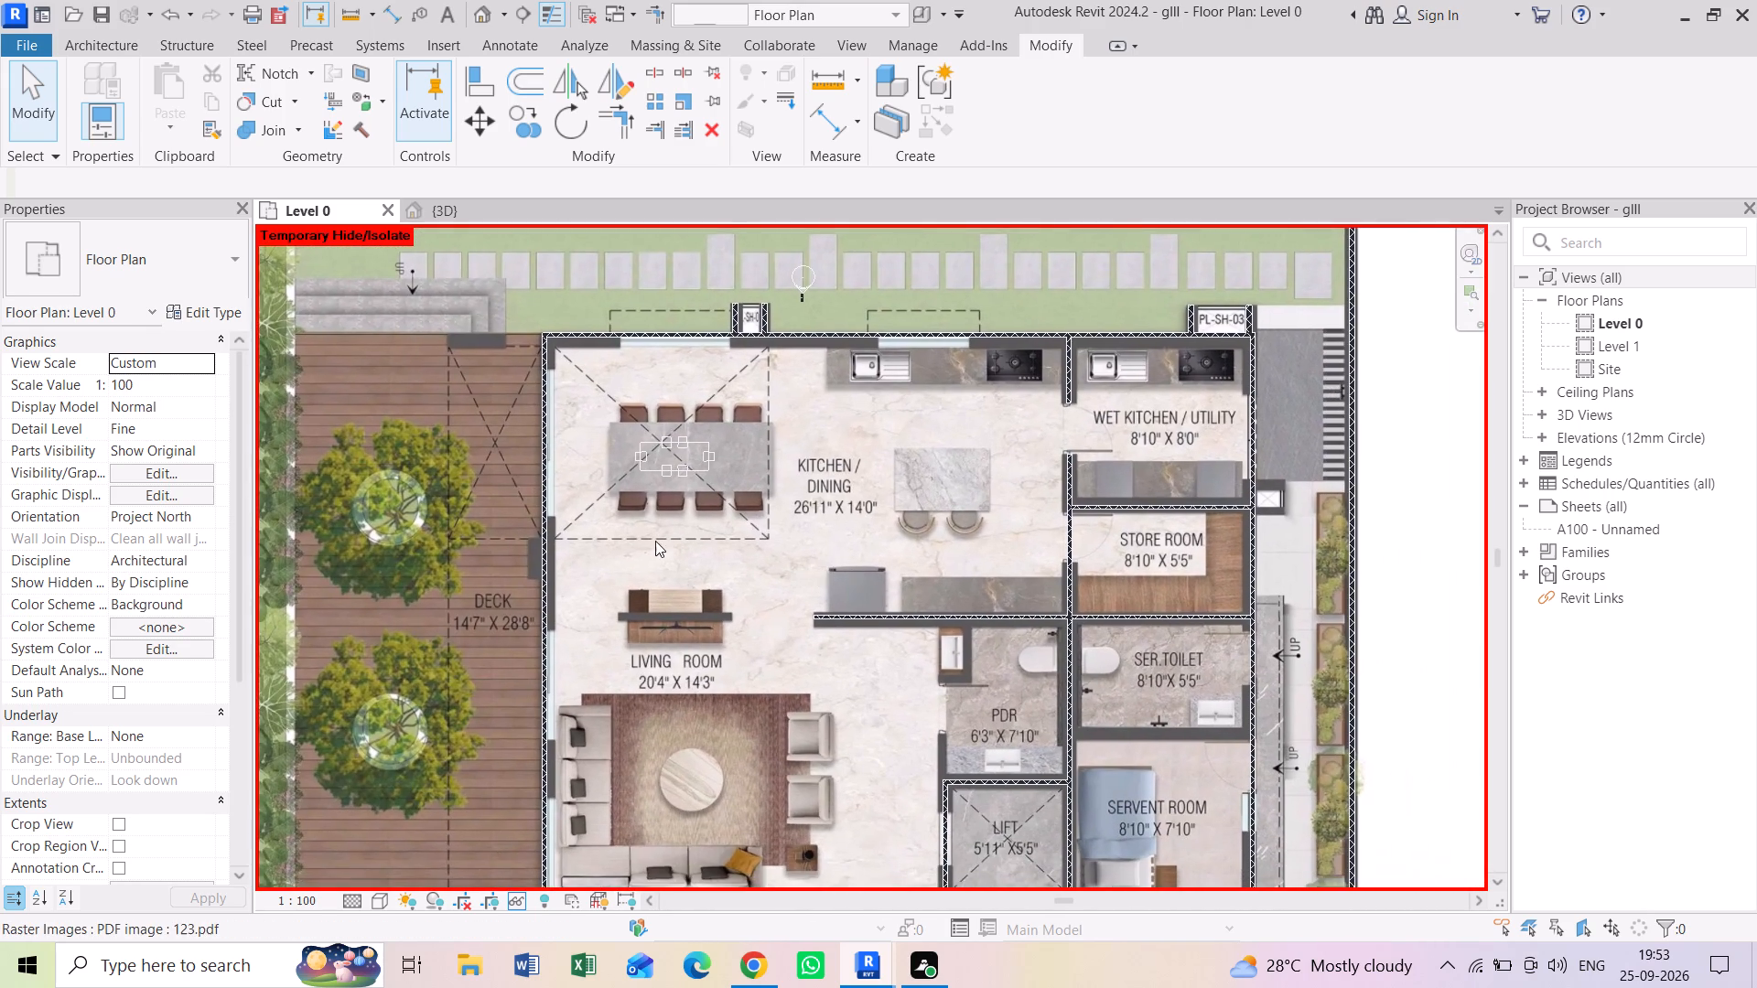
{"action": "scroll", "coordinate": [689, 500], "scroll_direction": "up", "scroll_amount": 3}
{"action": "scroll", "coordinate": [689, 500], "scroll_direction": "down", "scroll_amount": 2}
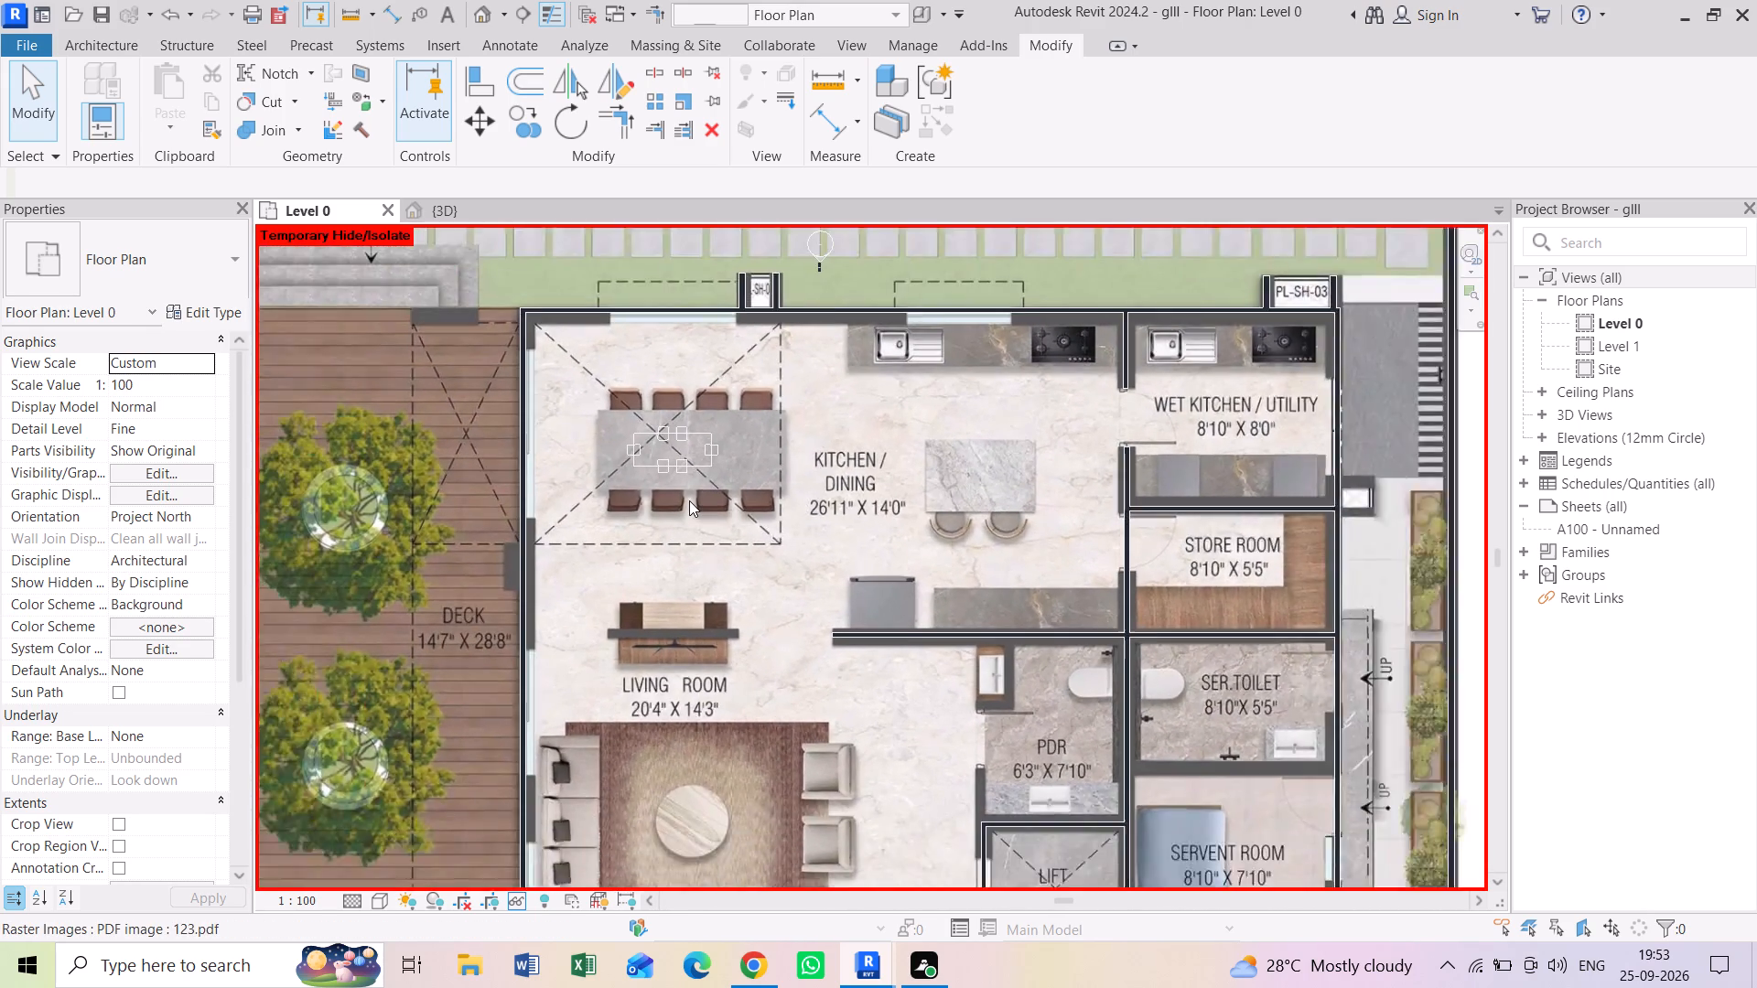
{"action": "scroll", "coordinate": [689, 500], "scroll_direction": "down", "scroll_amount": 1}
{"action": "scroll", "coordinate": [689, 500], "scroll_direction": "up", "scroll_amount": 1}
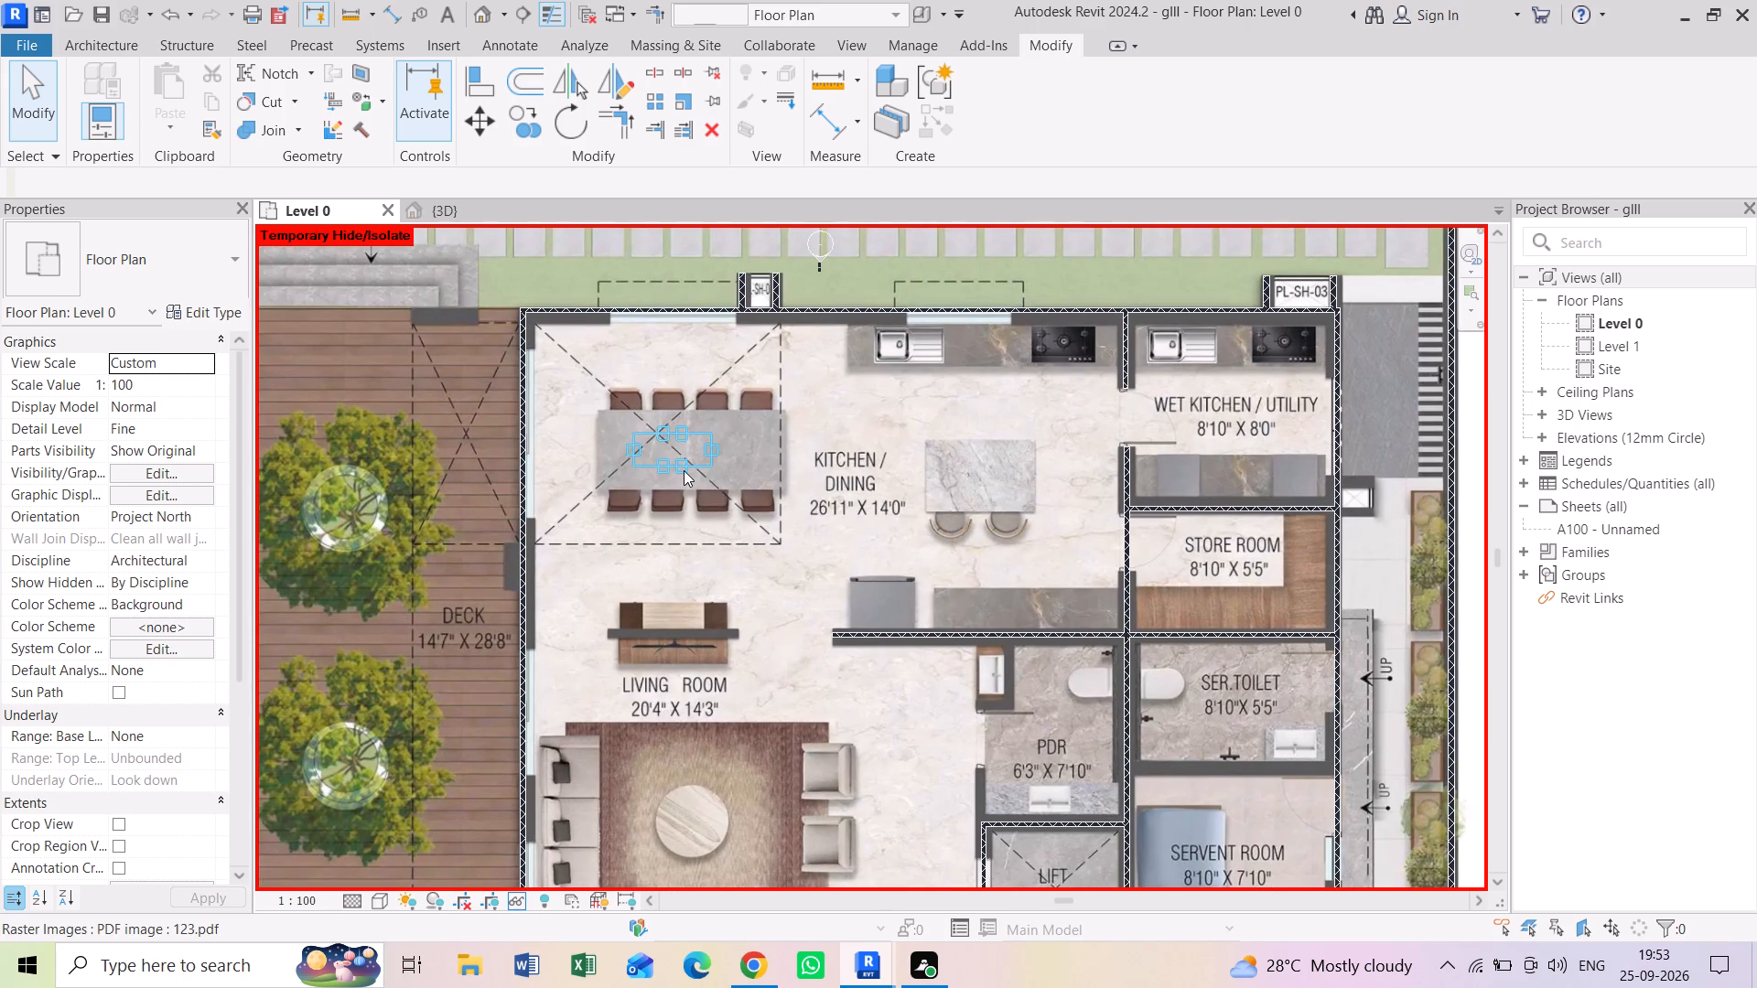
Delete the dining set from the Kitchen/Dining area on the Level 0 plan.
{"action": "left_click", "coordinate": [684, 470]}
{"action": "key", "text": "Delete"}
Look over the Portico, Drawing and Bed Room-1 areas of the Level 0 floor plan.
{"action": "scroll", "coordinate": [732, 493], "scroll_direction": "down", "scroll_amount": 7}
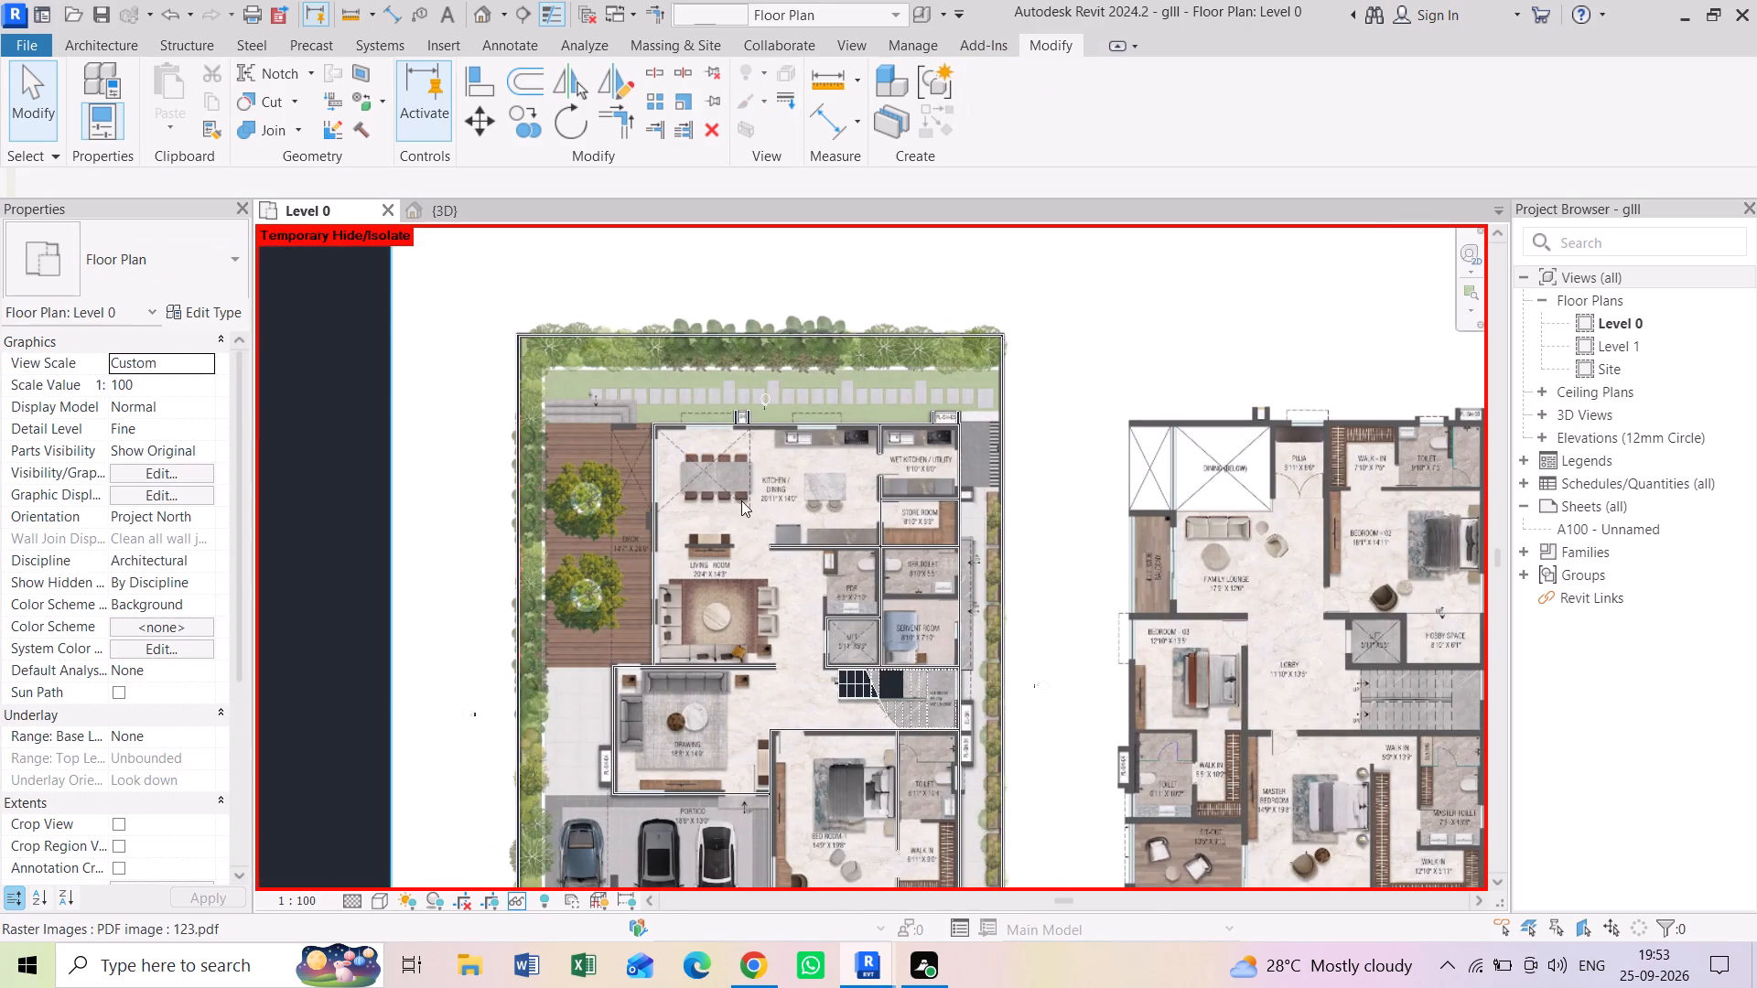
{"action": "middle_click_drag", "start_coordinate": [747, 507], "coordinate": [758, 335]}
{"action": "scroll", "coordinate": [792, 515], "scroll_direction": "up", "scroll_amount": 6}
{"action": "middle_click_drag", "start_coordinate": [746, 542], "coordinate": [767, 228]}
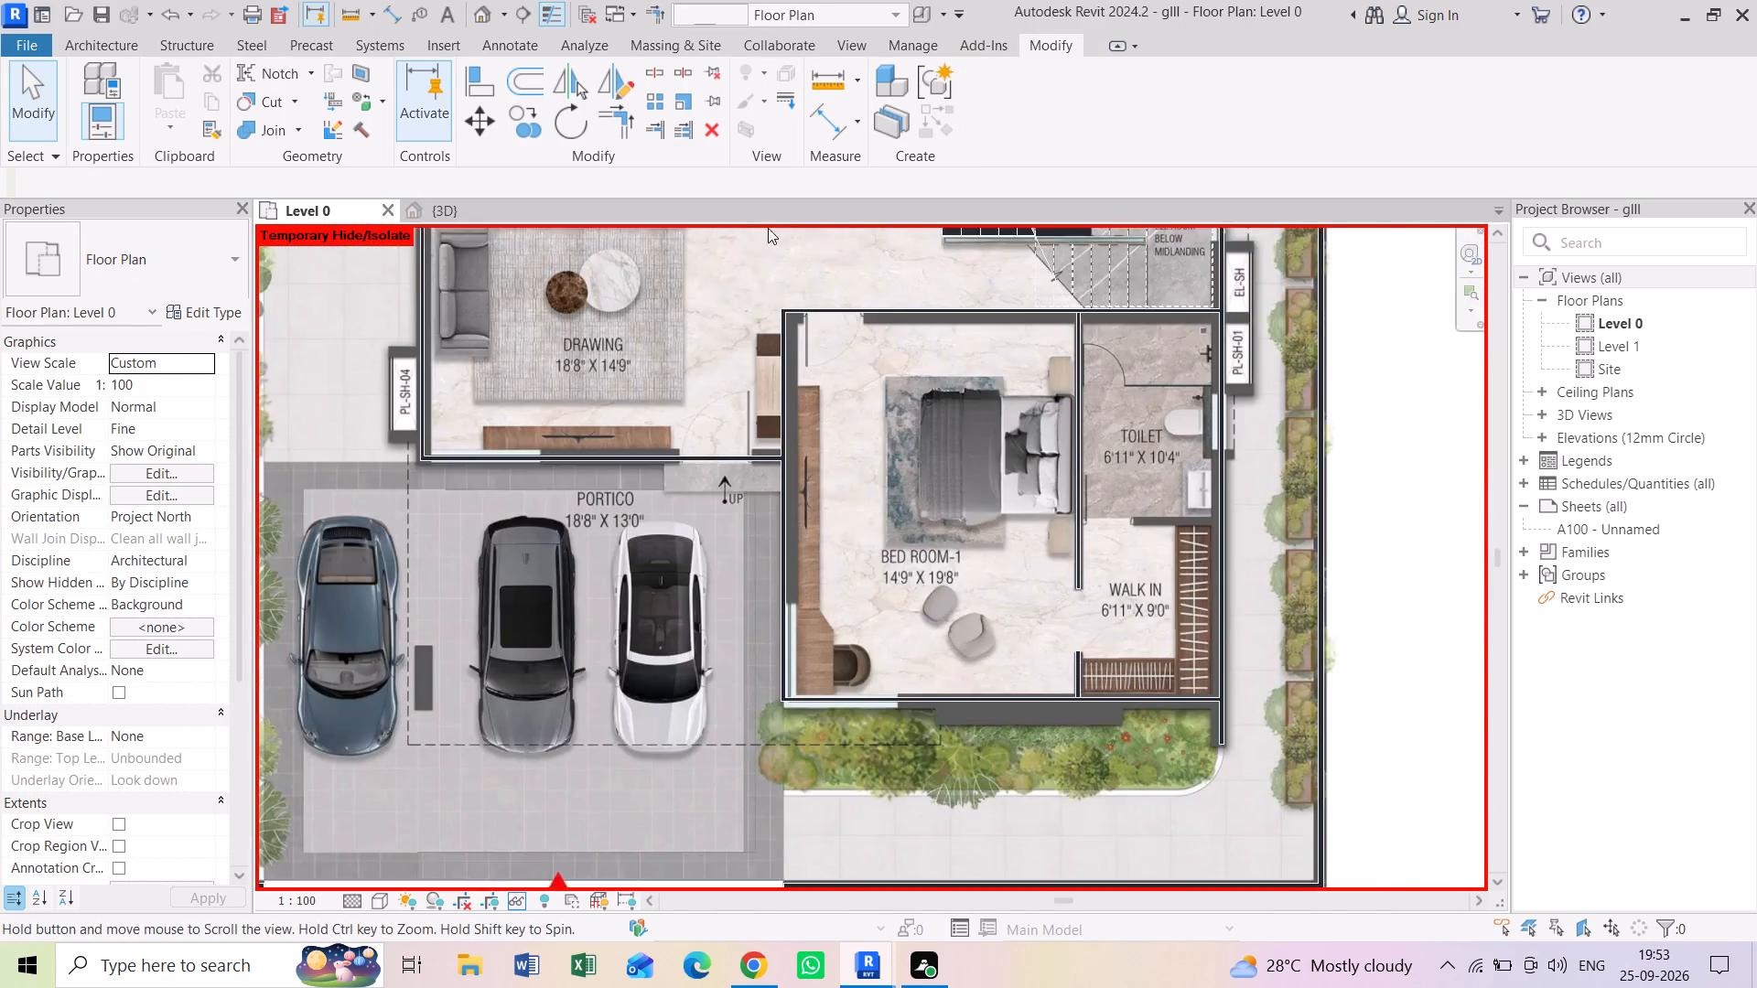
{"action": "scroll", "coordinate": [771, 458], "scroll_direction": "down", "scroll_amount": 3}
{"action": "scroll", "coordinate": [854, 487], "scroll_direction": "up", "scroll_amount": 5}
{"action": "scroll", "coordinate": [854, 487], "scroll_direction": "down", "scroll_amount": 3}
{"action": "middle_click_drag", "start_coordinate": [803, 371], "coordinate": [804, 376]}
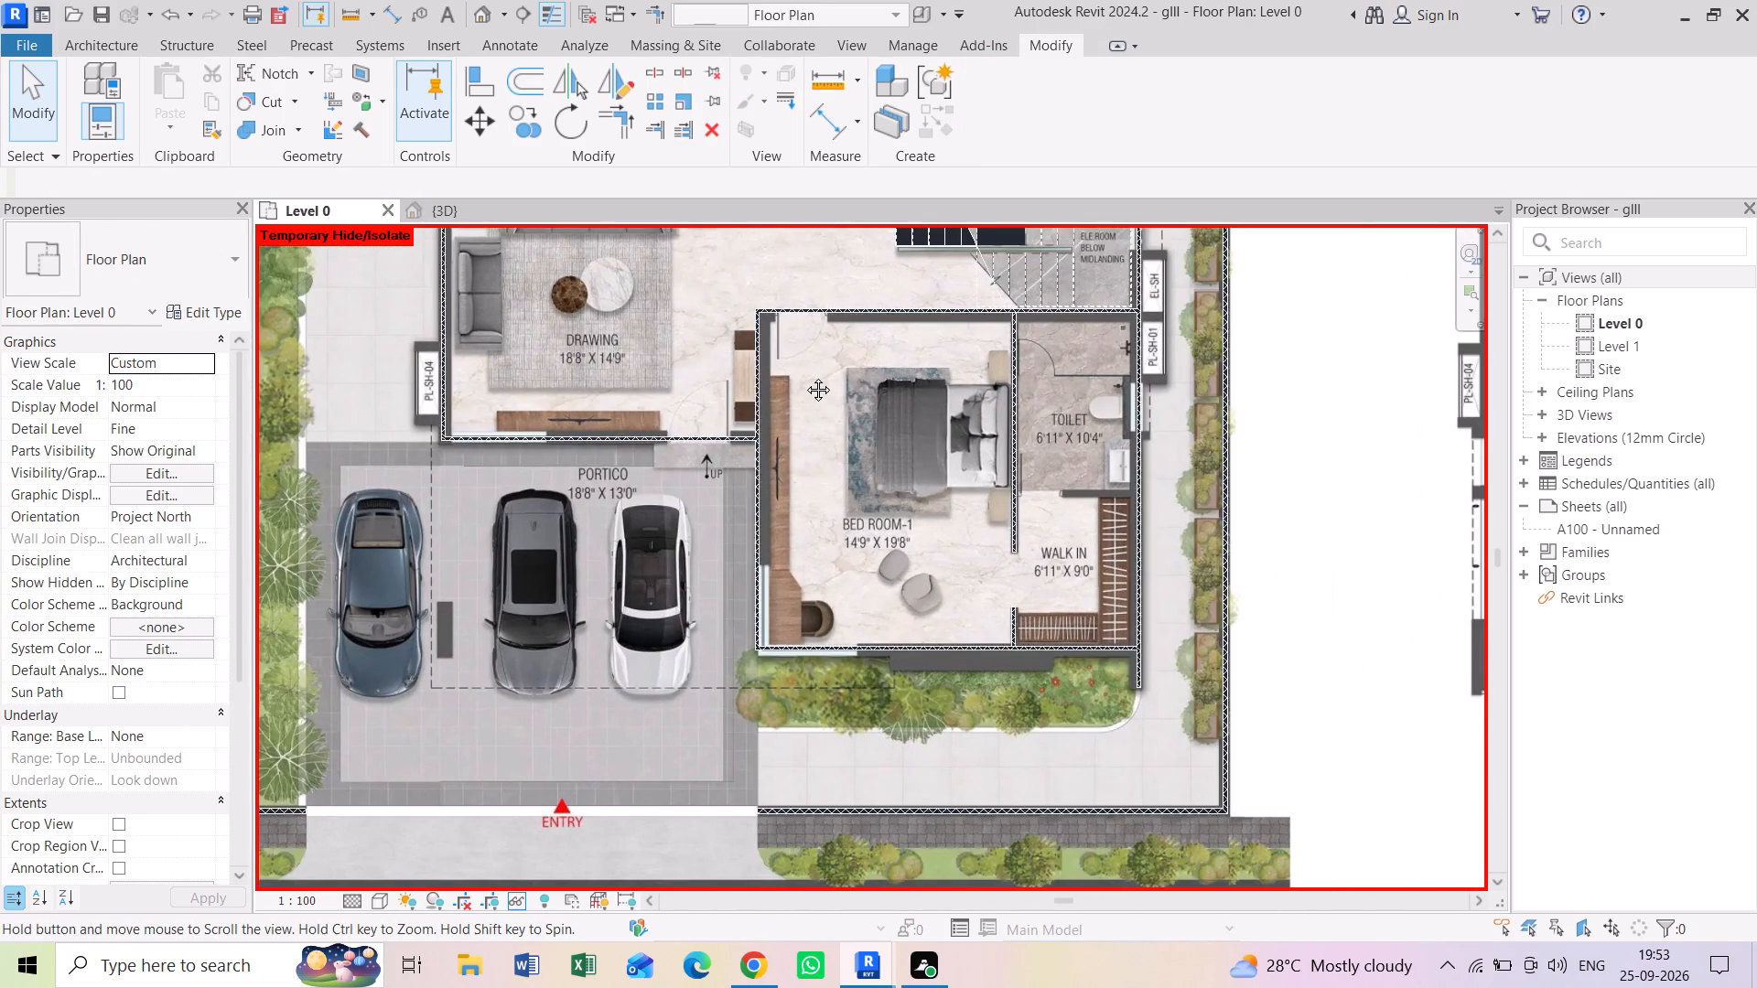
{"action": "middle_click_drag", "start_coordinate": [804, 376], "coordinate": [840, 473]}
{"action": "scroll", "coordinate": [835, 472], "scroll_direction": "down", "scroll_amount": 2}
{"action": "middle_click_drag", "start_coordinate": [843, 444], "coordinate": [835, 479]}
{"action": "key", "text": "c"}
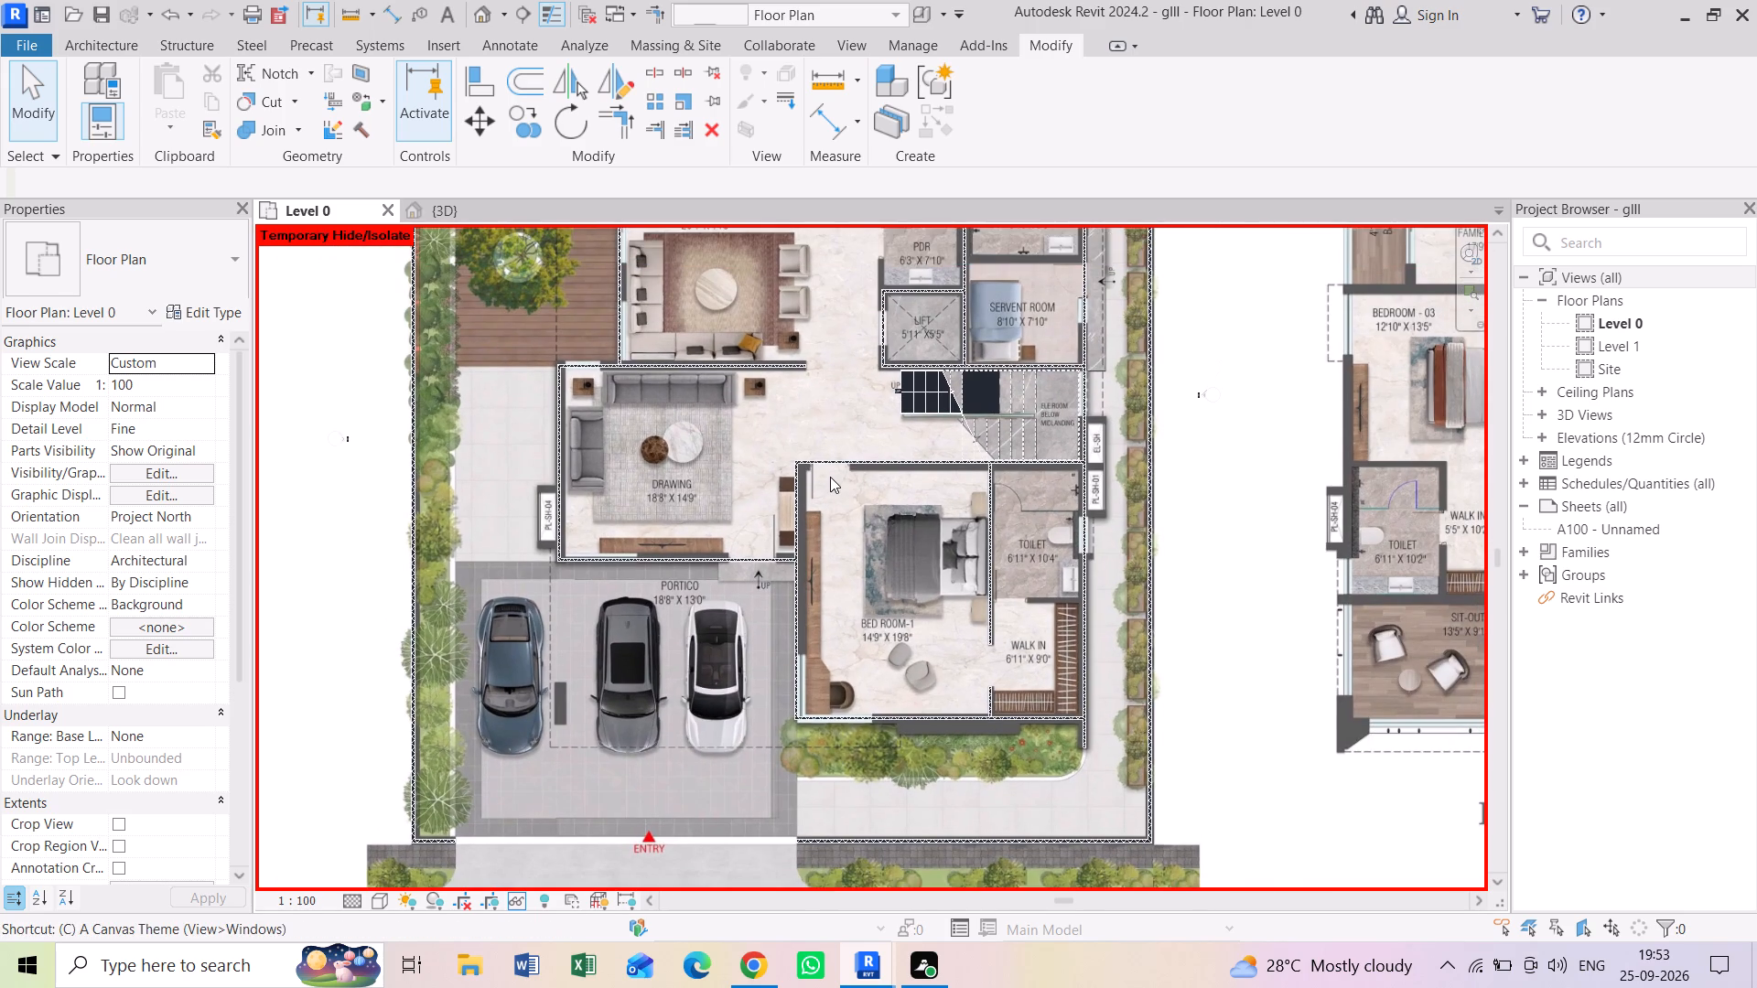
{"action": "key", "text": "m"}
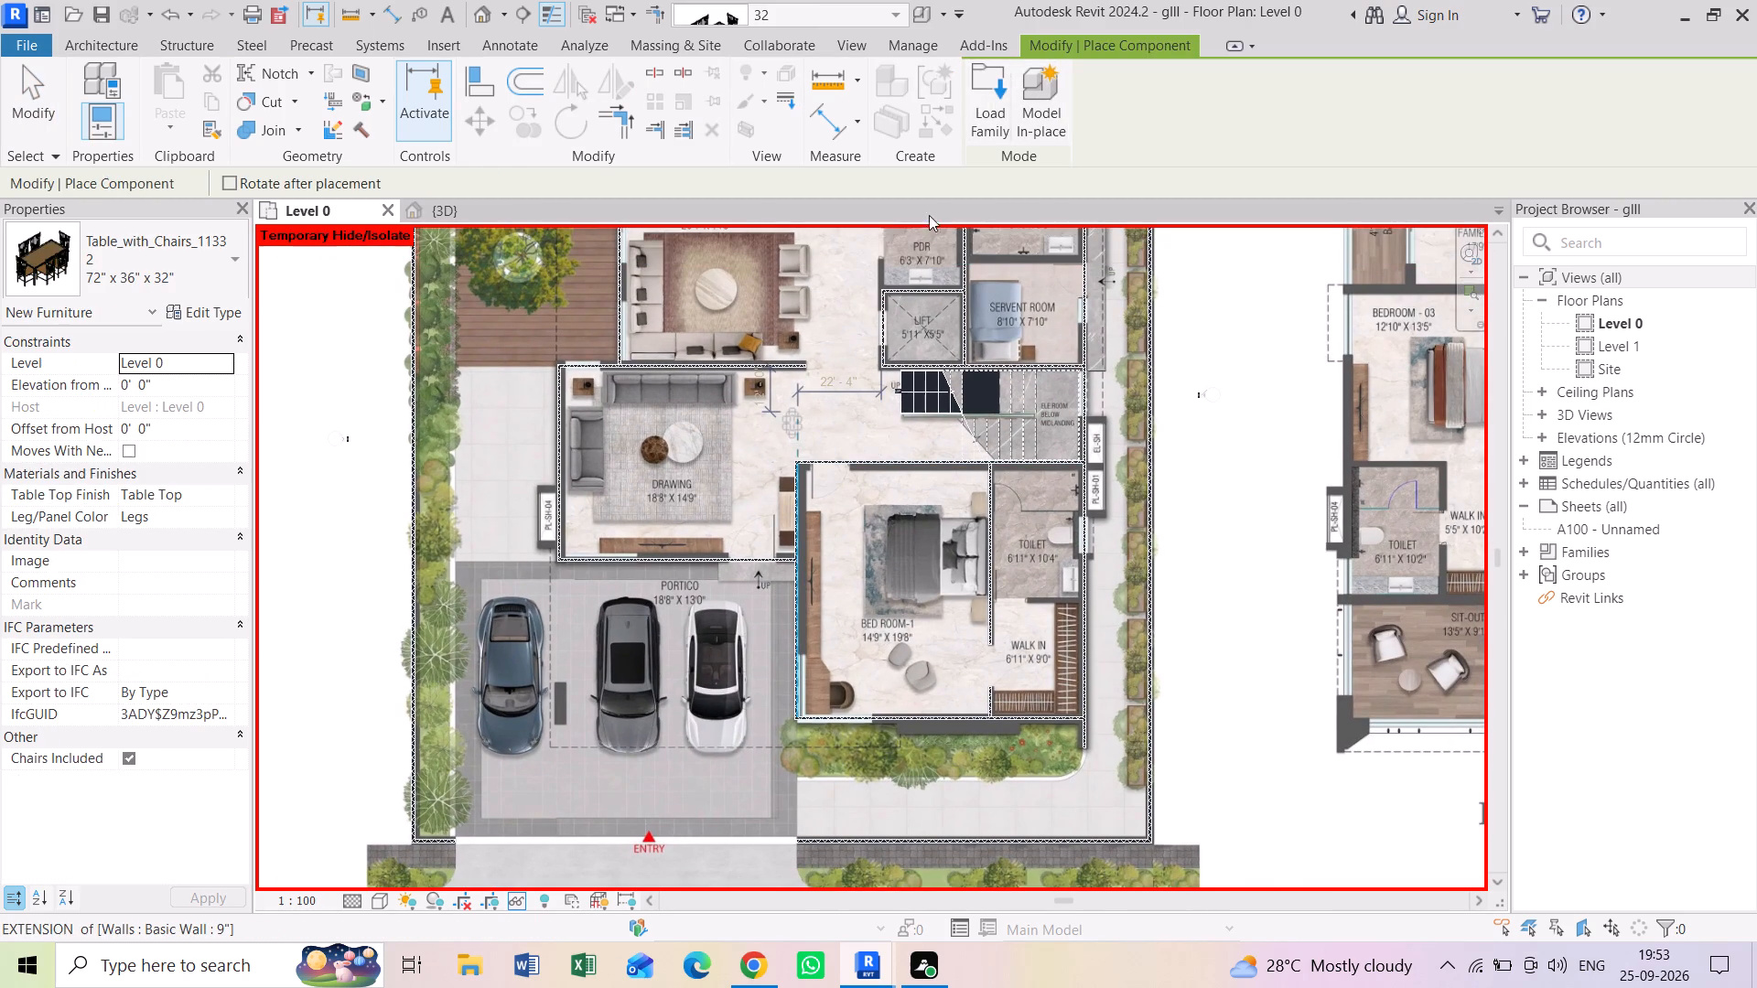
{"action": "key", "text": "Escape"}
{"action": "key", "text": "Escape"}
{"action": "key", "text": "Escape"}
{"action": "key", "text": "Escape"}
Examine the Living Room and Kitchen/Dining areas of the Level 0 plan, closing in on the window drawn beside the dining table.
{"action": "middle_click_drag", "start_coordinate": [602, 363], "coordinate": [650, 537]}
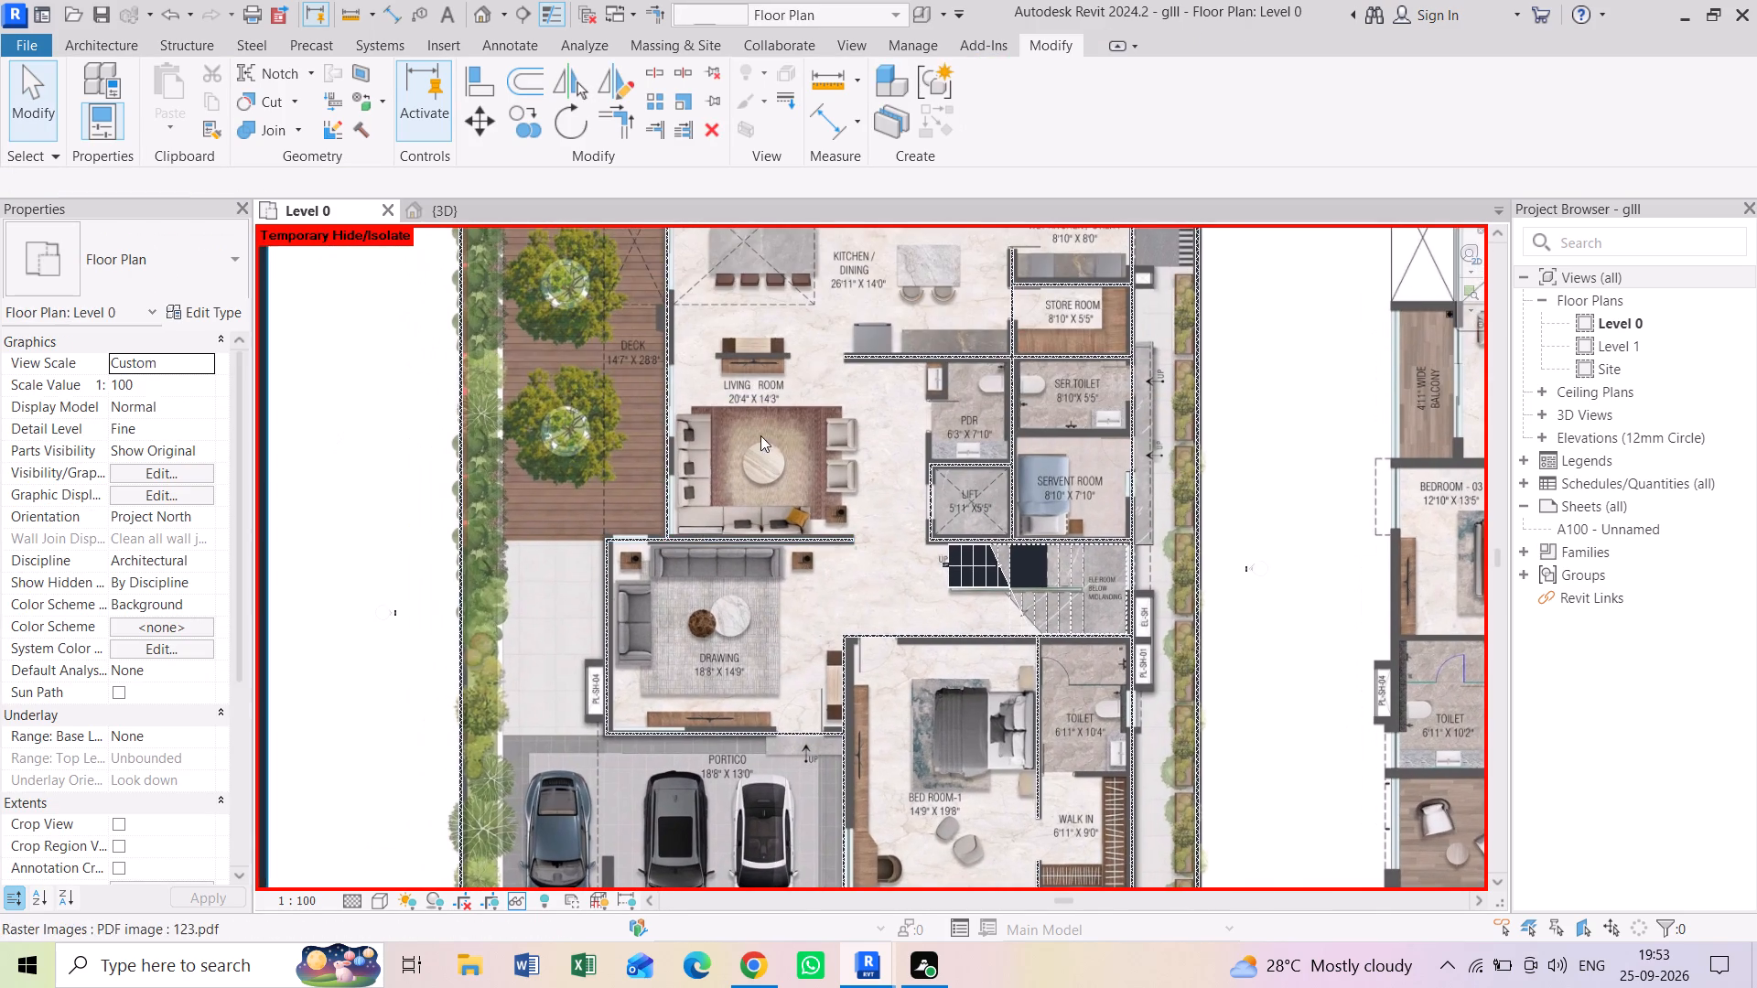
{"action": "middle_click_drag", "start_coordinate": [778, 381], "coordinate": [788, 556]}
{"action": "scroll", "coordinate": [717, 374], "scroll_direction": "up", "scroll_amount": 2}
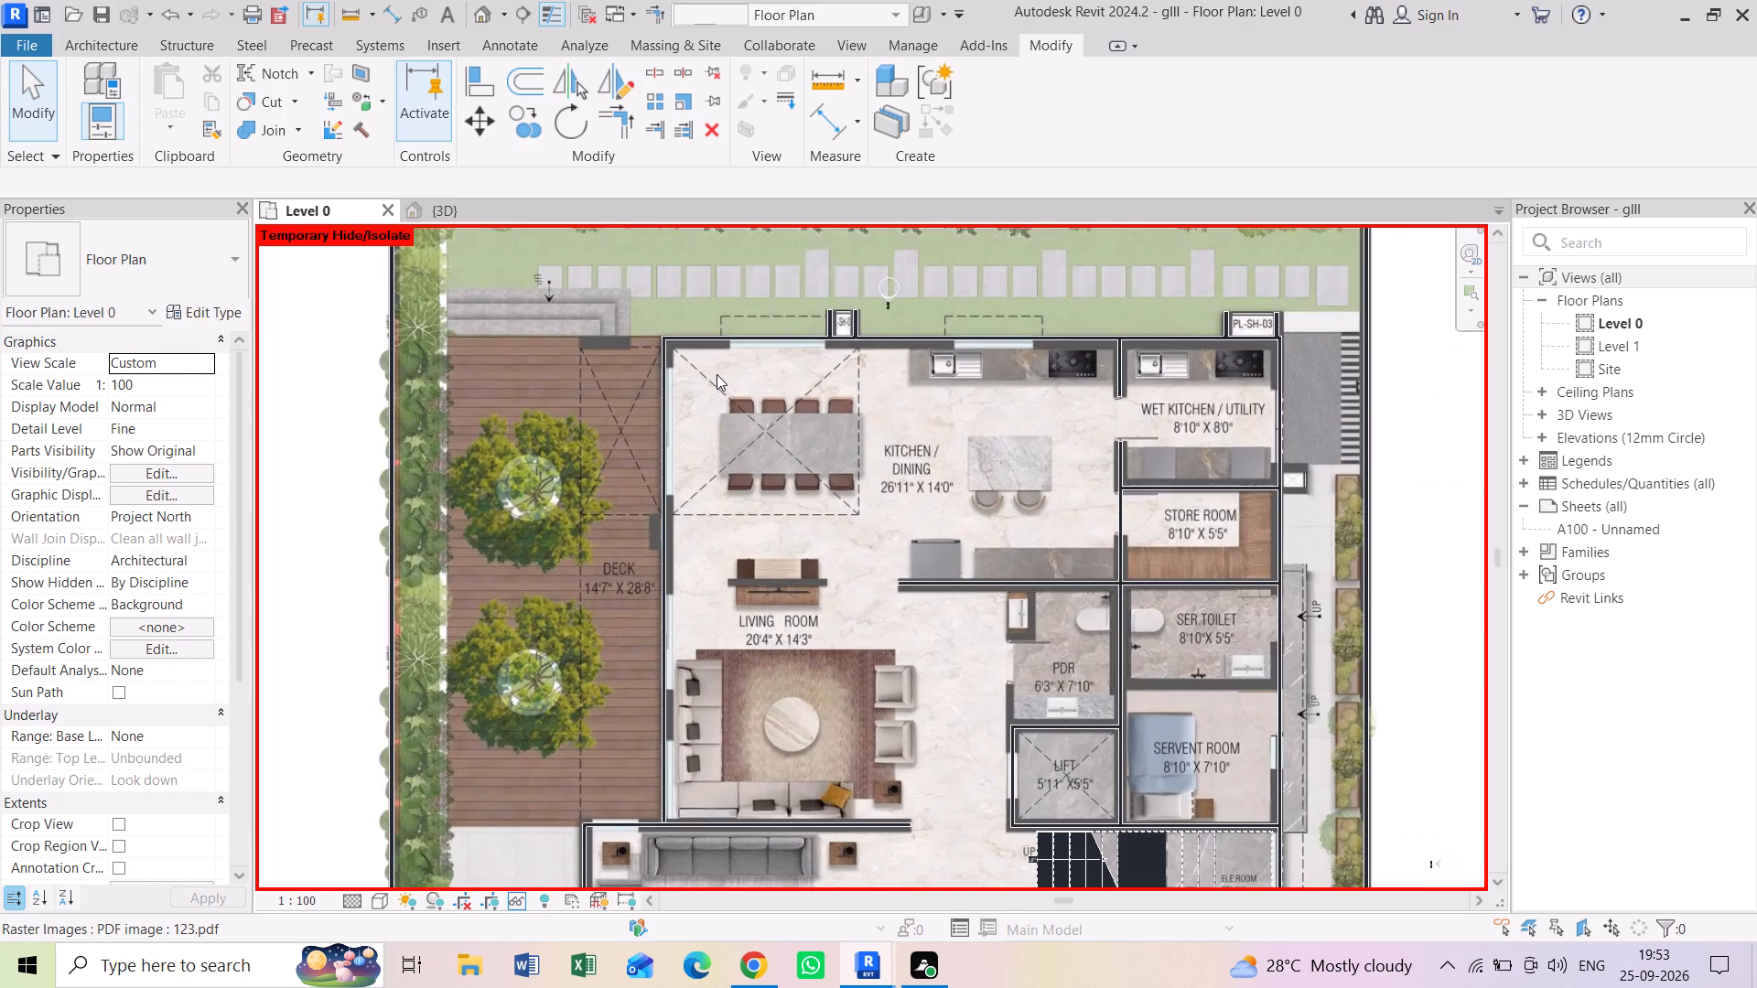
{"action": "scroll", "coordinate": [751, 360], "scroll_direction": "up", "scroll_amount": 6}
{"action": "scroll", "coordinate": [751, 360], "scroll_direction": "down", "scroll_amount": 7}
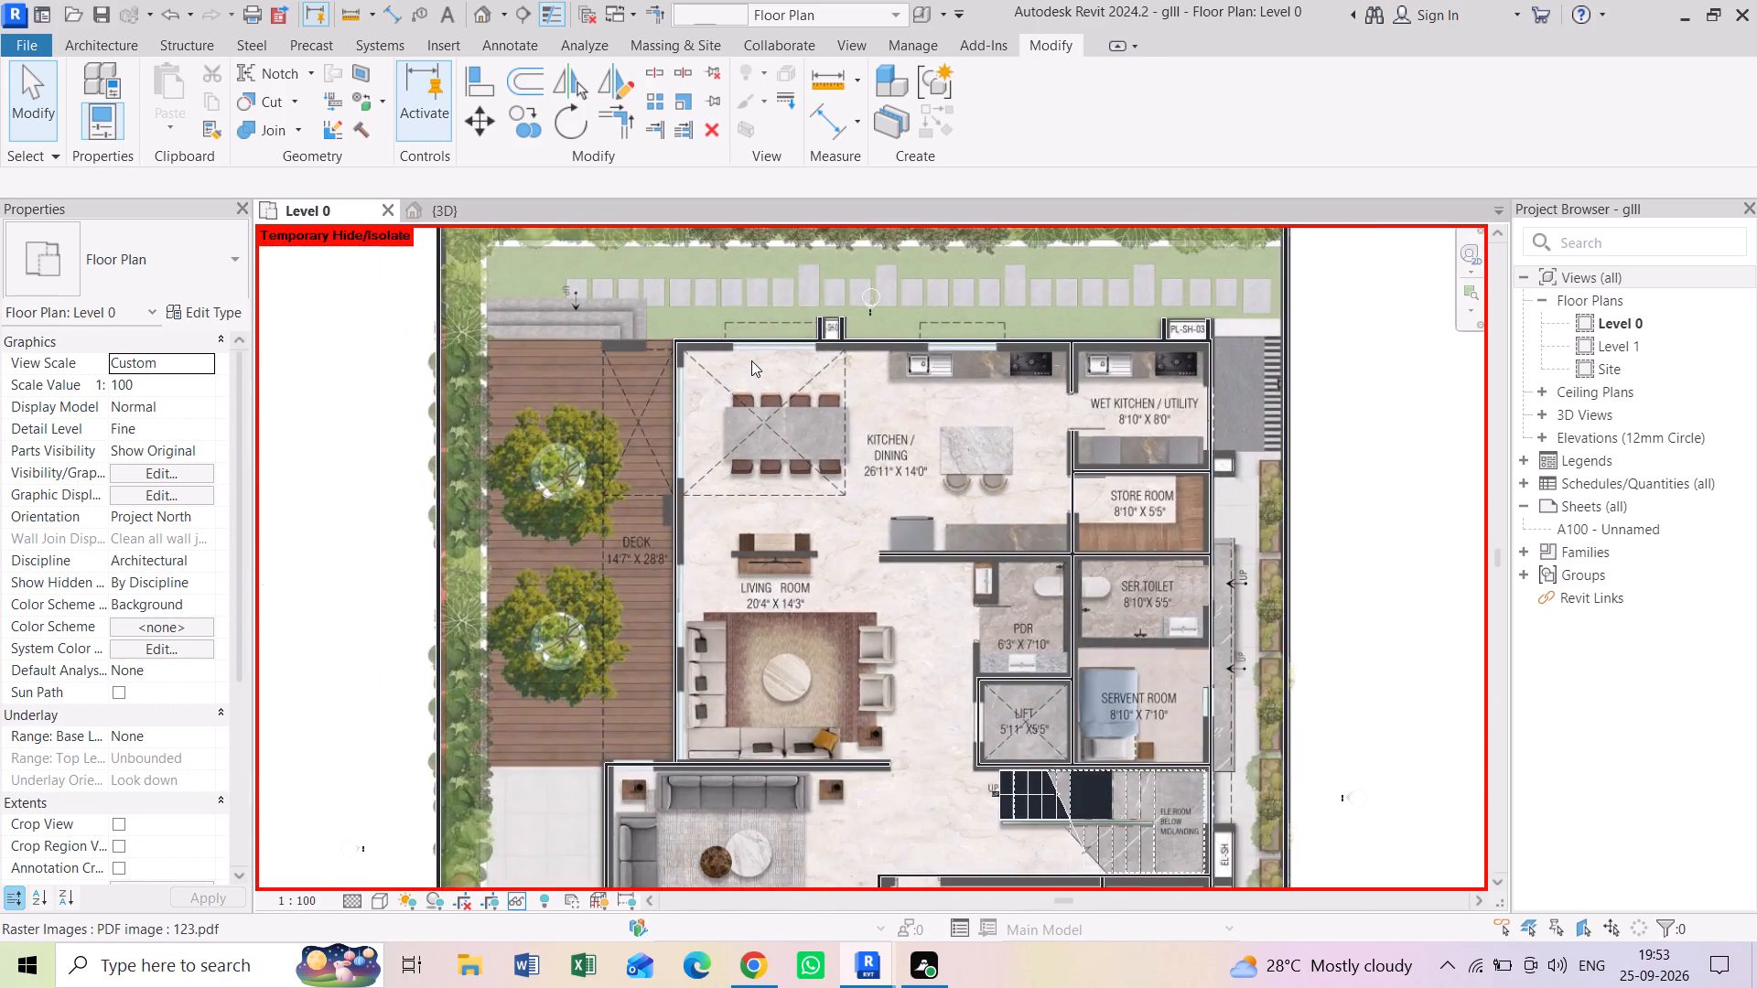
{"action": "scroll", "coordinate": [751, 360], "scroll_direction": "down", "scroll_amount": 3}
{"action": "scroll", "coordinate": [758, 364], "scroll_direction": "up", "scroll_amount": 8}
{"action": "middle_click_drag", "start_coordinate": [761, 376], "coordinate": [766, 402]}
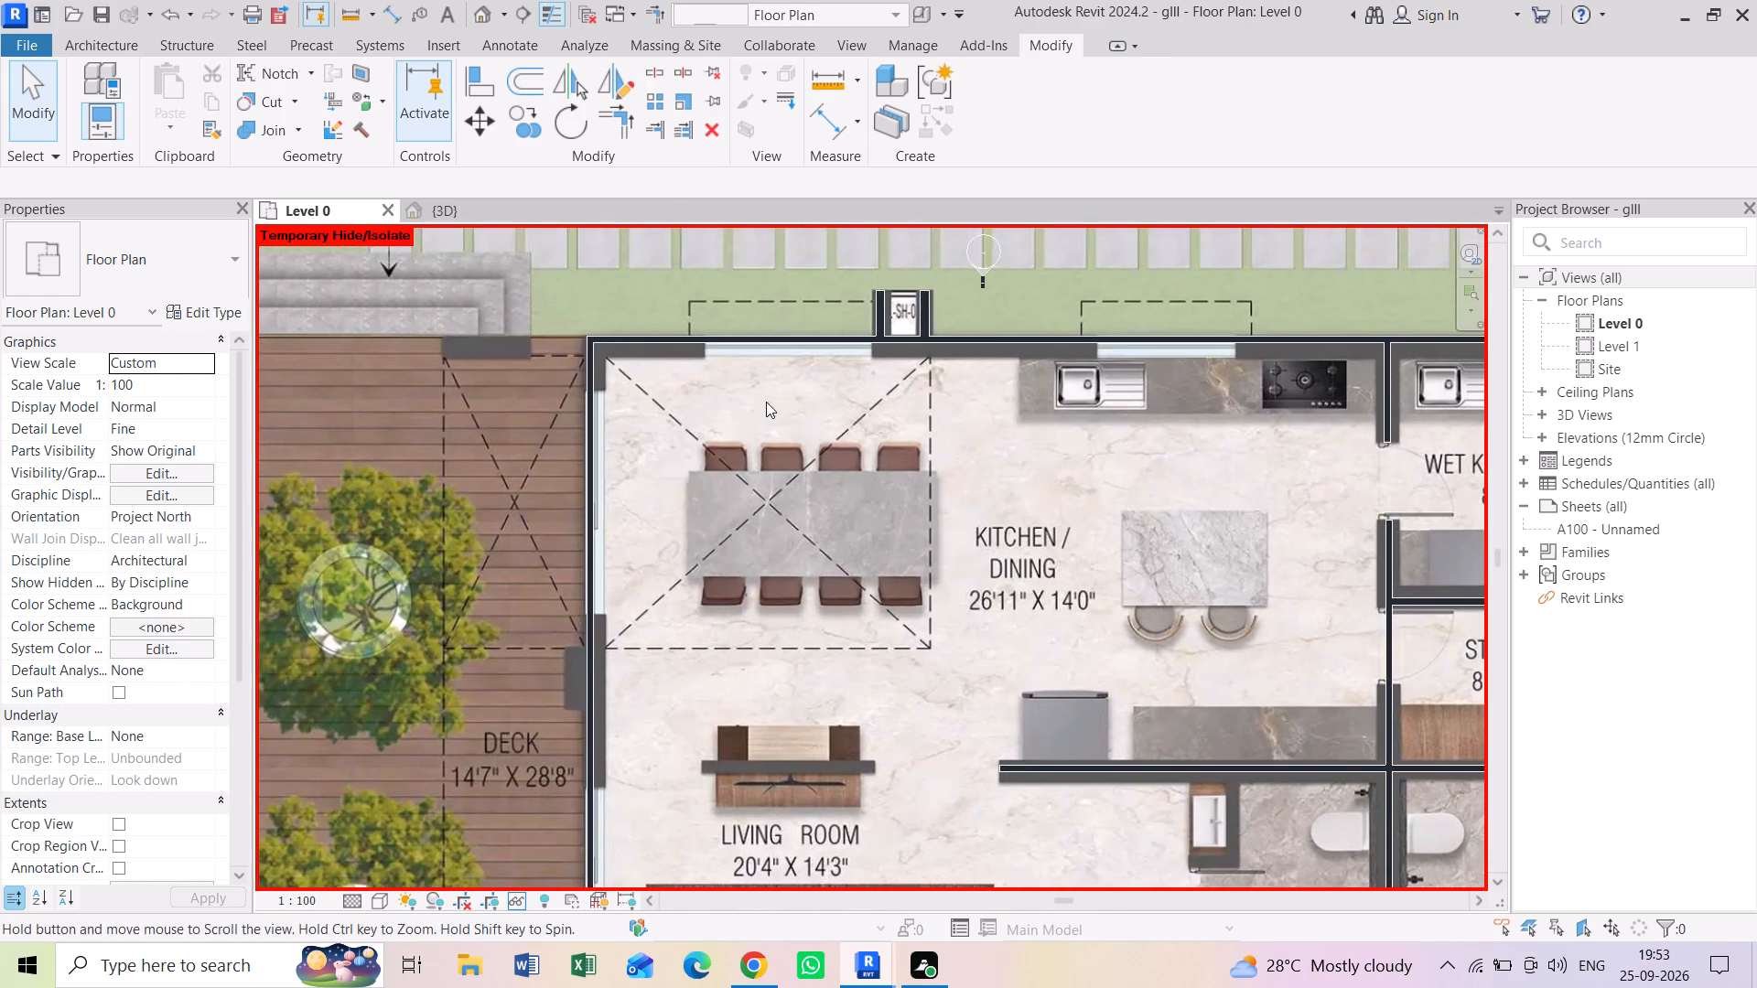
{"action": "scroll", "coordinate": [772, 383], "scroll_direction": "up", "scroll_amount": 3}
{"action": "middle_click_drag", "start_coordinate": [820, 354], "coordinate": [823, 435]}
{"action": "scroll", "coordinate": [820, 423], "scroll_direction": "up", "scroll_amount": 2}
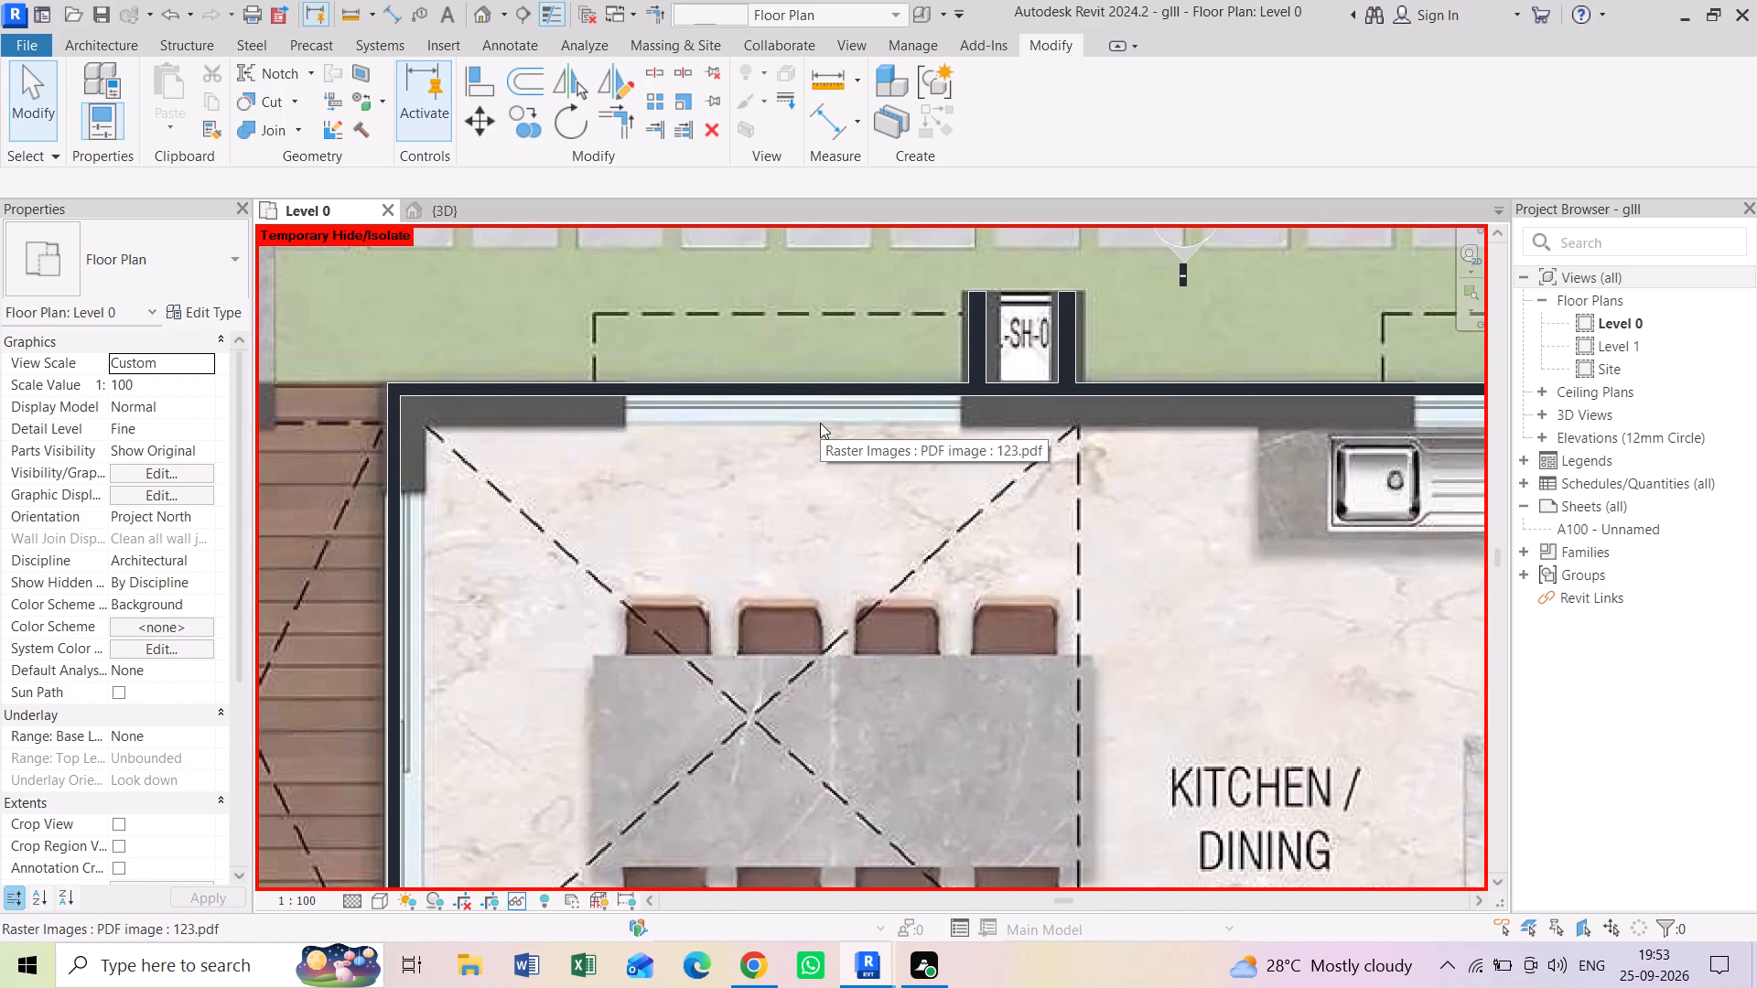
{"action": "scroll", "coordinate": [820, 423], "scroll_direction": "up", "scroll_amount": 1}
{"action": "middle_click_drag", "start_coordinate": [820, 422], "coordinate": [823, 442]}
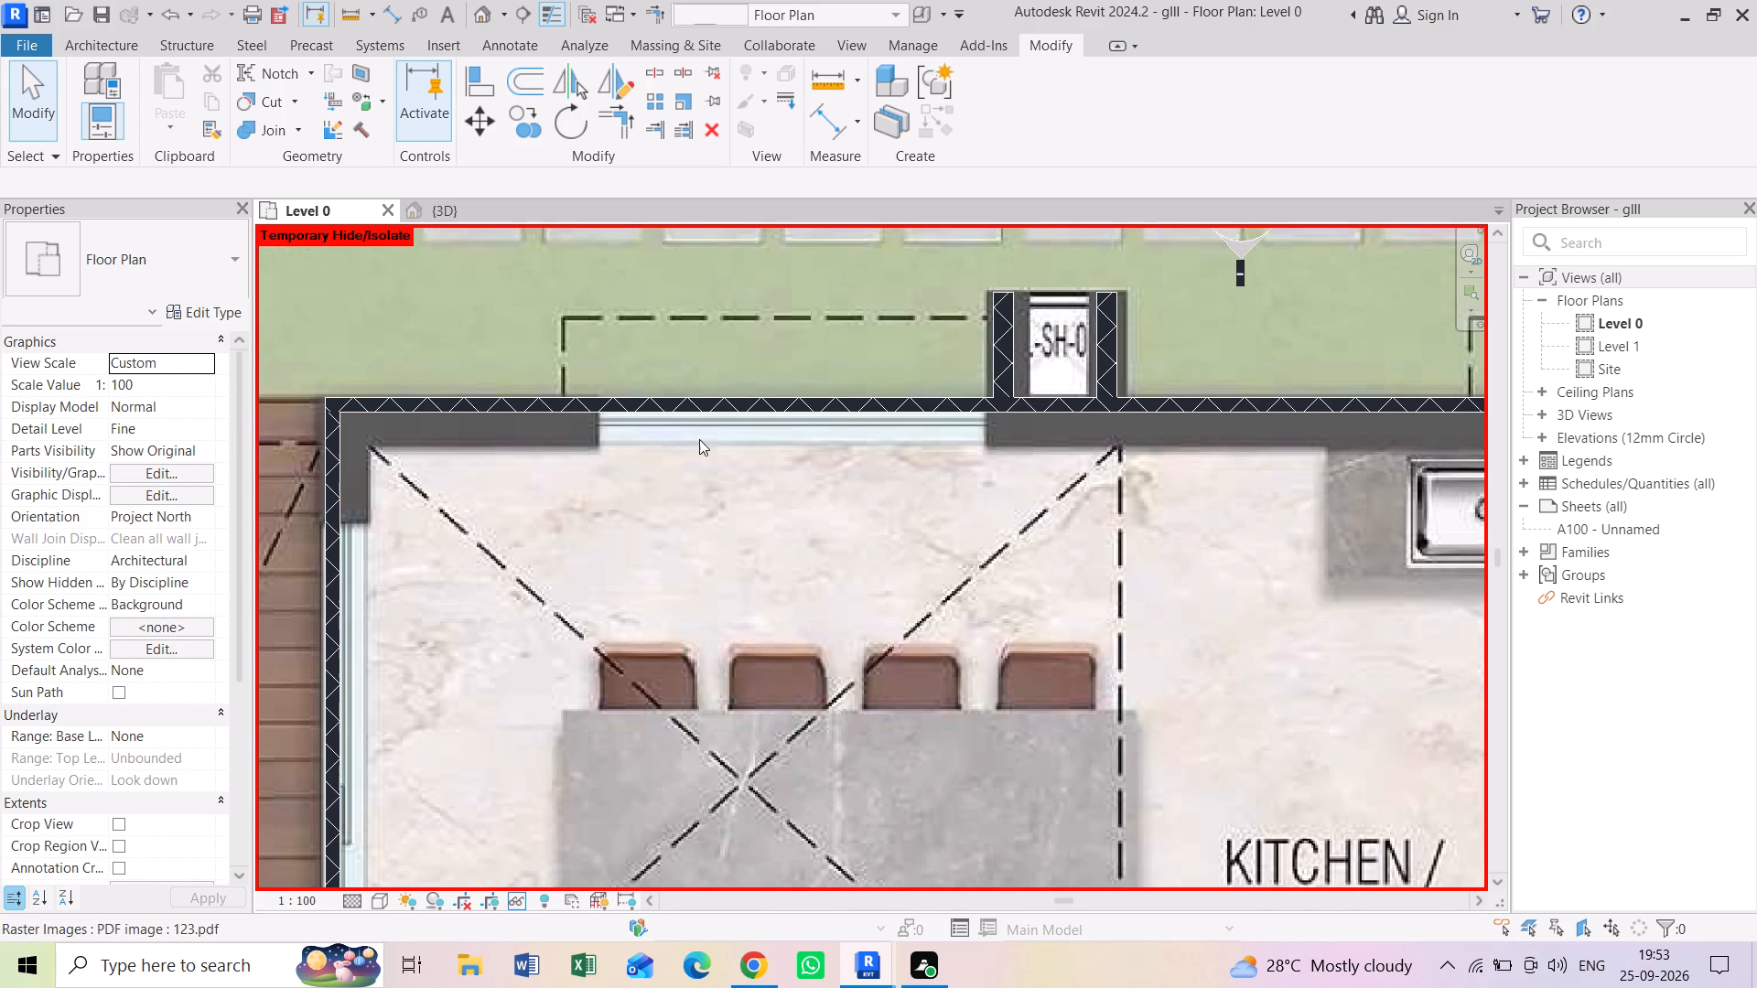
Inspect the 9" exterior wall of the Kitchen/Dining area and the windows drawn along it beside the dining table and sink.
{"action": "left_click", "coordinate": [635, 413]}
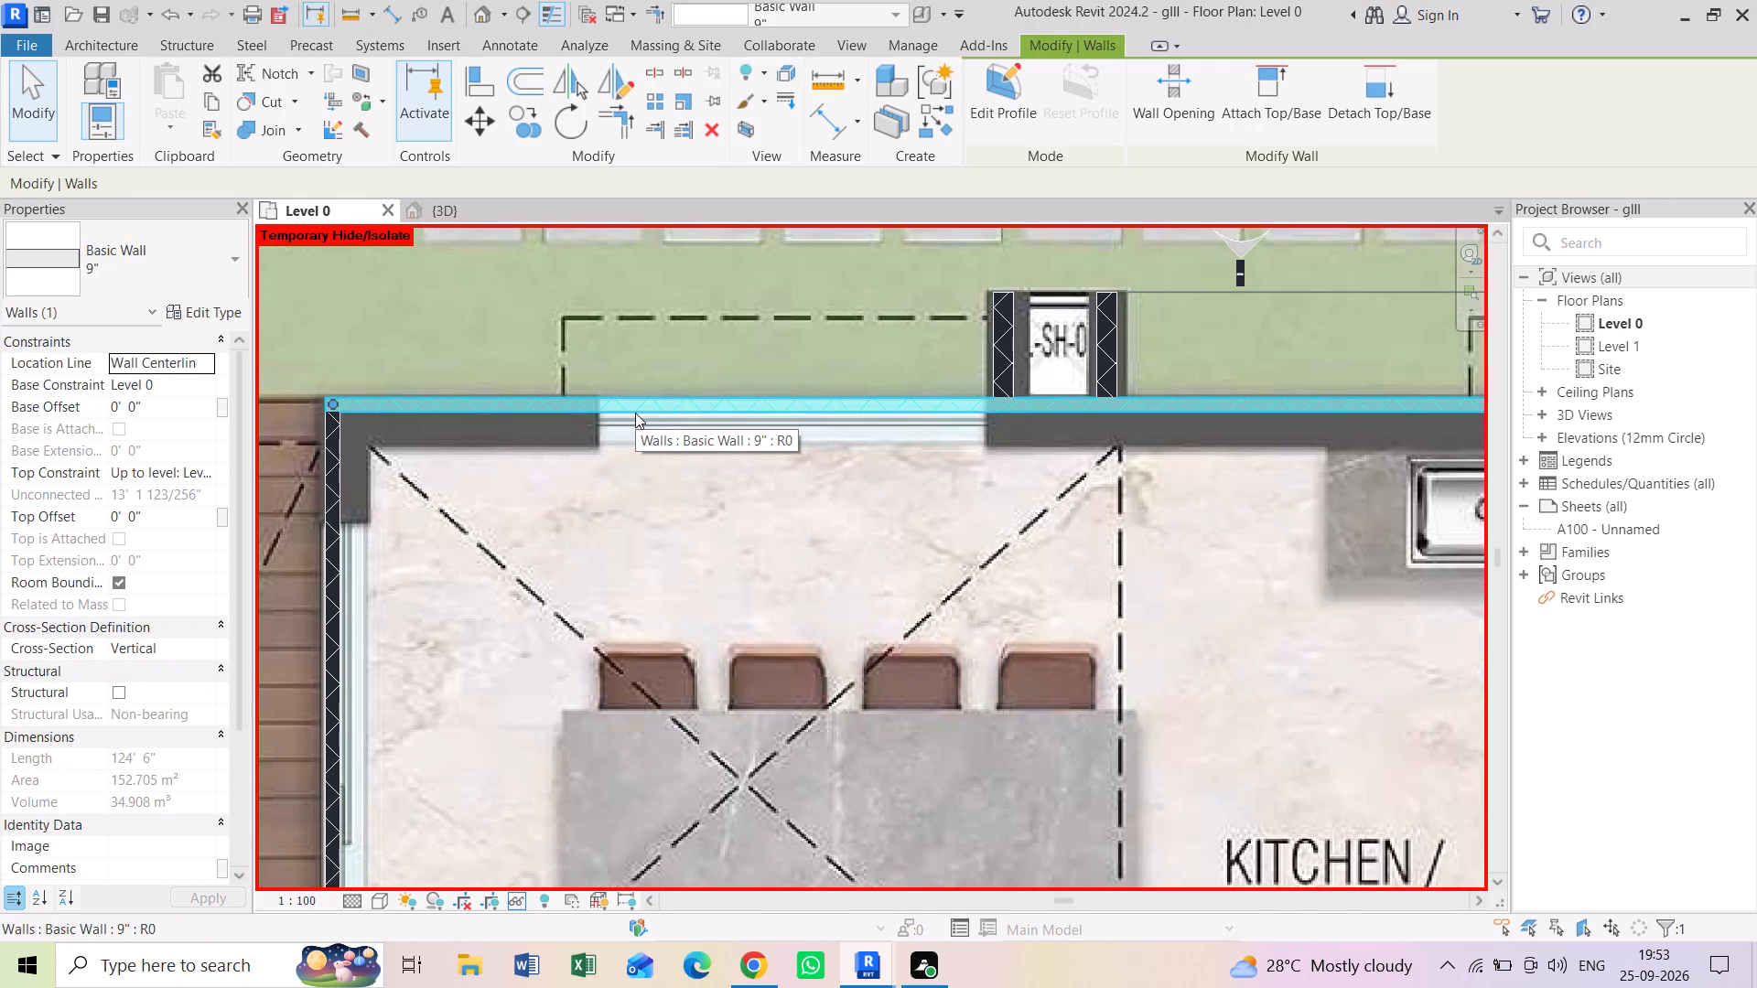
{"action": "key", "text": "Escape"}
{"action": "key", "text": "Escape"}
{"action": "key", "text": "Escape"}
{"action": "key", "text": "Escape"}
{"action": "key", "text": "Escape"}
{"action": "key", "text": "Escape"}
{"action": "key", "text": "Escape"}
{"action": "key", "text": "Escape"}
{"action": "key", "text": "Escape"}
{"action": "key", "text": "Escape"}
{"action": "key", "text": "Escape"}
{"action": "key", "text": "Escape"}
{"action": "key", "text": "Escape"}
{"action": "key", "text": "Escape"}
{"action": "key", "text": "Escape"}
{"action": "key", "text": "Escape"}
{"action": "key", "text": "Escape"}
{"action": "key", "text": "Escape"}
{"action": "key", "text": "Escape"}
{"action": "key", "text": "Escape"}
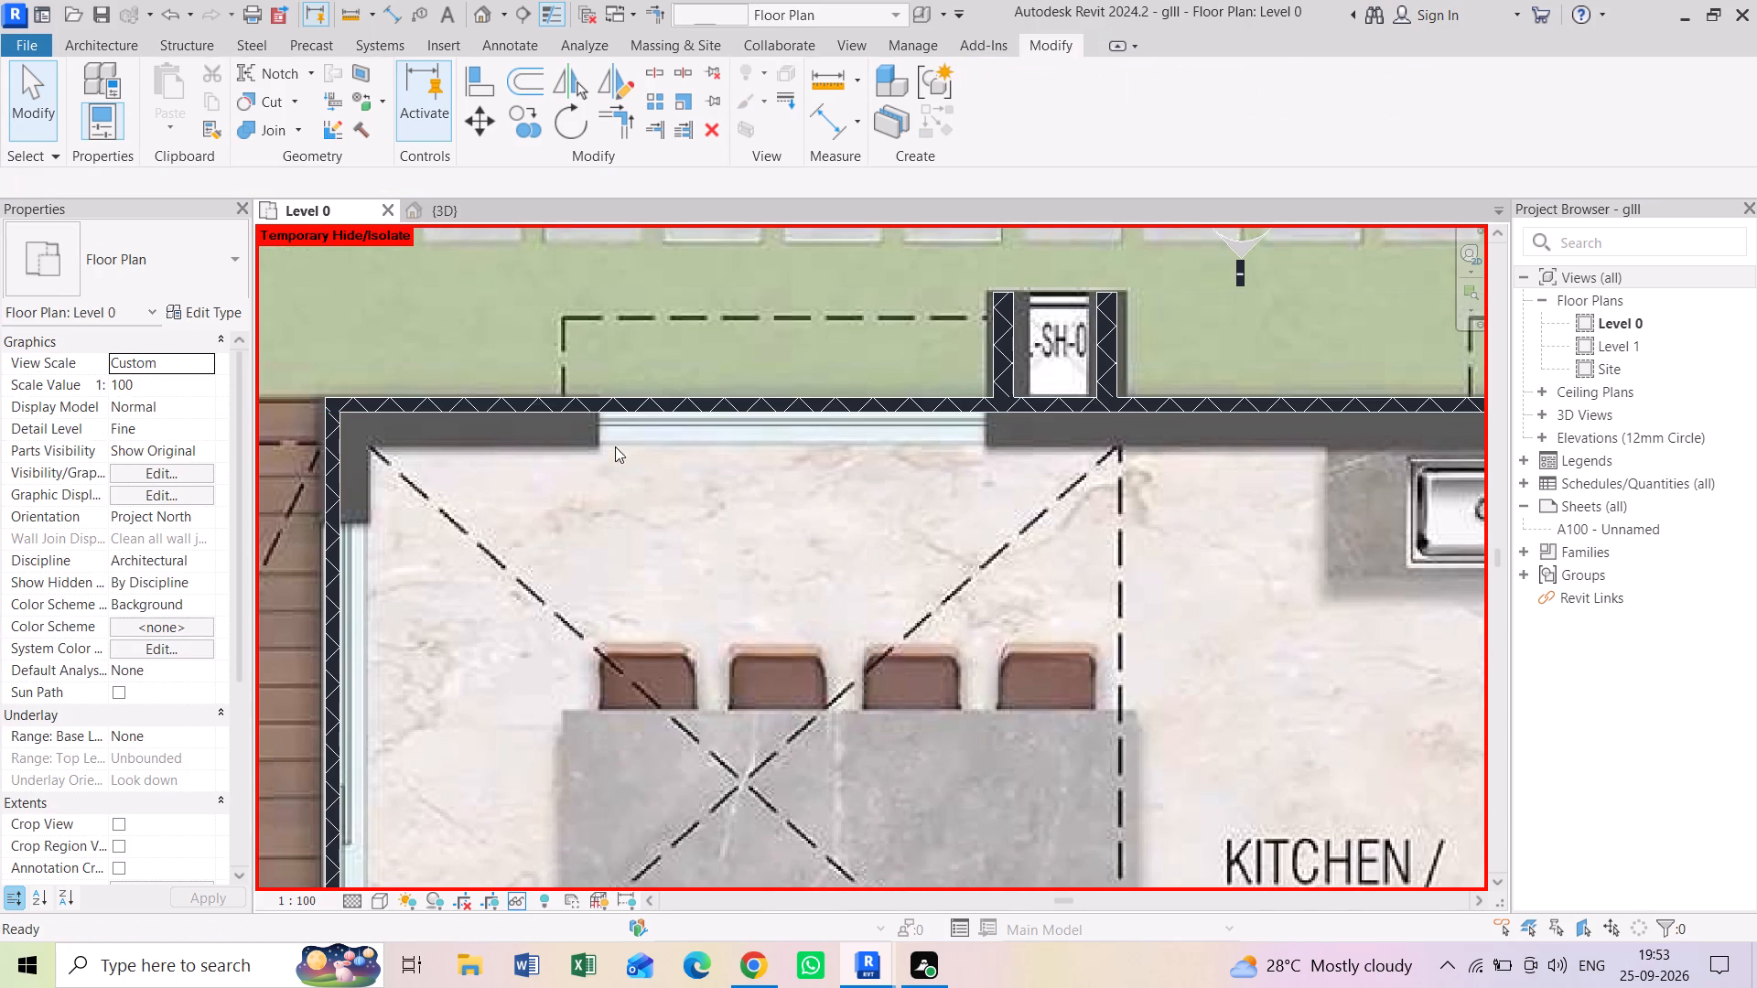
{"action": "scroll", "coordinate": [674, 409], "scroll_direction": "down", "scroll_amount": 7}
{"action": "scroll", "coordinate": [1167, 418], "scroll_direction": "up", "scroll_amount": 4}
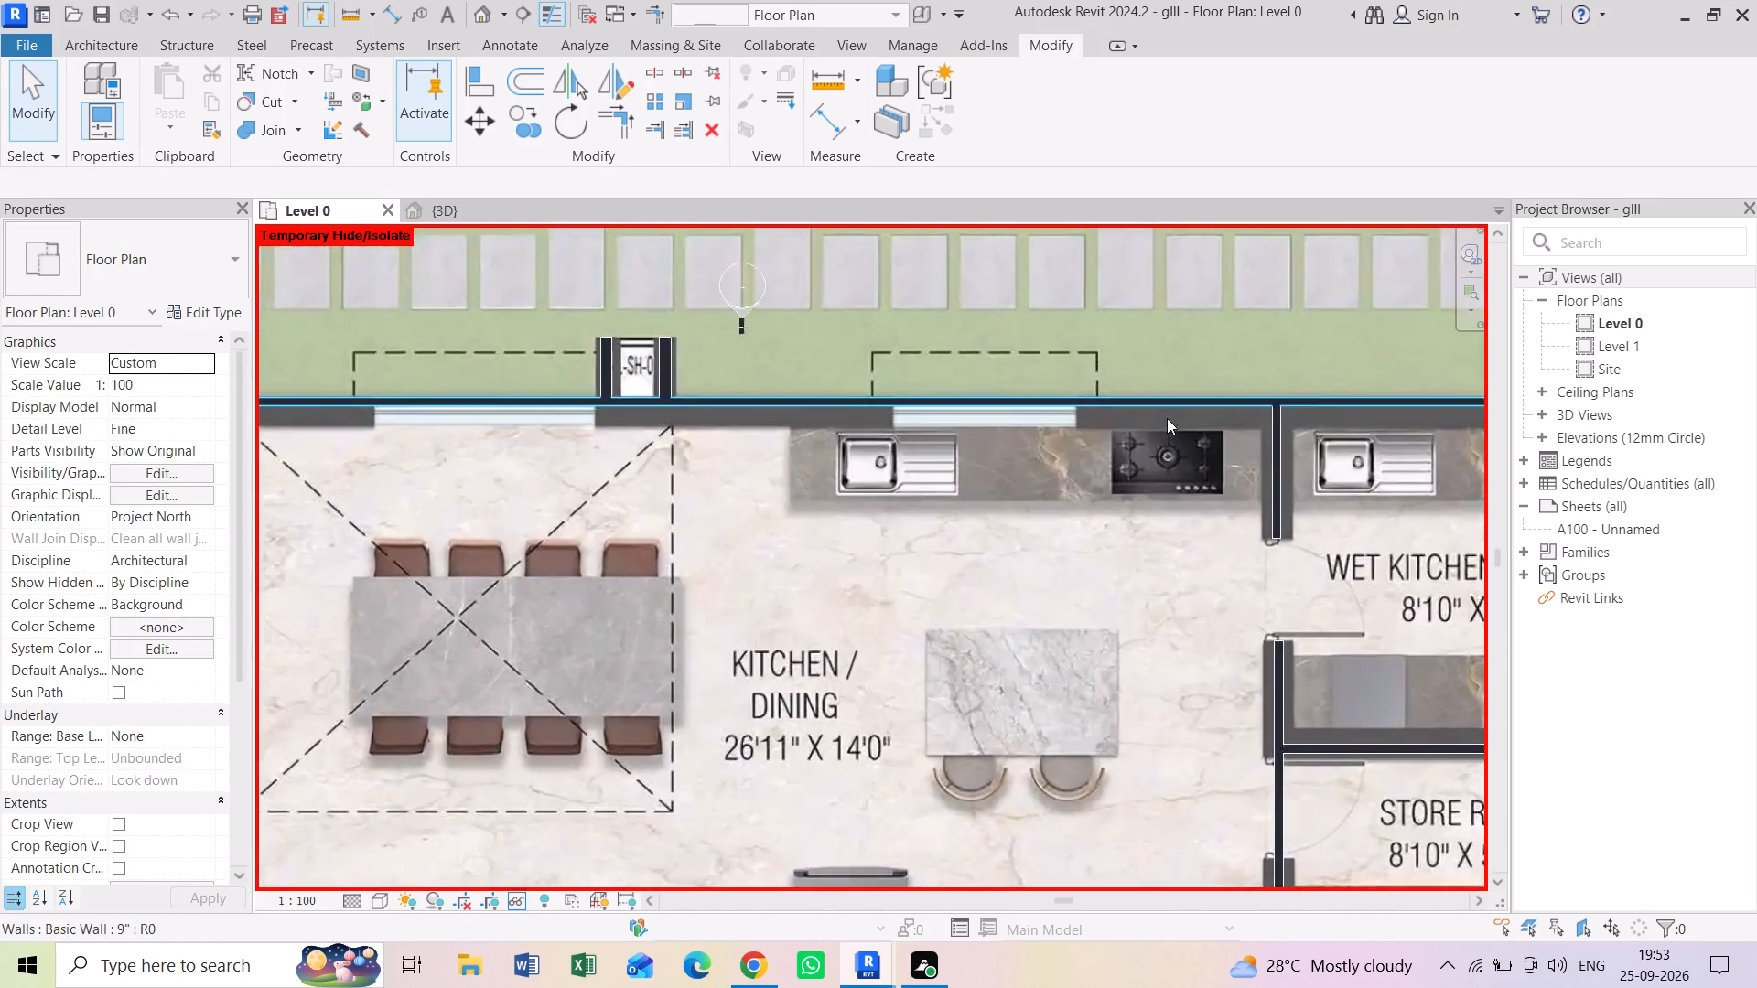
{"action": "scroll", "coordinate": [1167, 418], "scroll_direction": "up", "scroll_amount": 2}
{"action": "left_click", "coordinate": [908, 396]}
{"action": "scroll", "coordinate": [763, 407], "scroll_direction": "up", "scroll_amount": 5}
{"action": "scroll", "coordinate": [763, 407], "scroll_direction": "down", "scroll_amount": 7}
{"action": "middle_click_drag", "start_coordinate": [528, 434], "coordinate": [535, 438]}
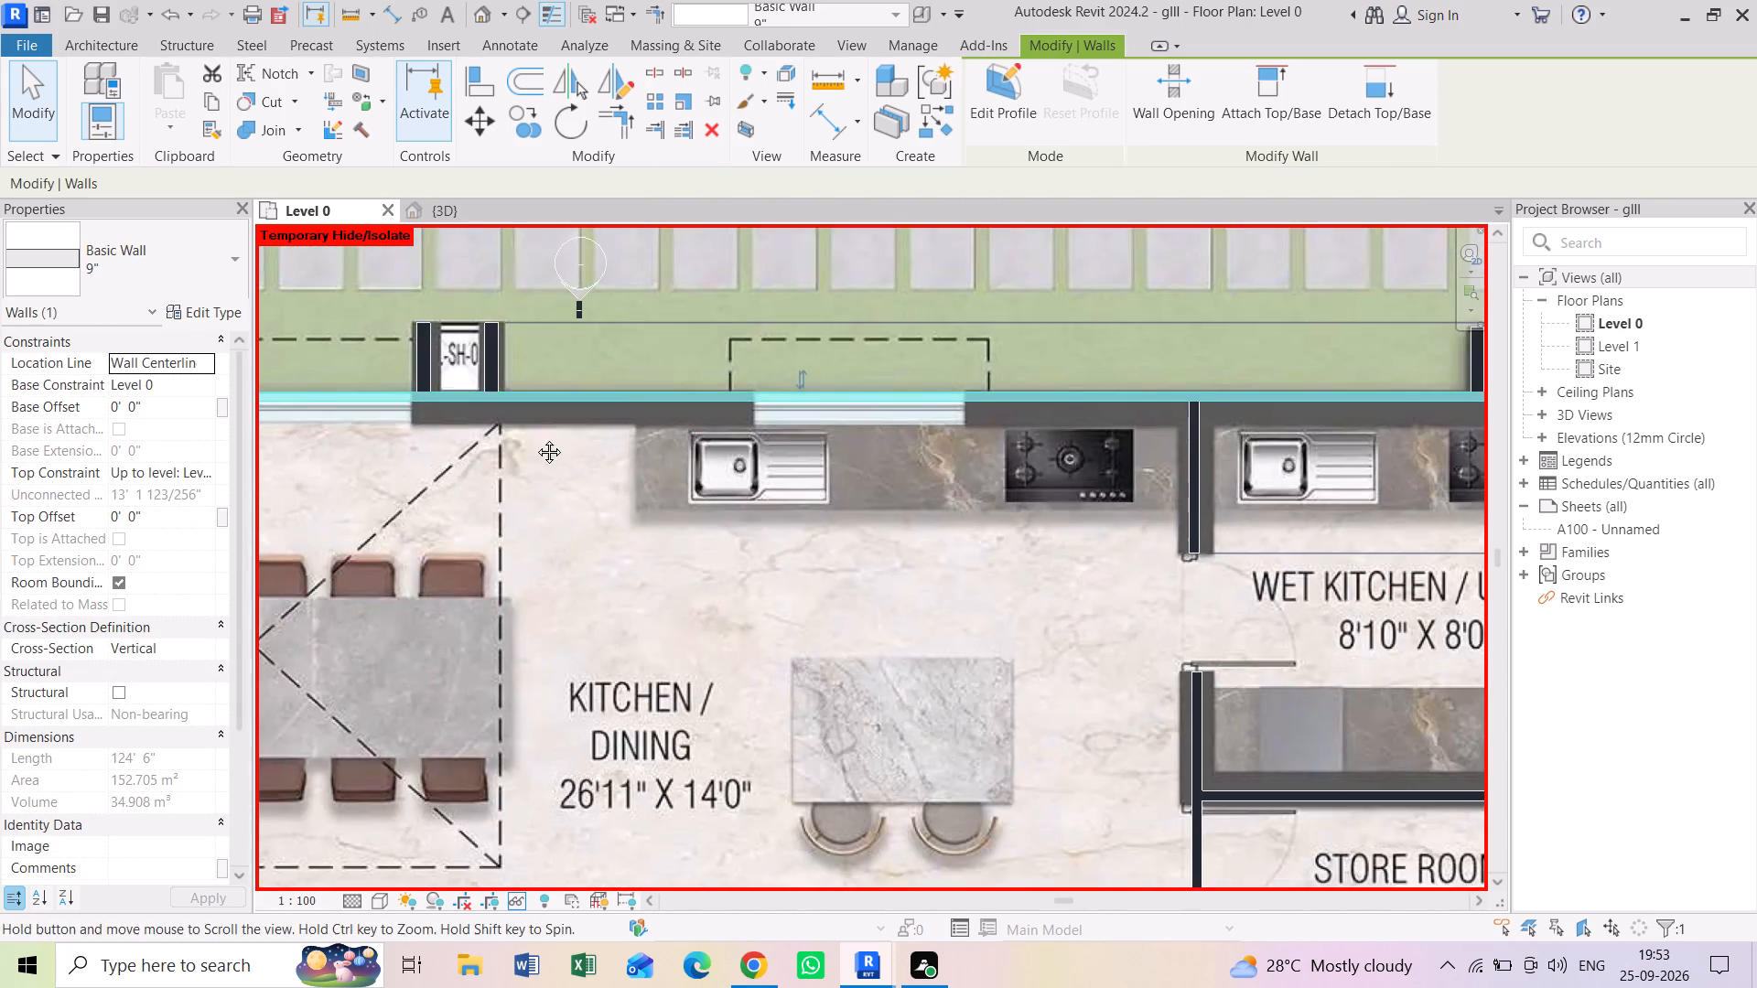
{"action": "middle_click_drag", "start_coordinate": [535, 438], "coordinate": [1022, 454]}
{"action": "scroll", "coordinate": [796, 430], "scroll_direction": "up", "scroll_amount": 4}
{"action": "key", "text": "Escape"}
{"action": "key", "text": "Escape"}
{"action": "scroll", "coordinate": [608, 439], "scroll_direction": "up", "scroll_amount": 2}
{"action": "middle_click_drag", "start_coordinate": [622, 452], "coordinate": [669, 479]}
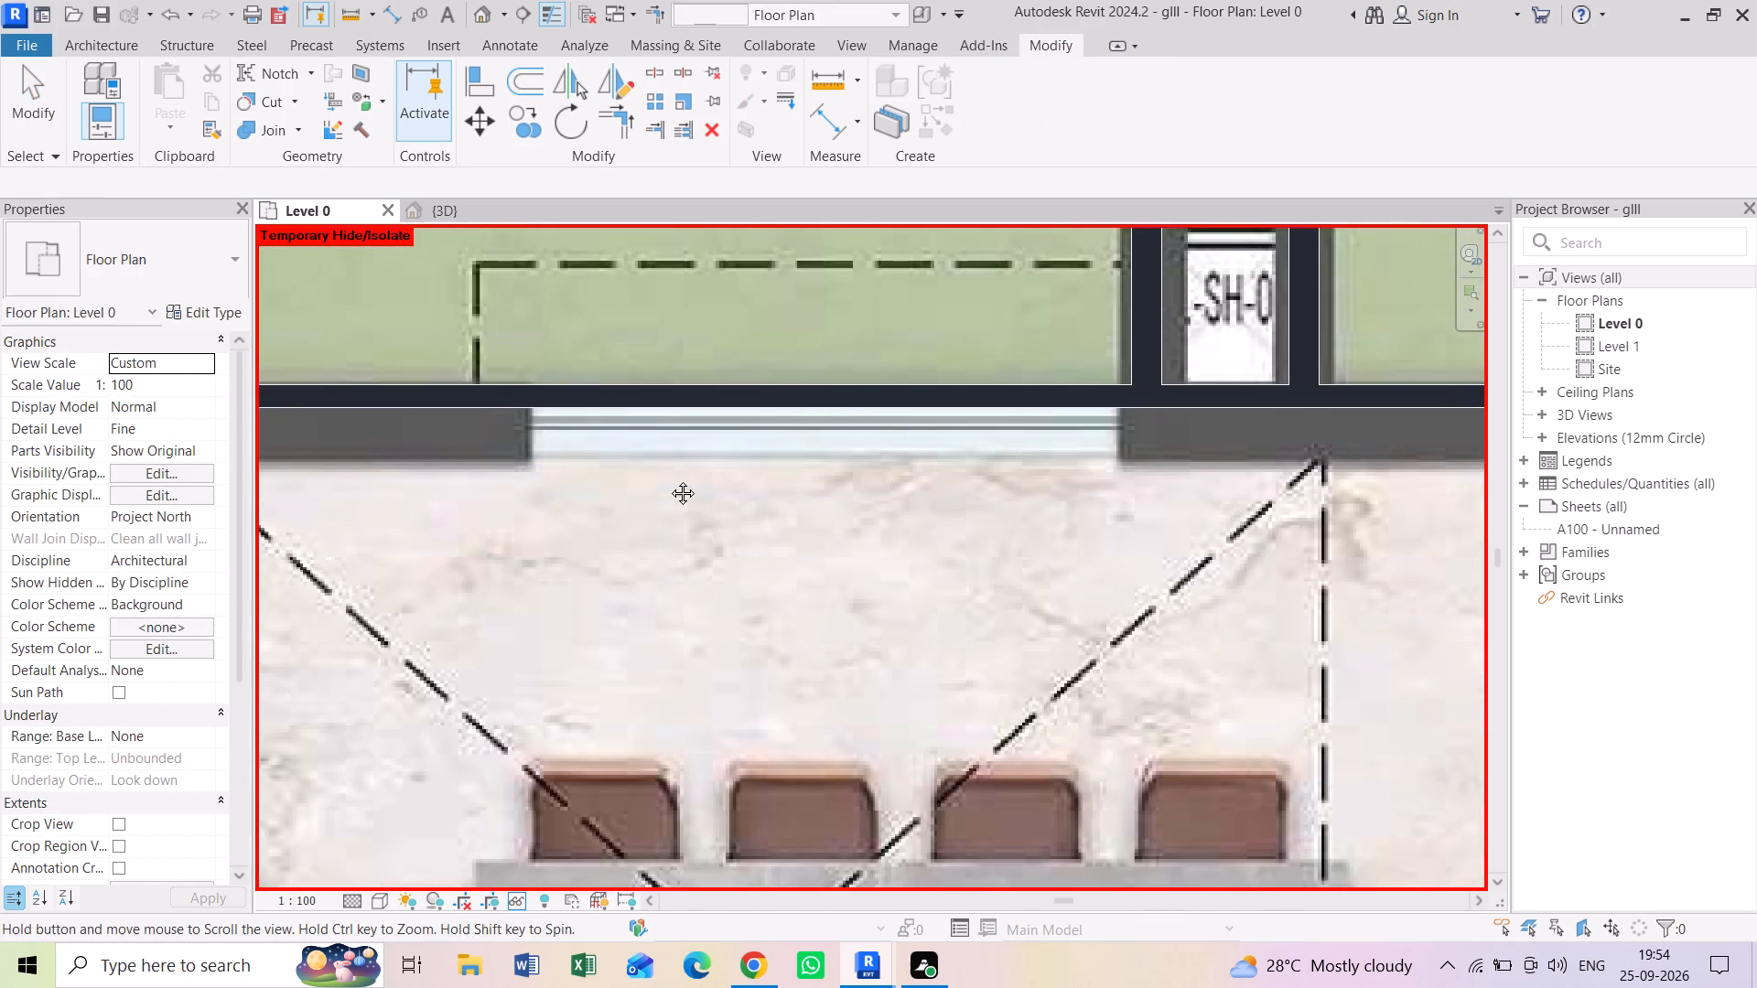
{"action": "middle_click_drag", "start_coordinate": [669, 479], "coordinate": [671, 479]}
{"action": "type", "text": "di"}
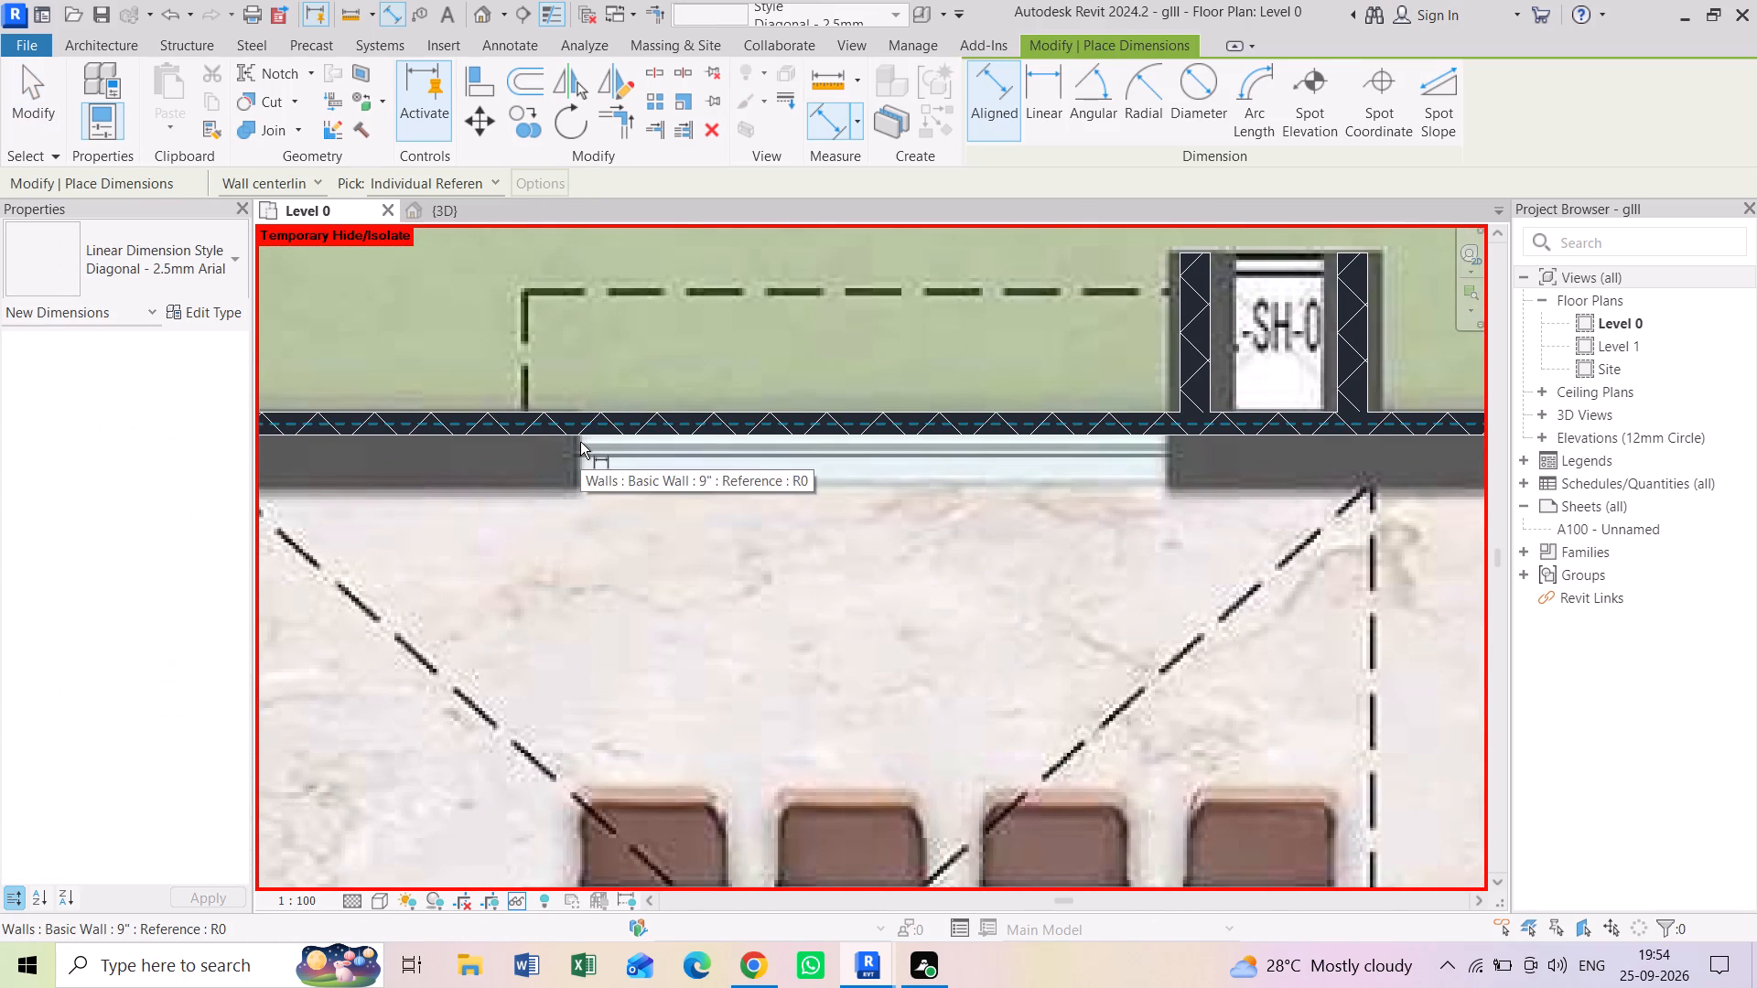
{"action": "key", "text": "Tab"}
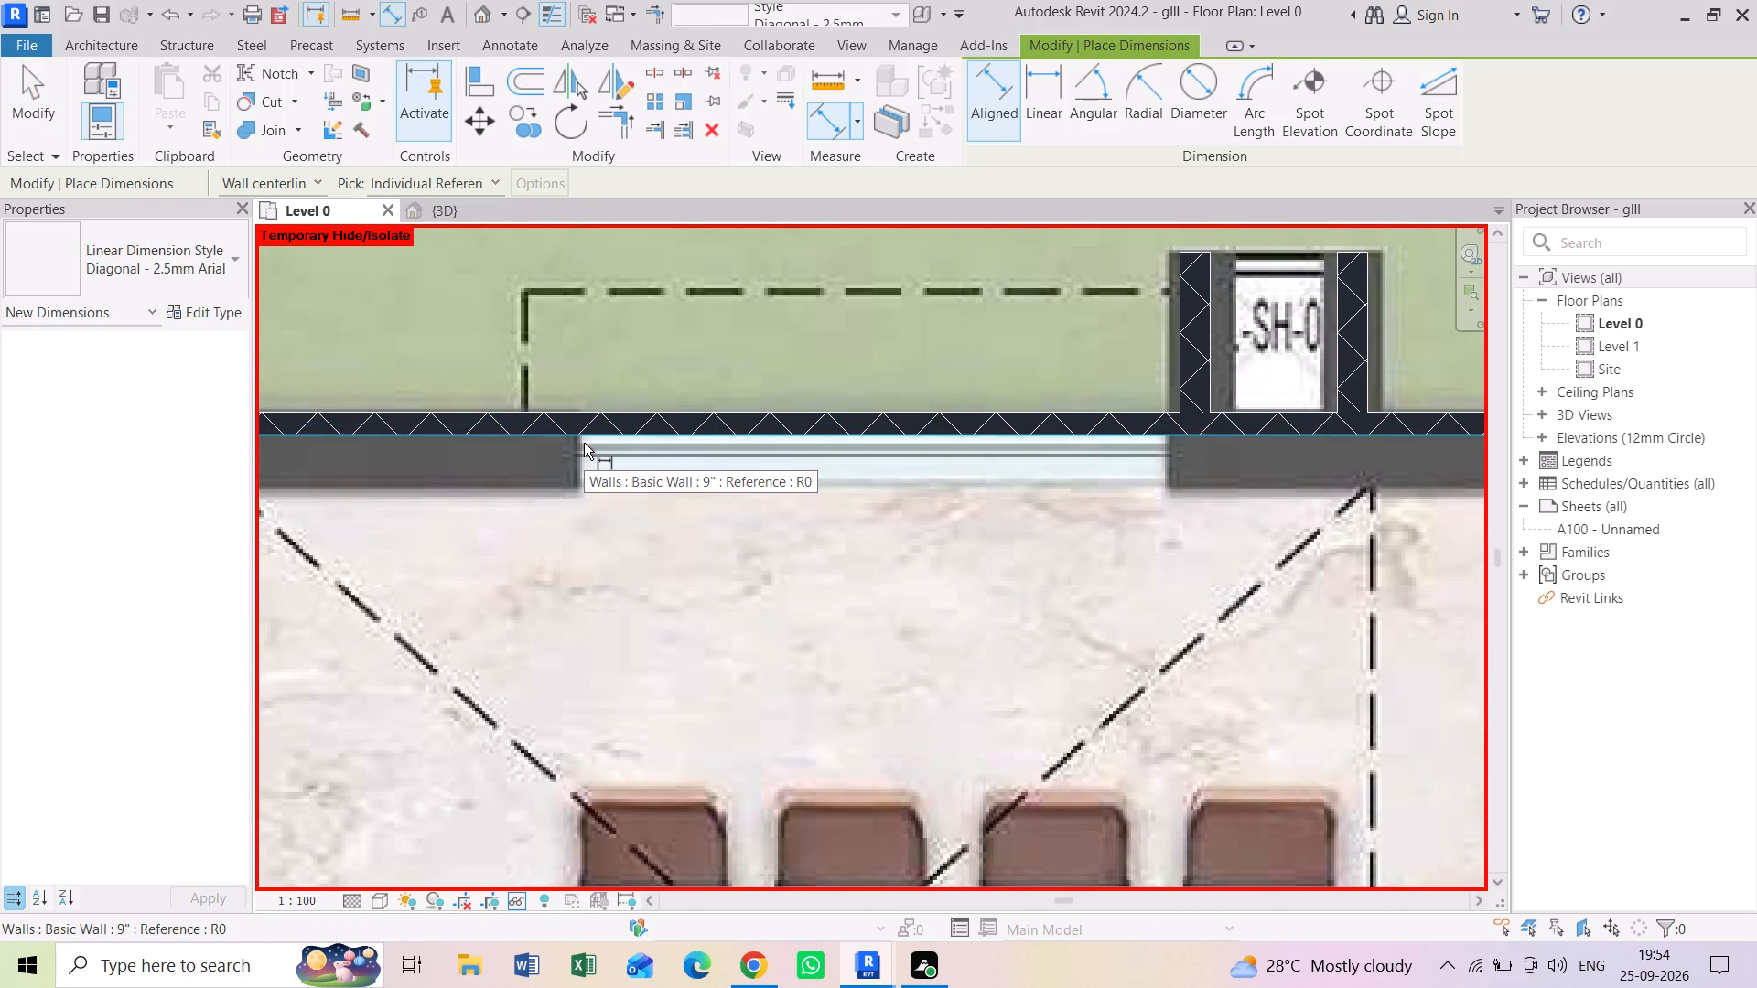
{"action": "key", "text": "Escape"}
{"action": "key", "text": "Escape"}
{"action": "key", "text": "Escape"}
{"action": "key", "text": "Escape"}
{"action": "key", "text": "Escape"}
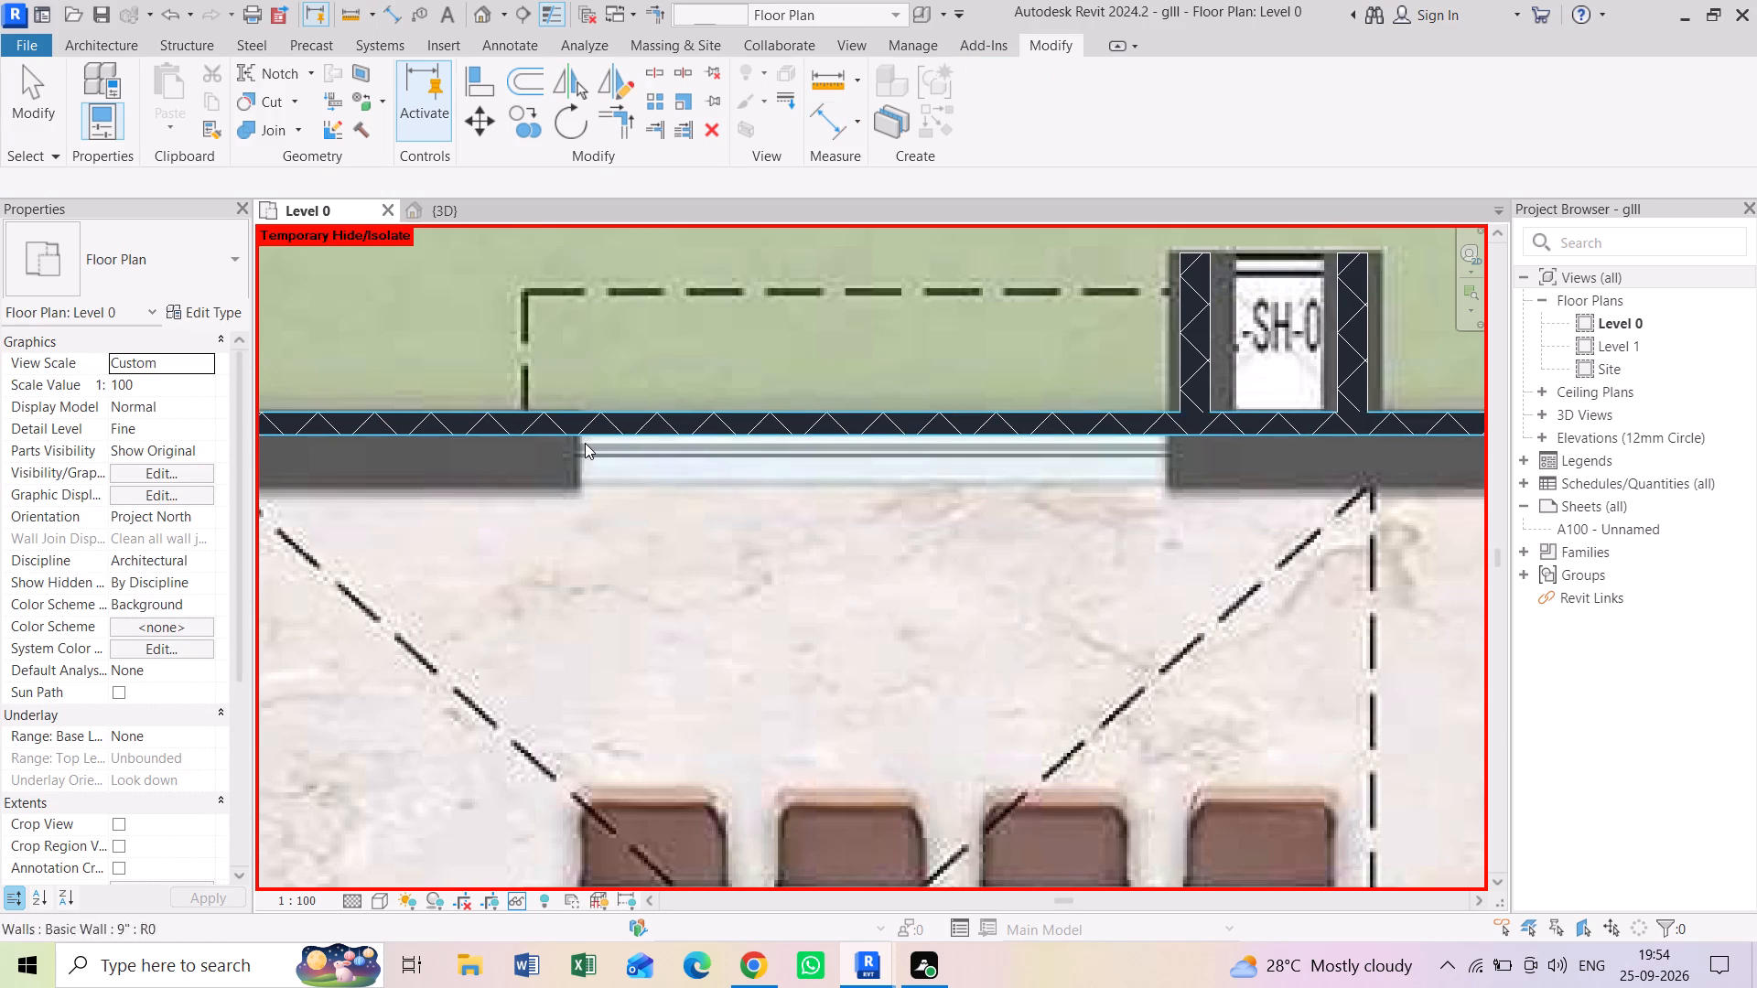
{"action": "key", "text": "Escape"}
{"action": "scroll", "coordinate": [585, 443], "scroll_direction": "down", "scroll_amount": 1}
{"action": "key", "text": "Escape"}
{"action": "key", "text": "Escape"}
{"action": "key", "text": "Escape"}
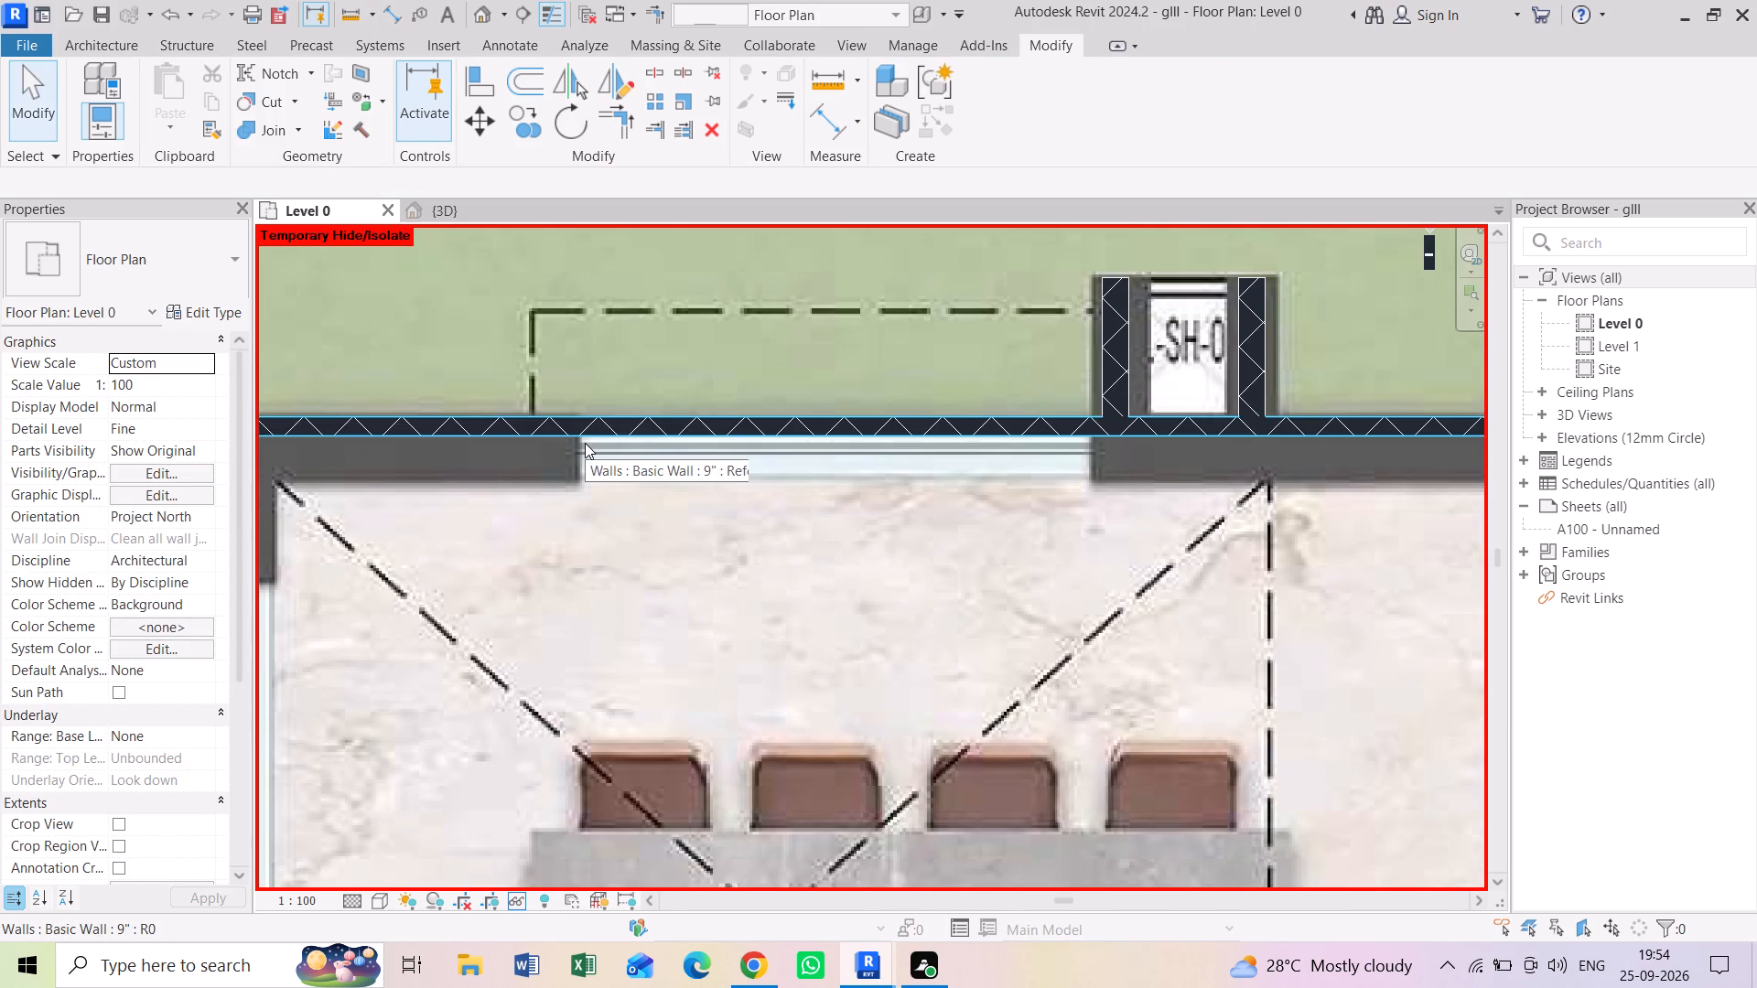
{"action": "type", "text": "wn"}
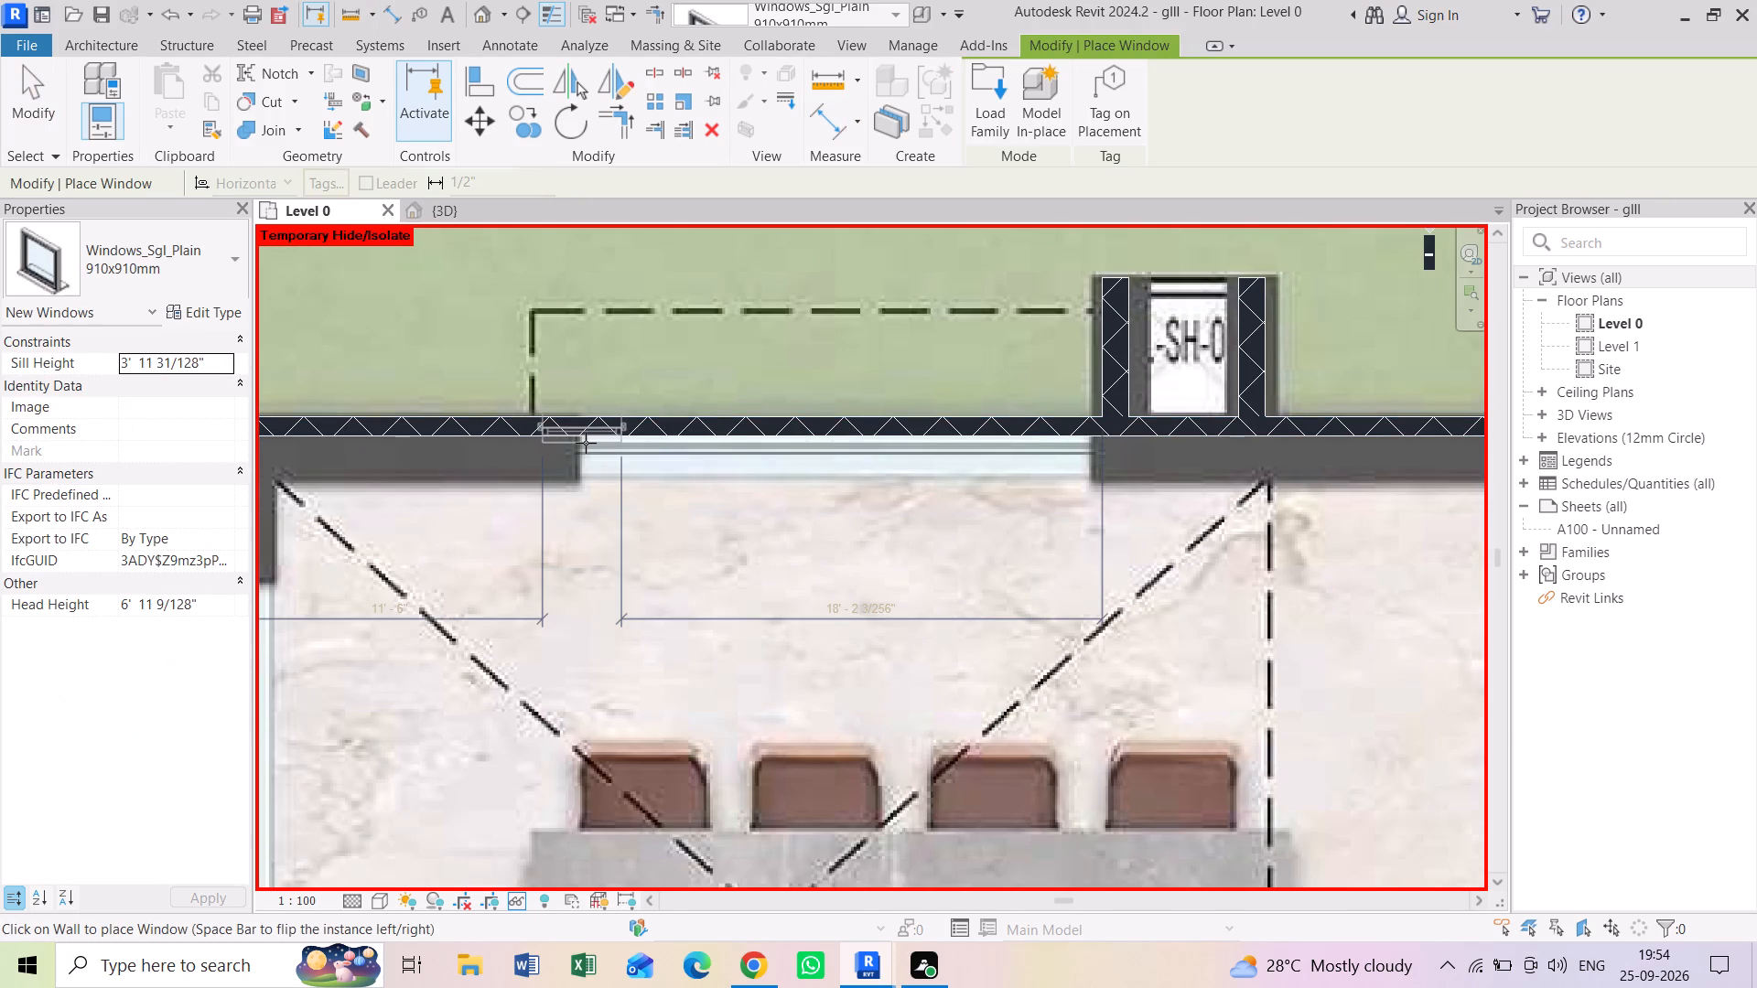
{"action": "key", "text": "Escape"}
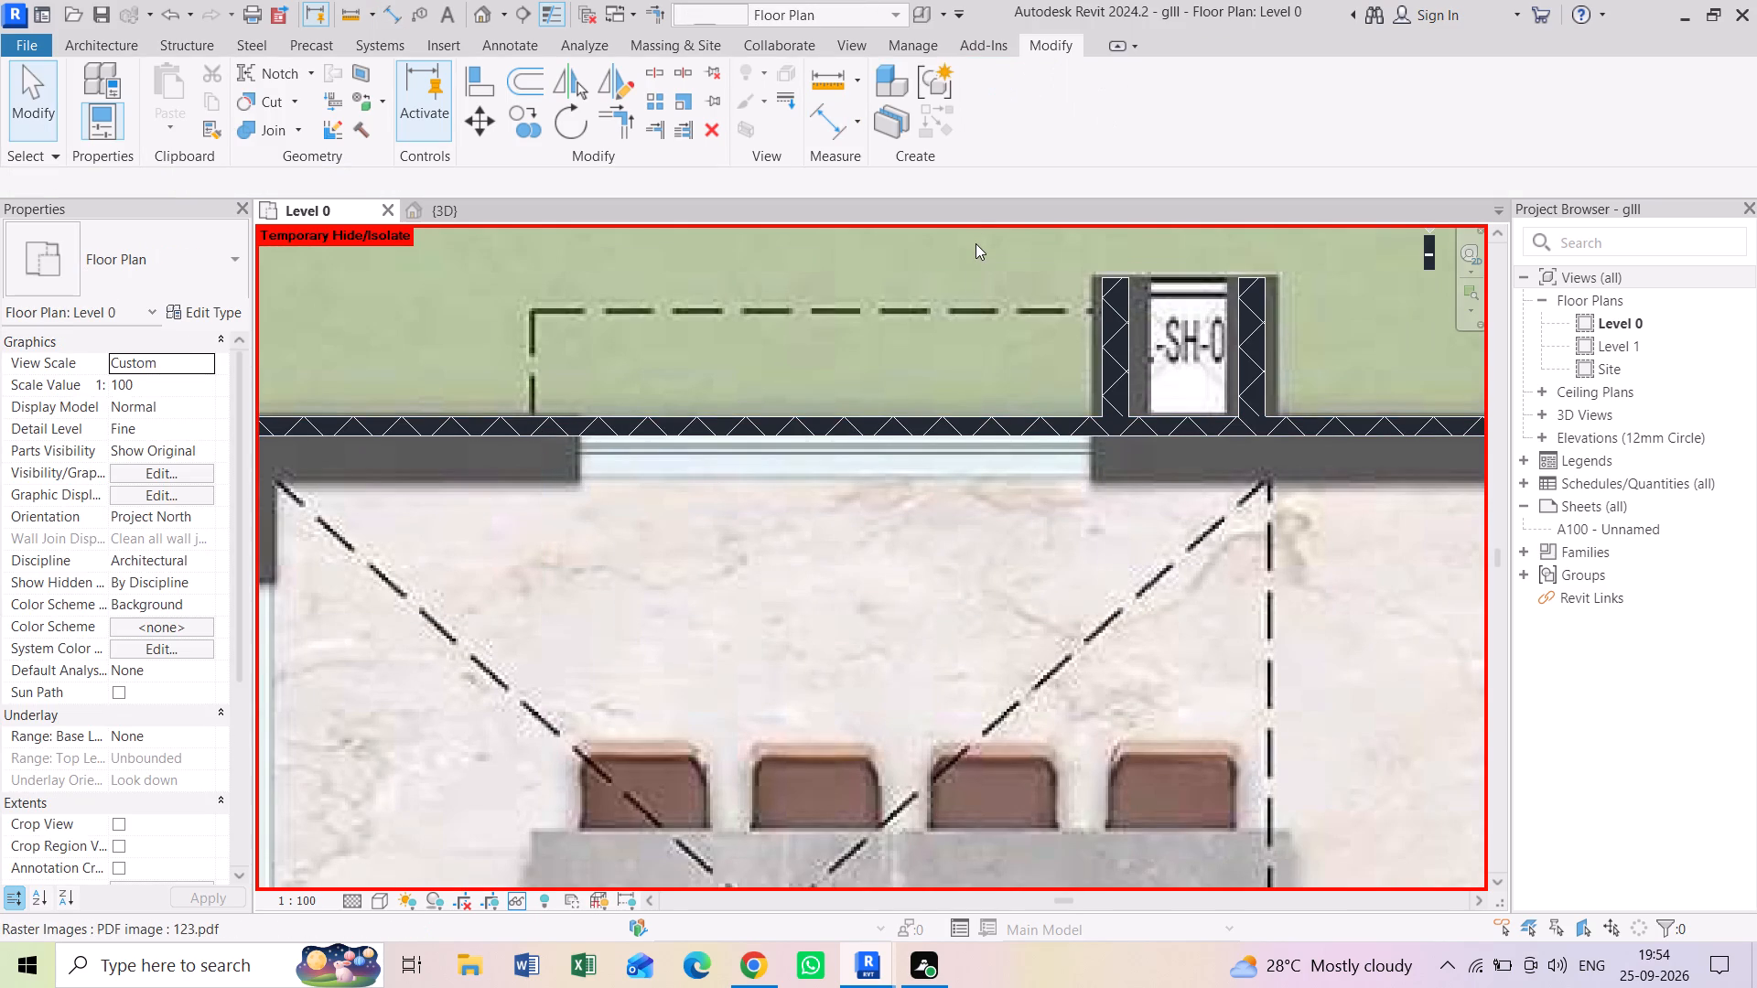
Start loading a component family and look through the SHUBHAM CITY library and its 2019 folder for a suitable one.
{"action": "key", "text": "c"}
{"action": "key", "text": "m"}
{"action": "left_click", "coordinate": [998, 106]}
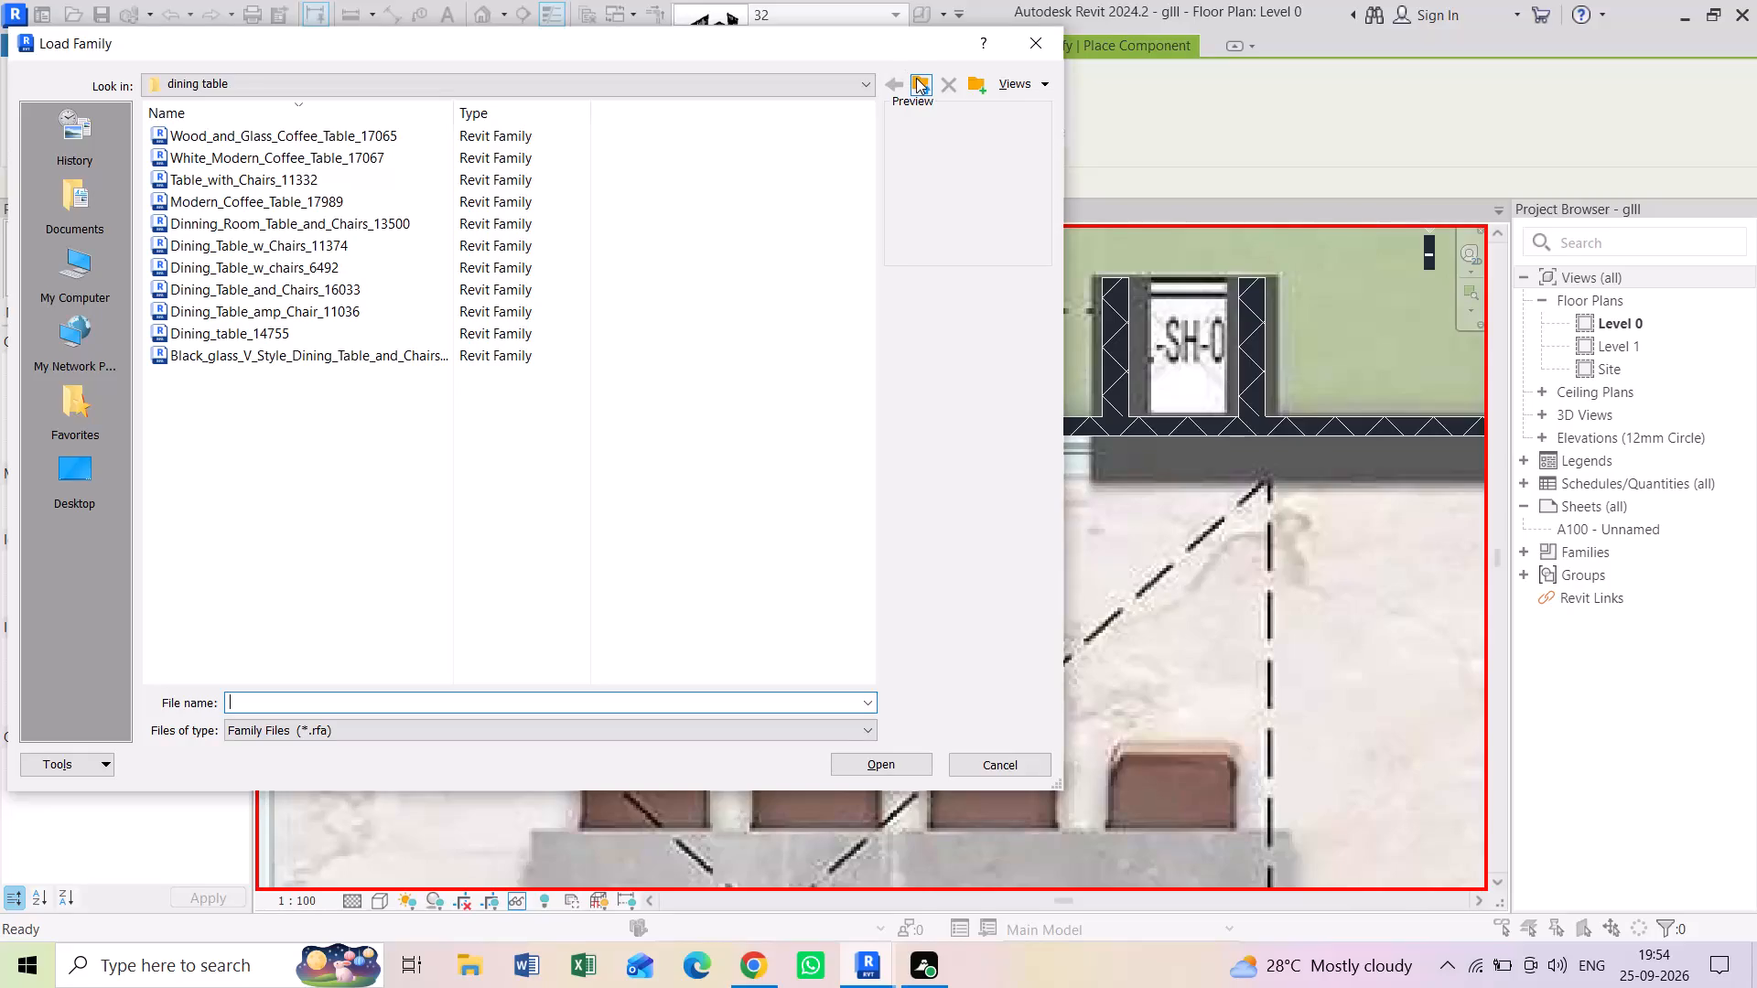
{"action": "left_click", "coordinate": [916, 78]}
{"action": "scroll", "coordinate": [224, 460], "scroll_direction": "down", "scroll_amount": 11}
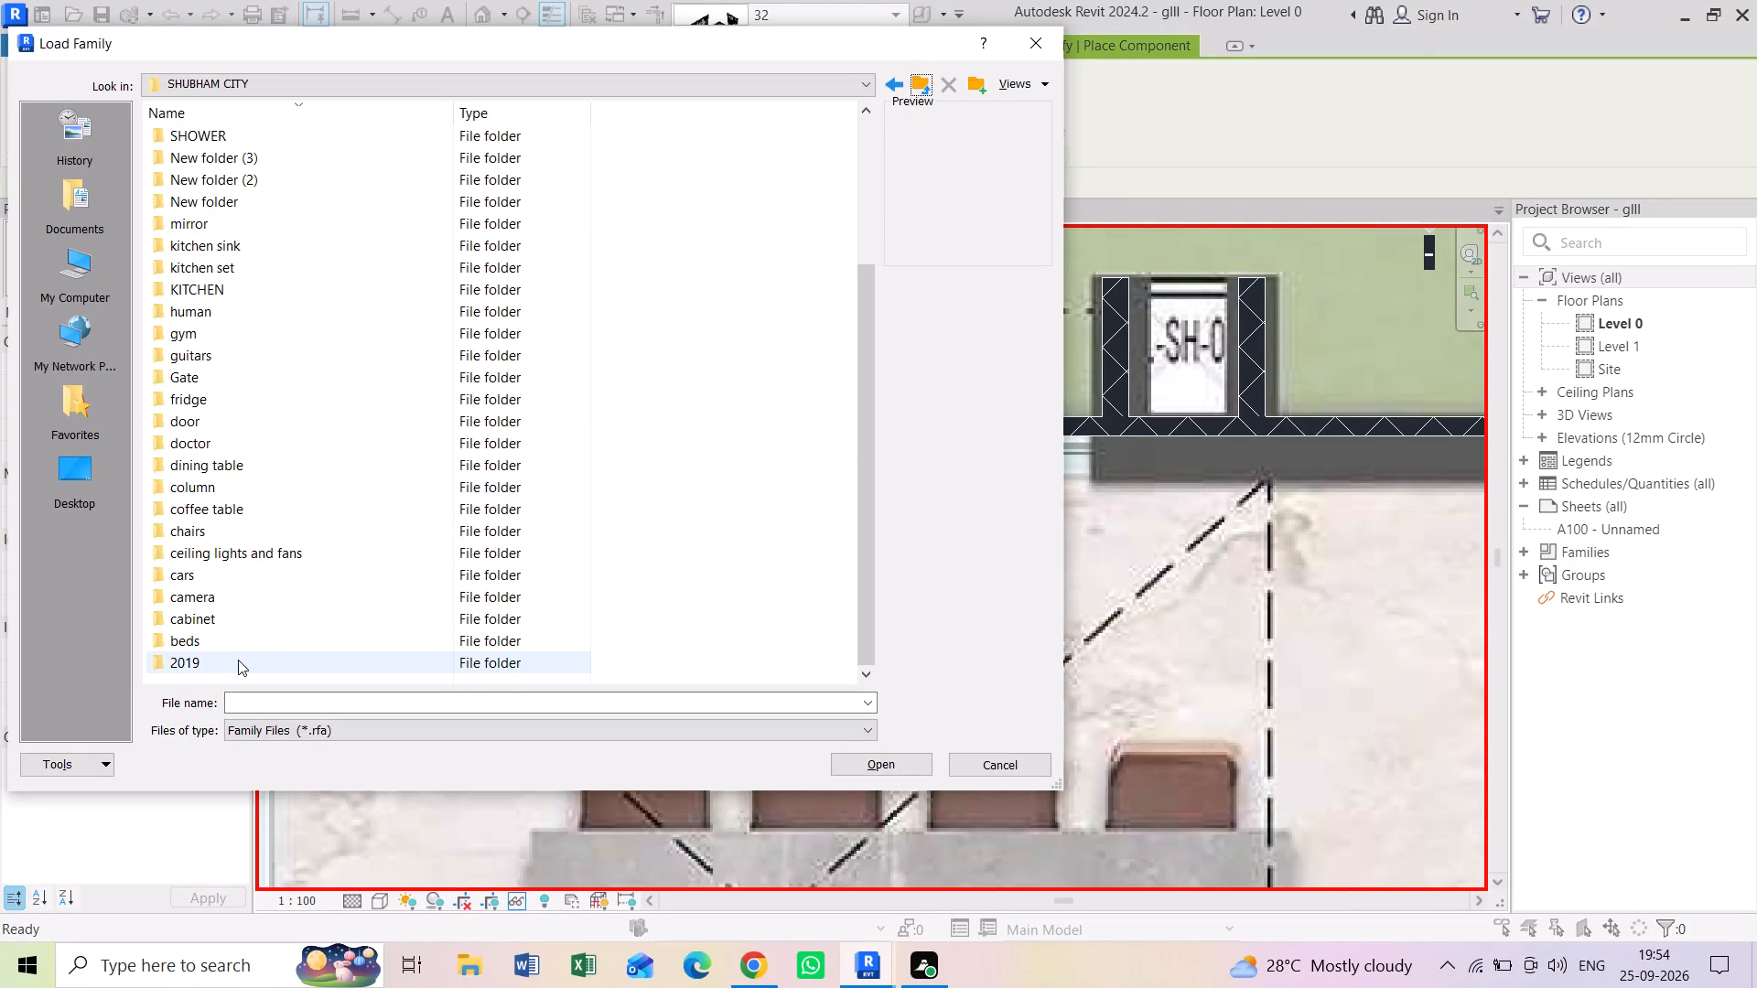
{"action": "scroll", "coordinate": [235, 637], "scroll_direction": "up", "scroll_amount": 1}
{"action": "scroll", "coordinate": [235, 637], "scroll_direction": "down", "scroll_amount": 4}
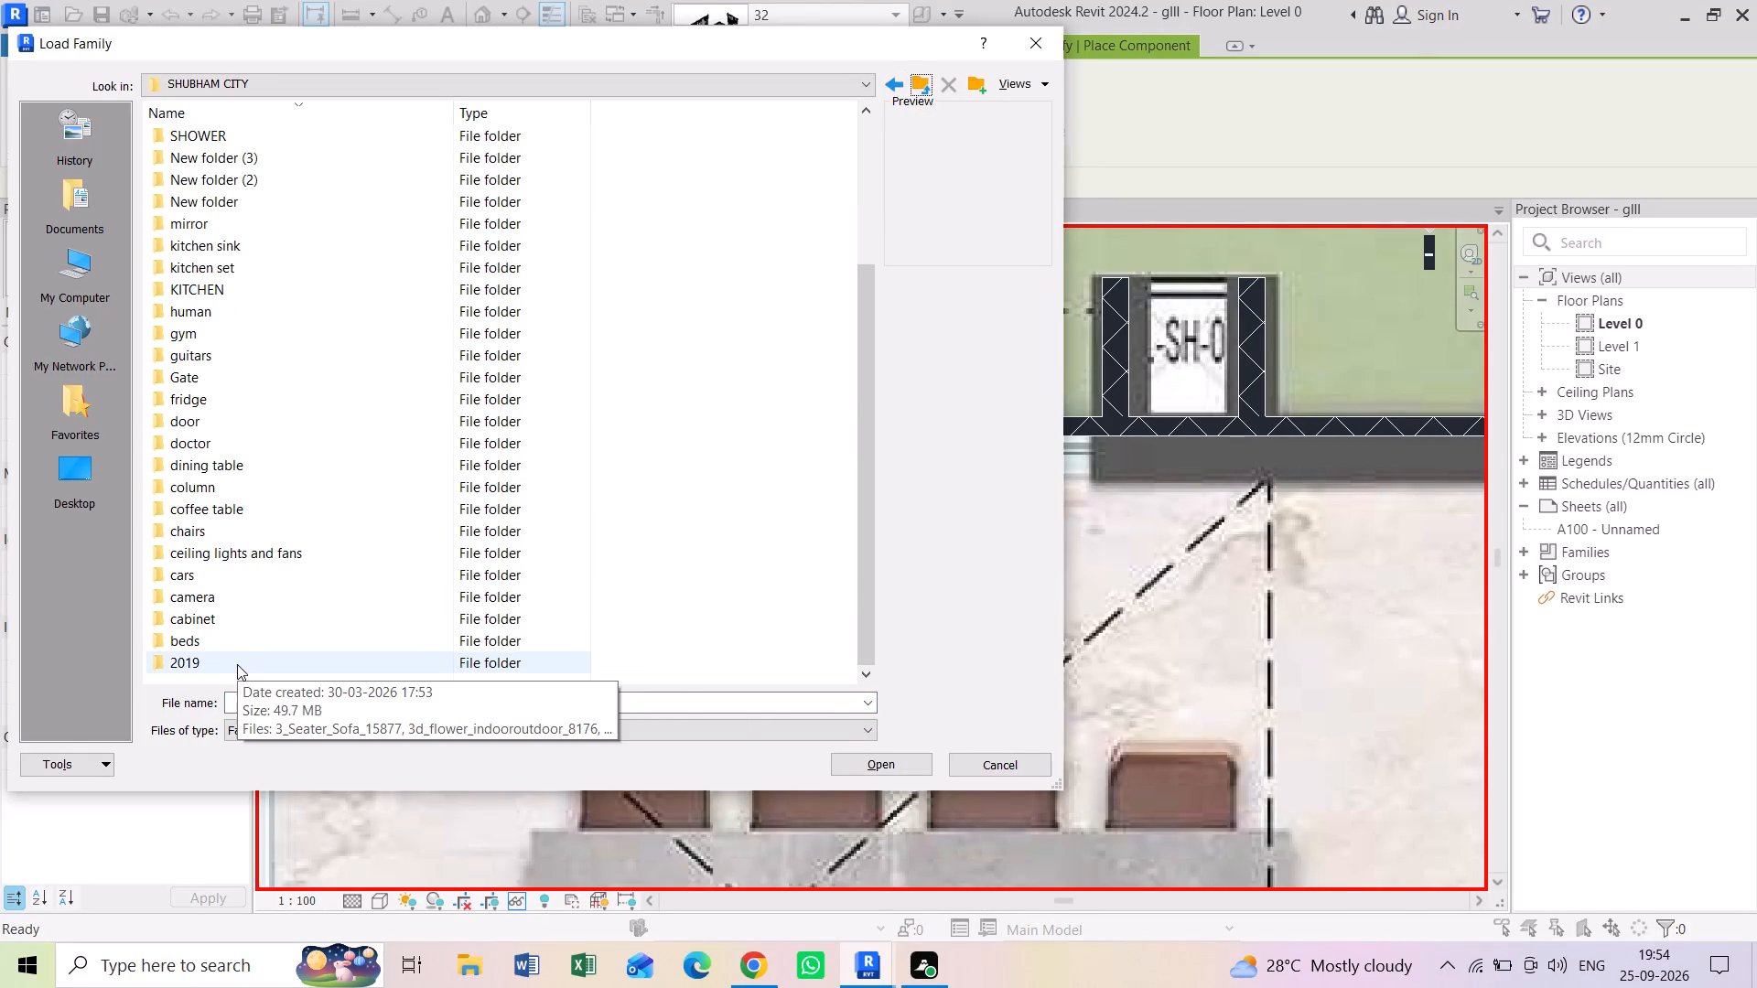
{"action": "double_click", "coordinate": [225, 668]}
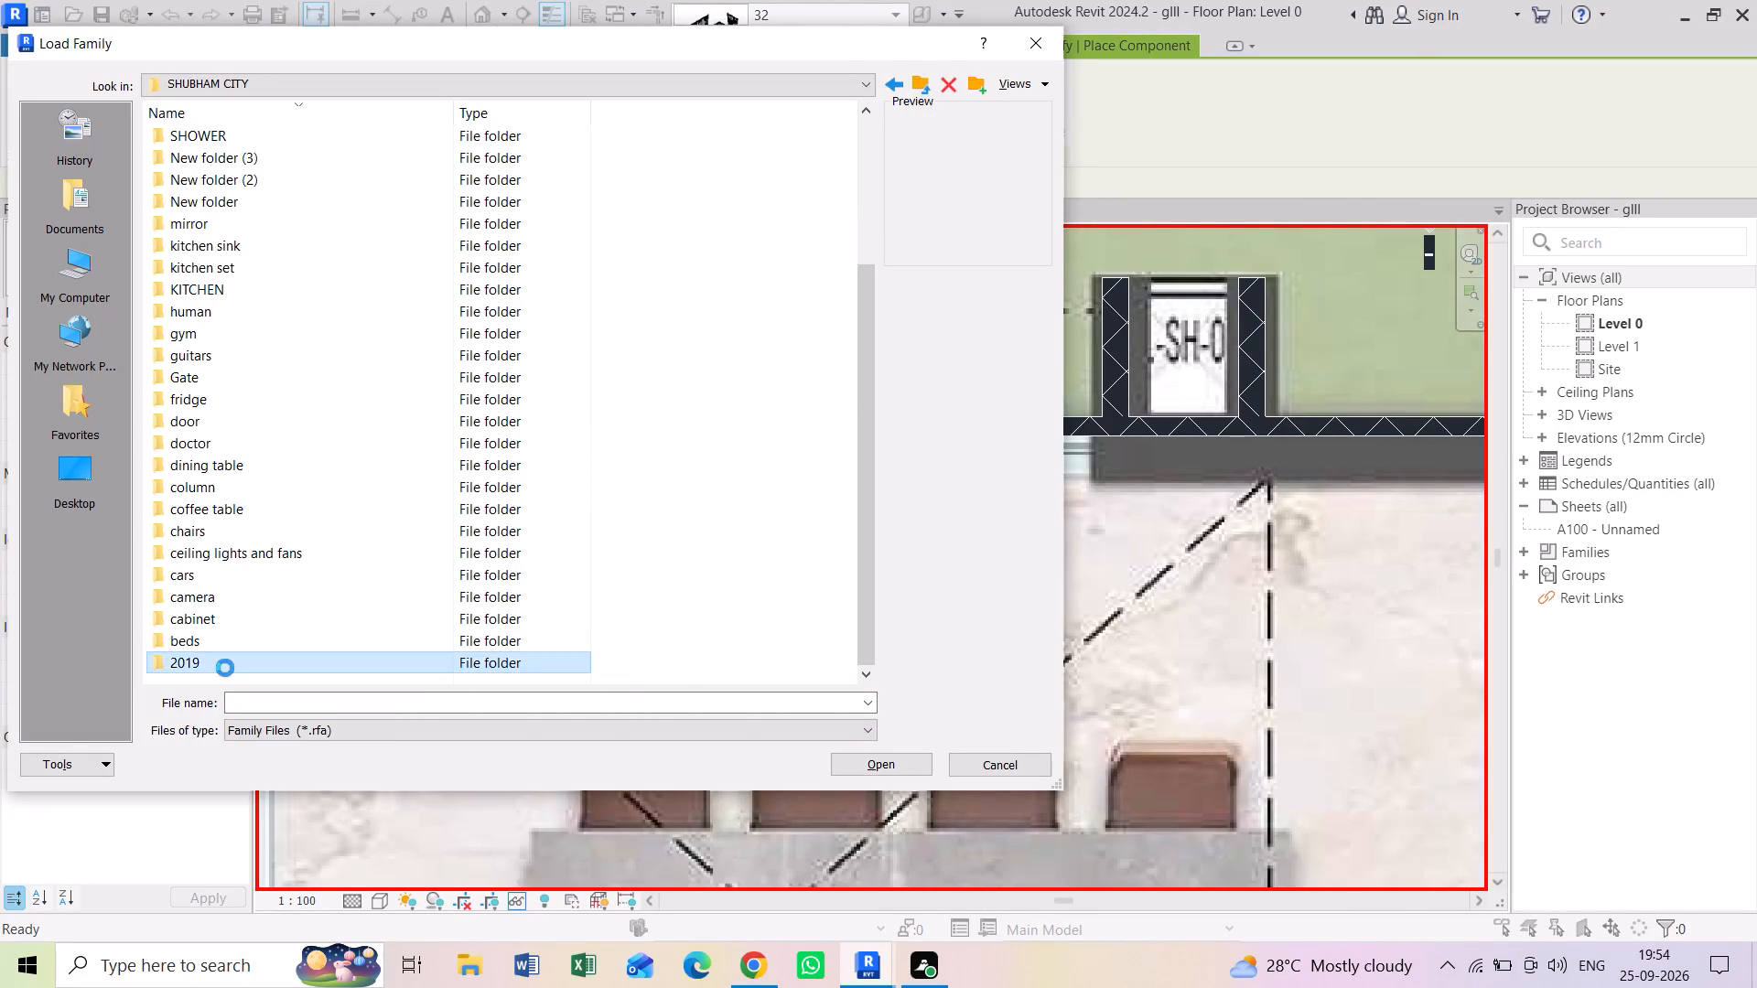
{"action": "scroll", "coordinate": [286, 298], "scroll_direction": "down", "scroll_amount": 12}
{"action": "scroll", "coordinate": [287, 289], "scroll_direction": "up", "scroll_amount": 1}
{"action": "scroll", "coordinate": [286, 288], "scroll_direction": "down", "scroll_amount": 5}
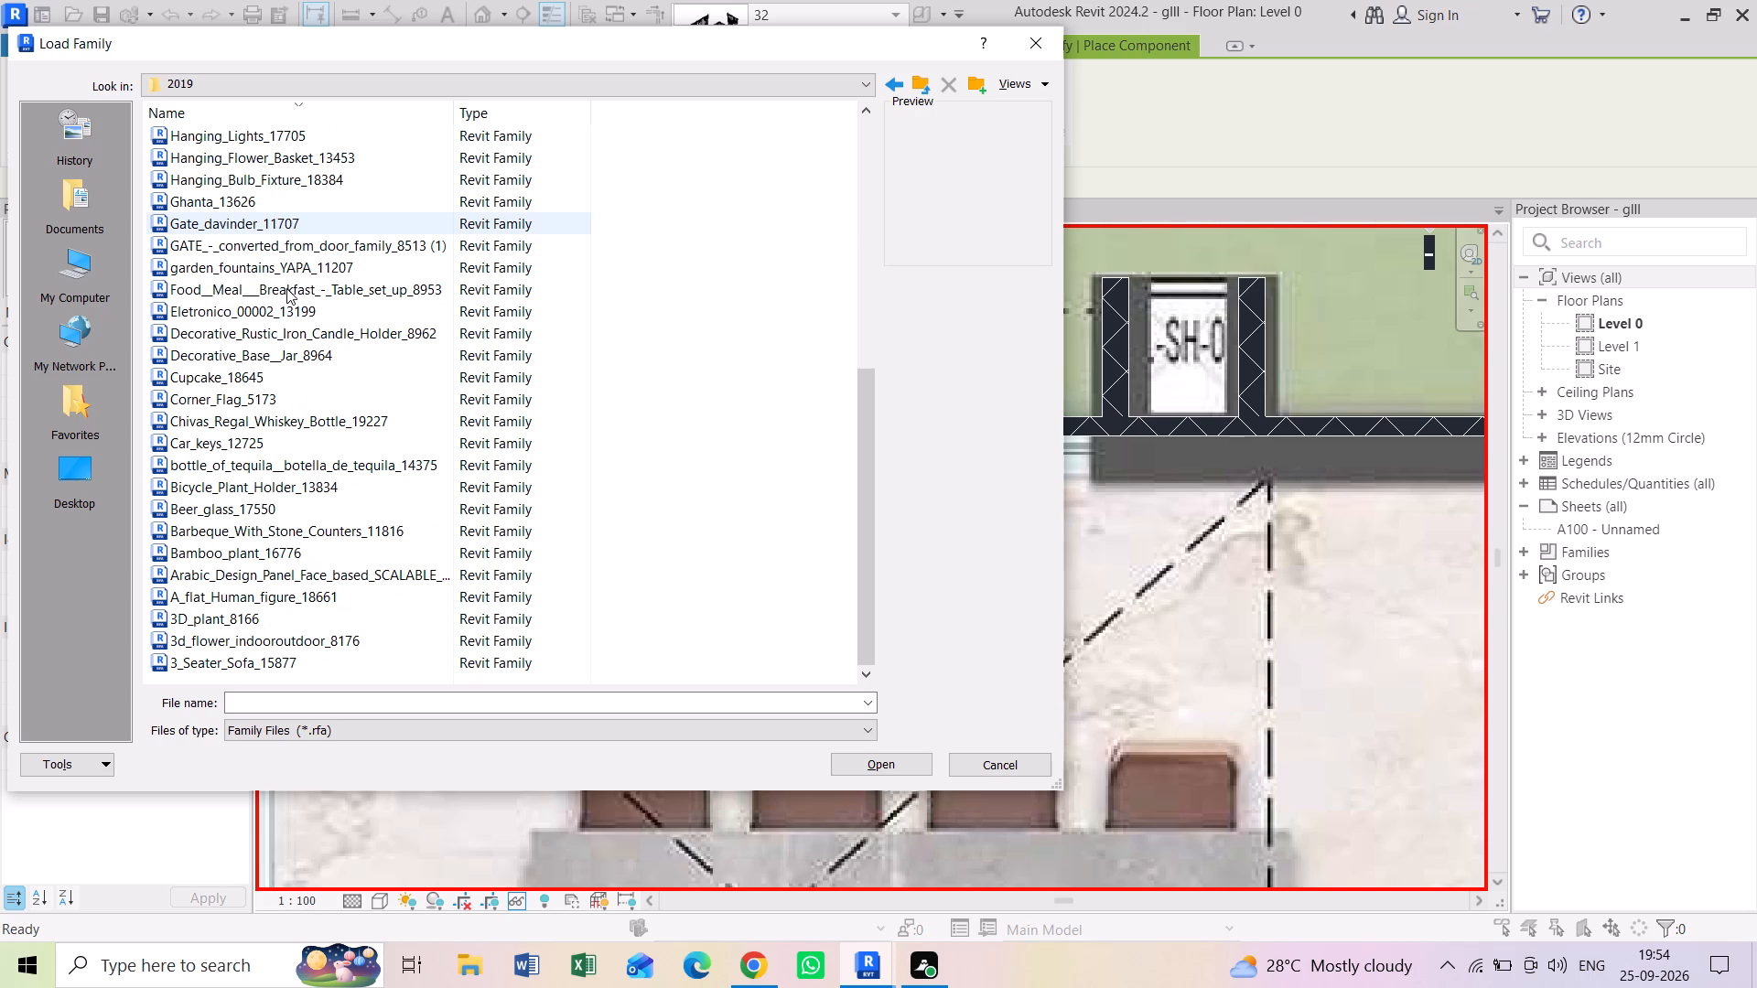
{"action": "scroll", "coordinate": [286, 288], "scroll_direction": "down", "scroll_amount": 4}
{"action": "left_click", "coordinate": [911, 87]}
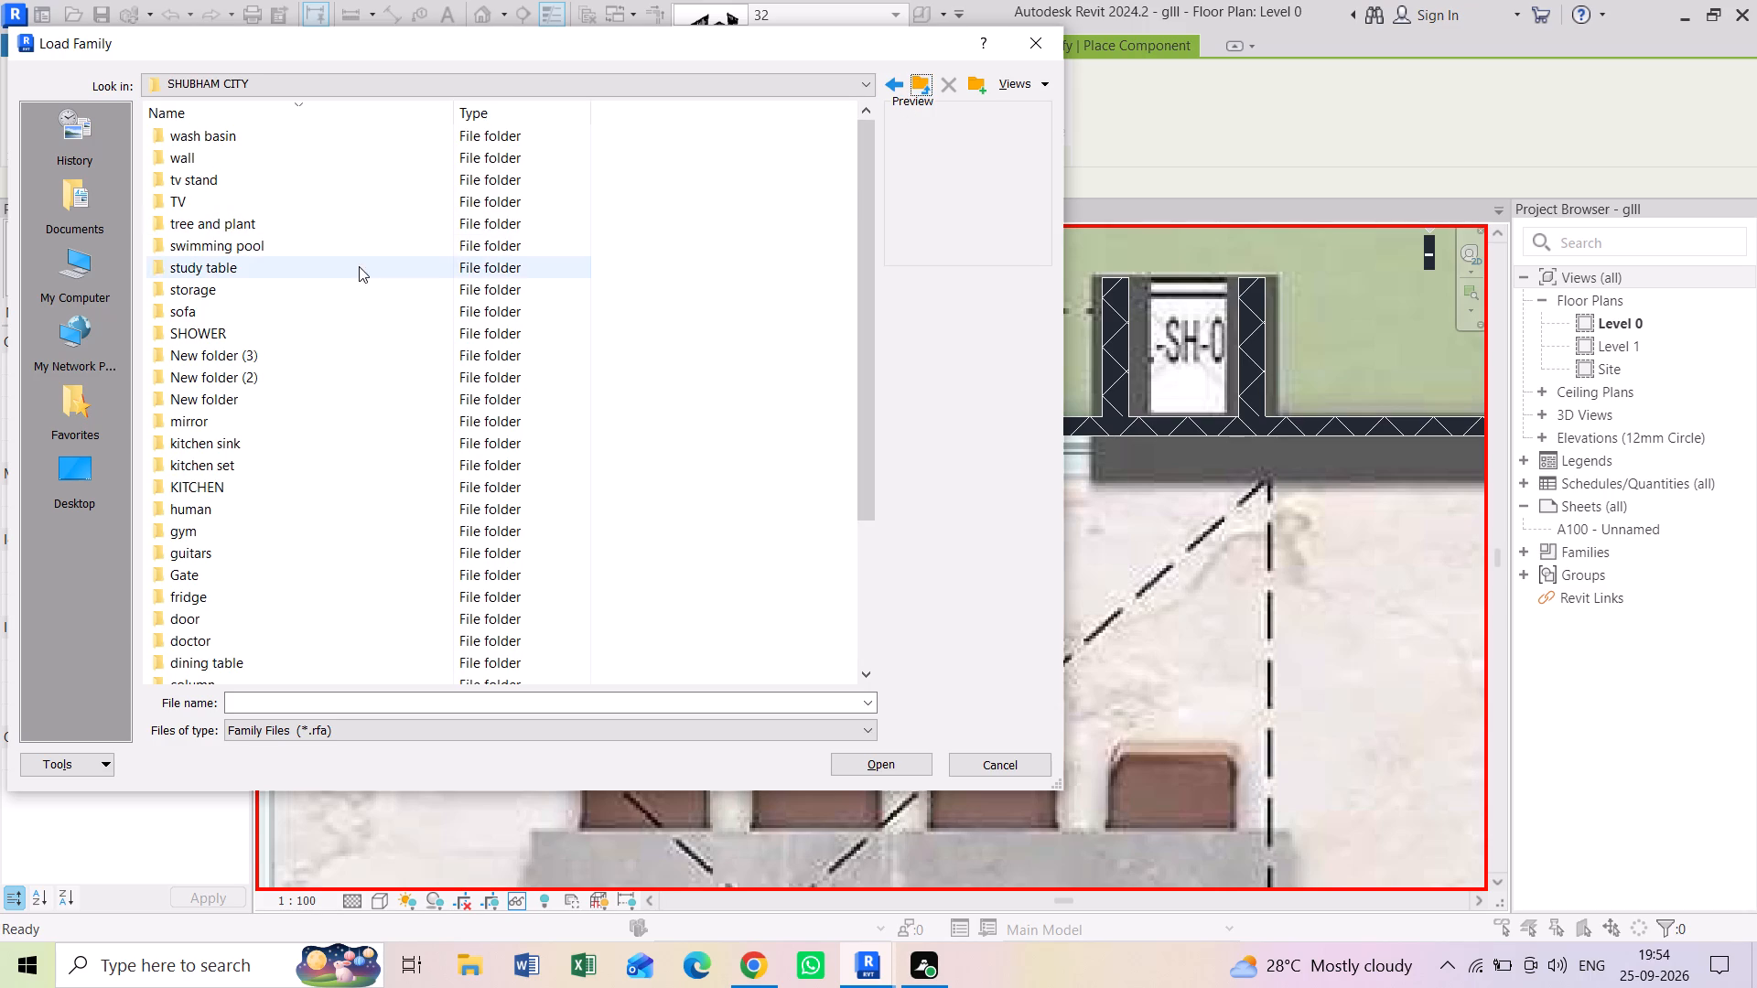
{"action": "scroll", "coordinate": [248, 203], "scroll_direction": "down", "scroll_amount": 5}
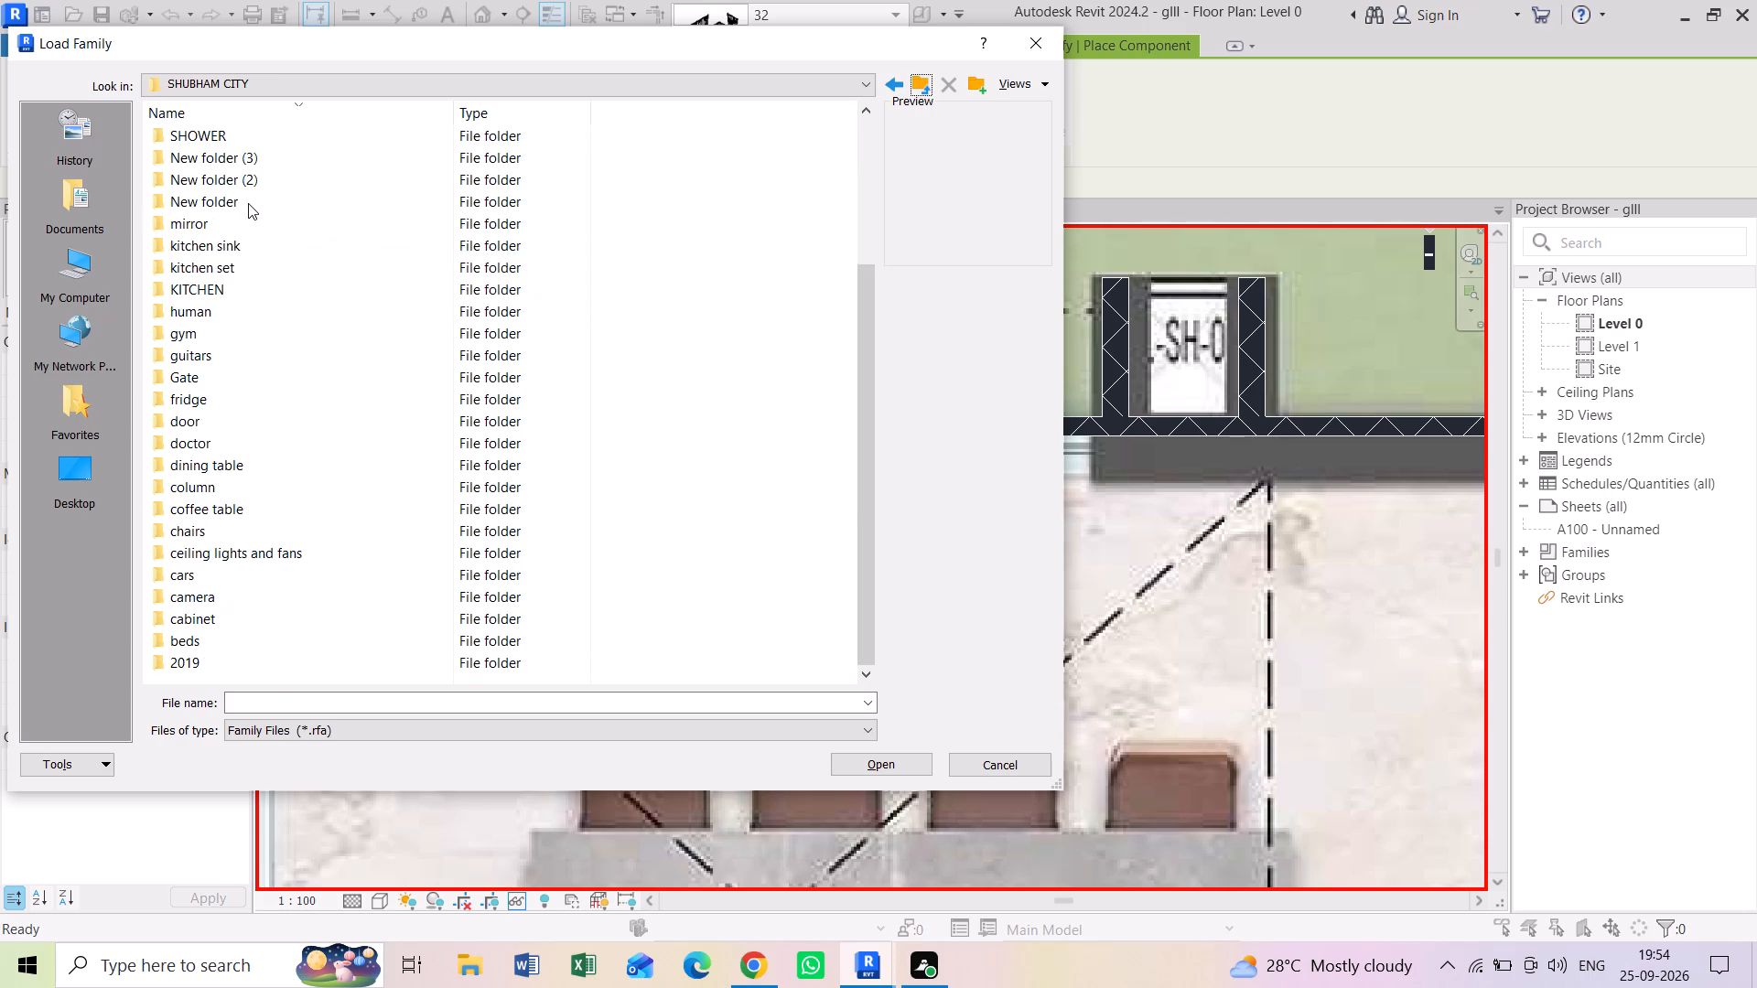
{"action": "scroll", "coordinate": [250, 214], "scroll_direction": "up", "scroll_amount": 4}
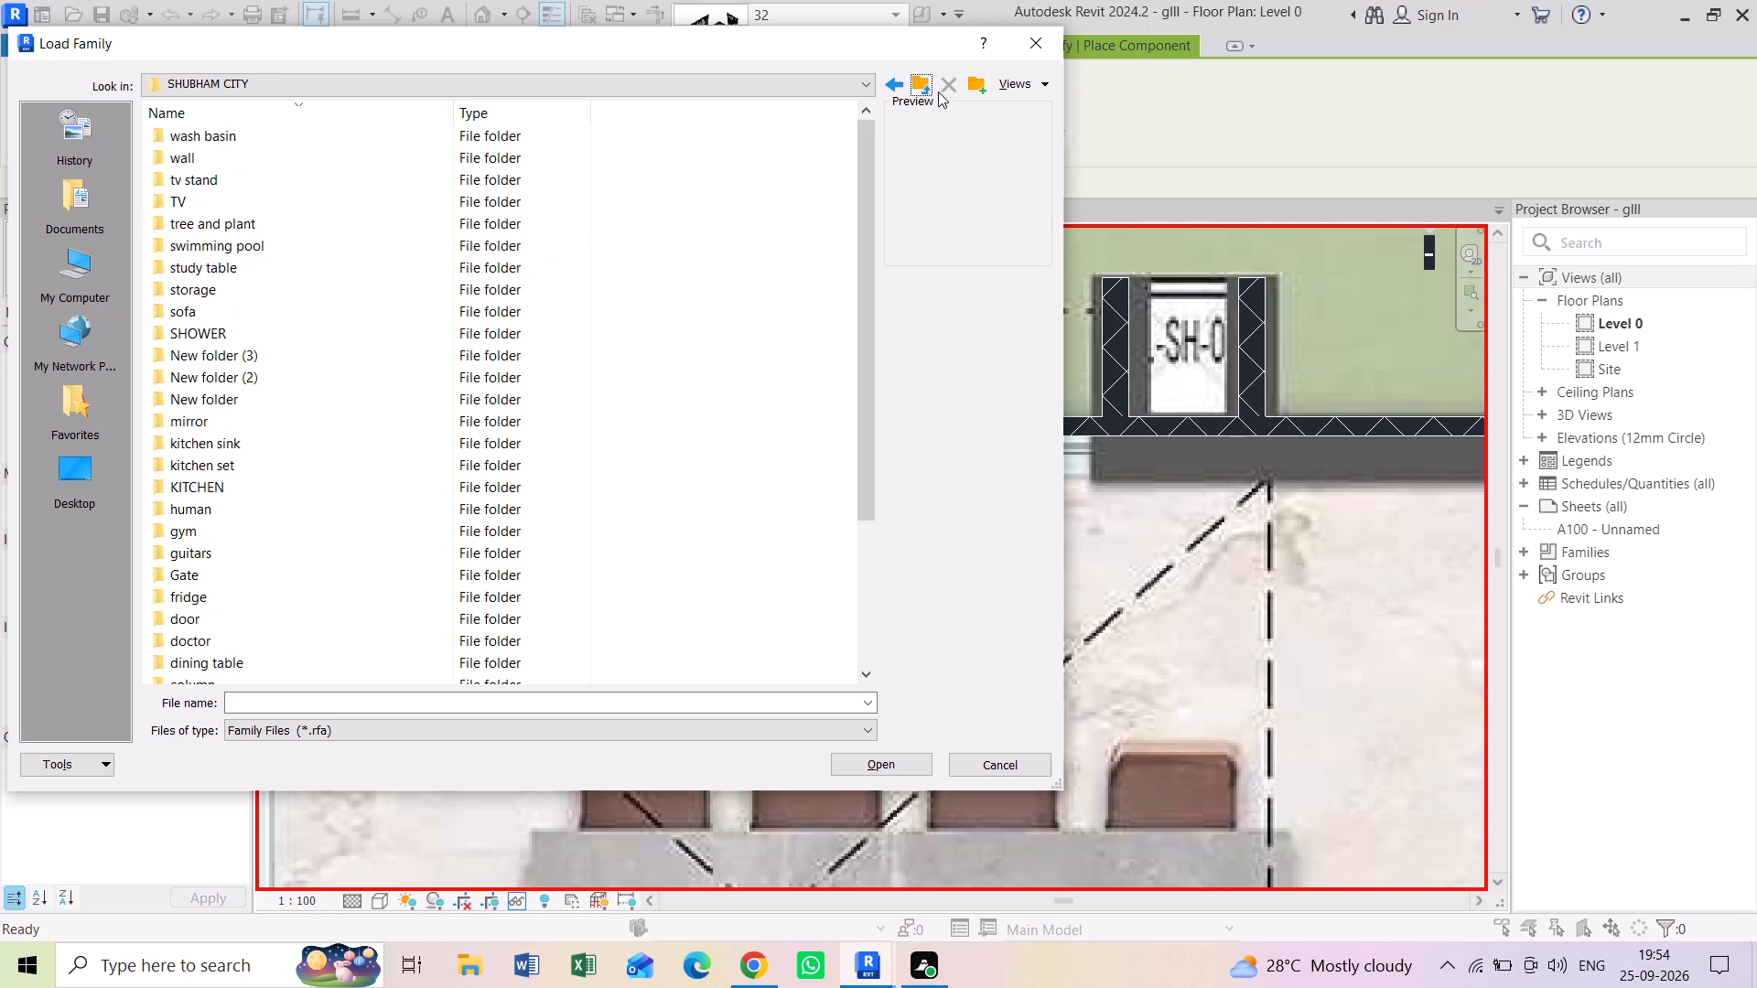
Browse the RVT 2024 libraries to the Windows folder under English-Imperial, US.
{"action": "left_click", "coordinate": [869, 75]}
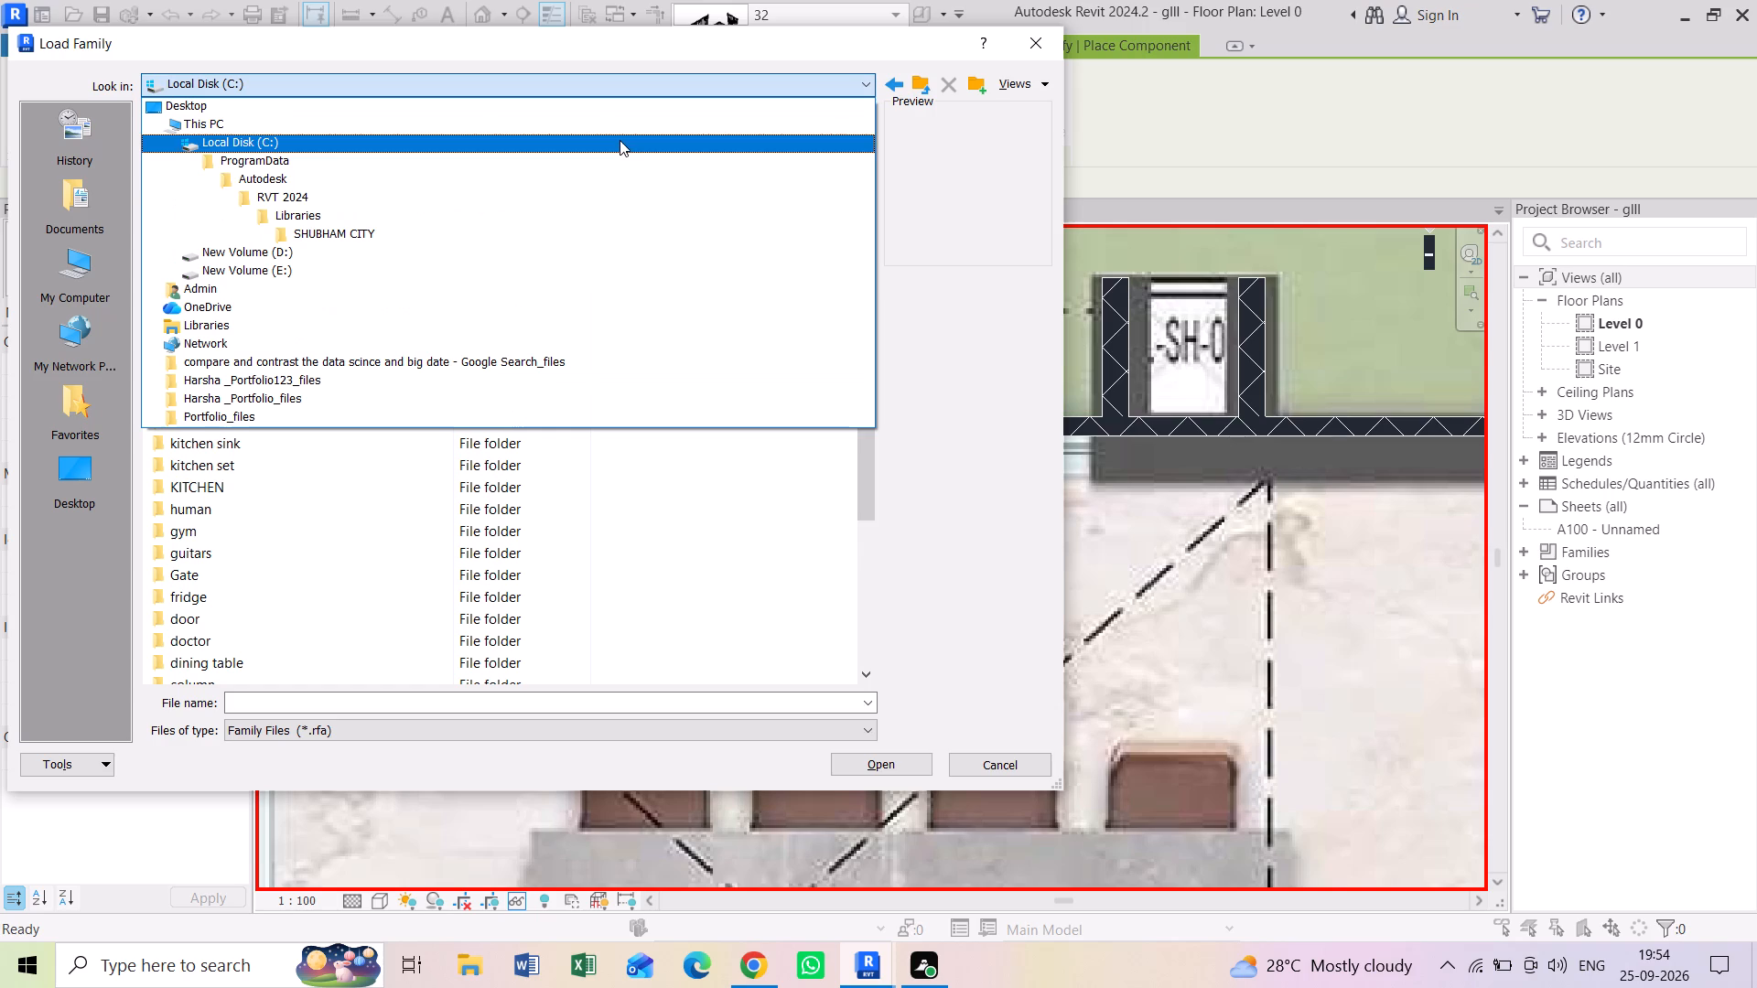
{"action": "left_click", "coordinate": [325, 158]}
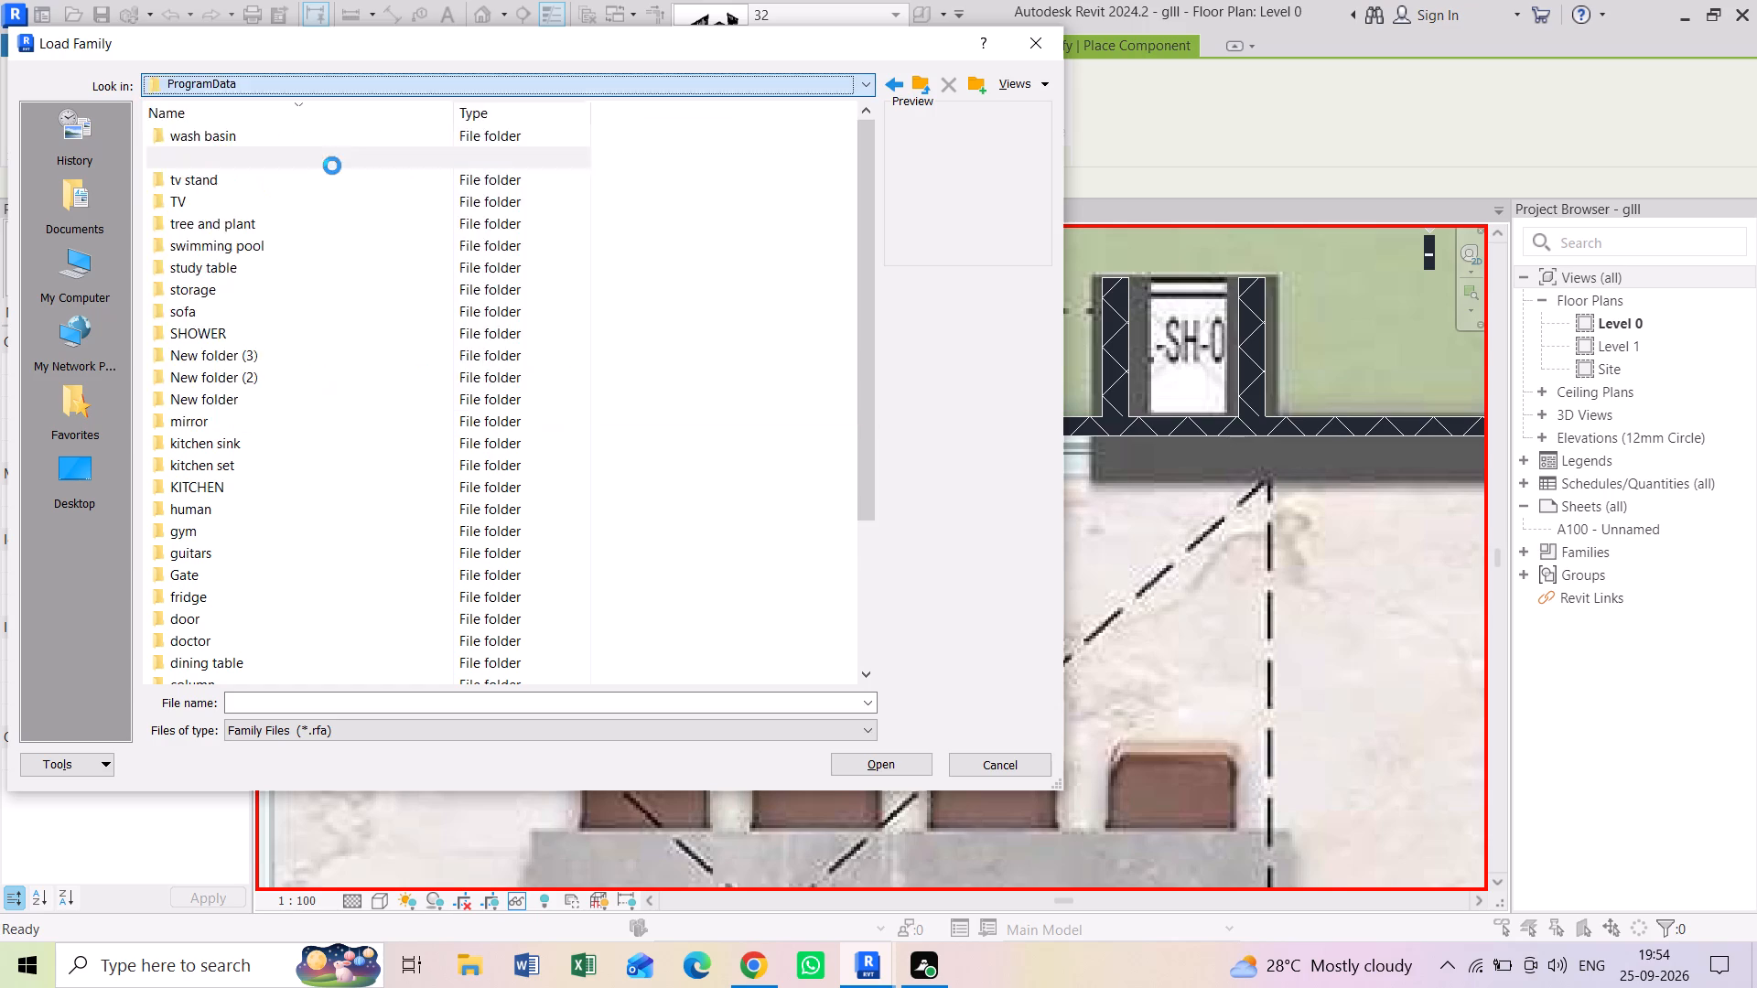
{"action": "scroll", "coordinate": [295, 498], "scroll_direction": "down", "scroll_amount": 6}
{"action": "scroll", "coordinate": [264, 570], "scroll_direction": "up", "scroll_amount": 5}
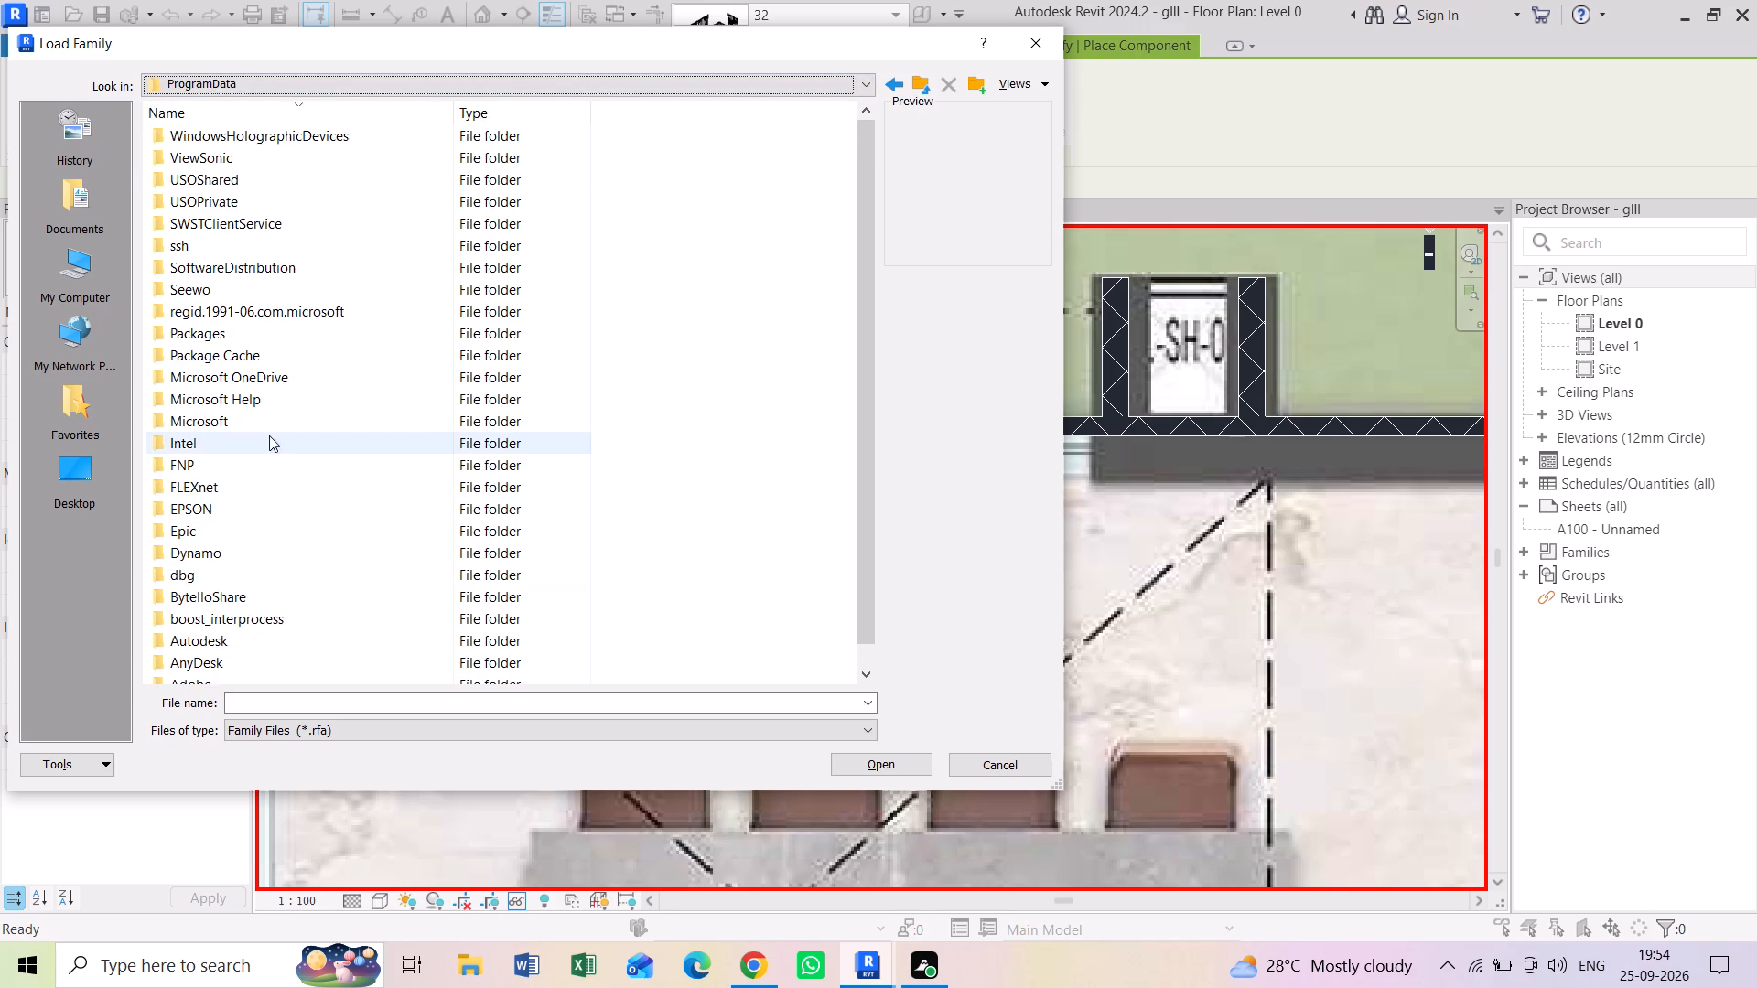
{"action": "scroll", "coordinate": [269, 435], "scroll_direction": "down", "scroll_amount": 6}
{"action": "double_click", "coordinate": [223, 628]}
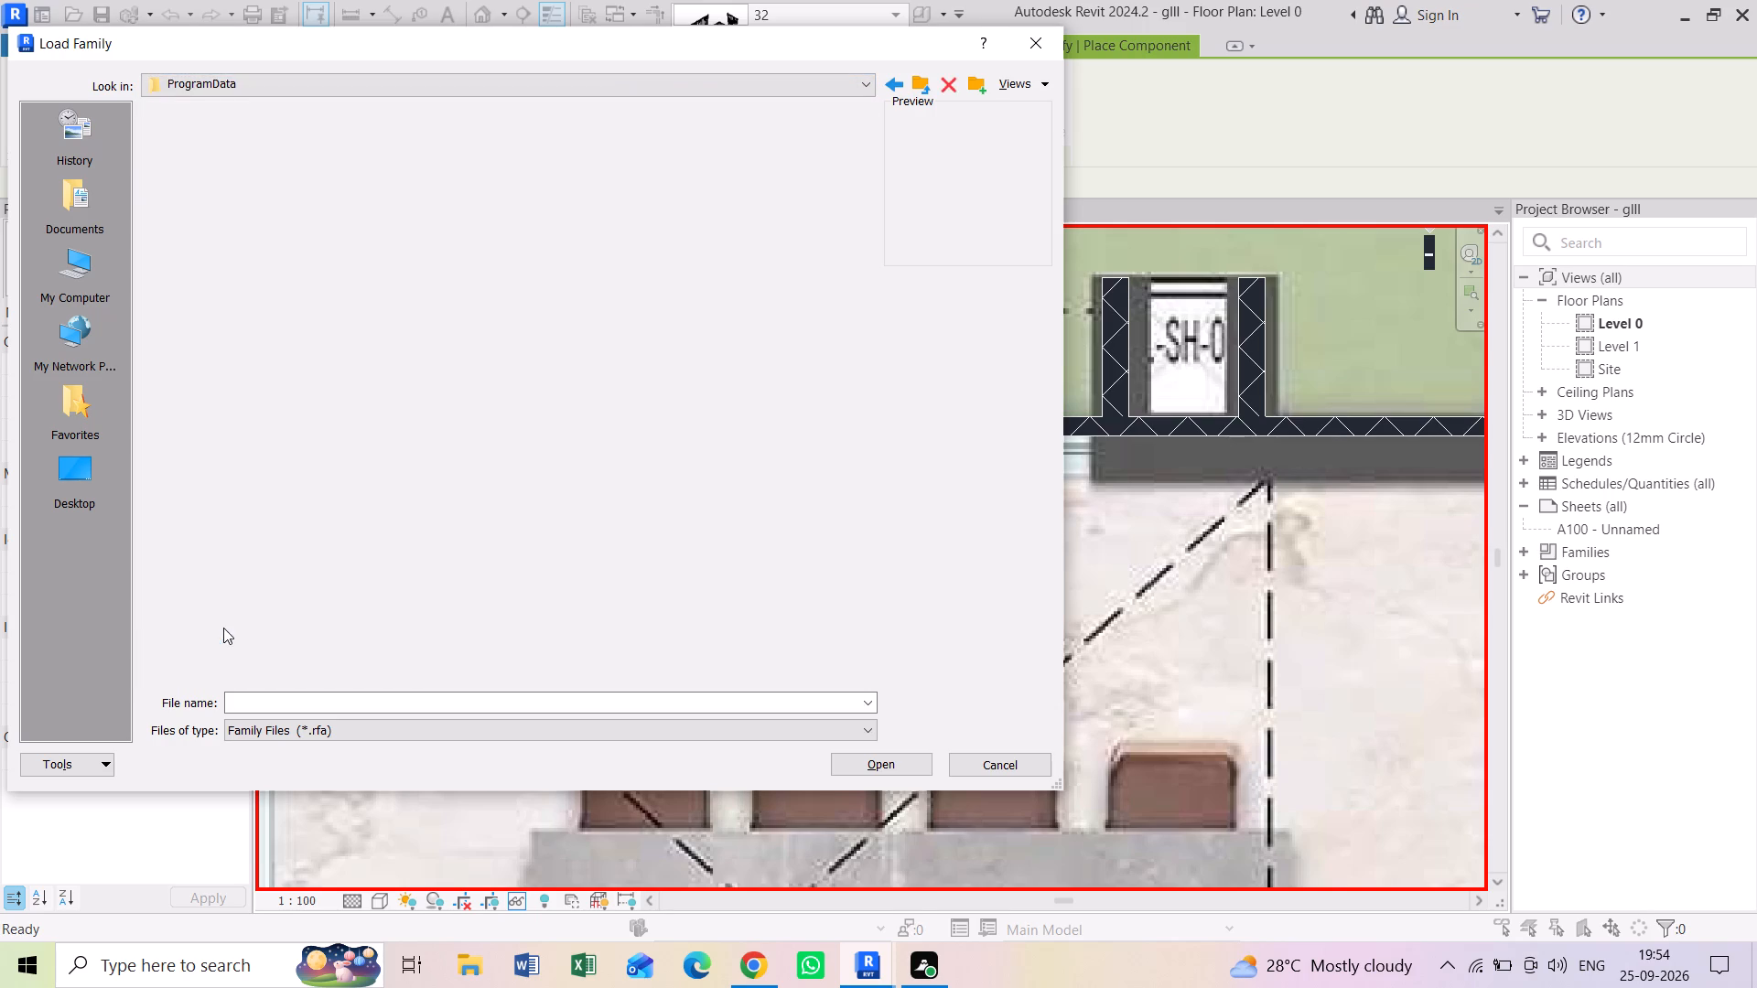
{"action": "double_click", "coordinate": [274, 198]}
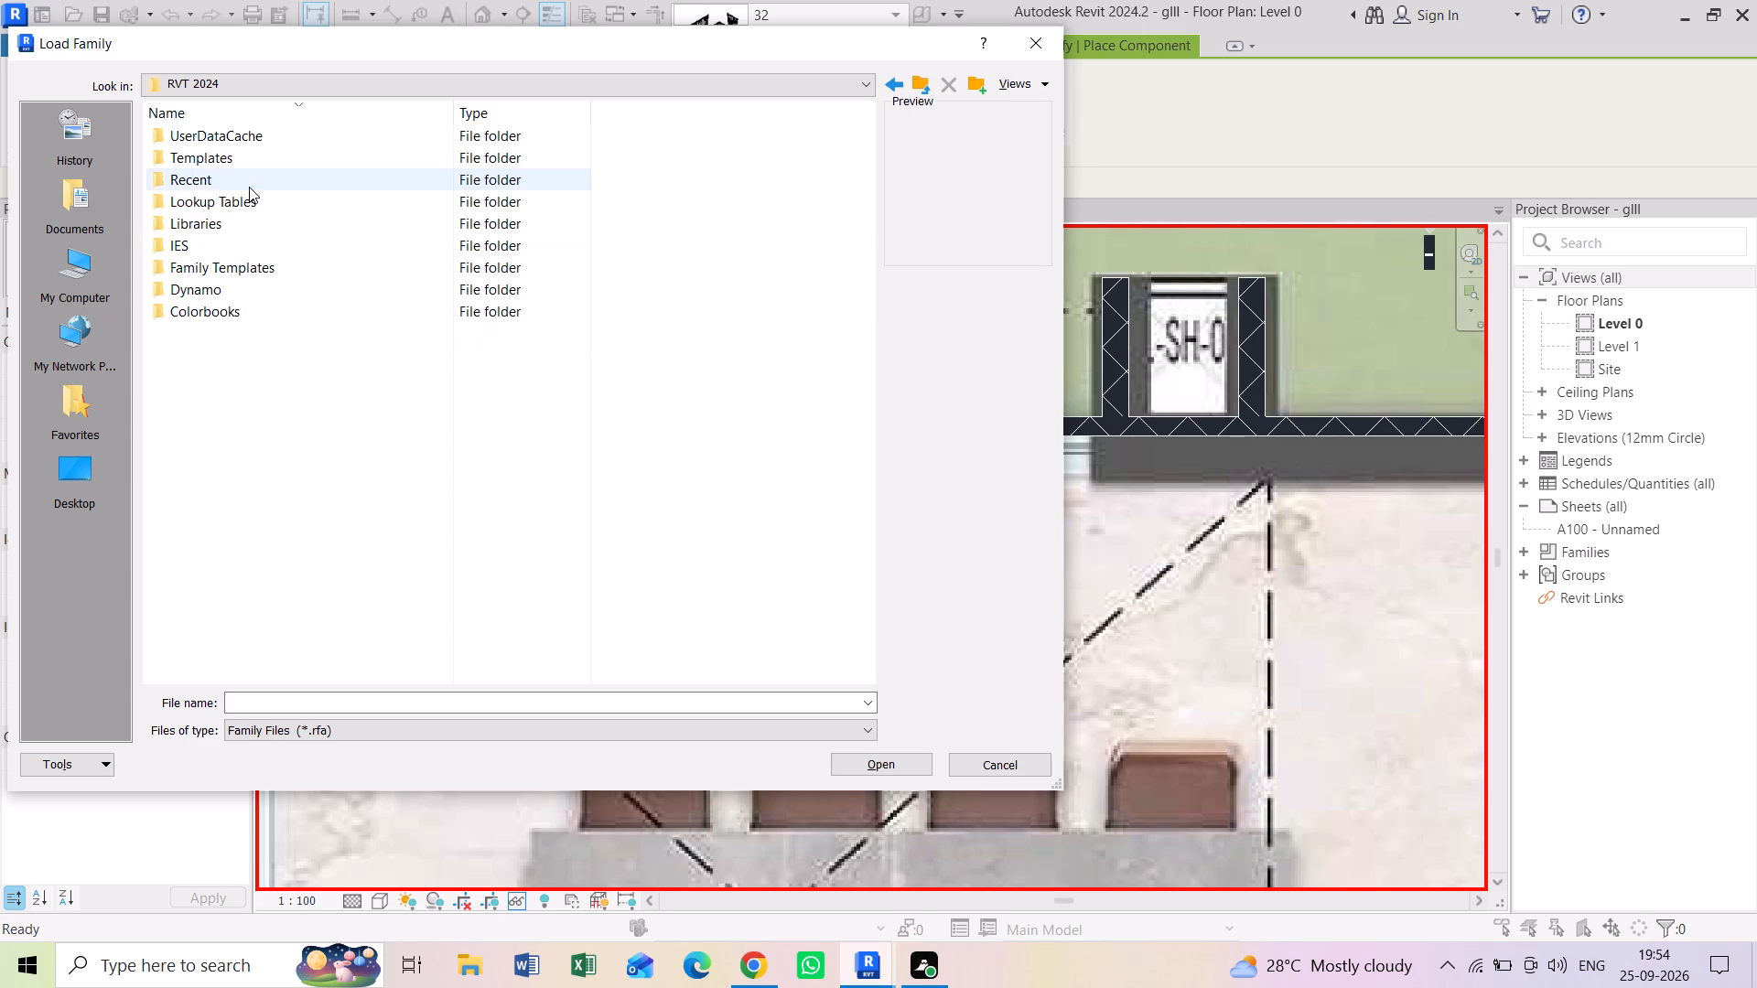
{"action": "double_click", "coordinate": [253, 231]}
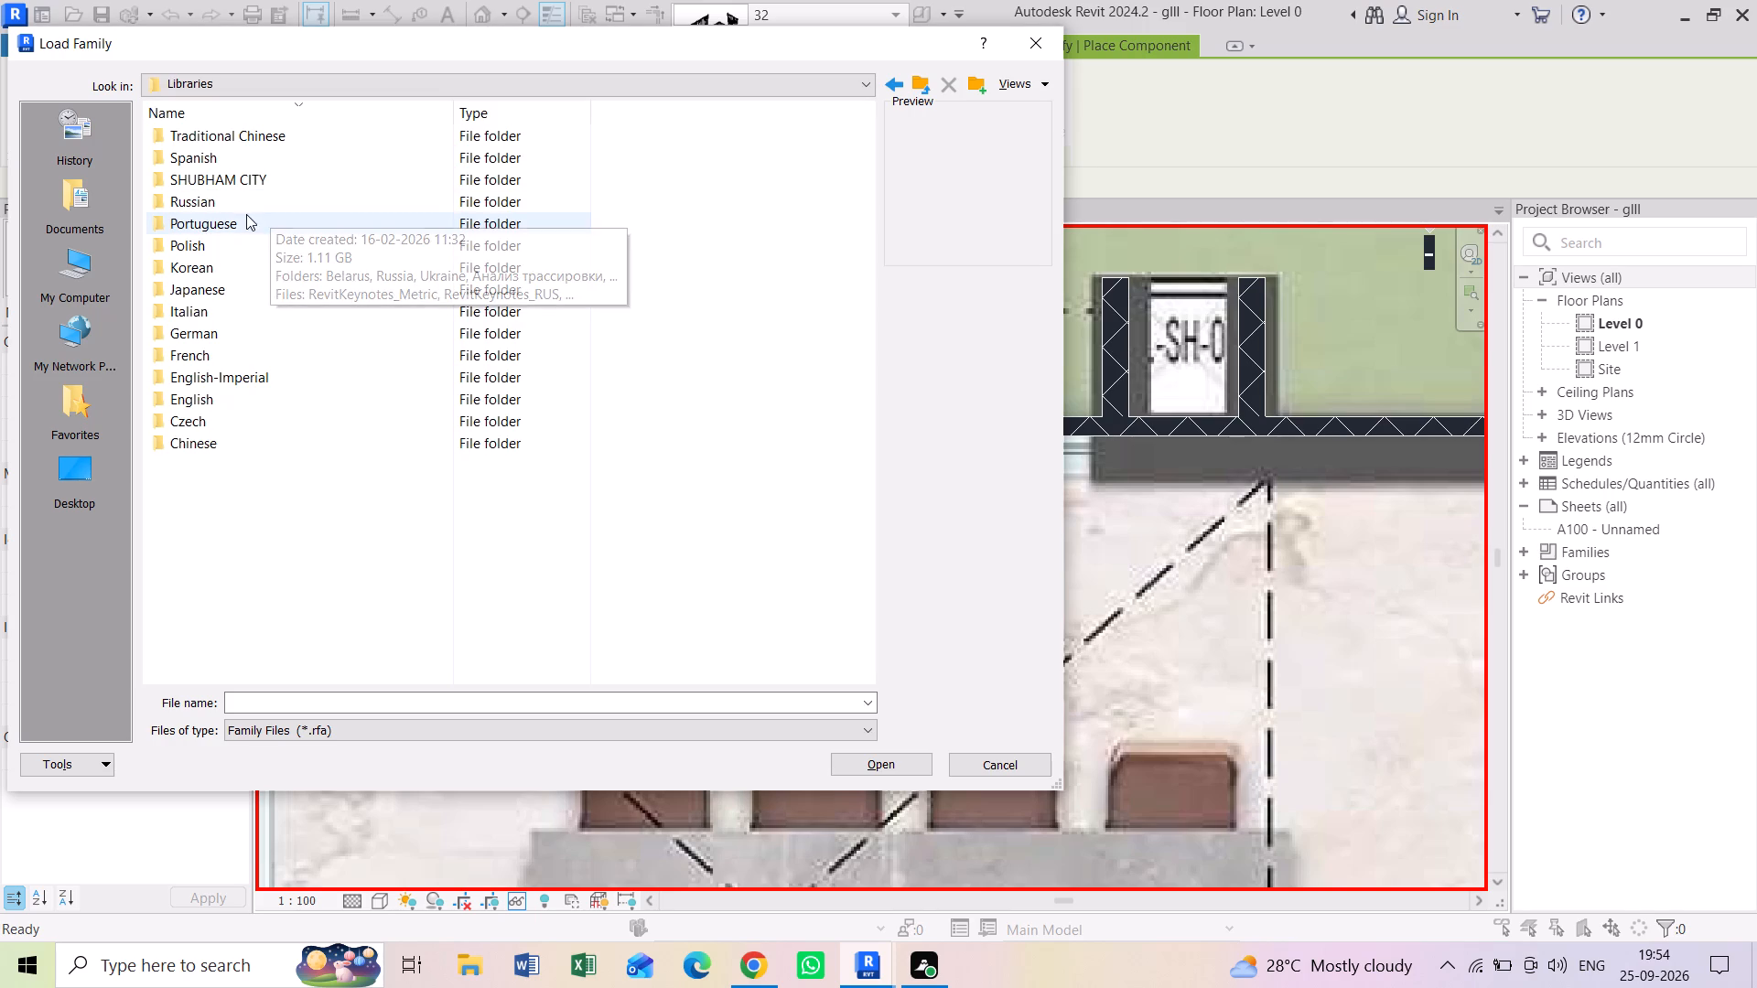
{"action": "double_click", "coordinate": [272, 377]}
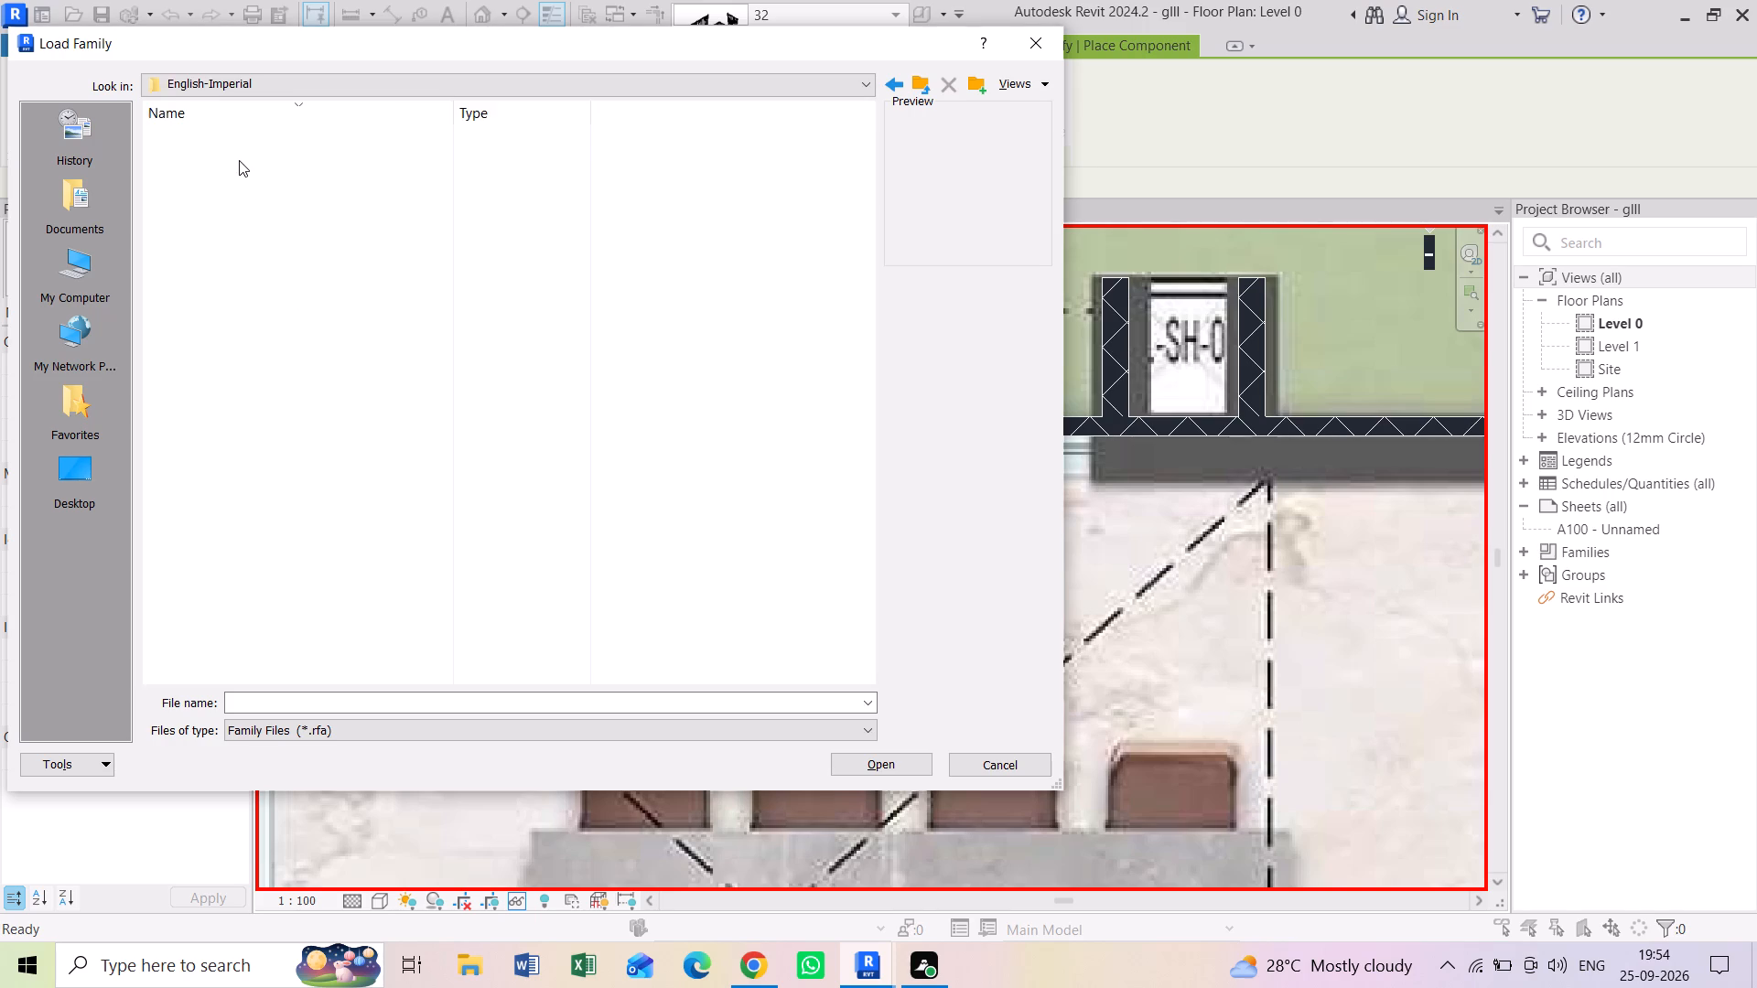
{"action": "double_click", "coordinate": [239, 142]}
{"action": "scroll", "coordinate": [240, 270], "scroll_direction": "down", "scroll_amount": 6}
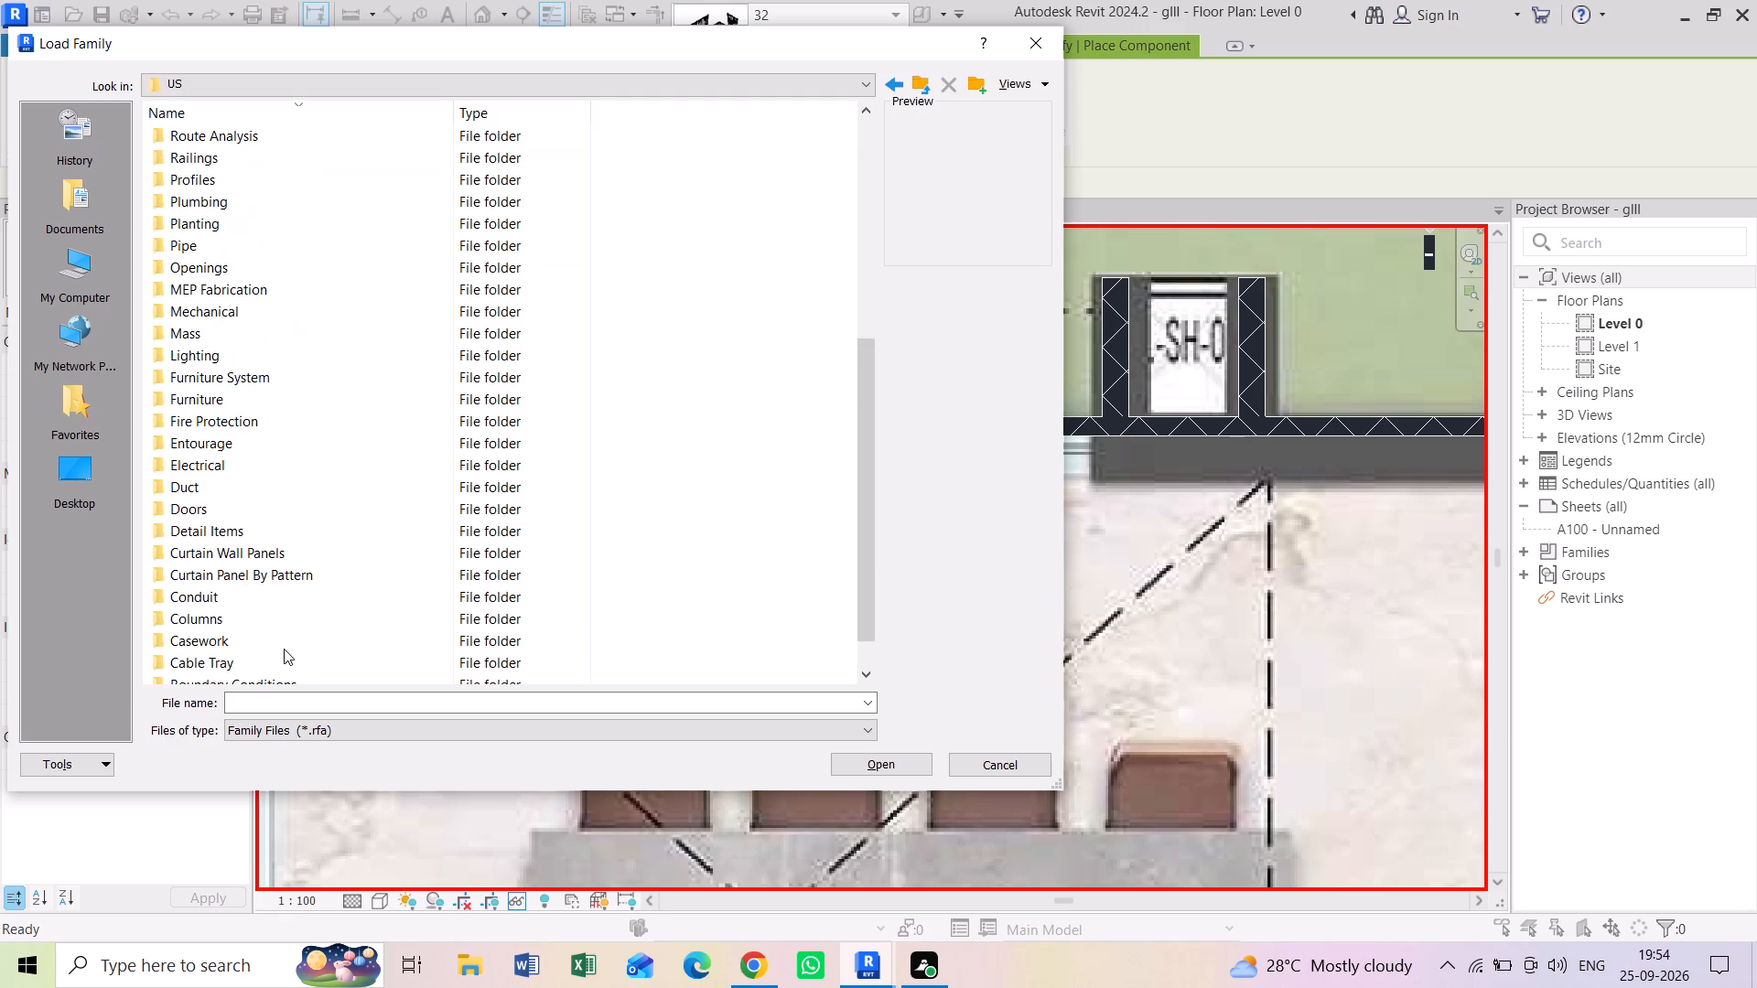
{"action": "scroll", "coordinate": [284, 650], "scroll_direction": "down", "scroll_amount": 5}
{"action": "scroll", "coordinate": [285, 651], "scroll_direction": "up", "scroll_amount": 11}
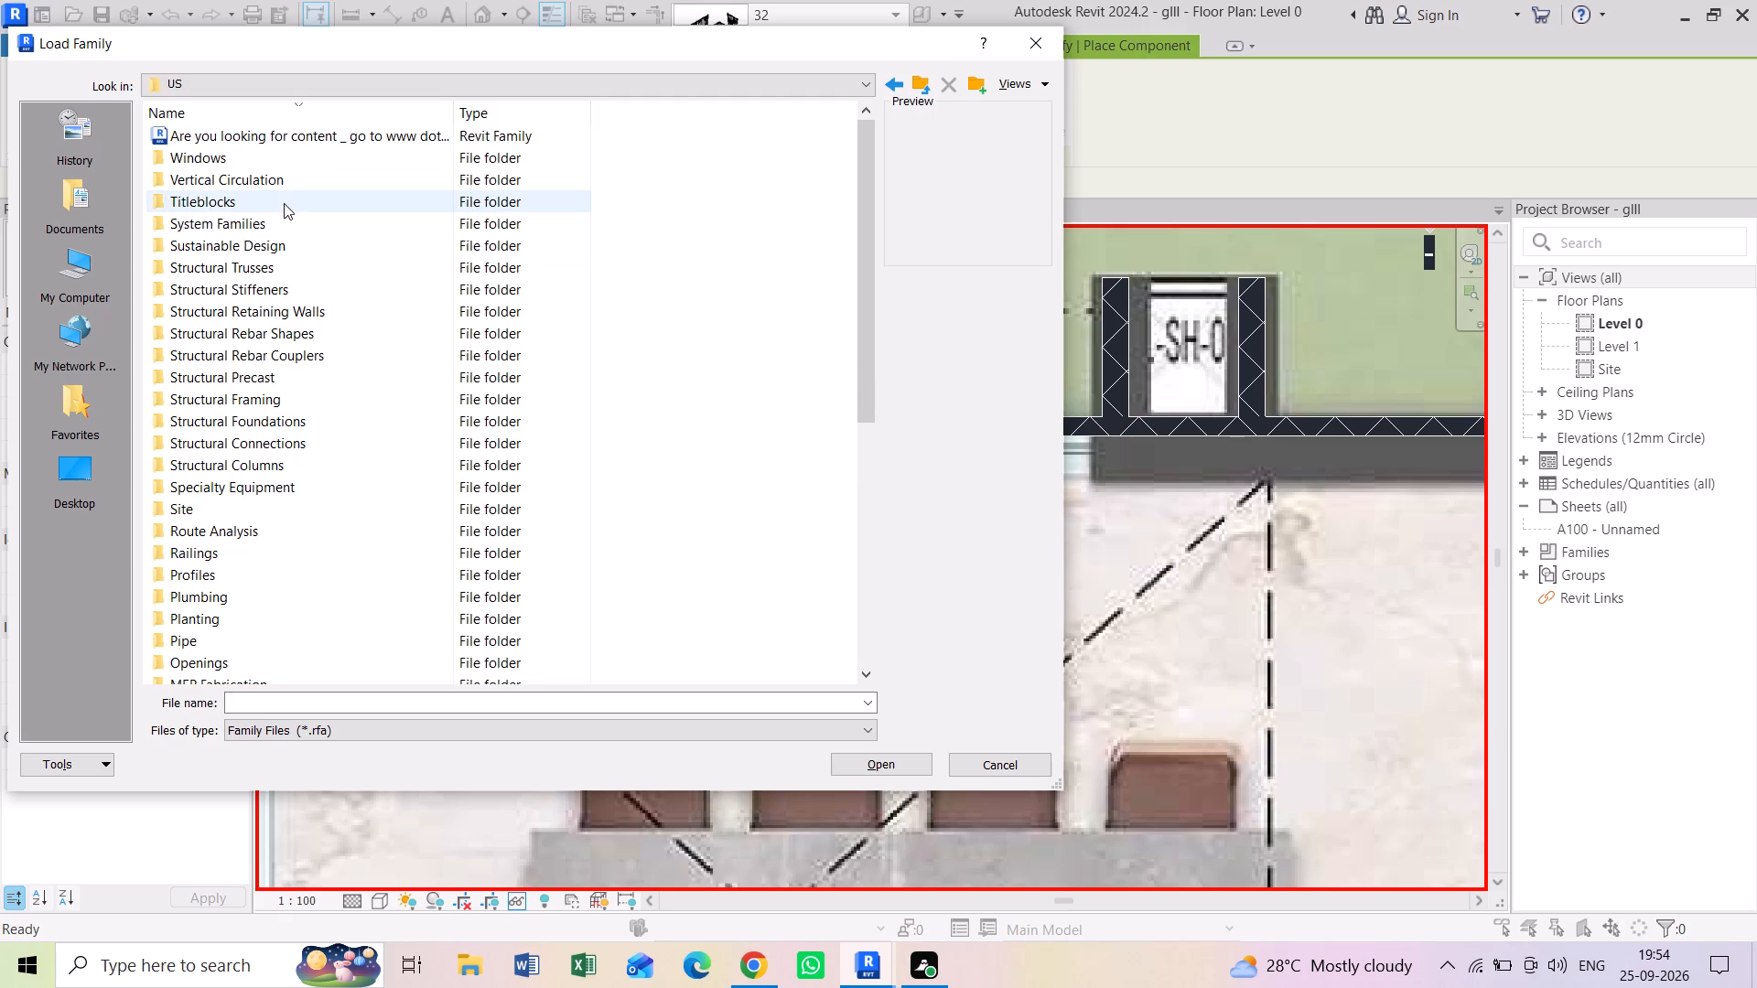
{"action": "double_click", "coordinate": [253, 156]}
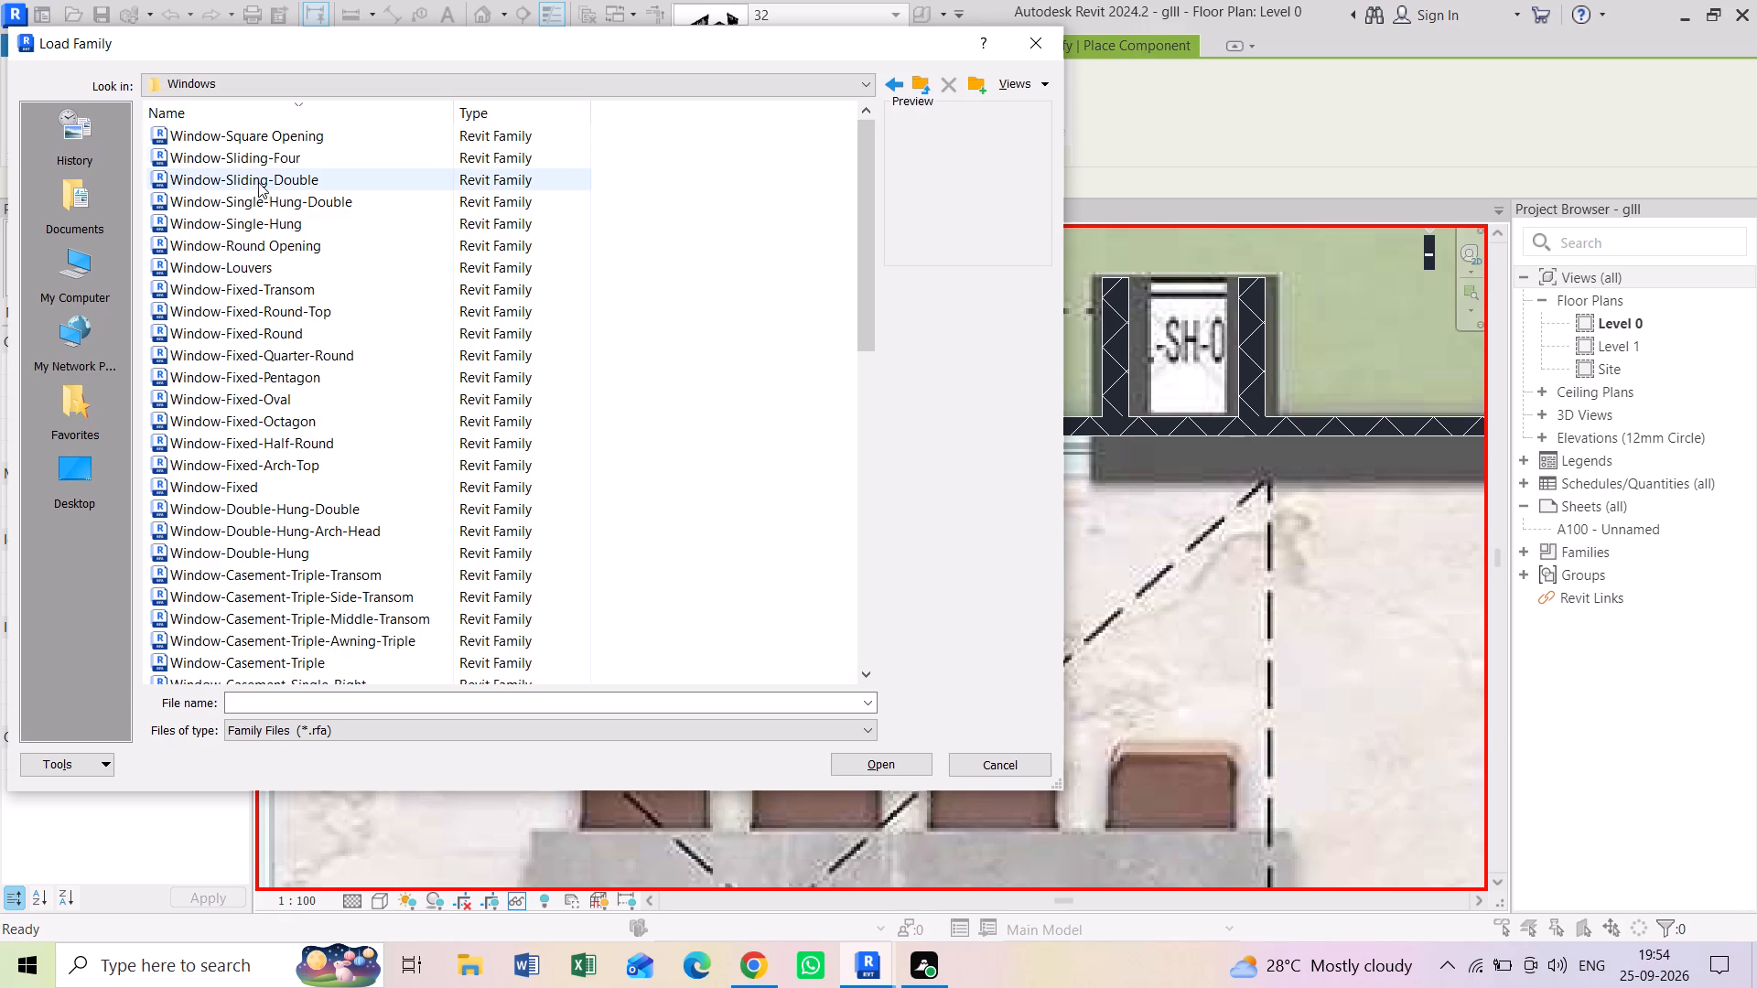
Preview candidate opening families in the Windows folder and load Instance - Opening.
{"action": "left_click", "coordinate": [305, 140]}
{"action": "scroll", "coordinate": [315, 295], "scroll_direction": "down", "scroll_amount": 17}
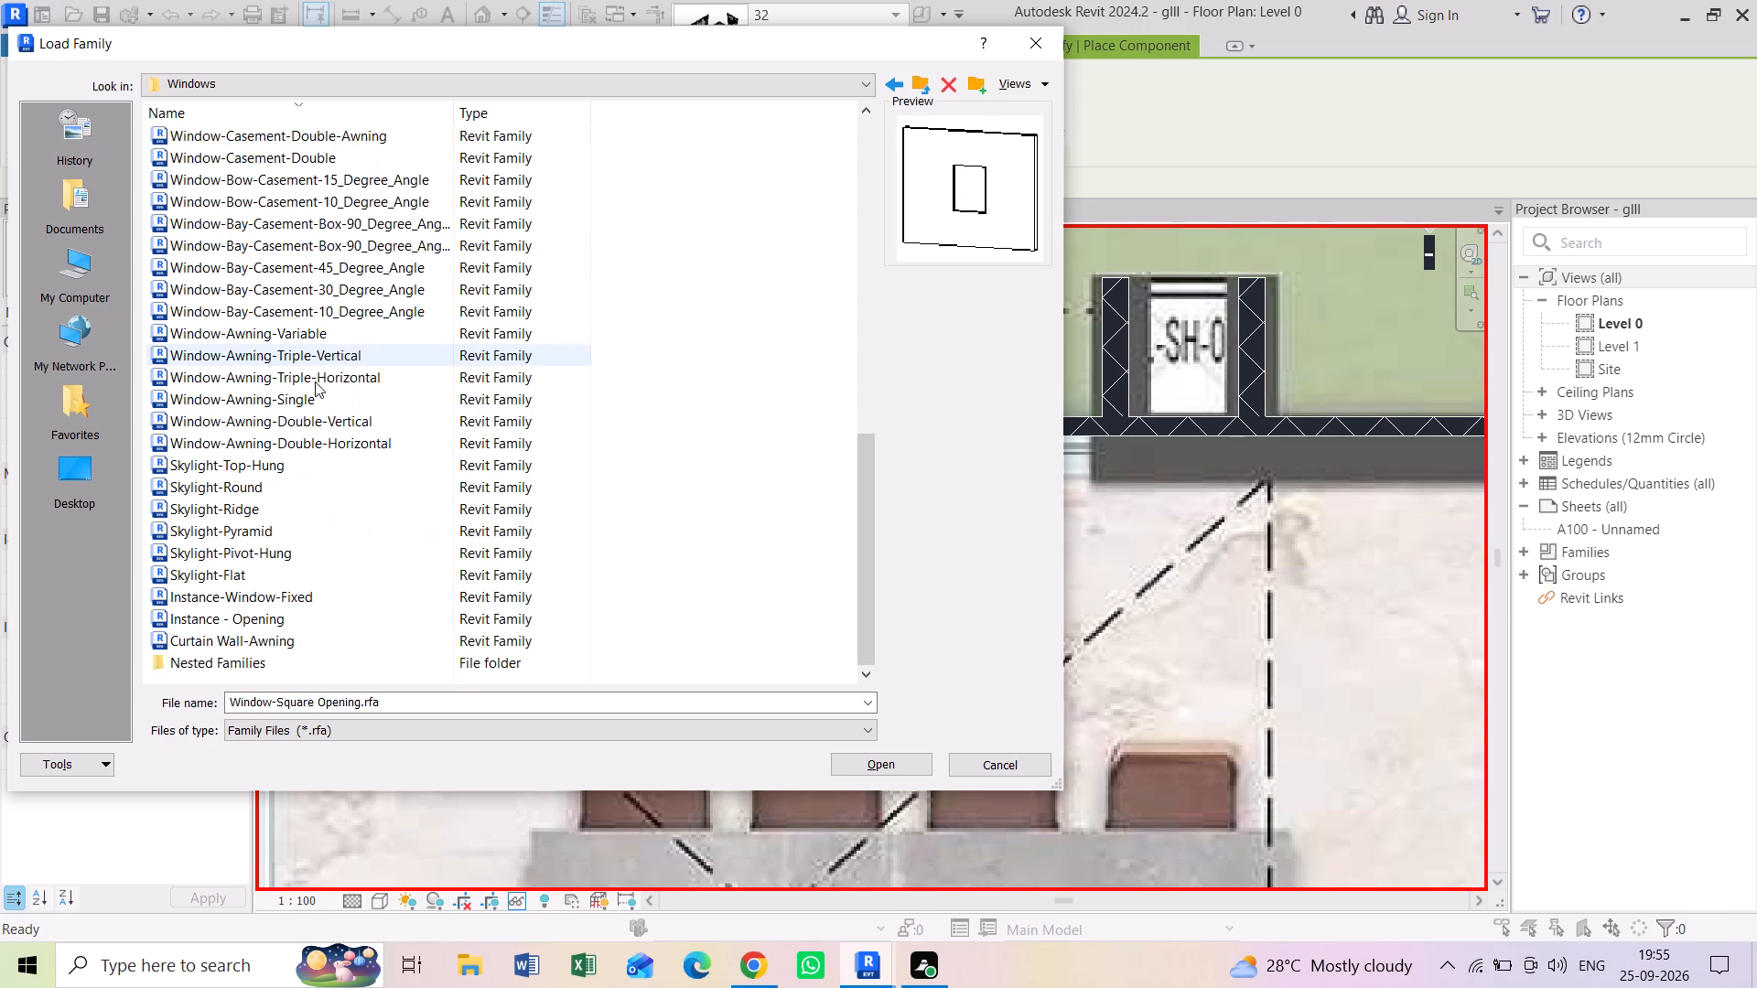
{"action": "scroll", "coordinate": [315, 381], "scroll_direction": "down", "scroll_amount": 2}
{"action": "left_click", "coordinate": [289, 599]}
{"action": "left_click", "coordinate": [279, 617]}
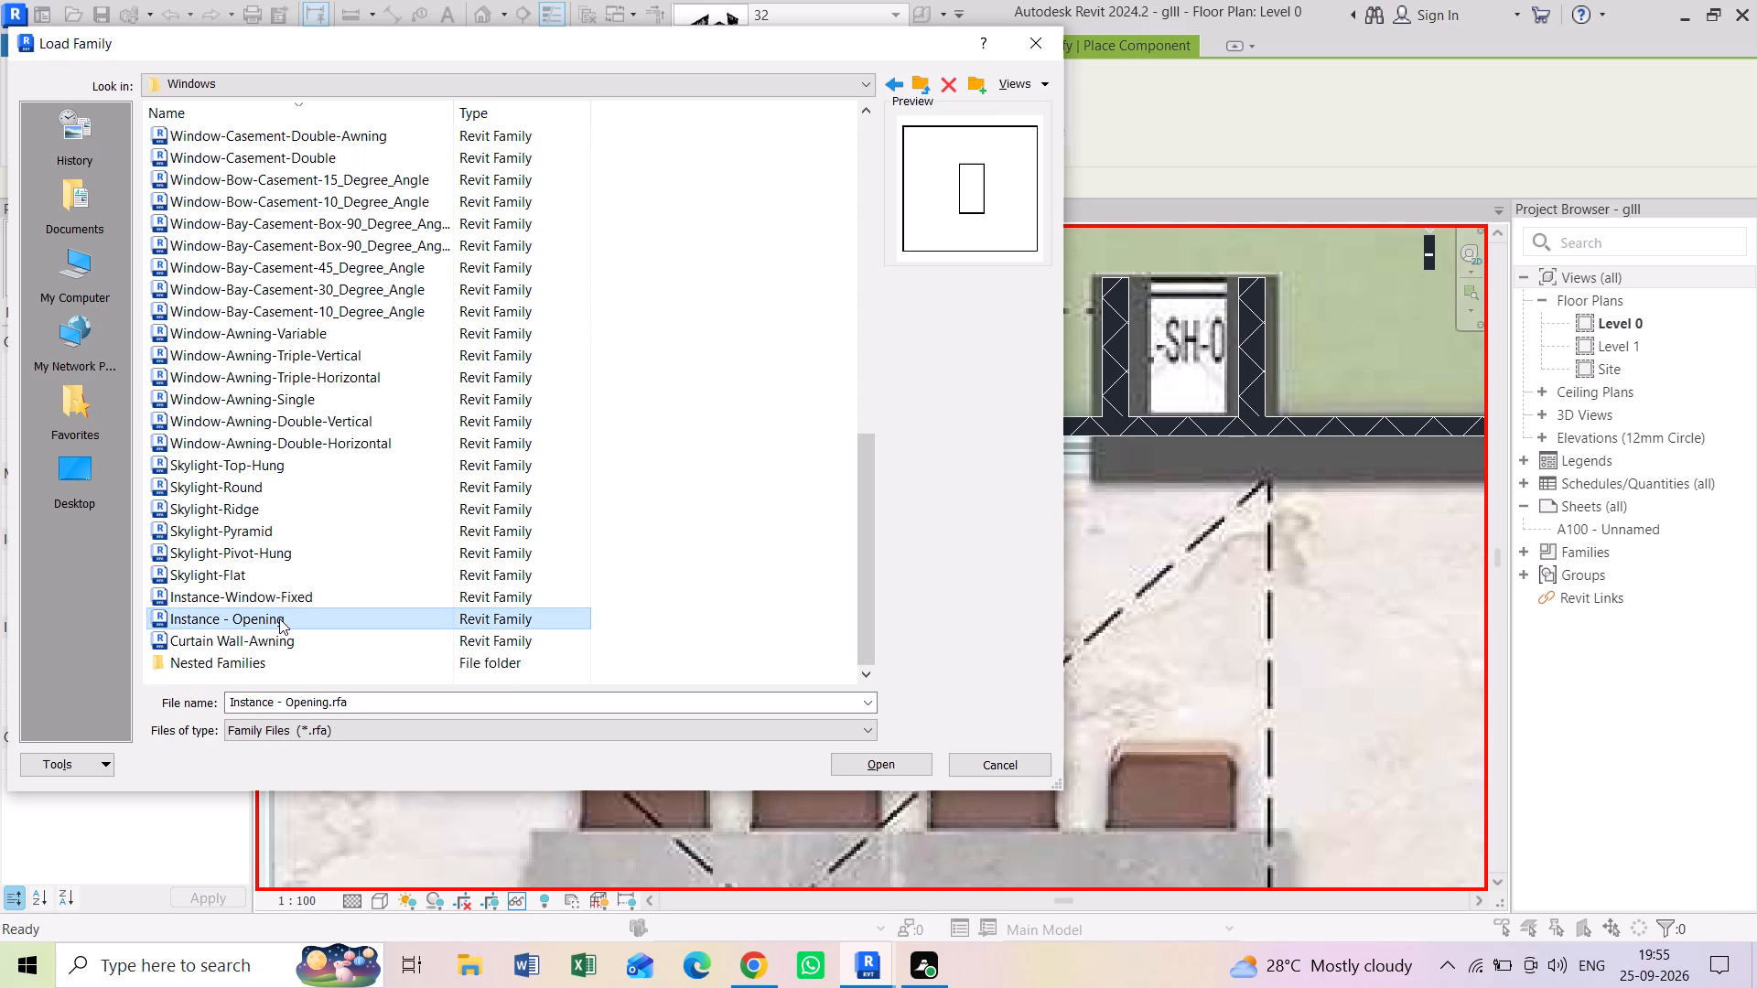
{"action": "double_click", "coordinate": [278, 618]}
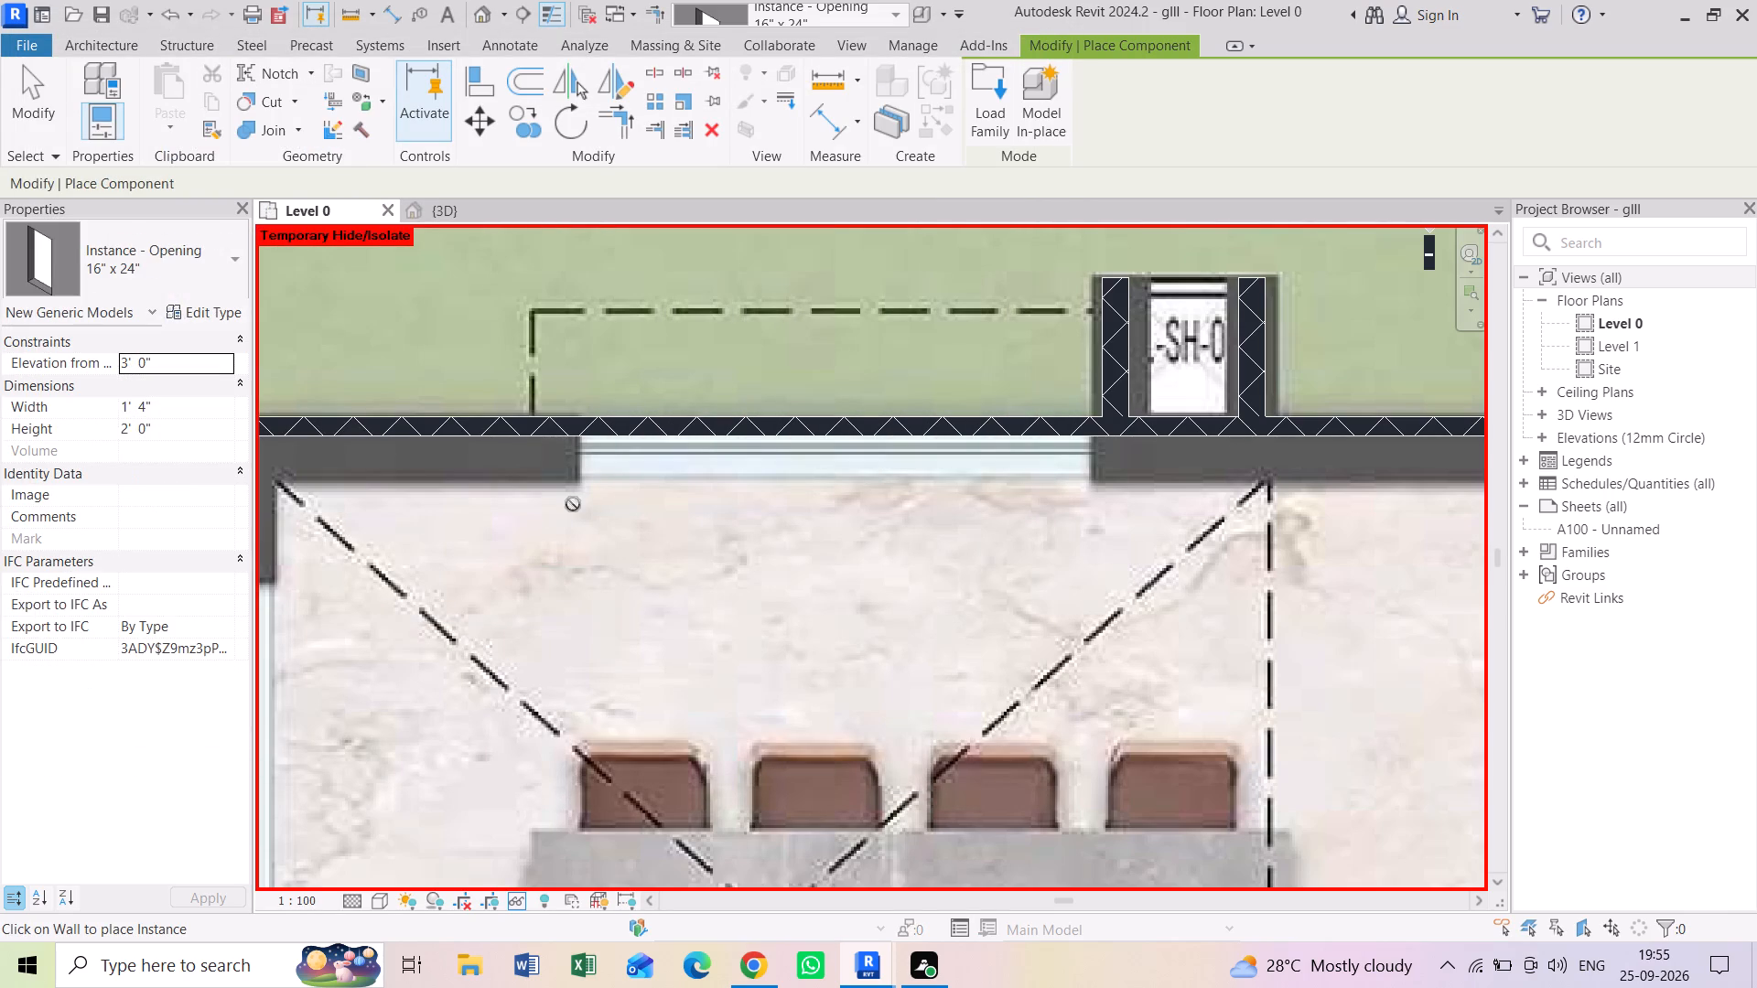
Place a 16" x 24" Instance - Opening in the exterior wall at the window drawn beside the dining table.
{"action": "left_click", "coordinate": [803, 423]}
{"action": "key", "text": "Escape"}
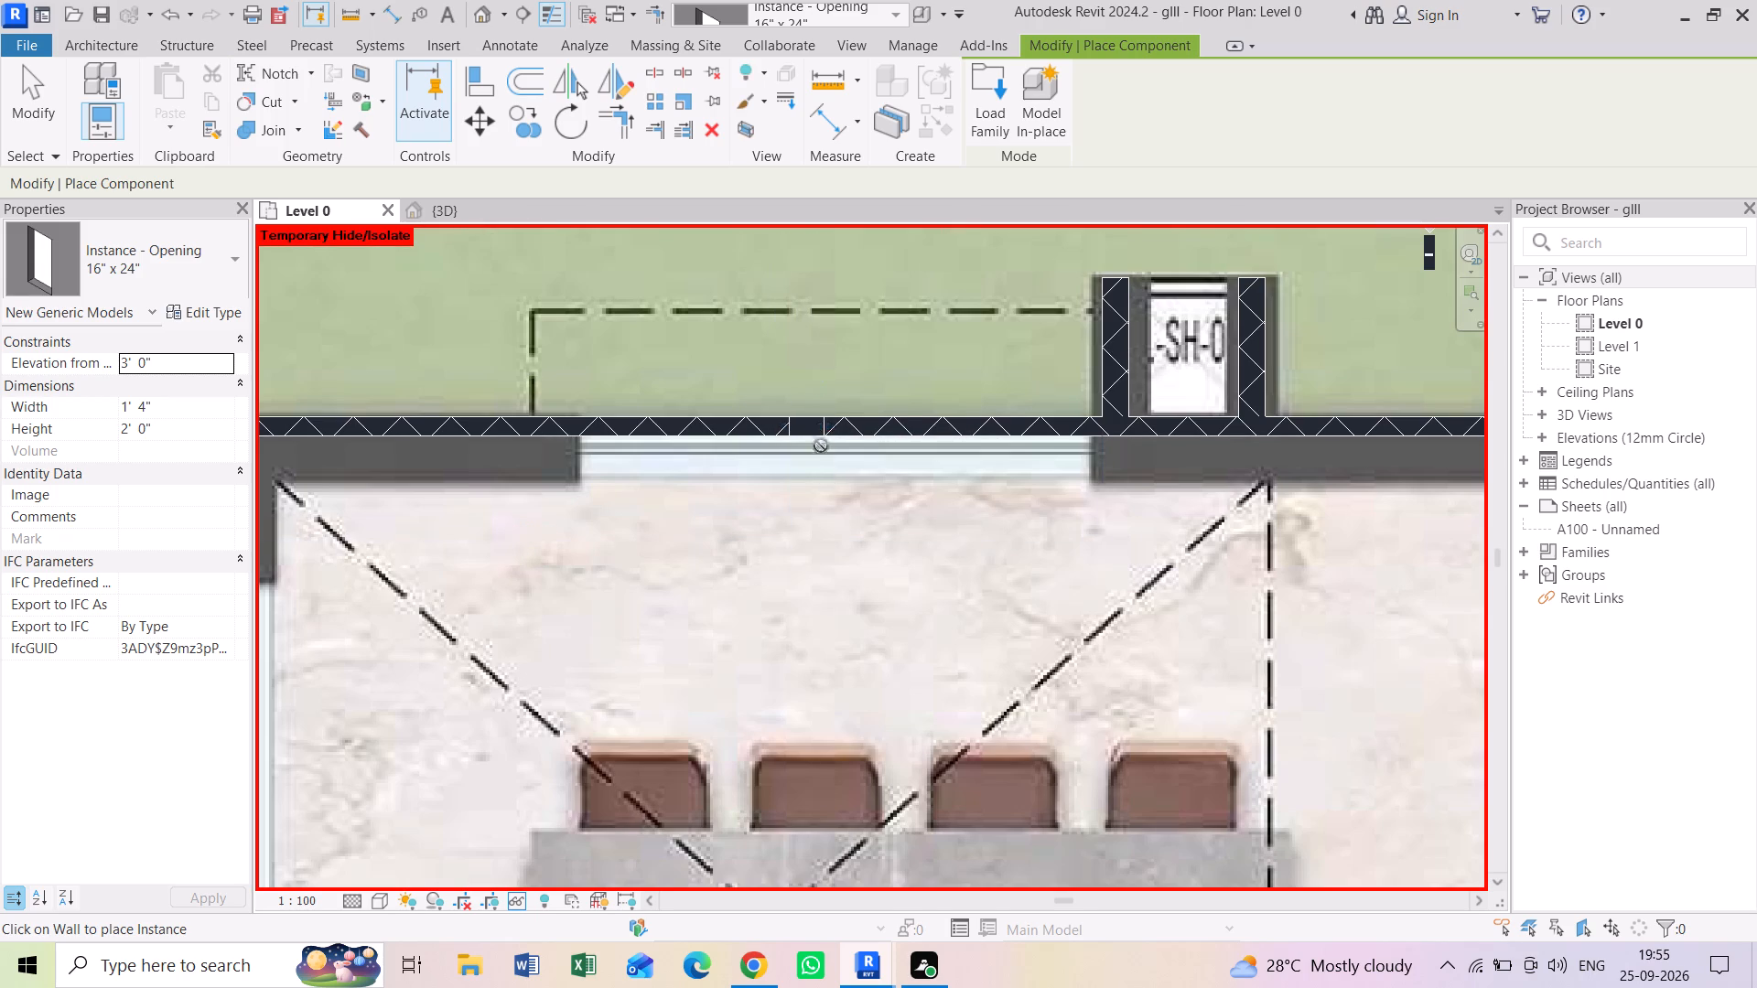
{"action": "key", "text": "Escape"}
{"action": "key", "text": "Escape"}
{"action": "key", "text": "Escape"}
Stretch both ends of the dining opening to match the window drawn on the plan, about 19' 2" wide.
{"action": "left_click", "coordinate": [814, 431]}
{"action": "scroll", "coordinate": [803, 430], "scroll_direction": "up", "scroll_amount": 3}
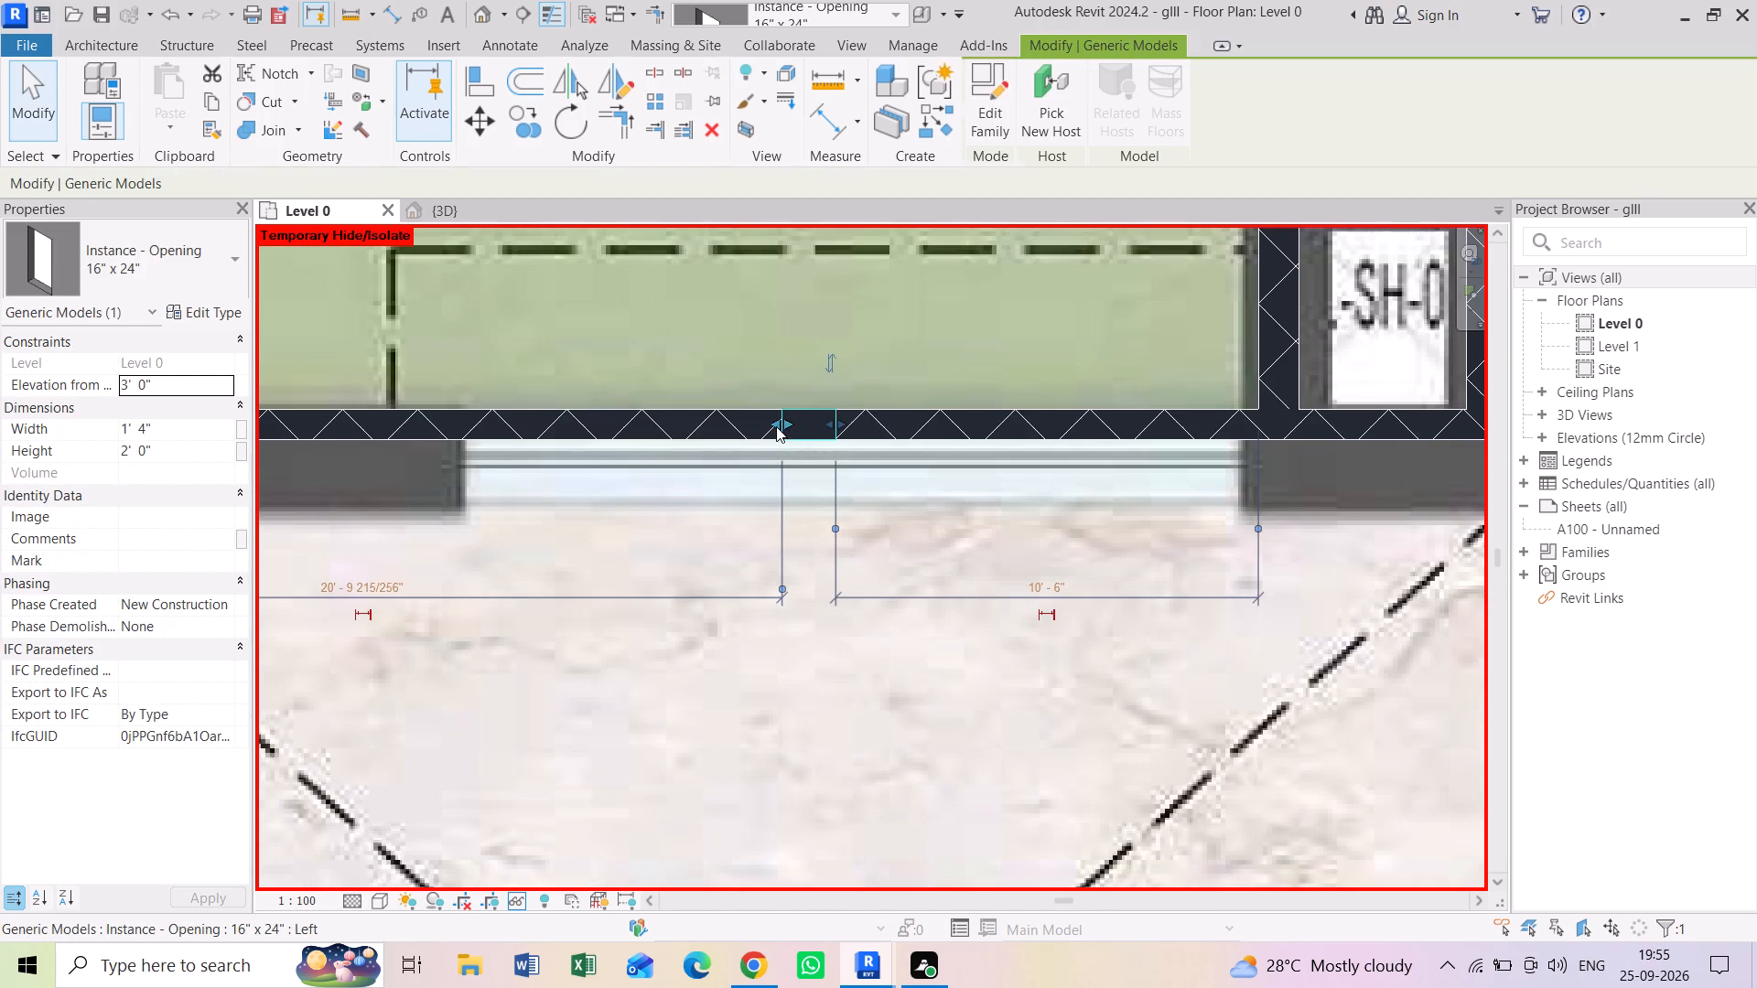
{"action": "left_click_drag", "start_coordinate": [775, 424], "coordinate": [566, 442]}
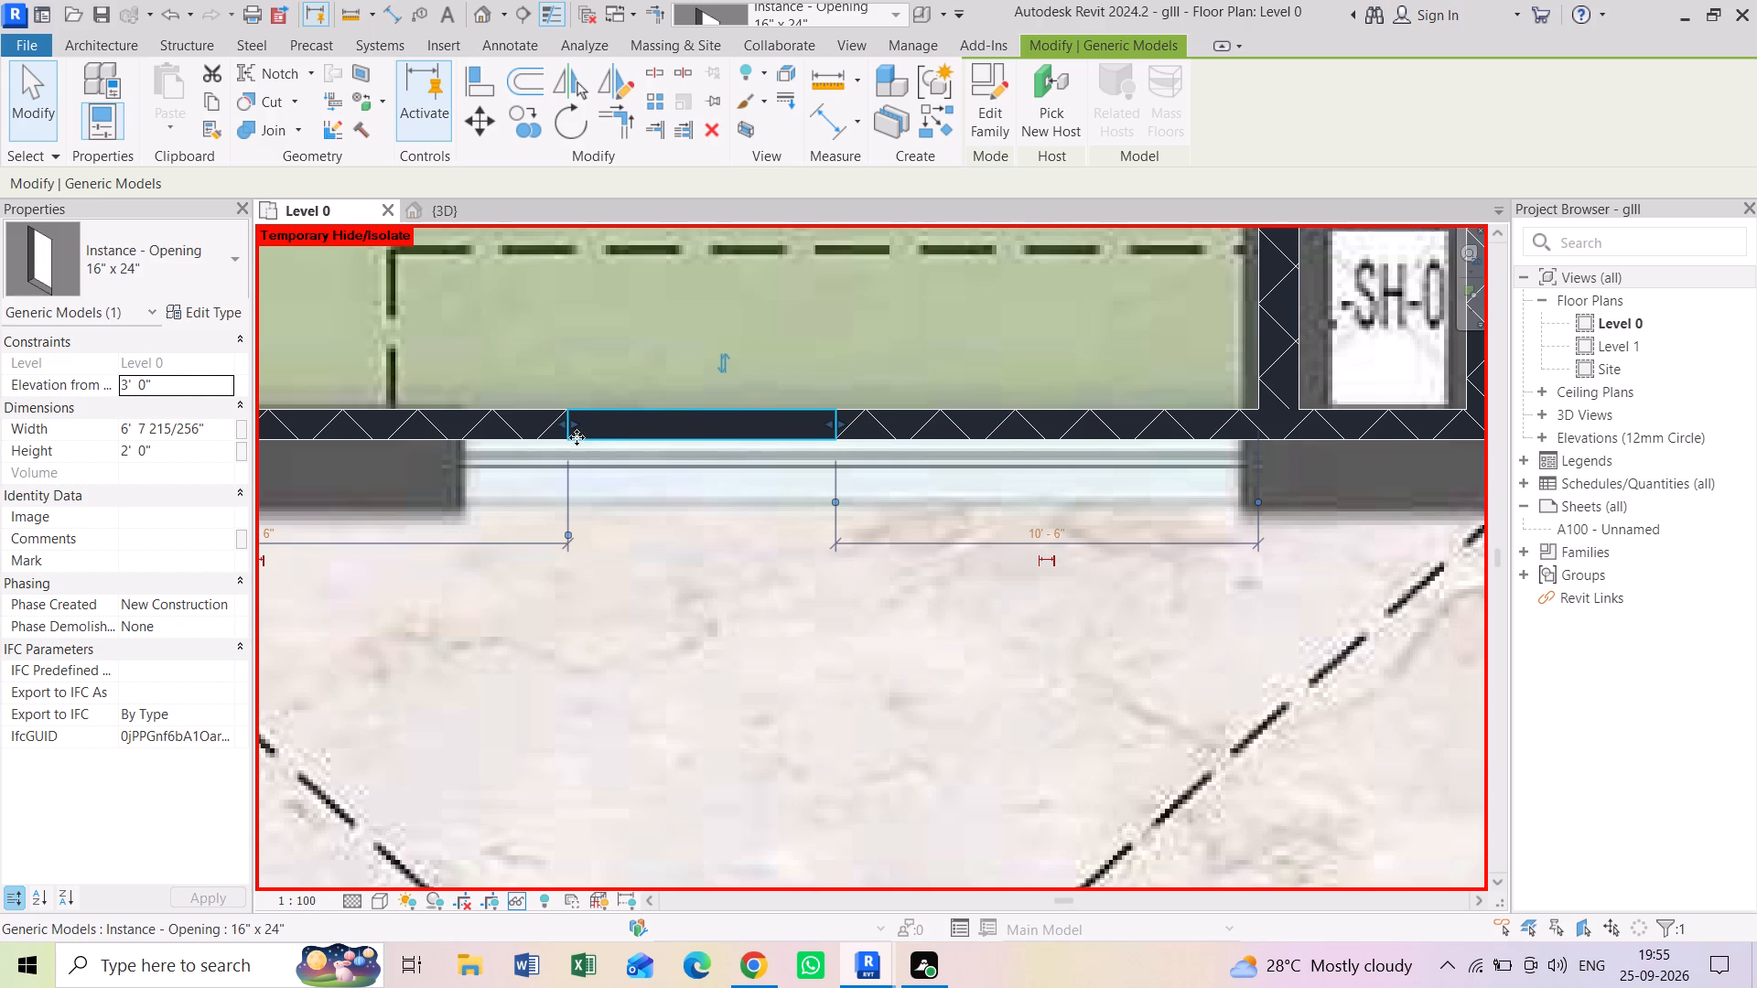
{"action": "left_click_drag", "start_coordinate": [561, 424], "coordinate": [480, 434]}
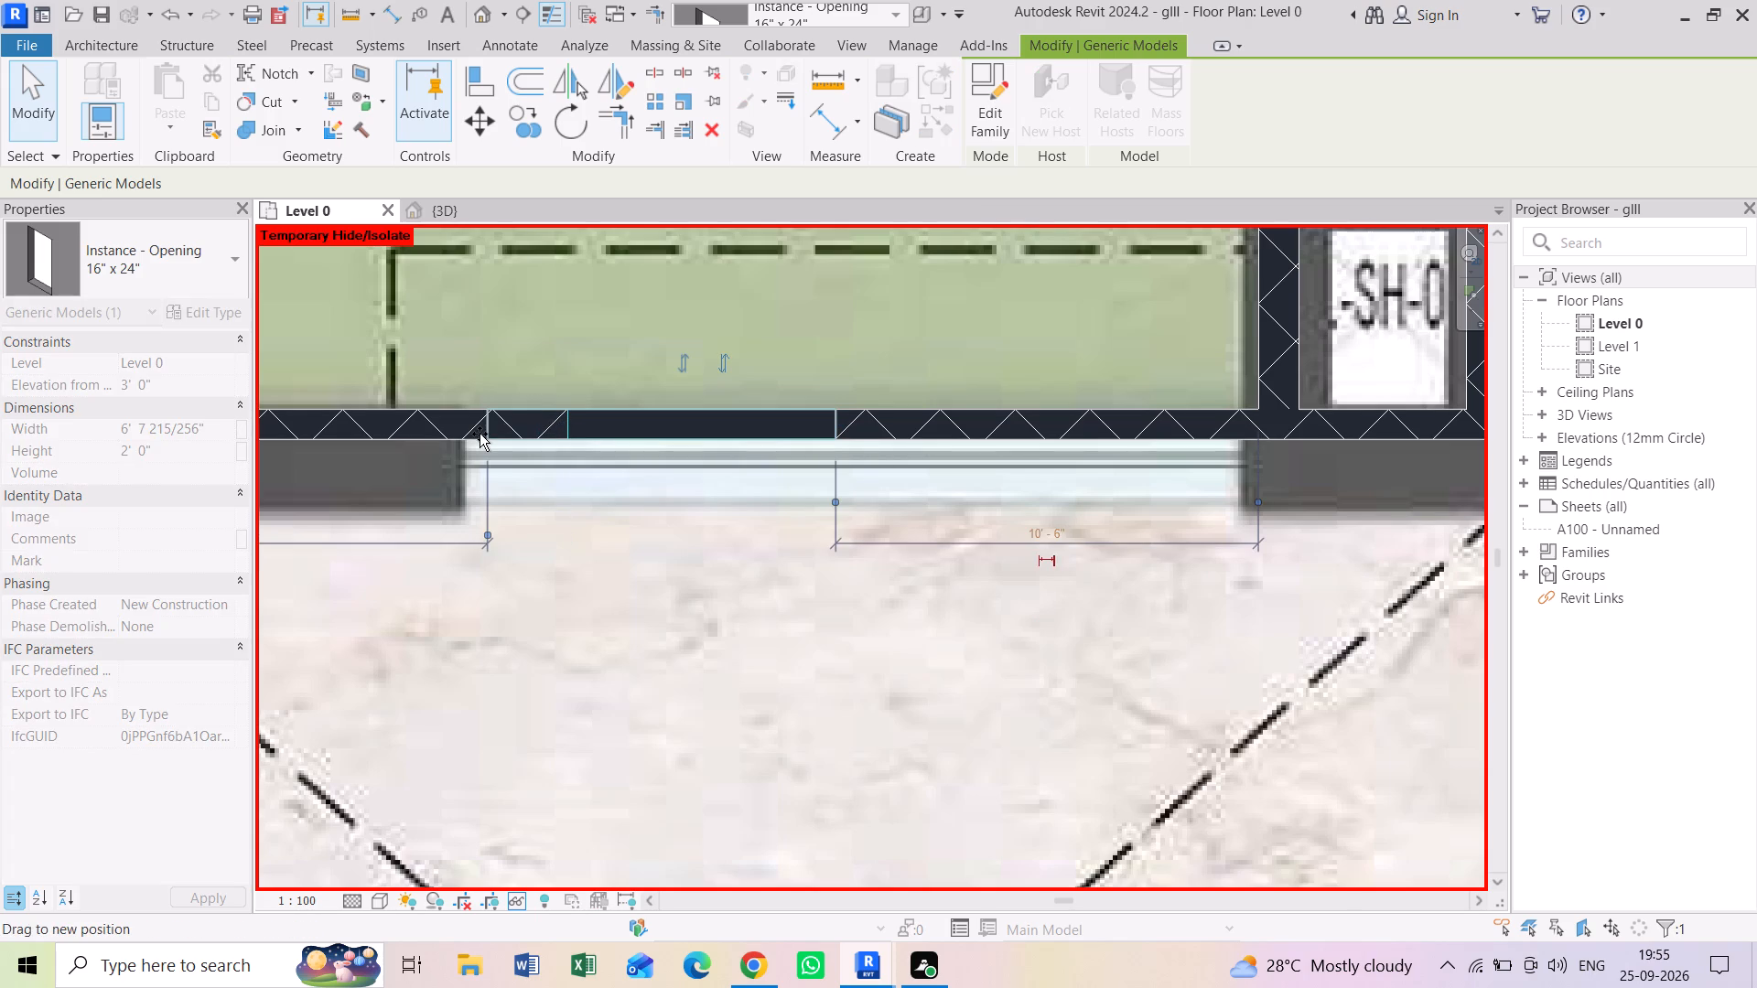
{"action": "left_click_drag", "start_coordinate": [480, 434], "coordinate": [468, 438]}
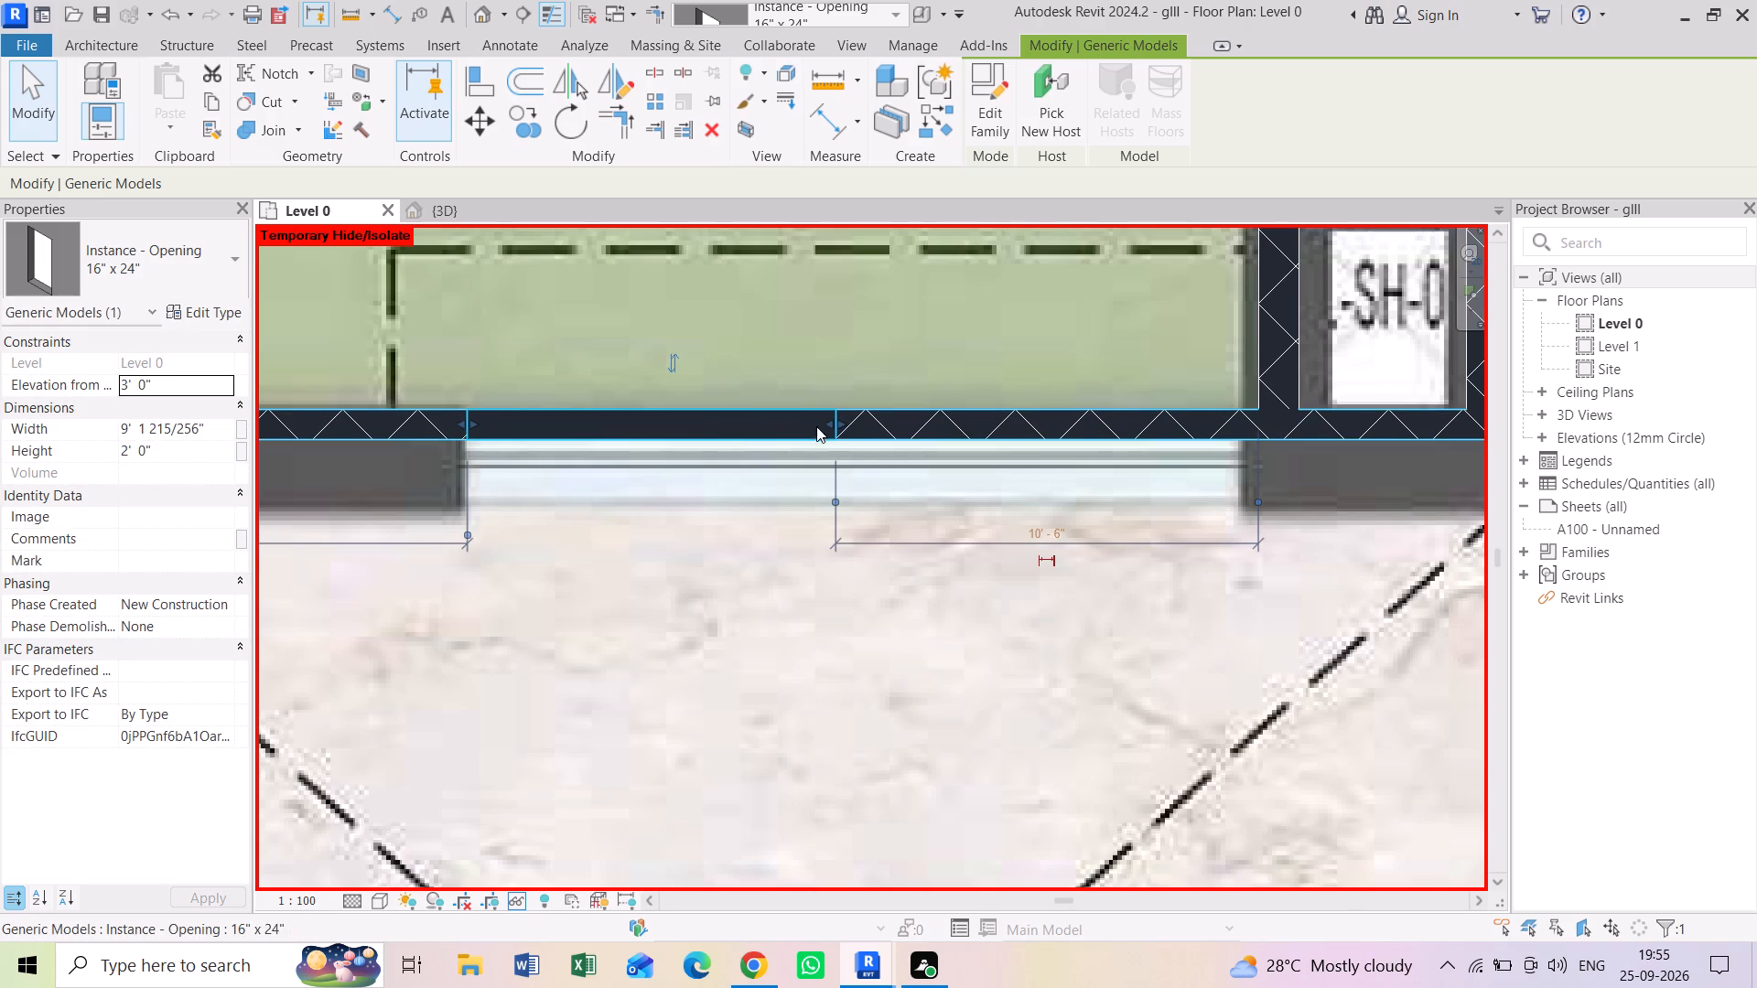
{"action": "left_click_drag", "start_coordinate": [840, 423], "coordinate": [1164, 444]}
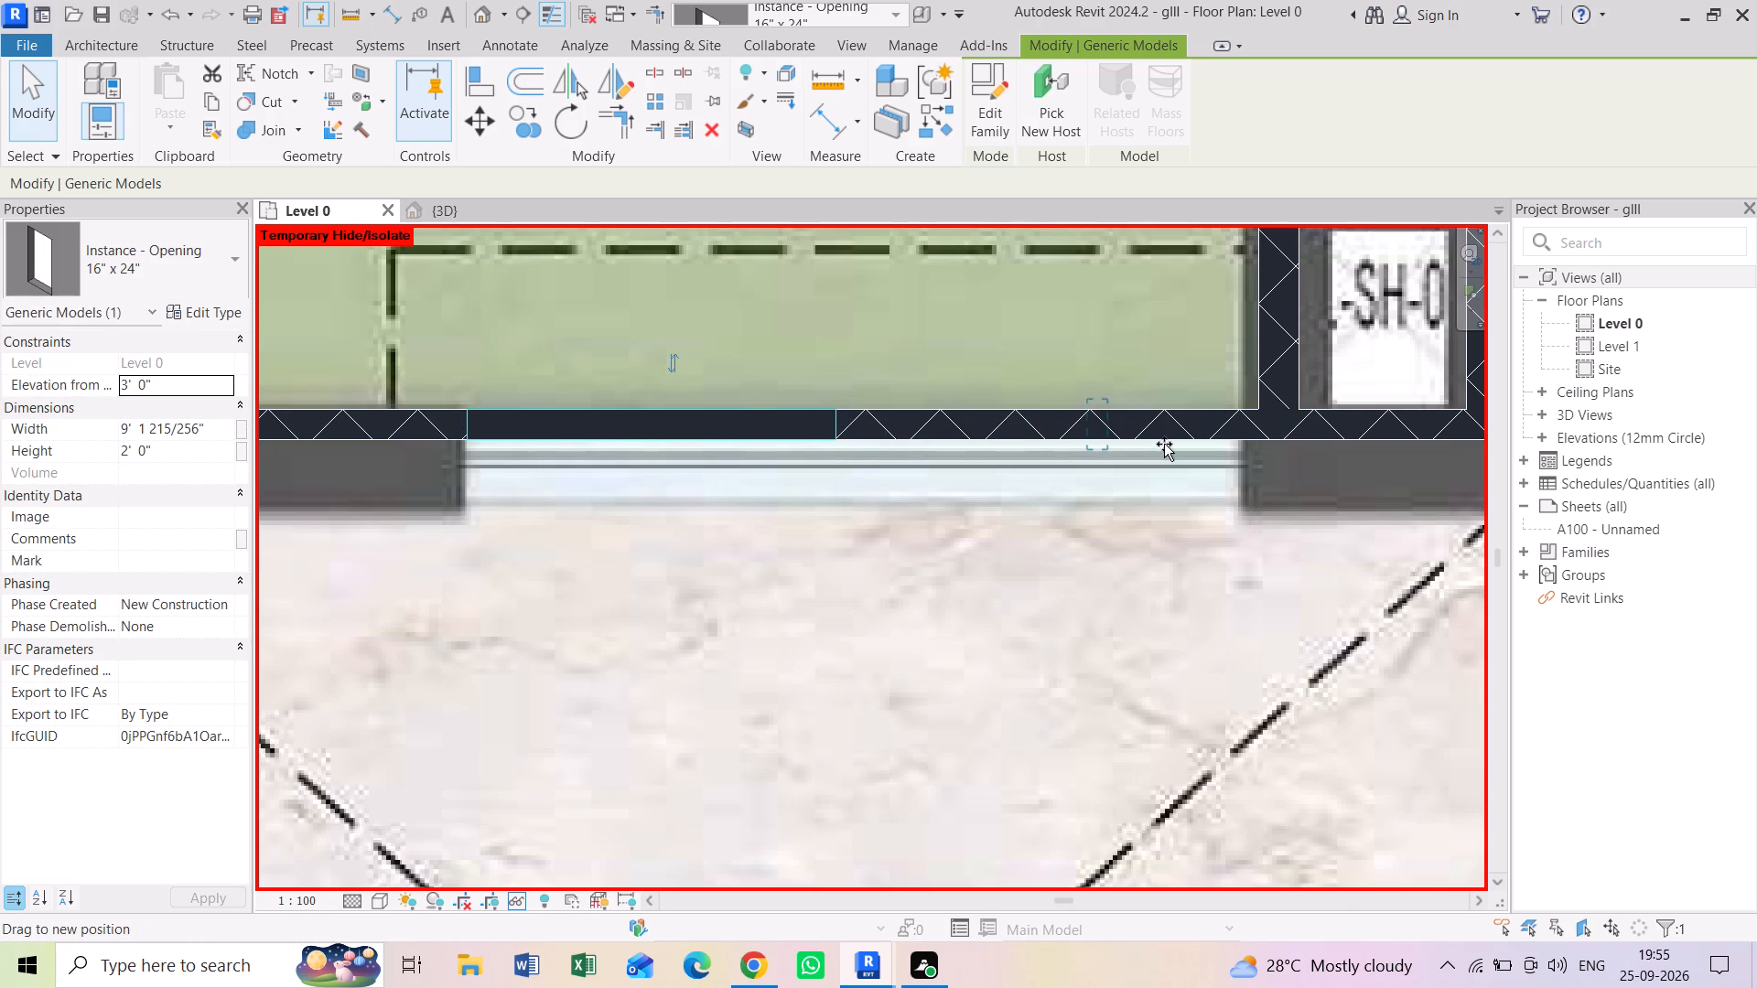
{"action": "left_click_drag", "start_coordinate": [1164, 444], "coordinate": [1237, 444]}
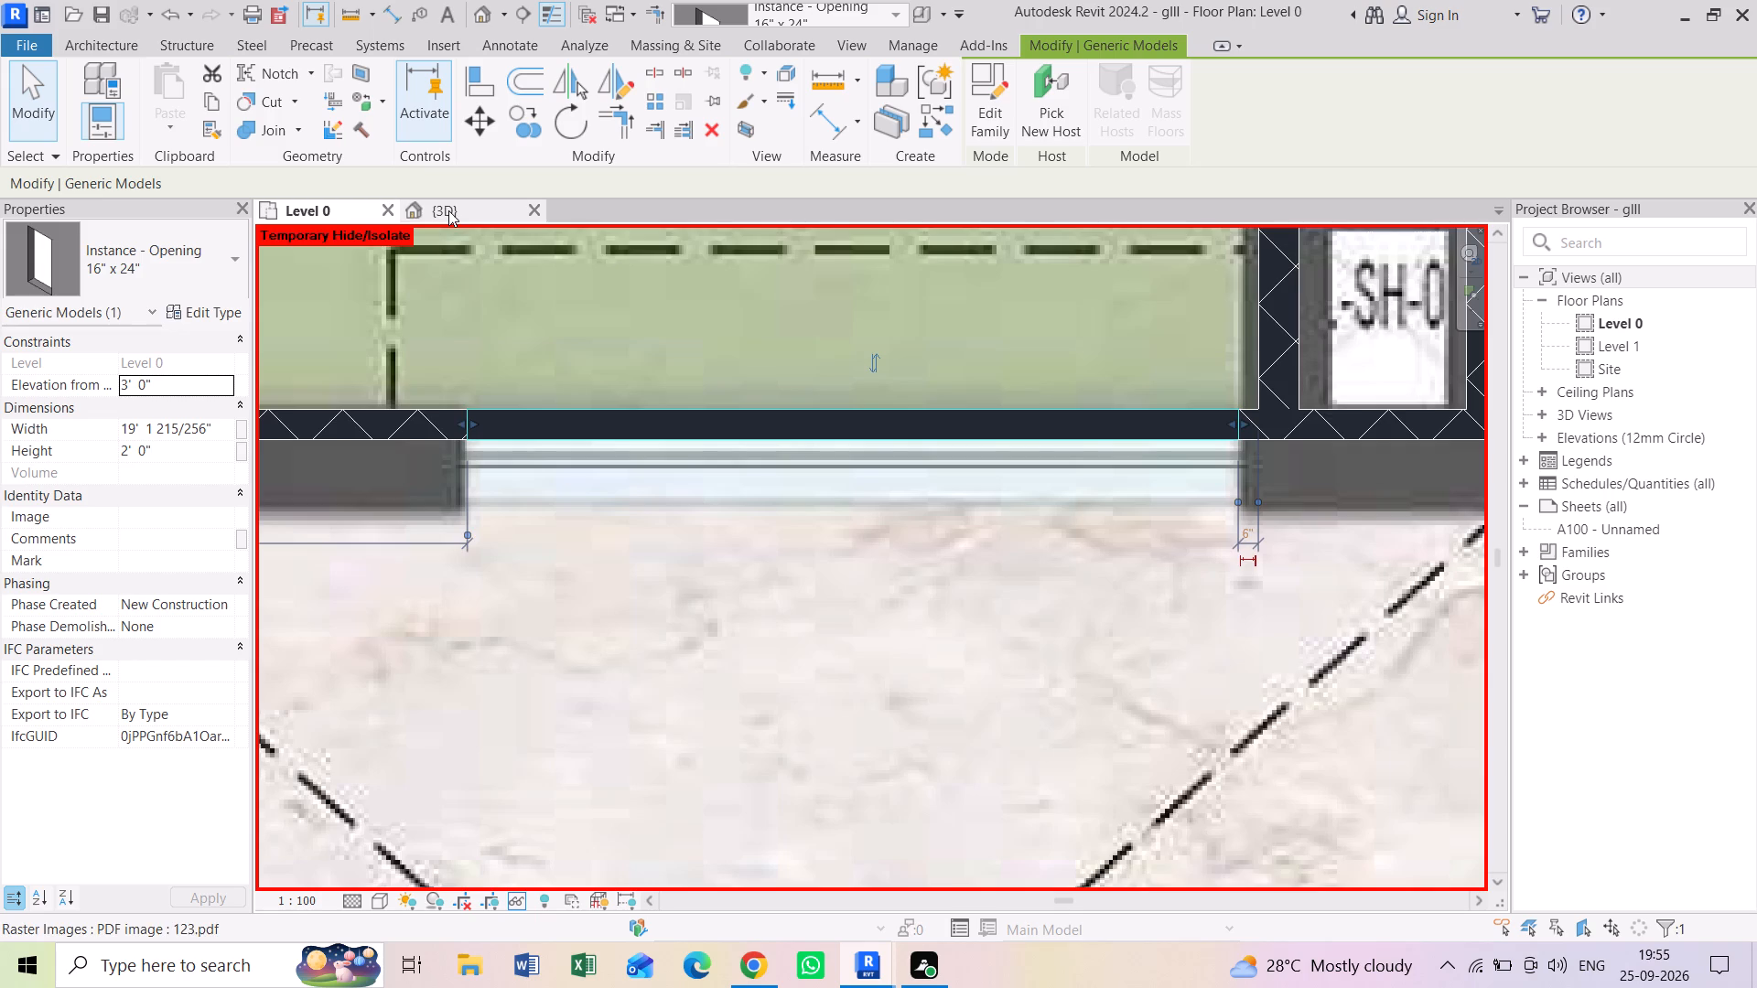
In the 3D view, set the dining opening's height to 5' 0".
{"action": "left_click", "coordinate": [445, 209]}
{"action": "scroll", "coordinate": [749, 463], "scroll_direction": "down", "scroll_amount": 3}
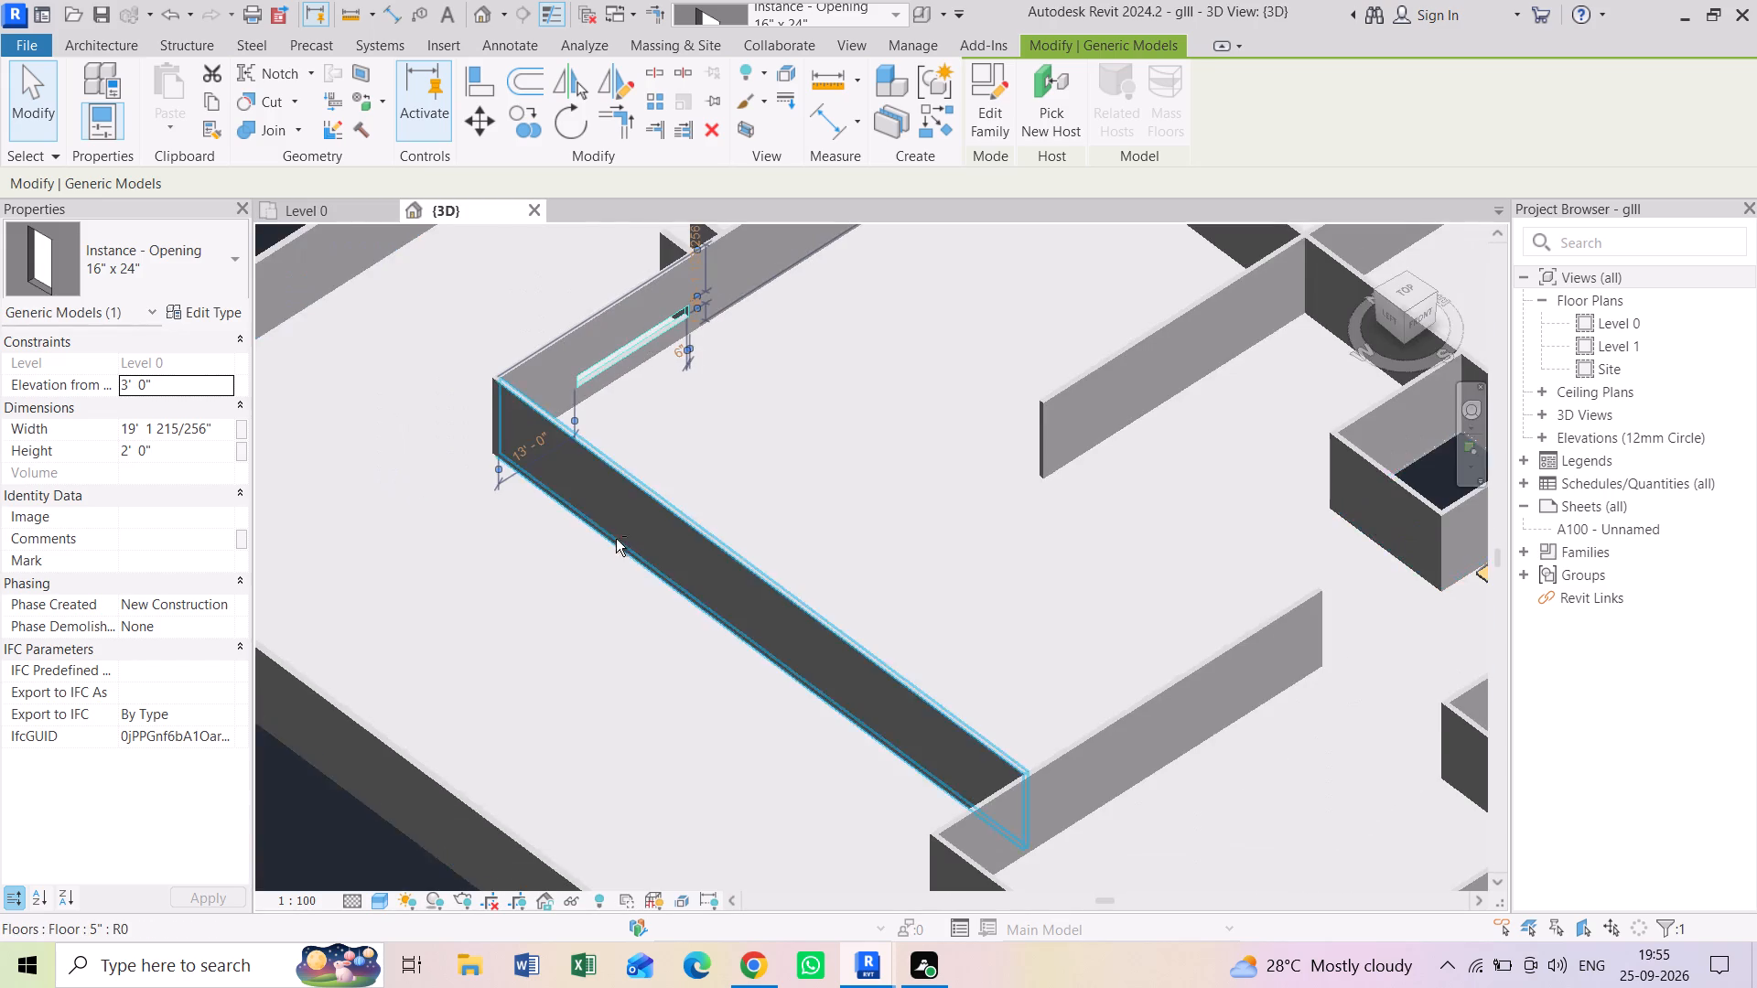
{"action": "middle_click_drag", "start_coordinate": [616, 541], "coordinate": [989, 392], "text": "shift"}
{"action": "scroll", "coordinate": [666, 362], "scroll_direction": "up", "scroll_amount": 5}
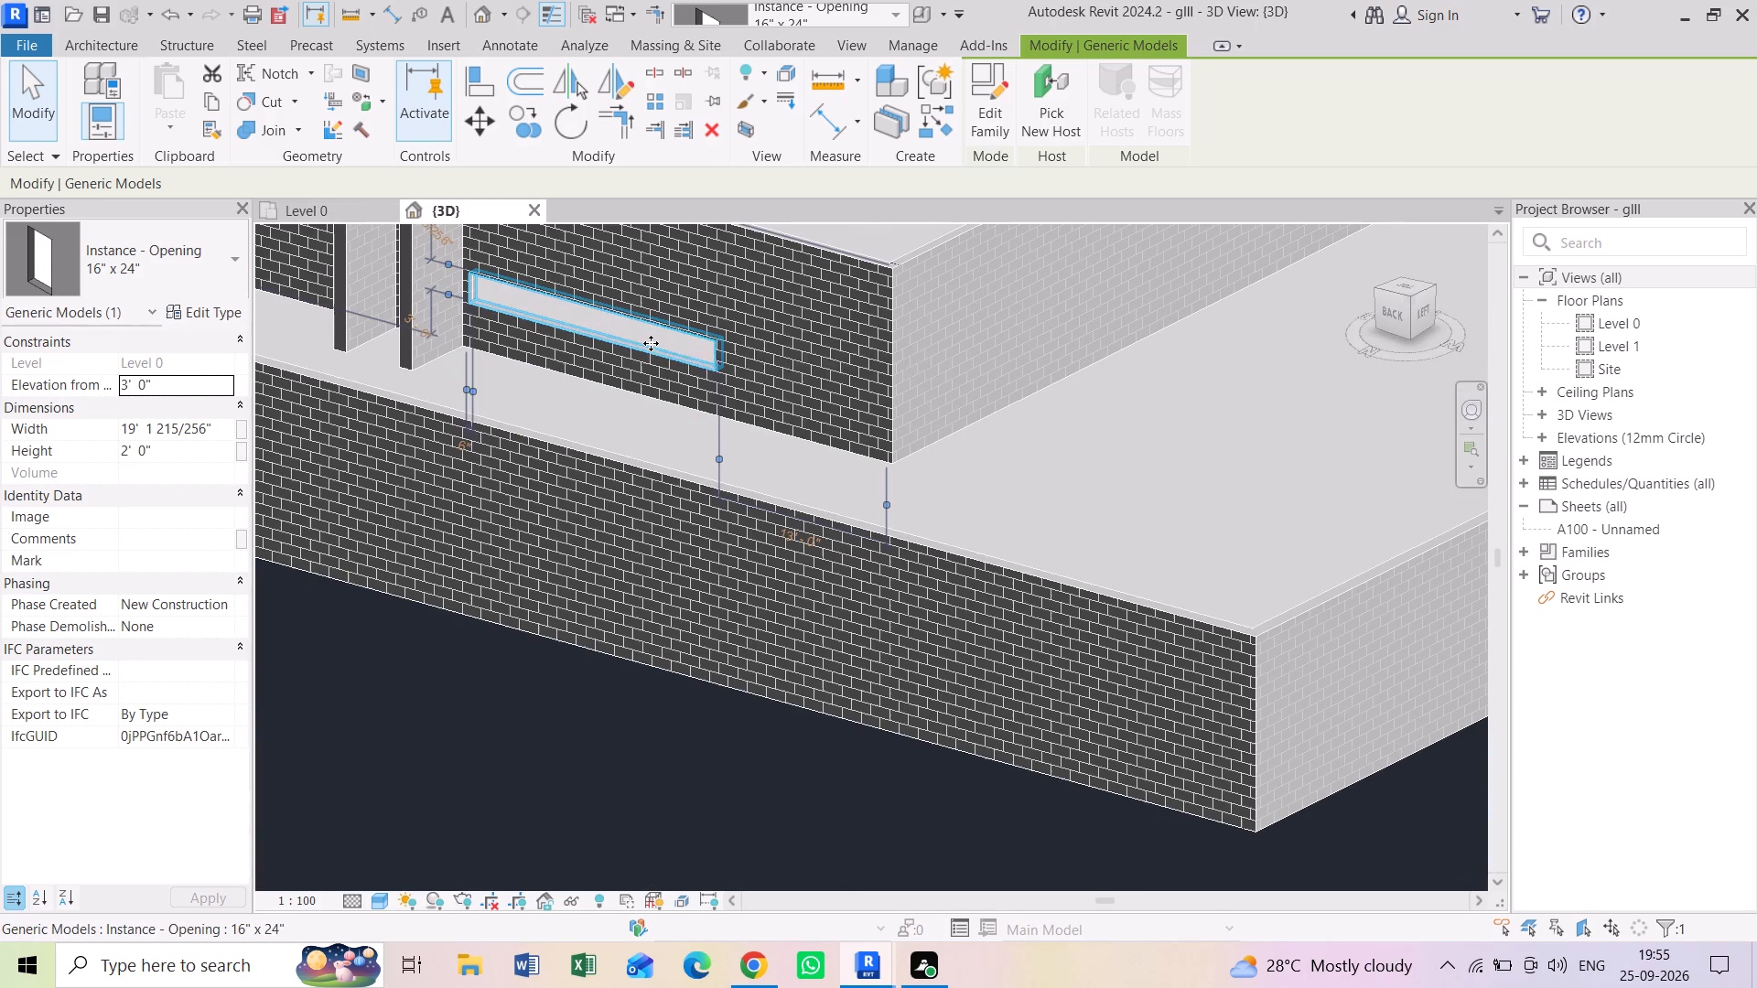
{"action": "left_click", "coordinate": [651, 343]}
{"action": "scroll", "coordinate": [605, 325], "scroll_direction": "up", "scroll_amount": 3}
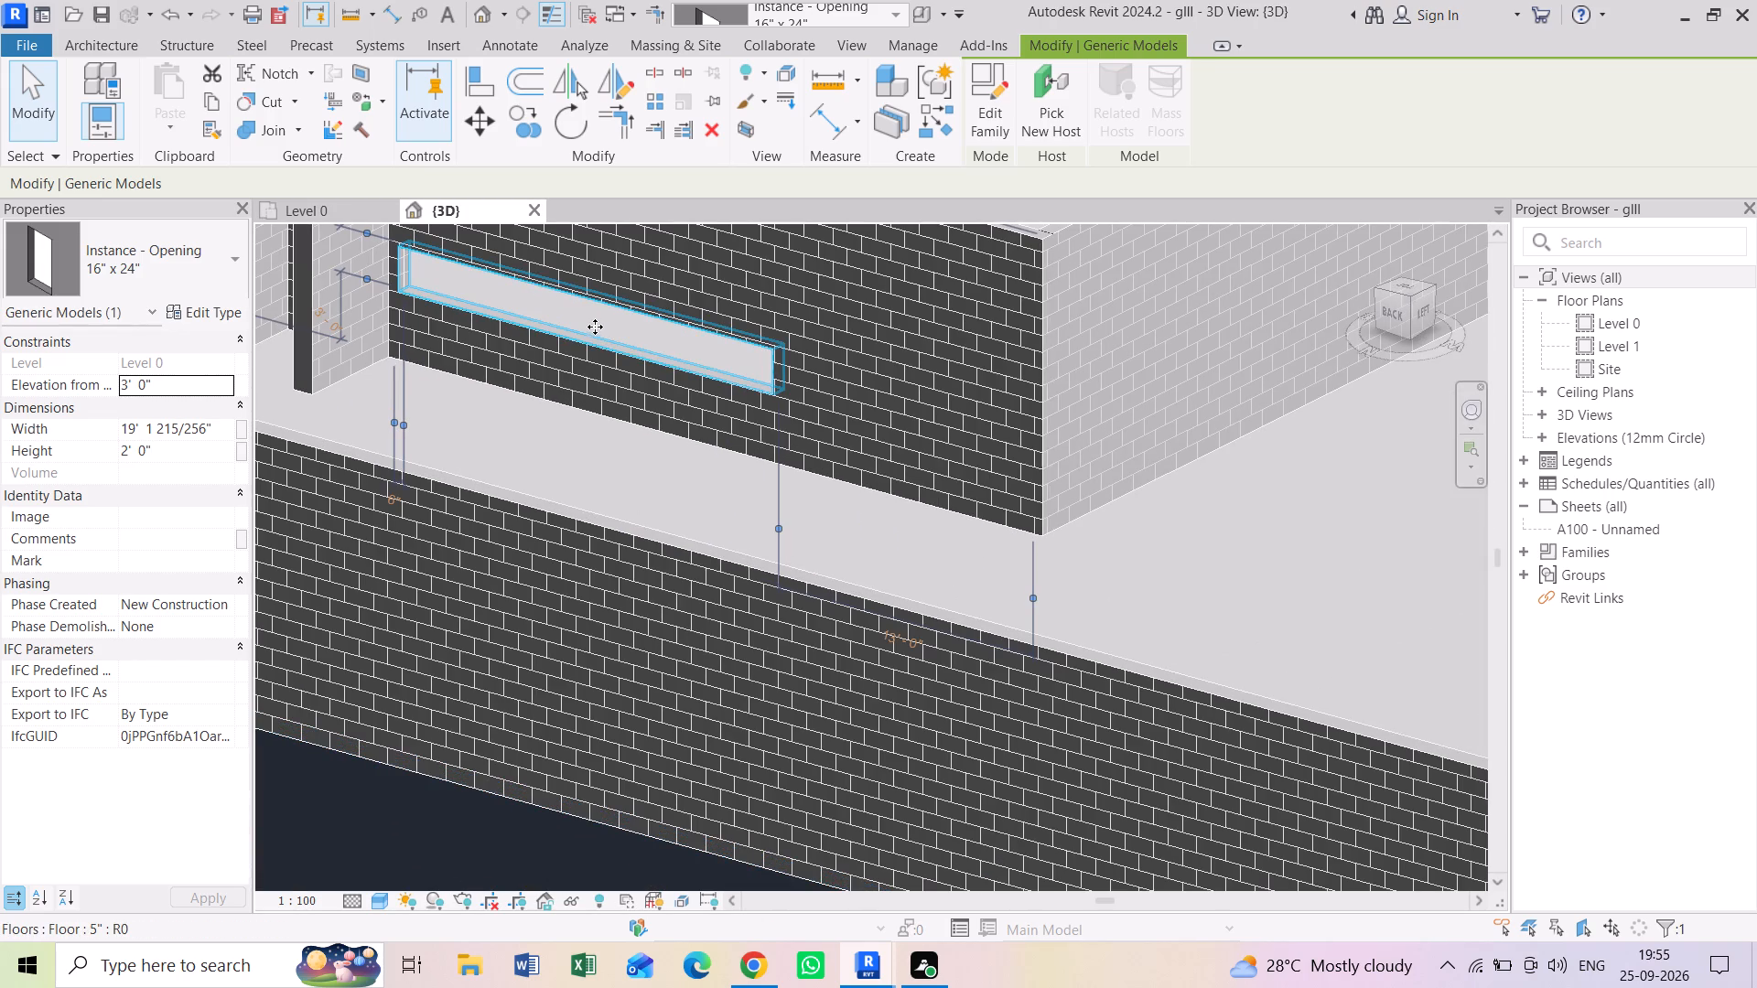
{"action": "left_click", "coordinate": [588, 328]}
{"action": "scroll", "coordinate": [587, 328], "scroll_direction": "up", "scroll_amount": 1}
{"action": "middle_click_drag", "start_coordinate": [587, 329], "coordinate": [610, 442]}
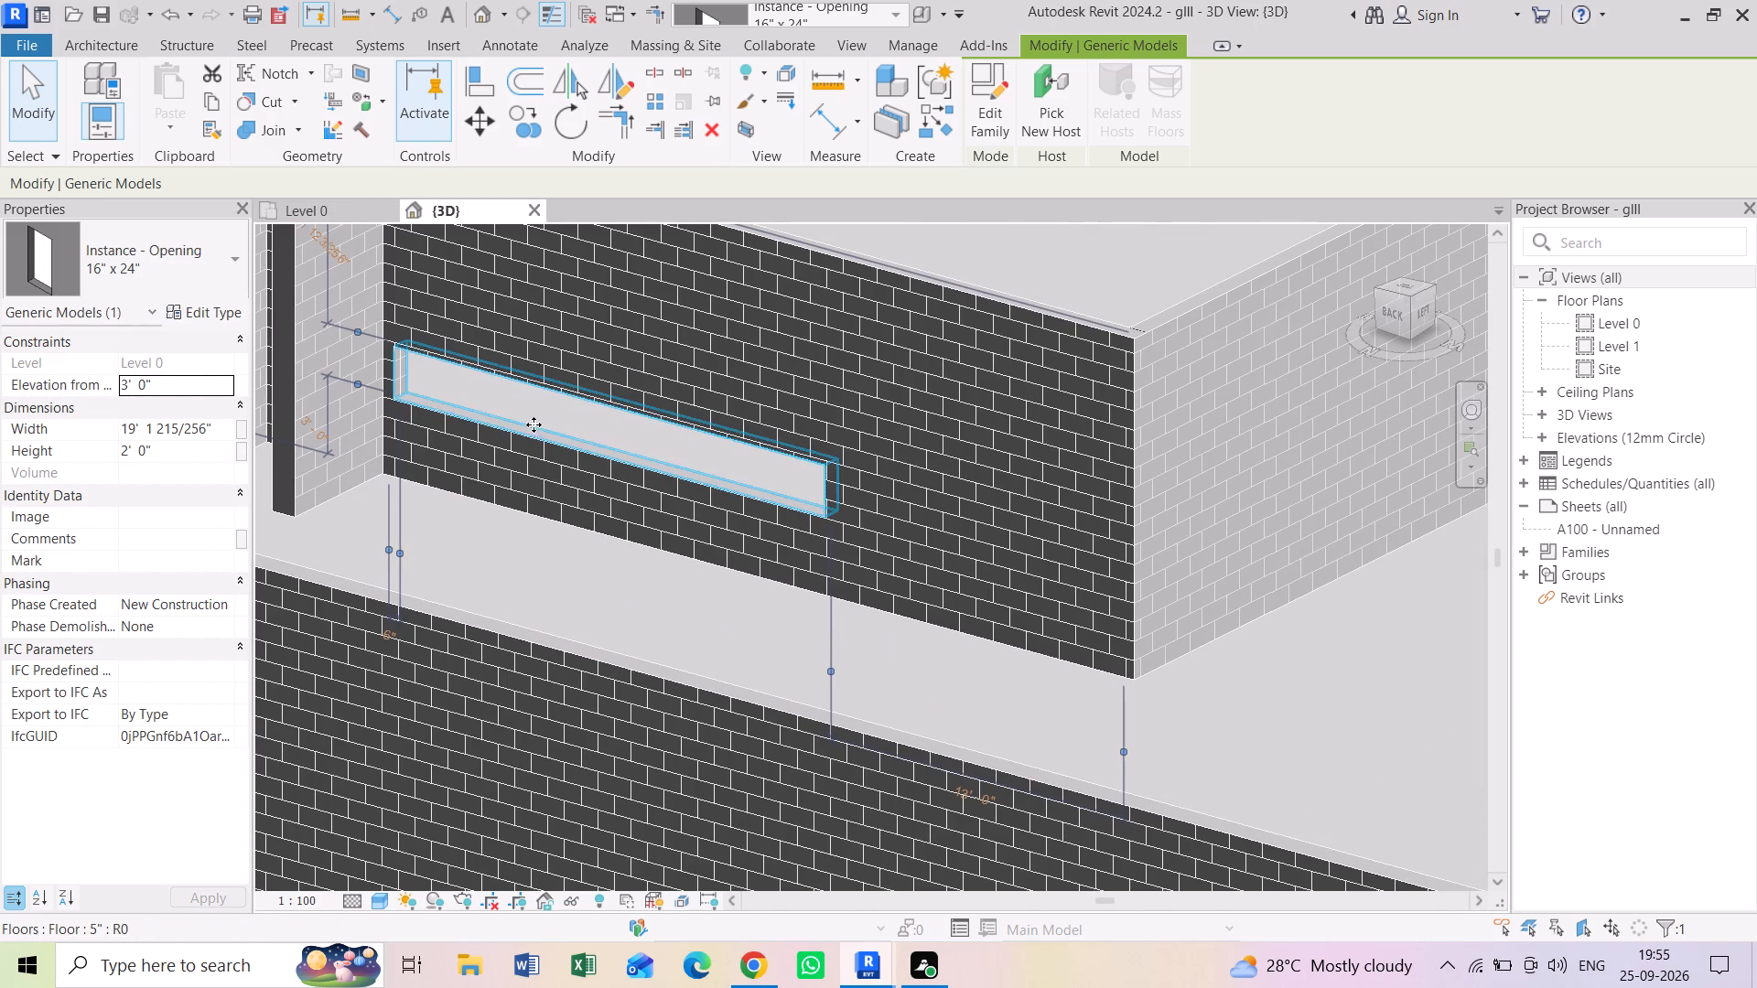
{"action": "left_click", "coordinate": [175, 451]}
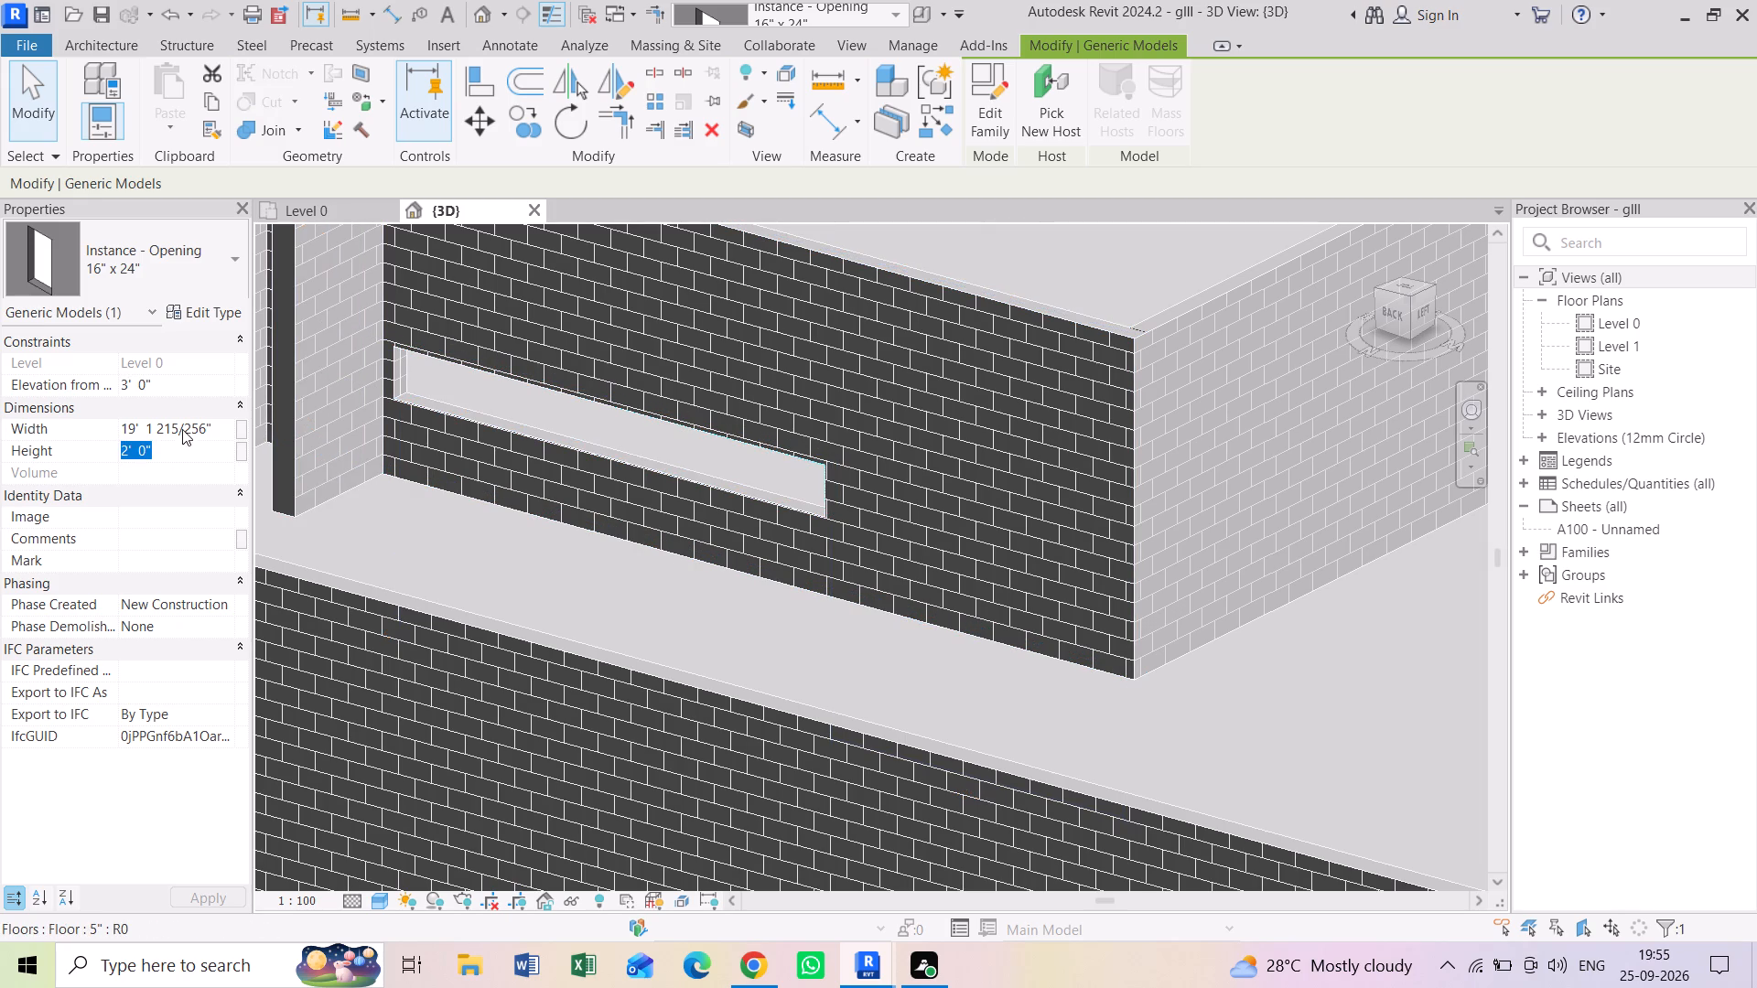
{"action": "key", "text": "5"}
{"action": "key", "text": "apostrophe"}
{"action": "key", "text": "Return"}
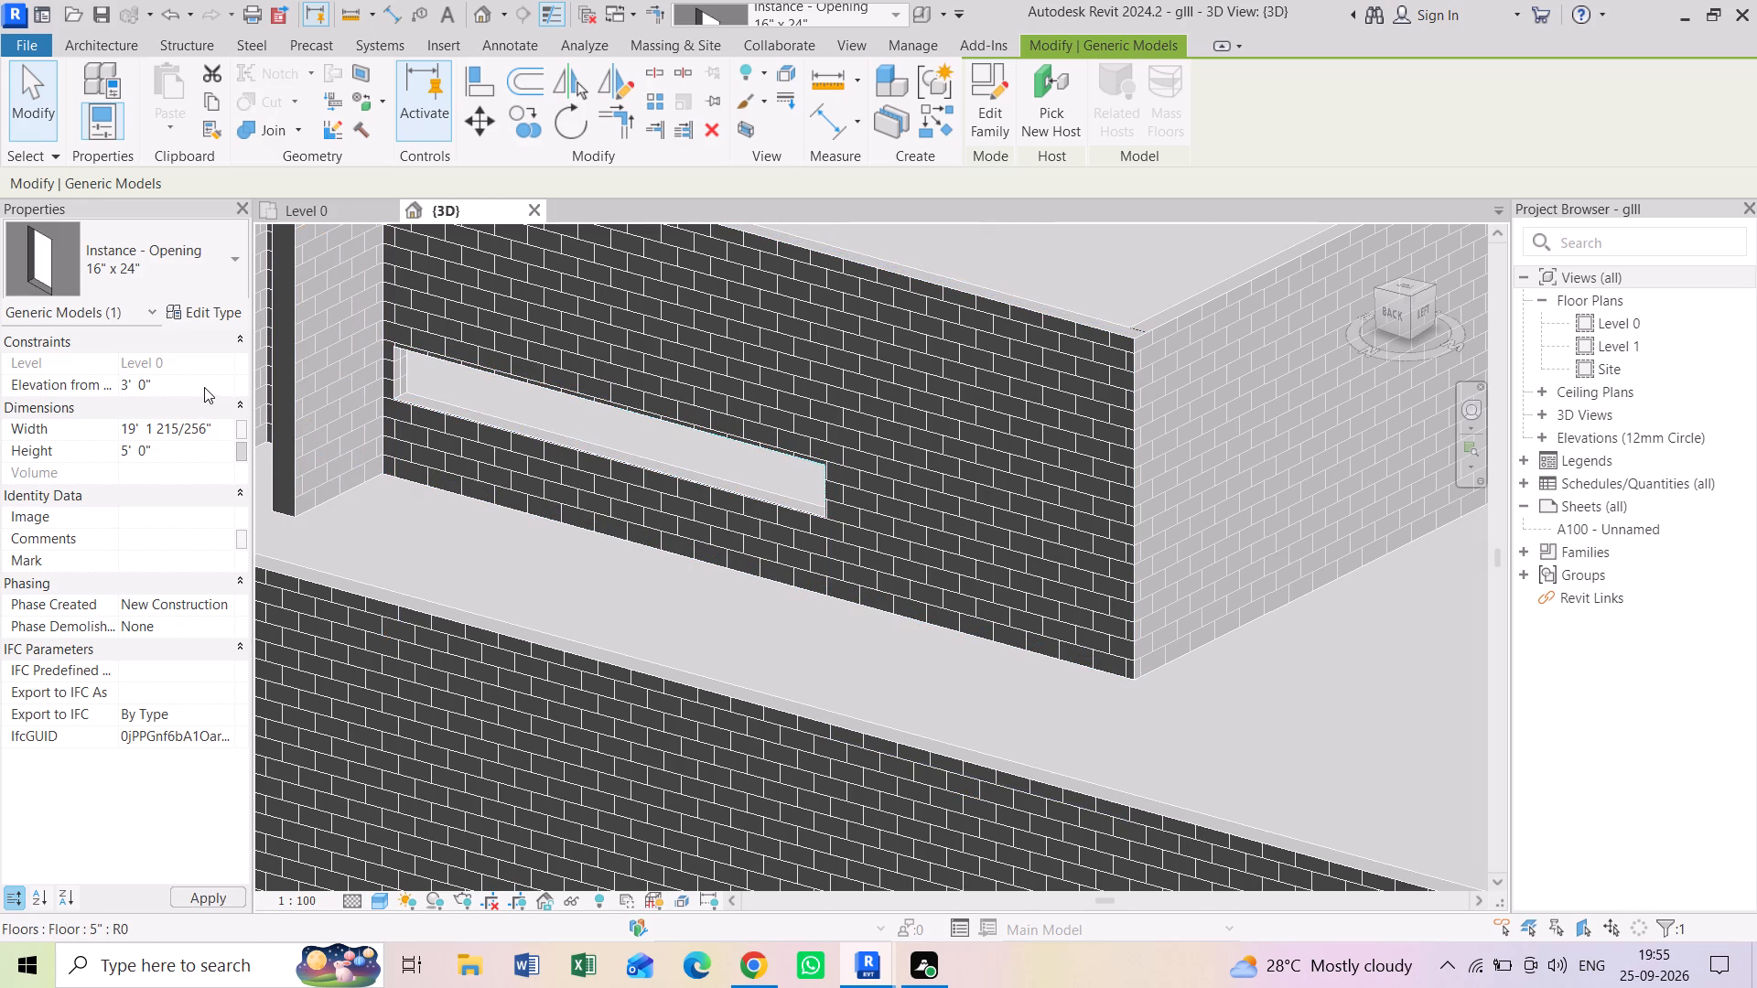
{"action": "scroll", "coordinate": [517, 433], "scroll_direction": "down", "scroll_amount": 2}
{"action": "key", "text": "Escape"}
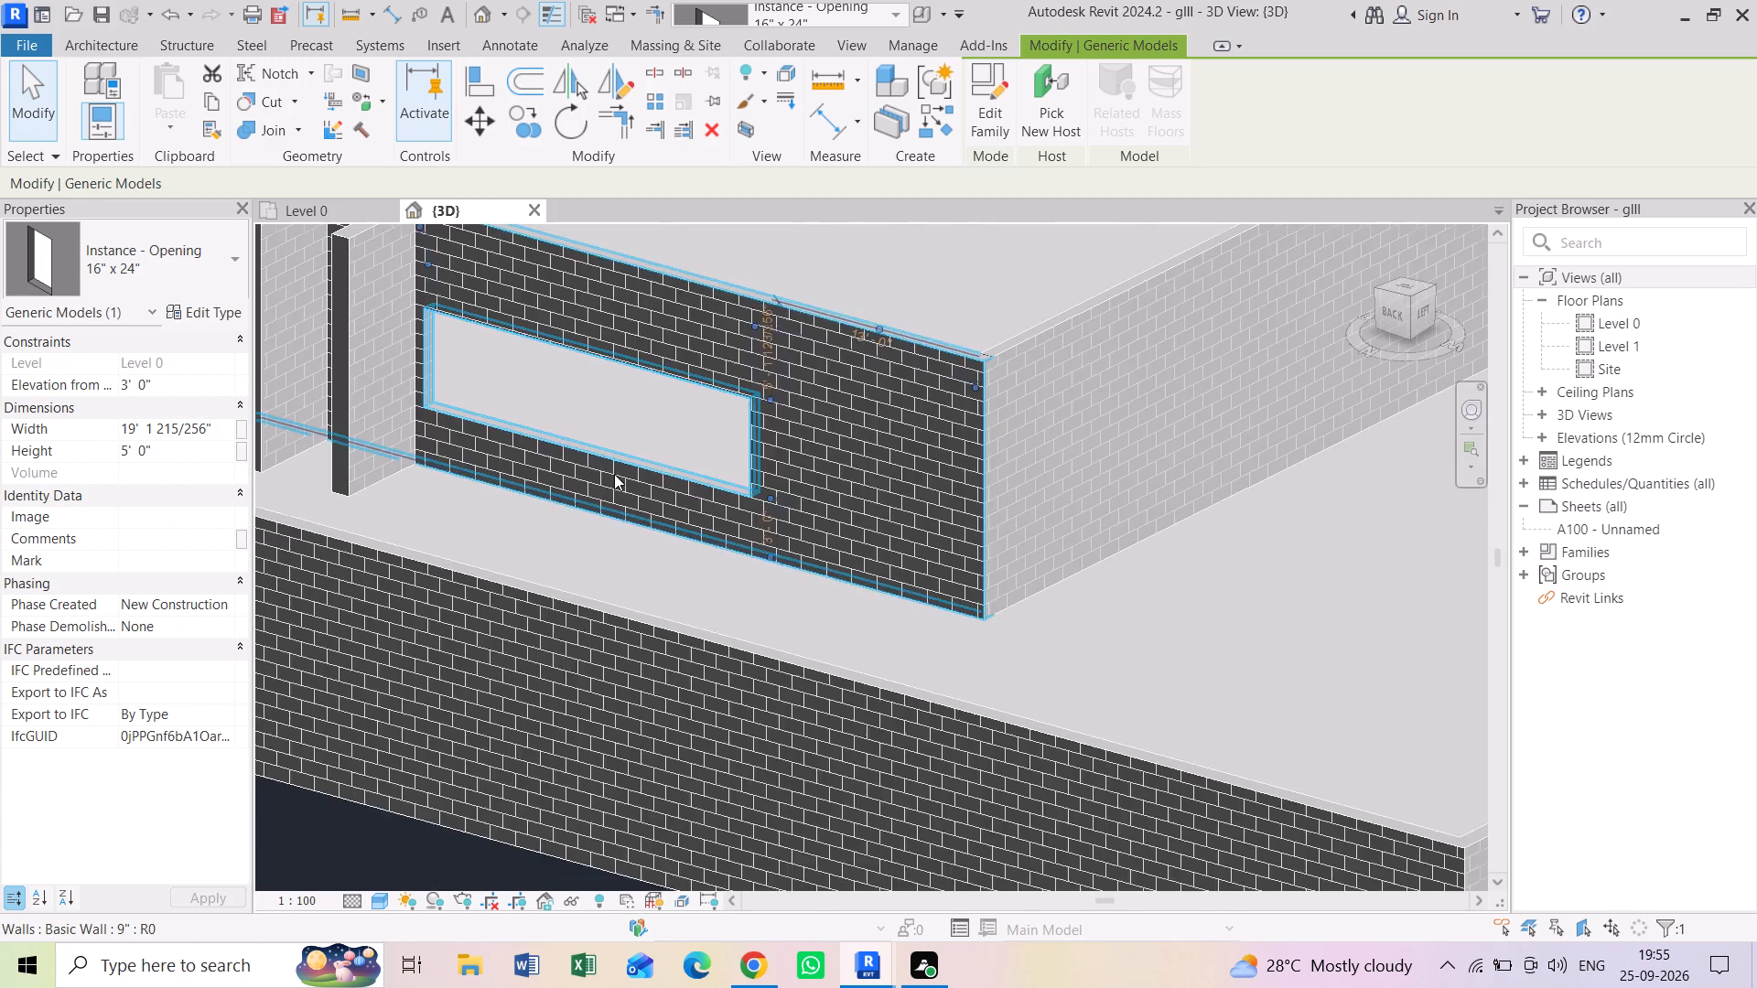
Check the dining opening from inside in 3D and on the Level 0 plan, and examine the window drawn by the kitchen sink.
{"action": "scroll", "coordinate": [678, 502], "scroll_direction": "down", "scroll_amount": 6}
{"action": "middle_click_drag", "start_coordinate": [816, 607], "coordinate": [357, 662]}
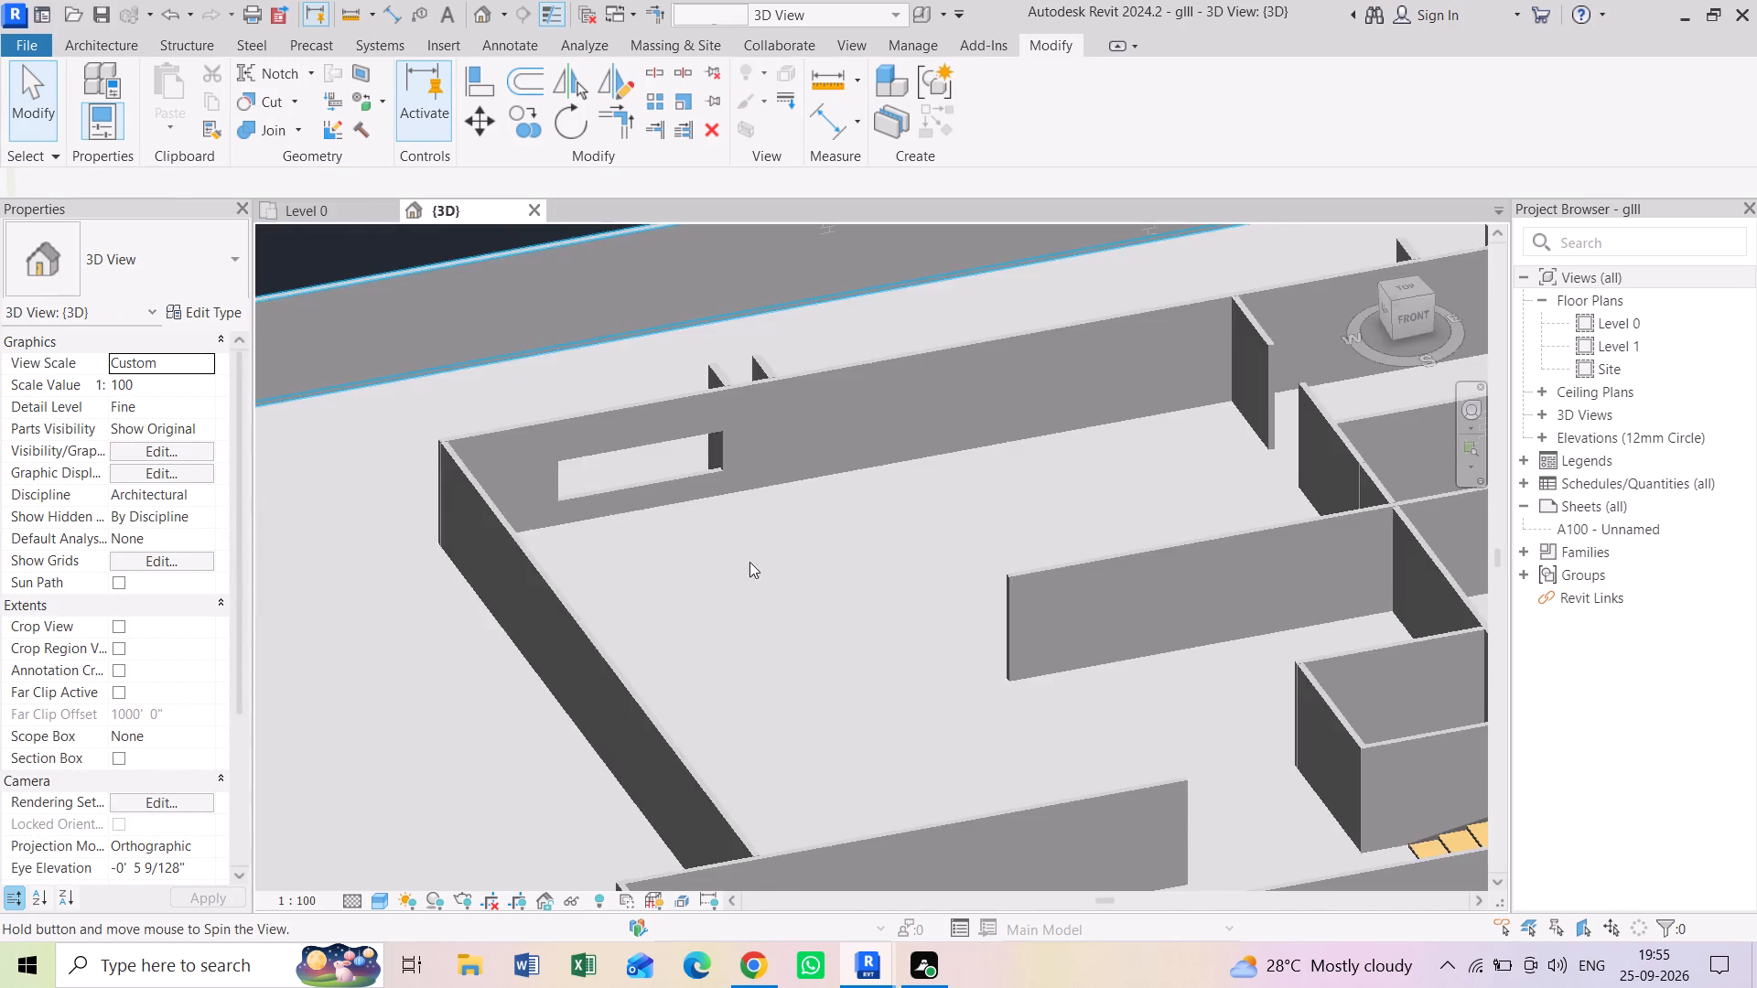
{"action": "middle_click_drag", "start_coordinate": [738, 541], "coordinate": [766, 426], "text": "shift"}
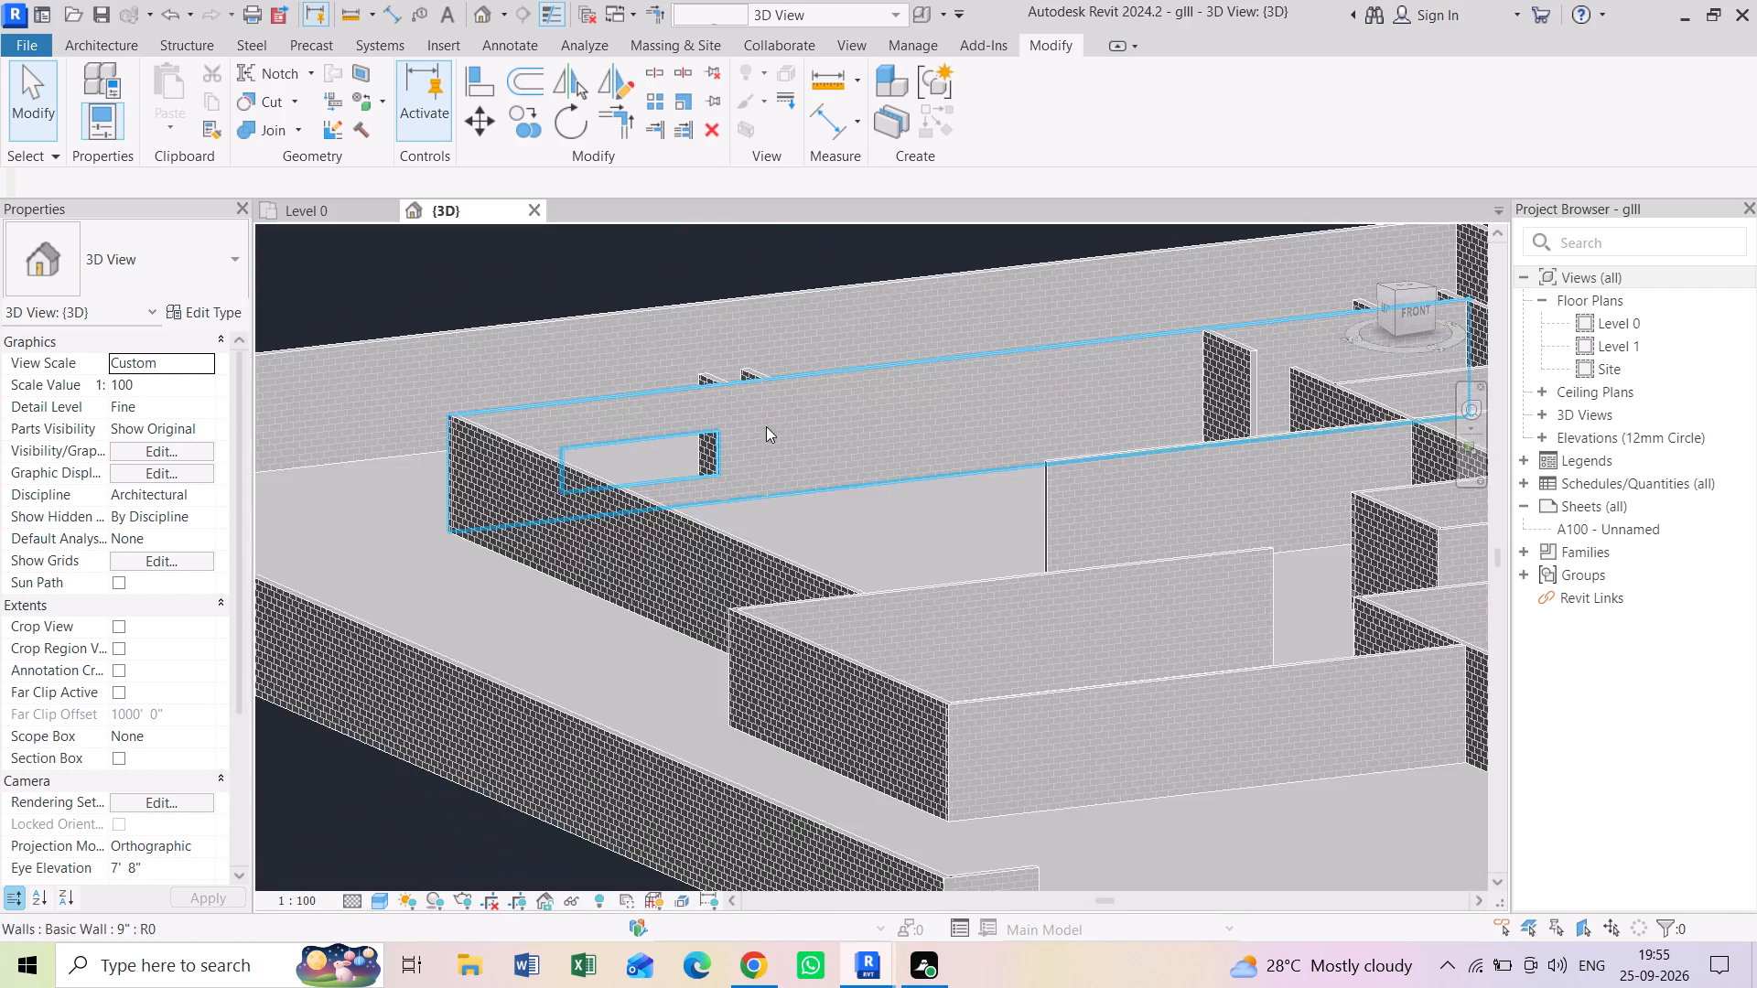
{"action": "middle_click_drag", "start_coordinate": [766, 426], "coordinate": [758, 489], "text": "shift"}
{"action": "left_click", "coordinate": [309, 214]}
{"action": "scroll", "coordinate": [721, 569], "scroll_direction": "down", "scroll_amount": 5}
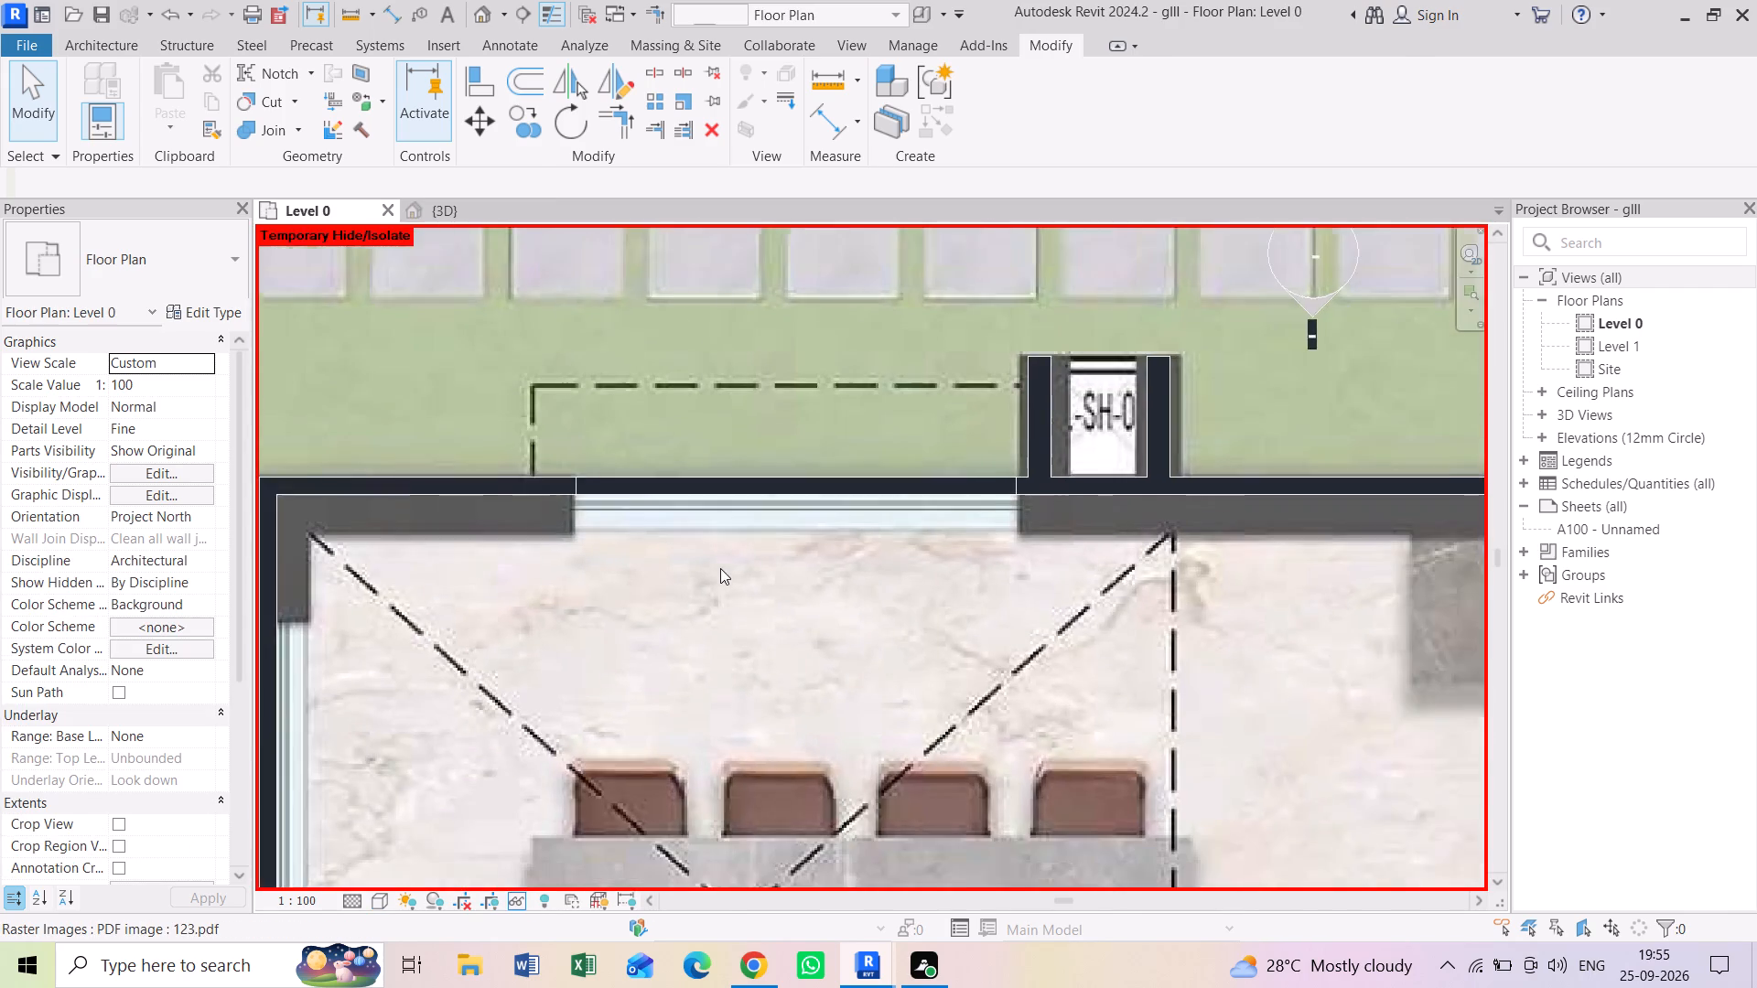
{"action": "left_click", "coordinate": [706, 489]}
{"action": "scroll", "coordinate": [912, 553], "scroll_direction": "up", "scroll_amount": 5}
{"action": "scroll", "coordinate": [910, 542], "scroll_direction": "down", "scroll_amount": 4}
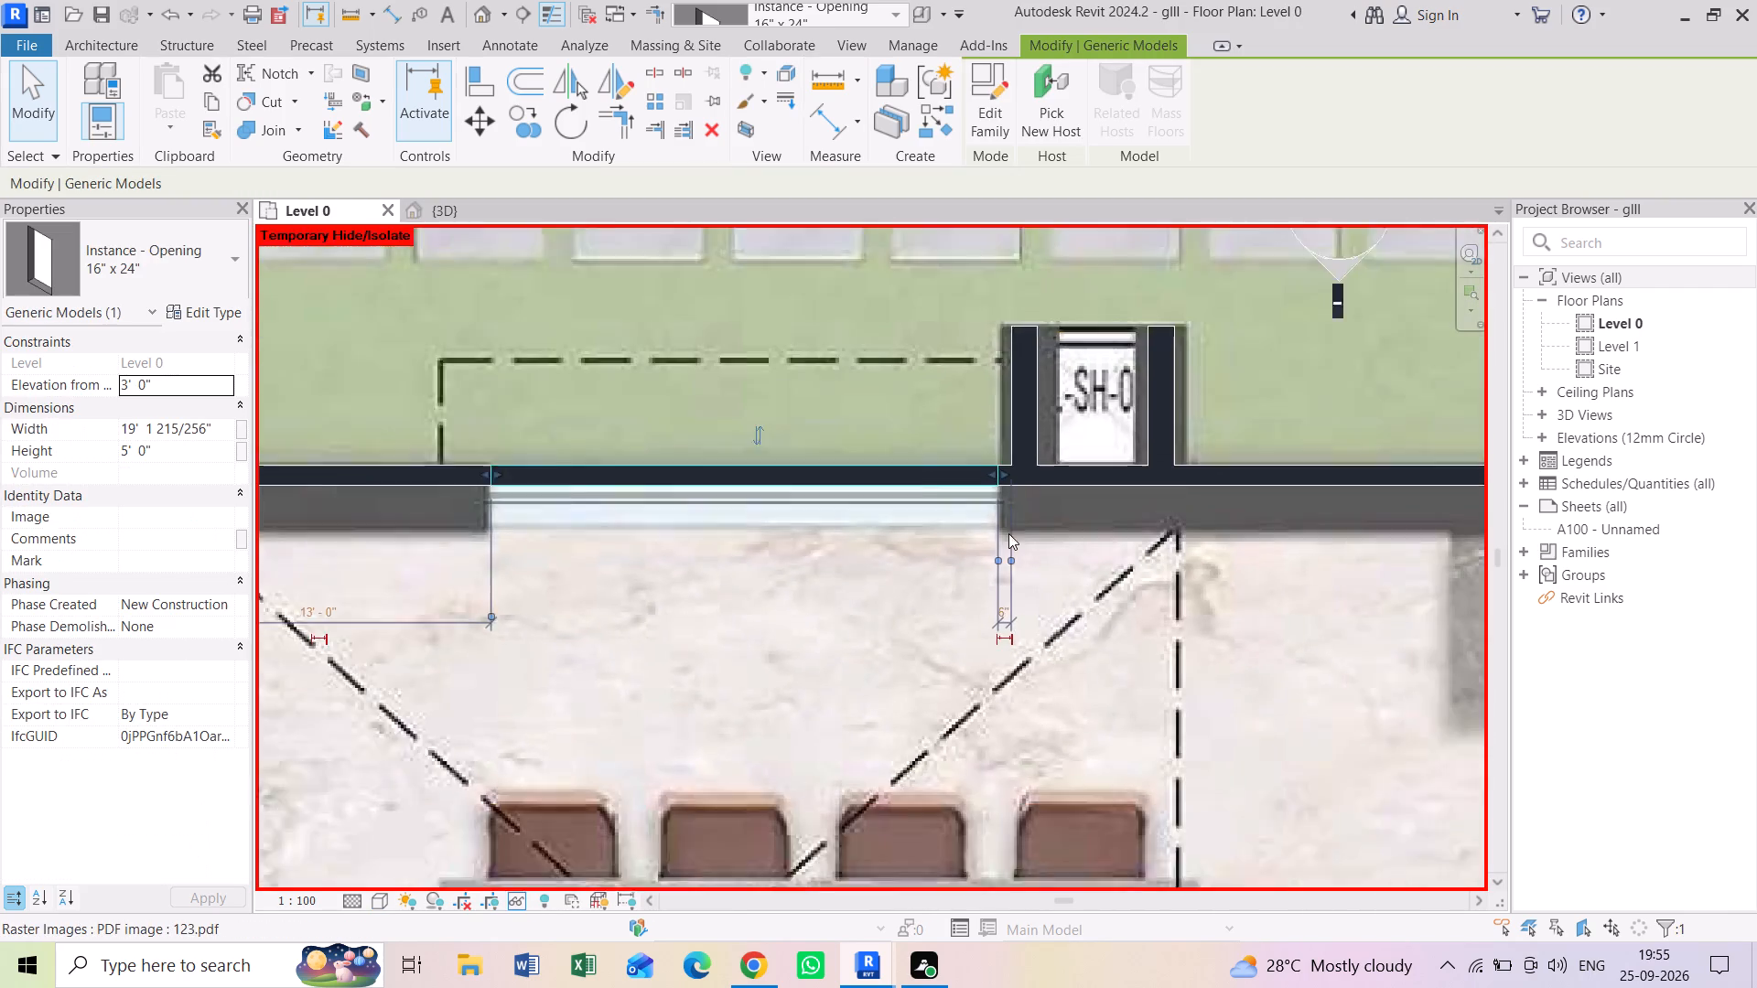
{"action": "middle_click_drag", "start_coordinate": [1008, 533], "coordinate": [623, 525]}
{"action": "key", "text": "Escape"}
{"action": "key", "text": "Escape"}
{"action": "scroll", "coordinate": [1112, 558], "scroll_direction": "down", "scroll_amount": 4}
{"action": "middle_click_drag", "start_coordinate": [1170, 542], "coordinate": [956, 516]}
{"action": "scroll", "coordinate": [1091, 482], "scroll_direction": "up", "scroll_amount": 3}
{"action": "middle_click_drag", "start_coordinate": [1086, 483], "coordinate": [967, 525]}
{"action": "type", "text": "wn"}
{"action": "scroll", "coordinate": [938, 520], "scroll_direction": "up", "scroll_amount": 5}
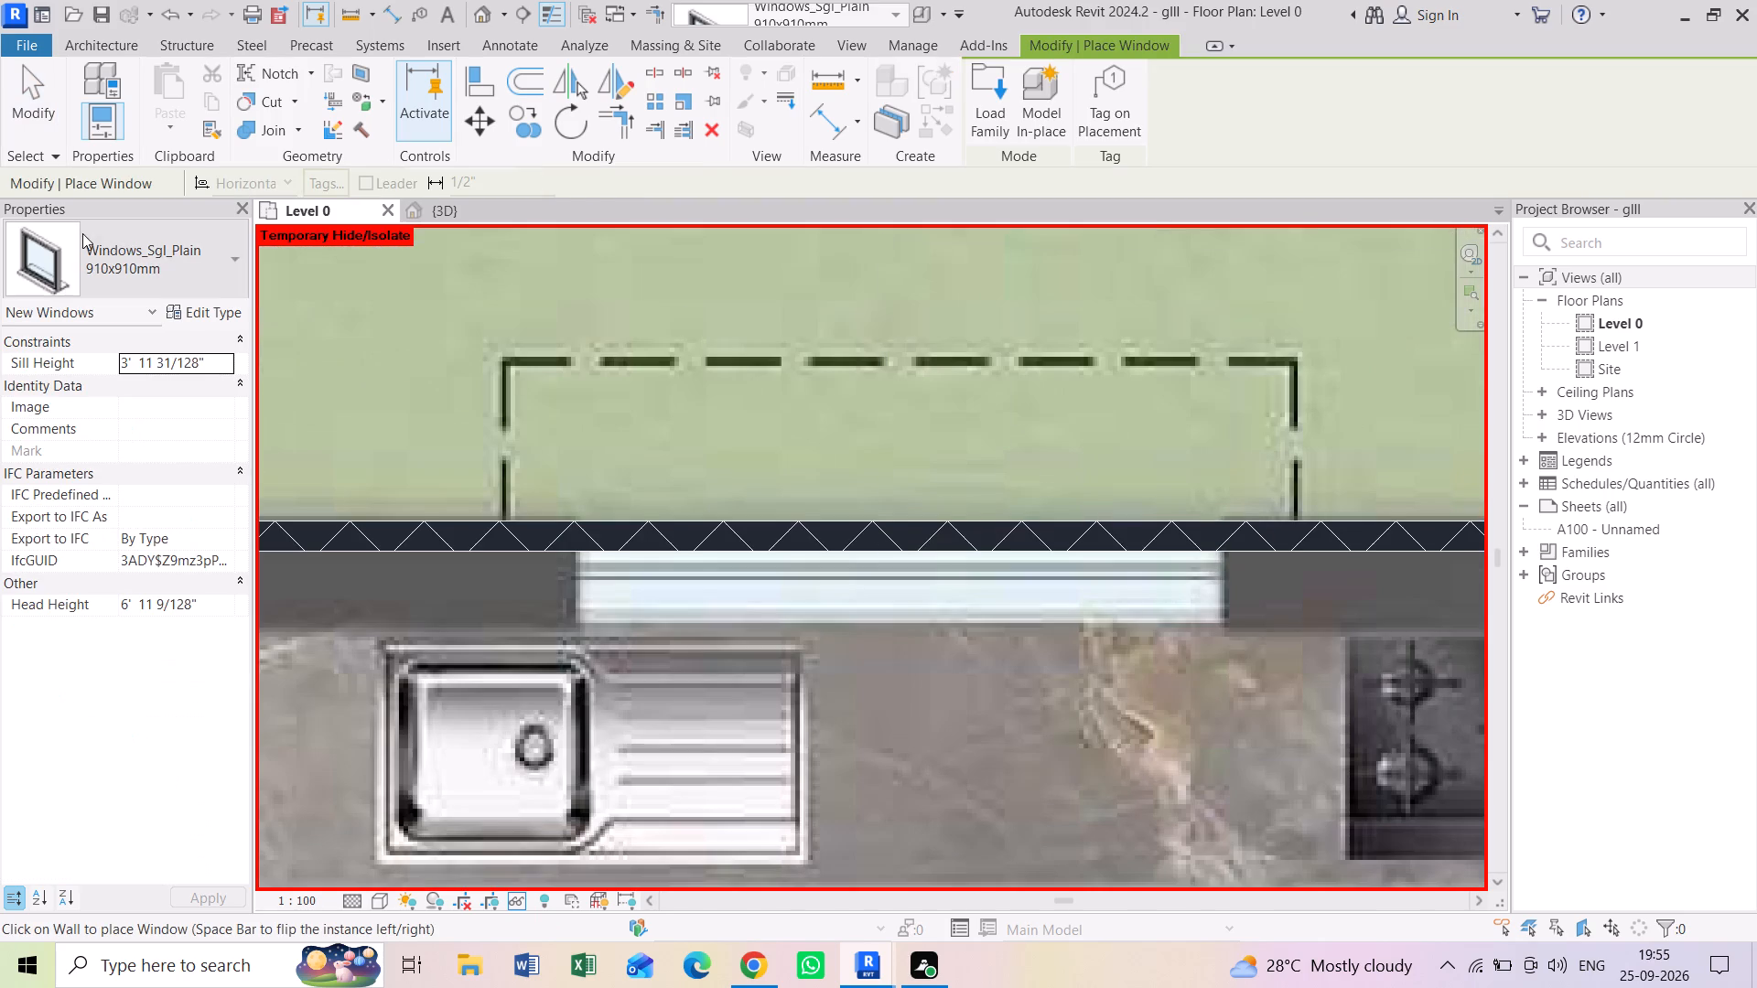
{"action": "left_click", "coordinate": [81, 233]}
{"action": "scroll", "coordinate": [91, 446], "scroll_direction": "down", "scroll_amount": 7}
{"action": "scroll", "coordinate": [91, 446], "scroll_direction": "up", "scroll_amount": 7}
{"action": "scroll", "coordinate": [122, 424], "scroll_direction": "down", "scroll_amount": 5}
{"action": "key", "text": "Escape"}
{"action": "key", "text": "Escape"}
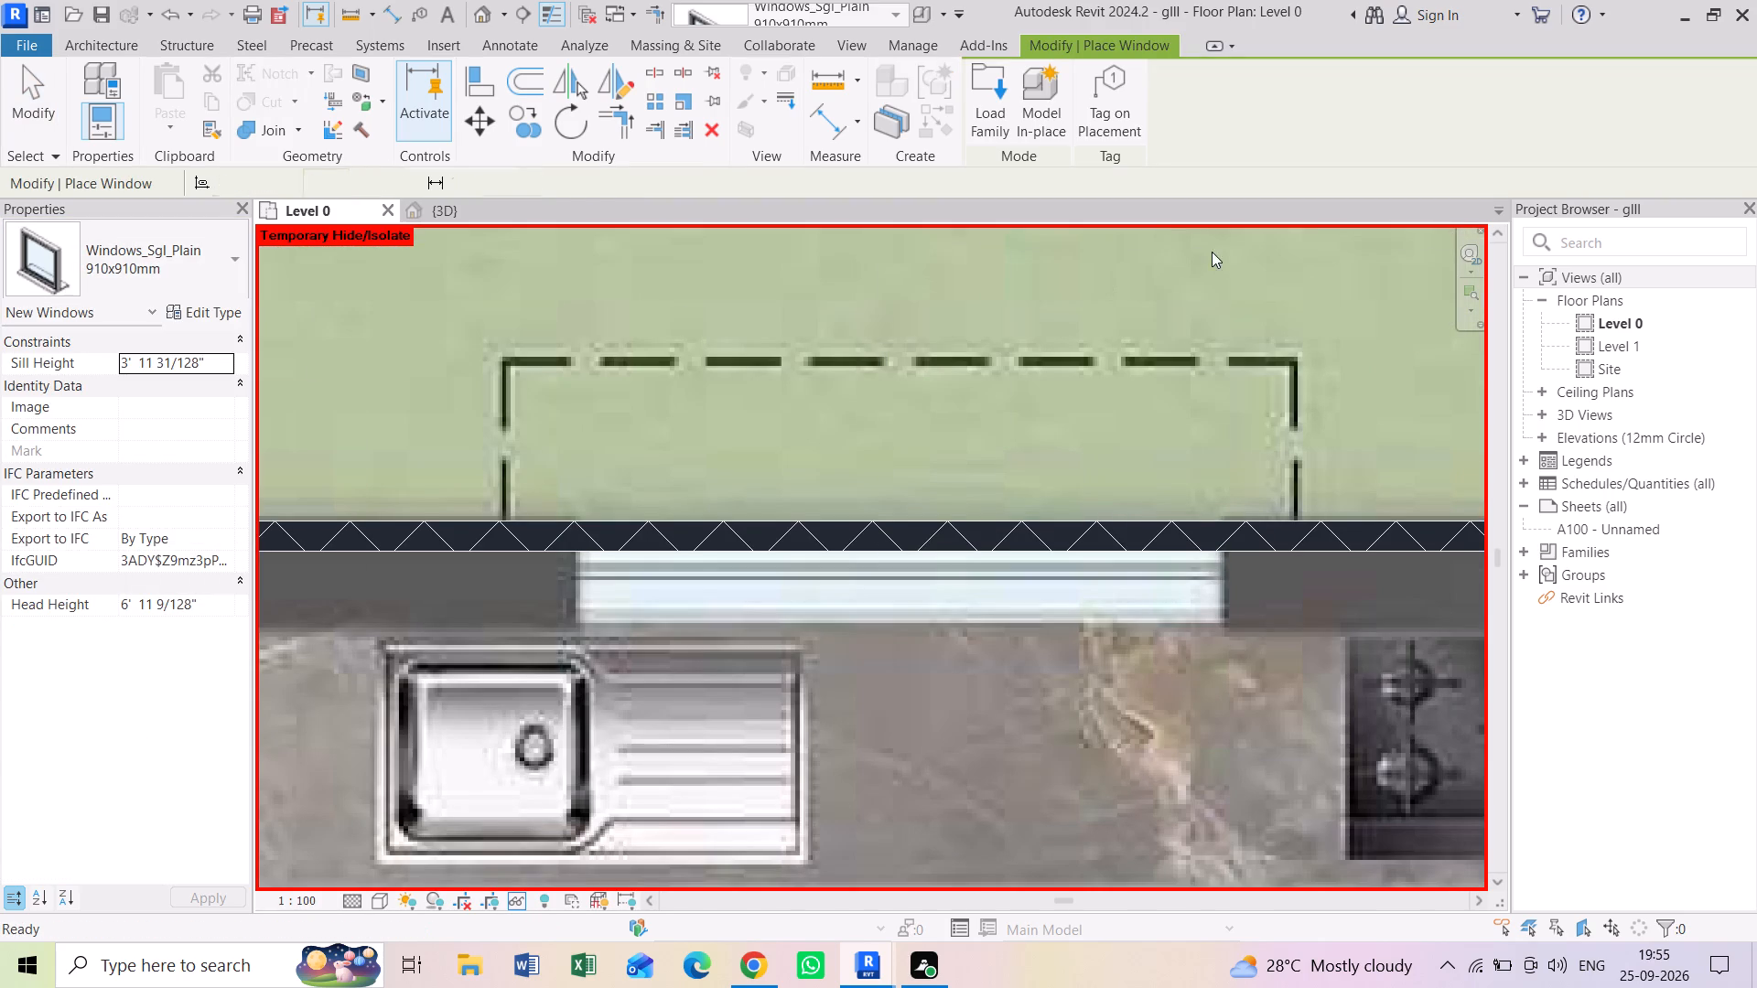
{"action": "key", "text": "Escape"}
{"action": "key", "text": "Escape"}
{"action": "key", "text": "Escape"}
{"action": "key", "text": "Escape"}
Place a 16" x 24" Instance - Opening in the exterior wall at the window drawn beside the kitchen sink.
{"action": "type", "text": "cm"}
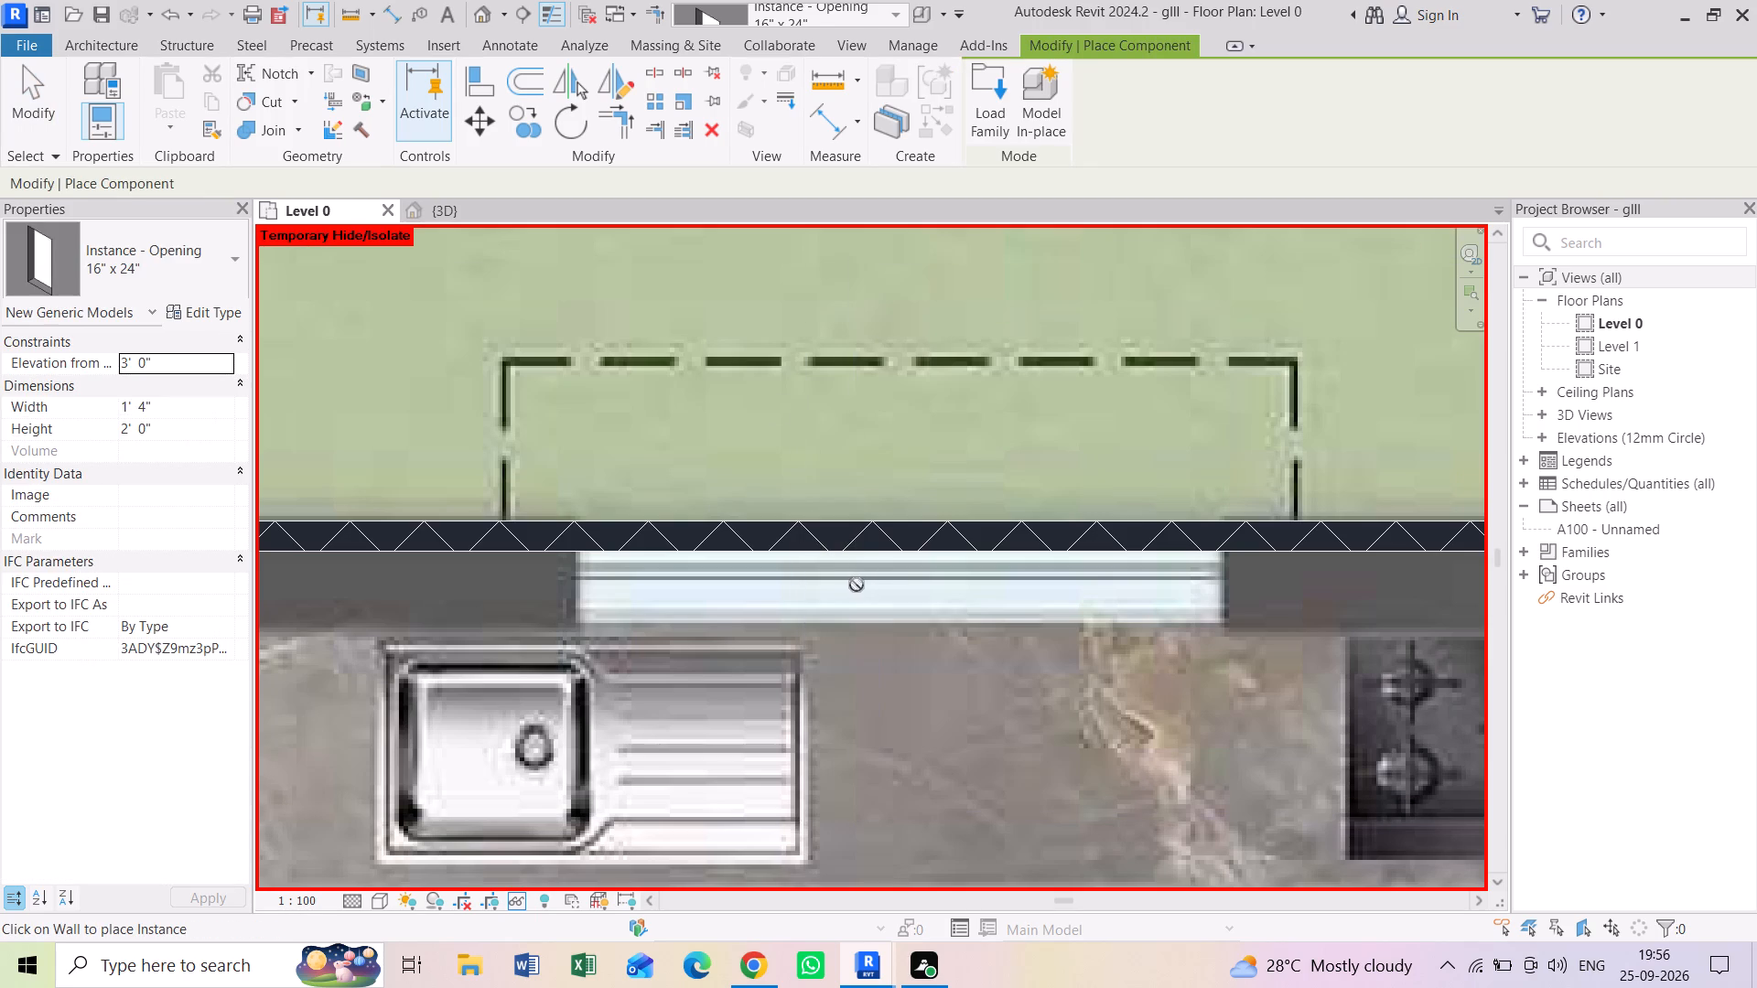
{"action": "left_click", "coordinate": [861, 556]}
{"action": "key", "text": "Escape"}
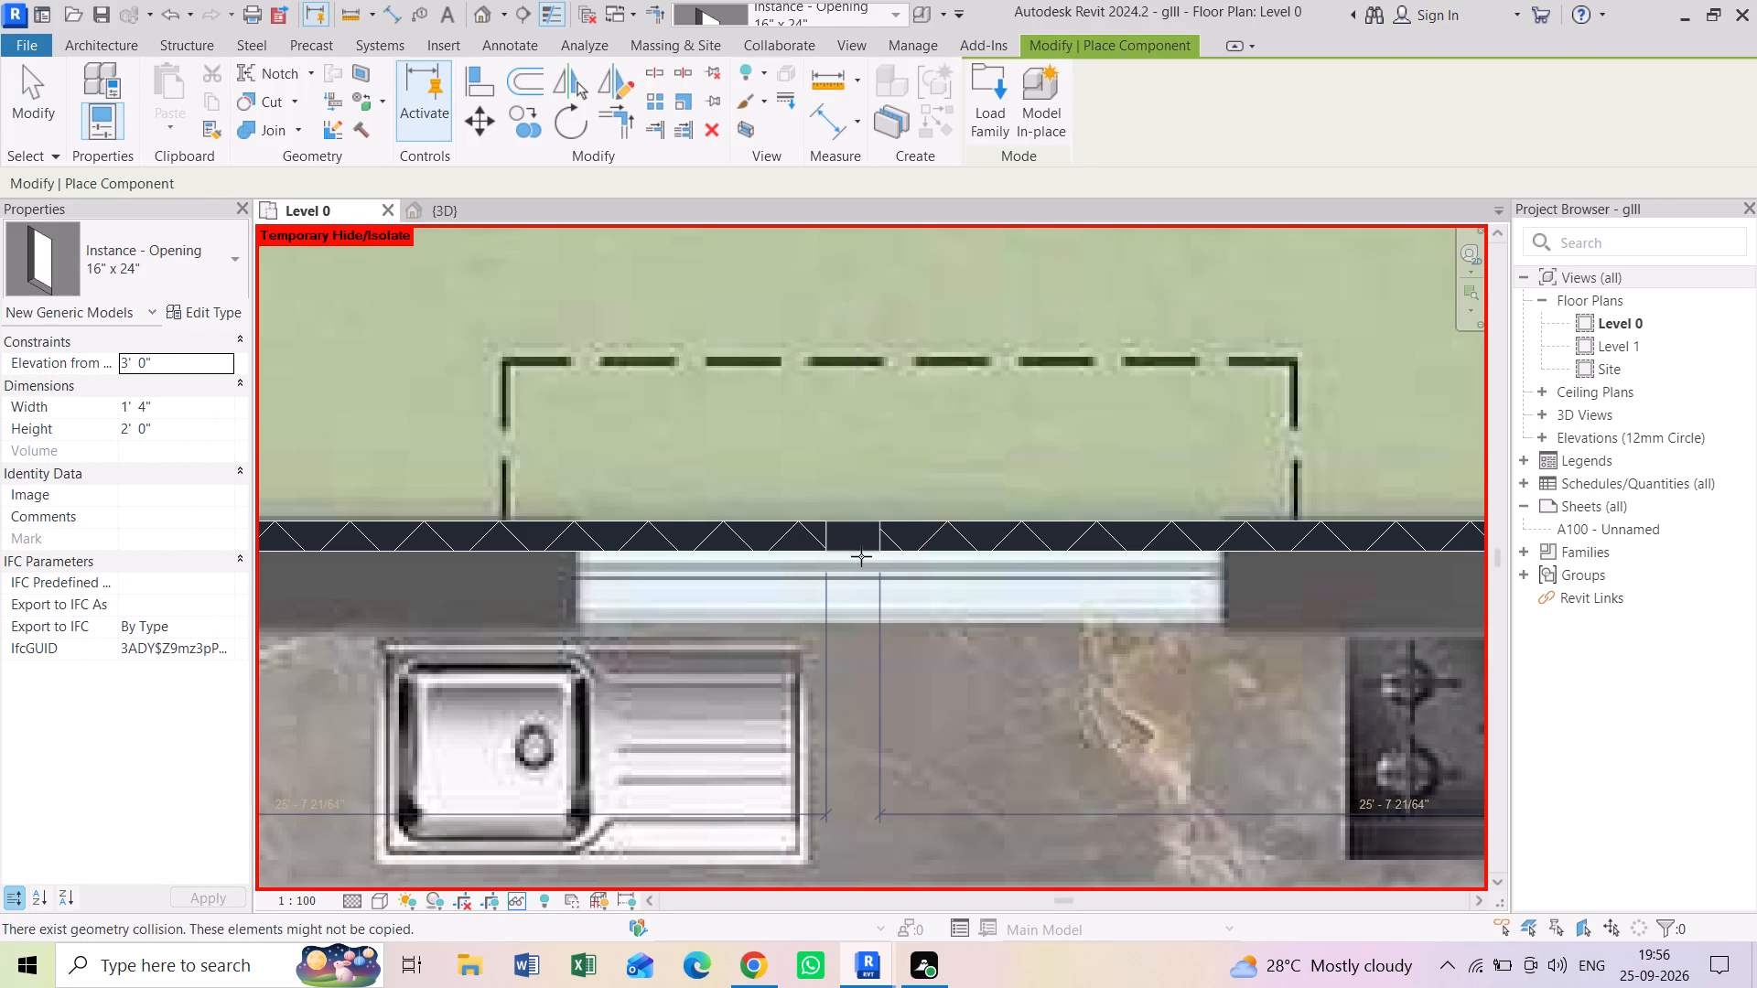
Stretch the opening by the kitchen sink to about 9' 1" wide, set its height to 5' 0", and check it in 3D.
{"action": "key", "text": "Escape"}
{"action": "key", "text": "Escape"}
{"action": "left_click", "coordinate": [848, 548]}
{"action": "left_click_drag", "start_coordinate": [822, 535], "coordinate": [697, 569]}
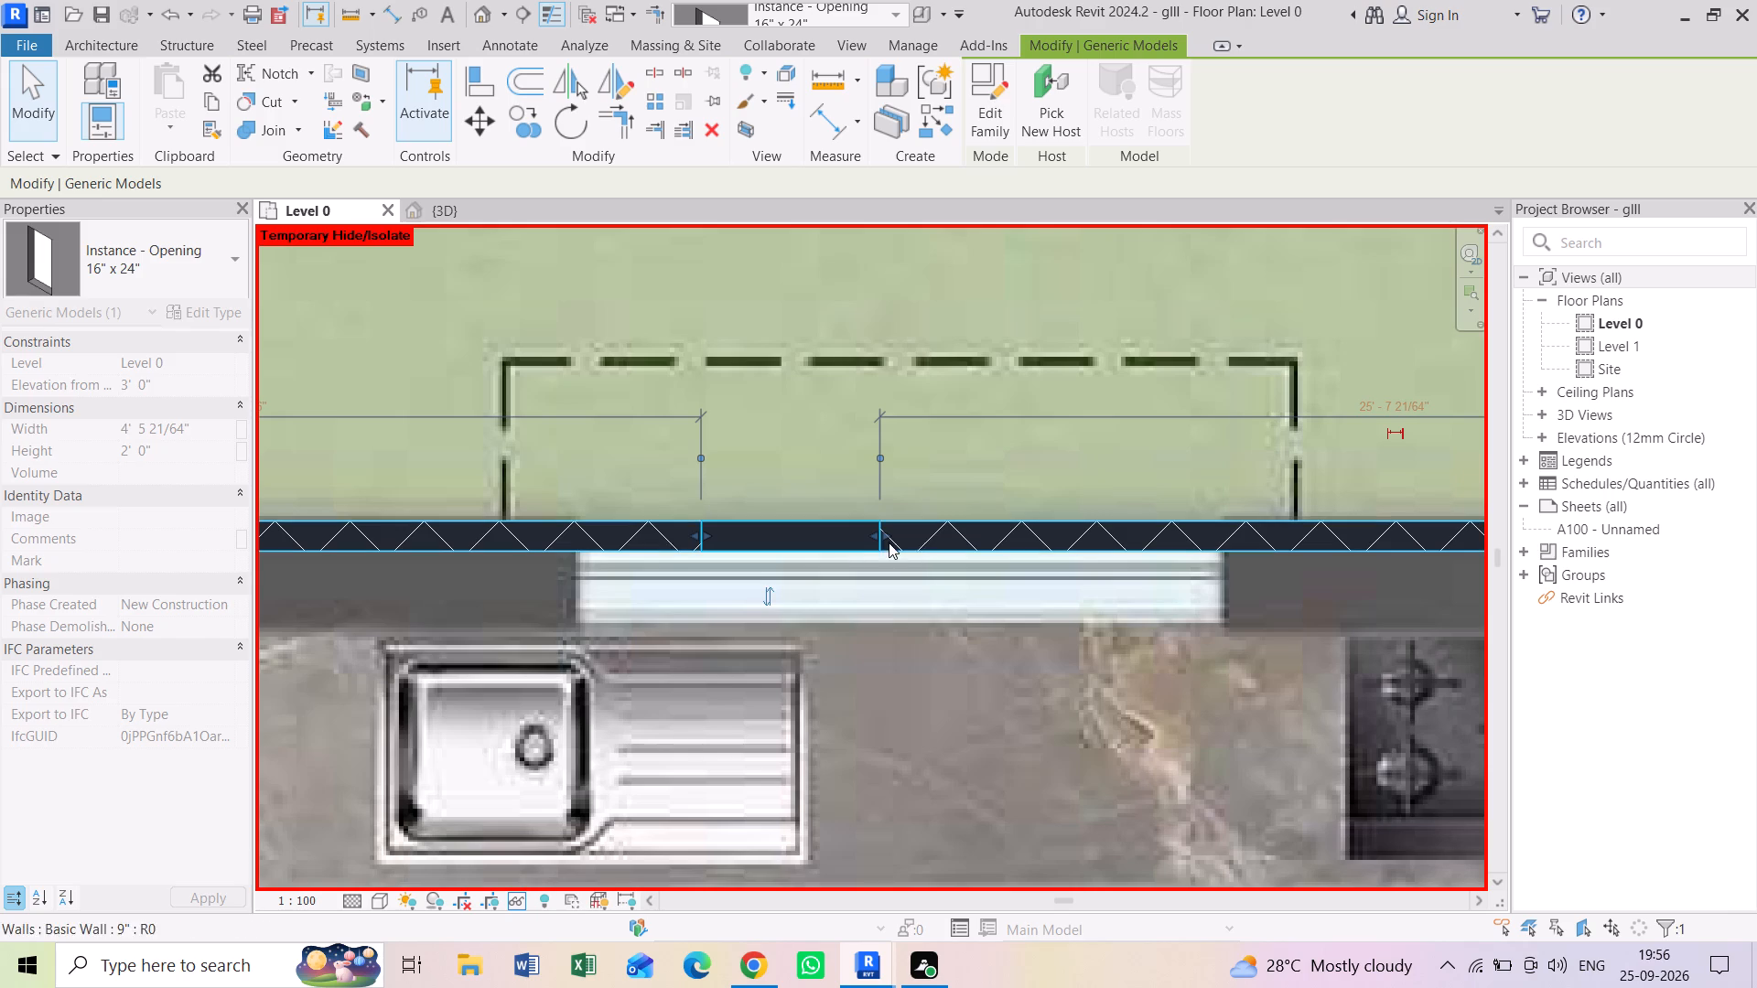
{"action": "left_click_drag", "start_coordinate": [889, 535], "coordinate": [1058, 544]}
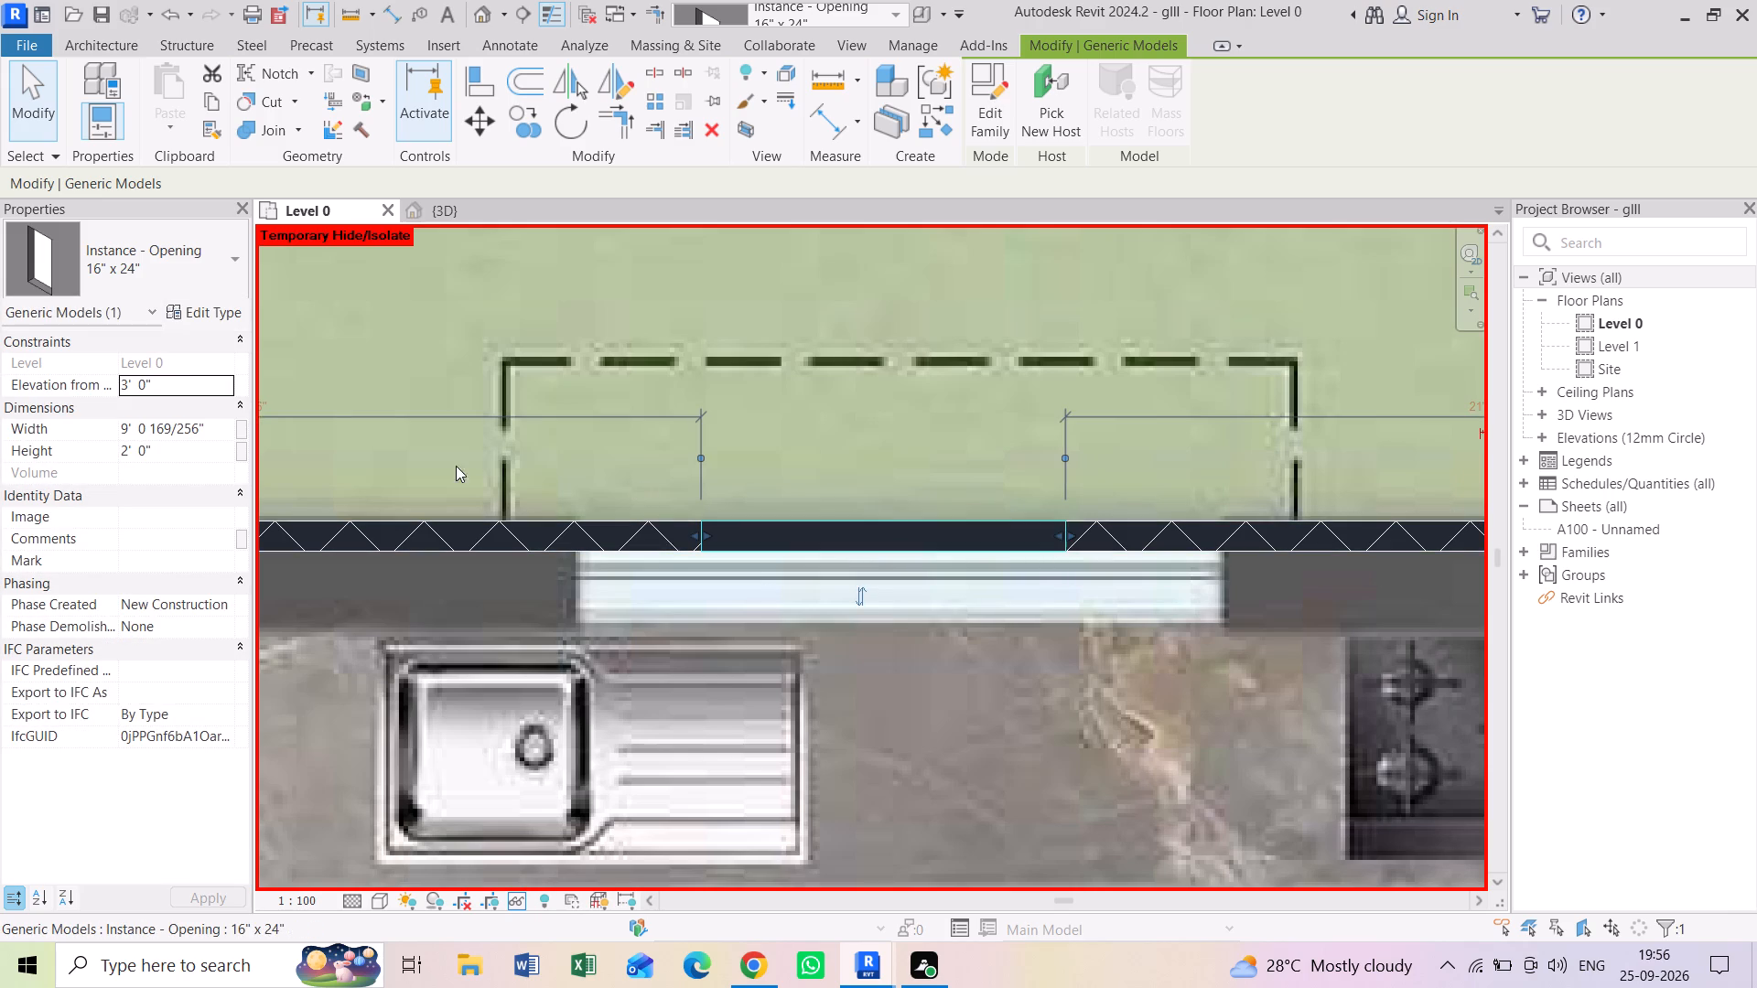
{"action": "left_click", "coordinate": [175, 446]}
{"action": "key", "text": "5"}
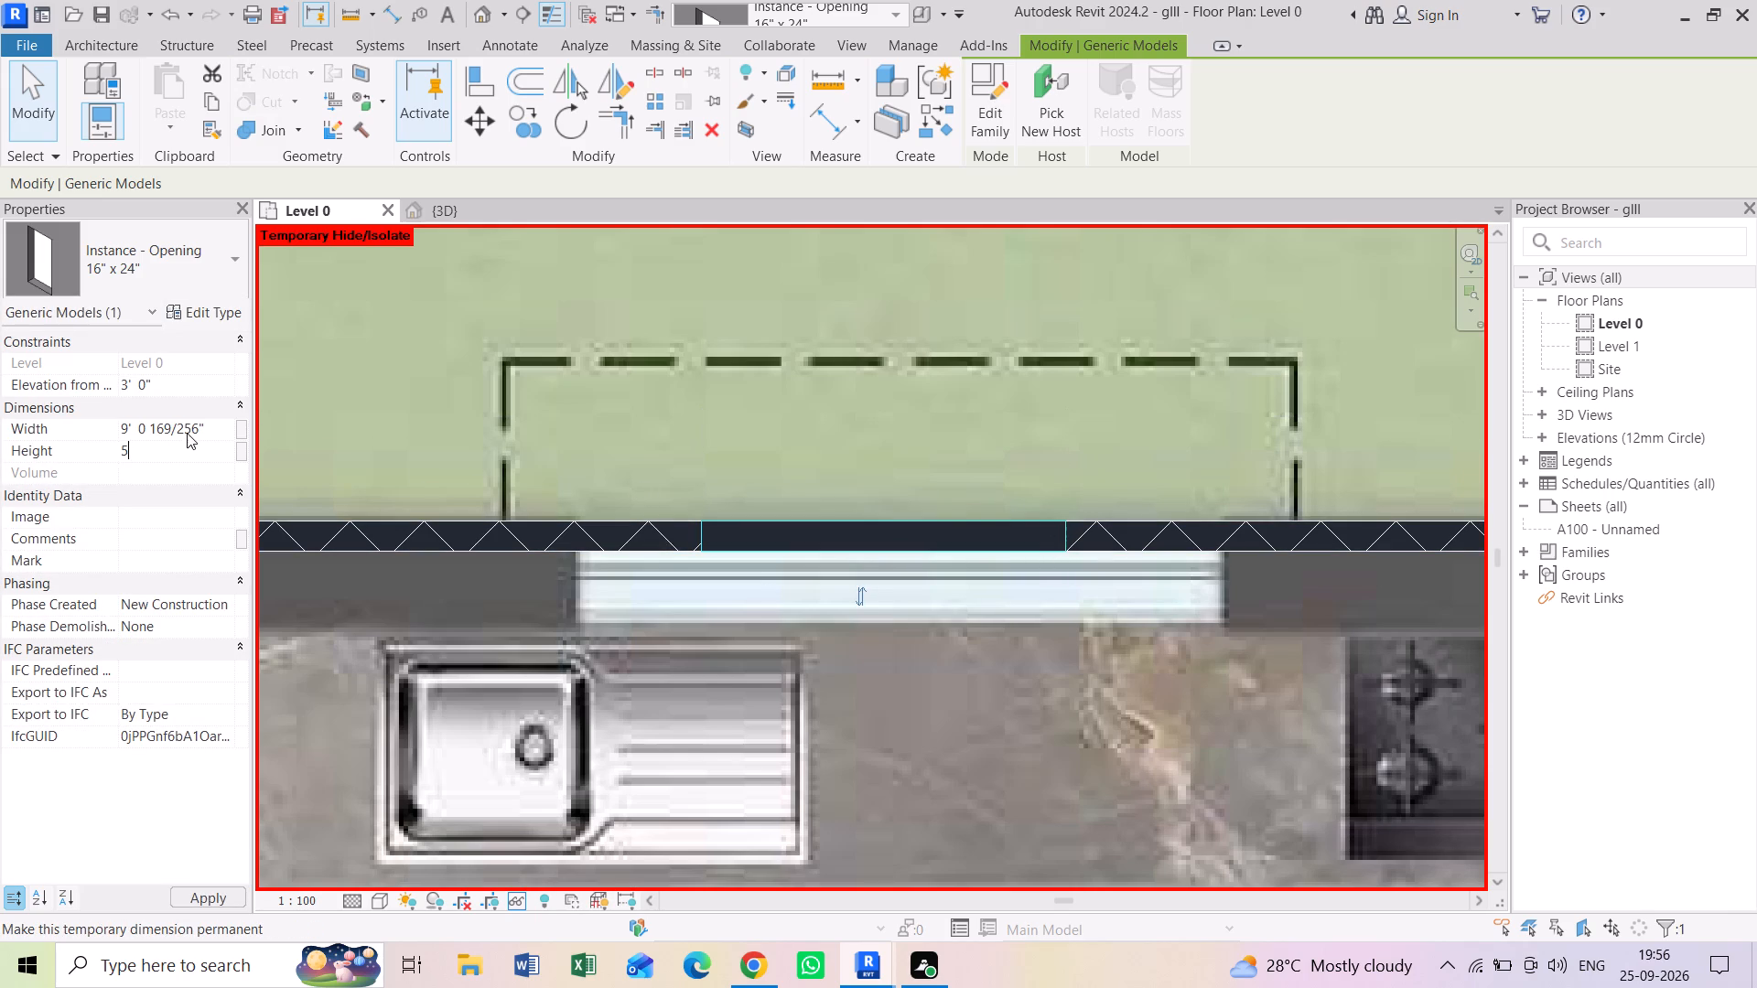
{"action": "key", "text": "apostrophe"}
{"action": "key", "text": "Return"}
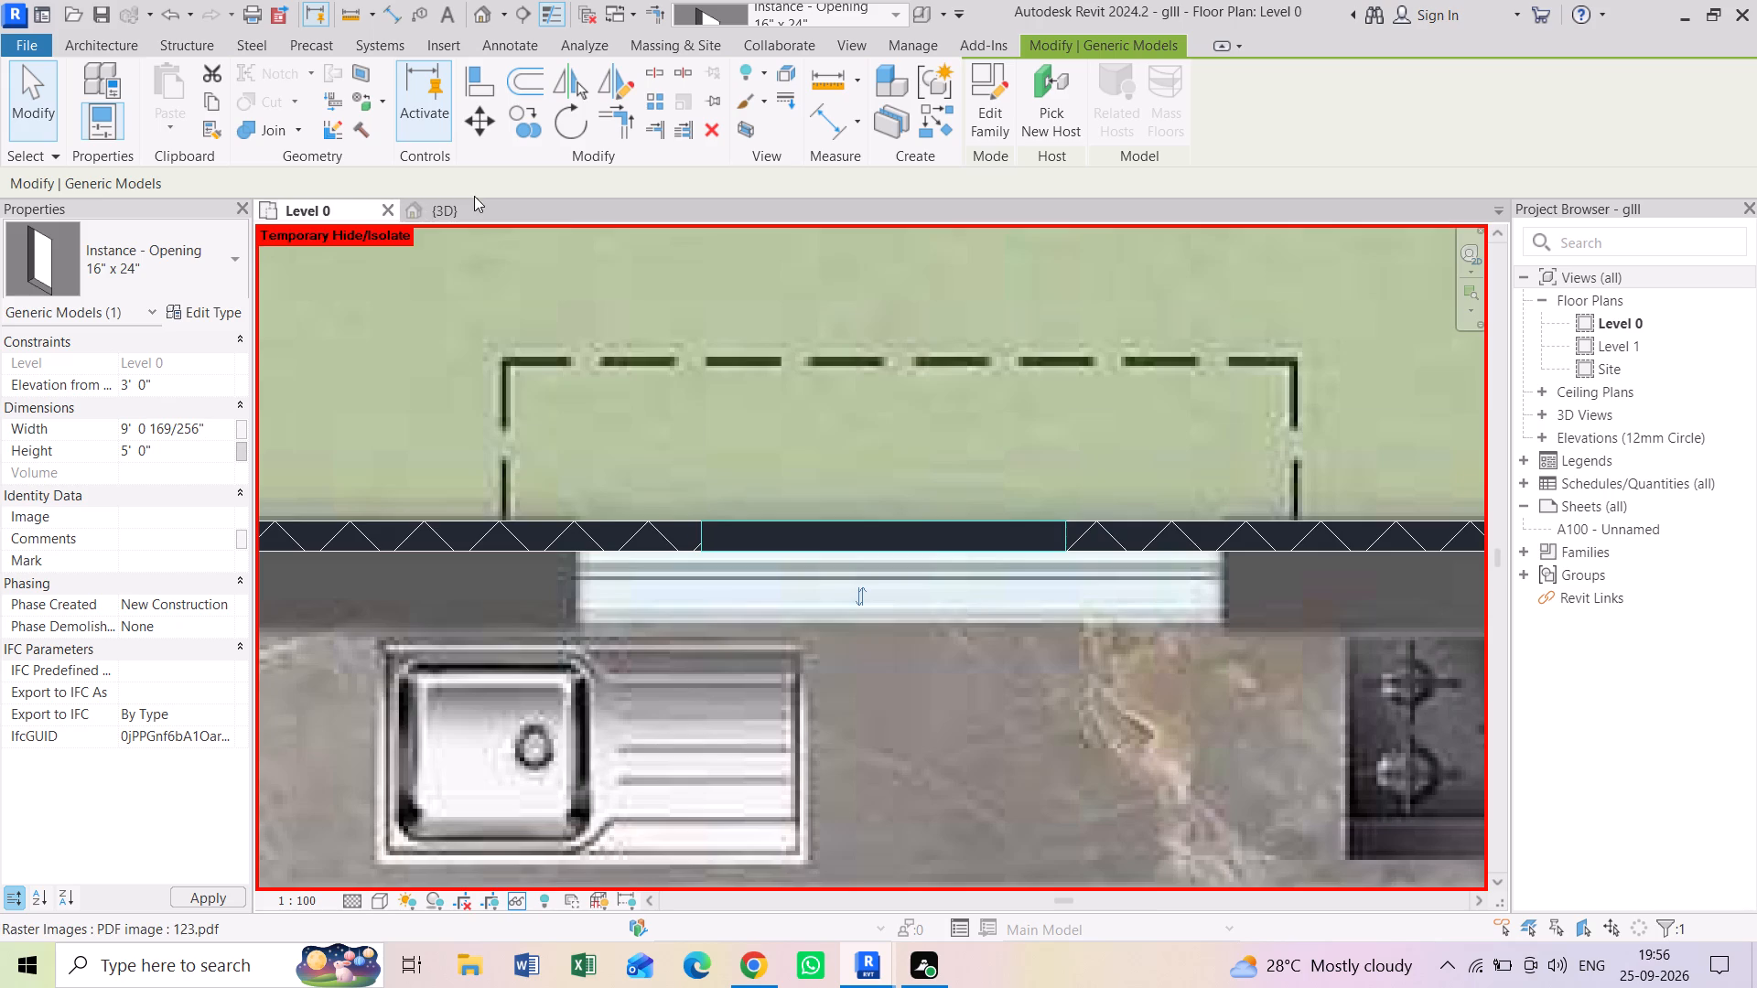
{"action": "left_click", "coordinate": [462, 199]}
{"action": "scroll", "coordinate": [796, 531], "scroll_direction": "down", "scroll_amount": 2}
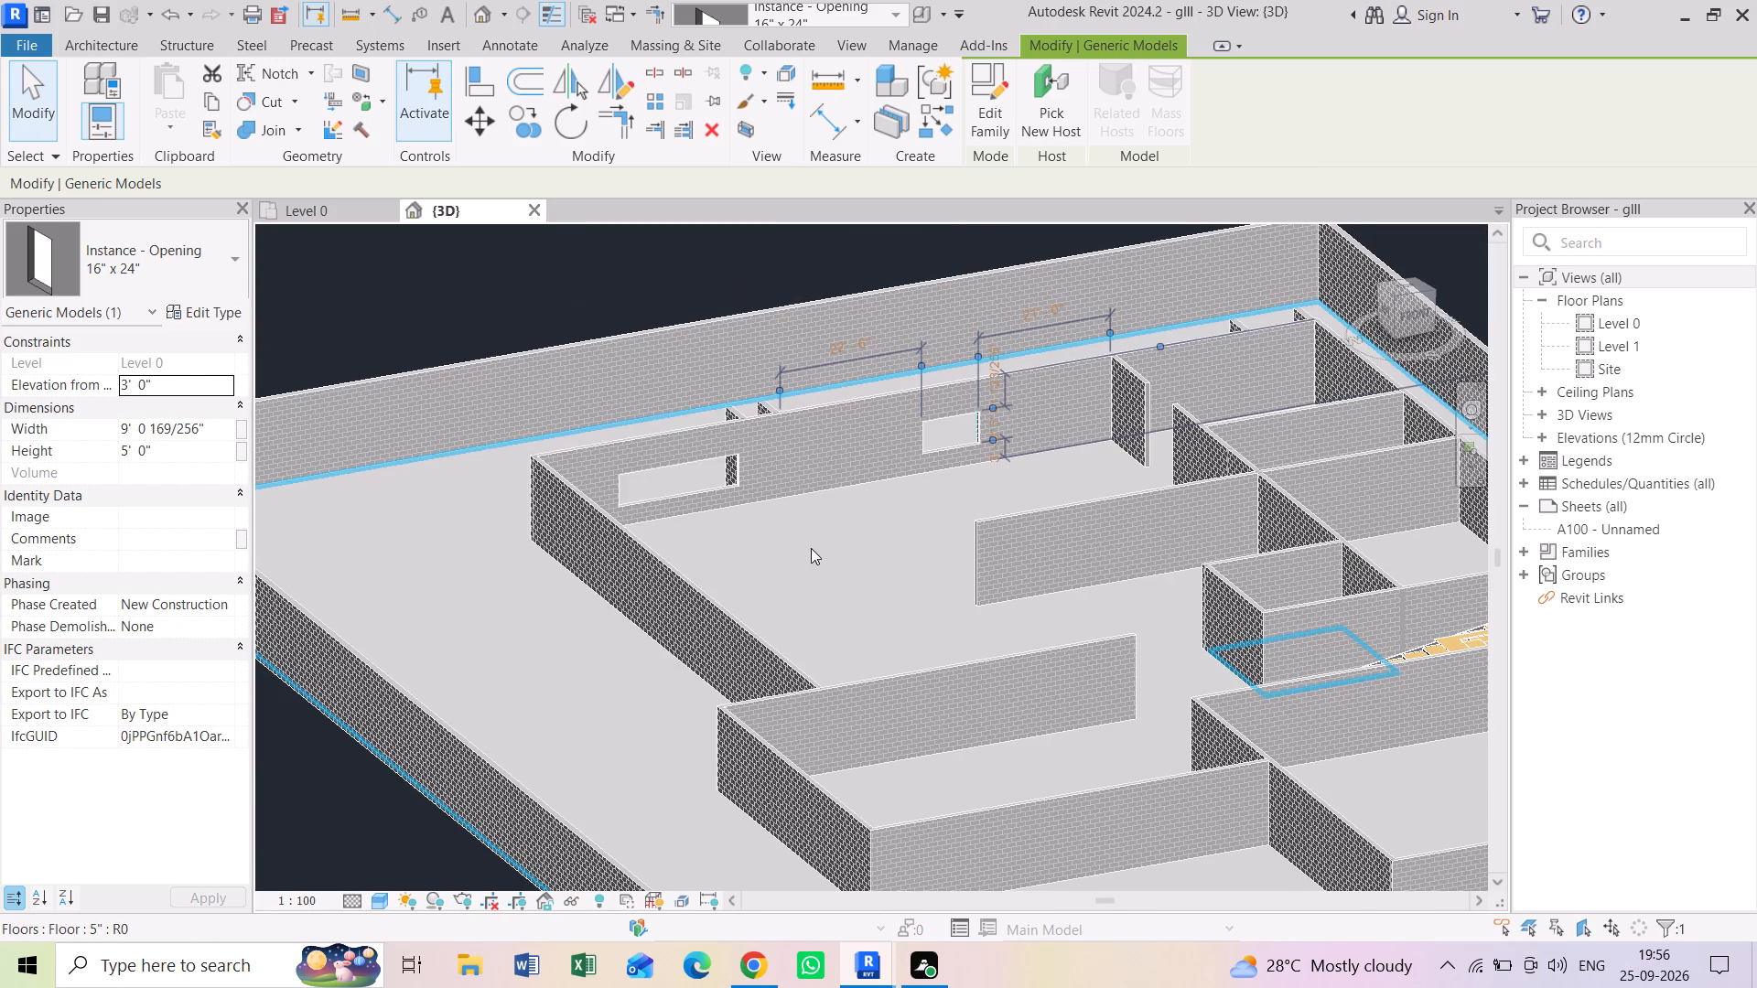
{"action": "left_click", "coordinate": [307, 209]}
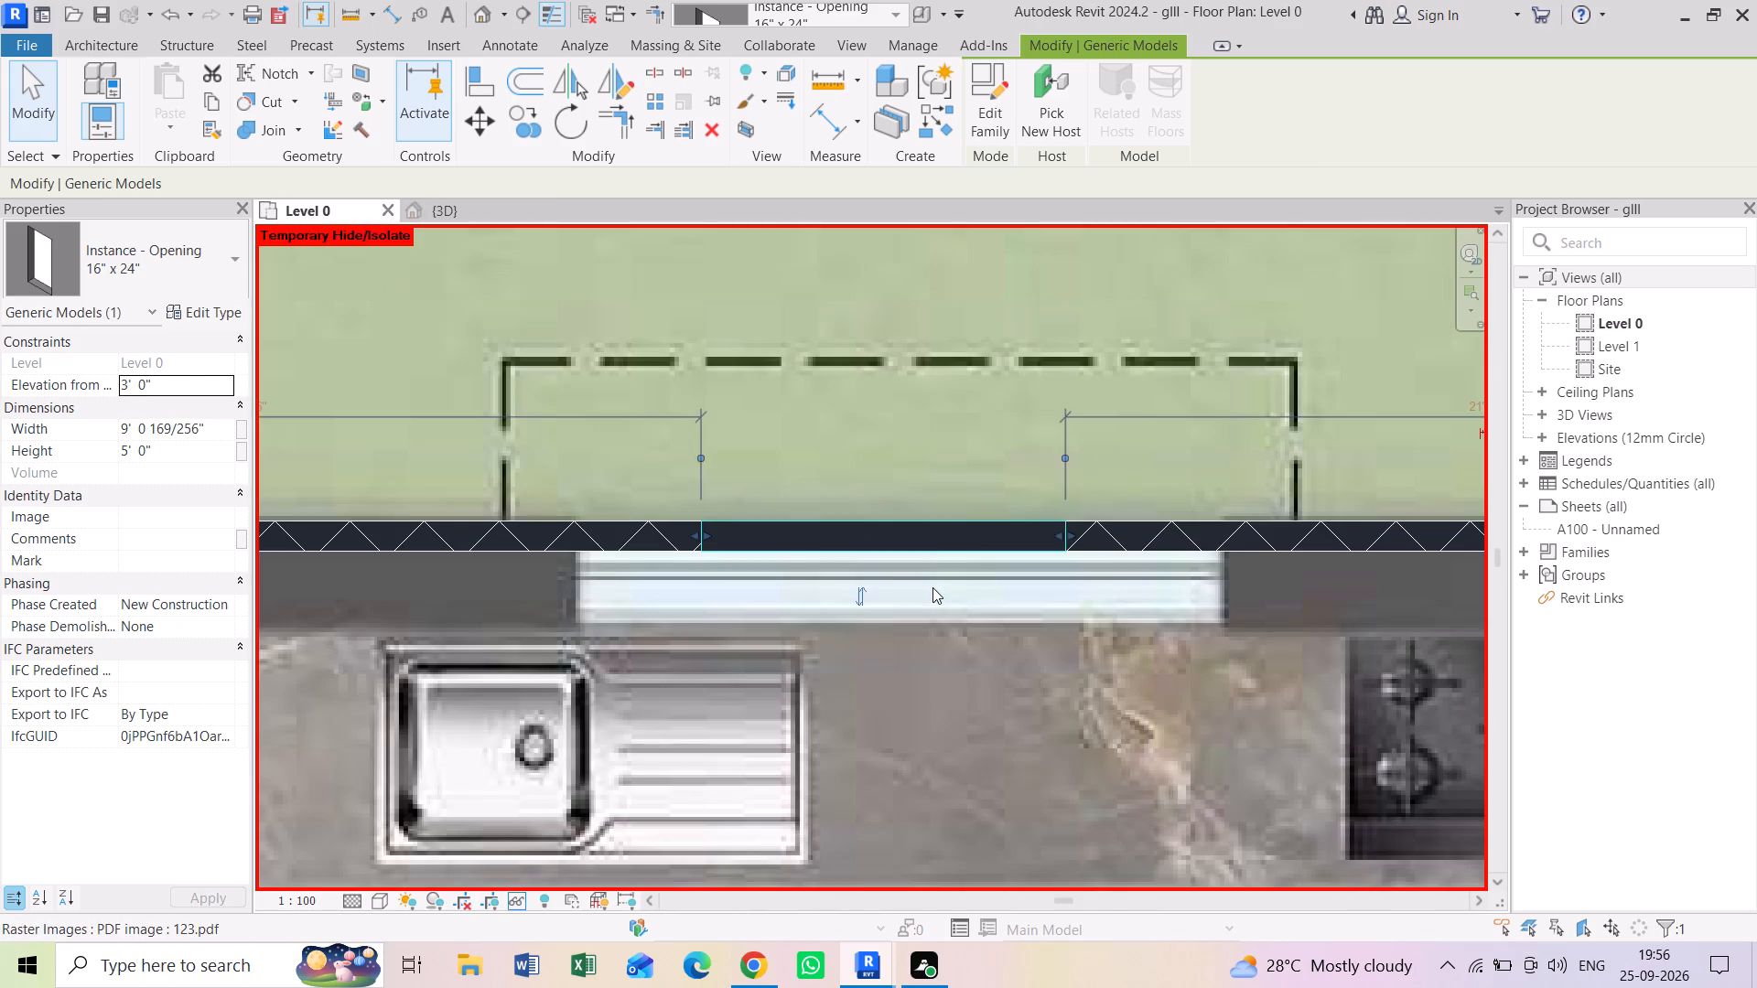
{"action": "key", "text": "Escape"}
Place a 16" x 24" Instance - Opening in the exterior wall at the window drawn in the Servent Room.
{"action": "scroll", "coordinate": [973, 585], "scroll_direction": "down", "scroll_amount": 4}
{"action": "middle_click_drag", "start_coordinate": [1140, 573], "coordinate": [736, 553]}
{"action": "scroll", "coordinate": [802, 516], "scroll_direction": "down", "scroll_amount": 5}
{"action": "middle_click_drag", "start_coordinate": [1064, 589], "coordinate": [691, 511]}
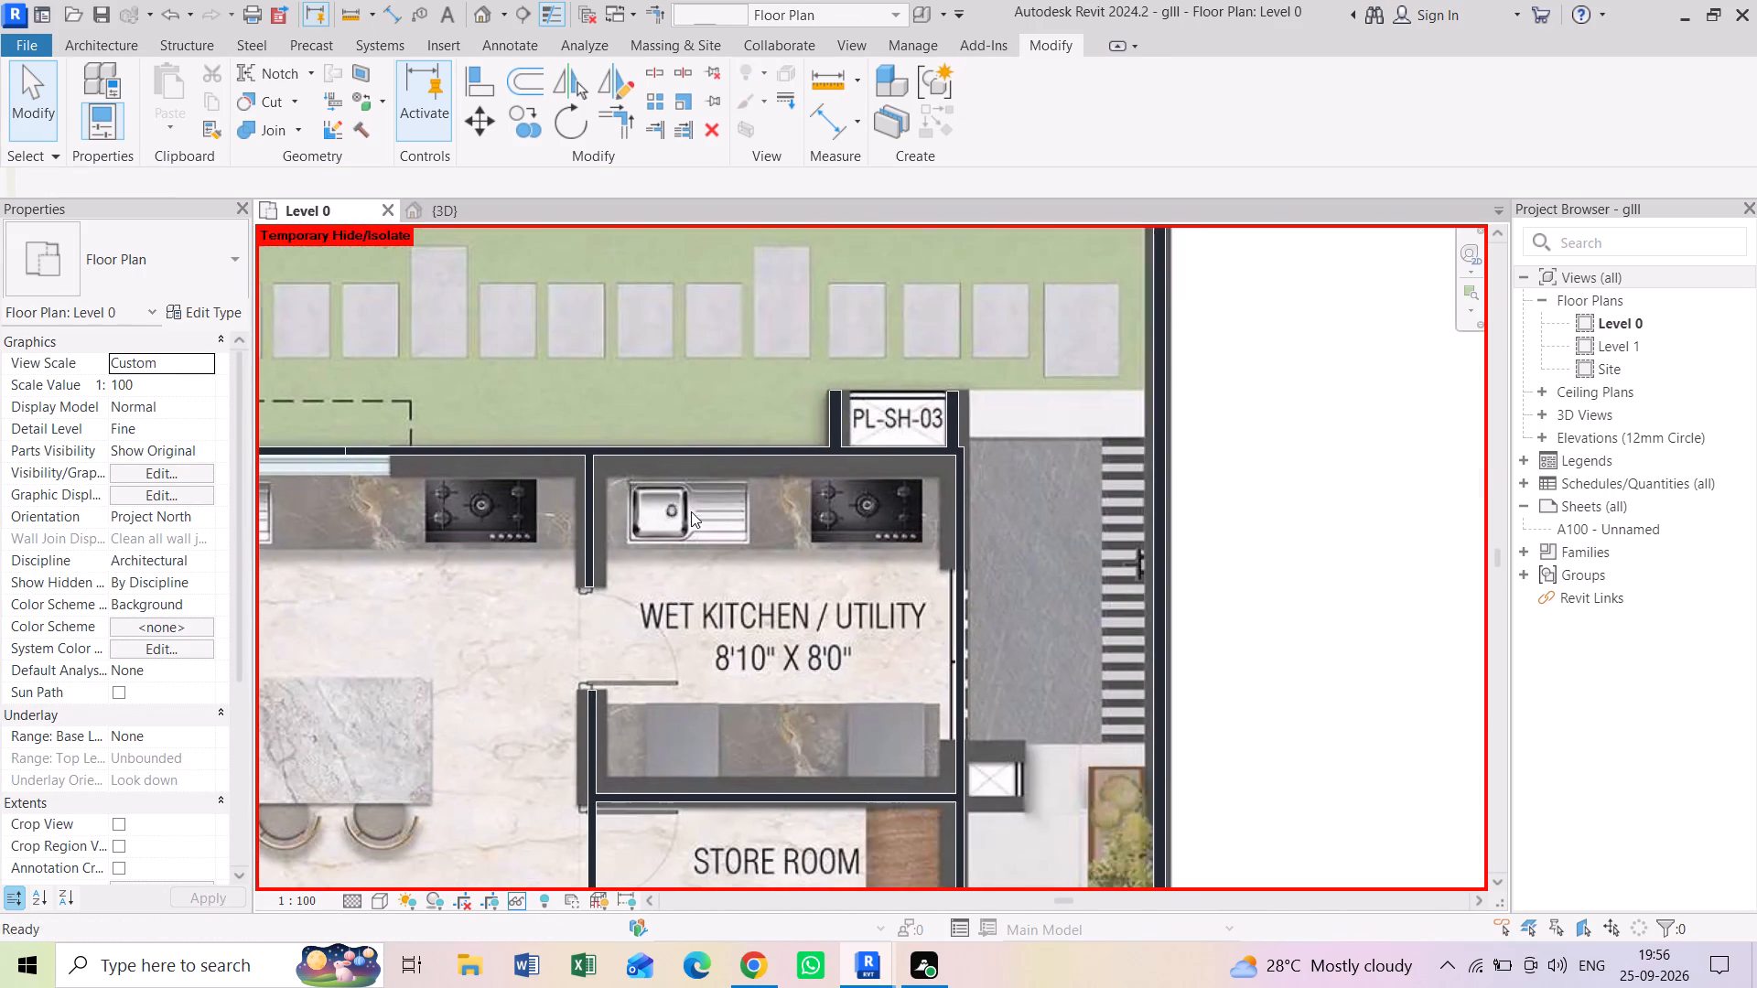
{"action": "middle_click_drag", "start_coordinate": [979, 566], "coordinate": [984, 432]}
{"action": "middle_click_drag", "start_coordinate": [962, 628], "coordinate": [1051, 353]}
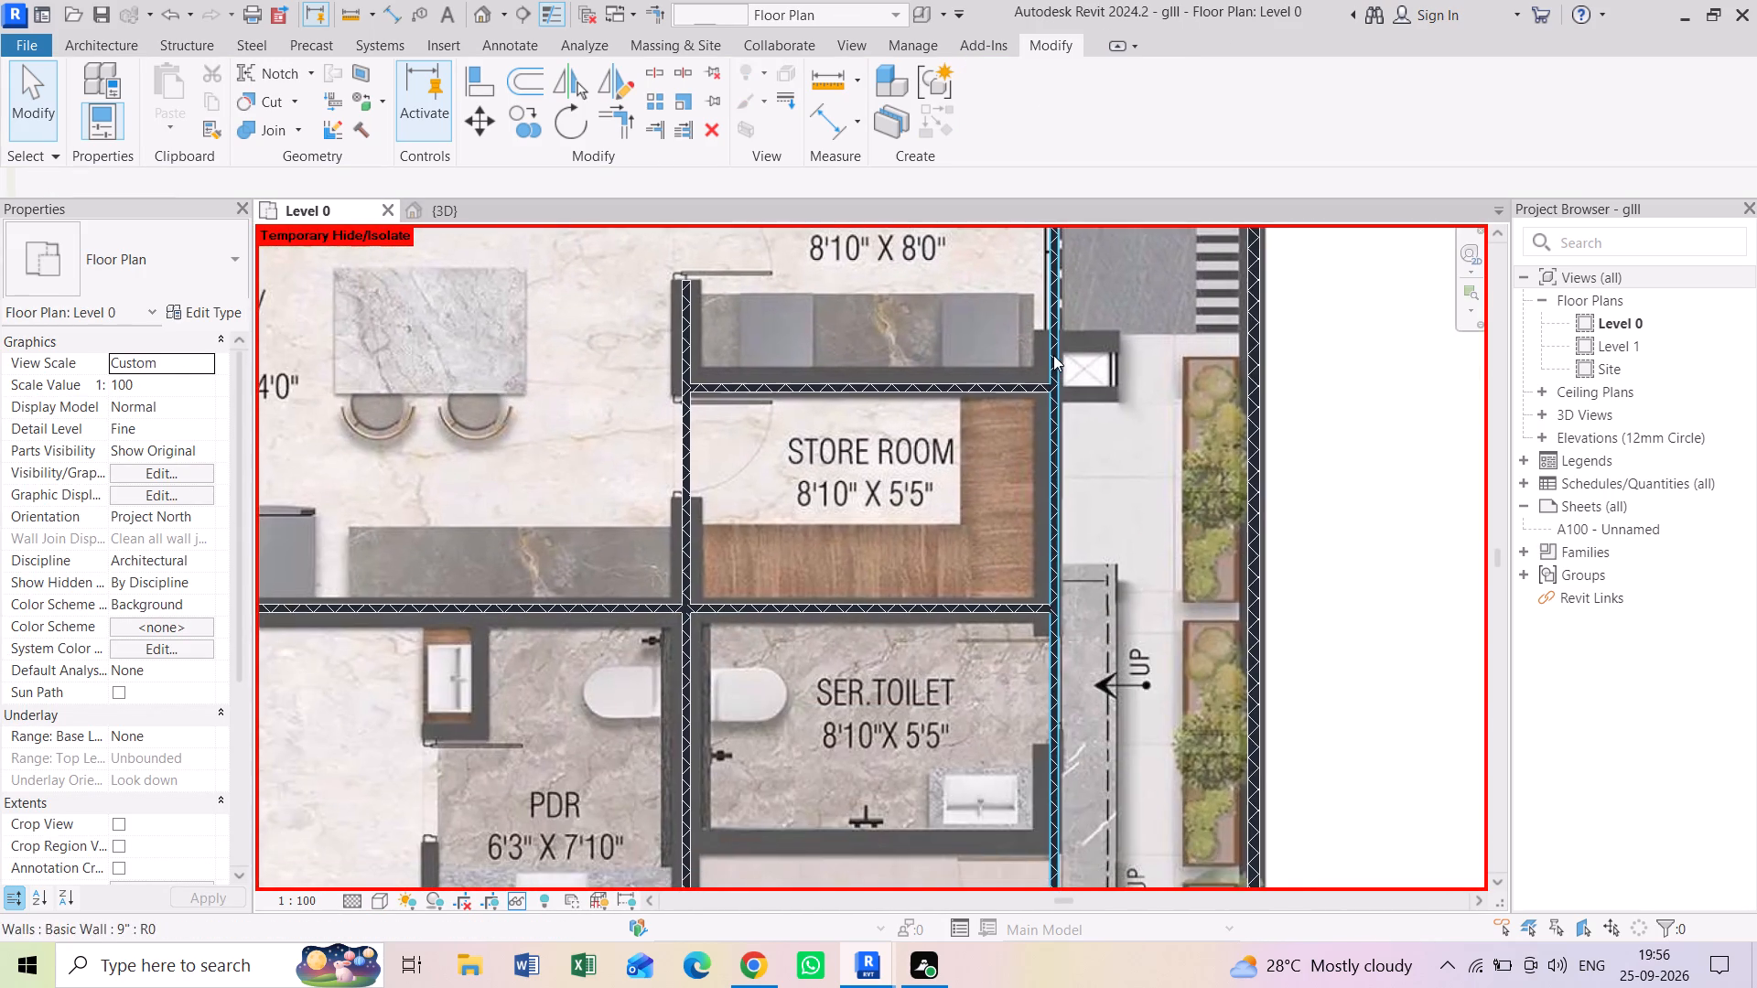
{"action": "middle_click_drag", "start_coordinate": [1107, 532], "coordinate": [1153, 301]}
{"action": "middle_click_drag", "start_coordinate": [1155, 584], "coordinate": [1144, 371]}
{"action": "scroll", "coordinate": [1098, 581], "scroll_direction": "up", "scroll_amount": 6}
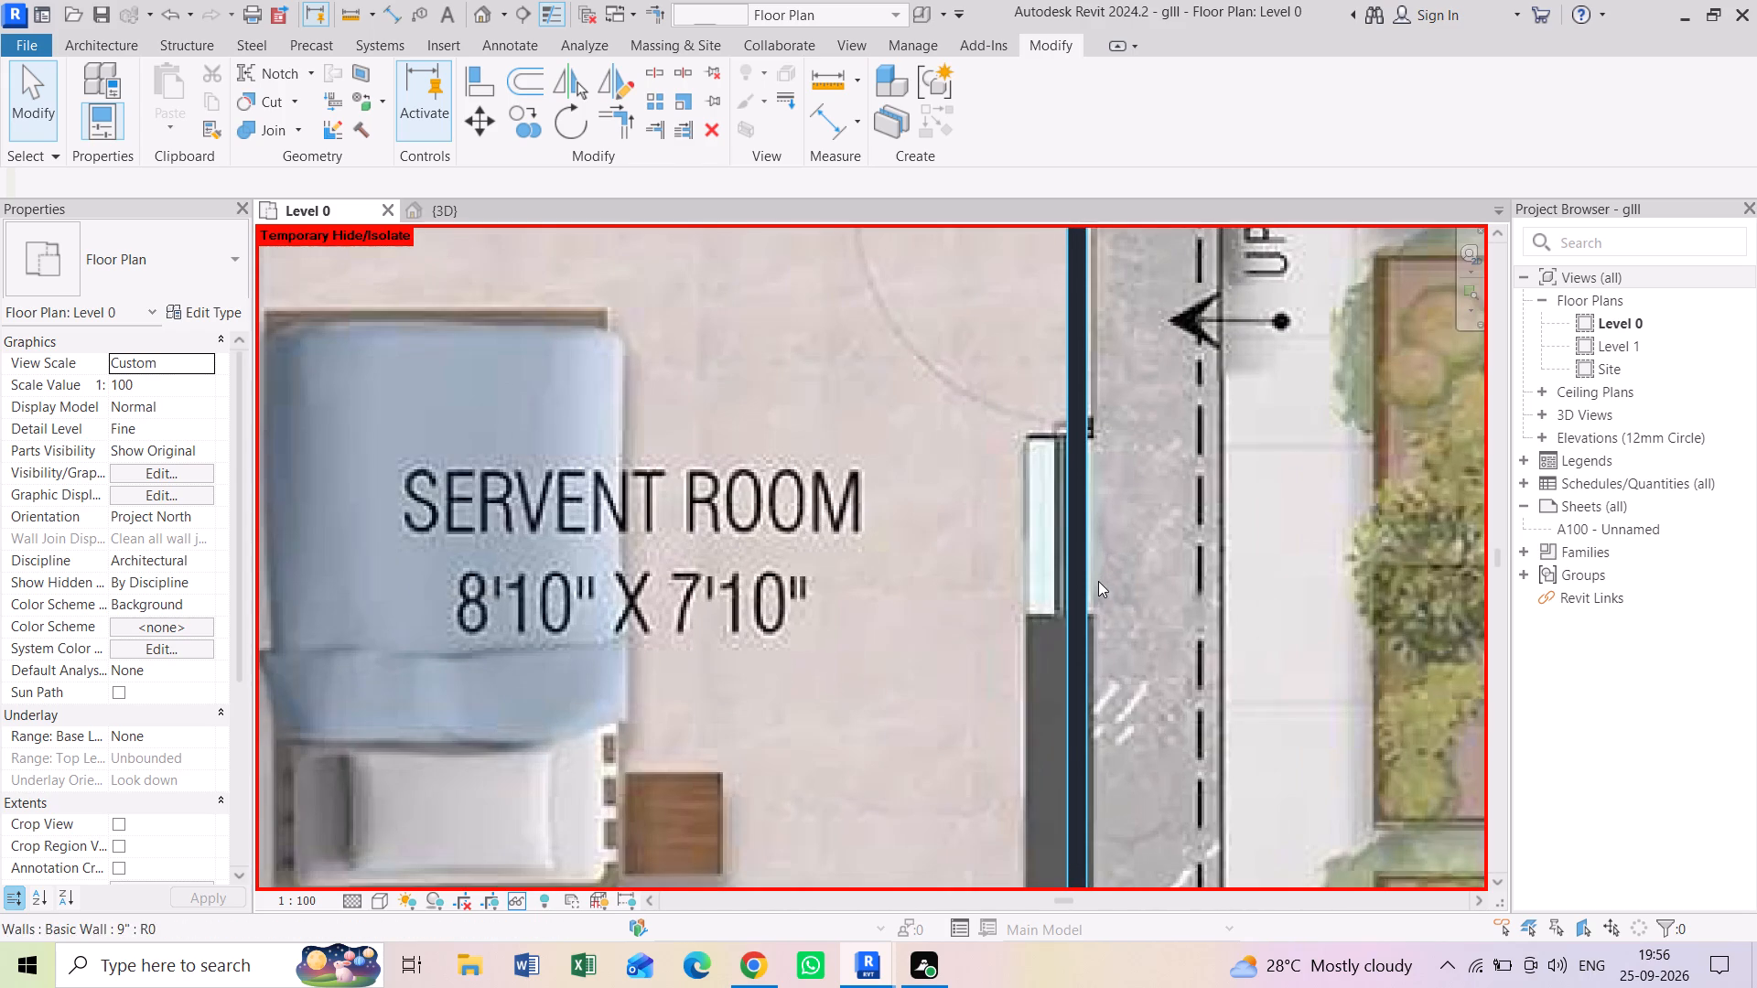
{"action": "scroll", "coordinate": [1098, 581], "scroll_direction": "down", "scroll_amount": 6}
{"action": "scroll", "coordinate": [1098, 581], "scroll_direction": "up", "scroll_amount": 6}
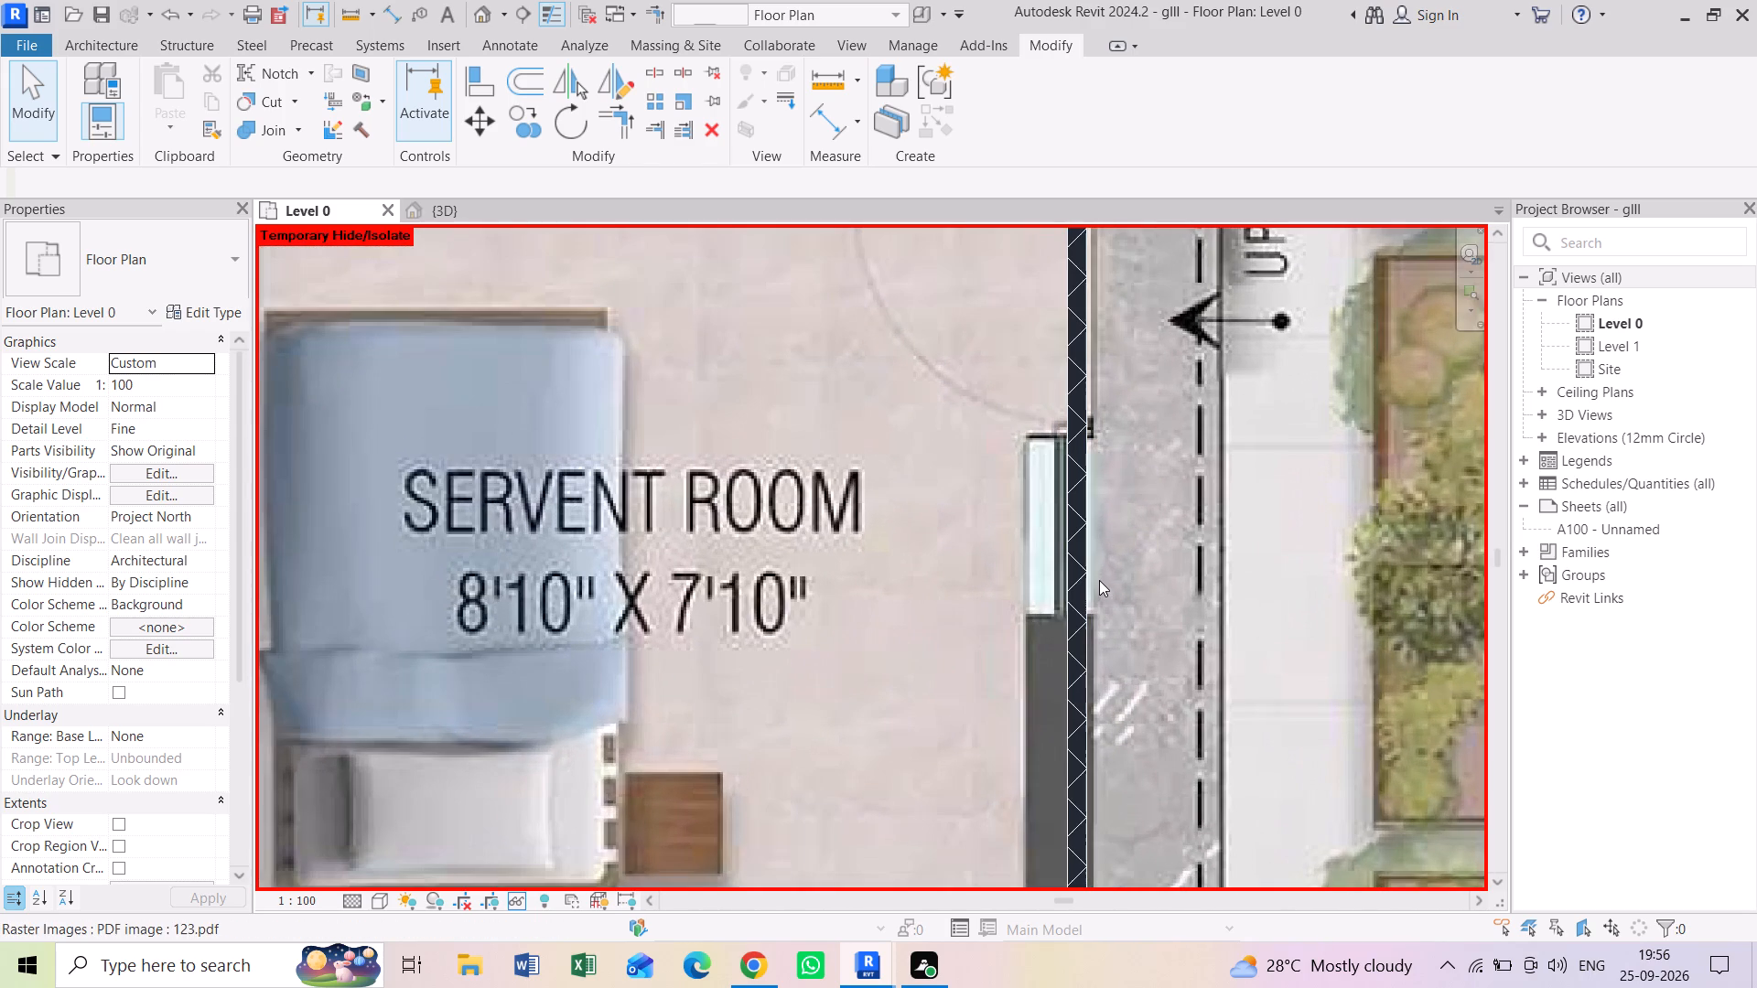
{"action": "key", "text": "c"}
{"action": "key", "text": "m"}
{"action": "scroll", "coordinate": [1083, 528], "scroll_direction": "up", "scroll_amount": 5}
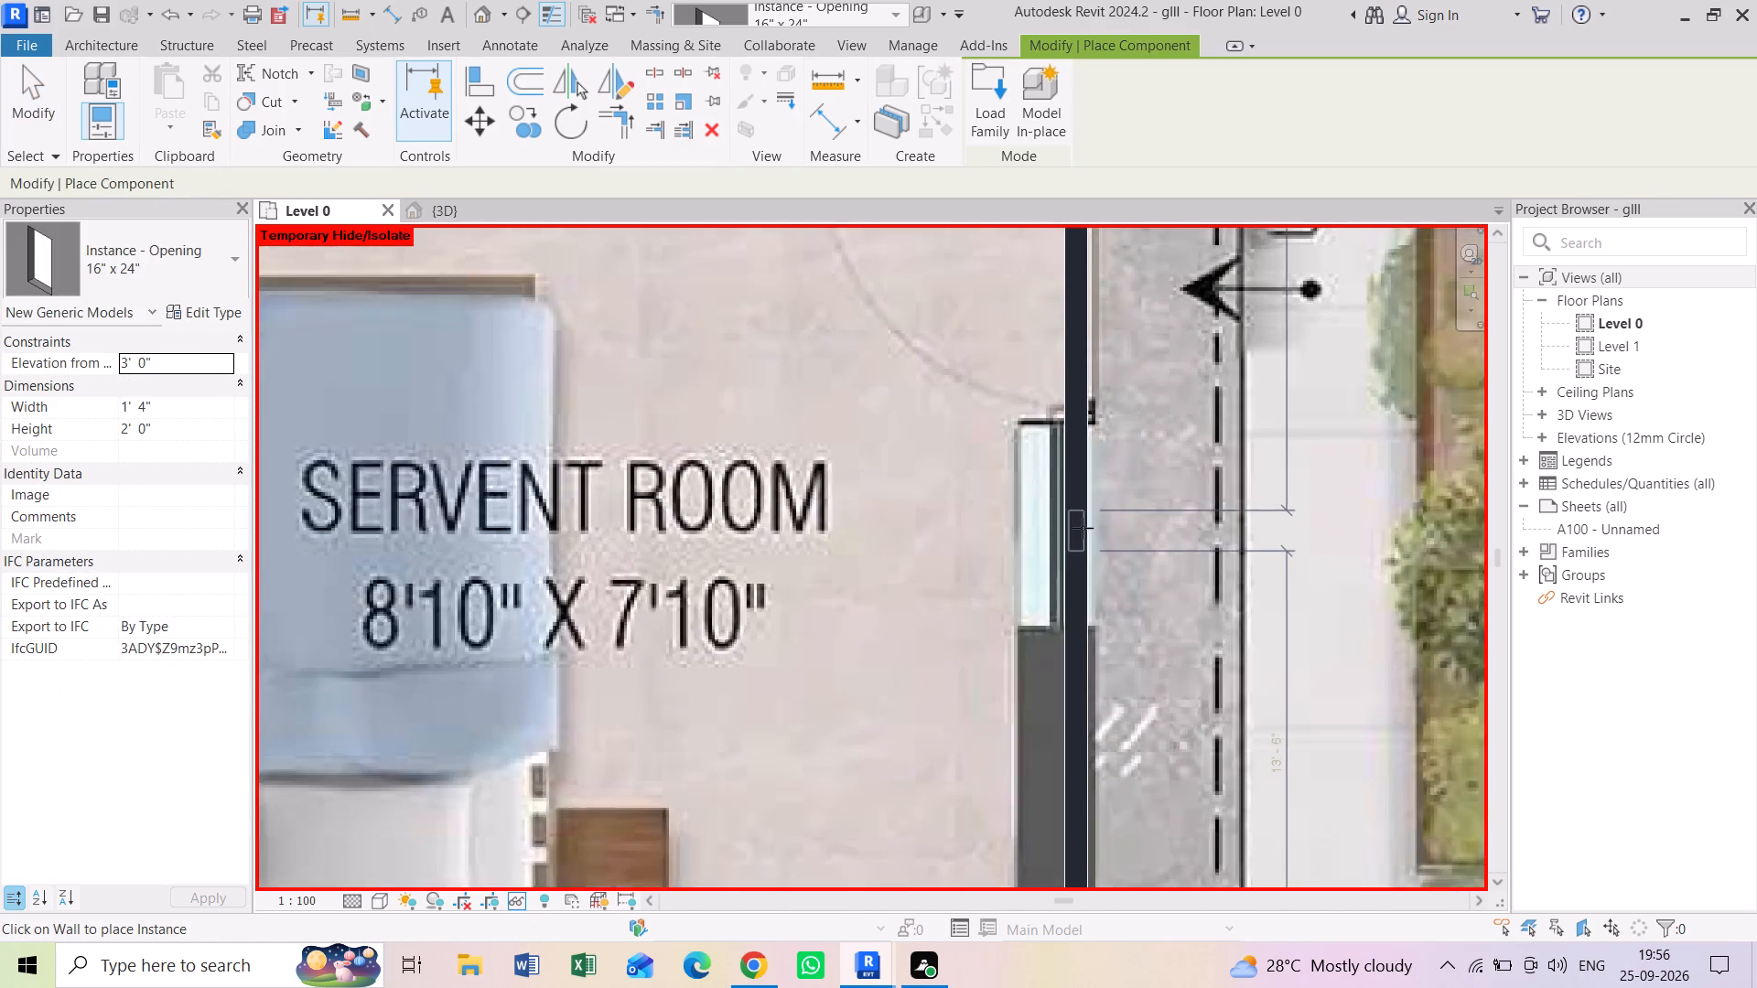
{"action": "left_click", "coordinate": [1083, 521]}
{"action": "key", "text": "Escape"}
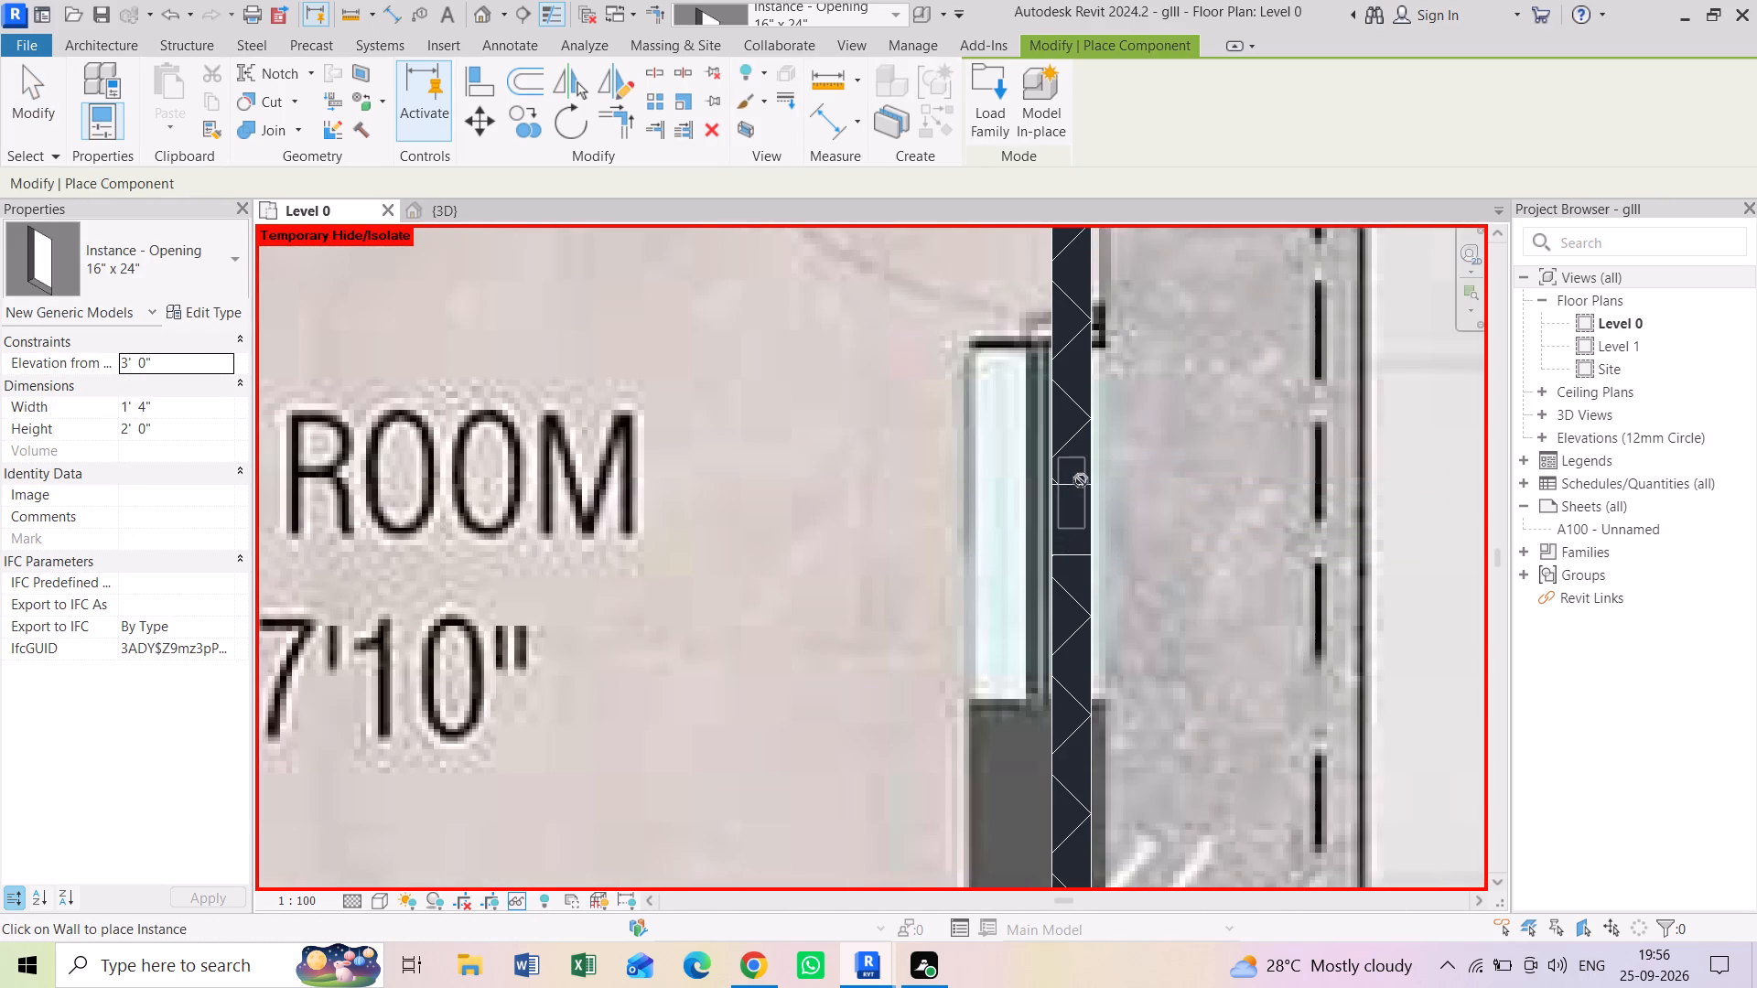
{"action": "key", "text": "Escape"}
Stretch both ends of the Servent Room opening to about 4' 6" wide and set its height to 5' 0".
{"action": "left_click", "coordinate": [1077, 486]}
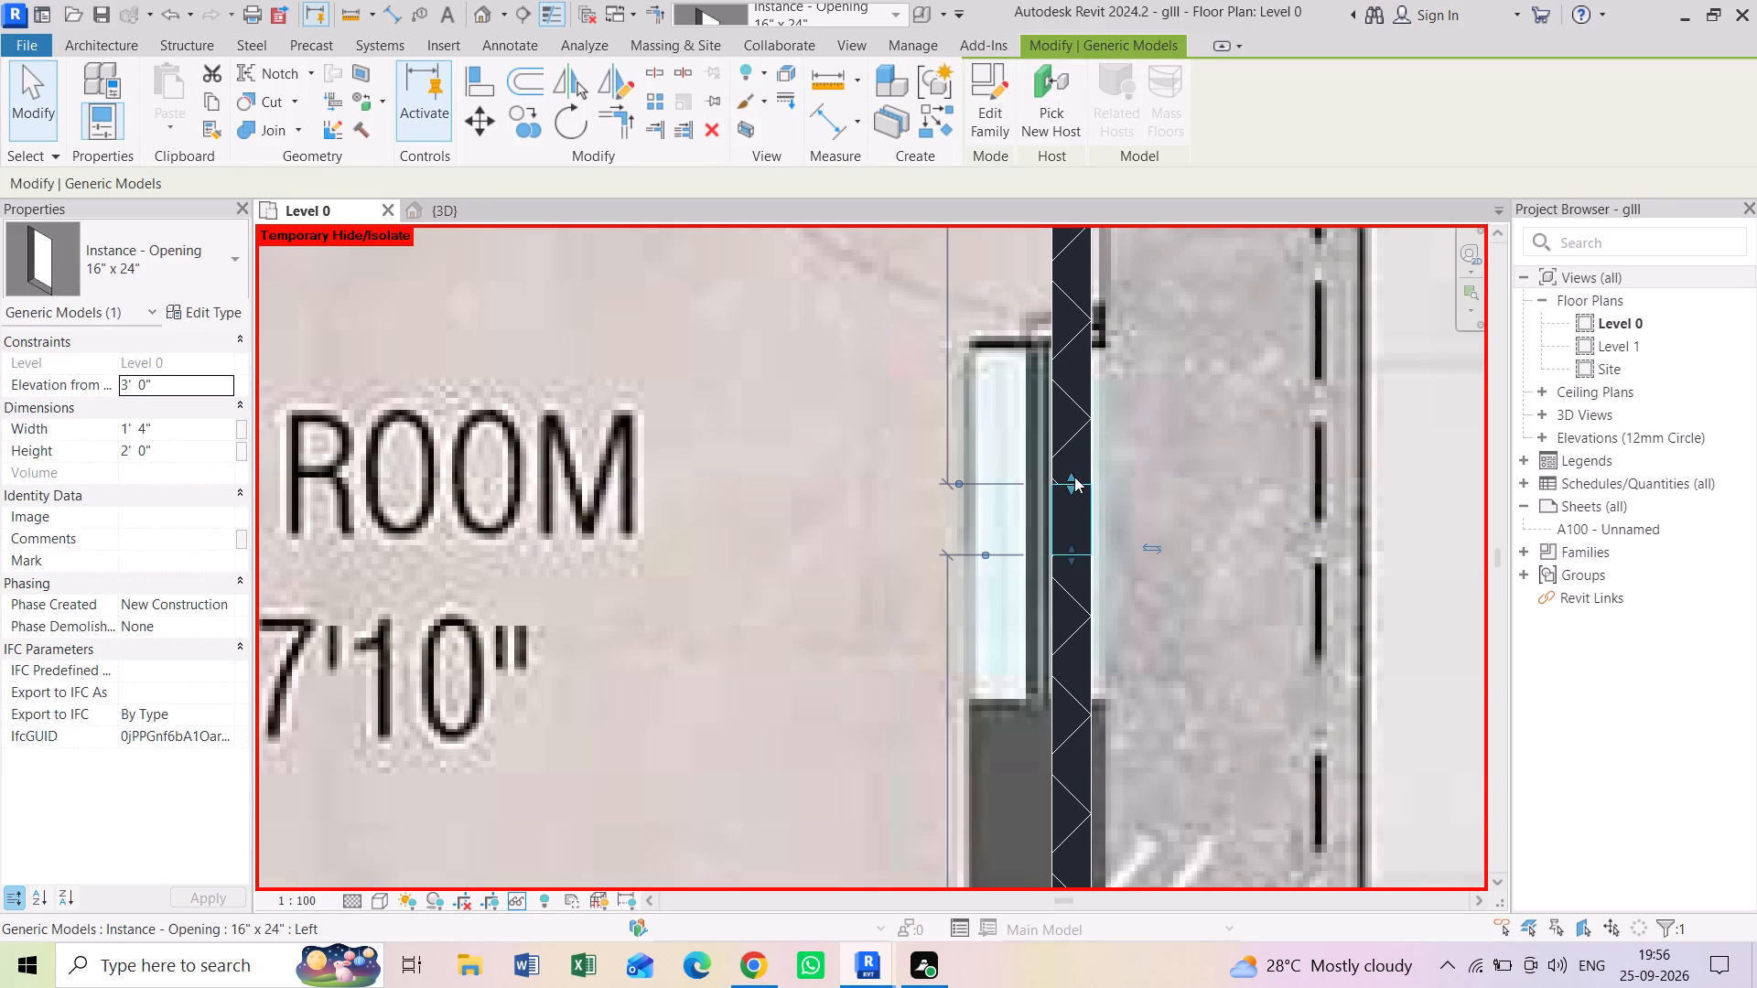
{"action": "left_click_drag", "start_coordinate": [1074, 477], "coordinate": [1074, 397]}
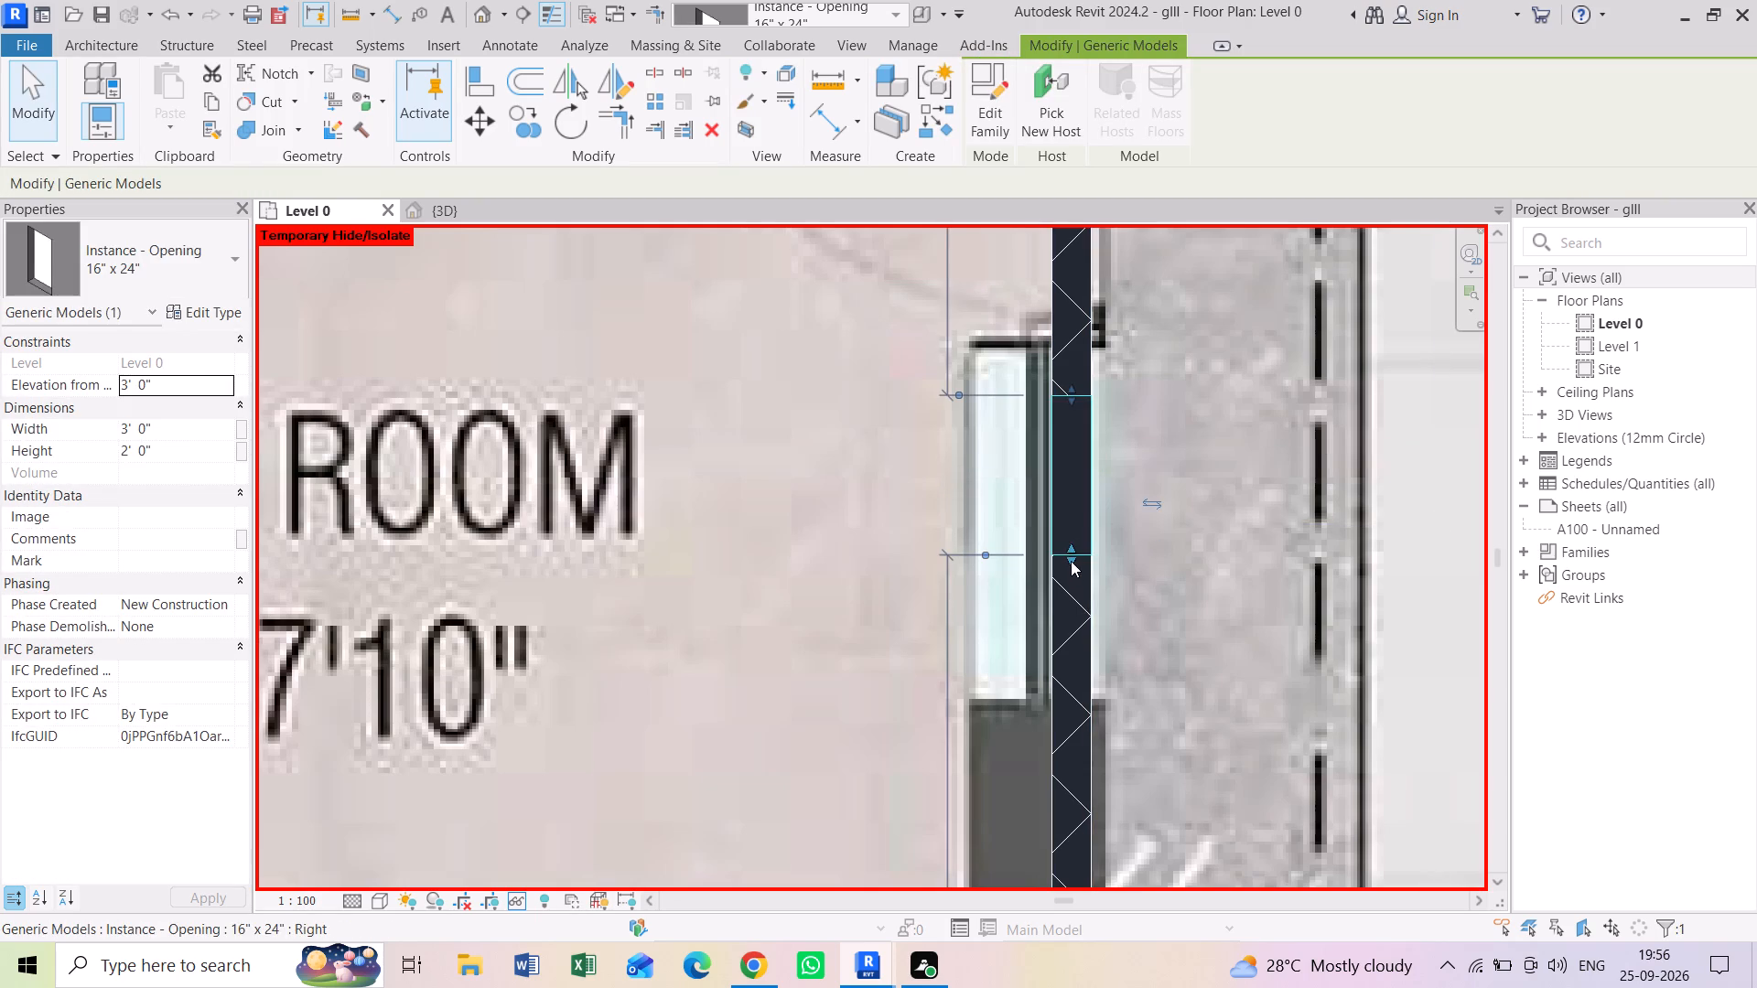
{"action": "left_click_drag", "start_coordinate": [1071, 561], "coordinate": [1073, 637]}
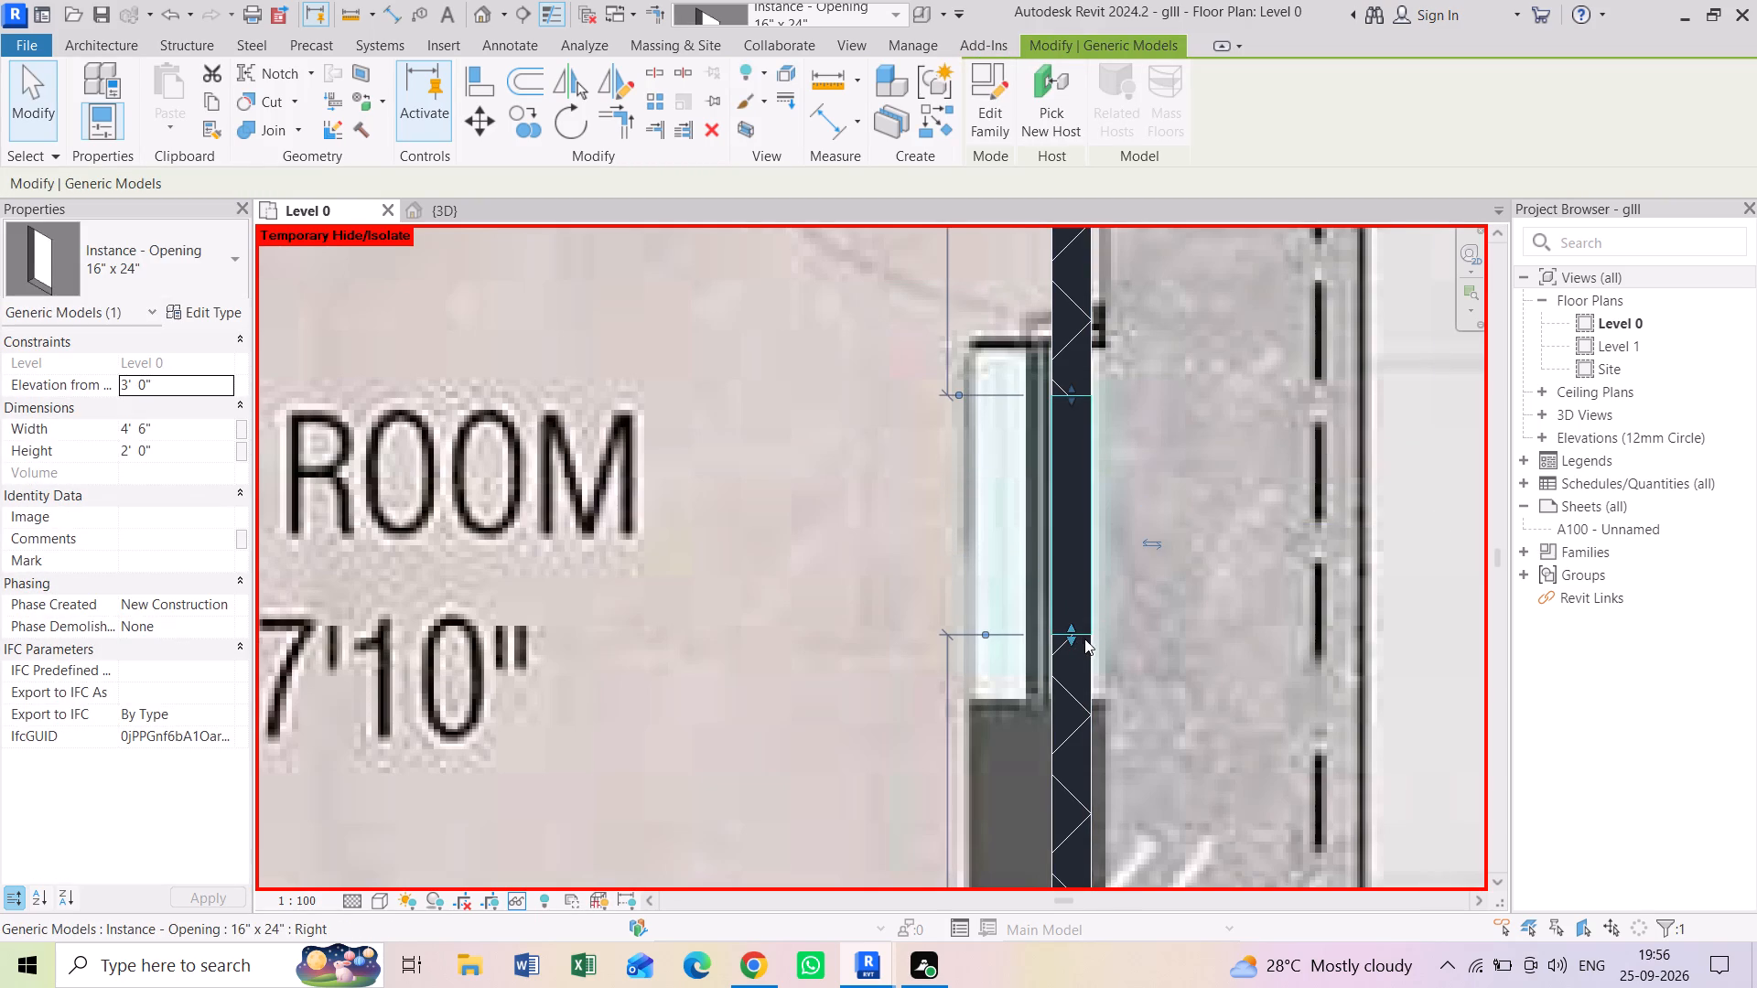
{"action": "left_click", "coordinate": [199, 445]}
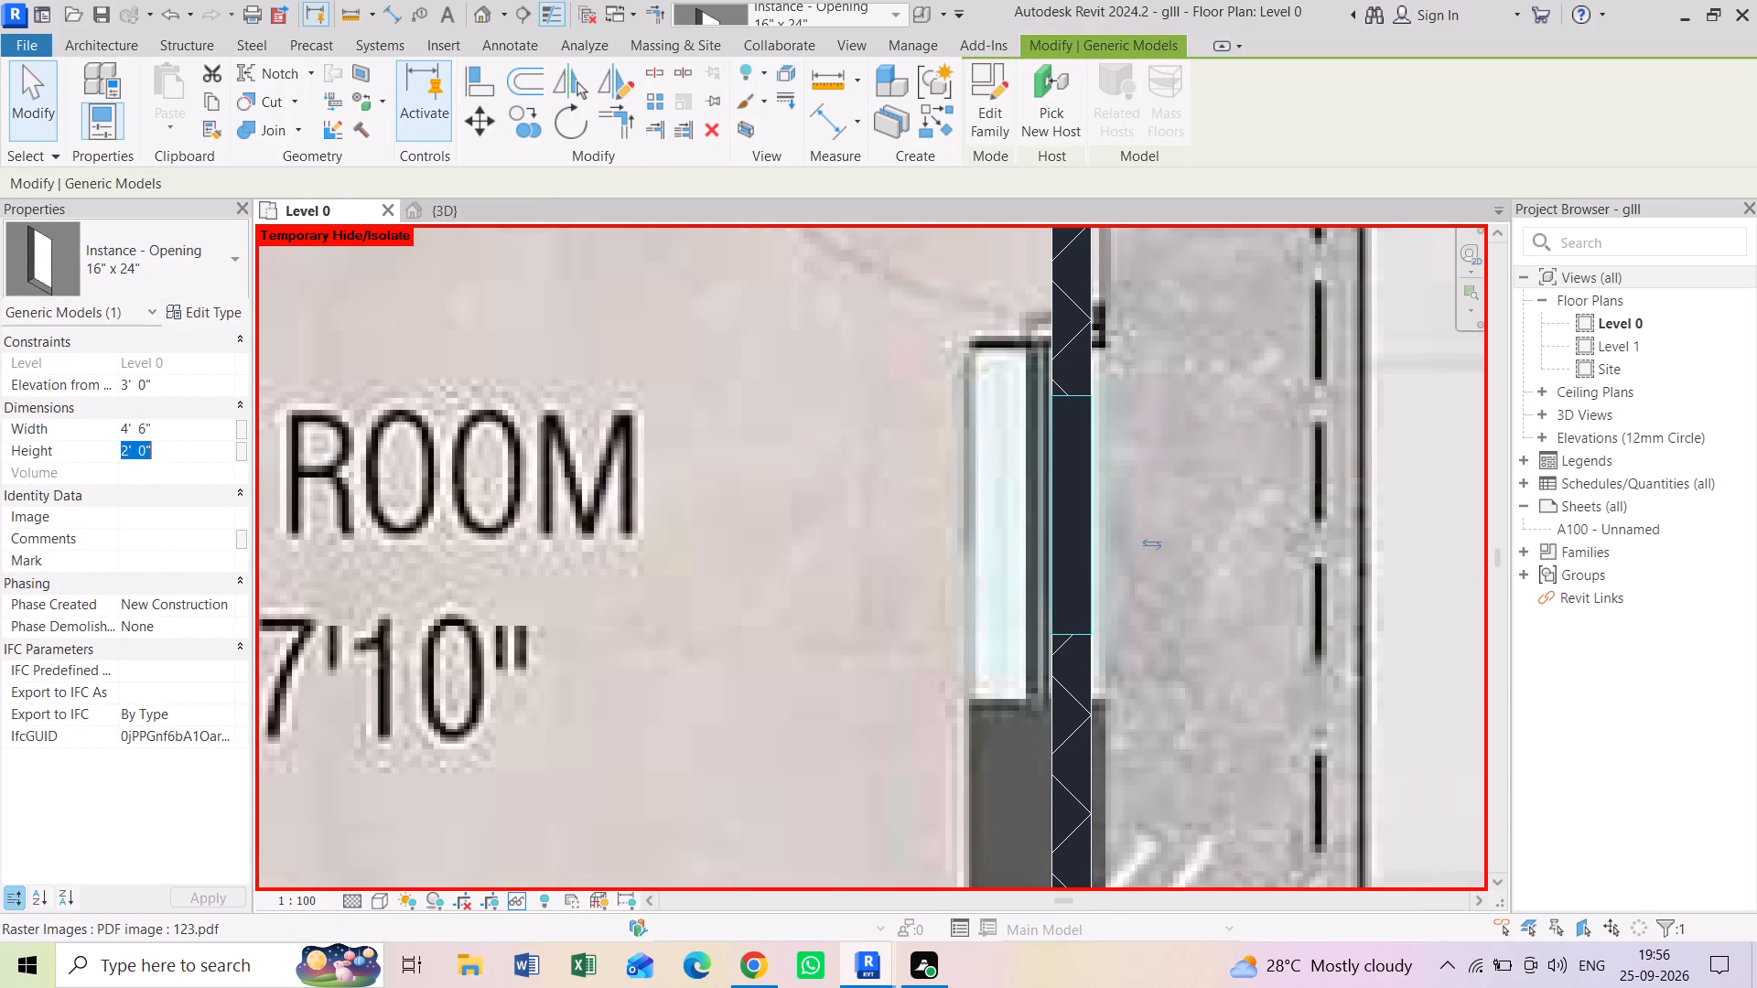
{"action": "key", "text": "5"}
{"action": "key", "text": "apostrophe"}
{"action": "key", "text": "Return"}
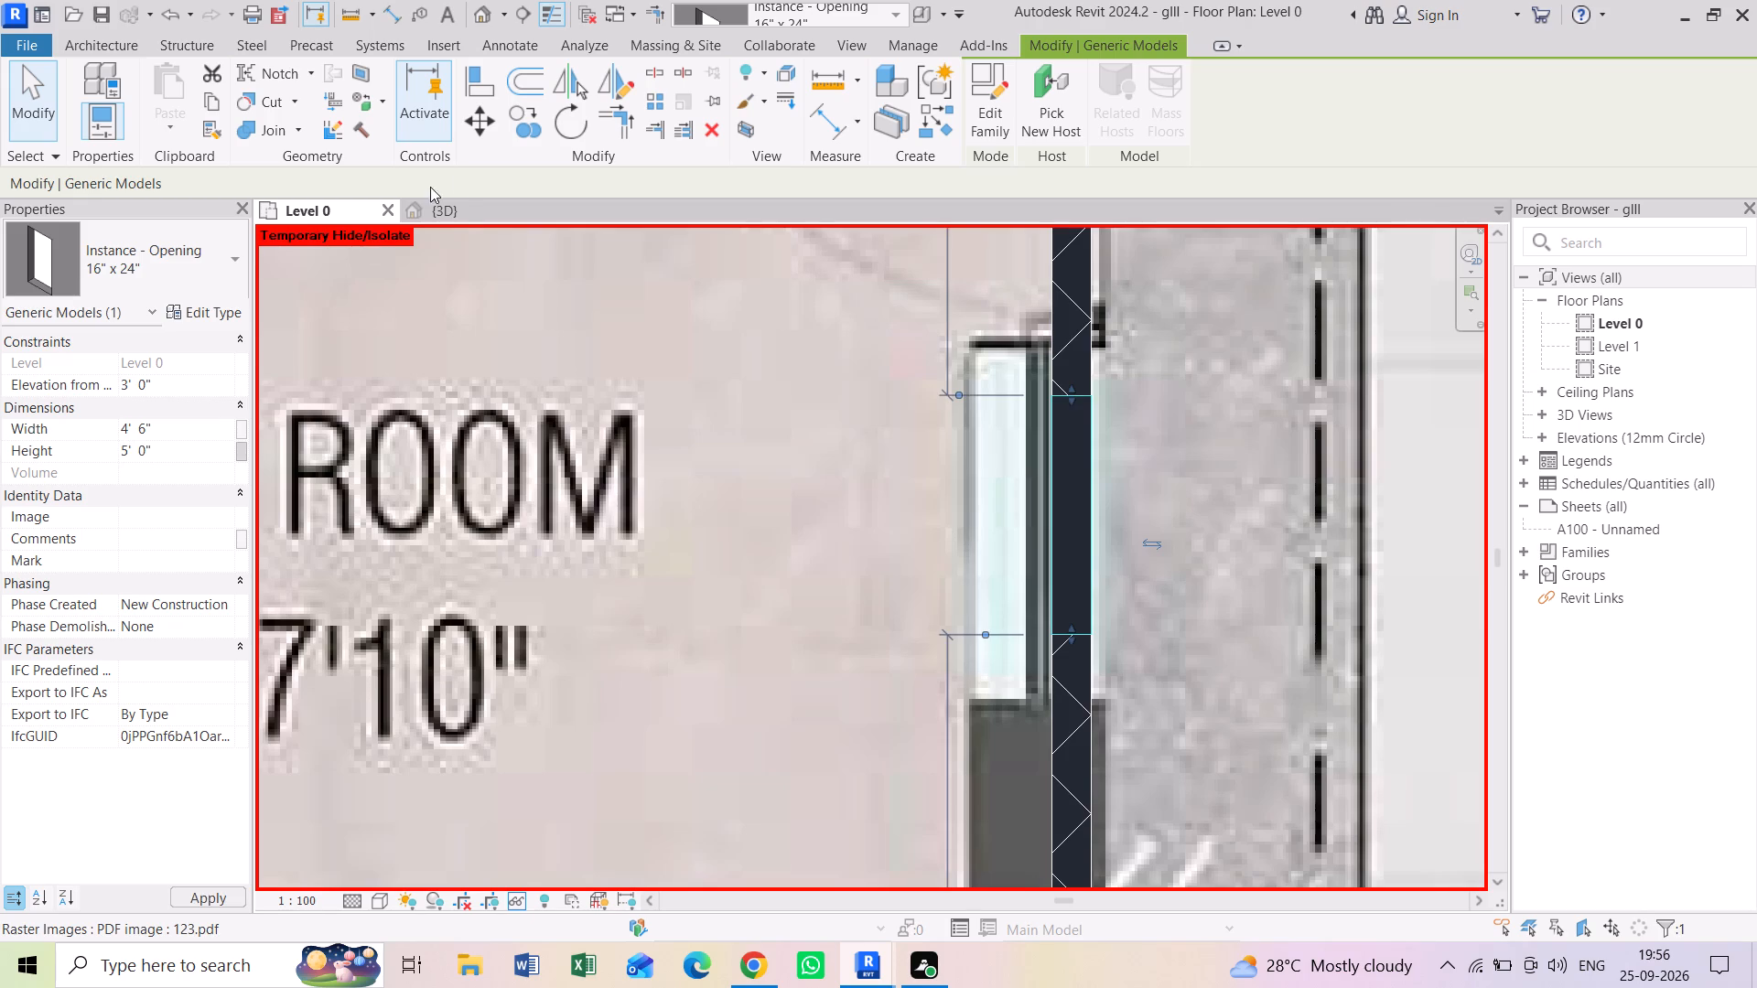
Examine the Servent Room opening from outside the exterior wall in the 3D view.
{"action": "left_click", "coordinate": [459, 207]}
{"action": "key", "text": "Escape"}
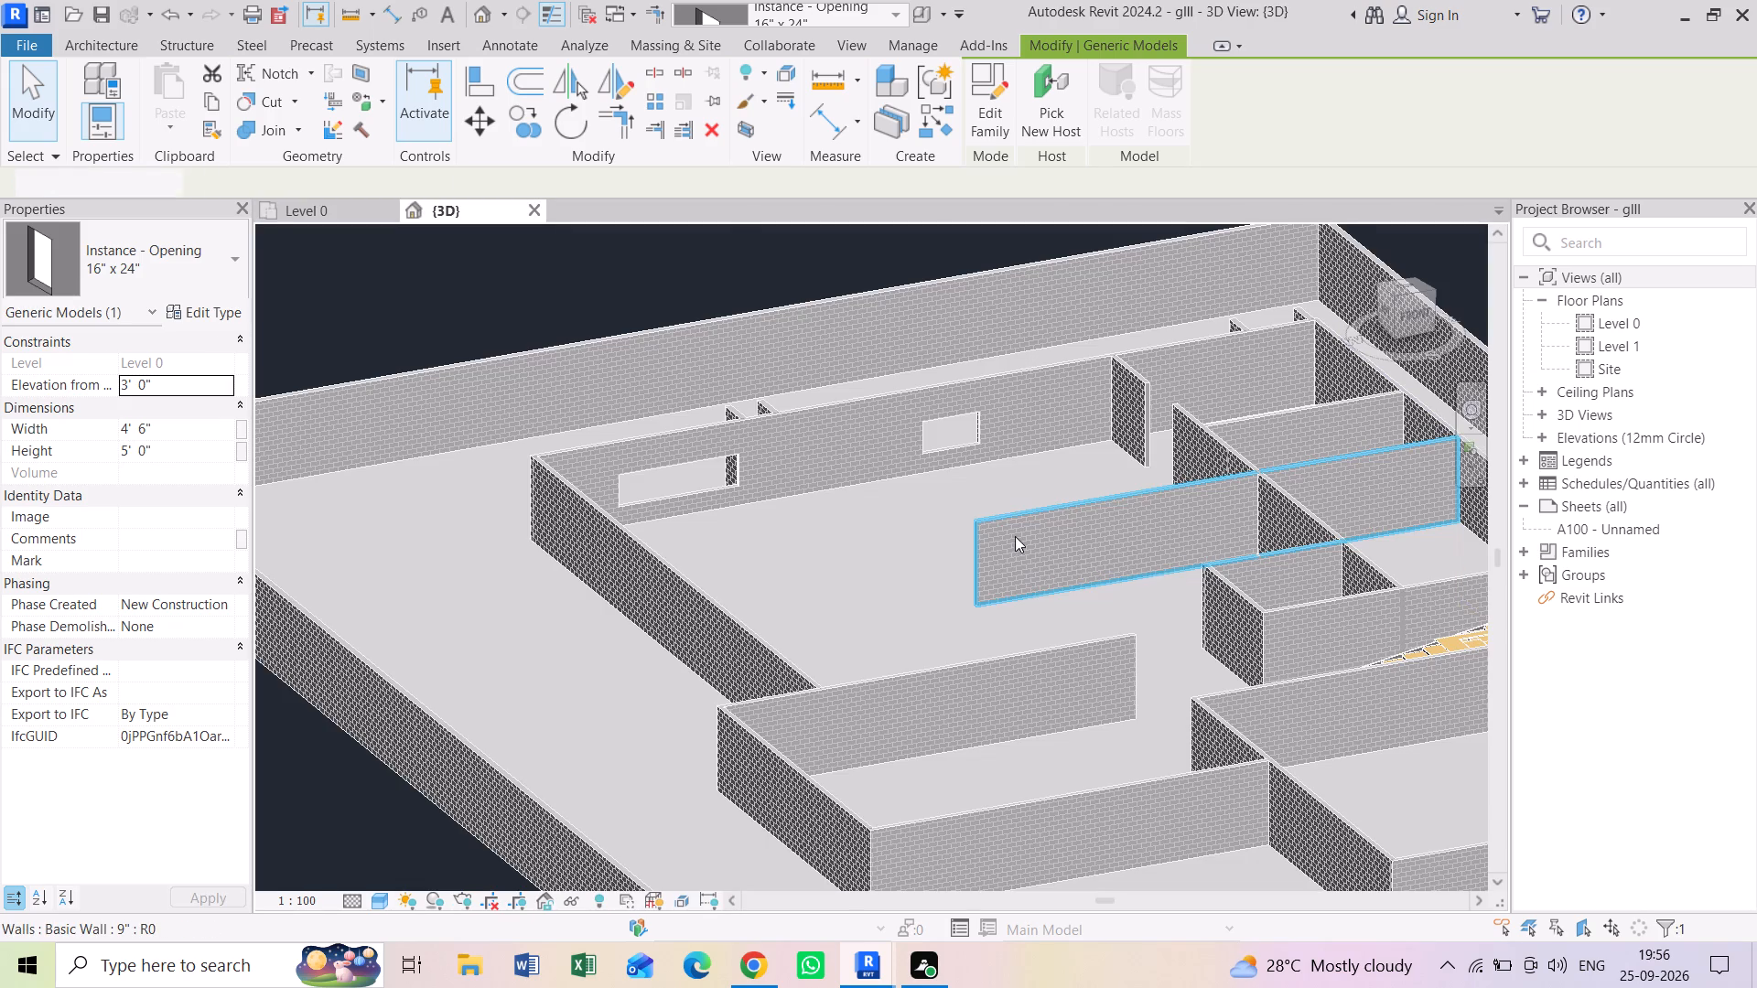
{"action": "scroll", "coordinate": [1021, 535], "scroll_direction": "down", "scroll_amount": 5}
{"action": "middle_click_drag", "start_coordinate": [1148, 634], "coordinate": [792, 636], "text": "shift"}
{"action": "scroll", "coordinate": [790, 627], "scroll_direction": "up", "scroll_amount": 1}
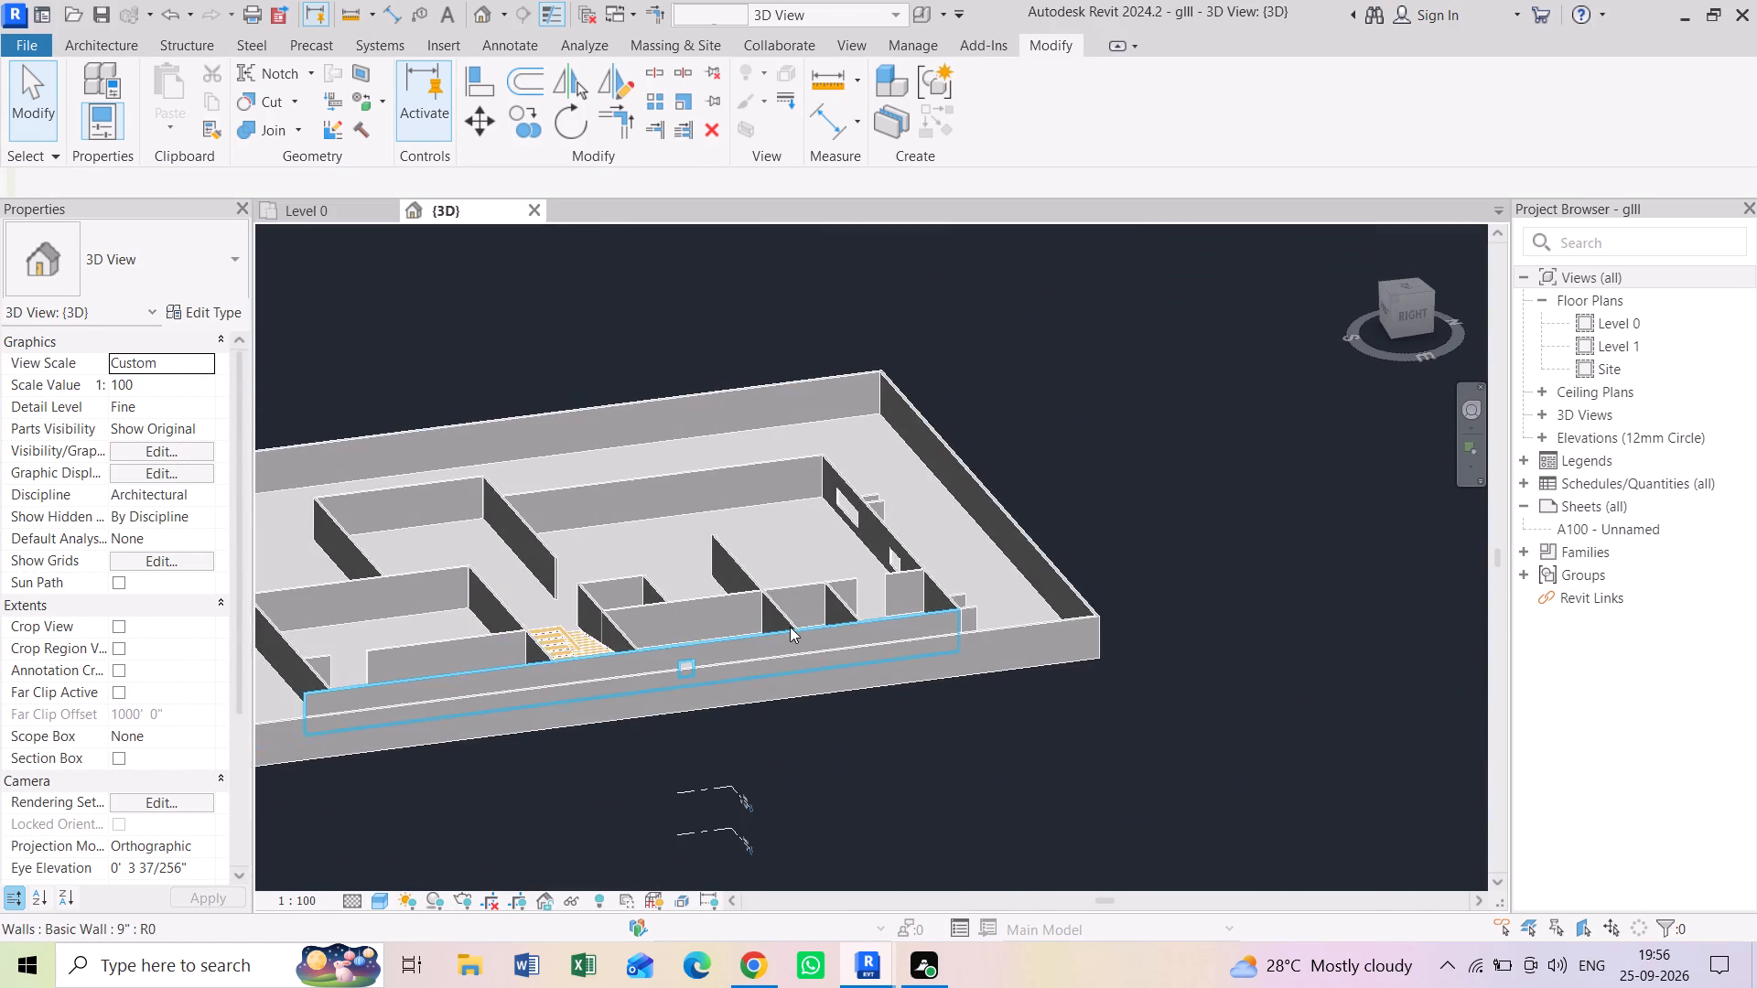
{"action": "scroll", "coordinate": [790, 627], "scroll_direction": "up", "scroll_amount": 2}
{"action": "middle_click_drag", "start_coordinate": [729, 632], "coordinate": [797, 665], "text": "shift"}
{"action": "scroll", "coordinate": [878, 762], "scroll_direction": "up", "scroll_amount": 5}
{"action": "middle_click_drag", "start_coordinate": [878, 766], "coordinate": [961, 585]}
{"action": "scroll", "coordinate": [941, 664], "scroll_direction": "up", "scroll_amount": 1}
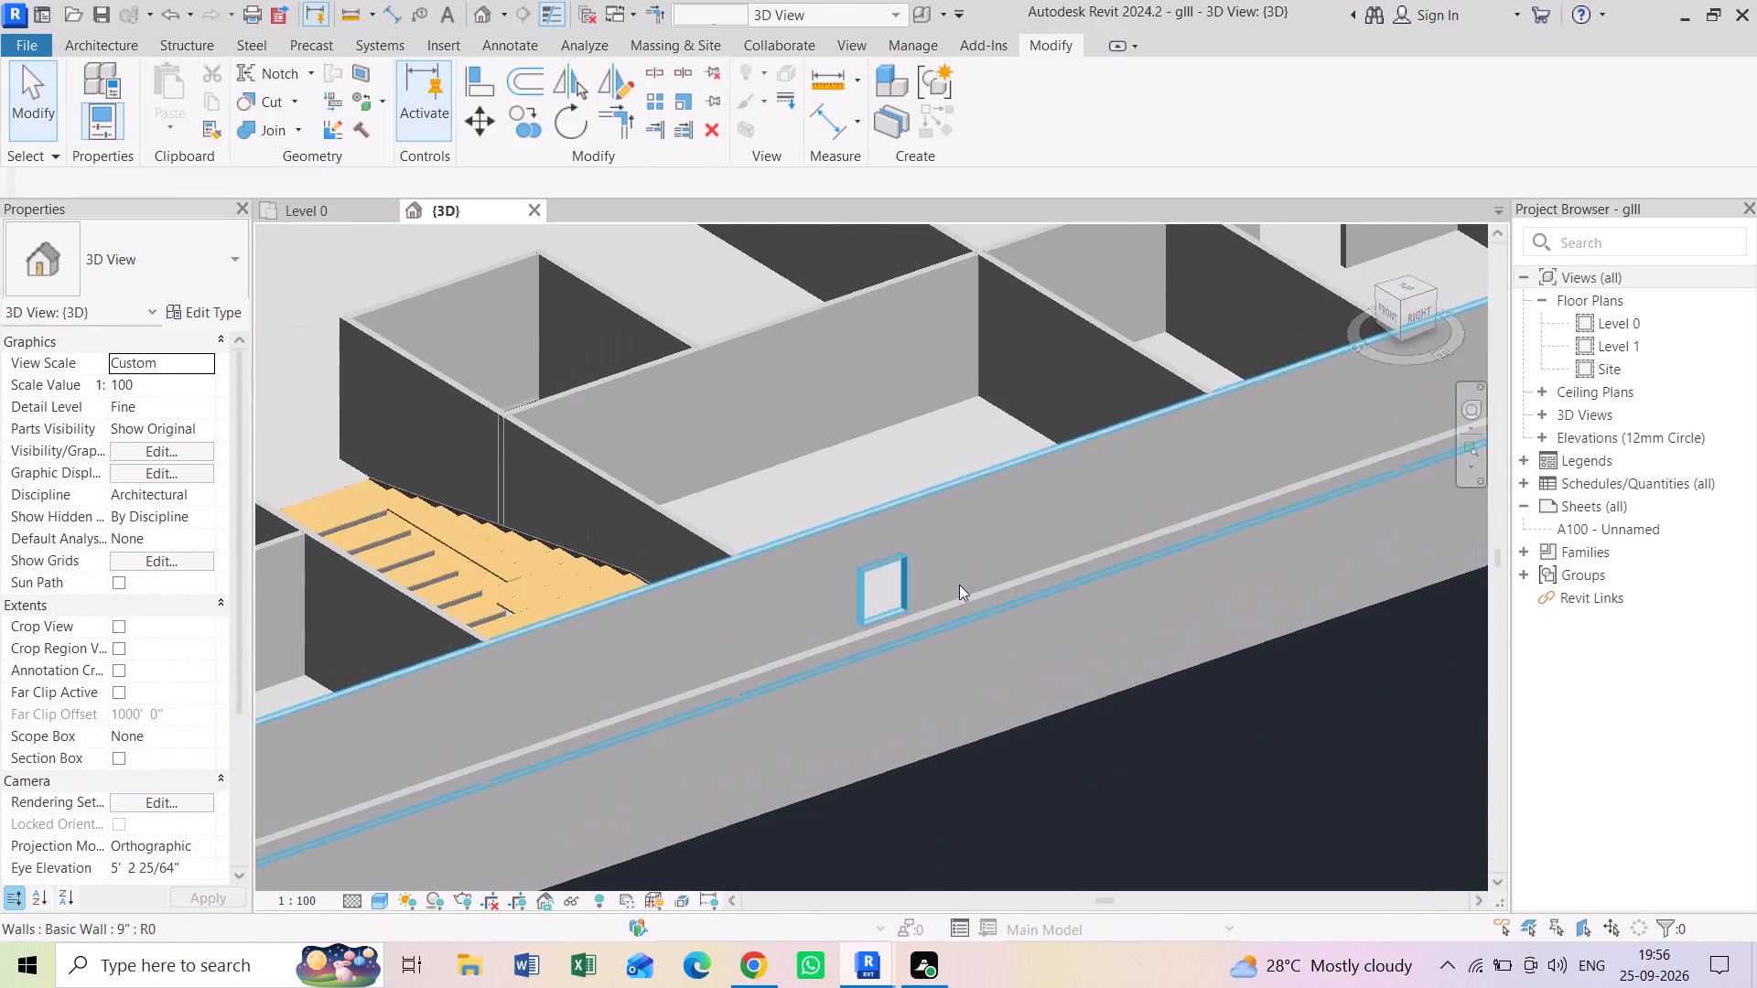
On the Level 0 plan, place a 16" x 24" Instance - Opening in the exterior wall at the 6'11" x 10'4" toilet's window.
{"action": "left_click", "coordinate": [323, 218]}
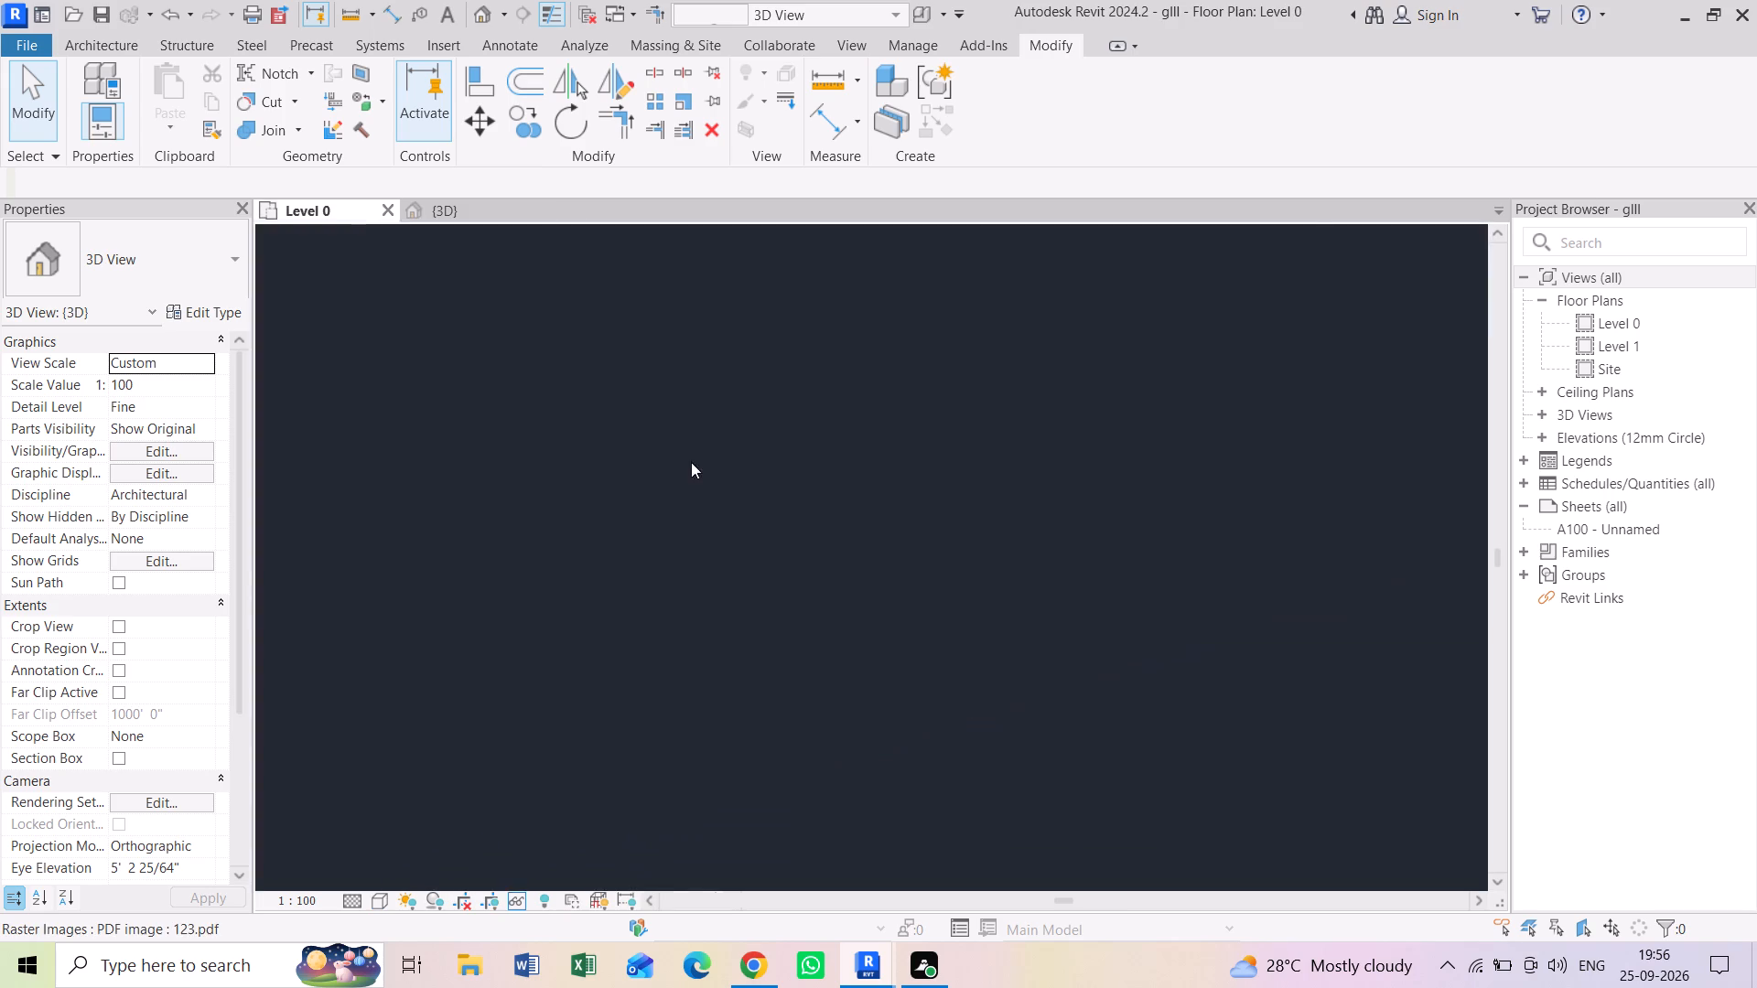
{"action": "scroll", "coordinate": [688, 475], "scroll_direction": "down", "scroll_amount": 7}
{"action": "middle_click_drag", "start_coordinate": [776, 671], "coordinate": [805, 465]}
{"action": "scroll", "coordinate": [813, 473], "scroll_direction": "down", "scroll_amount": 2}
{"action": "middle_click_drag", "start_coordinate": [832, 649], "coordinate": [857, 502]}
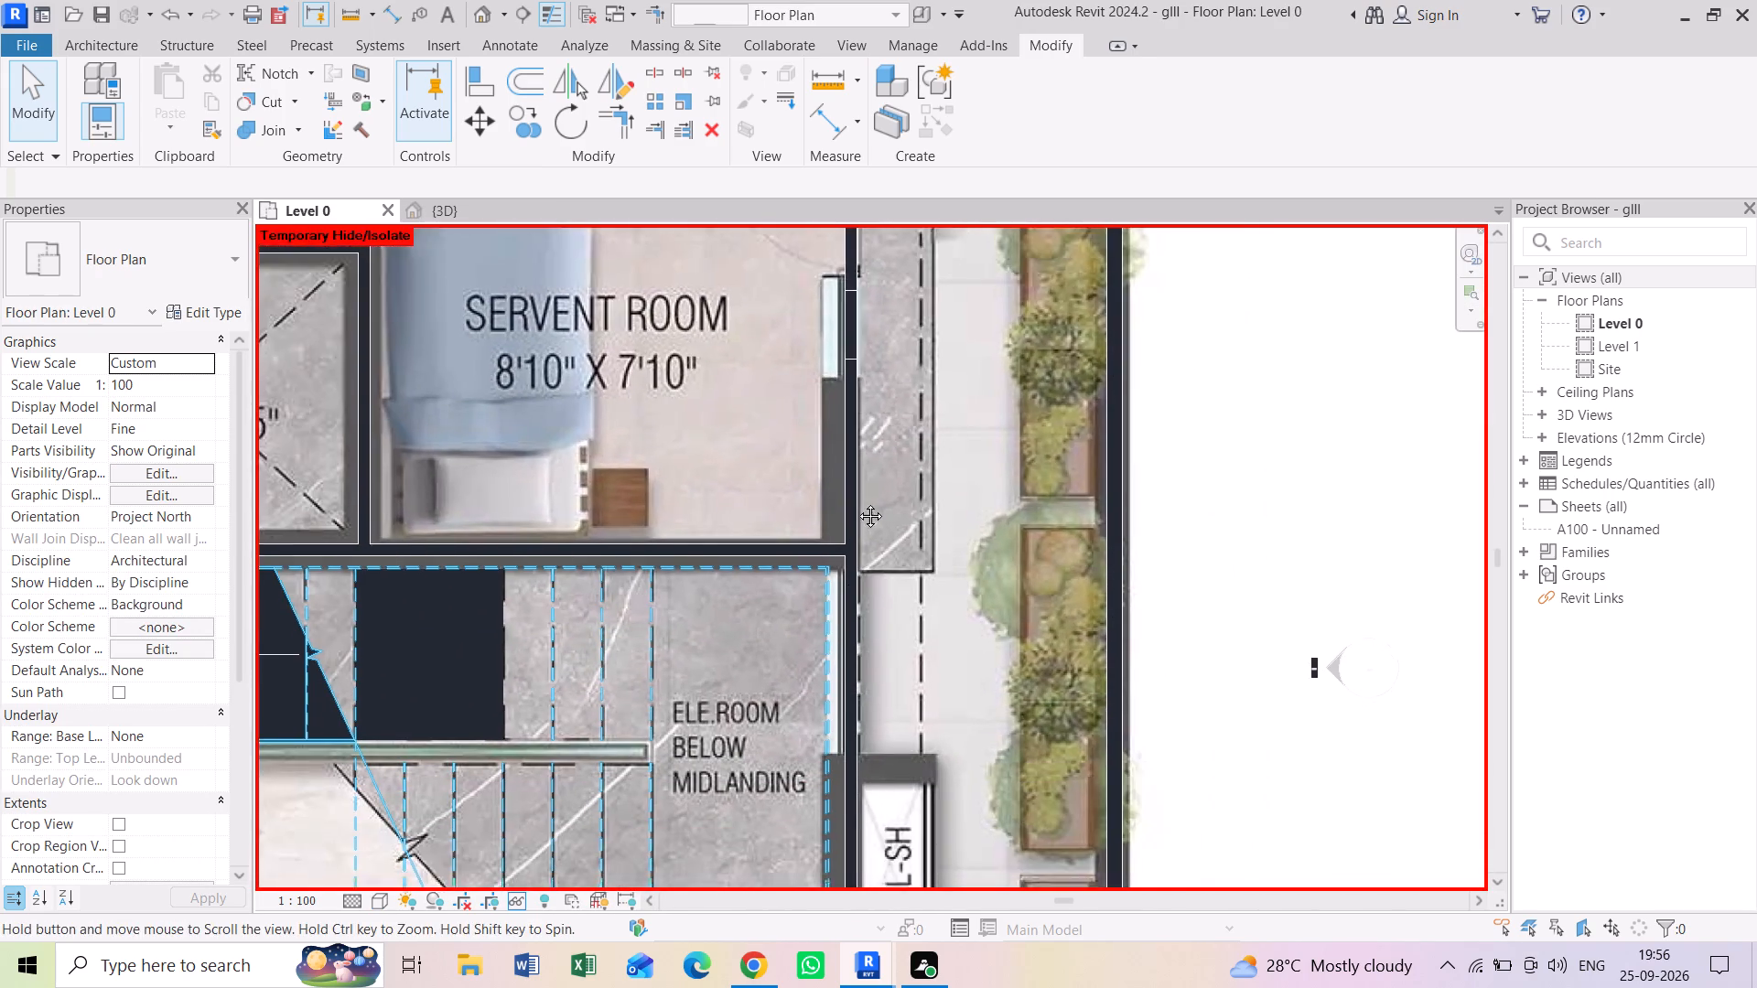
{"action": "middle_click_drag", "start_coordinate": [857, 502], "coordinate": [879, 399]}
{"action": "middle_click_drag", "start_coordinate": [902, 659], "coordinate": [962, 360]}
{"action": "middle_click_drag", "start_coordinate": [964, 617], "coordinate": [970, 499]}
{"action": "middle_click_drag", "start_coordinate": [973, 523], "coordinate": [972, 522]}
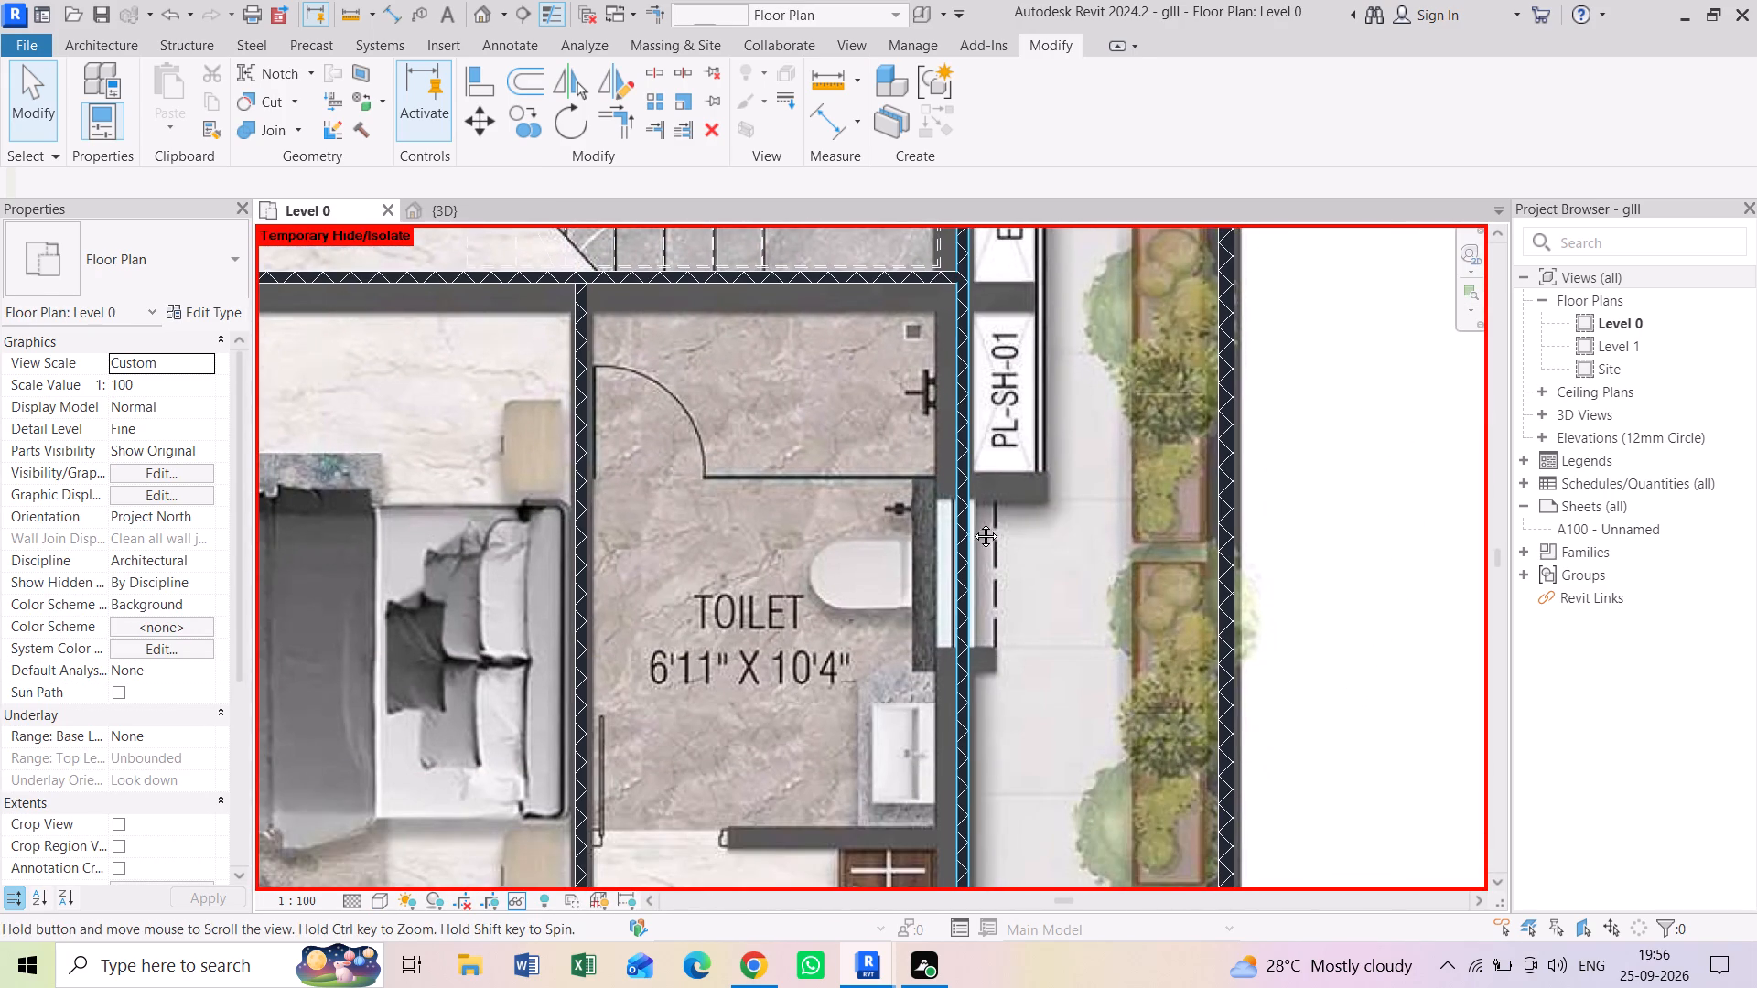
{"action": "middle_click_drag", "start_coordinate": [972, 522], "coordinate": [847, 422]}
{"action": "type", "text": "cm"}
{"action": "scroll", "coordinate": [887, 484], "scroll_direction": "up", "scroll_amount": 3}
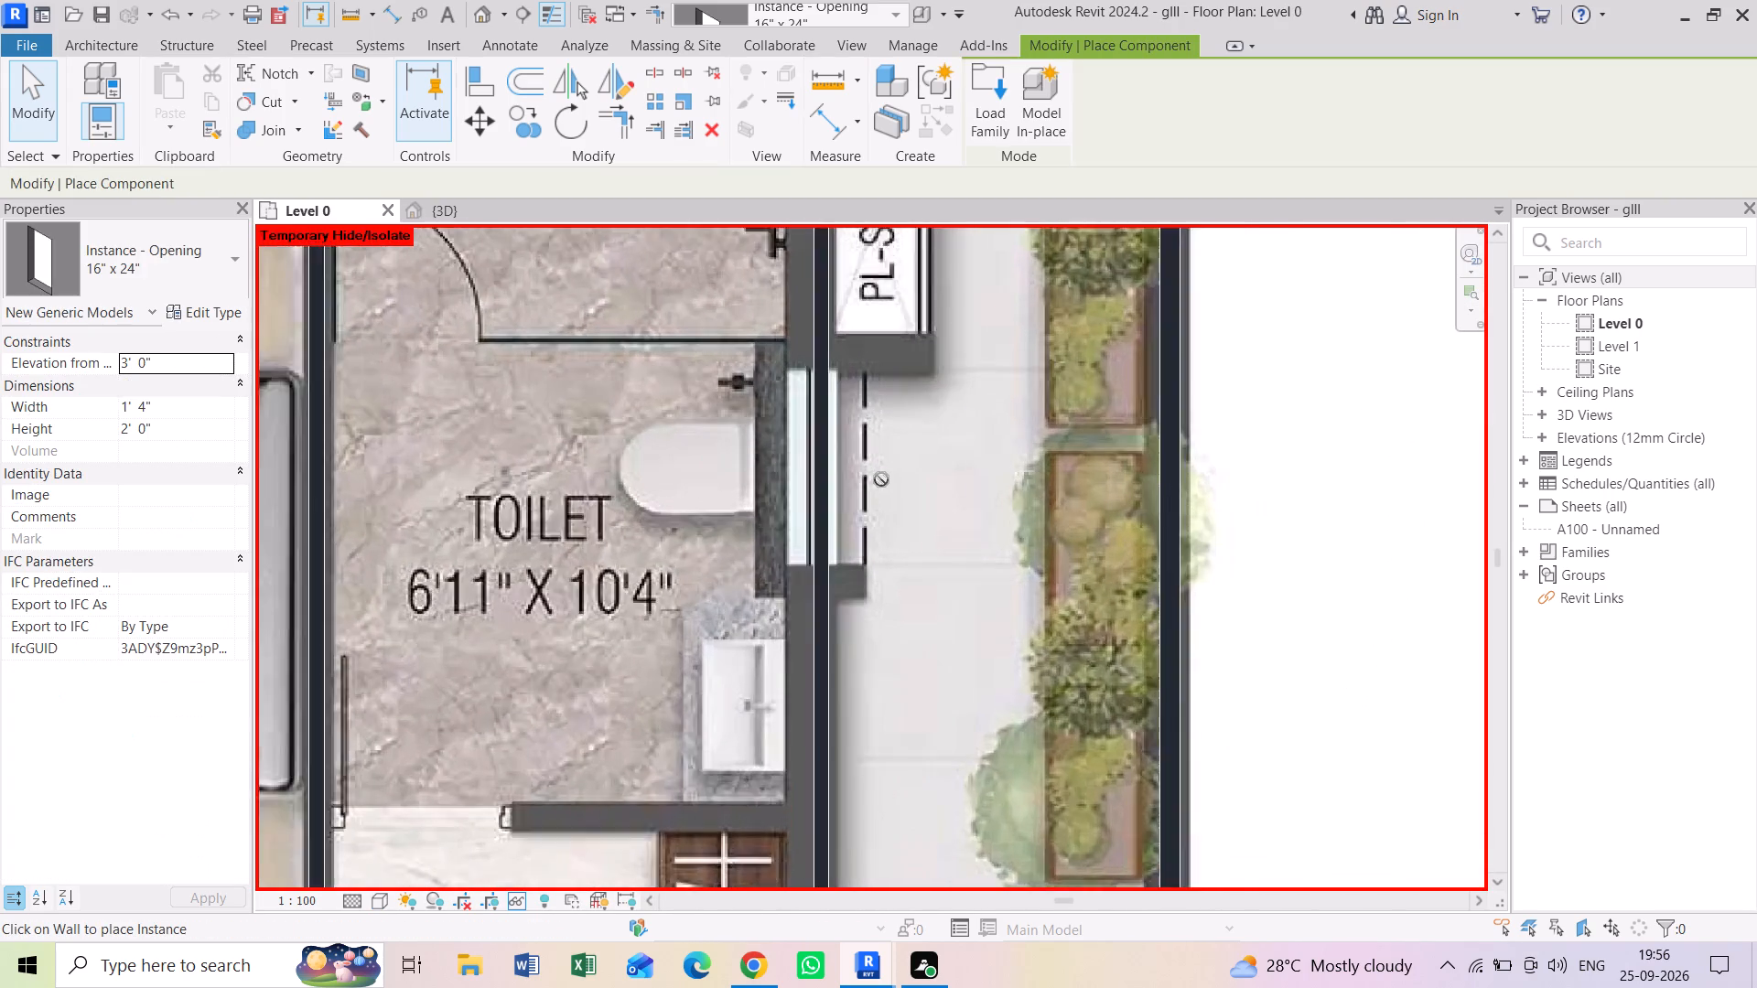
{"action": "scroll", "coordinate": [881, 479], "scroll_direction": "up", "scroll_amount": 1}
{"action": "scroll", "coordinate": [809, 439], "scroll_direction": "up", "scroll_amount": 3}
{"action": "left_click", "coordinate": [811, 458]}
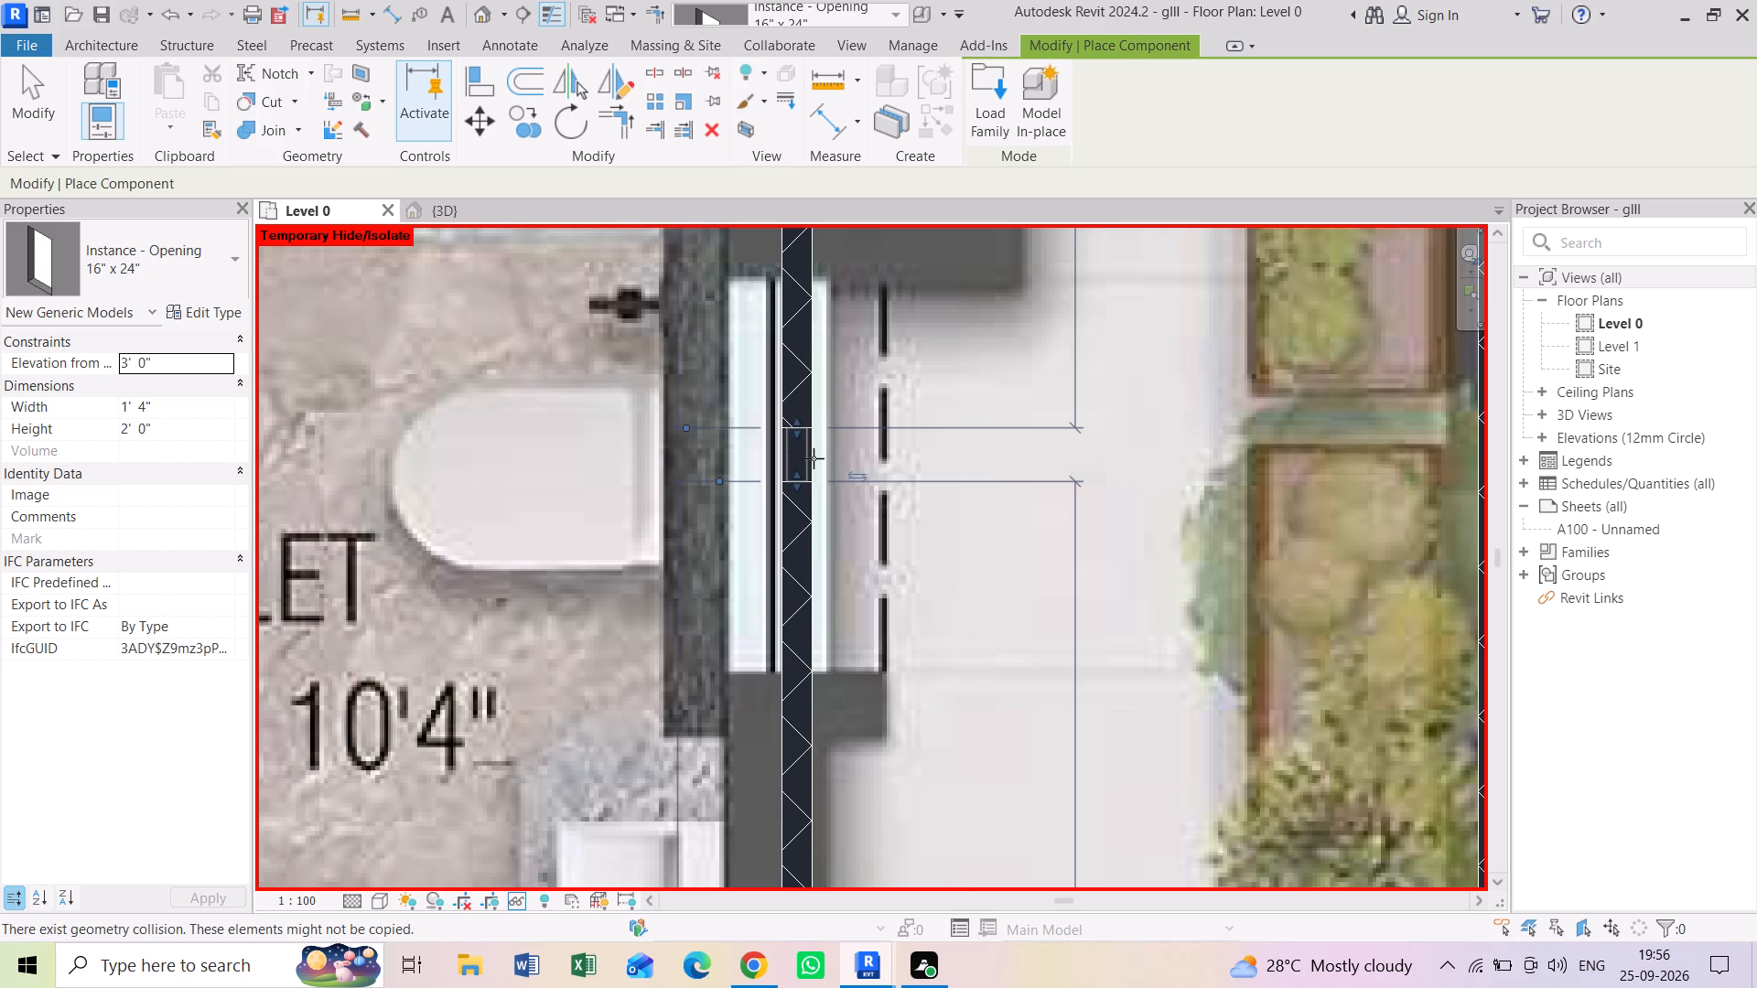
{"action": "key", "text": "Escape"}
{"action": "key", "text": "Escape"}
{"action": "key", "text": "Escape"}
{"action": "key", "text": "Escape"}
{"action": "key", "text": "Escape"}
Stretch both ends of the toilet opening along the drawn window, to about 7' 2" wide.
{"action": "left_click", "coordinate": [812, 436]}
{"action": "left_click", "coordinate": [802, 429]}
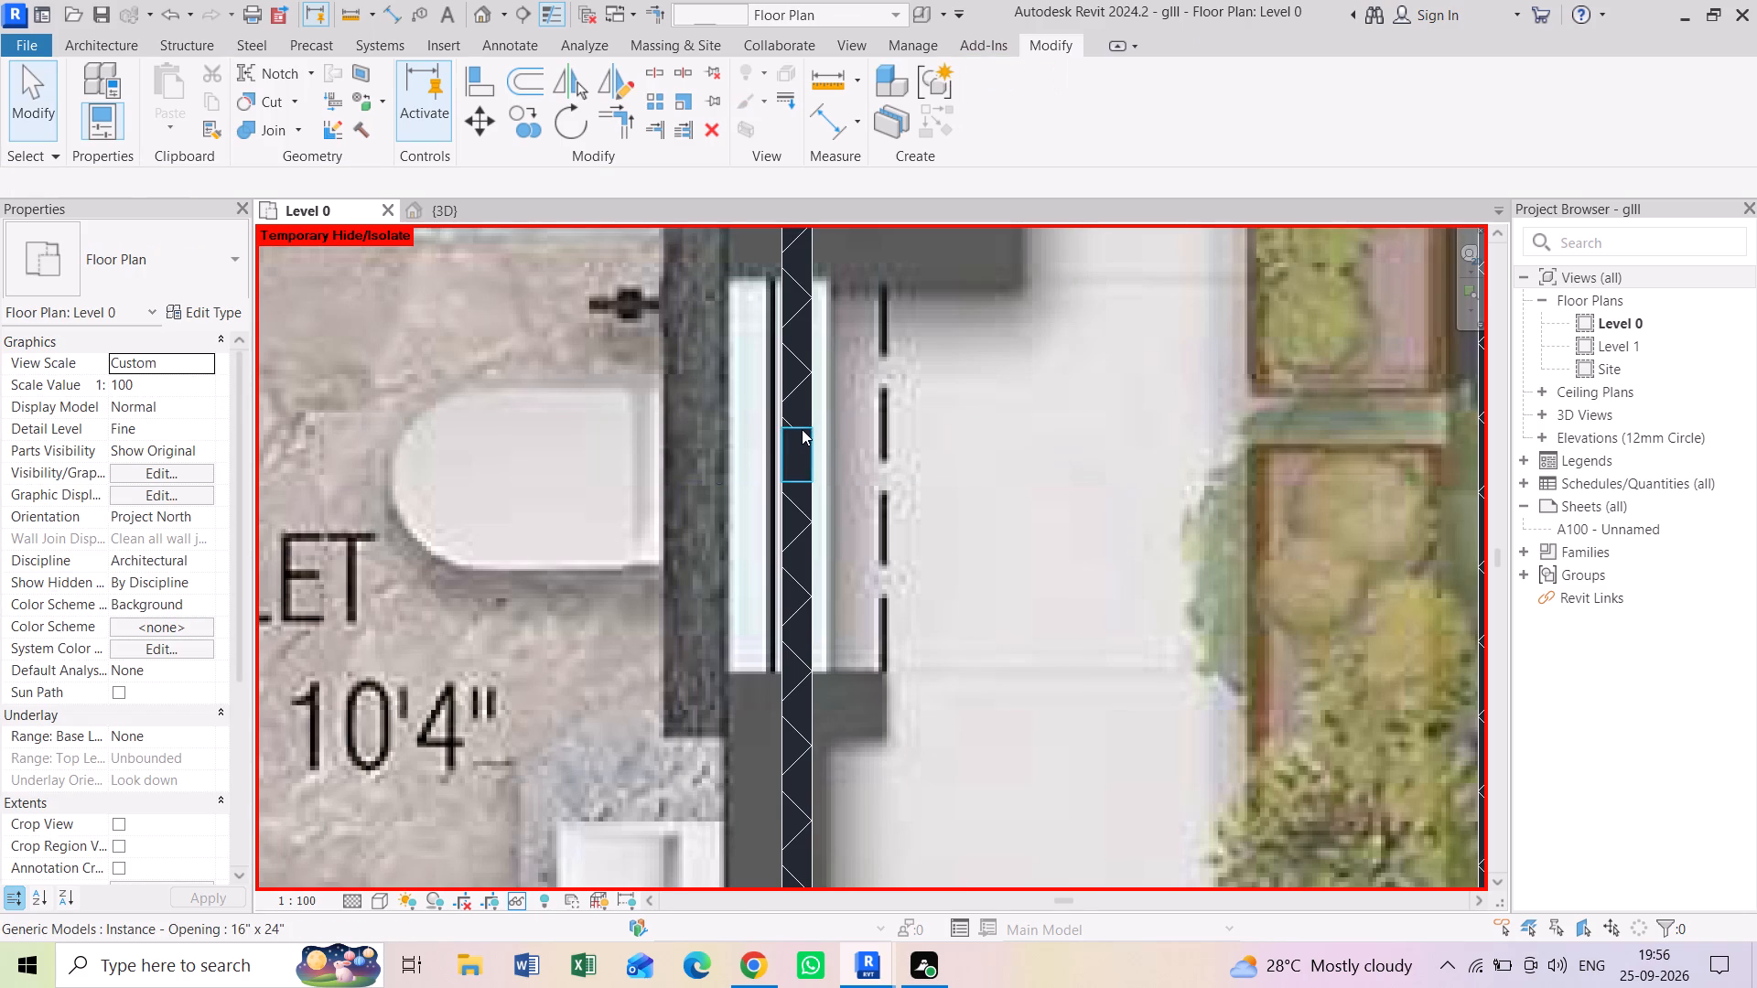
{"action": "left_click_drag", "start_coordinate": [800, 419], "coordinate": [803, 345]}
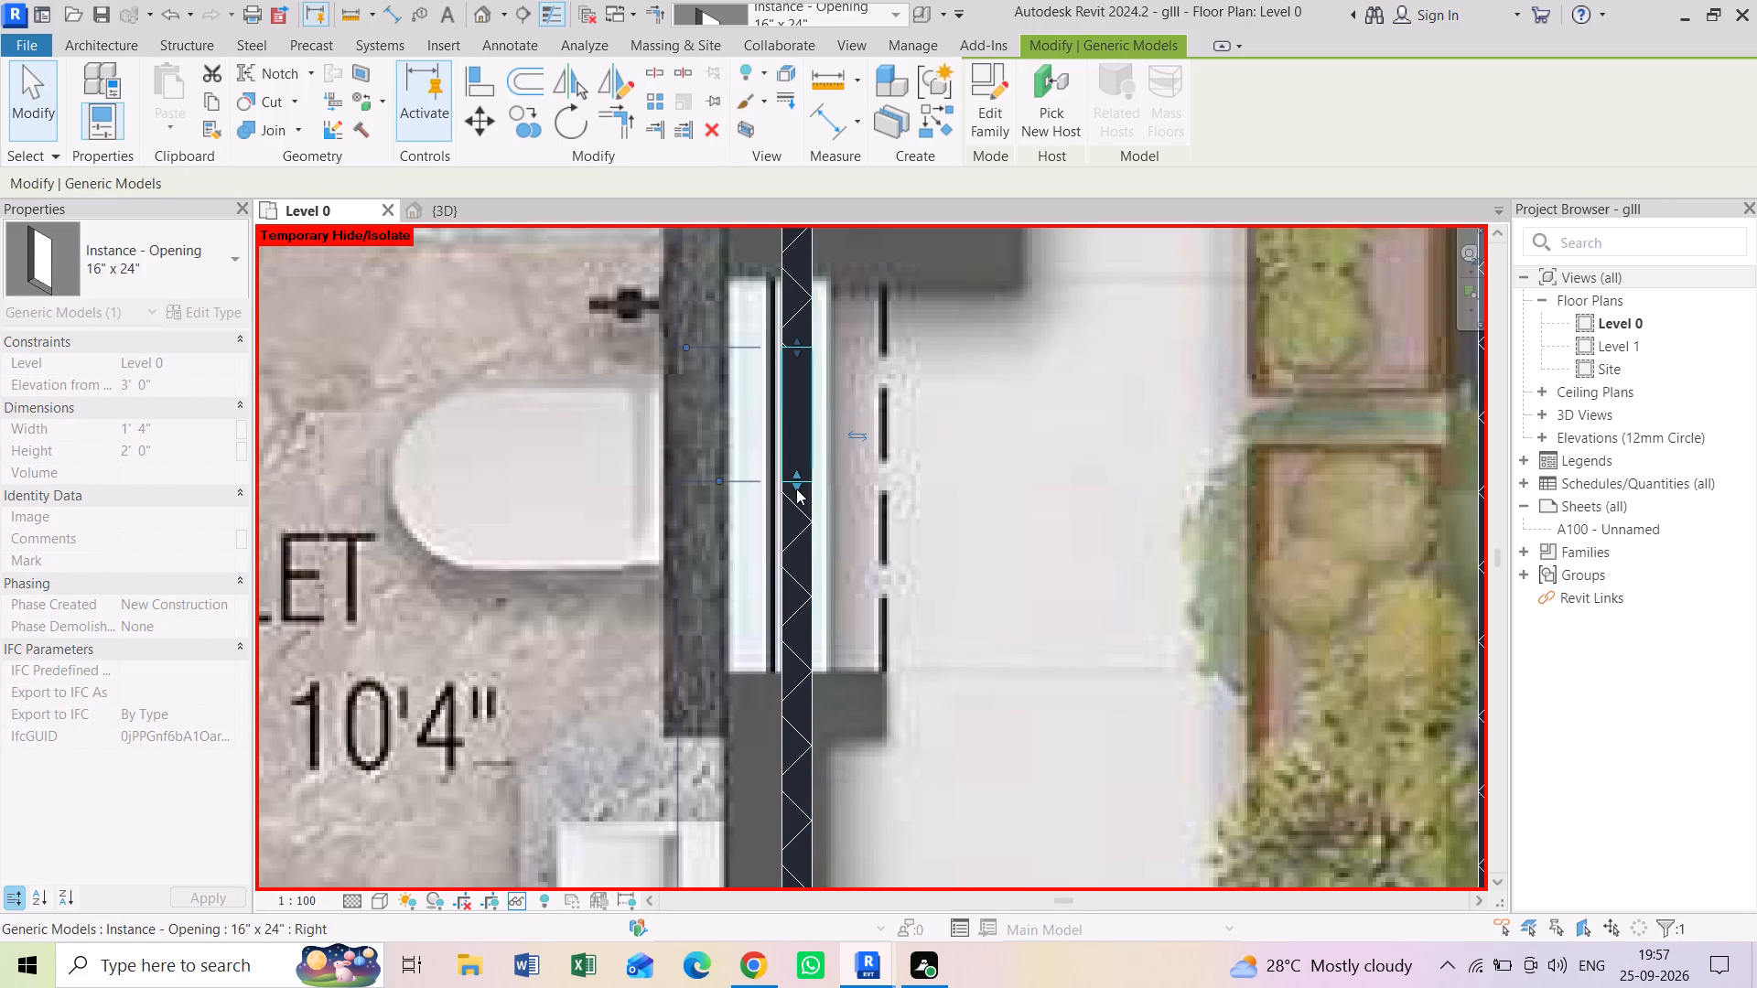
{"action": "left_click_drag", "start_coordinate": [796, 489], "coordinate": [810, 617]}
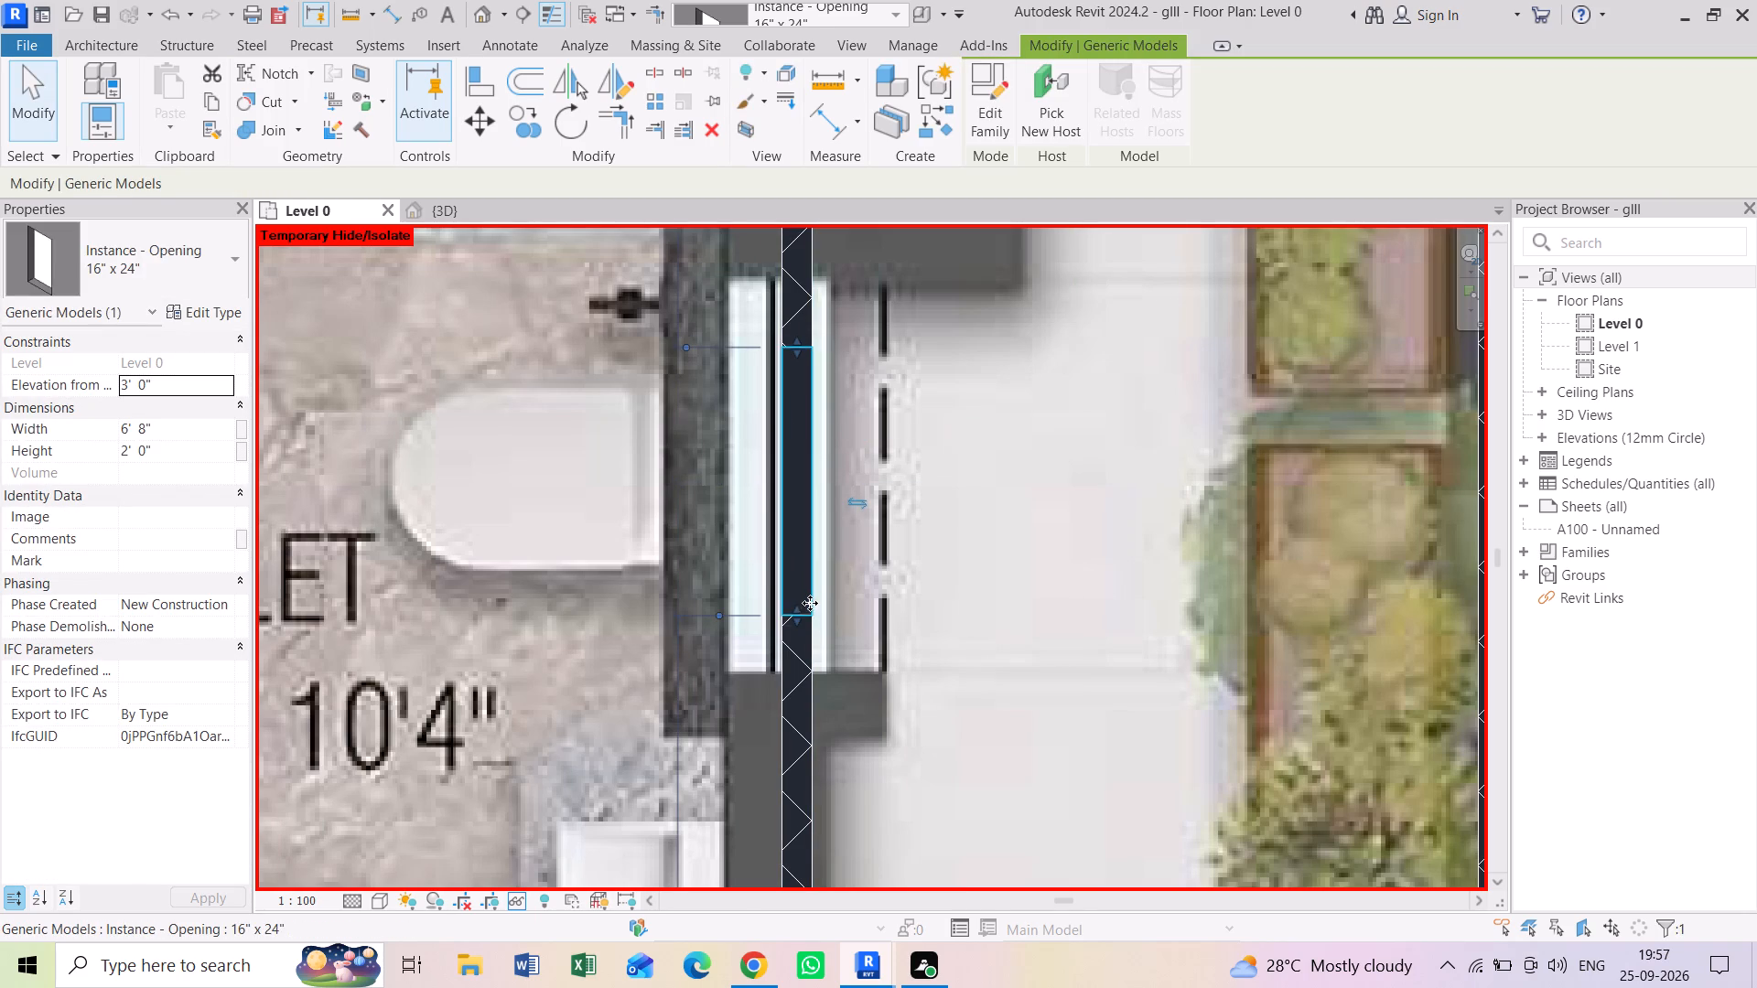
{"action": "key", "text": "Escape"}
{"action": "key", "text": "grave"}
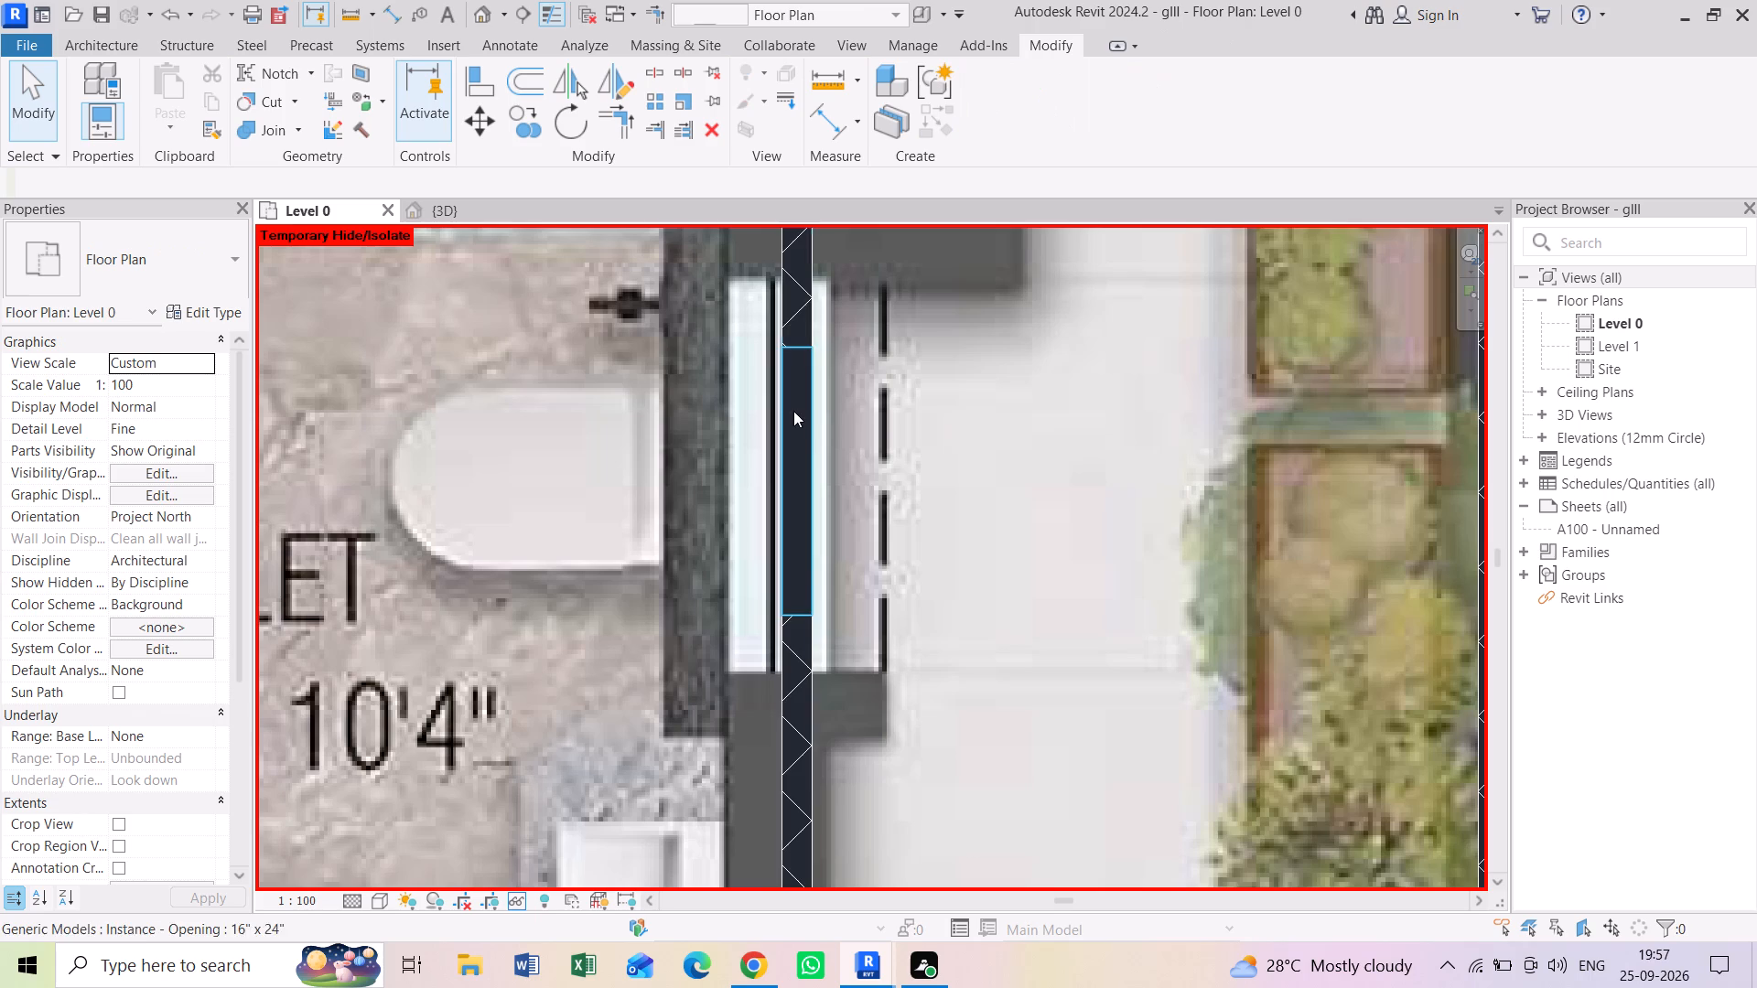
{"action": "left_click", "coordinate": [792, 410]}
{"action": "key", "text": "Escape"}
{"action": "left_click", "coordinate": [806, 380]}
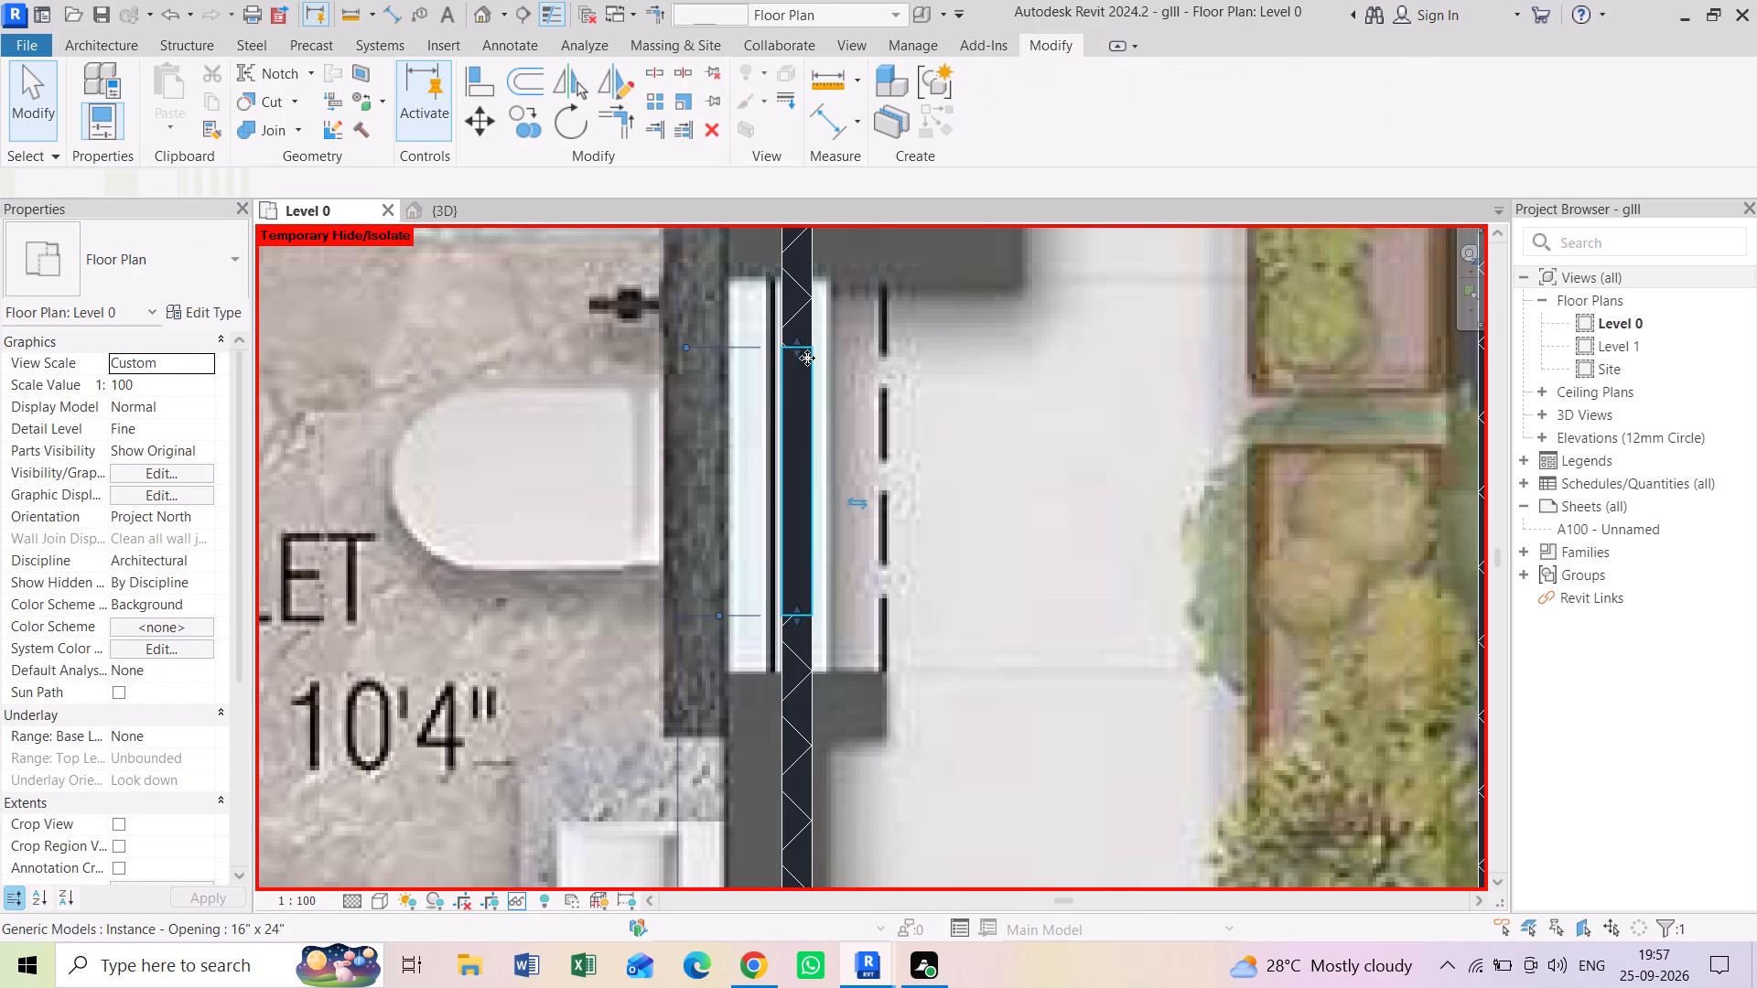
{"action": "left_click_drag", "start_coordinate": [798, 339], "coordinate": [802, 328]}
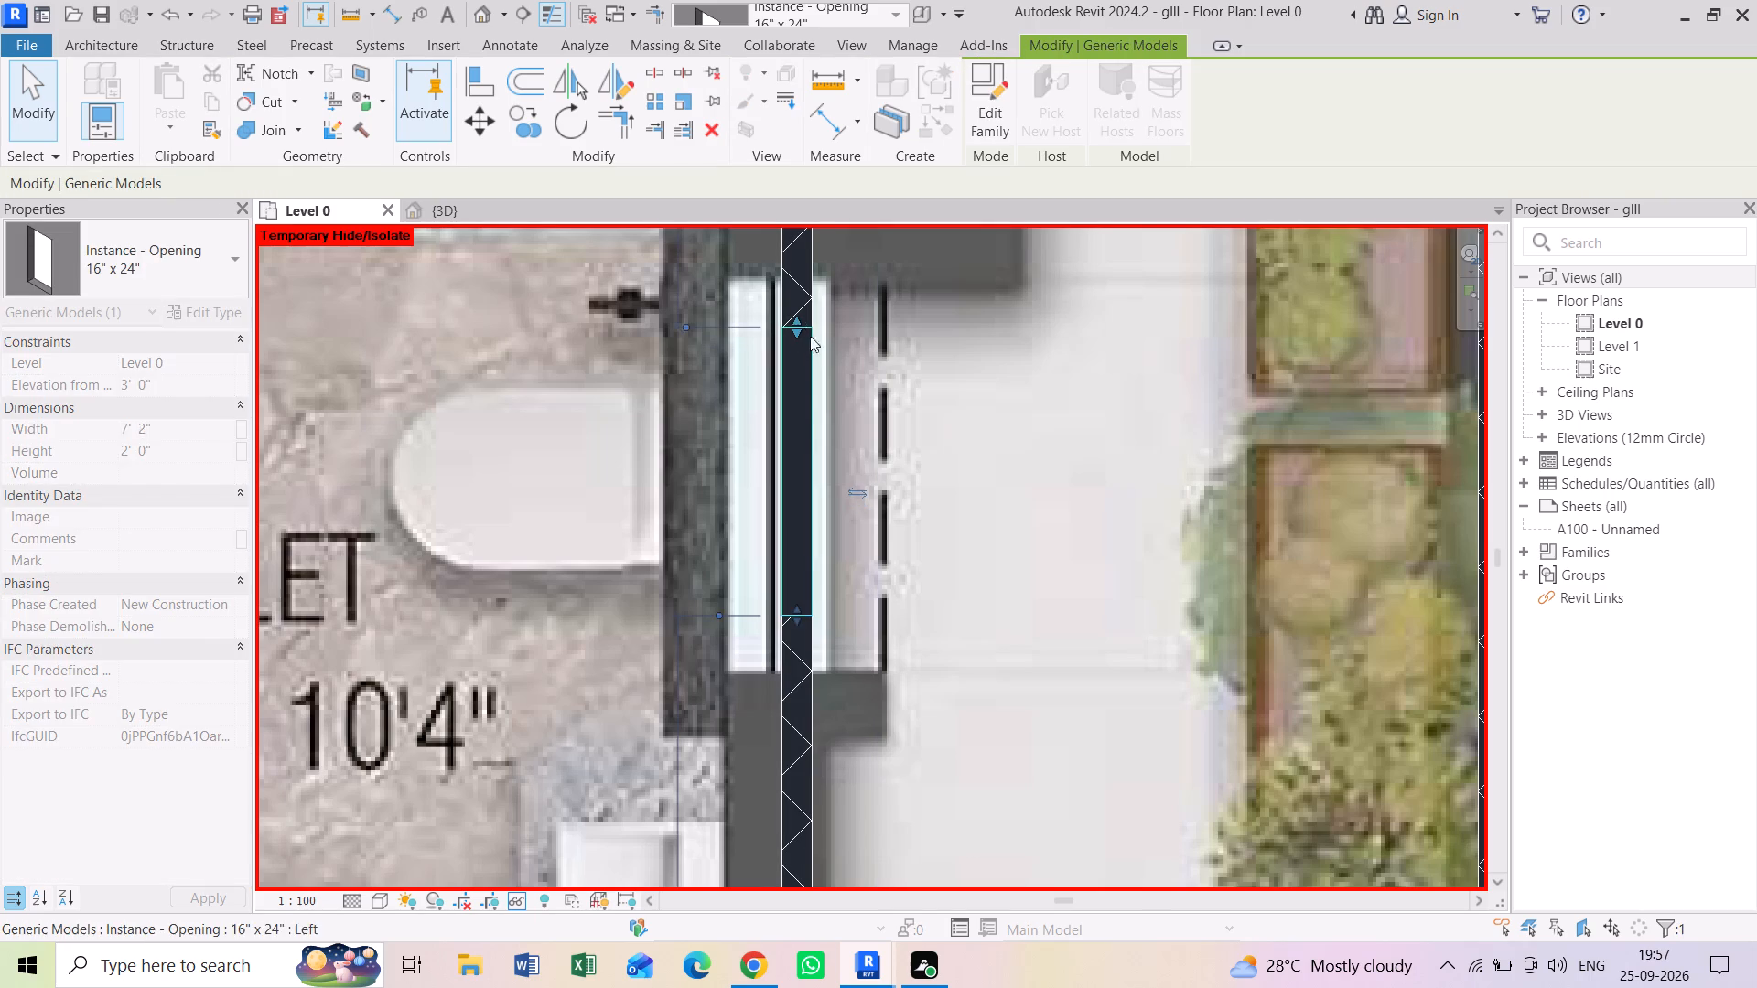
{"action": "key", "text": "Escape"}
{"action": "key", "text": "Escape"}
{"action": "key", "text": "Escape"}
Examine the plan past the Walk In for the windows drawn at the outer corner of Bed Room-1.
{"action": "scroll", "coordinate": [783, 477], "scroll_direction": "down", "scroll_amount": 7}
{"action": "middle_click_drag", "start_coordinate": [760, 626], "coordinate": [891, 433]}
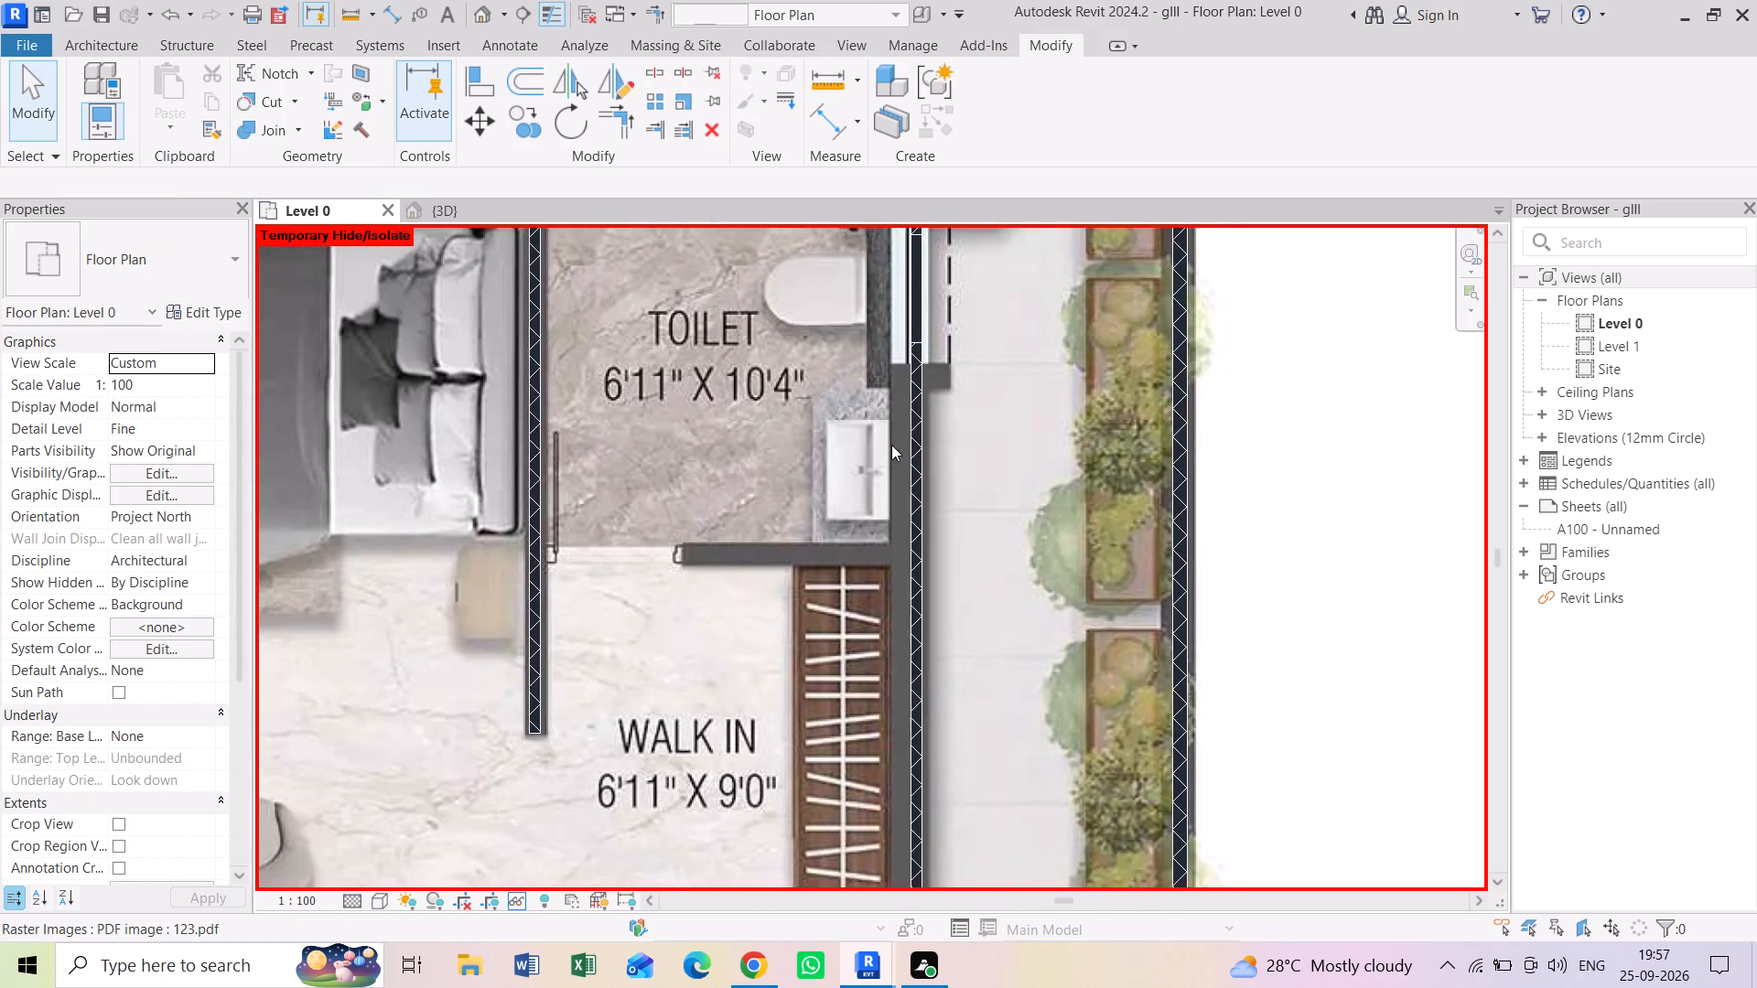
{"action": "scroll", "coordinate": [891, 445], "scroll_direction": "down", "scroll_amount": 4}
{"action": "middle_click_drag", "start_coordinate": [889, 611], "coordinate": [946, 409]}
{"action": "scroll", "coordinate": [927, 575], "scroll_direction": "up", "scroll_amount": 5}
{"action": "scroll", "coordinate": [927, 575], "scroll_direction": "down", "scroll_amount": 6}
{"action": "middle_click_drag", "start_coordinate": [717, 569], "coordinate": [923, 524]}
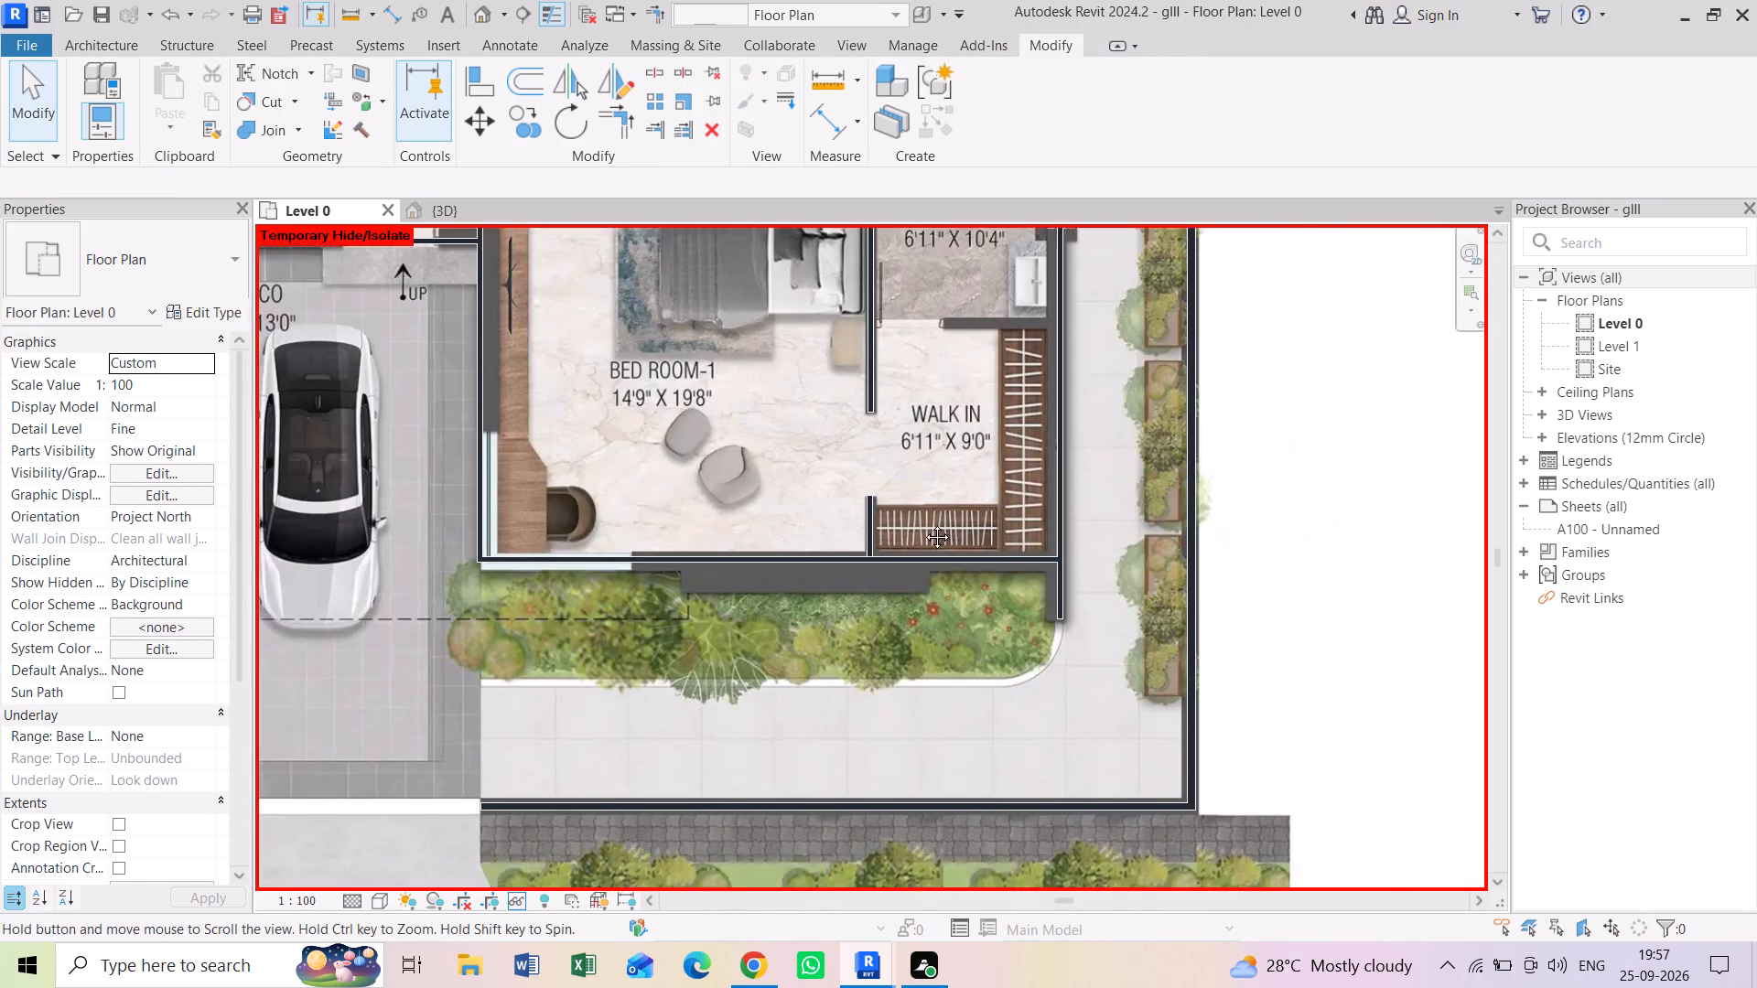
{"action": "scroll", "coordinate": [626, 523], "scroll_direction": "up", "scroll_amount": 5}
{"action": "middle_click_drag", "start_coordinate": [587, 516], "coordinate": [619, 535]}
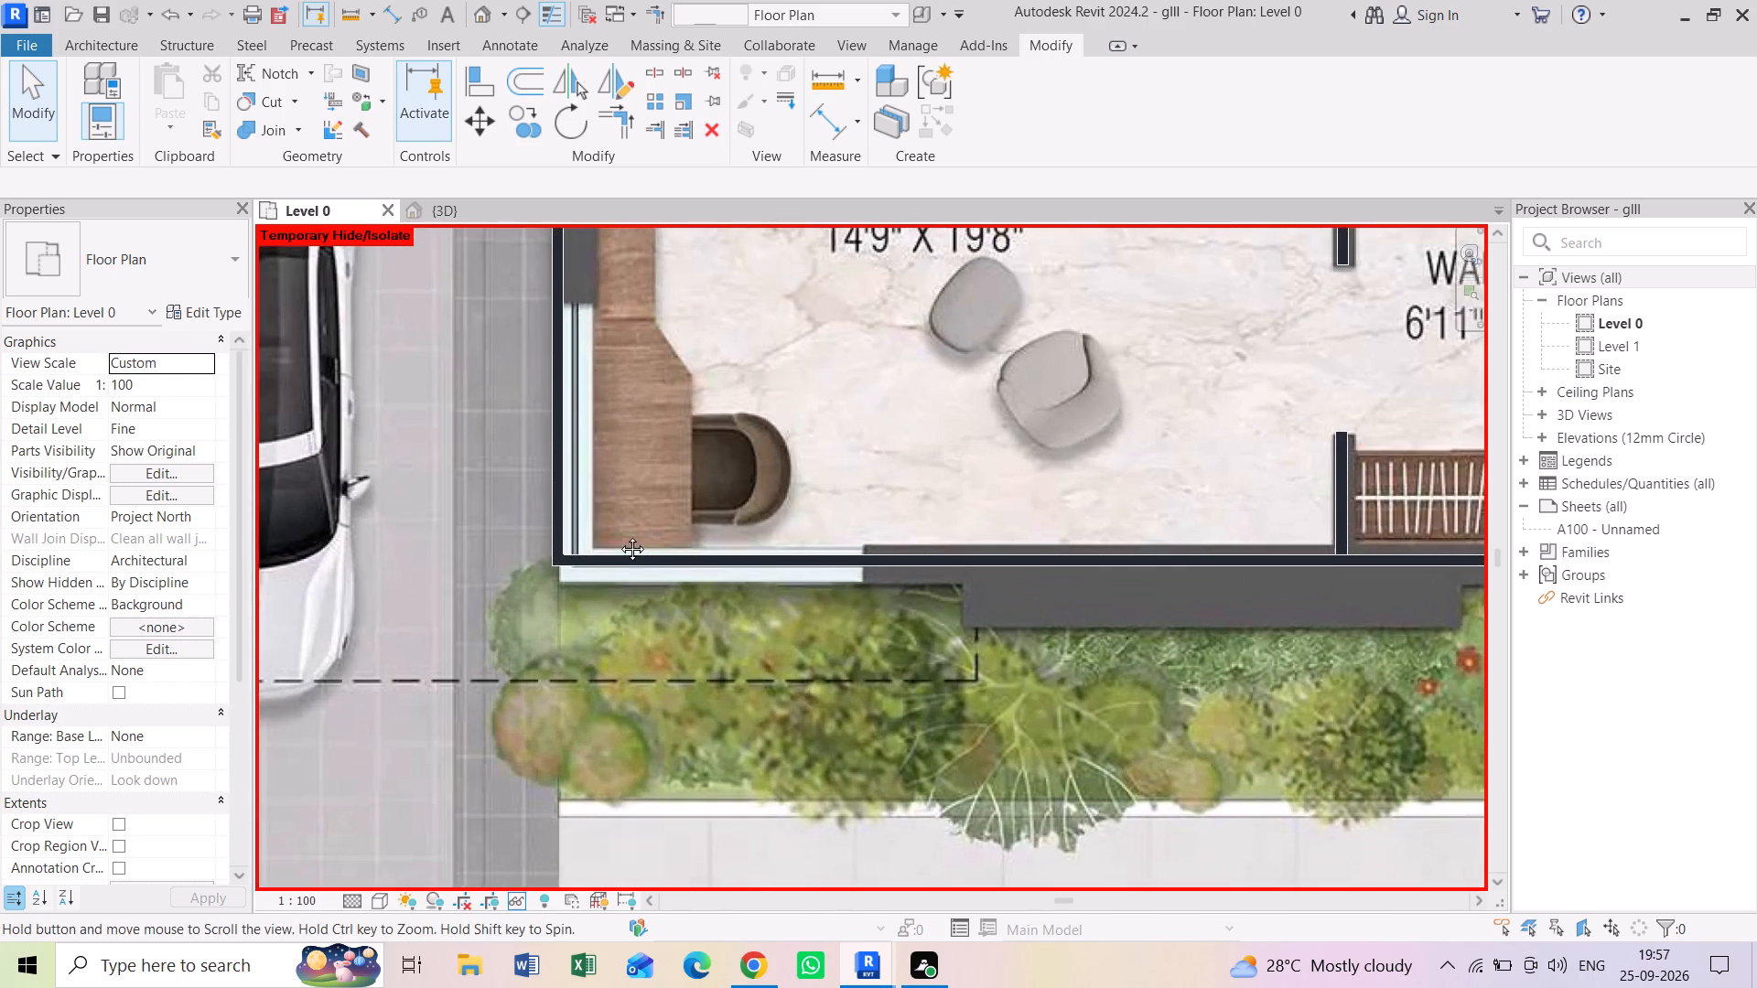
{"action": "middle_click_drag", "start_coordinate": [619, 535], "coordinate": [631, 544]}
{"action": "key", "text": "Escape"}
{"action": "key", "text": "Escape"}
{"action": "key", "text": "Escape"}
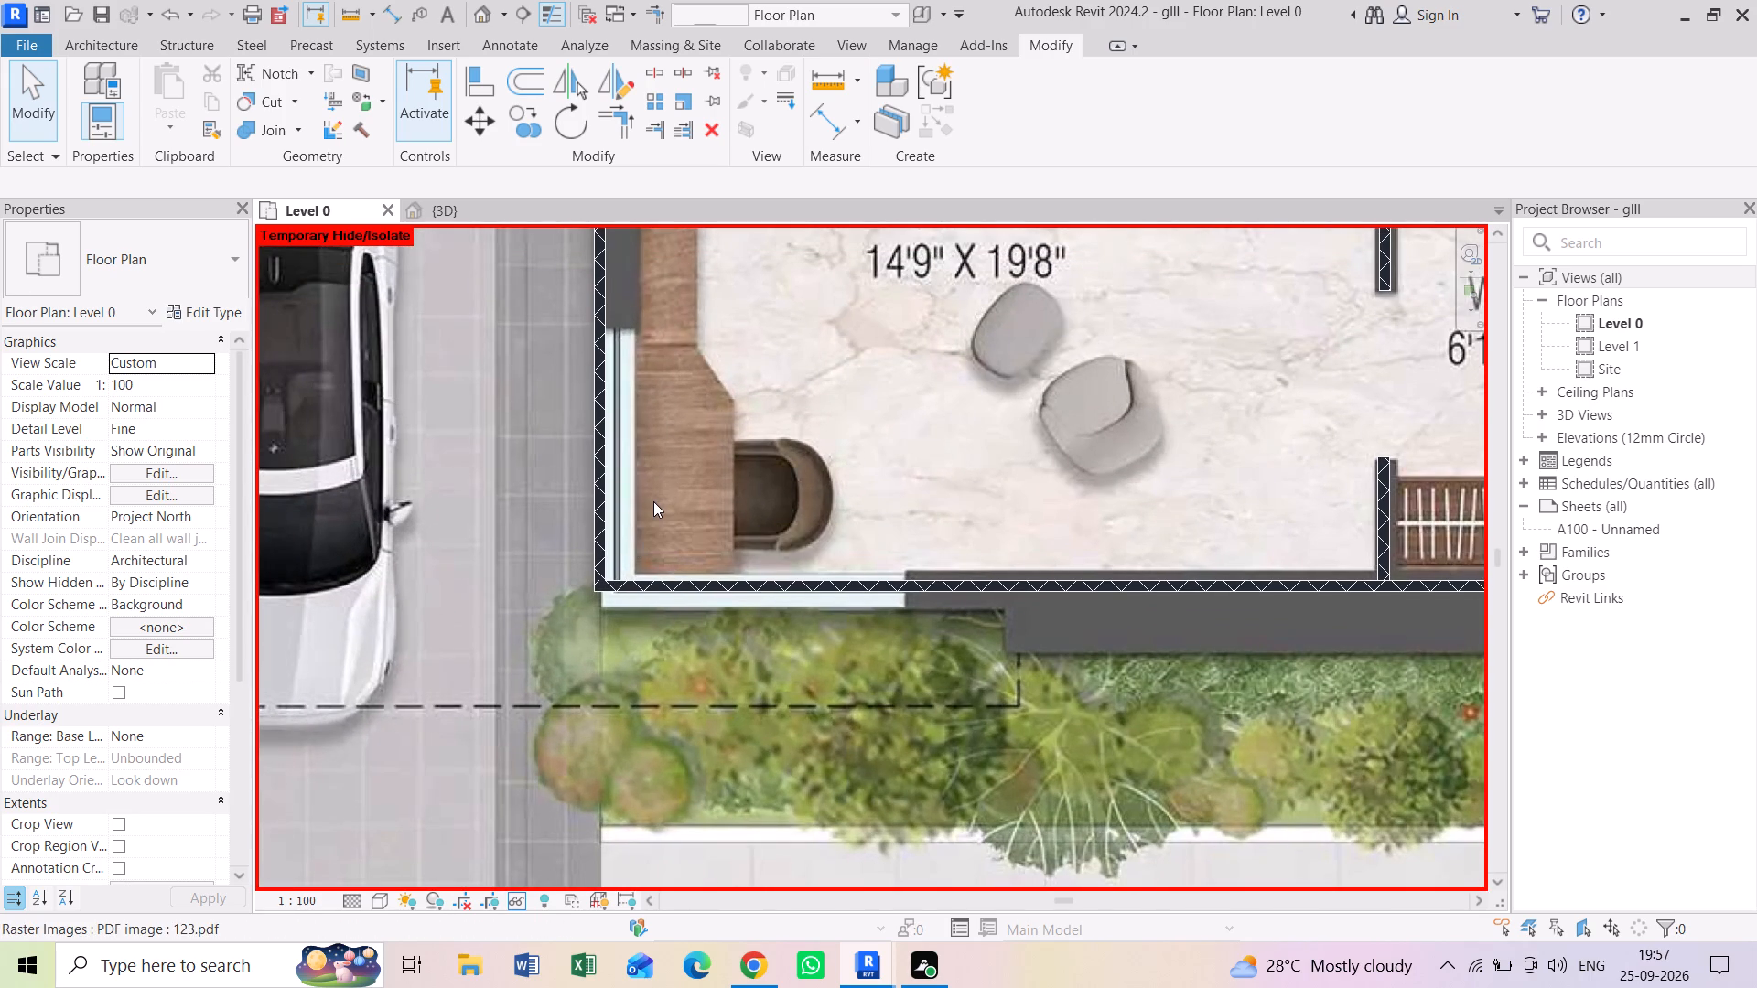
Place a 16" x 24" Instance - Opening in the Drawing room's portico-side wall at the drawn window.
{"action": "scroll", "coordinate": [653, 501], "scroll_direction": "down", "scroll_amount": 4}
{"action": "middle_click_drag", "start_coordinate": [587, 455], "coordinate": [940, 773]}
{"action": "scroll", "coordinate": [940, 773], "scroll_direction": "down", "scroll_amount": 1}
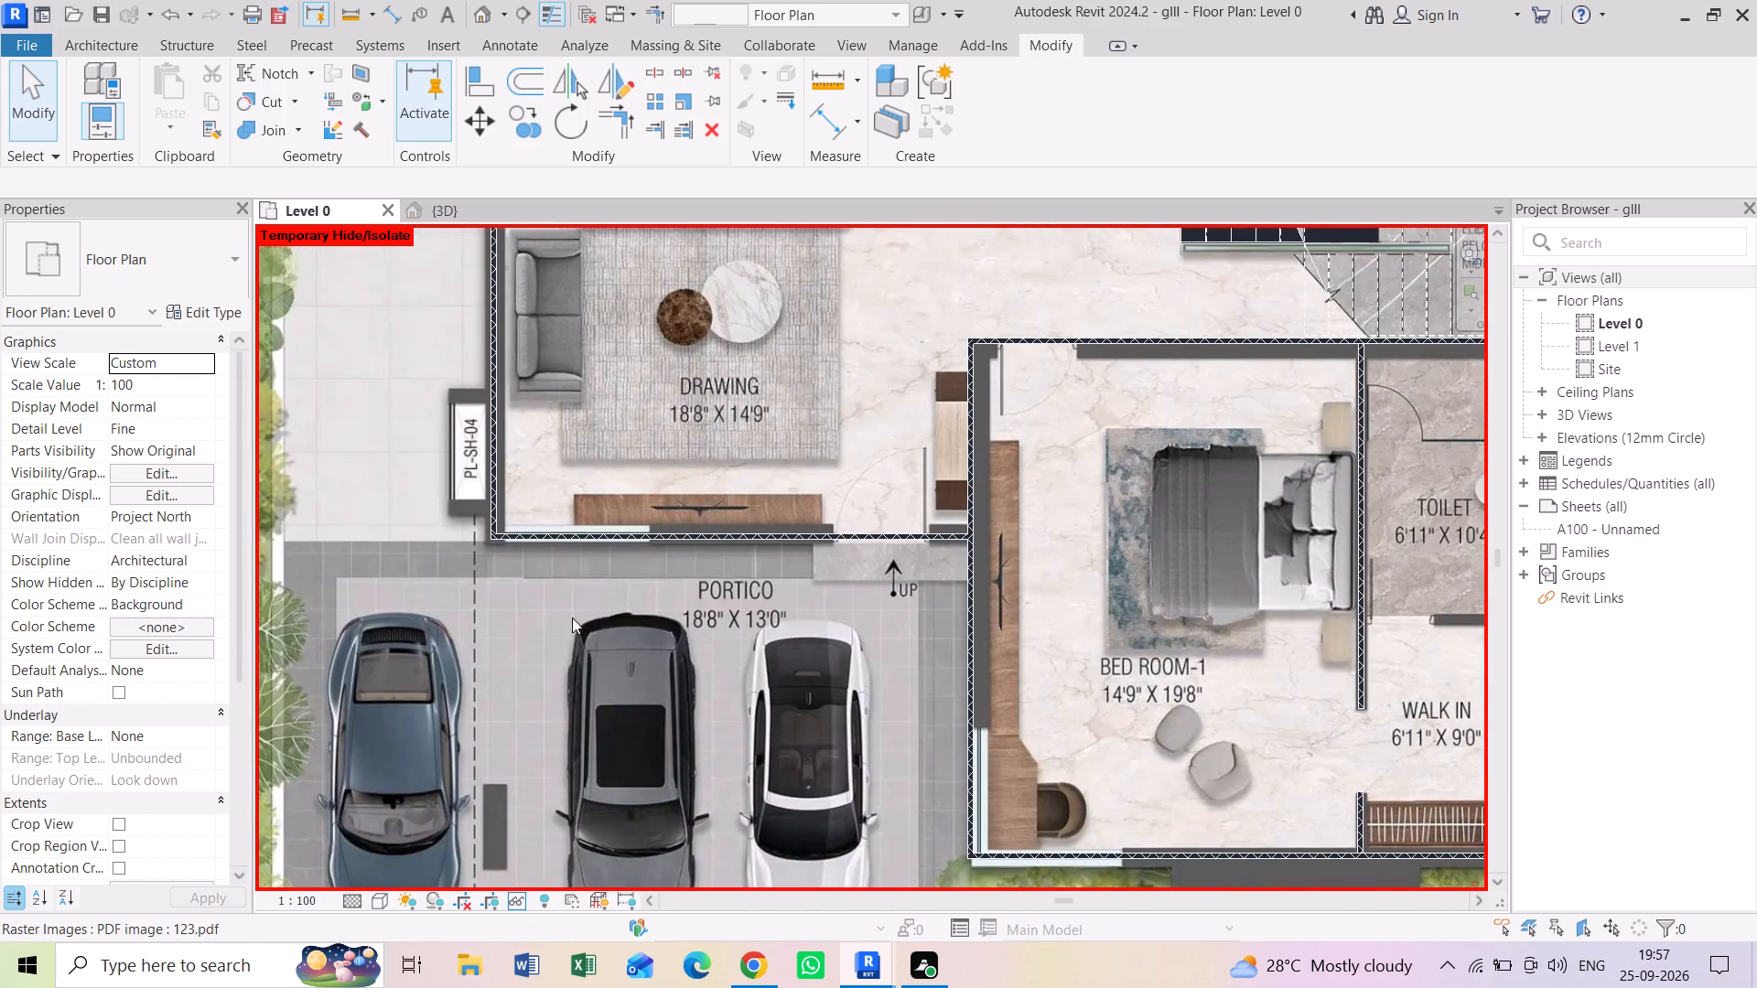
{"action": "middle_click_drag", "start_coordinate": [544, 606], "coordinate": [553, 611]}
{"action": "scroll", "coordinate": [658, 568], "scroll_direction": "up", "scroll_amount": 3}
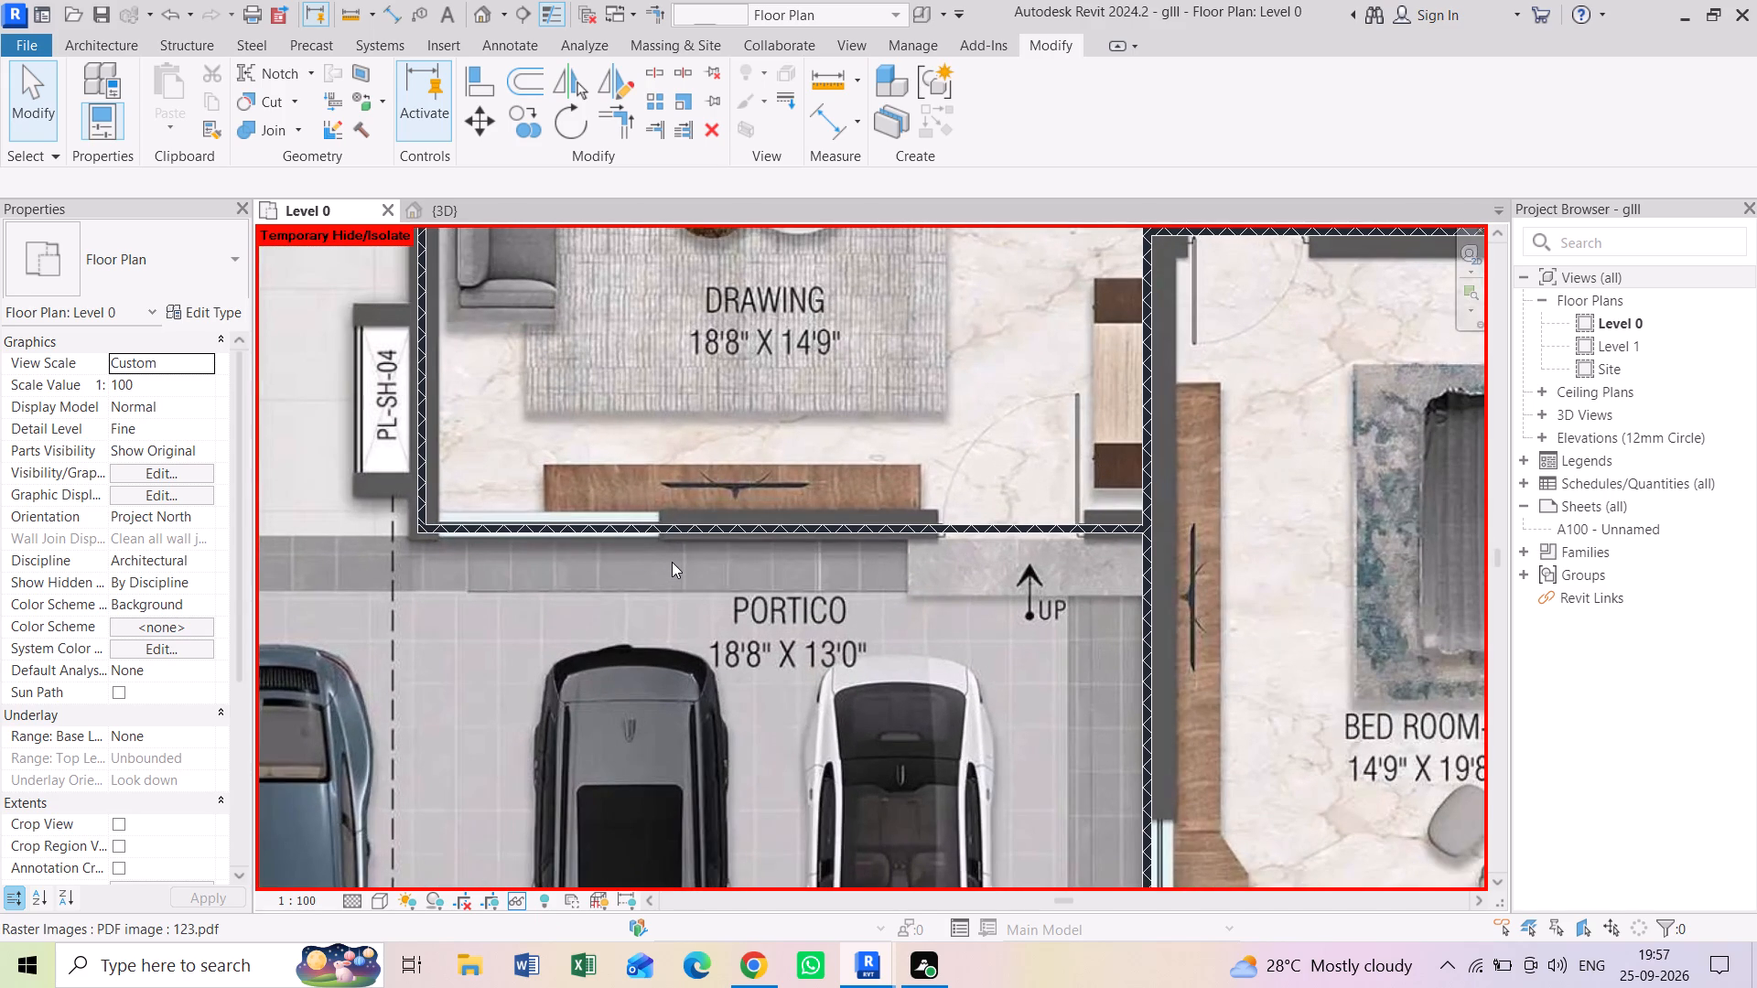
{"action": "scroll", "coordinate": [523, 524], "scroll_direction": "up", "scroll_amount": 1}
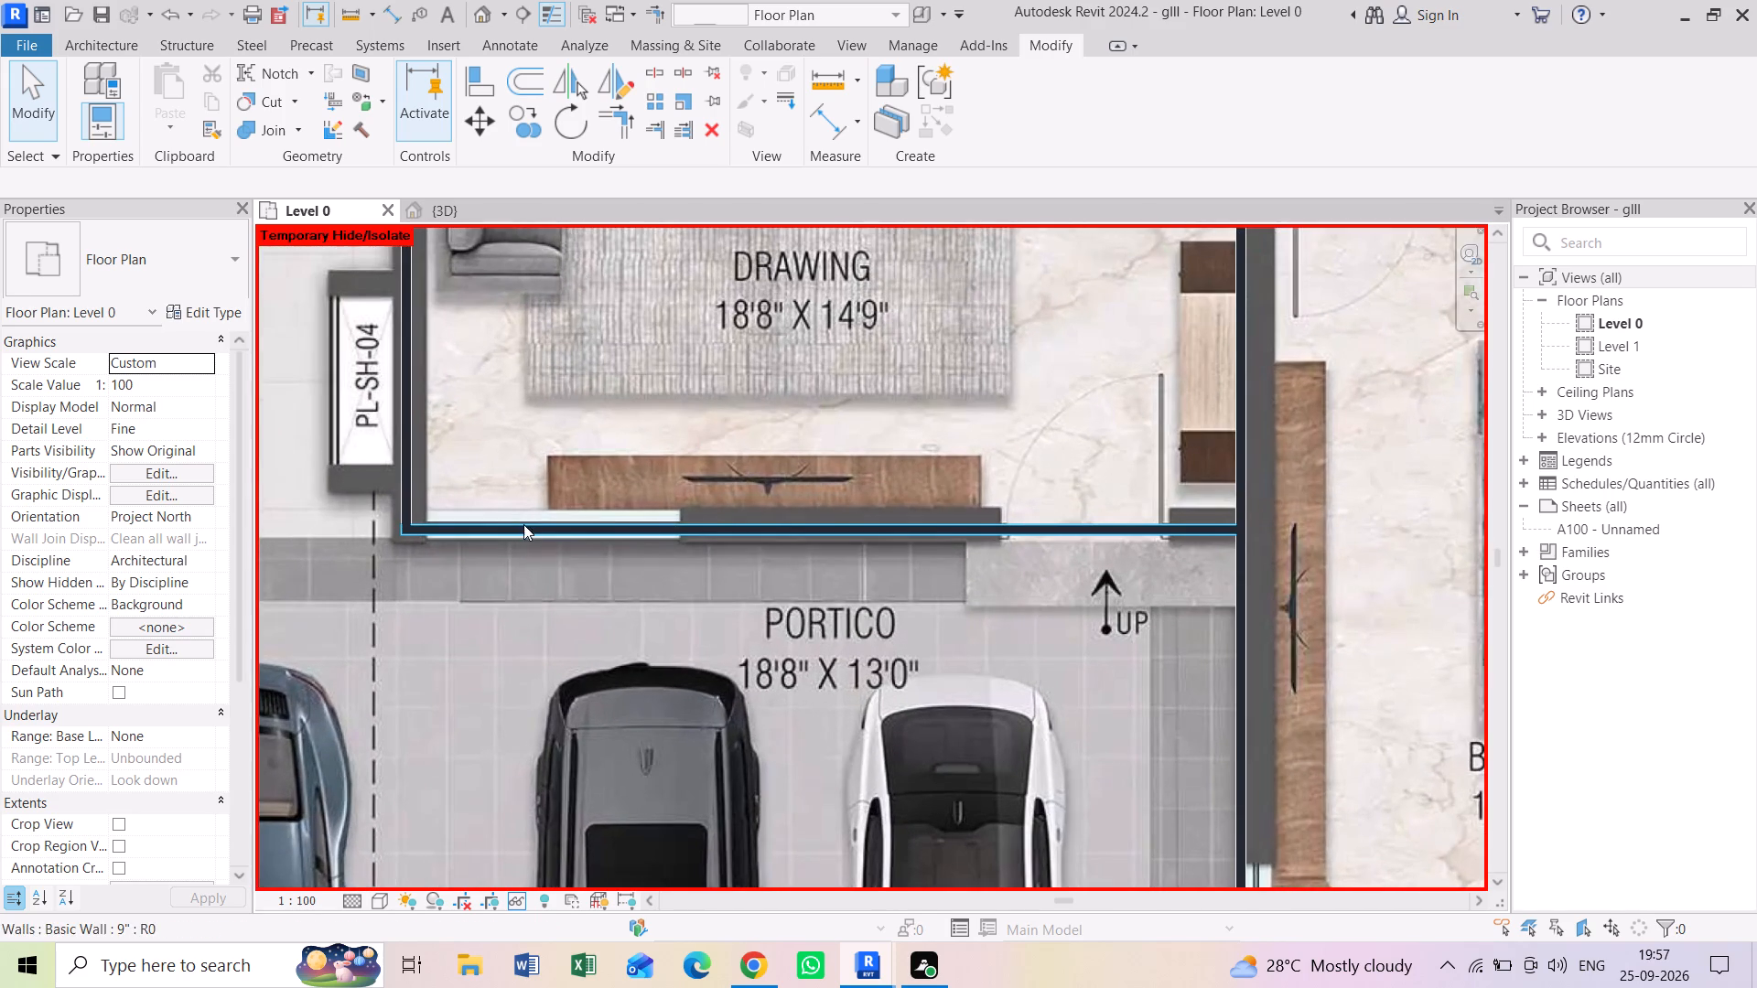
{"action": "middle_click_drag", "start_coordinate": [533, 532], "coordinate": [594, 526]}
{"action": "key", "text": "Escape"}
{"action": "key", "text": "Escape"}
{"action": "key", "text": "c"}
{"action": "key", "text": "m"}
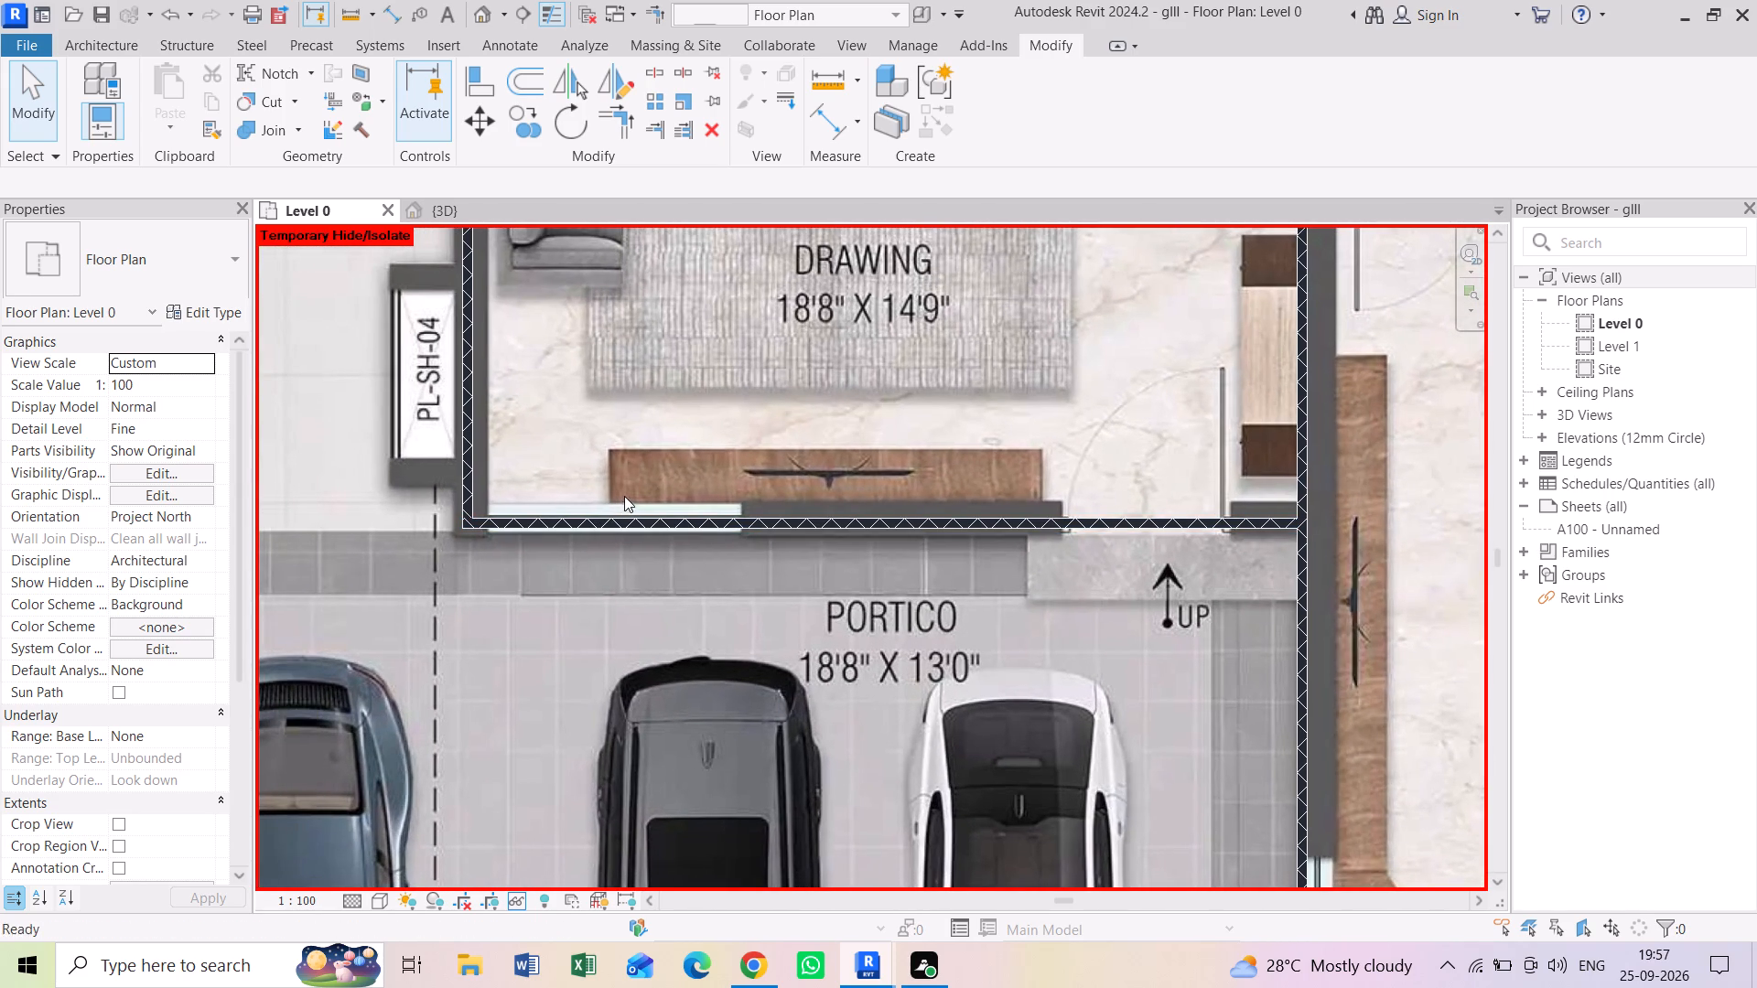
{"action": "scroll", "coordinate": [592, 530], "scroll_direction": "up", "scroll_amount": 4}
{"action": "left_click", "coordinate": [590, 526]}
{"action": "scroll", "coordinate": [553, 526], "scroll_direction": "up", "scroll_amount": 1}
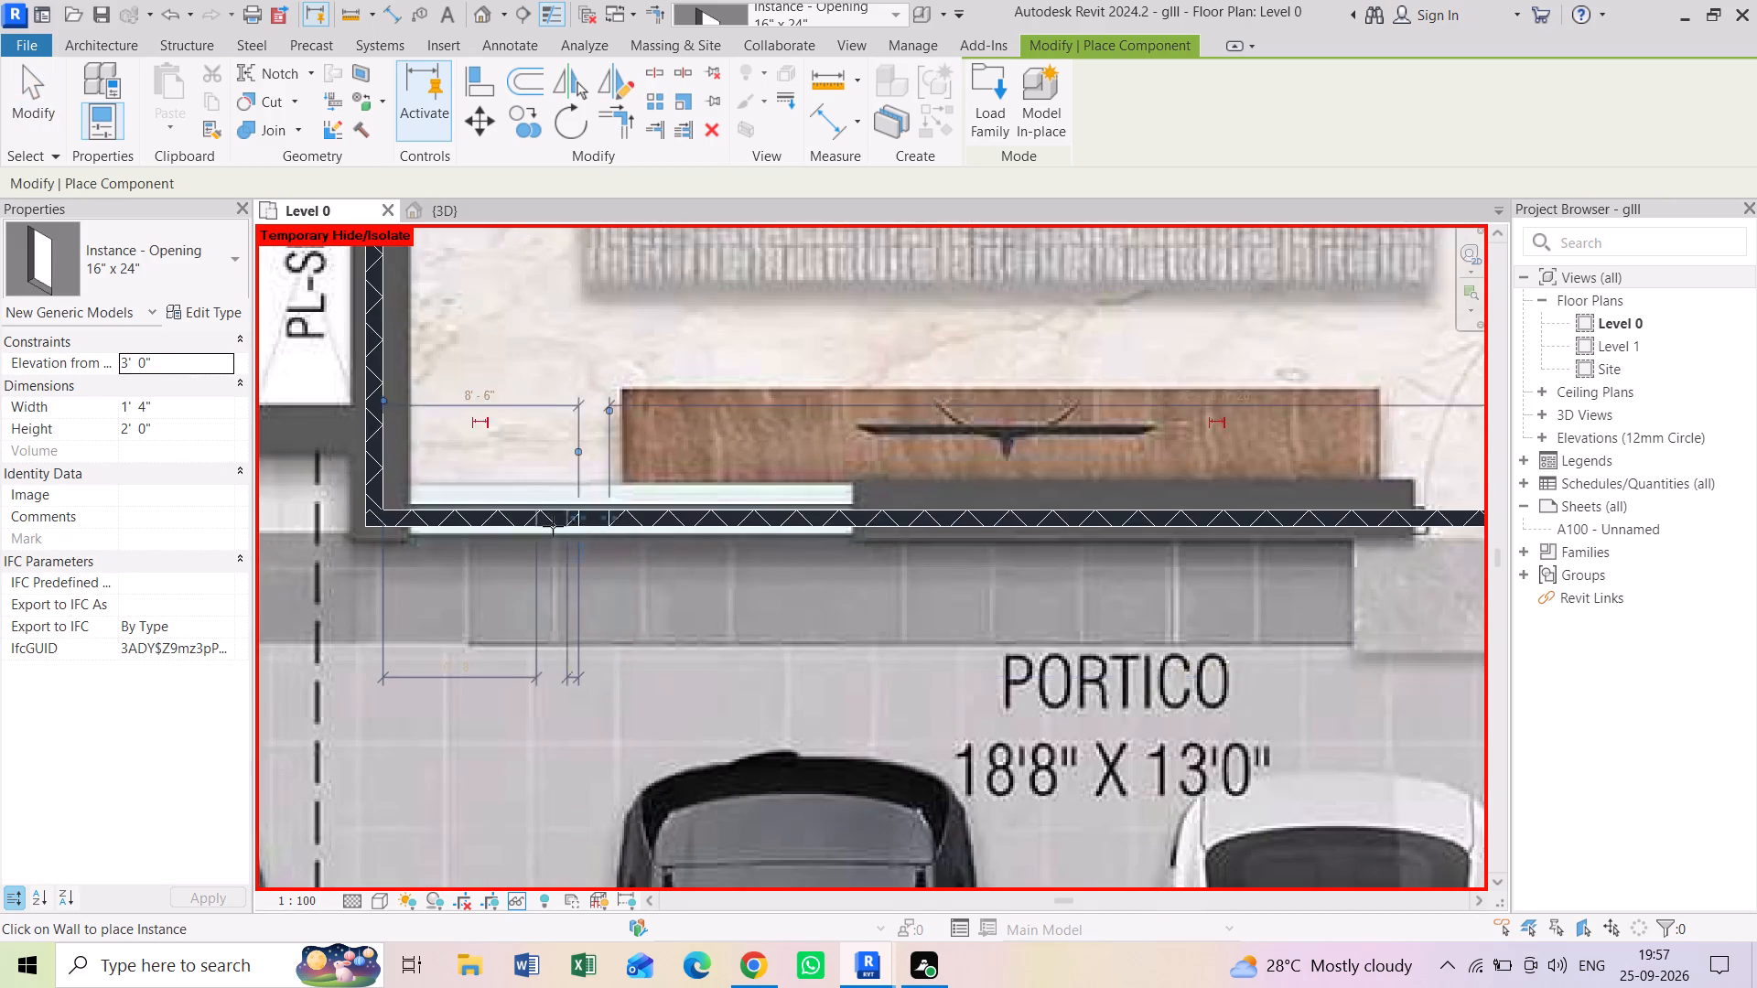
{"action": "scroll", "coordinate": [553, 526], "scroll_direction": "up", "scroll_amount": 2}
{"action": "middle_click_drag", "start_coordinate": [567, 535], "coordinate": [663, 549]}
{"action": "key", "text": "Escape"}
{"action": "key", "text": "Escape"}
{"action": "key", "text": "Escape"}
{"action": "key", "text": "Escape"}
{"action": "key", "text": "Escape"}
{"action": "key", "text": "Escape"}
Stretch both ends of the Drawing room's portico-side opening along the drawn window, to about 11' 2" wide.
{"action": "left_click", "coordinate": [695, 532]}
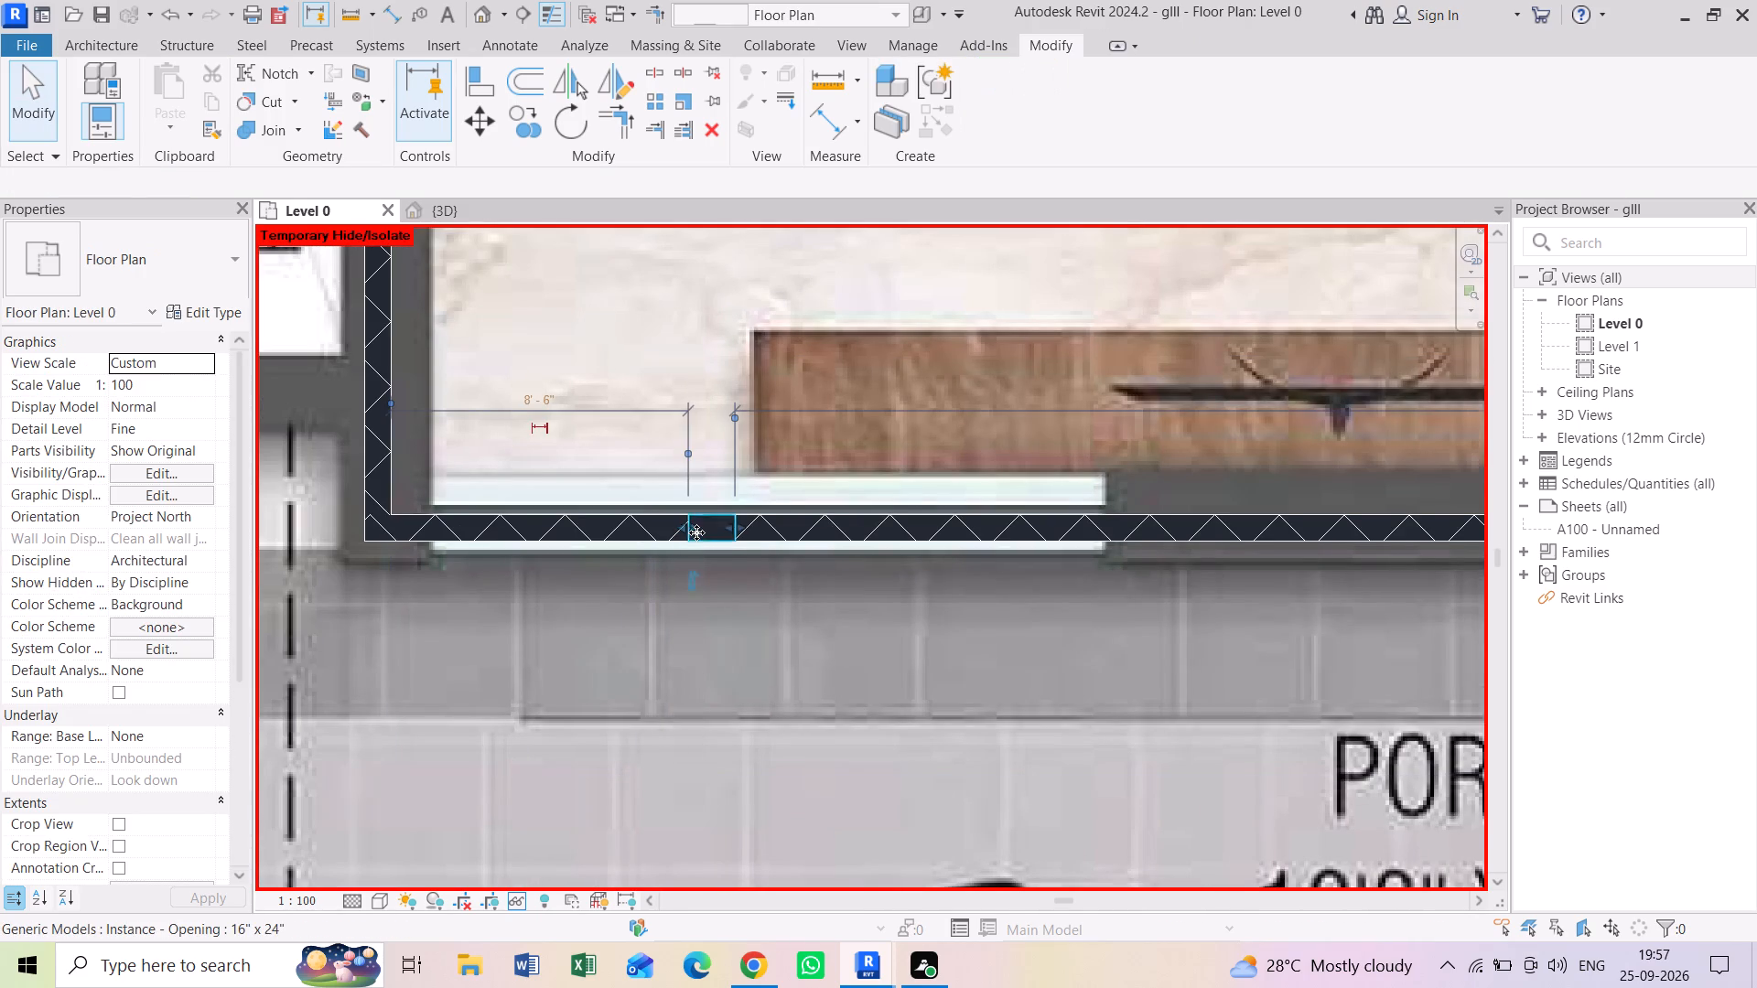
{"action": "scroll", "coordinate": [696, 532], "scroll_direction": "up", "scroll_amount": 1}
{"action": "left_click_drag", "start_coordinate": [678, 528], "coordinate": [541, 546]}
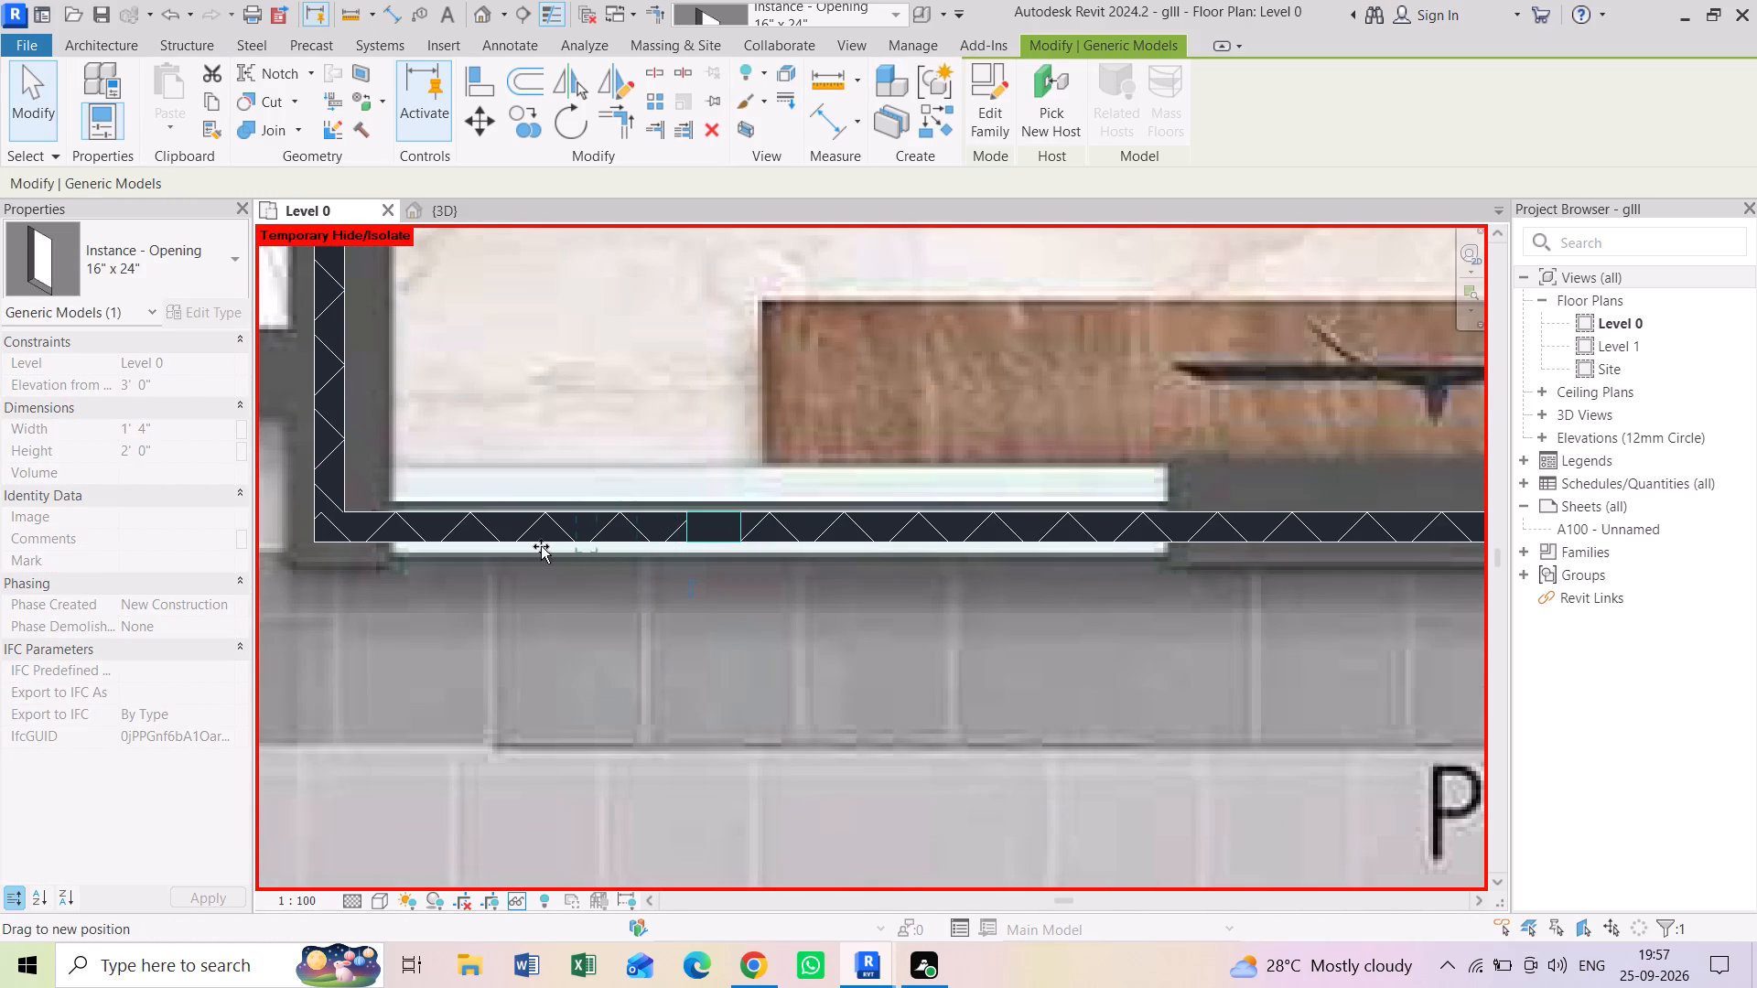
{"action": "left_click_drag", "start_coordinate": [541, 546], "coordinate": [499, 542]}
{"action": "left_click_drag", "start_coordinate": [747, 525], "coordinate": [856, 535]}
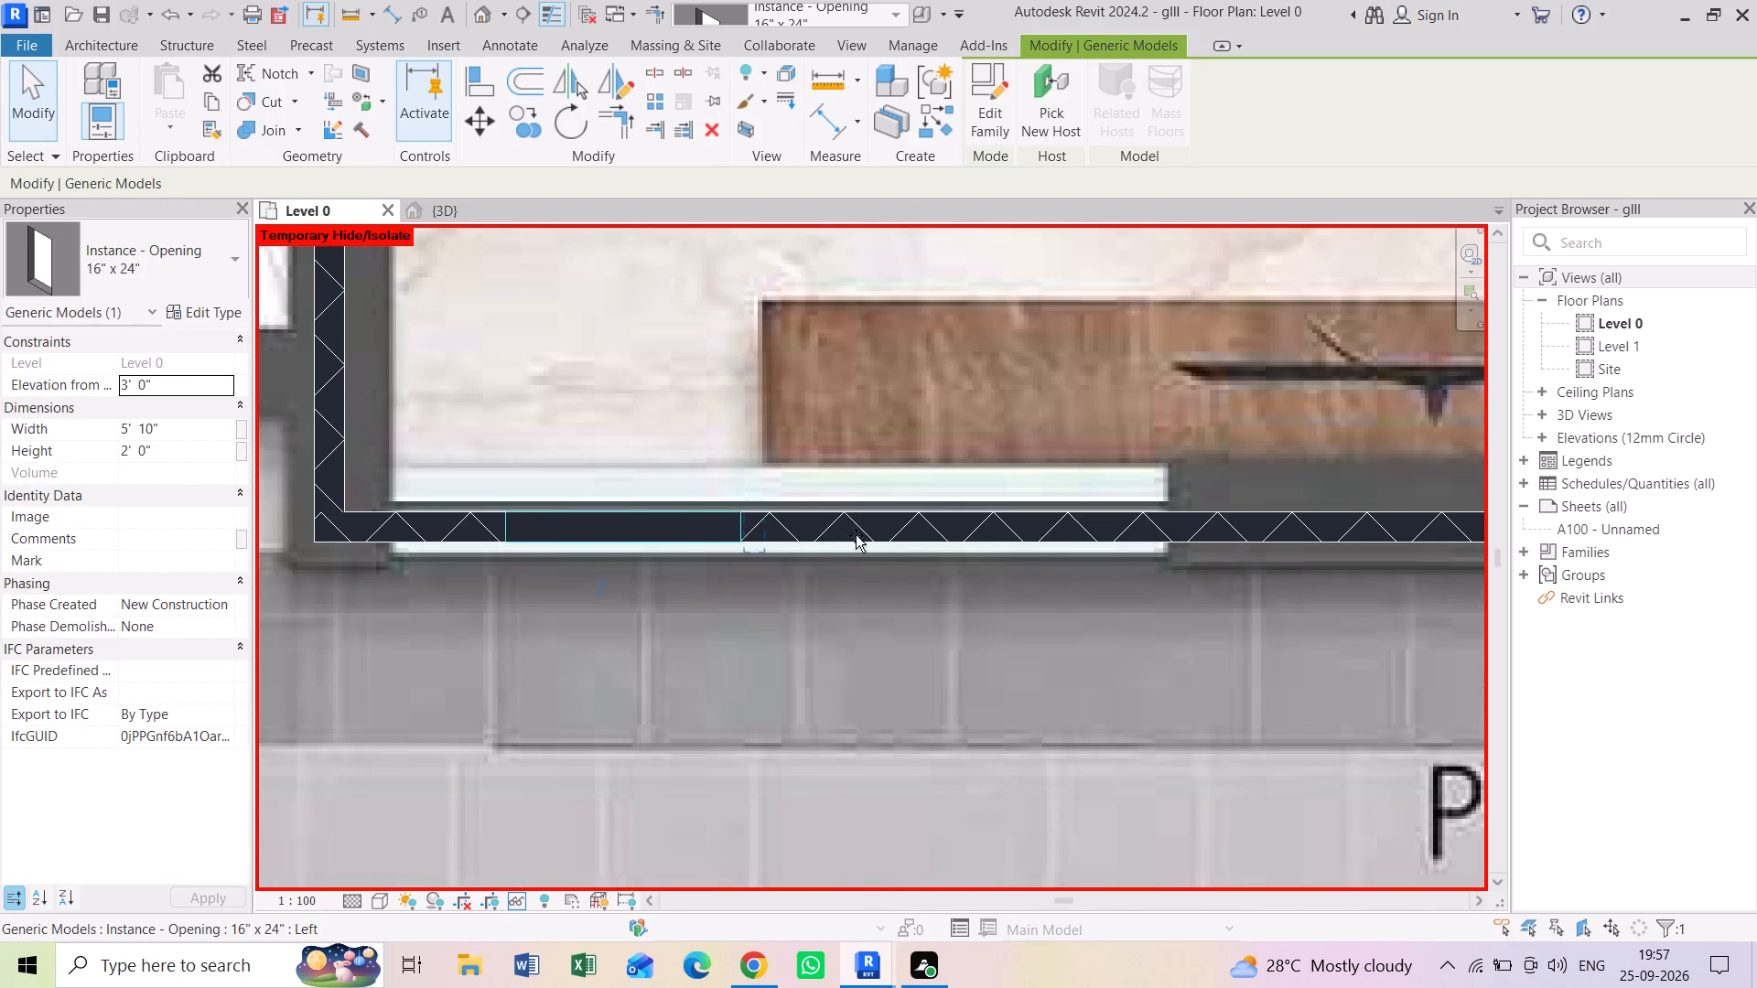
{"action": "left_click_drag", "start_coordinate": [856, 535], "coordinate": [965, 535]}
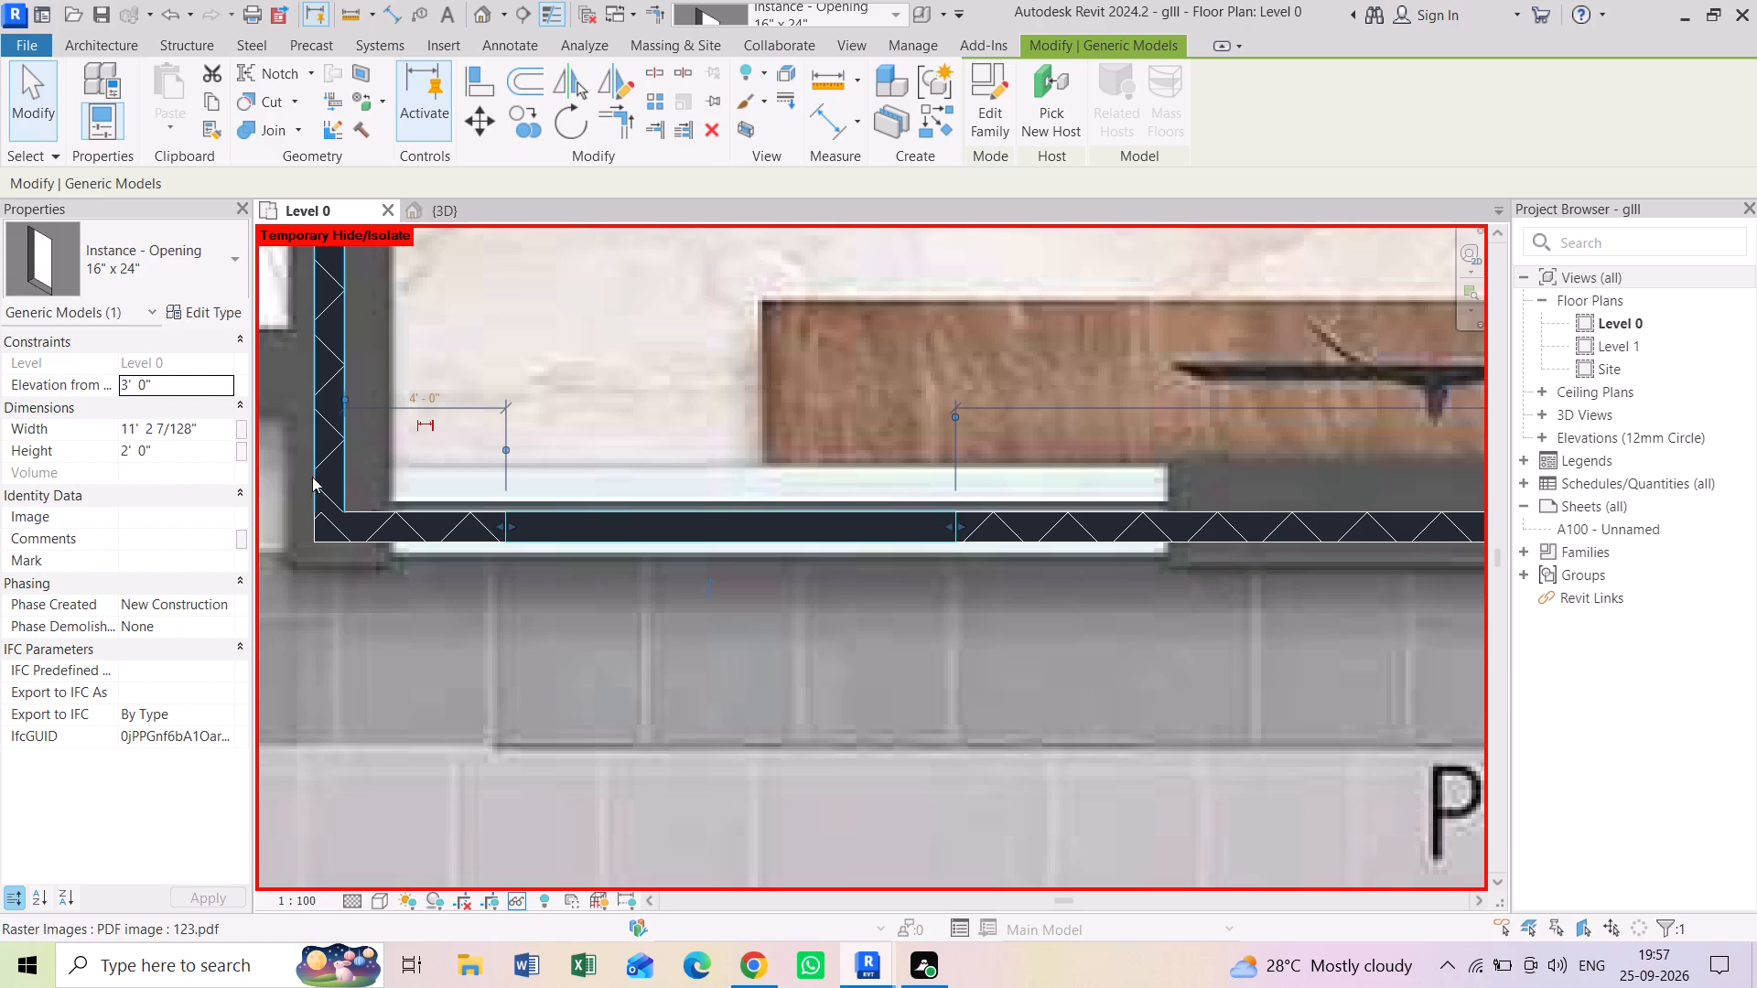
Set the height of the Drawing room's portico-side opening to 5'.
{"action": "left_click", "coordinate": [188, 447]}
{"action": "key", "text": "5"}
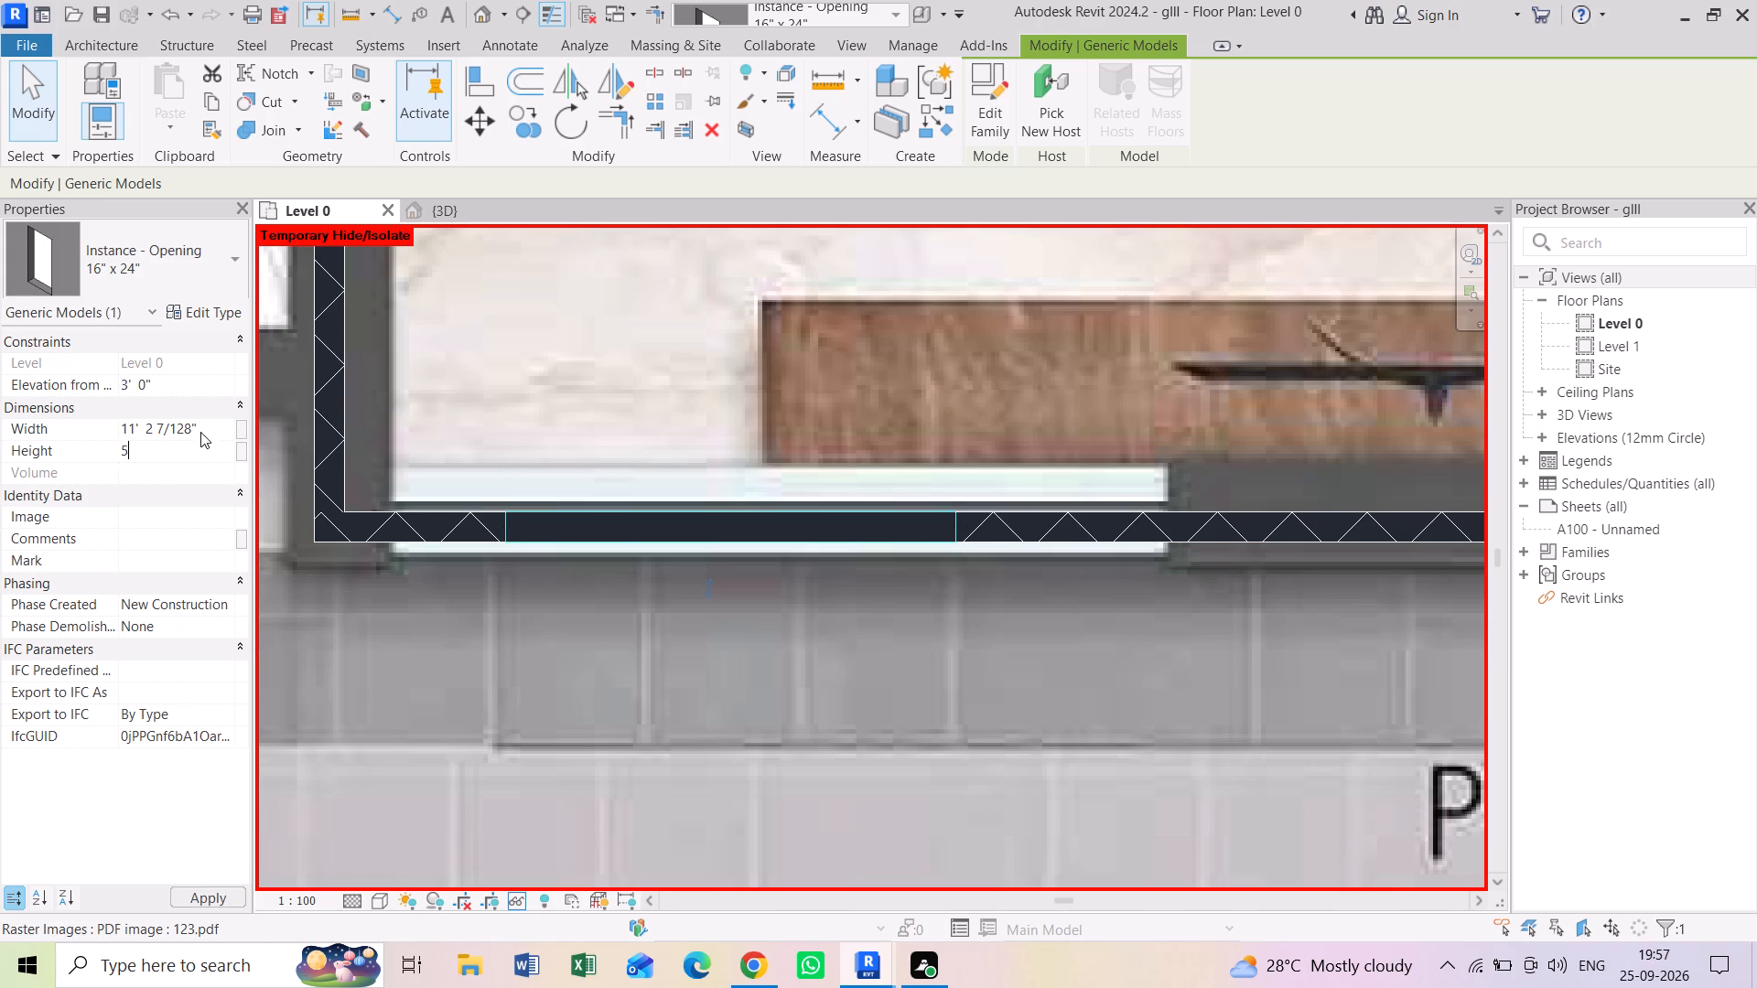
{"action": "key", "text": "apostrophe"}
{"action": "key", "text": "Return"}
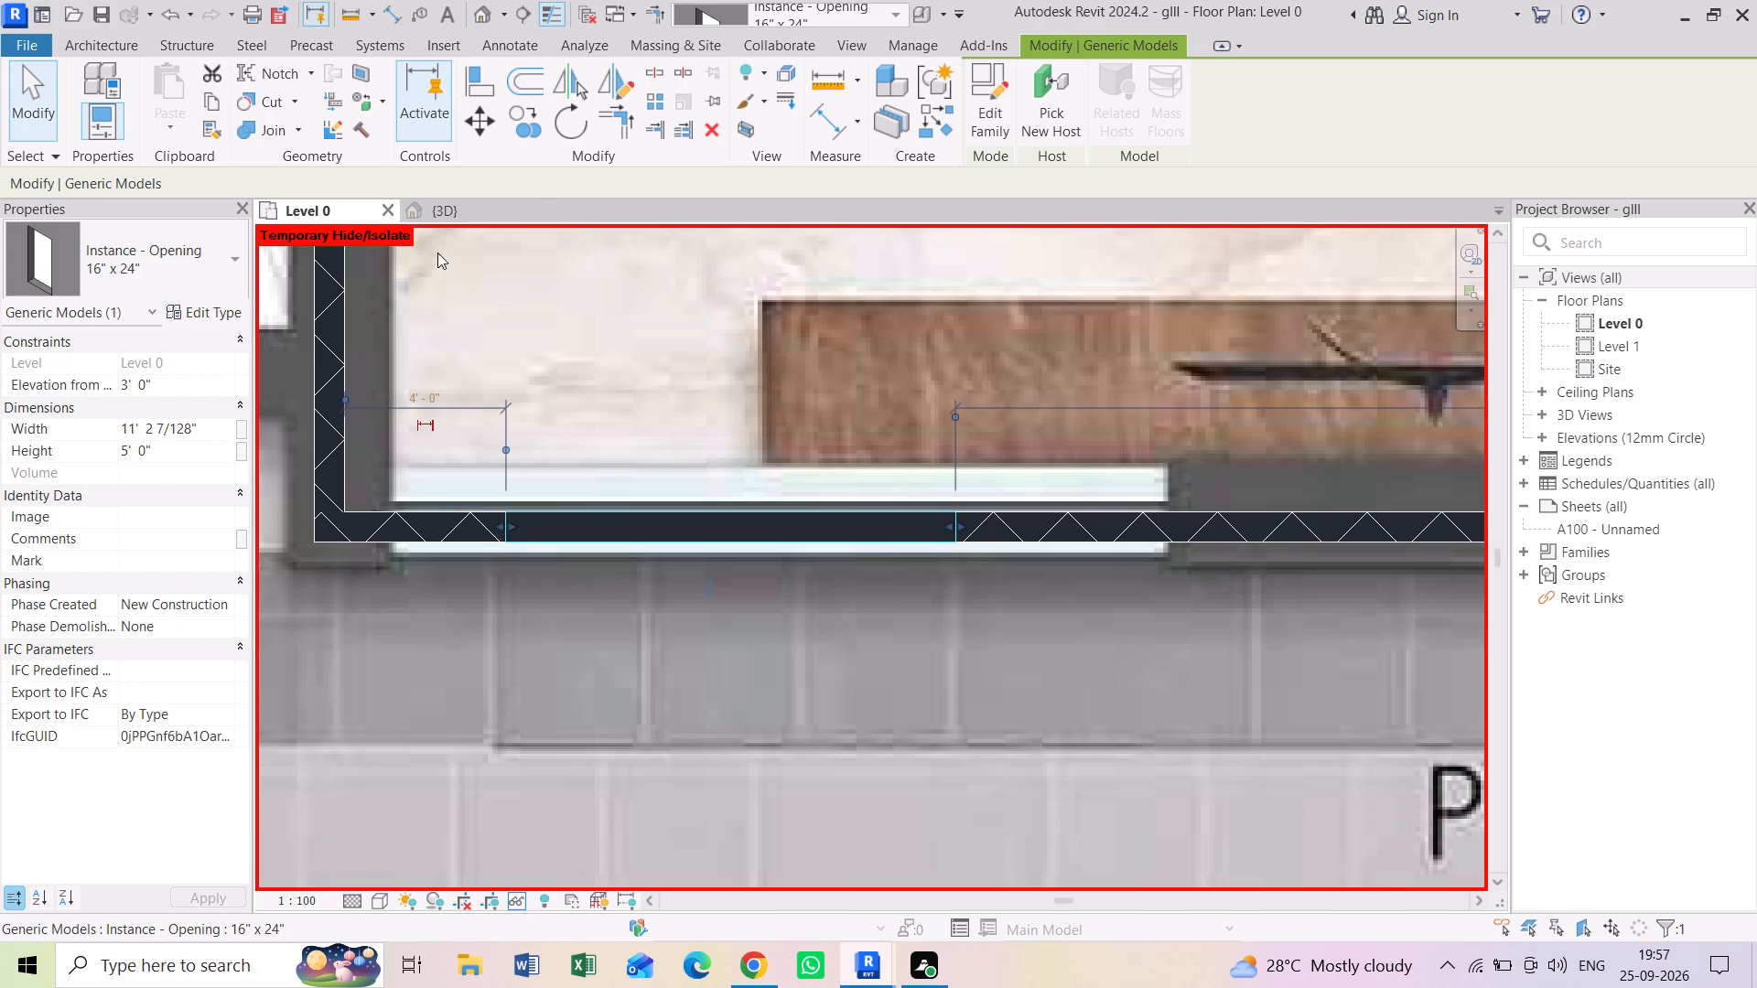
Examine the Drawing room's portico-side opening and the surrounding walls from several angles in the 3D view.
{"action": "left_click", "coordinate": [437, 213]}
{"action": "scroll", "coordinate": [744, 534], "scroll_direction": "down", "scroll_amount": 5}
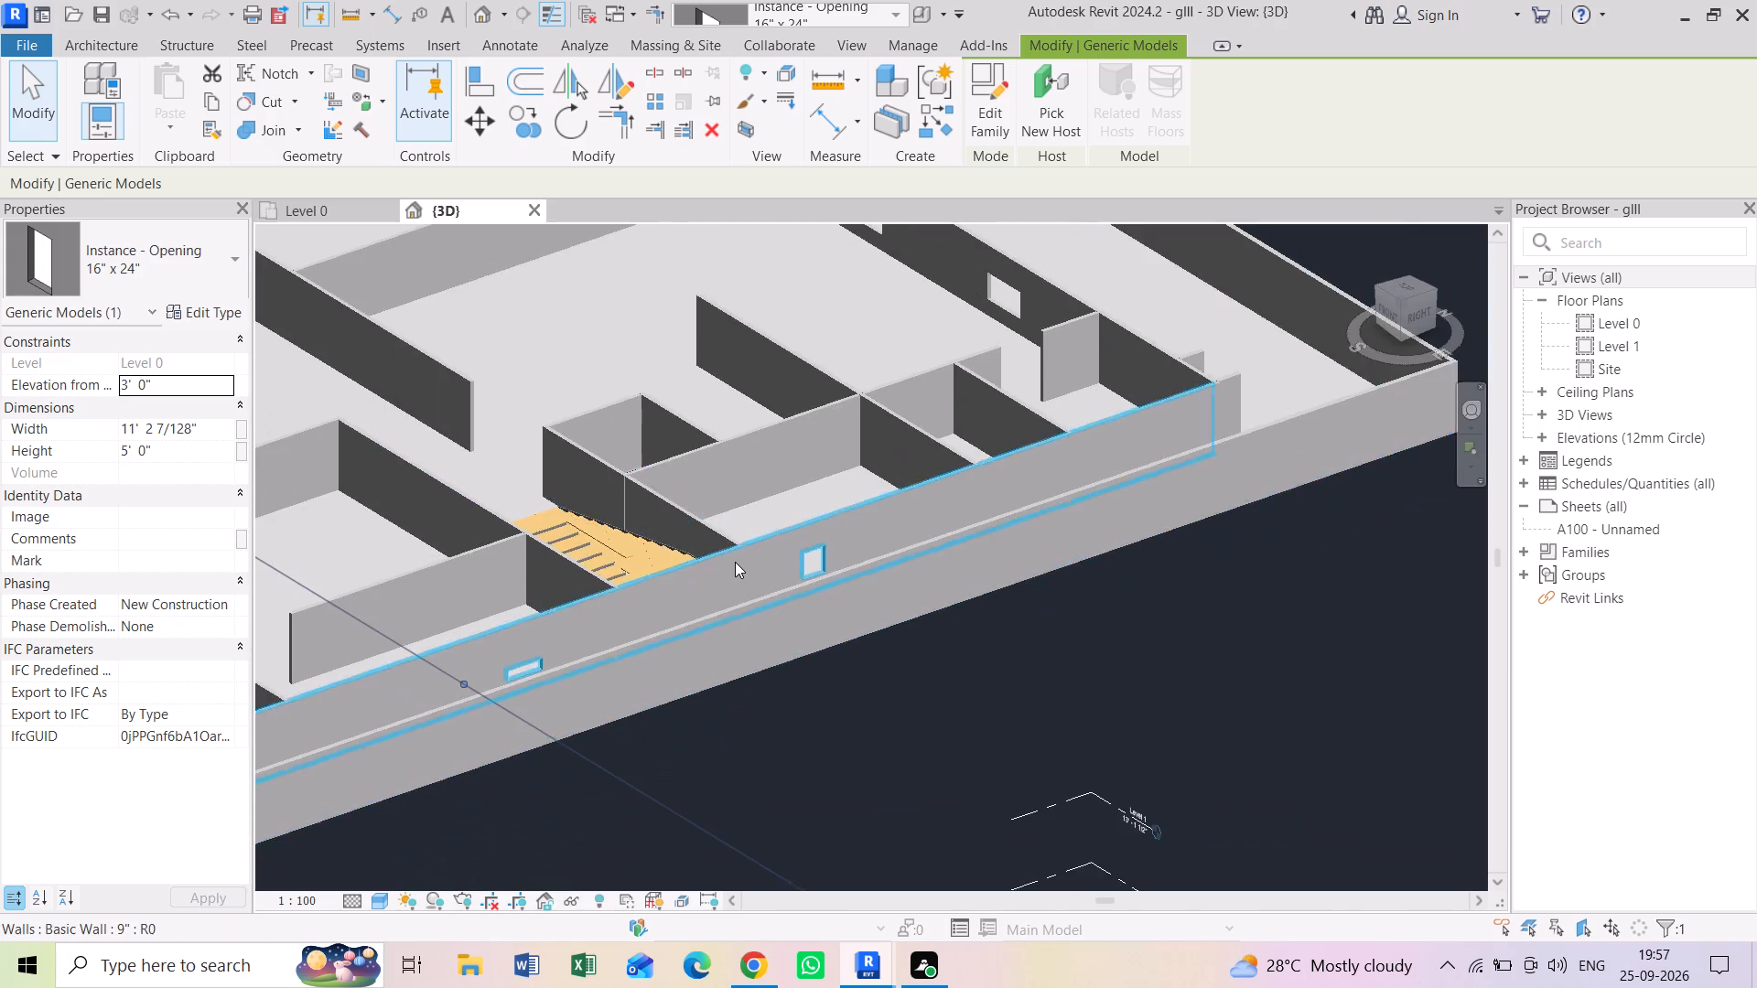
{"action": "scroll", "coordinate": [735, 562], "scroll_direction": "down", "scroll_amount": 3}
{"action": "middle_click_drag", "start_coordinate": [802, 656], "coordinate": [966, 635], "text": "shift"}
{"action": "middle_click_drag", "start_coordinate": [770, 653], "coordinate": [1005, 746]}
{"action": "middle_click_drag", "start_coordinate": [469, 563], "coordinate": [602, 498], "text": "shift"}
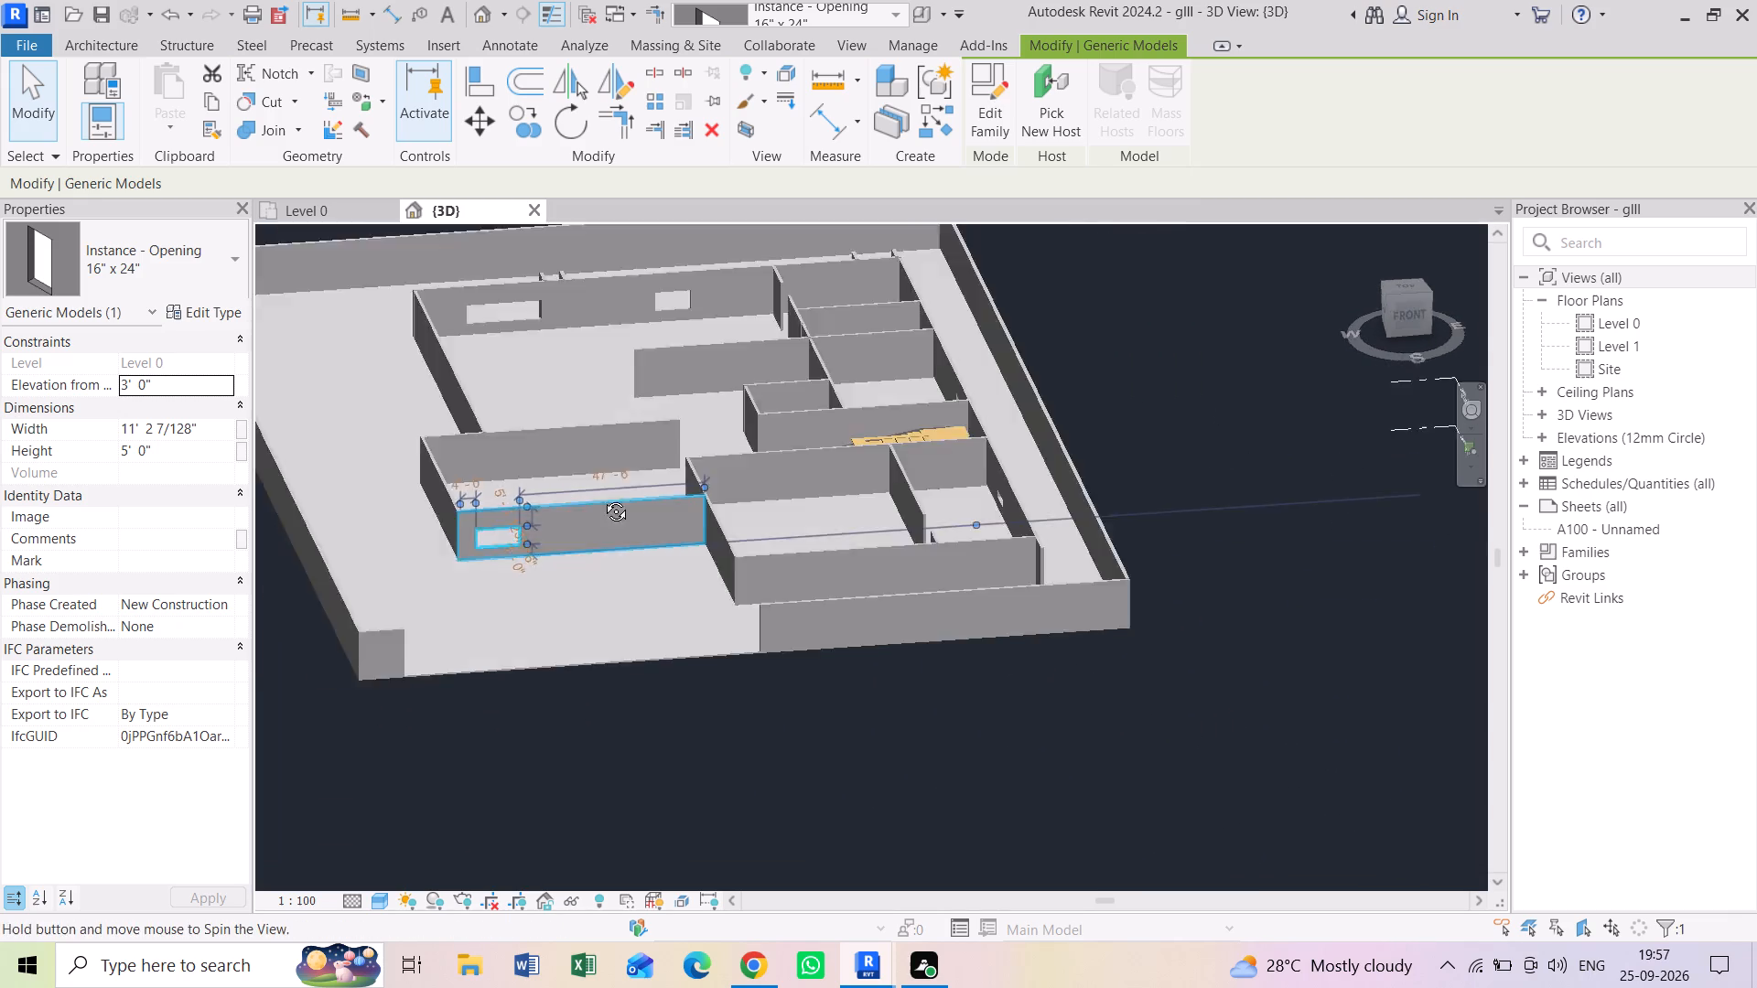
{"action": "middle_click_drag", "start_coordinate": [602, 498], "coordinate": [608, 493], "text": "shift"}
{"action": "scroll", "coordinate": [495, 515], "scroll_direction": "up", "scroll_amount": 3}
{"action": "key", "text": "Escape"}
{"action": "middle_click_drag", "start_coordinate": [593, 591], "coordinate": [591, 607]}
{"action": "scroll", "coordinate": [513, 551], "scroll_direction": "up", "scroll_amount": 5}
{"action": "scroll", "coordinate": [521, 495], "scroll_direction": "down", "scroll_amount": 12}
{"action": "middle_click_drag", "start_coordinate": [624, 401], "coordinate": [659, 698], "text": "shift"}
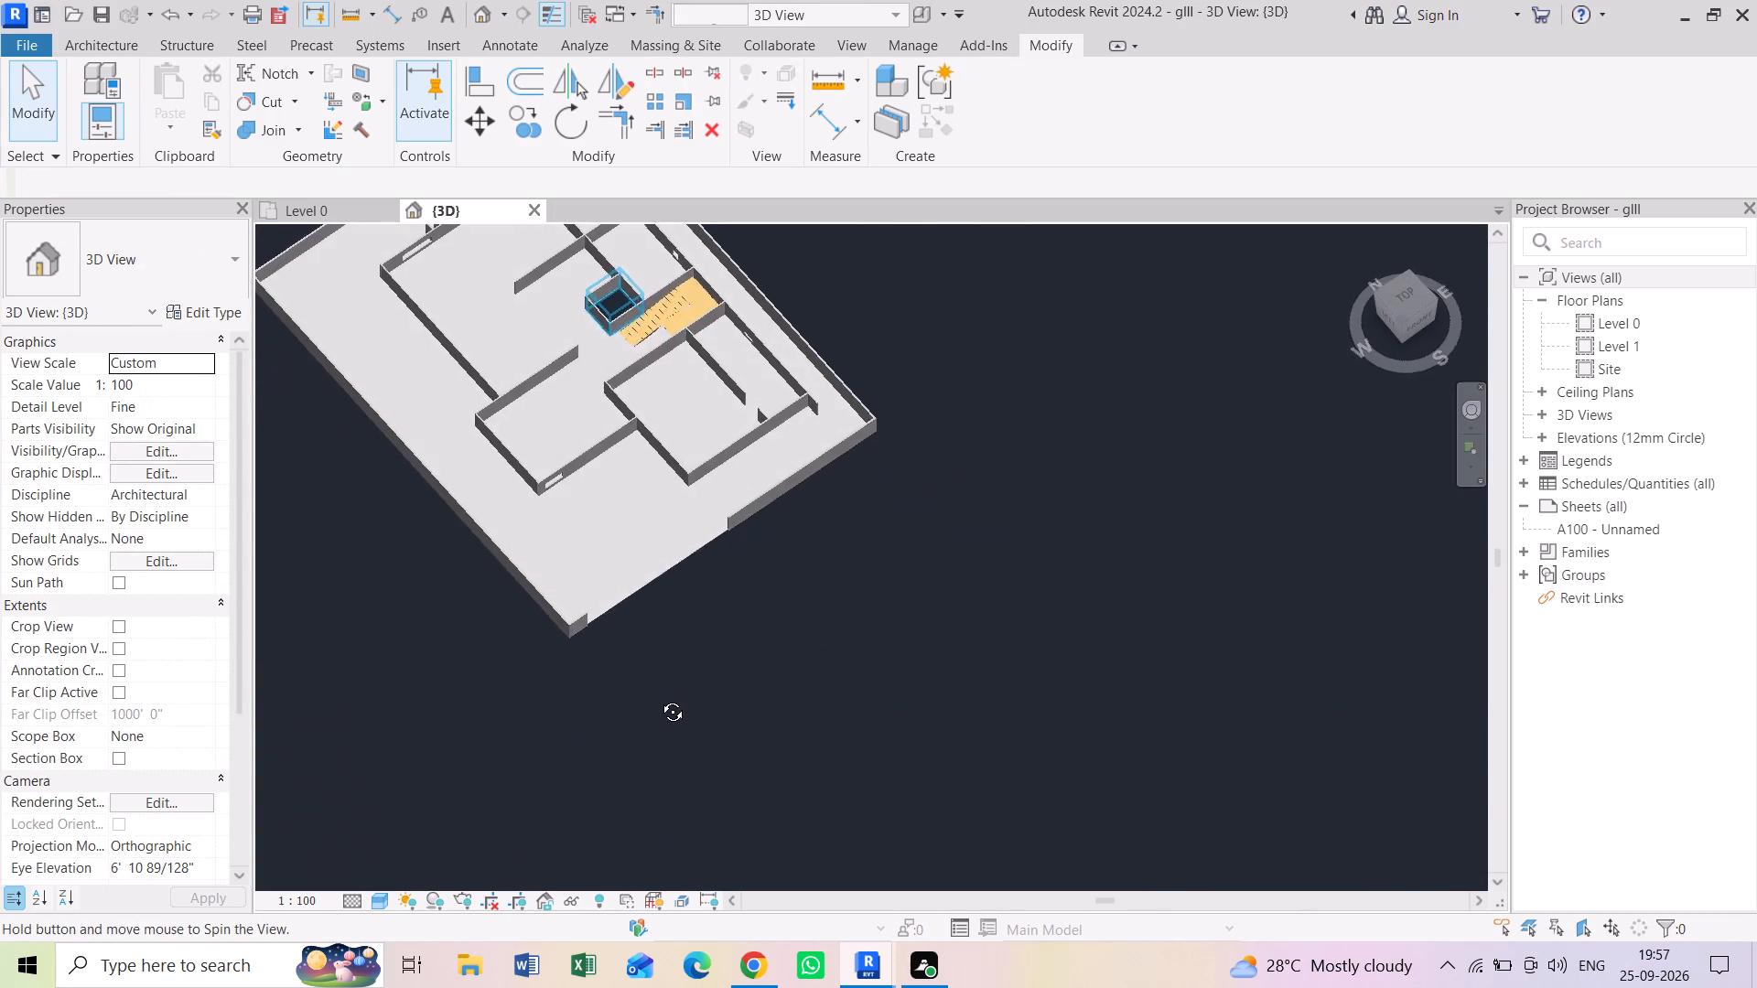
{"action": "middle_click_drag", "start_coordinate": [659, 698], "coordinate": [635, 285], "text": "shift"}
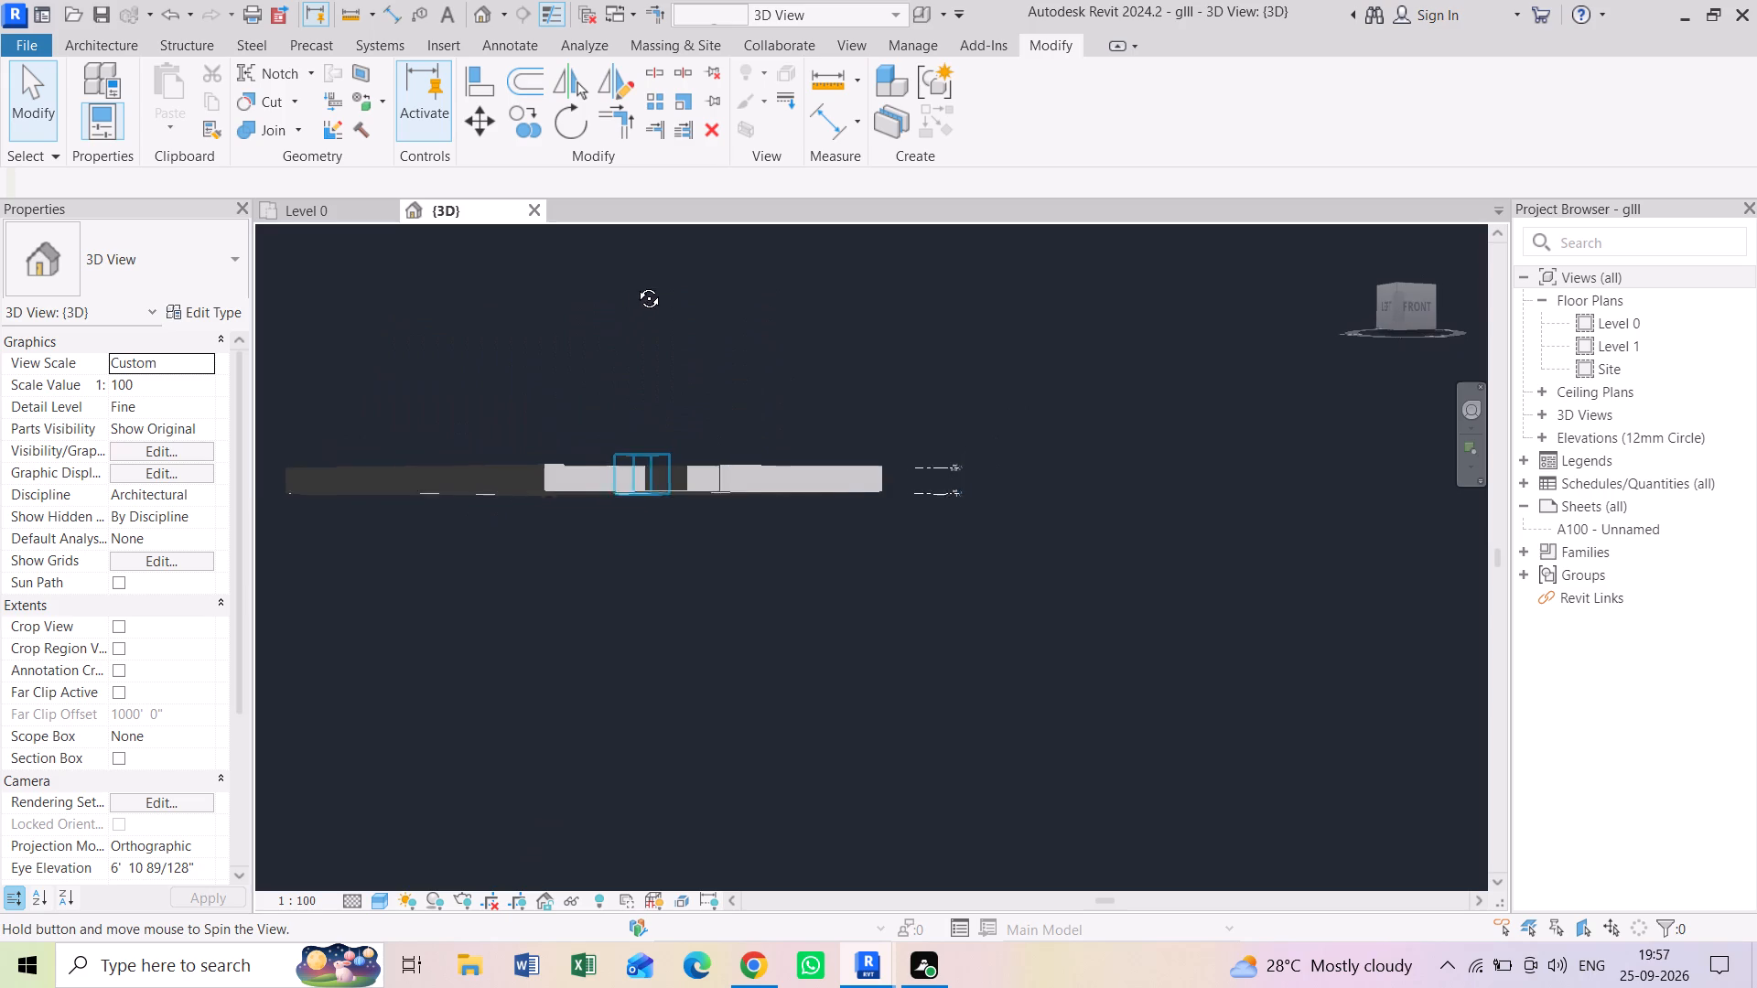
{"action": "middle_click_drag", "start_coordinate": [635, 285], "coordinate": [832, 592], "text": "shift"}
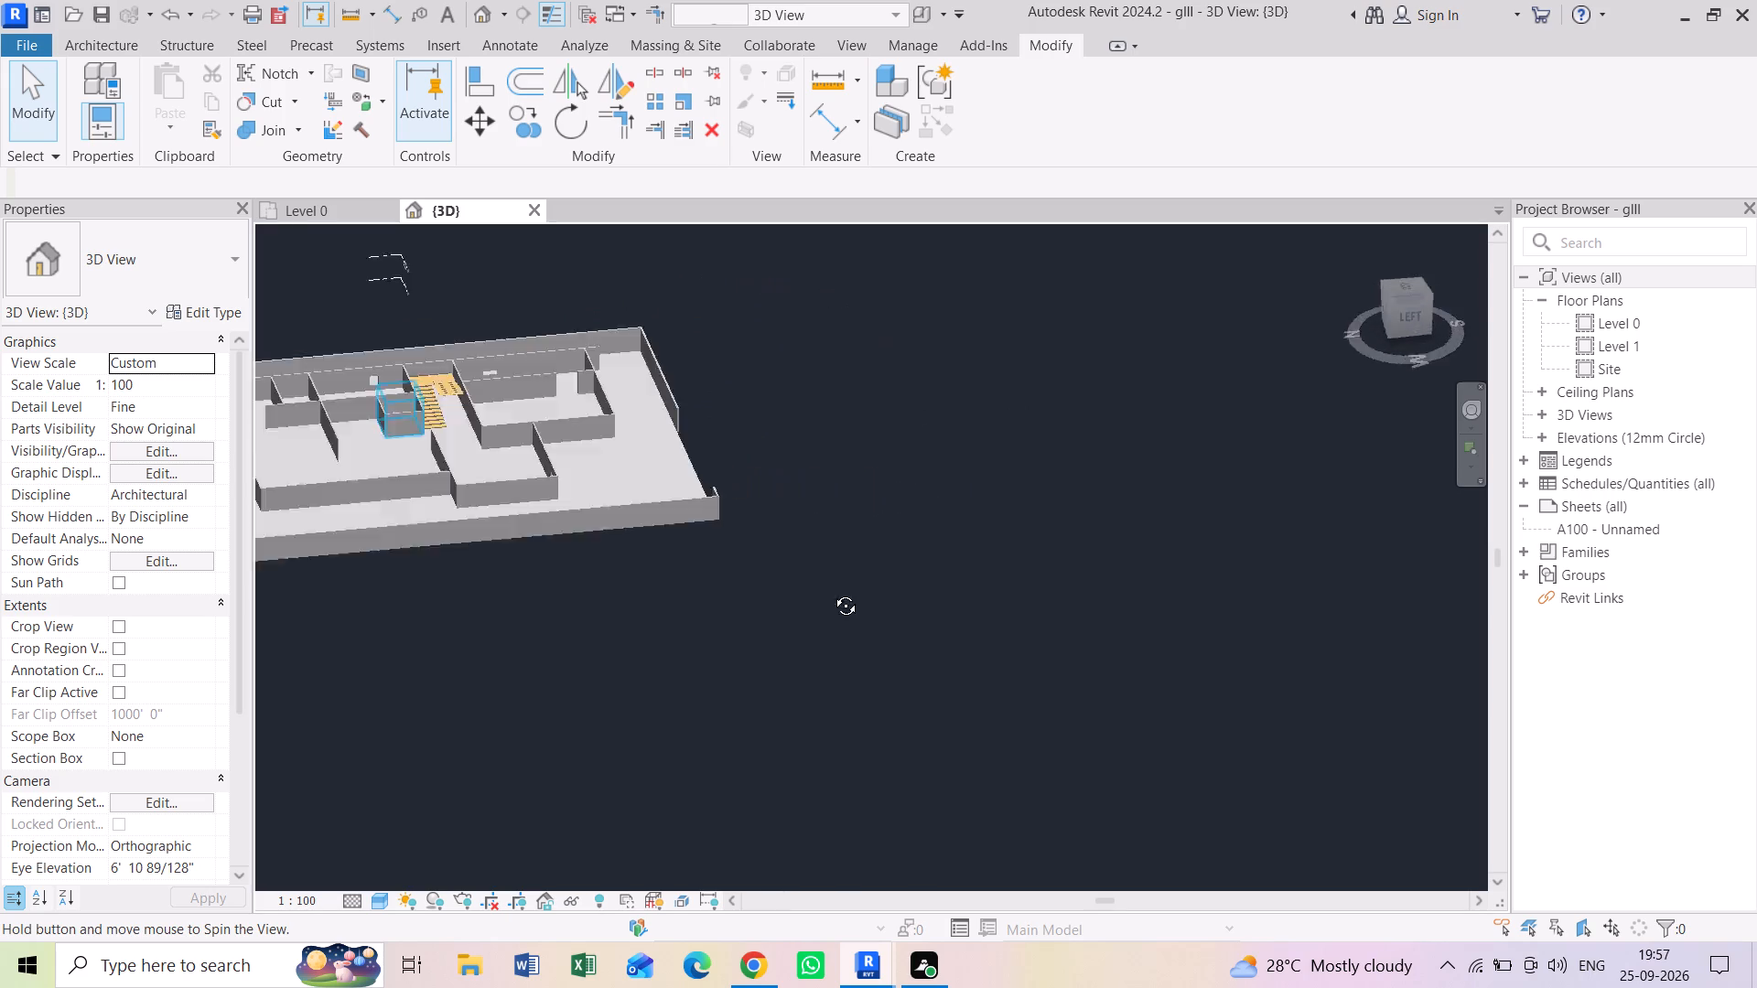
{"action": "middle_click_drag", "start_coordinate": [832, 592], "coordinate": [600, 488], "text": "shift"}
On the Level 0 plan, place a 16" x 24" Instance - Opening in the Drawing room's deck-side wall at the corner window.
{"action": "left_click", "coordinate": [316, 205]}
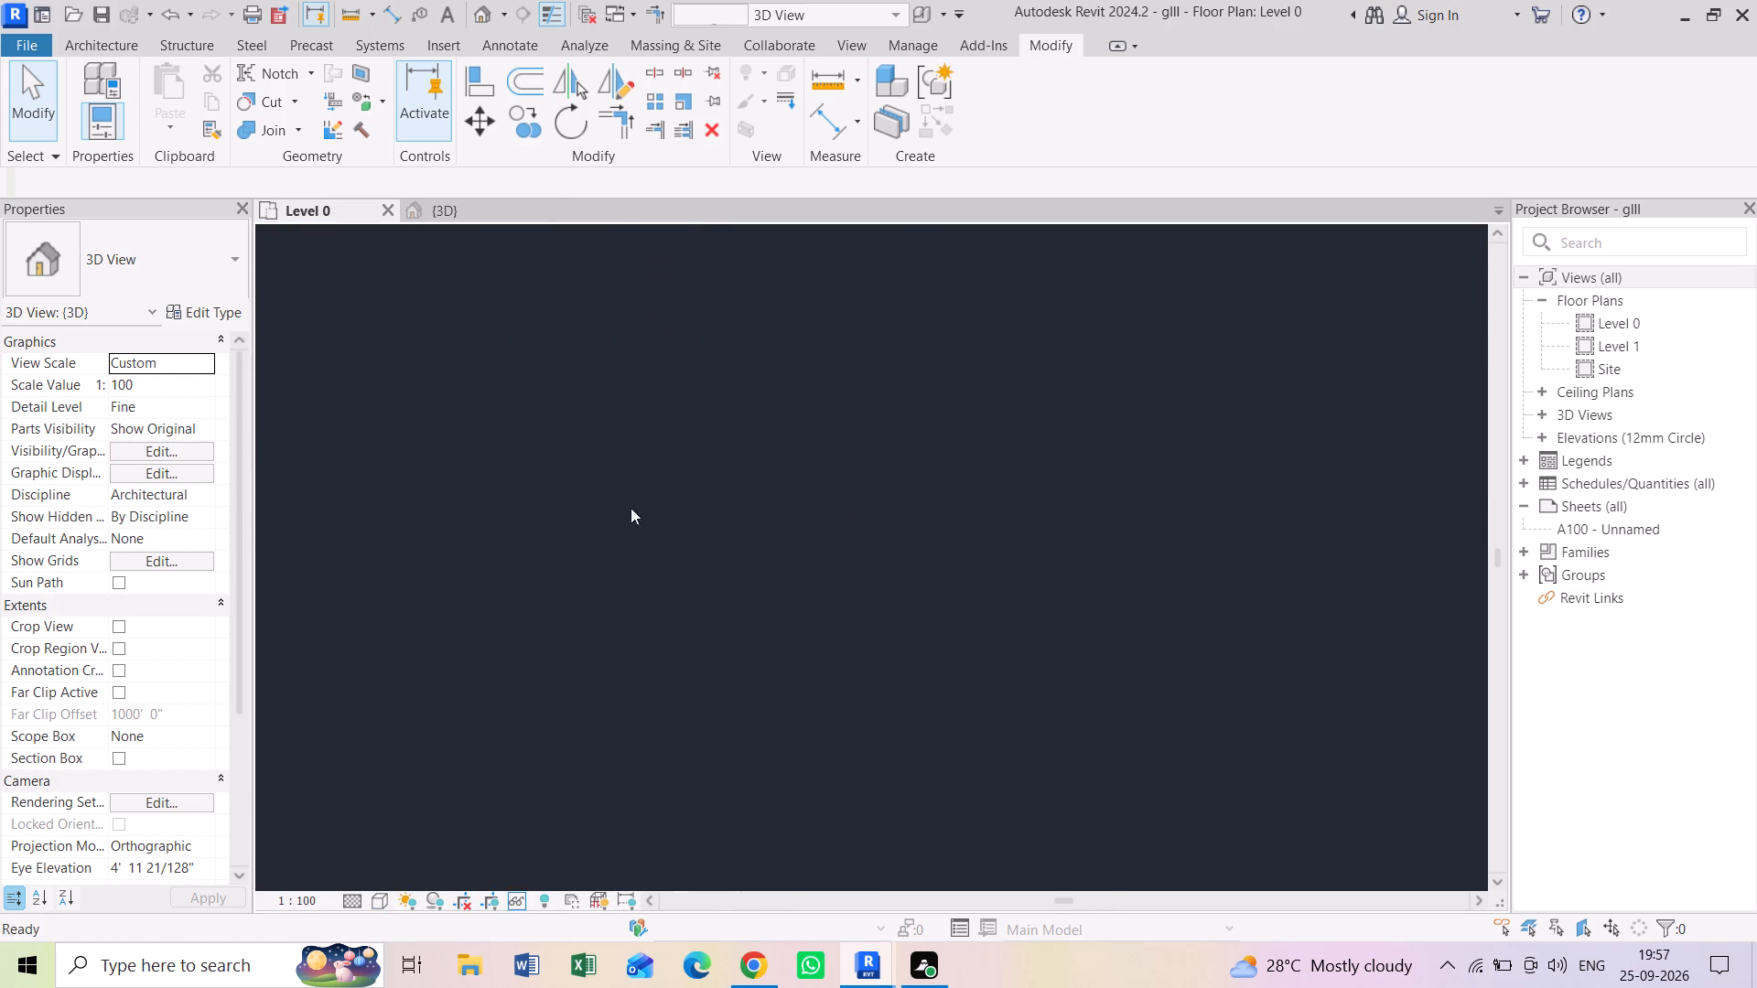
{"action": "scroll", "coordinate": [614, 523], "scroll_direction": "down", "scroll_amount": 4}
{"action": "key", "text": "Escape"}
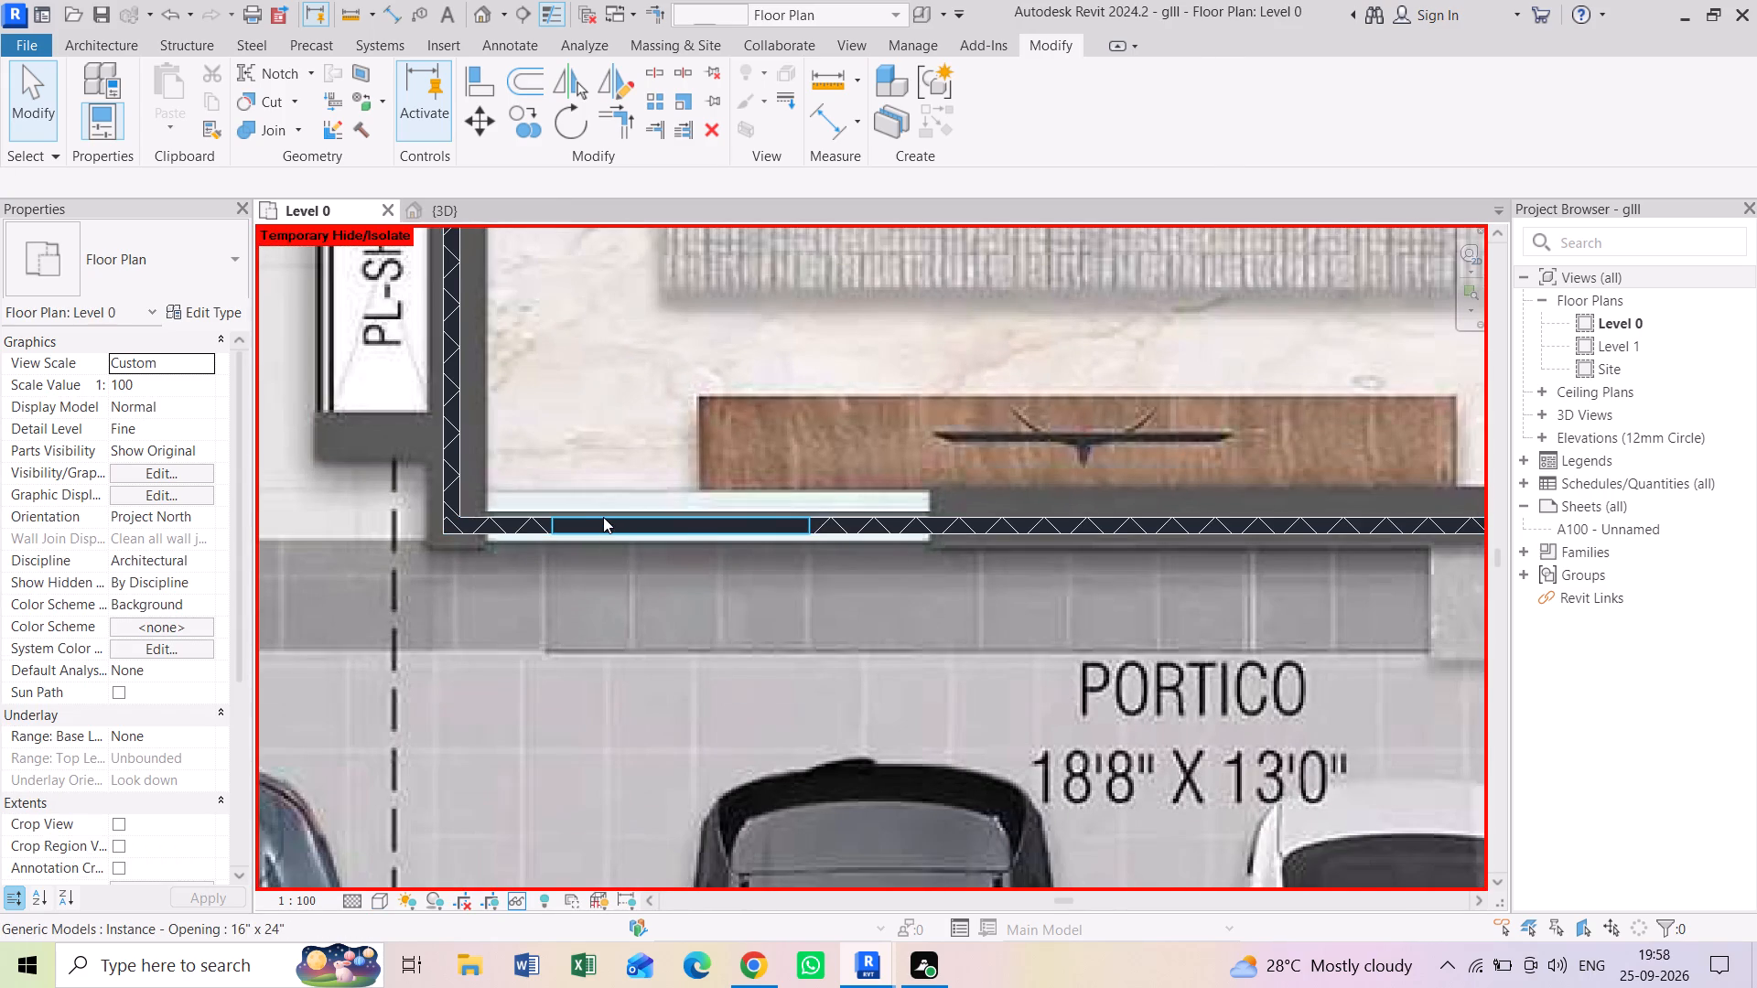
{"action": "scroll", "coordinate": [603, 517], "scroll_direction": "down", "scroll_amount": 1}
{"action": "middle_click_drag", "start_coordinate": [602, 507], "coordinate": [596, 717]}
{"action": "middle_click_drag", "start_coordinate": [528, 433], "coordinate": [546, 695]}
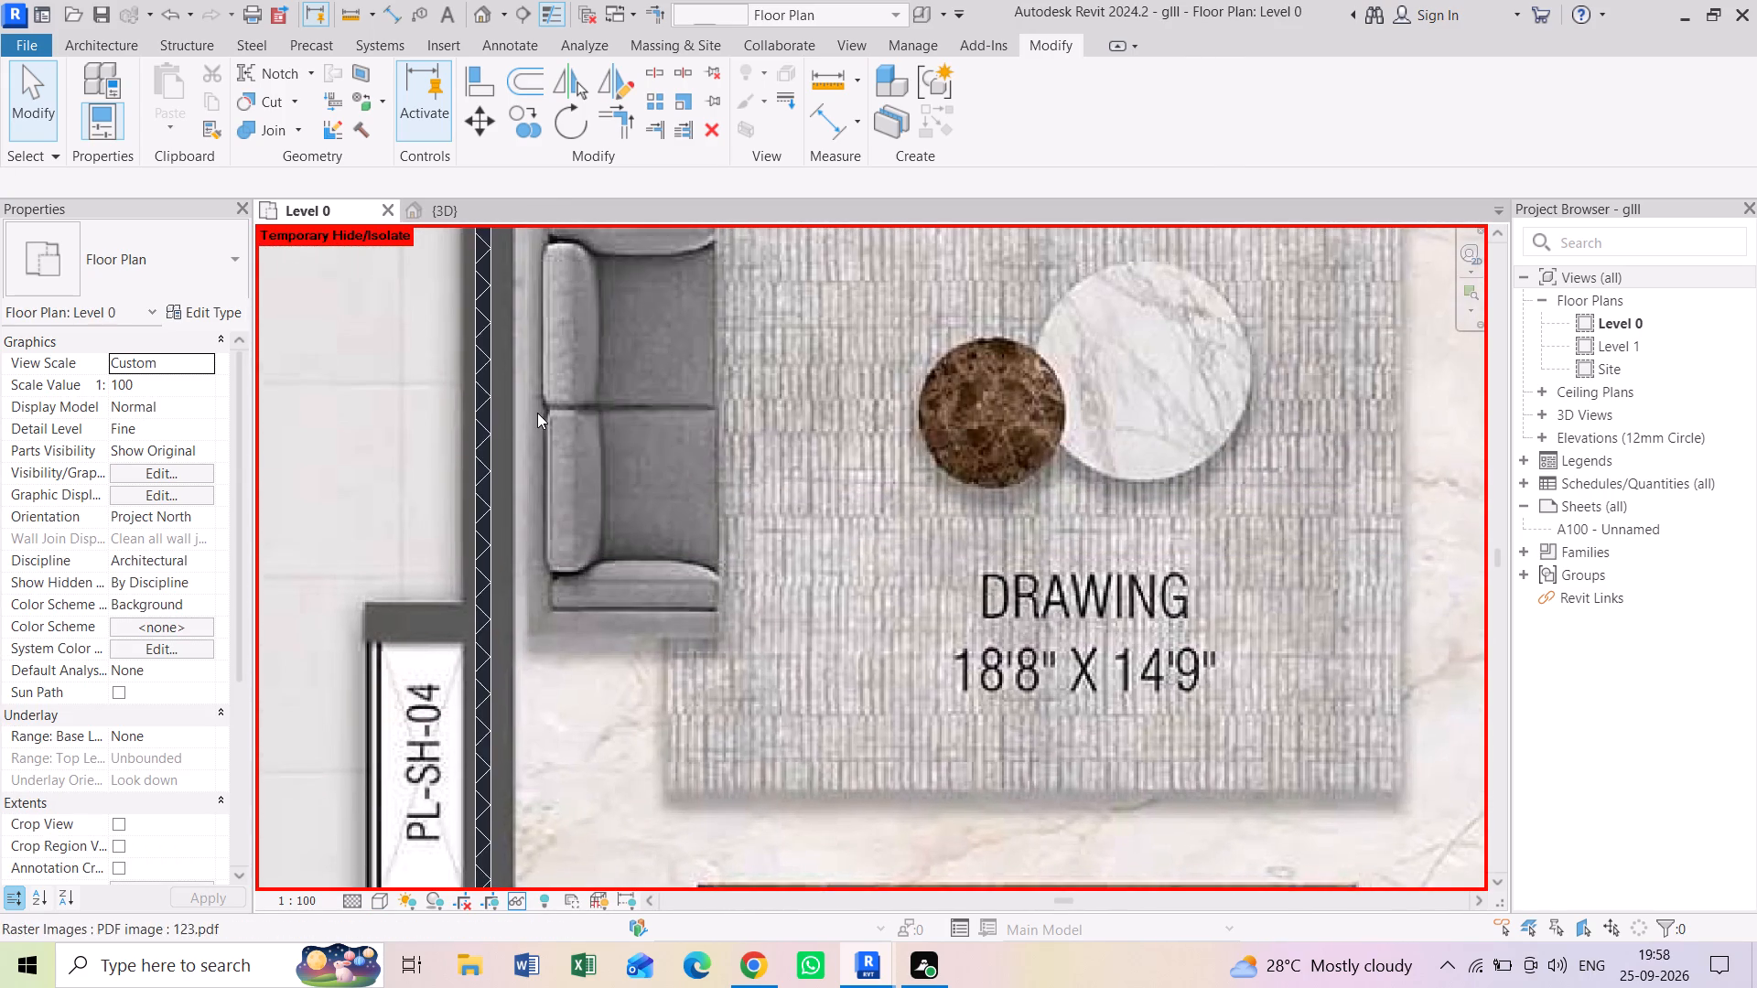
{"action": "middle_click_drag", "start_coordinate": [536, 413], "coordinate": [578, 693]}
{"action": "middle_click_drag", "start_coordinate": [554, 495], "coordinate": [566, 640]}
{"action": "scroll", "coordinate": [634, 473], "scroll_direction": "up", "scroll_amount": 1}
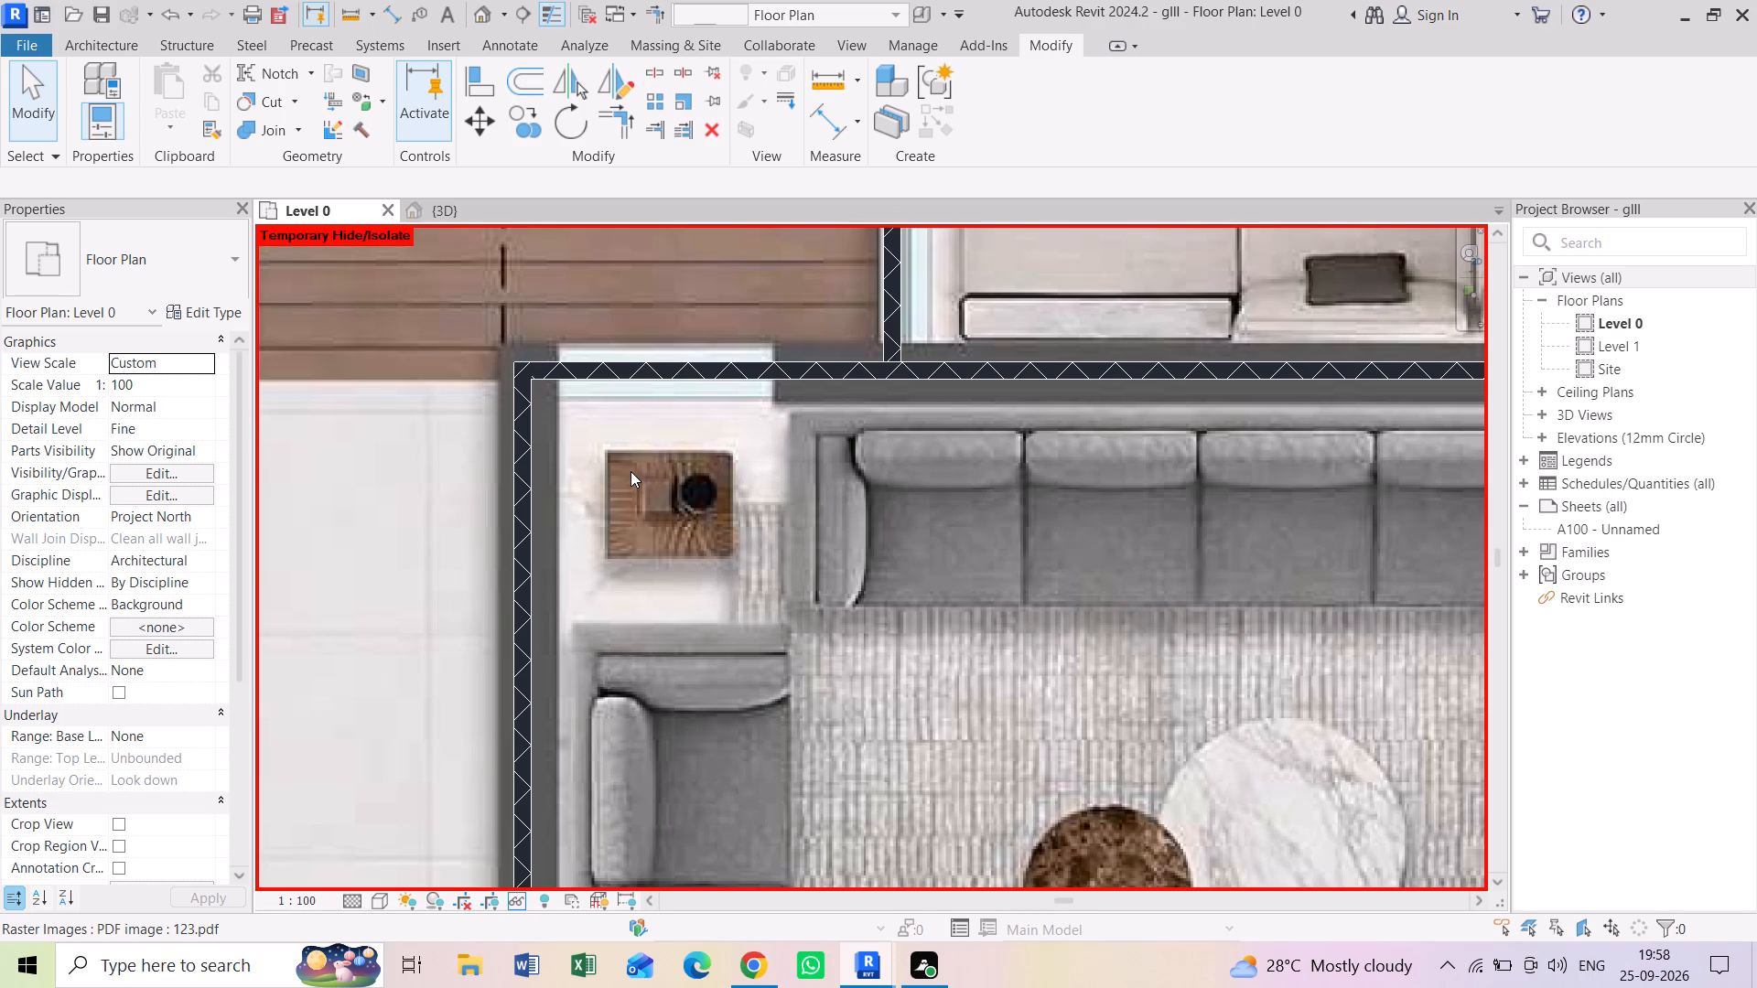
{"action": "scroll", "coordinate": [643, 408], "scroll_direction": "down", "scroll_amount": 1}
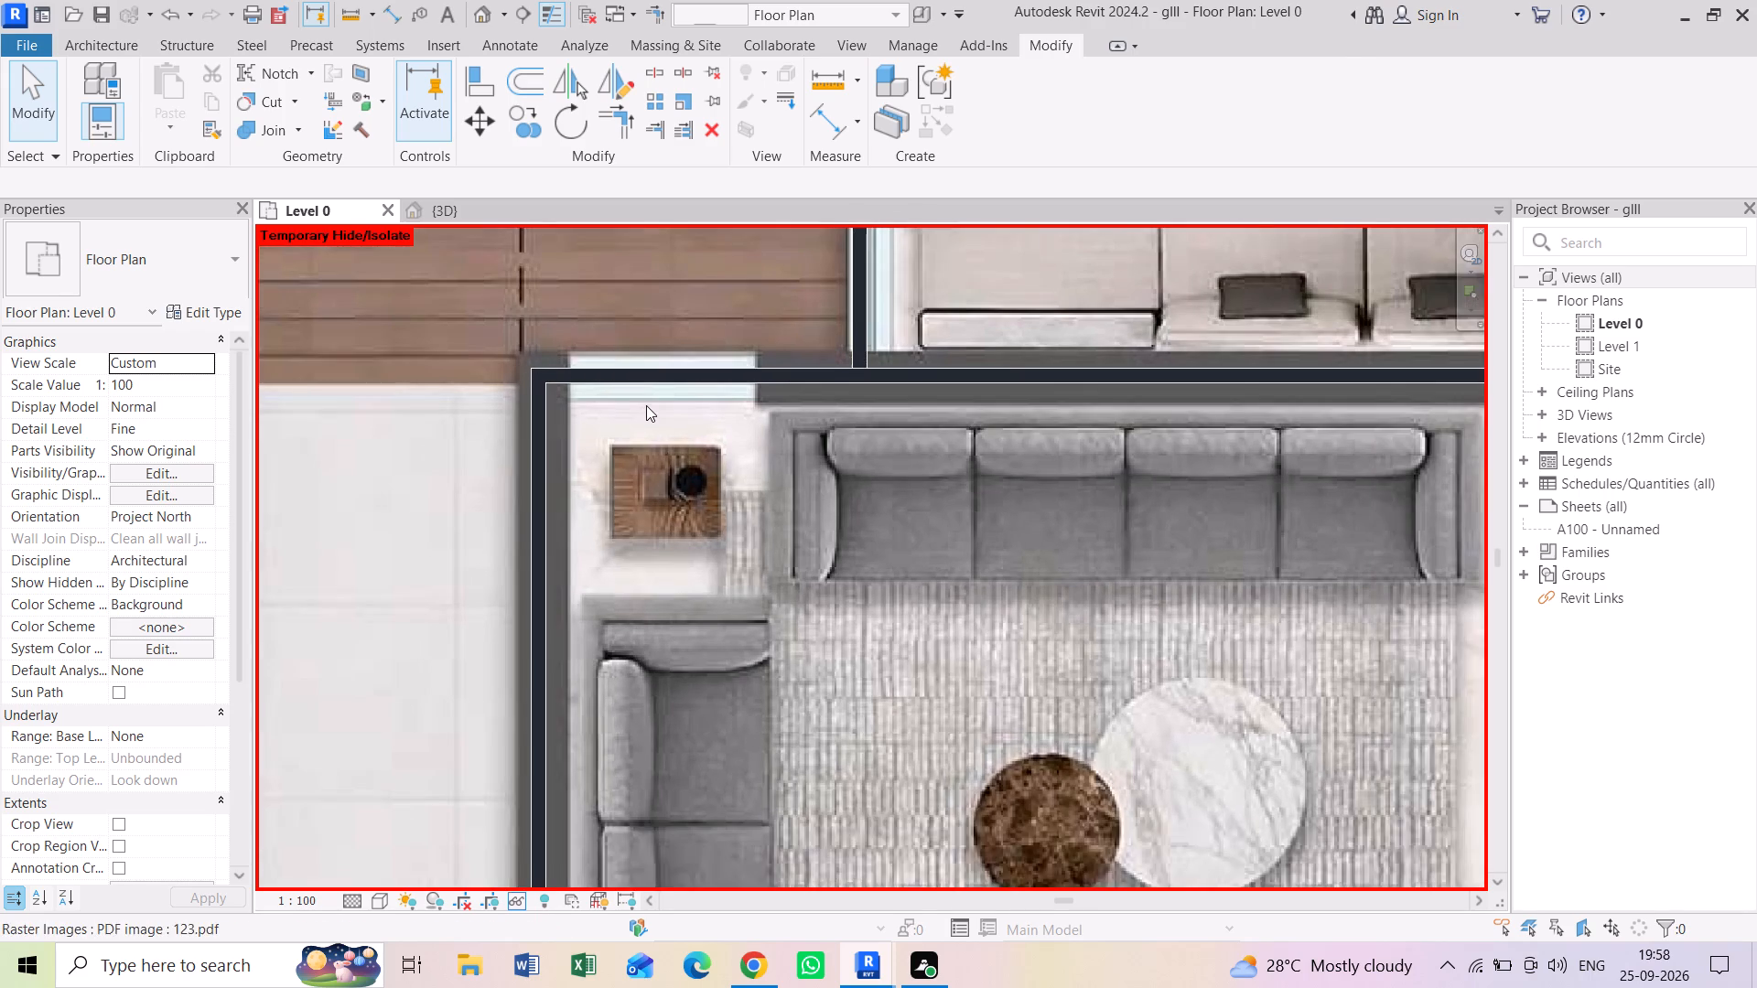
{"action": "middle_click_drag", "start_coordinate": [646, 405], "coordinate": [653, 459]}
{"action": "scroll", "coordinate": [653, 459], "scroll_direction": "up", "scroll_amount": 1}
{"action": "type", "text": "cm"}
{"action": "scroll", "coordinate": [652, 448], "scroll_direction": "up", "scroll_amount": 3}
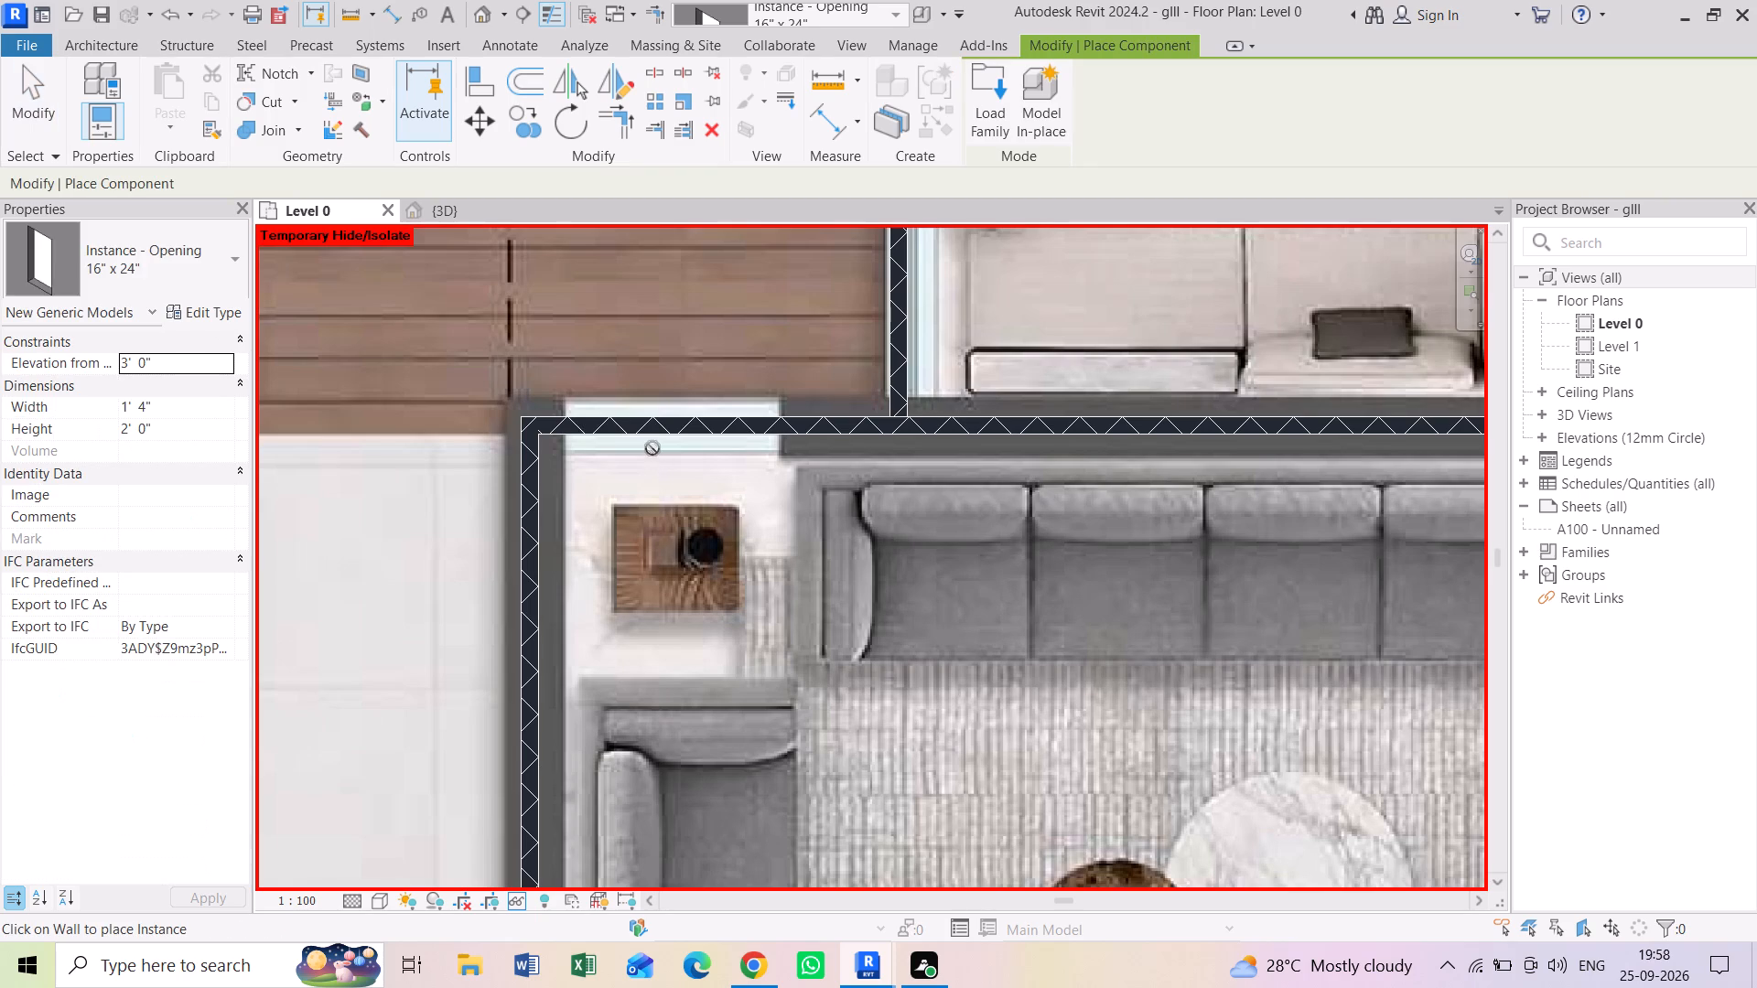
{"action": "left_click", "coordinate": [663, 413]}
Set the height for newly placed Instance - Opening components to 5'.
{"action": "left_click", "coordinate": [189, 430]}
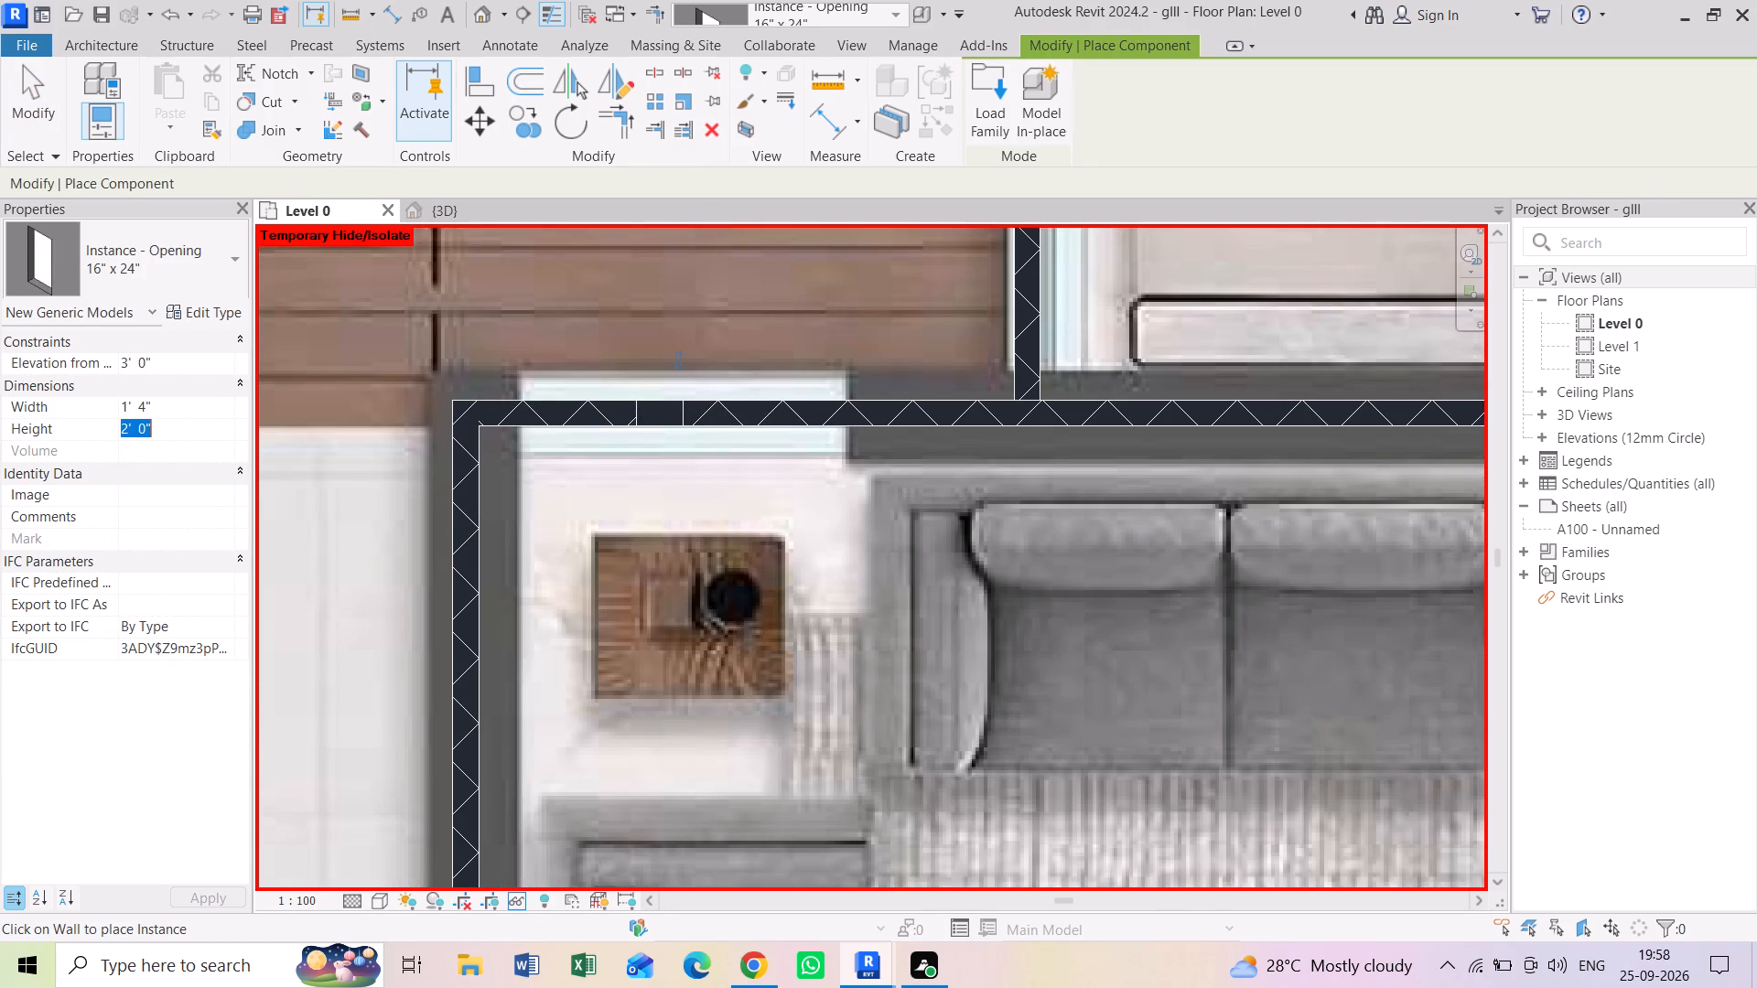
{"action": "key", "text": "5"}
{"action": "key", "text": "apostrophe"}
{"action": "key", "text": "Return"}
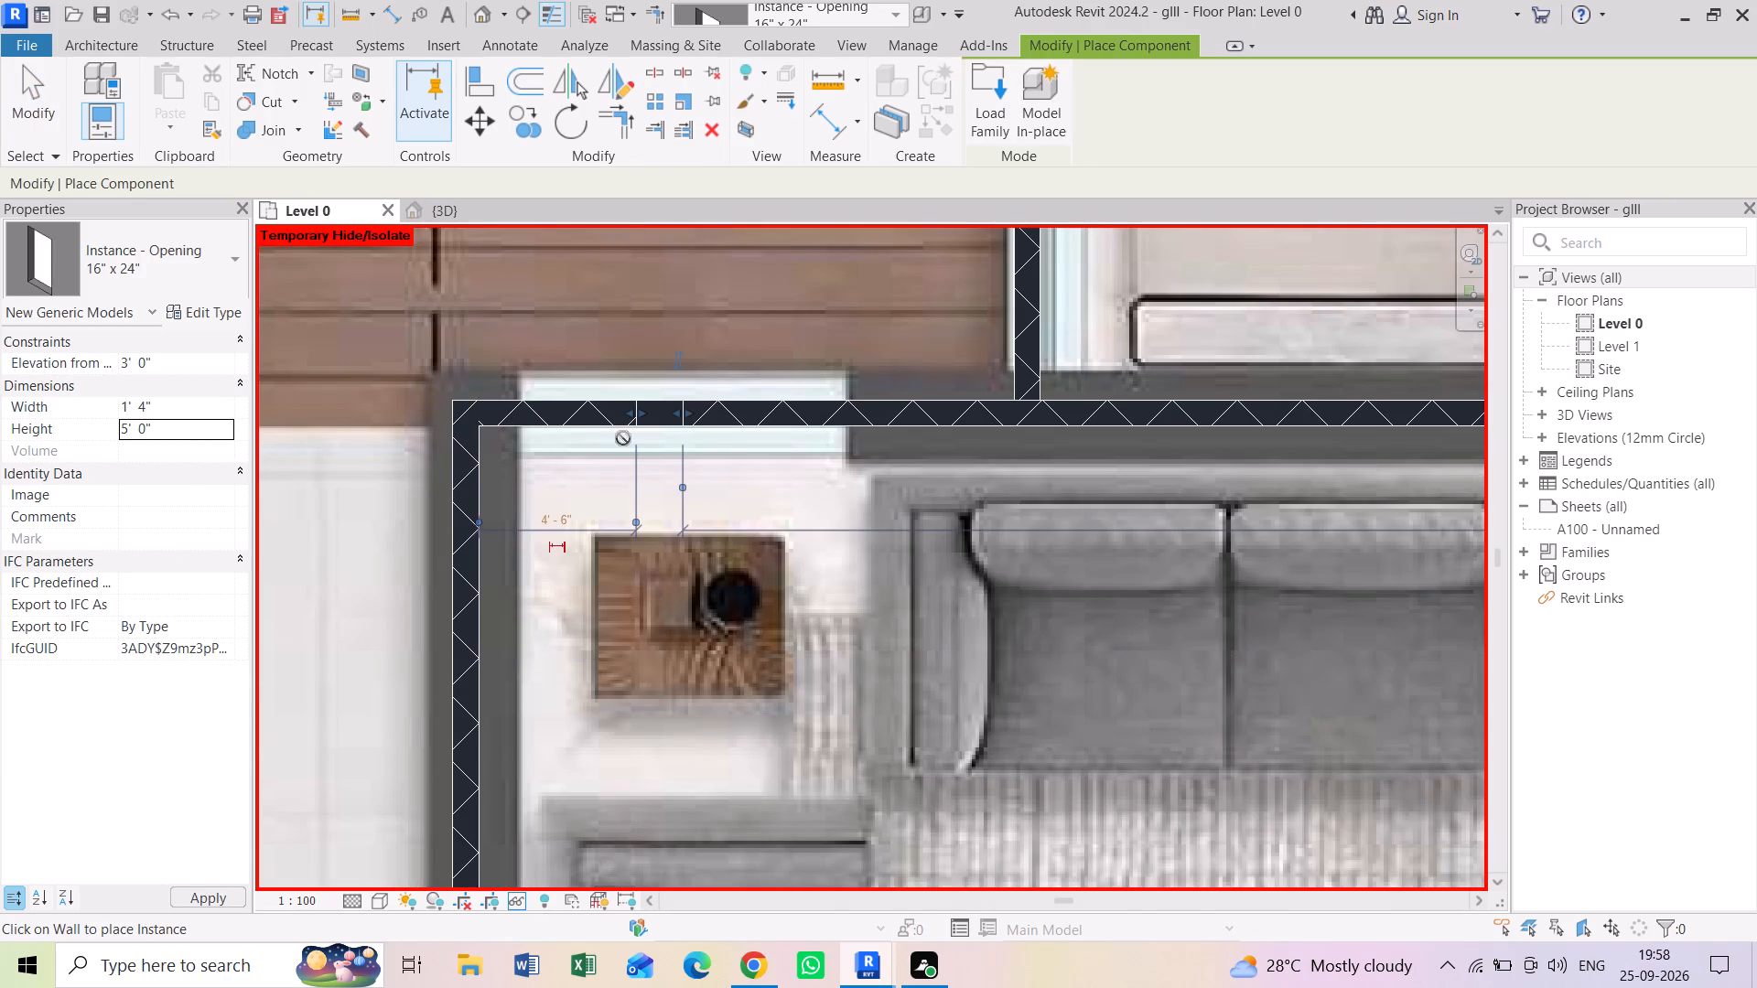
{"action": "key", "text": "Escape"}
{"action": "scroll", "coordinate": [626, 417], "scroll_direction": "up", "scroll_amount": 4}
{"action": "key", "text": "Escape"}
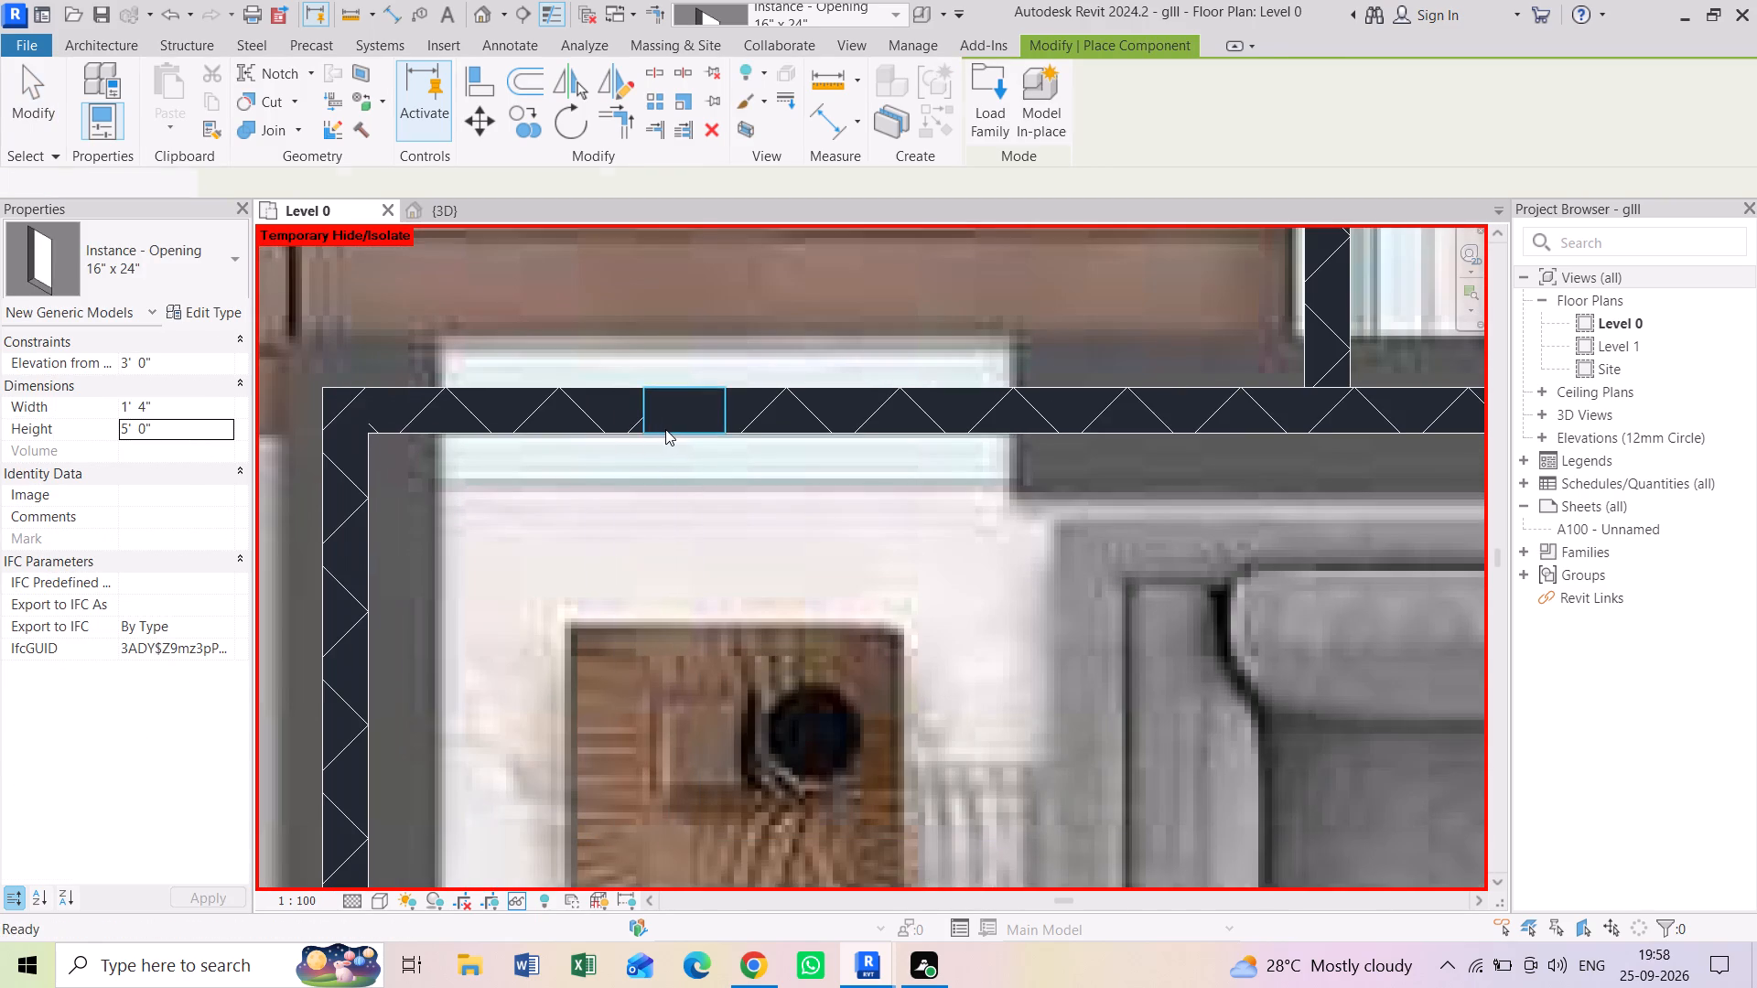
Stretch both ends of the Drawing room's deck-side opening along the drawn window, to about 5' 10" wide.
{"action": "left_click", "coordinate": [667, 429]}
{"action": "left_click_drag", "start_coordinate": [633, 412], "coordinate": [511, 412]}
{"action": "left_click_drag", "start_coordinate": [728, 409], "coordinate": [876, 432]}
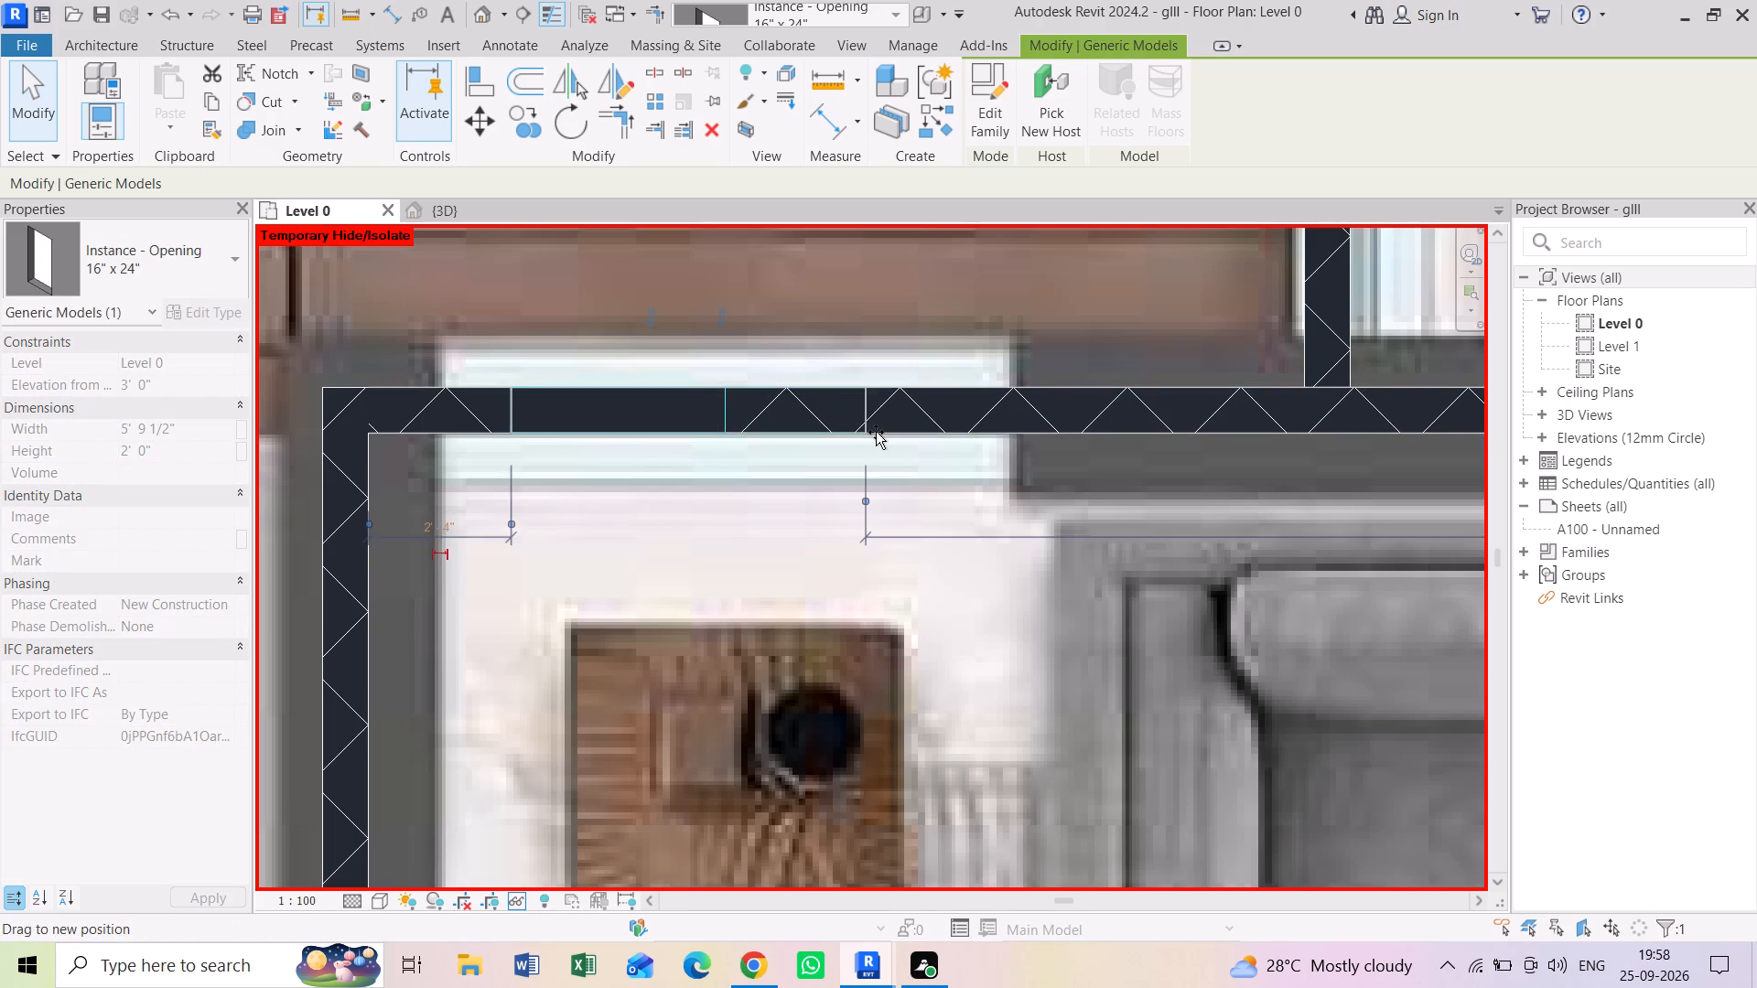
{"action": "left_click_drag", "start_coordinate": [876, 432], "coordinate": [878, 432]}
{"action": "key", "text": "Escape"}
{"action": "key", "text": "Escape"}
{"action": "key", "text": "Escape"}
{"action": "scroll", "coordinate": [860, 461], "scroll_direction": "down", "scroll_amount": 6}
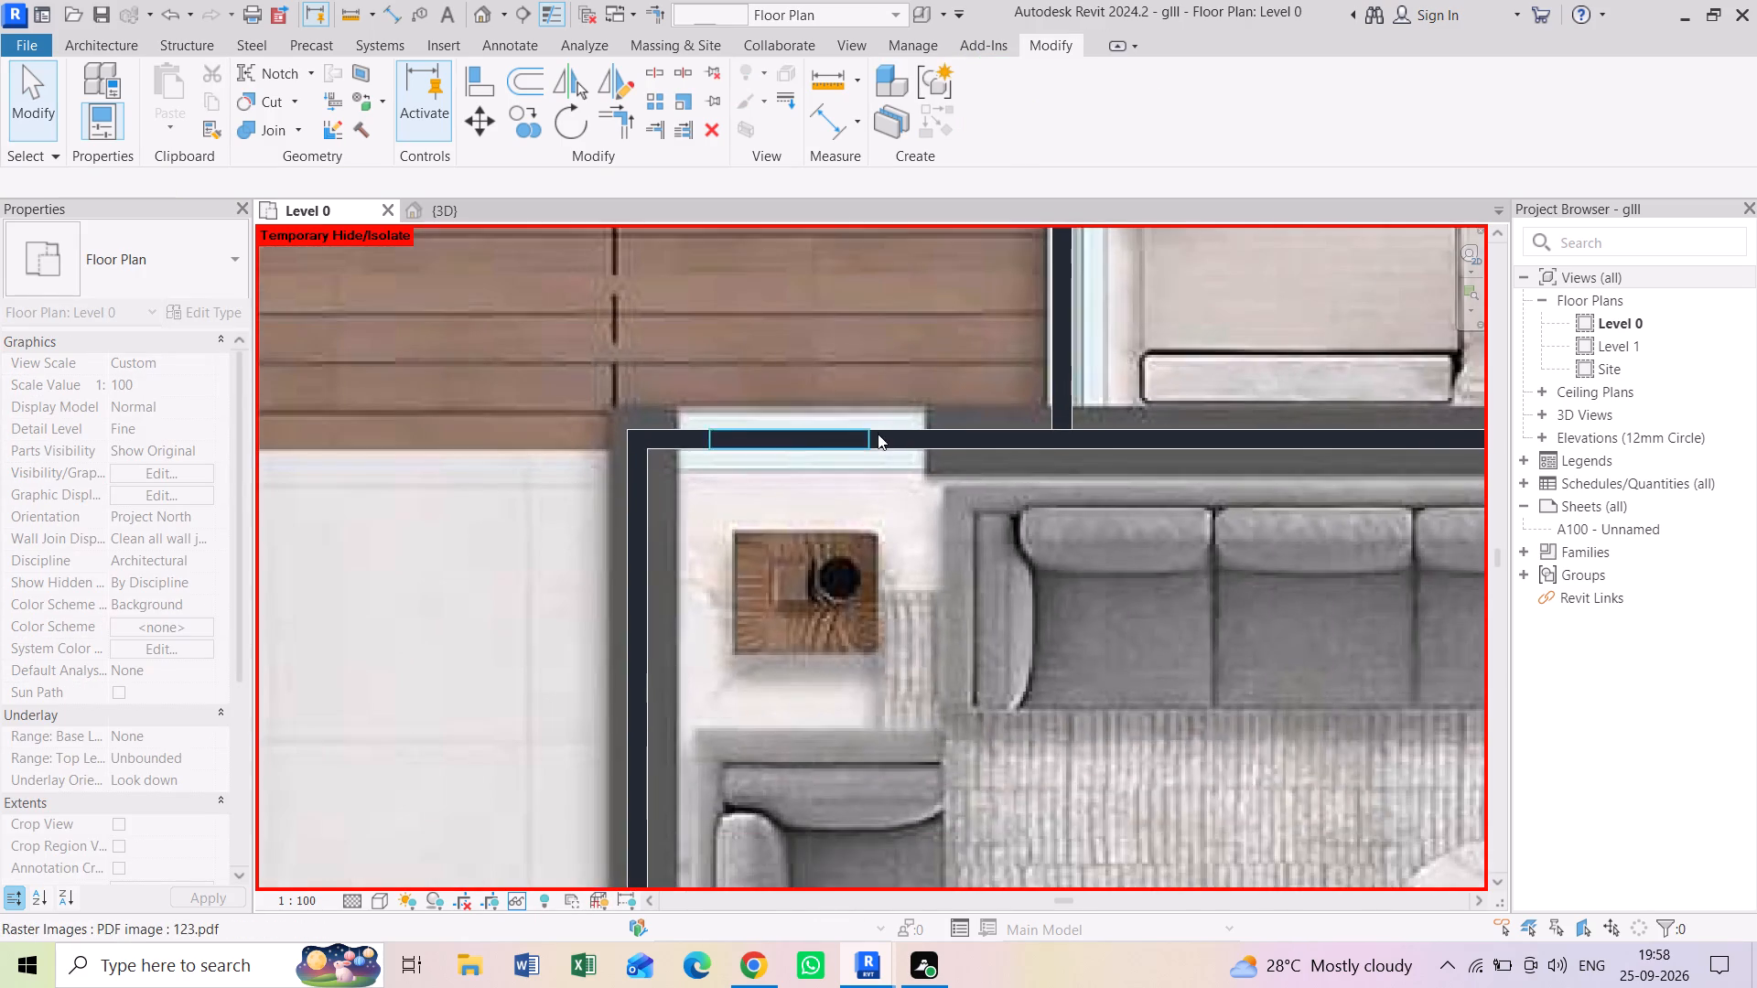
Place an Instance - Opening in the Living Room's deck-side wall, at the drawn window beside the corner sofa.
{"action": "scroll", "coordinate": [878, 433], "scroll_direction": "down", "scroll_amount": 2}
{"action": "middle_click_drag", "start_coordinate": [966, 338], "coordinate": [865, 616]}
{"action": "middle_click_drag", "start_coordinate": [921, 521], "coordinate": [901, 497]}
{"action": "scroll", "coordinate": [901, 493], "scroll_direction": "up", "scroll_amount": 1}
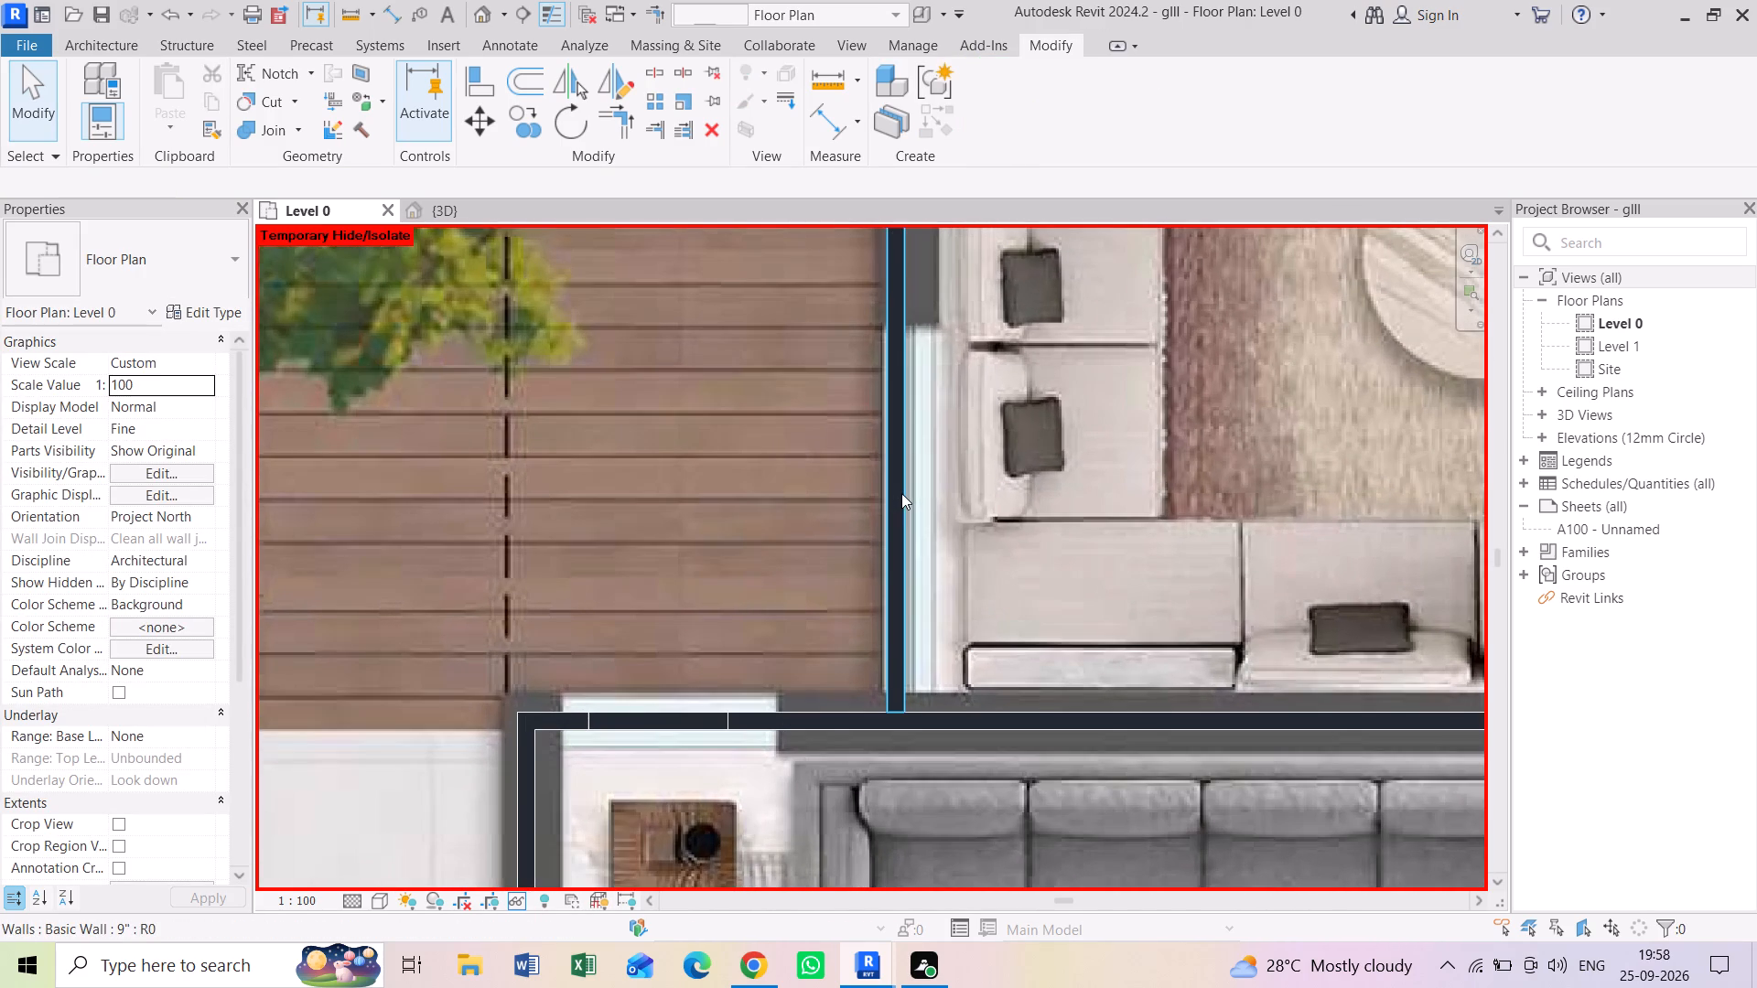
{"action": "type", "text": "cm"}
{"action": "scroll", "coordinate": [901, 493], "scroll_direction": "up", "scroll_amount": 4}
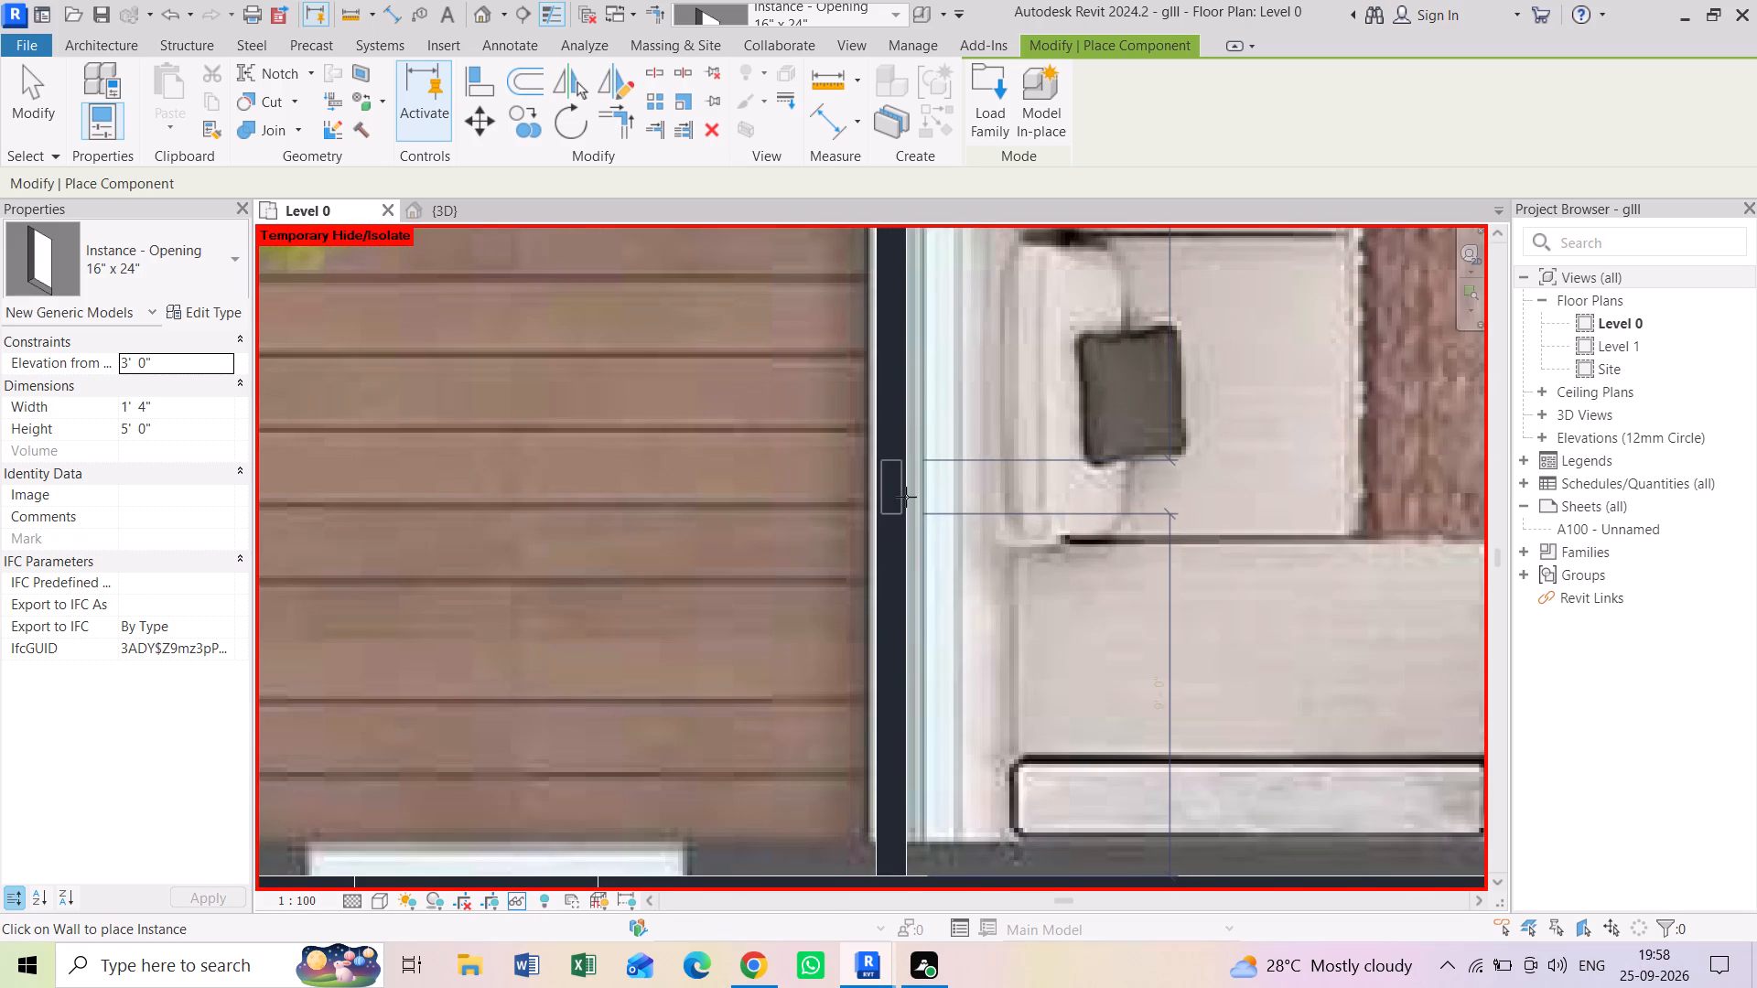
{"action": "left_click", "coordinate": [908, 500]}
{"action": "key", "text": "Escape"}
{"action": "key", "text": "Escape"}
{"action": "key", "text": "Escape"}
{"action": "key", "text": "Escape"}
{"action": "key", "text": "Escape"}
{"action": "key", "text": "Escape"}
{"action": "key", "text": "Escape"}
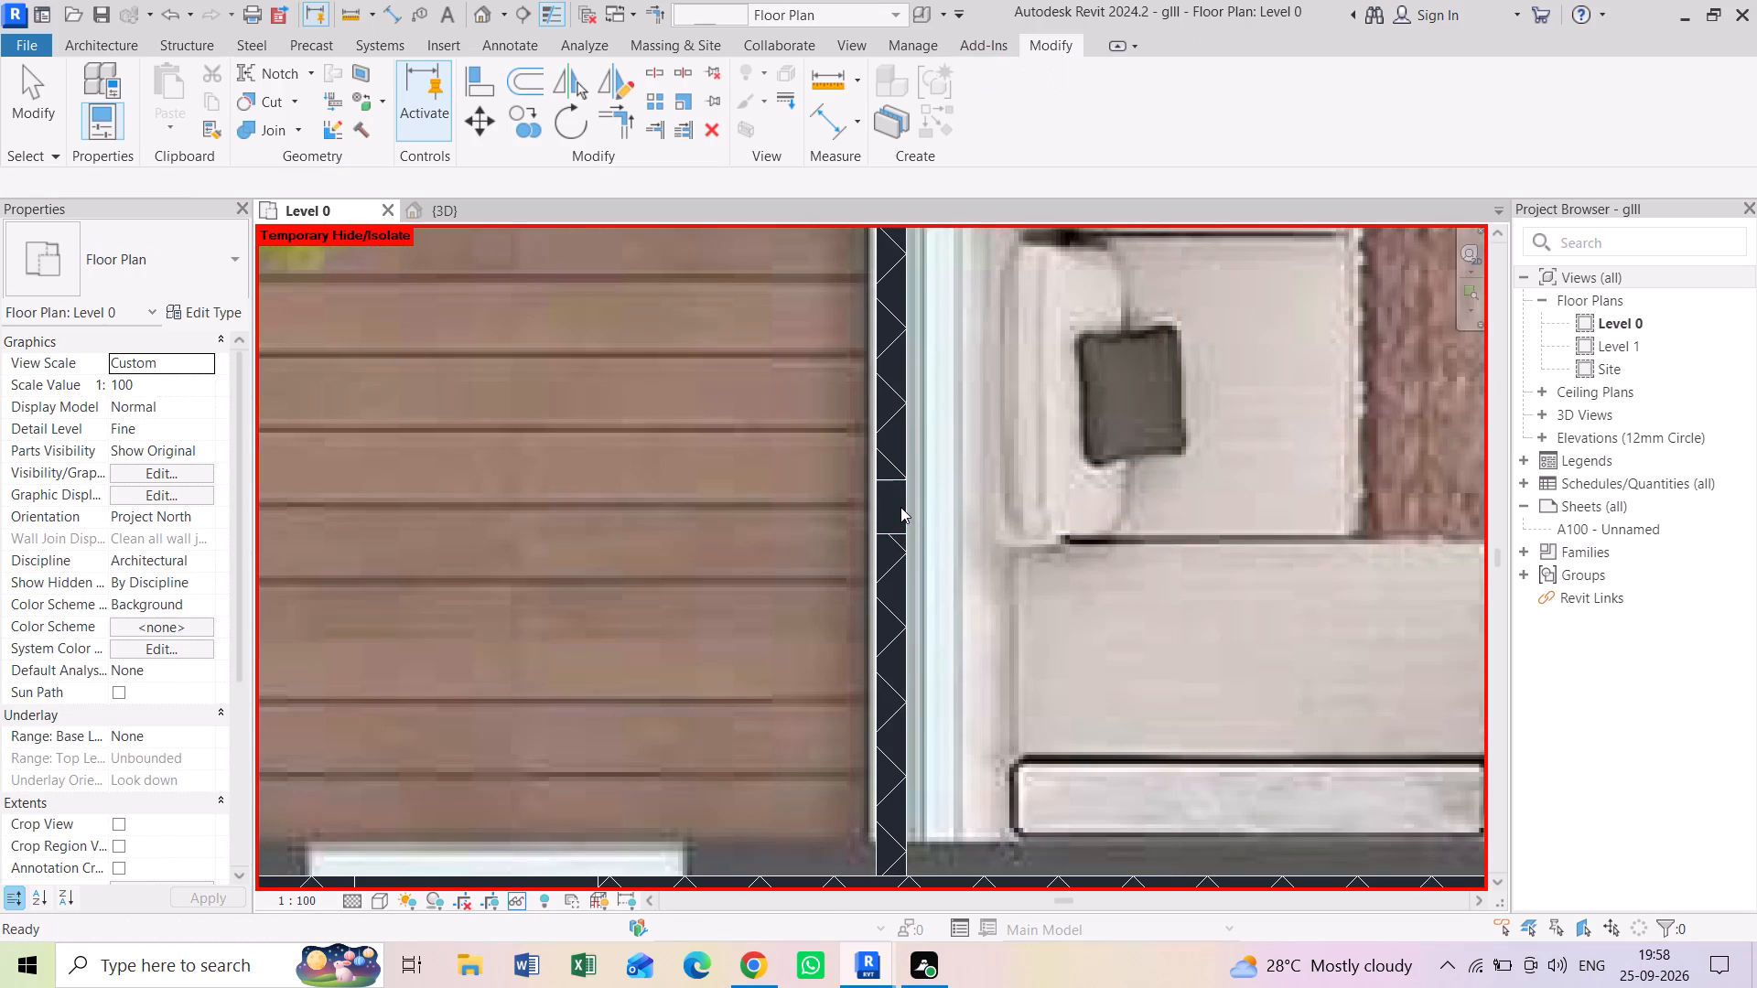
Stretch both ends of the Living Room's deck-side opening along the drawn window.
{"action": "left_click", "coordinate": [900, 507]}
{"action": "left_click", "coordinate": [874, 521]}
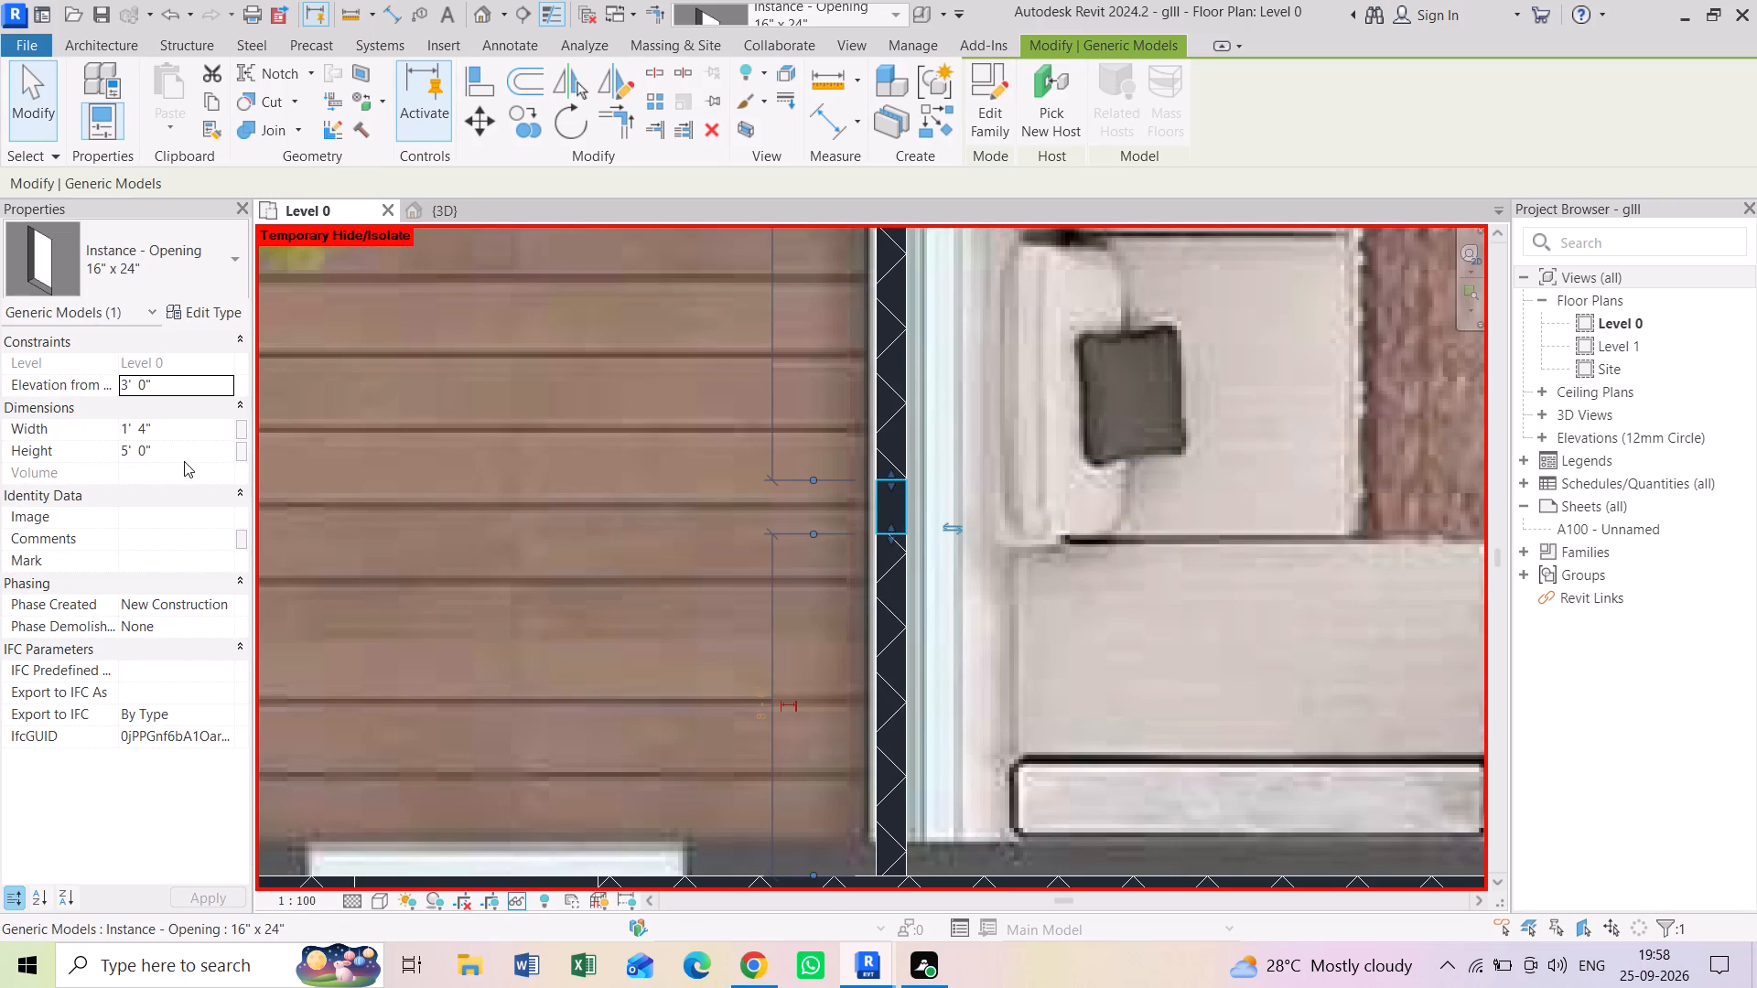
{"action": "left_click_drag", "start_coordinate": [896, 472], "coordinate": [883, 304]}
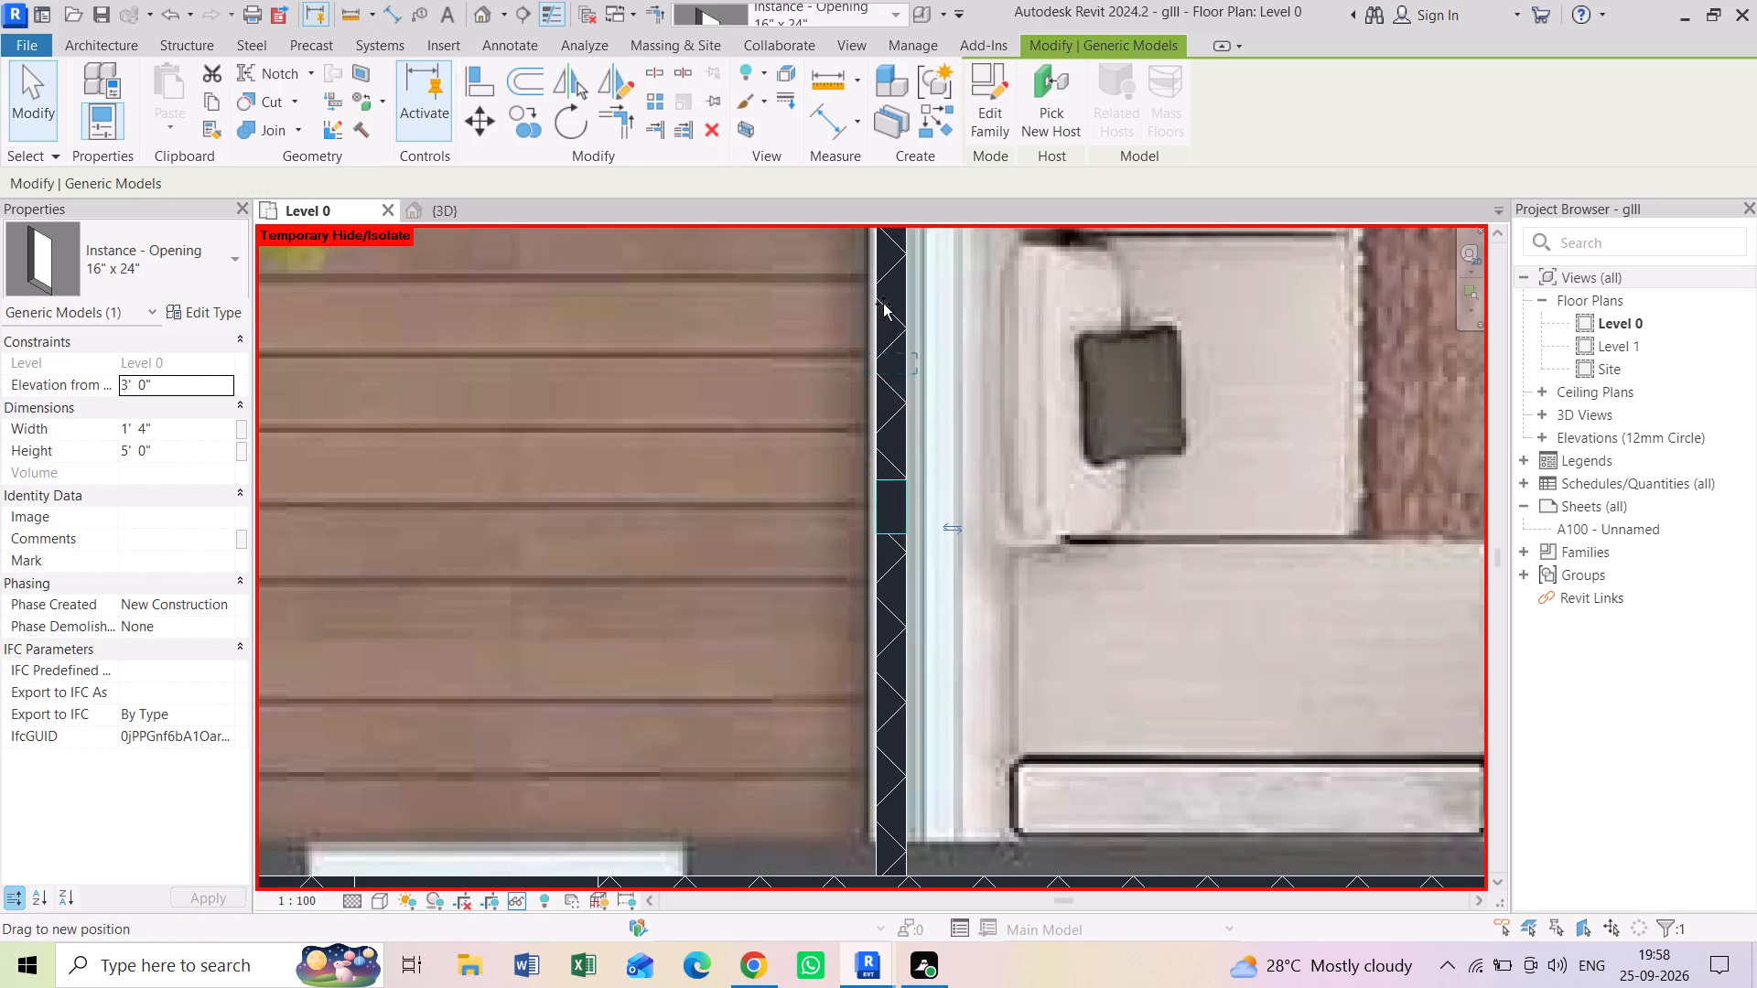
{"action": "left_click_drag", "start_coordinate": [883, 304], "coordinate": [883, 303]}
{"action": "left_click_drag", "start_coordinate": [897, 537], "coordinate": [889, 679]}
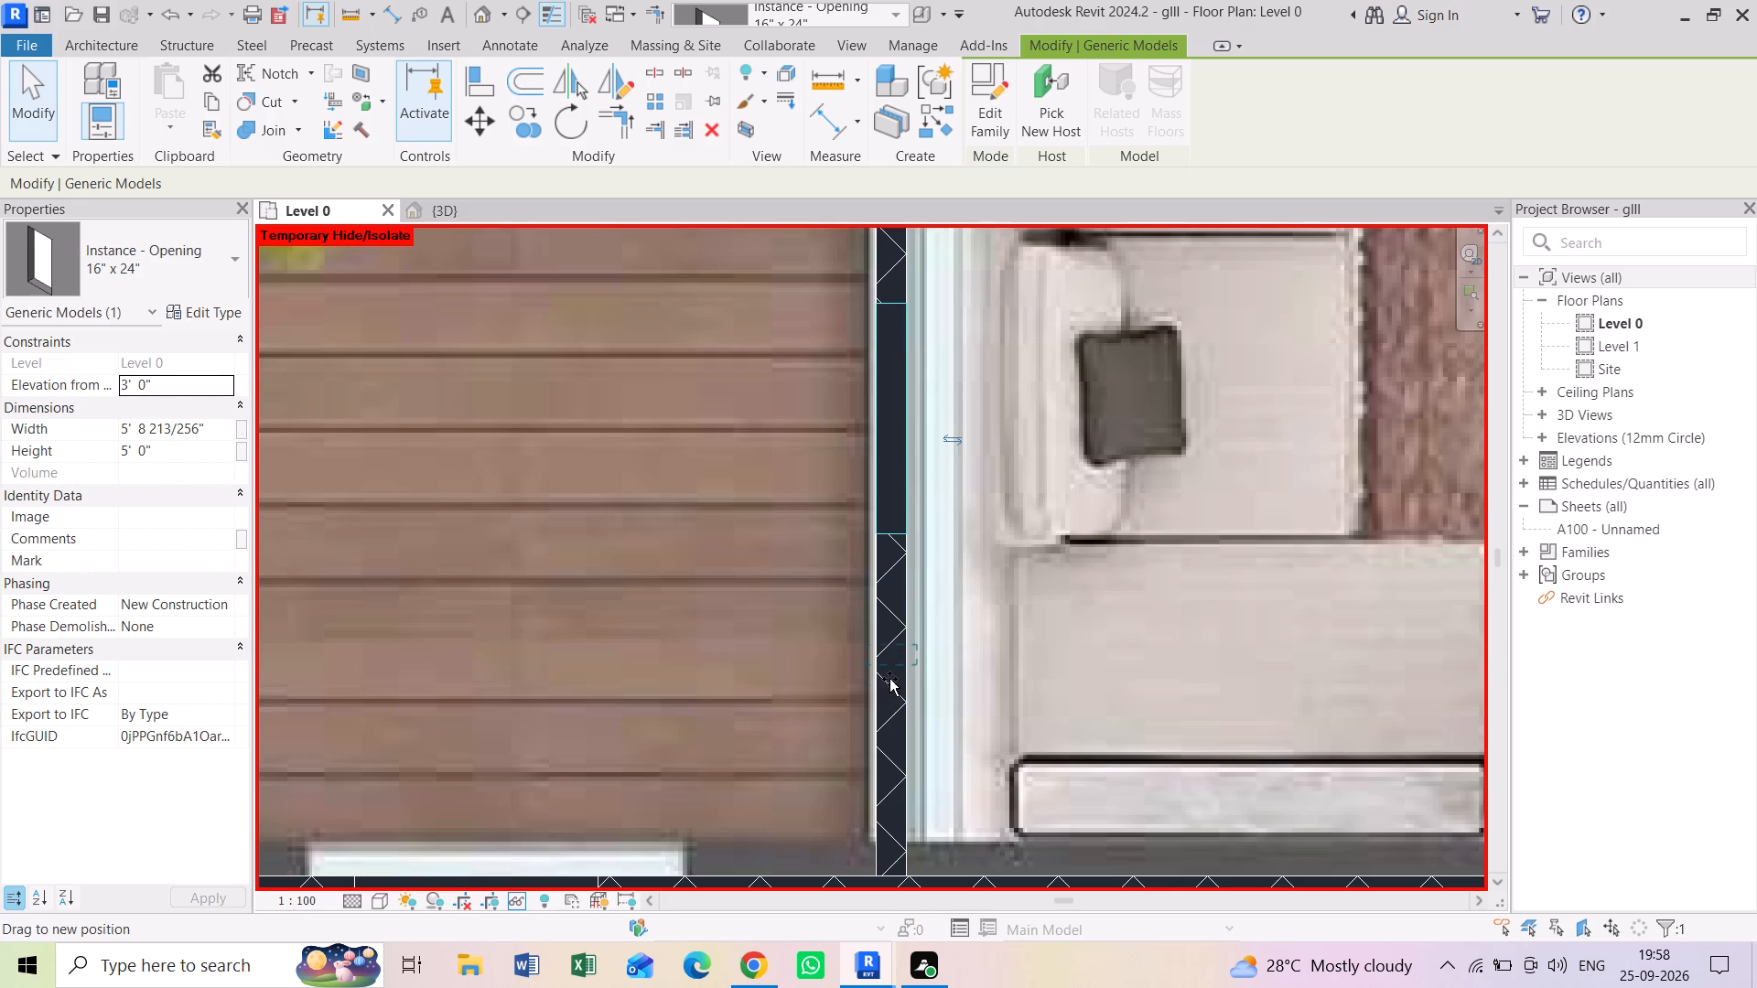
{"action": "left_click_drag", "start_coordinate": [889, 679], "coordinate": [903, 736]}
{"action": "scroll", "coordinate": [970, 675], "scroll_direction": "down", "scroll_amount": 3}
{"action": "middle_click_drag", "start_coordinate": [959, 507], "coordinate": [957, 540]}
{"action": "key", "text": "Escape"}
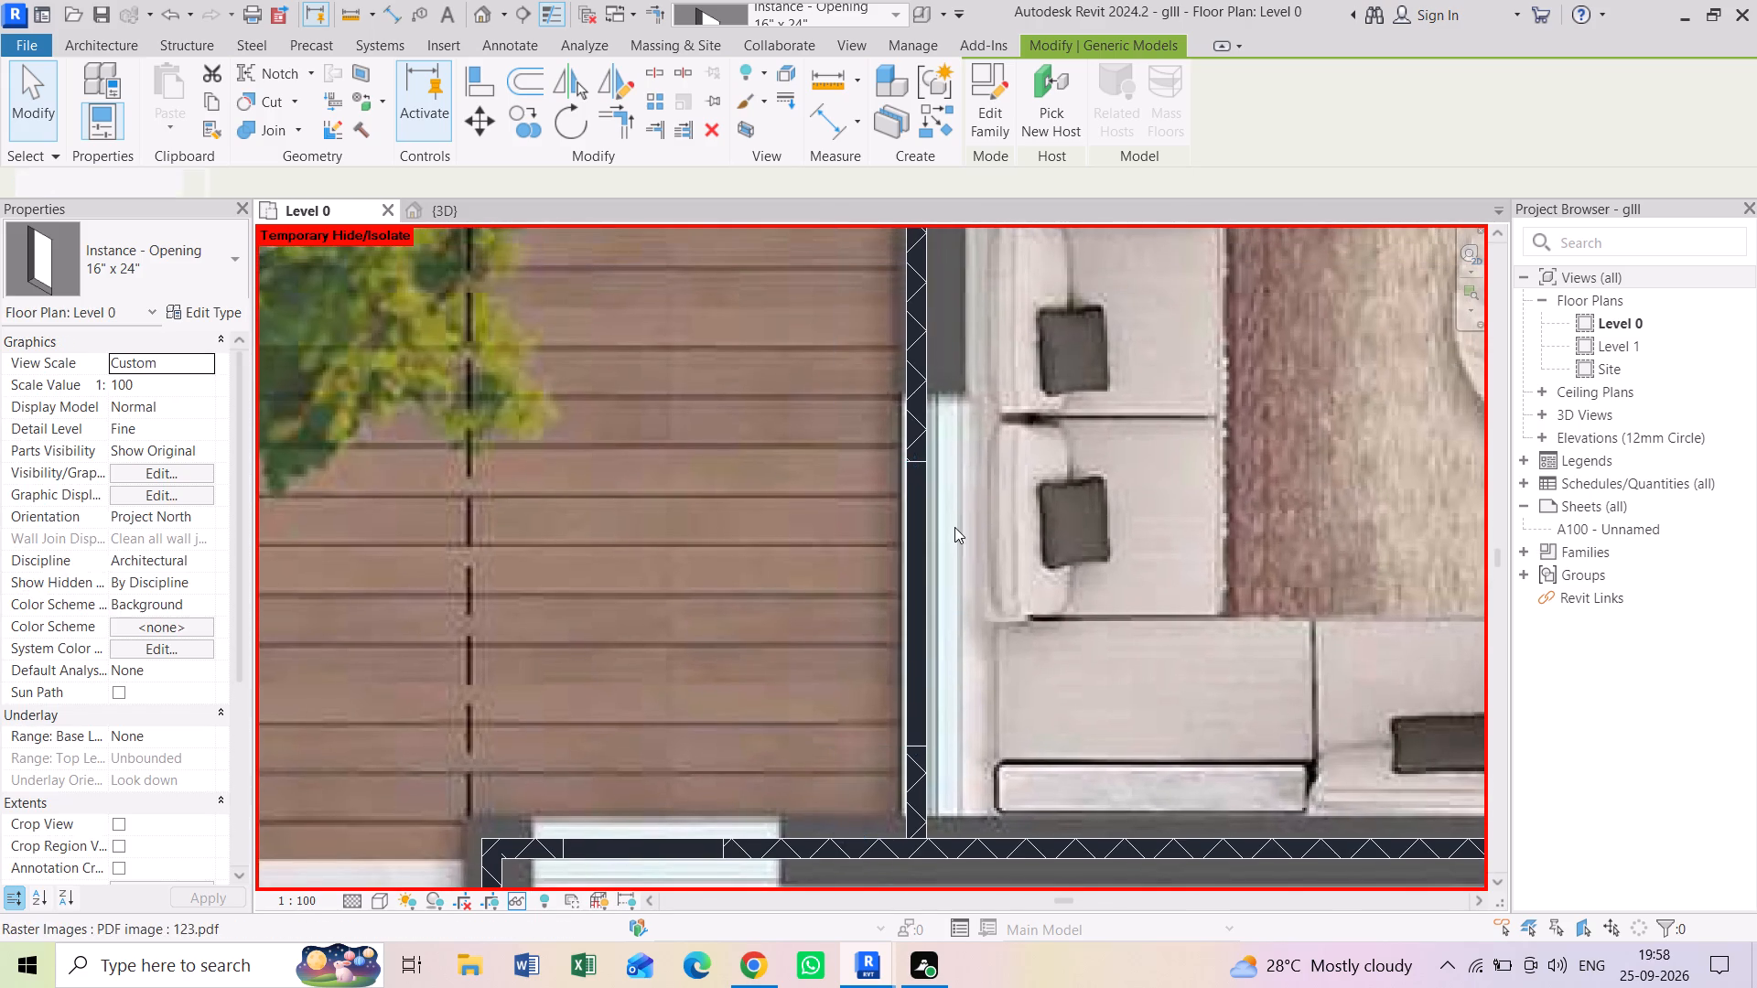
{"action": "key", "text": "Escape"}
{"action": "key", "text": "Escape"}
Place an Instance - Opening in the Living Room's deck-side wall, at the drawn window between the TV unit and the sofa.
{"action": "scroll", "coordinate": [946, 512], "scroll_direction": "down", "scroll_amount": 6}
{"action": "middle_click_drag", "start_coordinate": [932, 393], "coordinate": [940, 591]}
{"action": "scroll", "coordinate": [942, 432], "scroll_direction": "up", "scroll_amount": 2}
{"action": "middle_click_drag", "start_coordinate": [967, 424], "coordinate": [968, 451]}
{"action": "scroll", "coordinate": [968, 451], "scroll_direction": "up", "scroll_amount": 1}
{"action": "scroll", "coordinate": [968, 451], "scroll_direction": "down", "scroll_amount": 2}
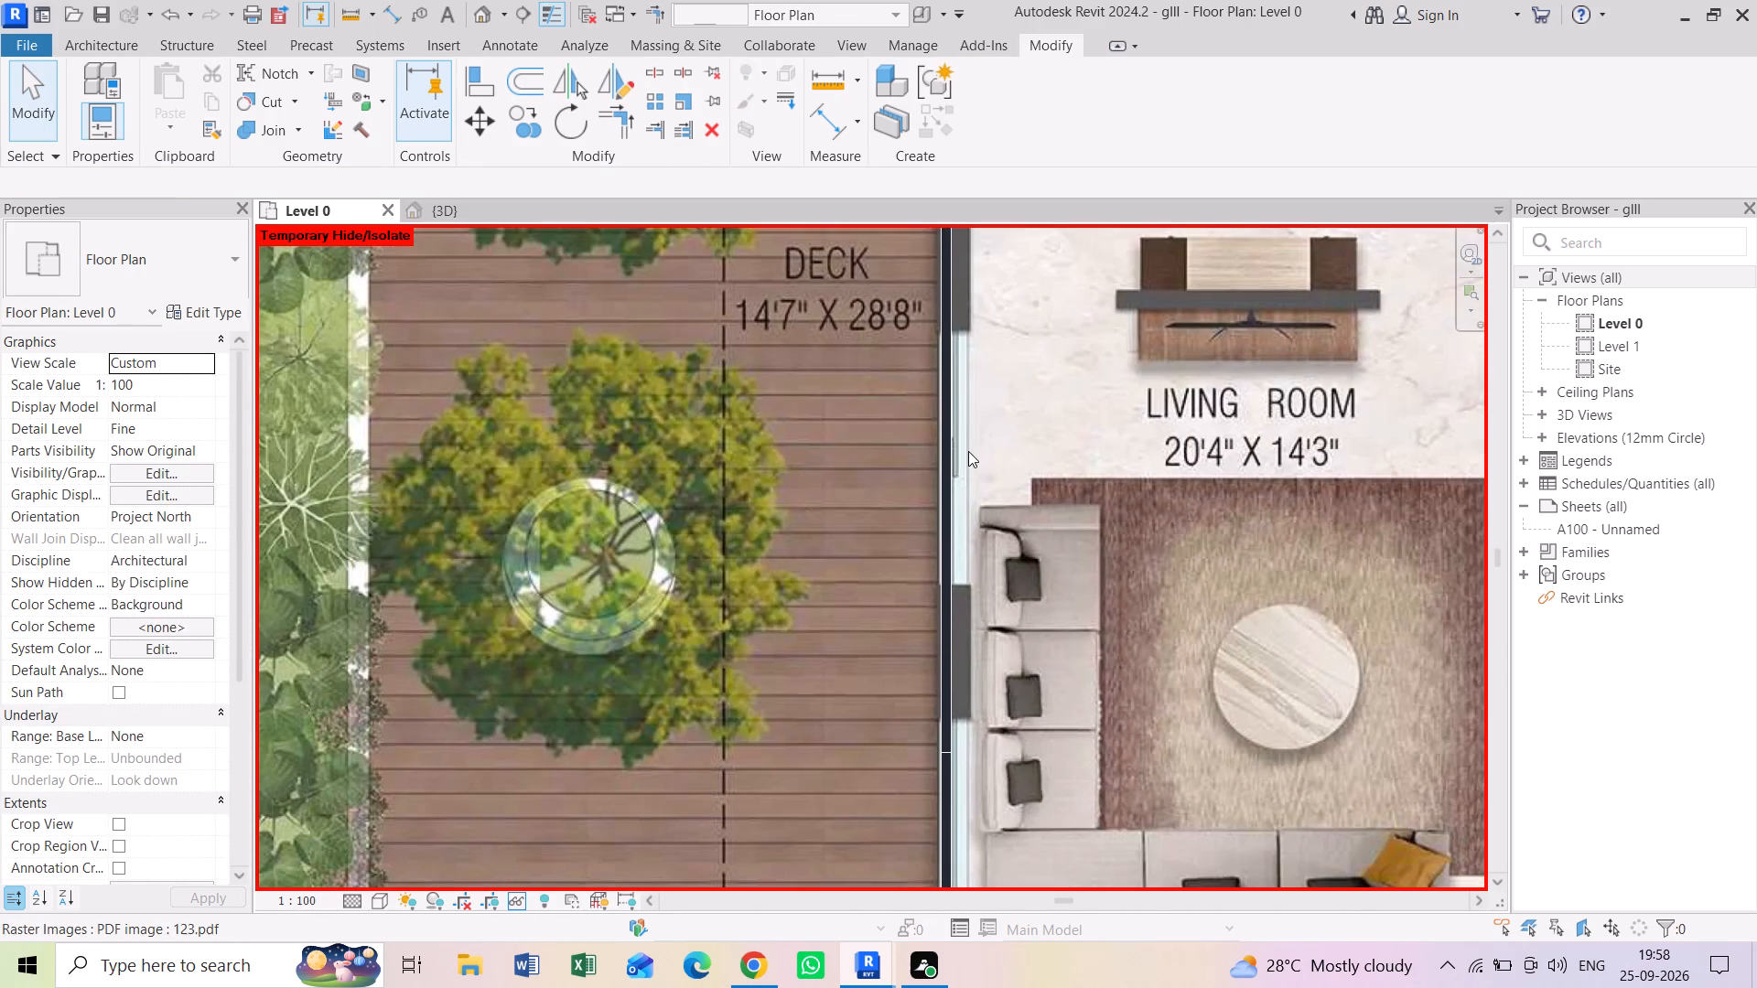
{"action": "middle_click", "coordinate": [969, 446]}
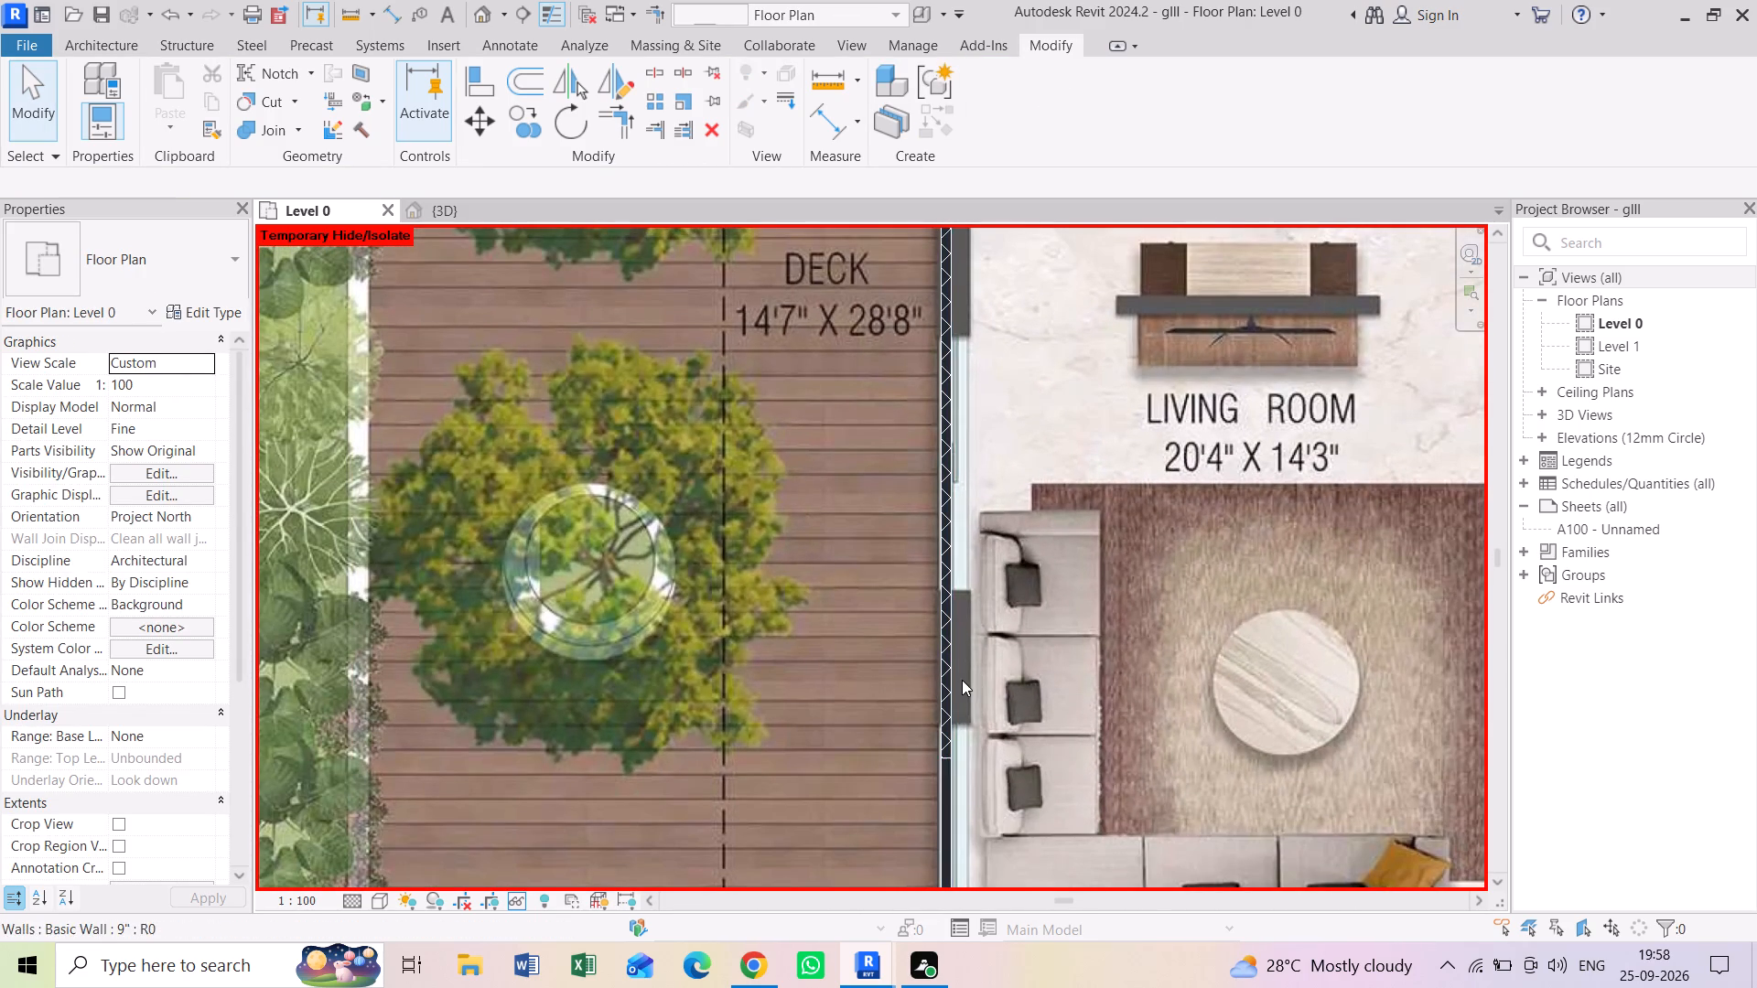
{"action": "key", "text": "c"}
{"action": "key", "text": "m"}
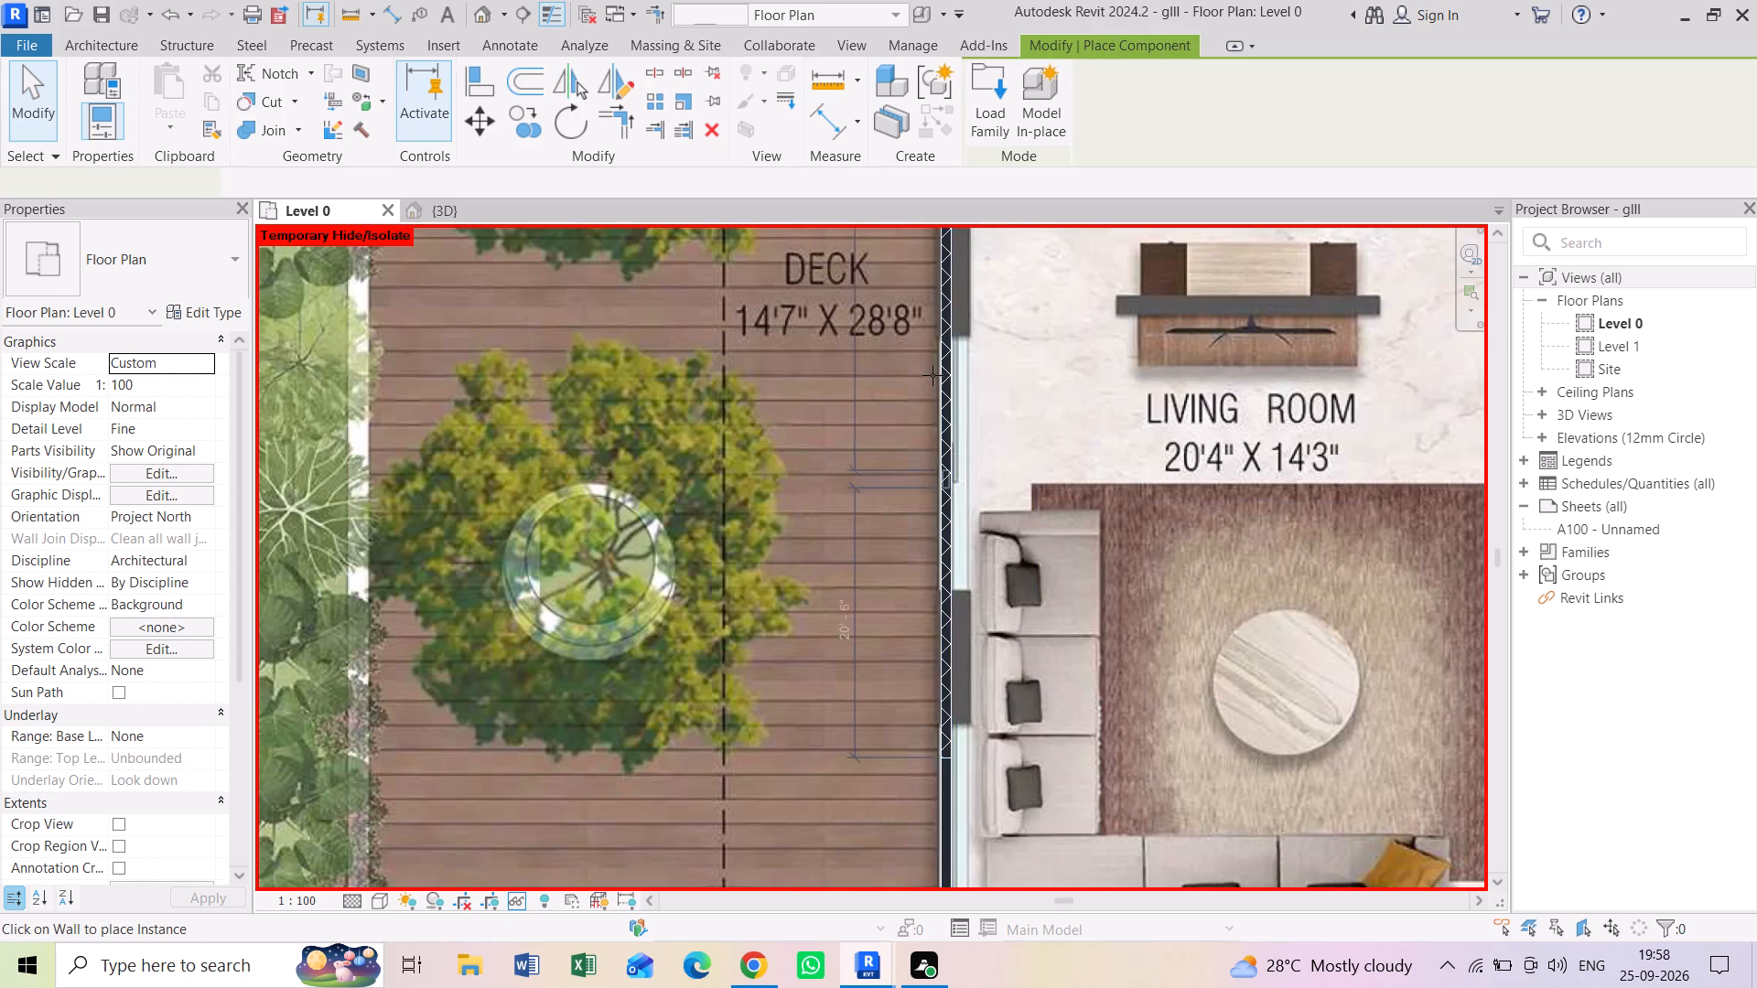
{"action": "scroll", "coordinate": [933, 373], "scroll_direction": "up", "scroll_amount": 4}
{"action": "scroll", "coordinate": [944, 514], "scroll_direction": "up", "scroll_amount": 3}
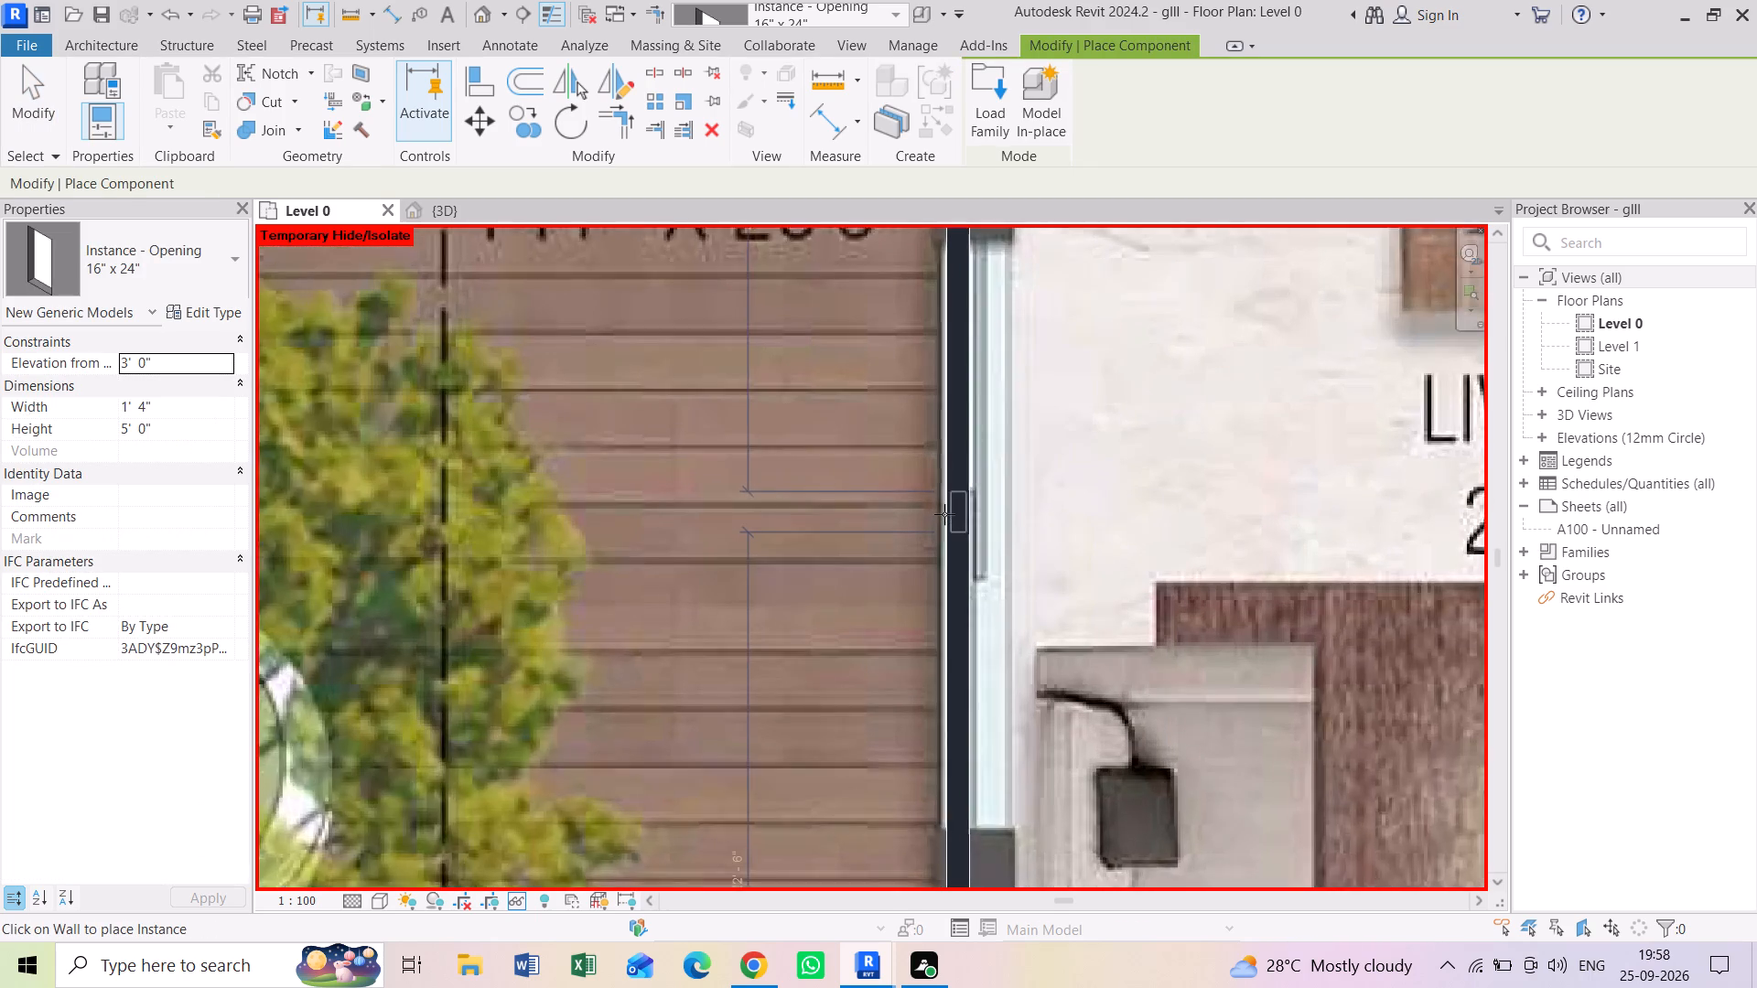
{"action": "left_click", "coordinate": [945, 511]}
{"action": "key", "text": "Escape"}
{"action": "key", "text": "Escape"}
{"action": "key", "text": "Escape"}
{"action": "key", "text": "Escape"}
{"action": "key", "text": "Escape"}
{"action": "key", "text": "Escape"}
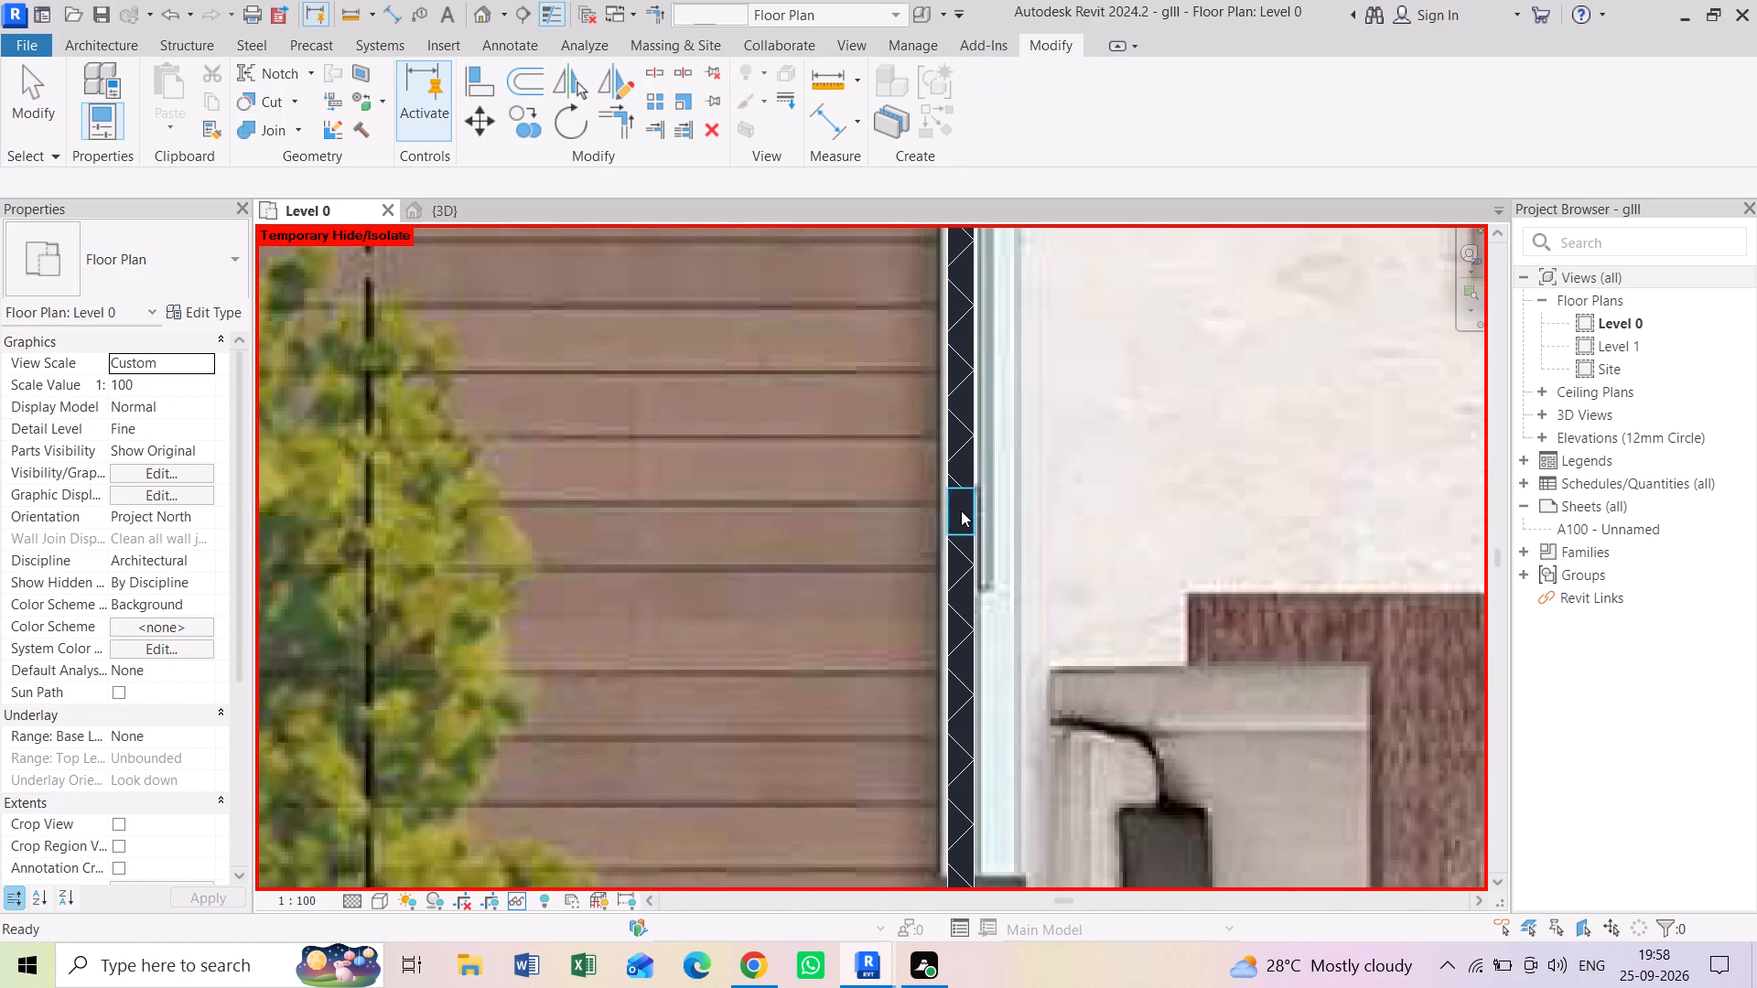
Stretch both ends of this Living Room opening along the drawn window between the TV unit and the sofa.
{"action": "left_click", "coordinate": [961, 510]}
{"action": "left_click", "coordinate": [965, 496]}
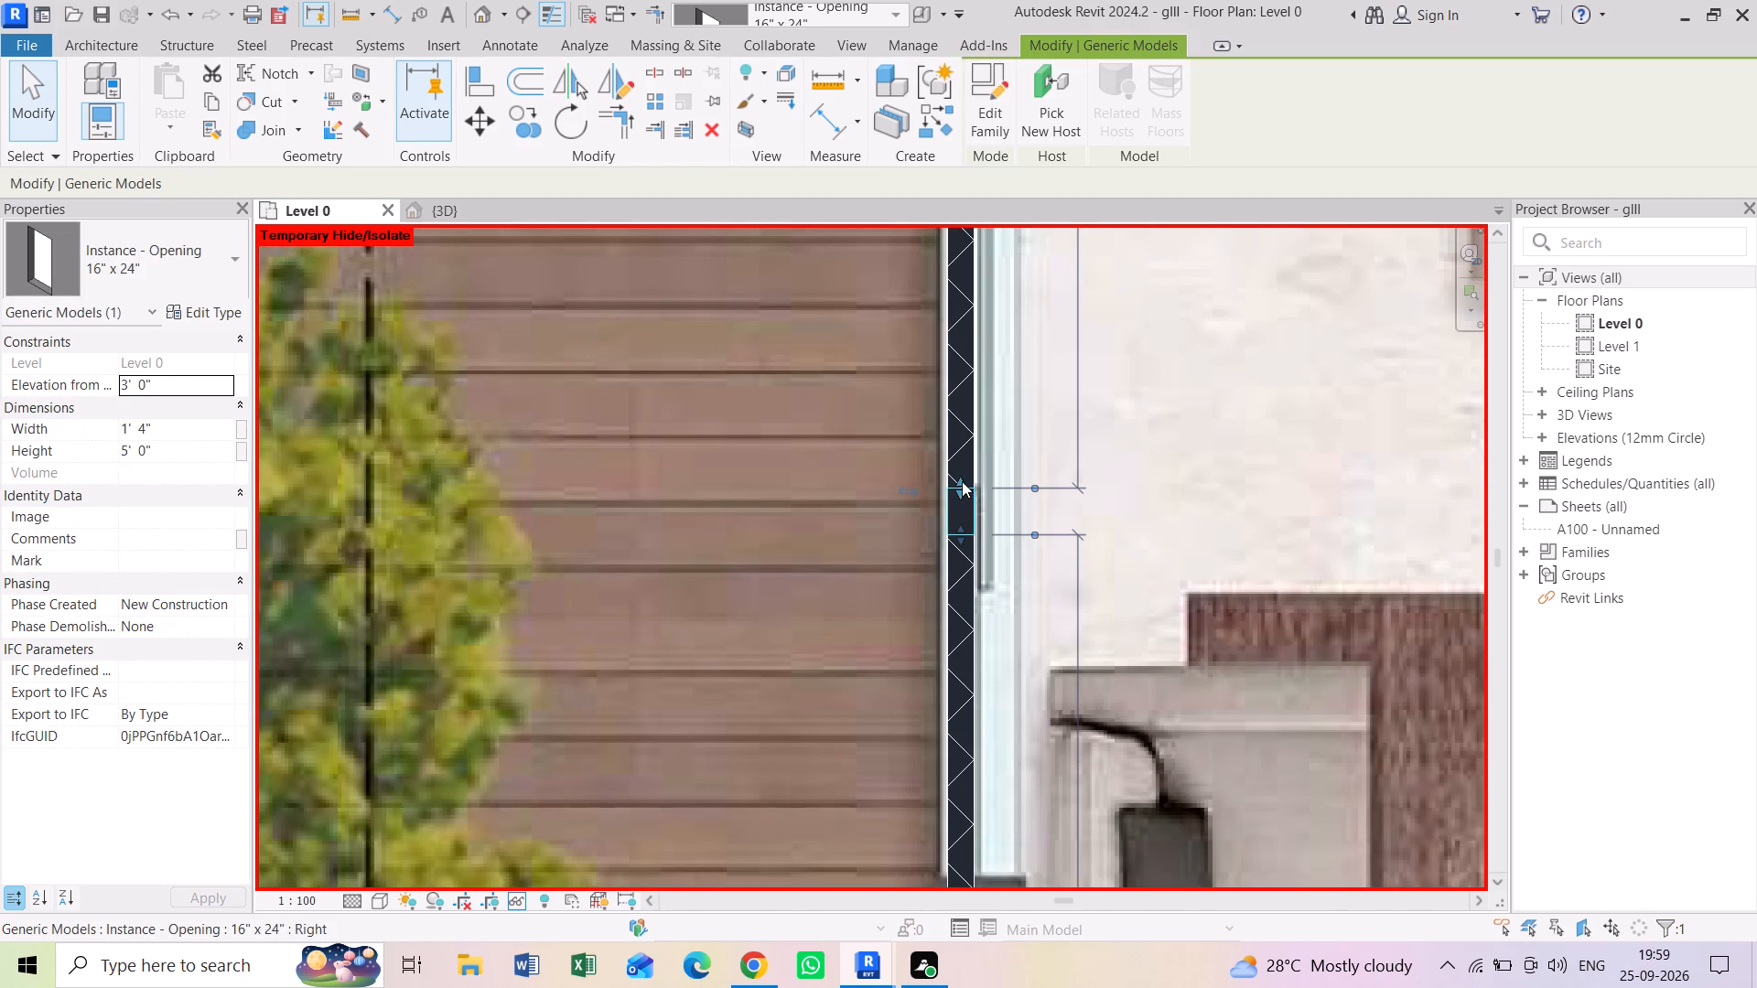
{"action": "left_click_drag", "start_coordinate": [962, 481], "coordinate": [987, 319]}
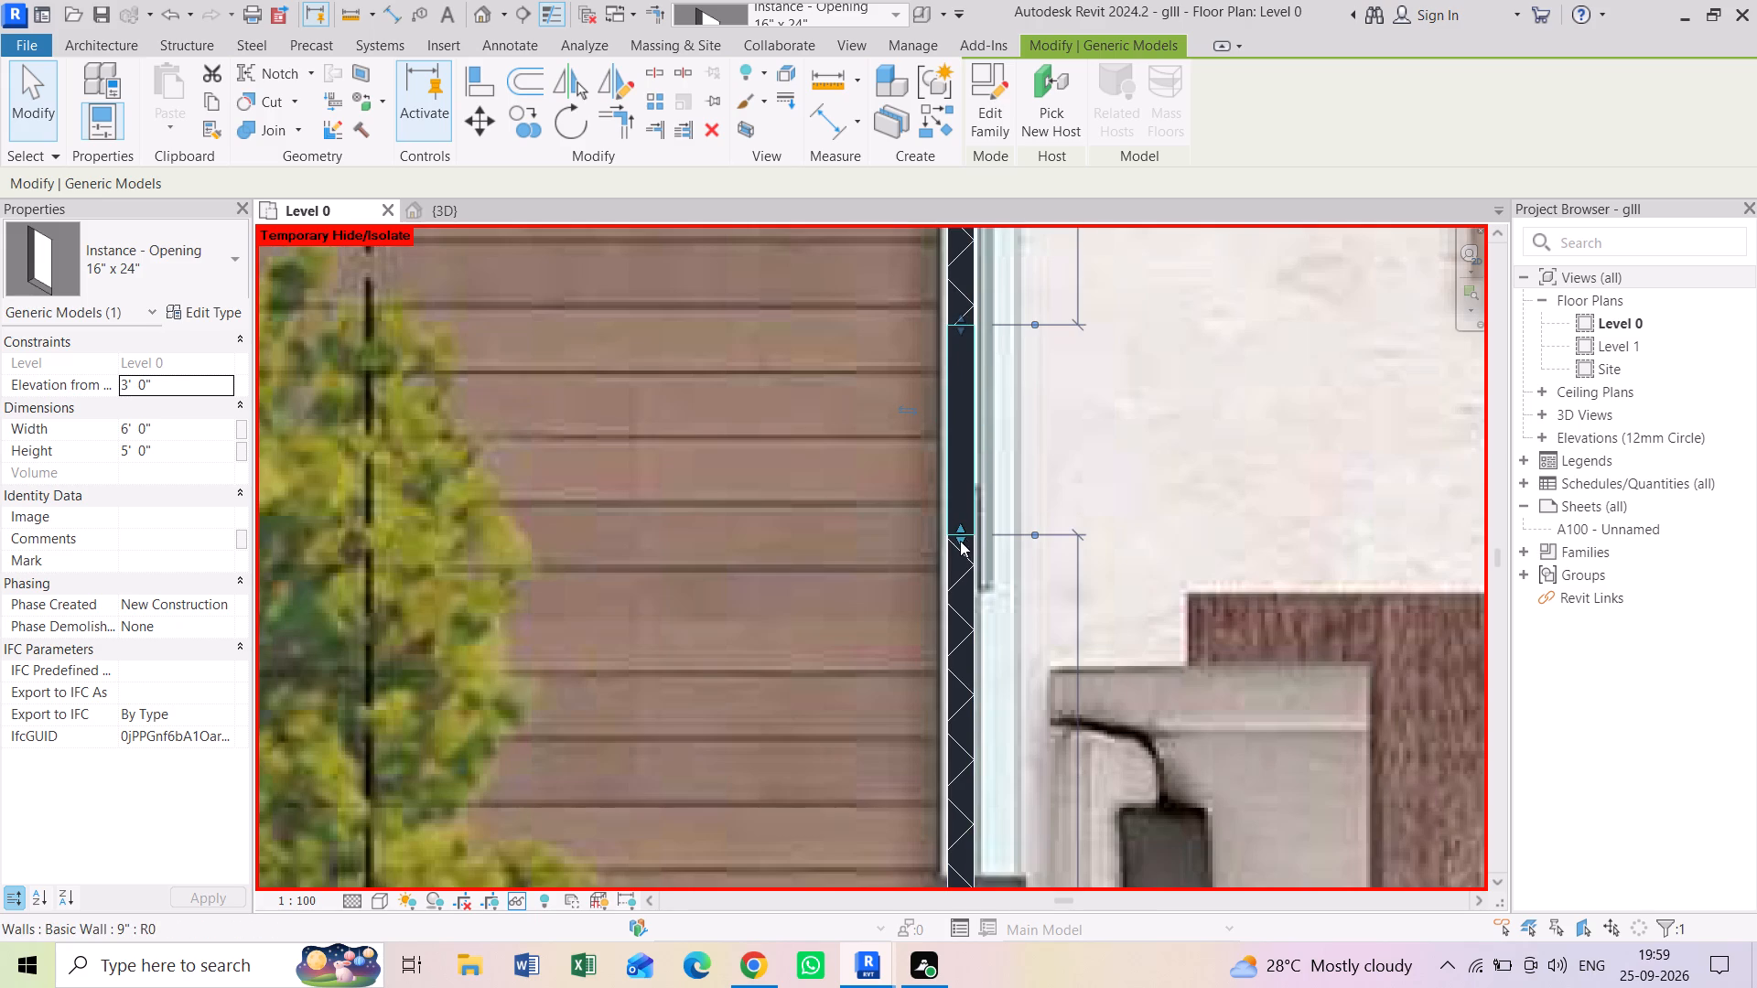
{"action": "left_click_drag", "start_coordinate": [960, 541], "coordinate": [978, 707]}
{"action": "scroll", "coordinate": [982, 687], "scroll_direction": "down", "scroll_amount": 4}
{"action": "middle_click_drag", "start_coordinate": [982, 549], "coordinate": [986, 562]}
{"action": "key", "text": "Escape"}
{"action": "key", "text": "Escape"}
{"action": "key", "text": "Escape"}
{"action": "key", "text": "Escape"}
Place an Instance - Opening in the dining area's deck-side wall, at the drawn window beside the dining table.
{"action": "scroll", "coordinate": [986, 547], "scroll_direction": "down", "scroll_amount": 5}
{"action": "middle_click_drag", "start_coordinate": [963, 447], "coordinate": [974, 610]}
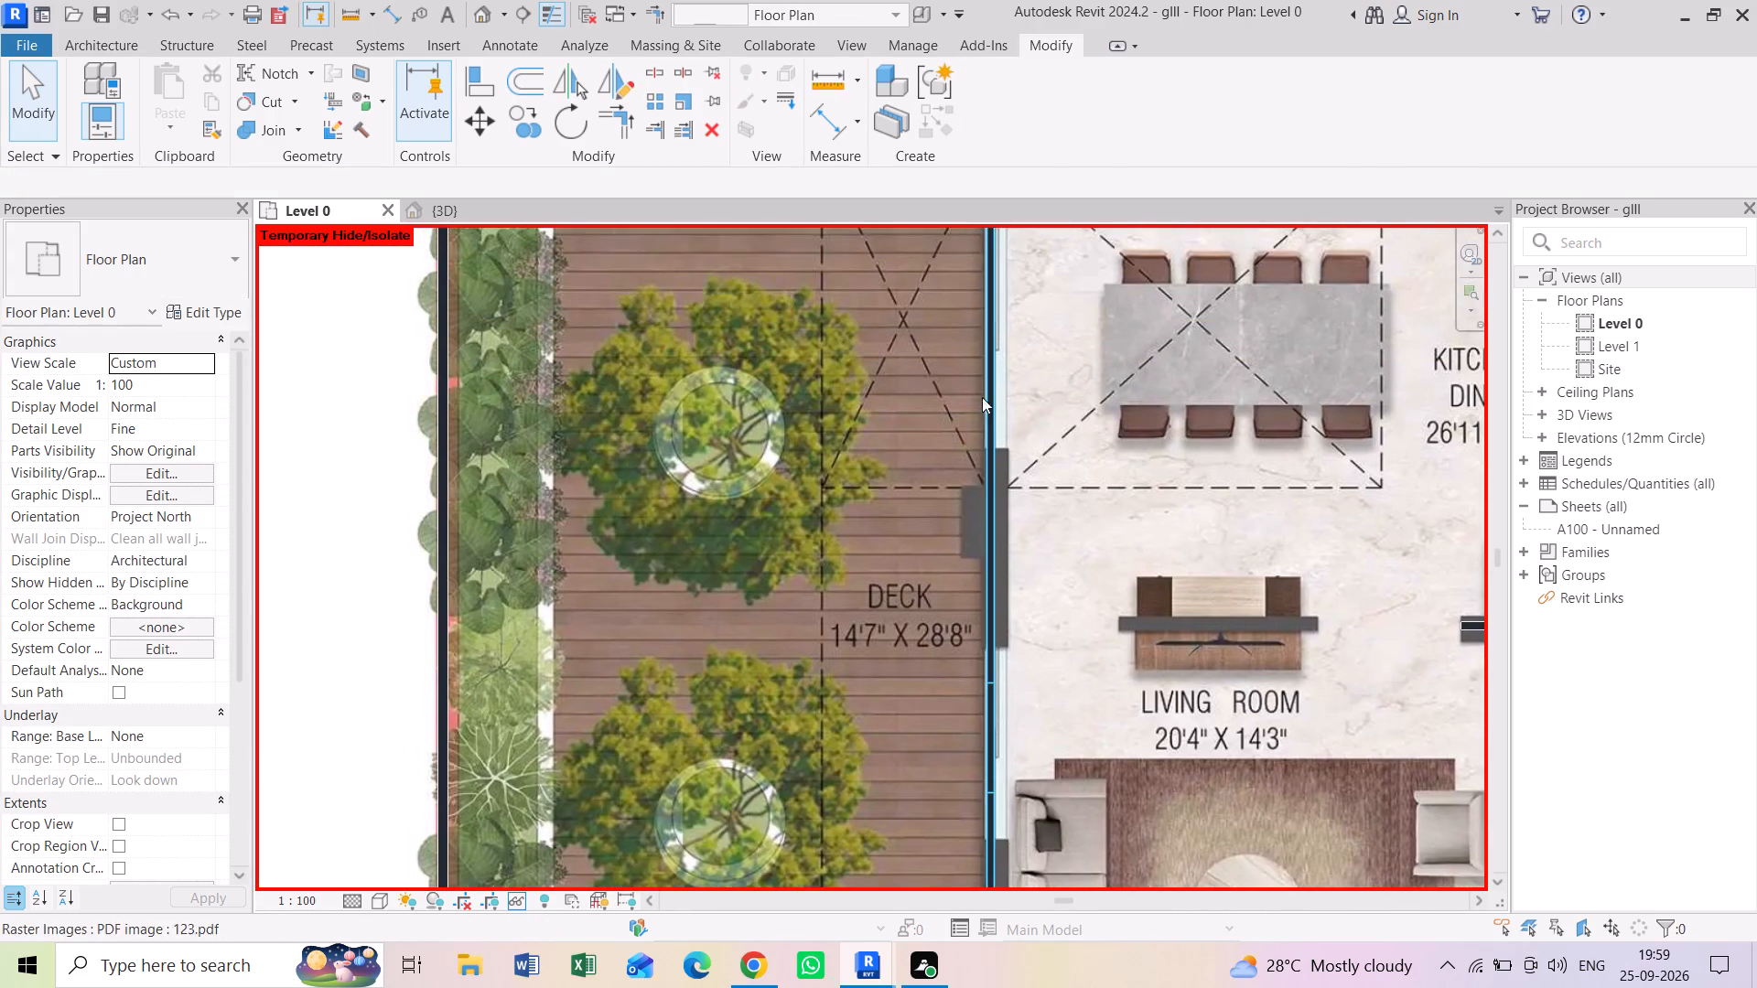
{"action": "middle_click_drag", "start_coordinate": [982, 398], "coordinate": [975, 529]}
{"action": "scroll", "coordinate": [985, 445], "scroll_direction": "up", "scroll_amount": 3}
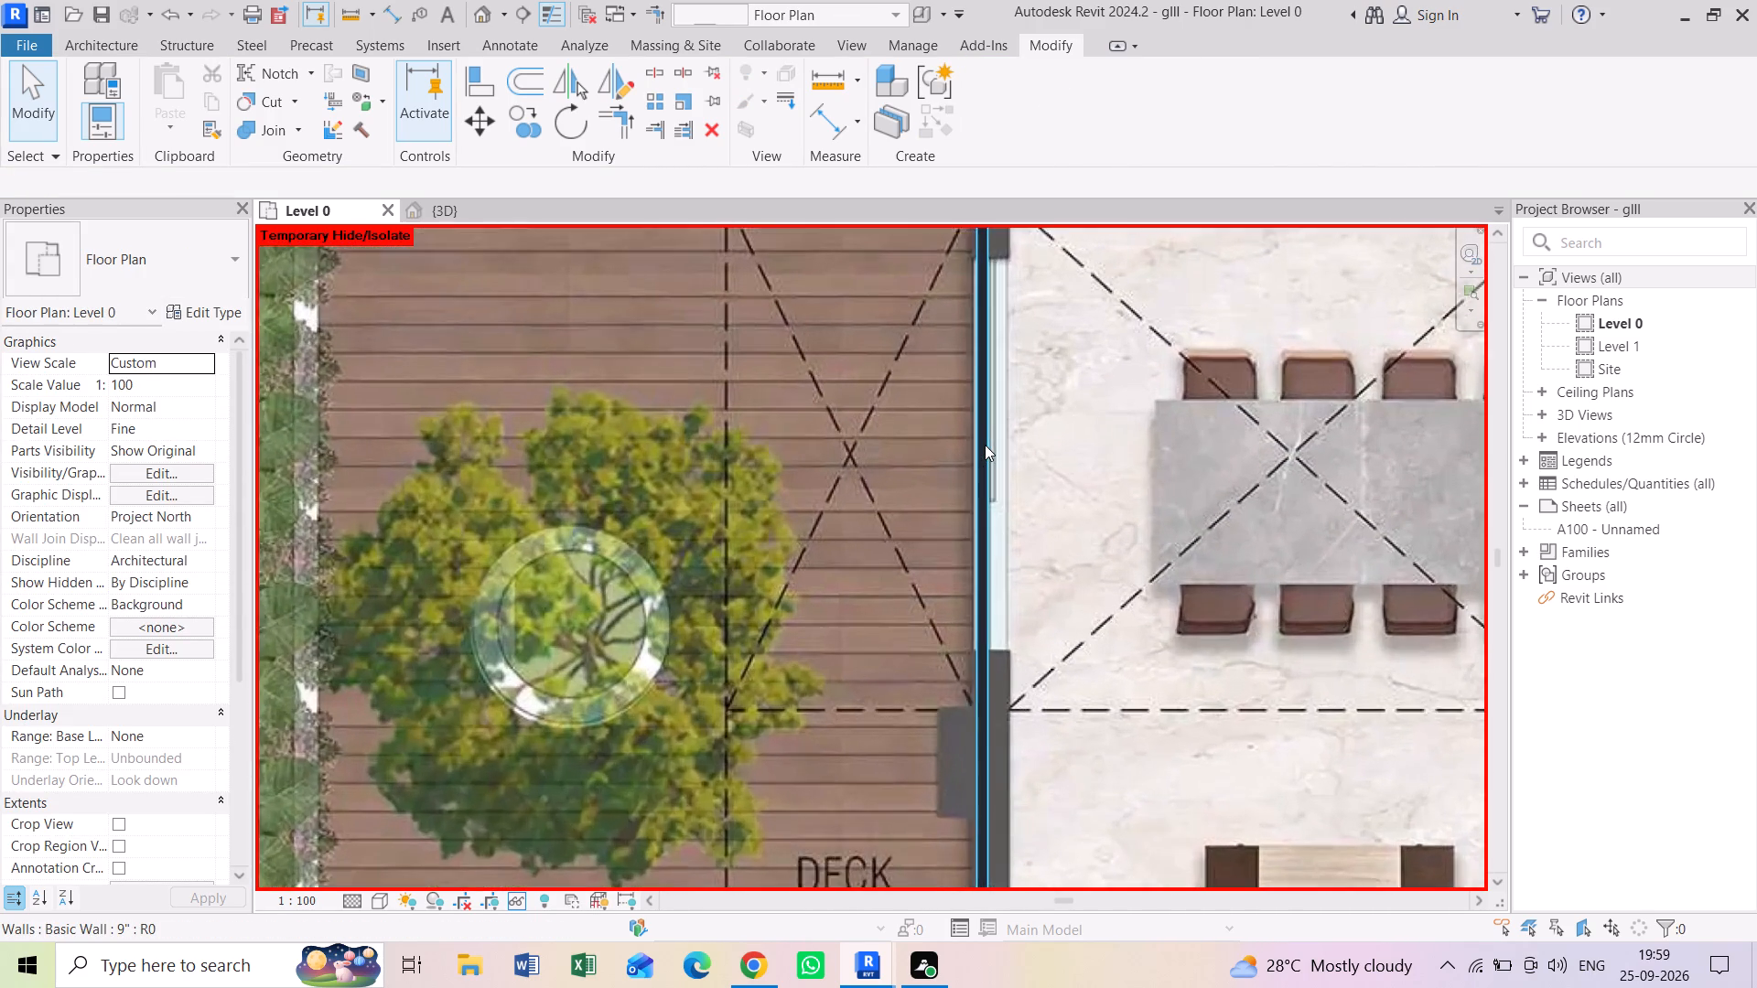
{"action": "scroll", "coordinate": [985, 445], "scroll_direction": "up", "scroll_amount": 1}
{"action": "scroll", "coordinate": [985, 445], "scroll_direction": "down", "scroll_amount": 2}
{"action": "middle_click_drag", "start_coordinate": [988, 438], "coordinate": [959, 503]}
{"action": "key", "text": "Escape"}
{"action": "key", "text": "Escape"}
{"action": "key", "text": "Escape"}
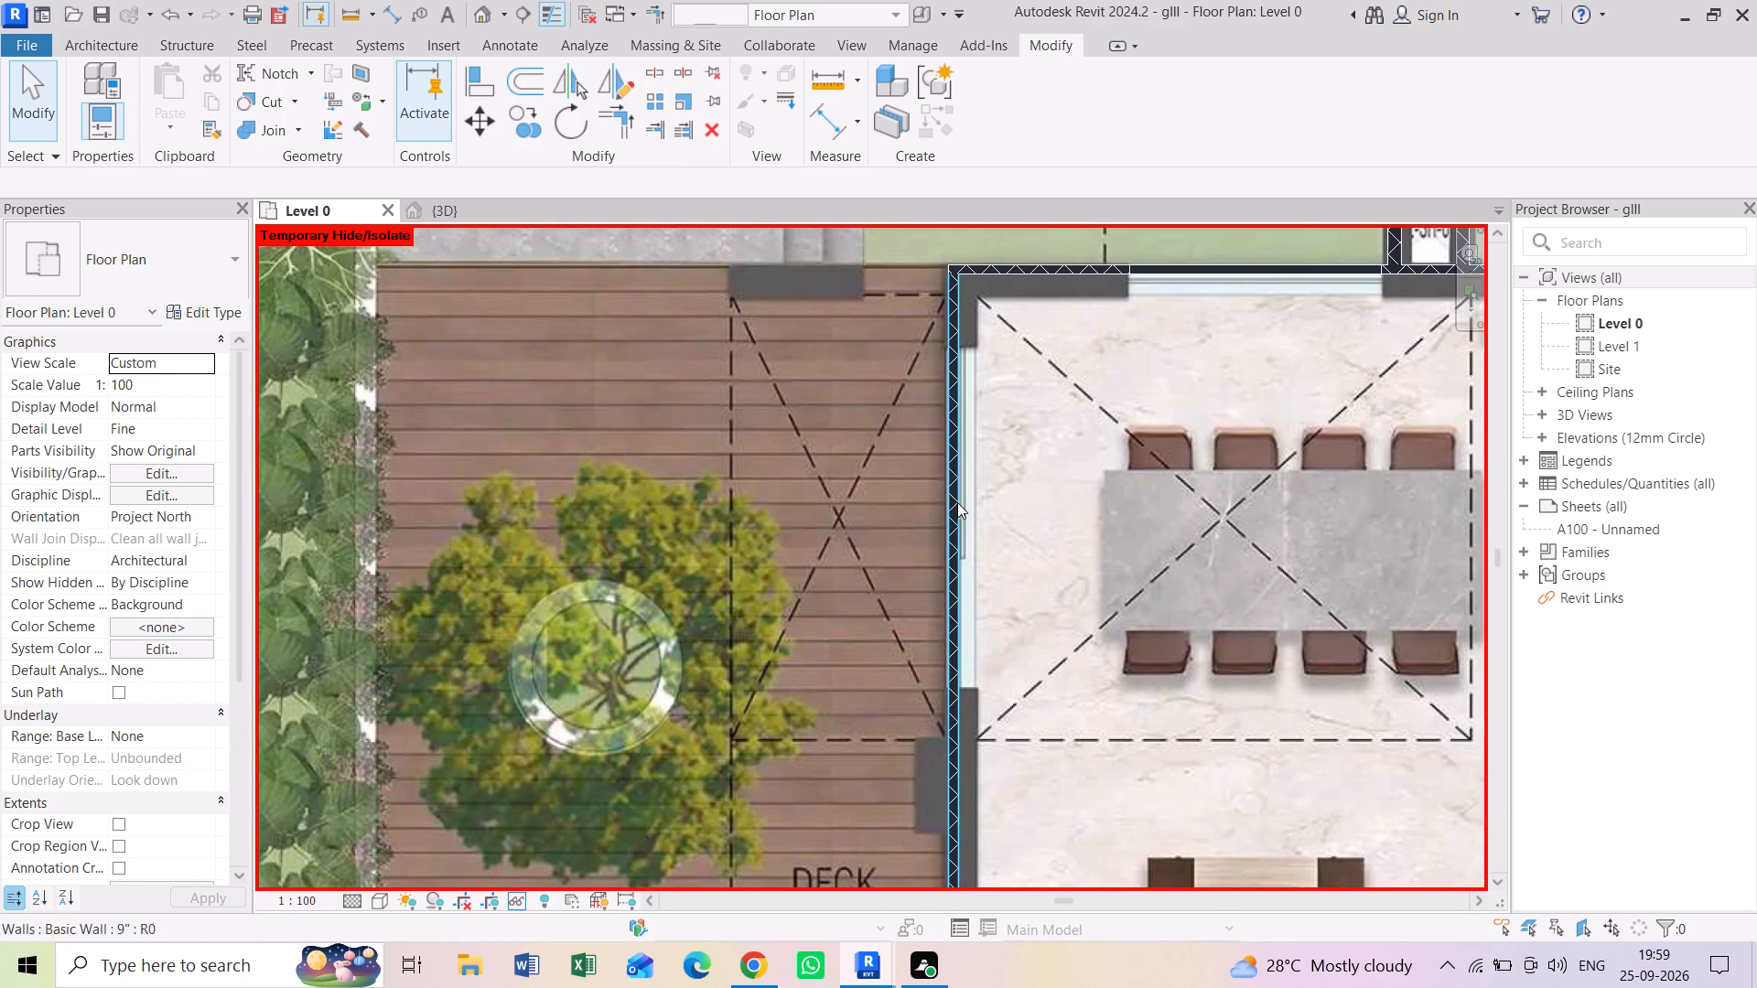
{"action": "key", "text": "Escape"}
{"action": "key", "text": "Escape"}
{"action": "key", "text": "Escape"}
{"action": "key", "text": "Escape"}
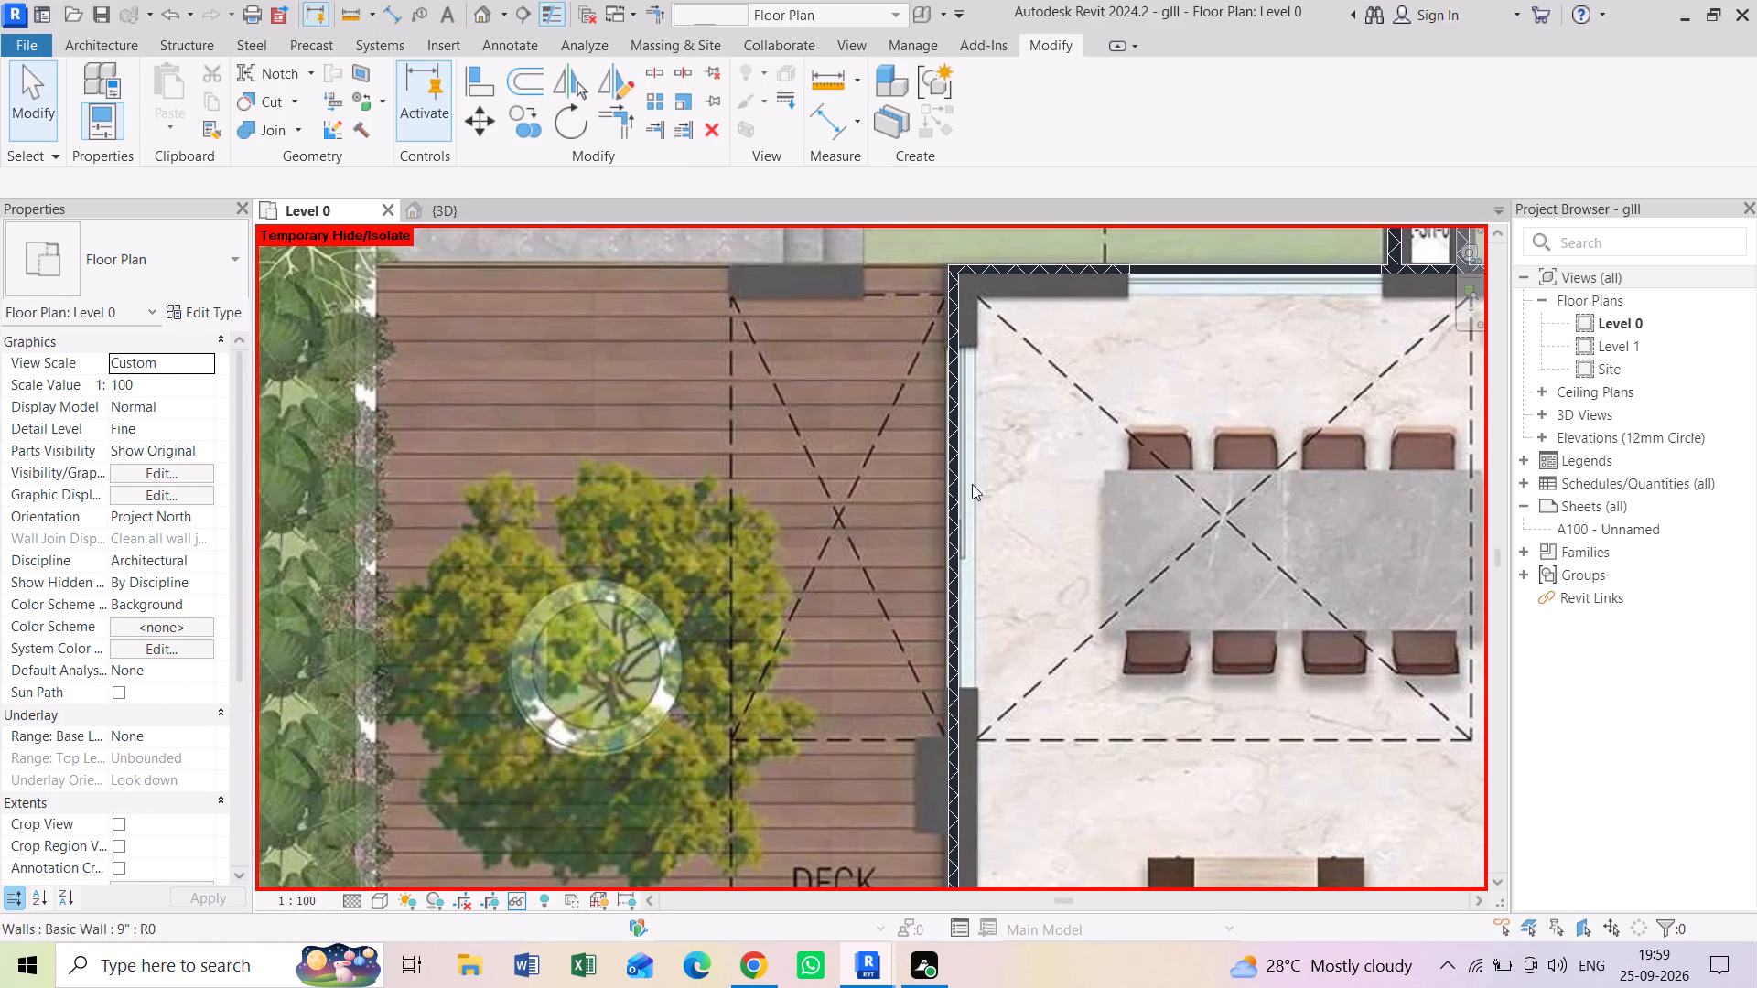
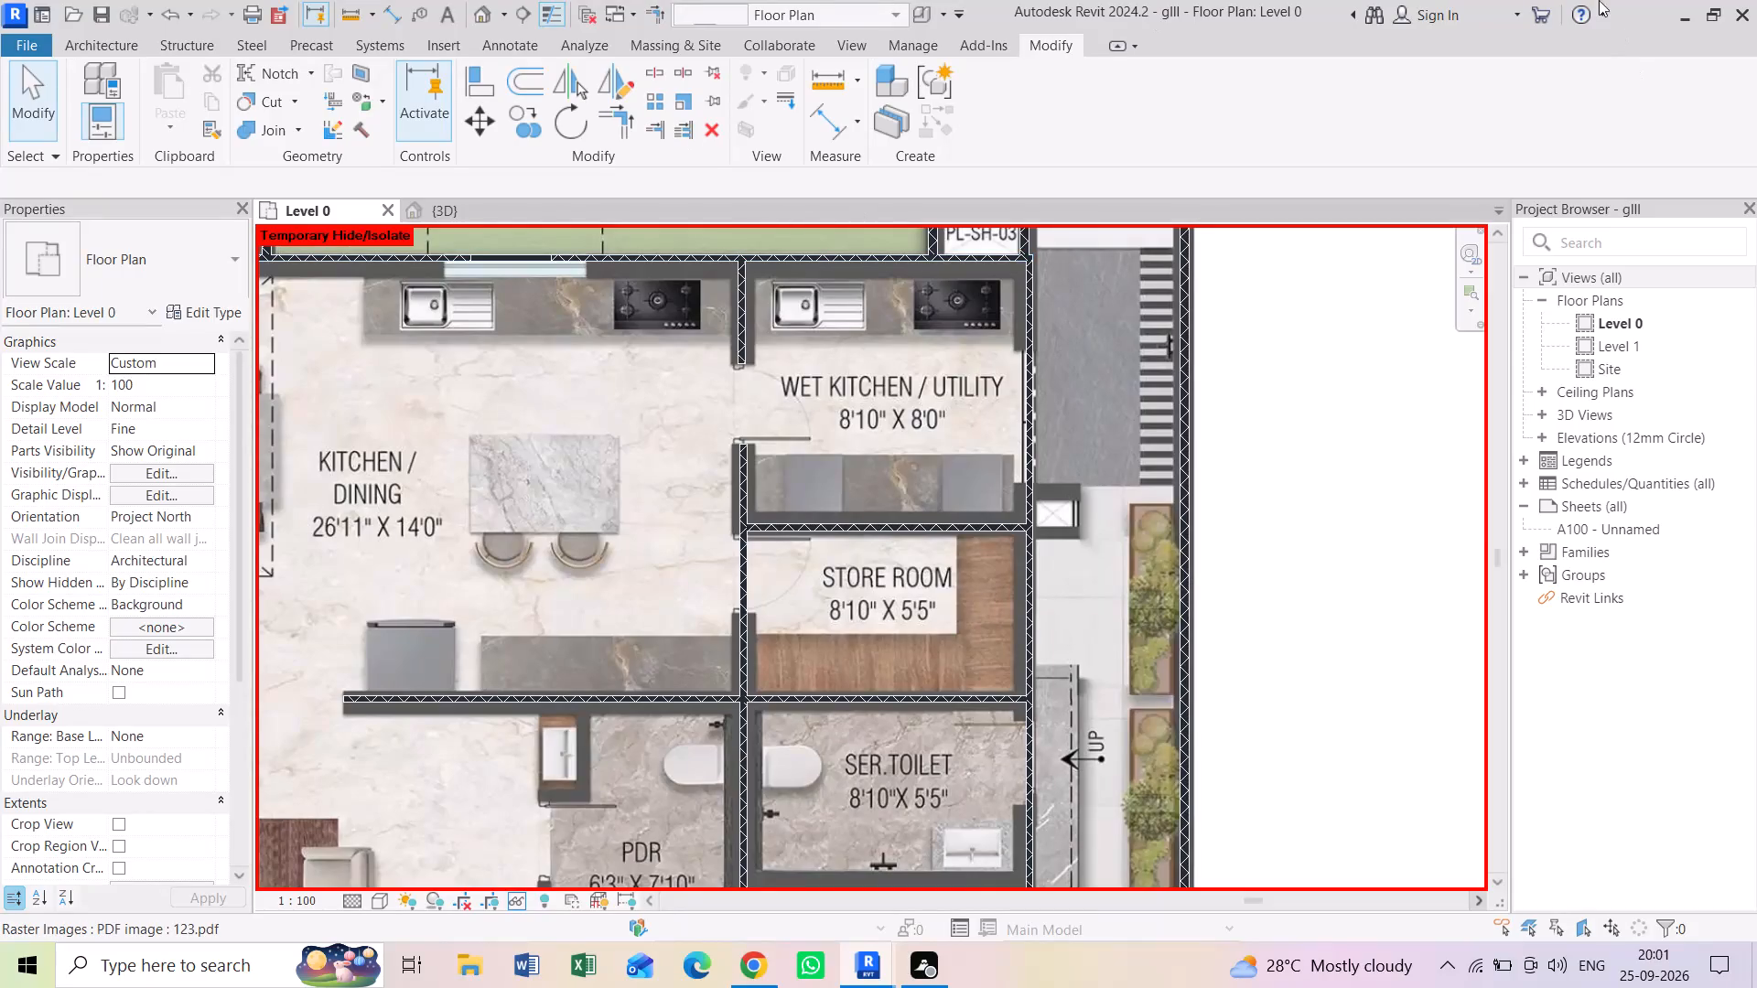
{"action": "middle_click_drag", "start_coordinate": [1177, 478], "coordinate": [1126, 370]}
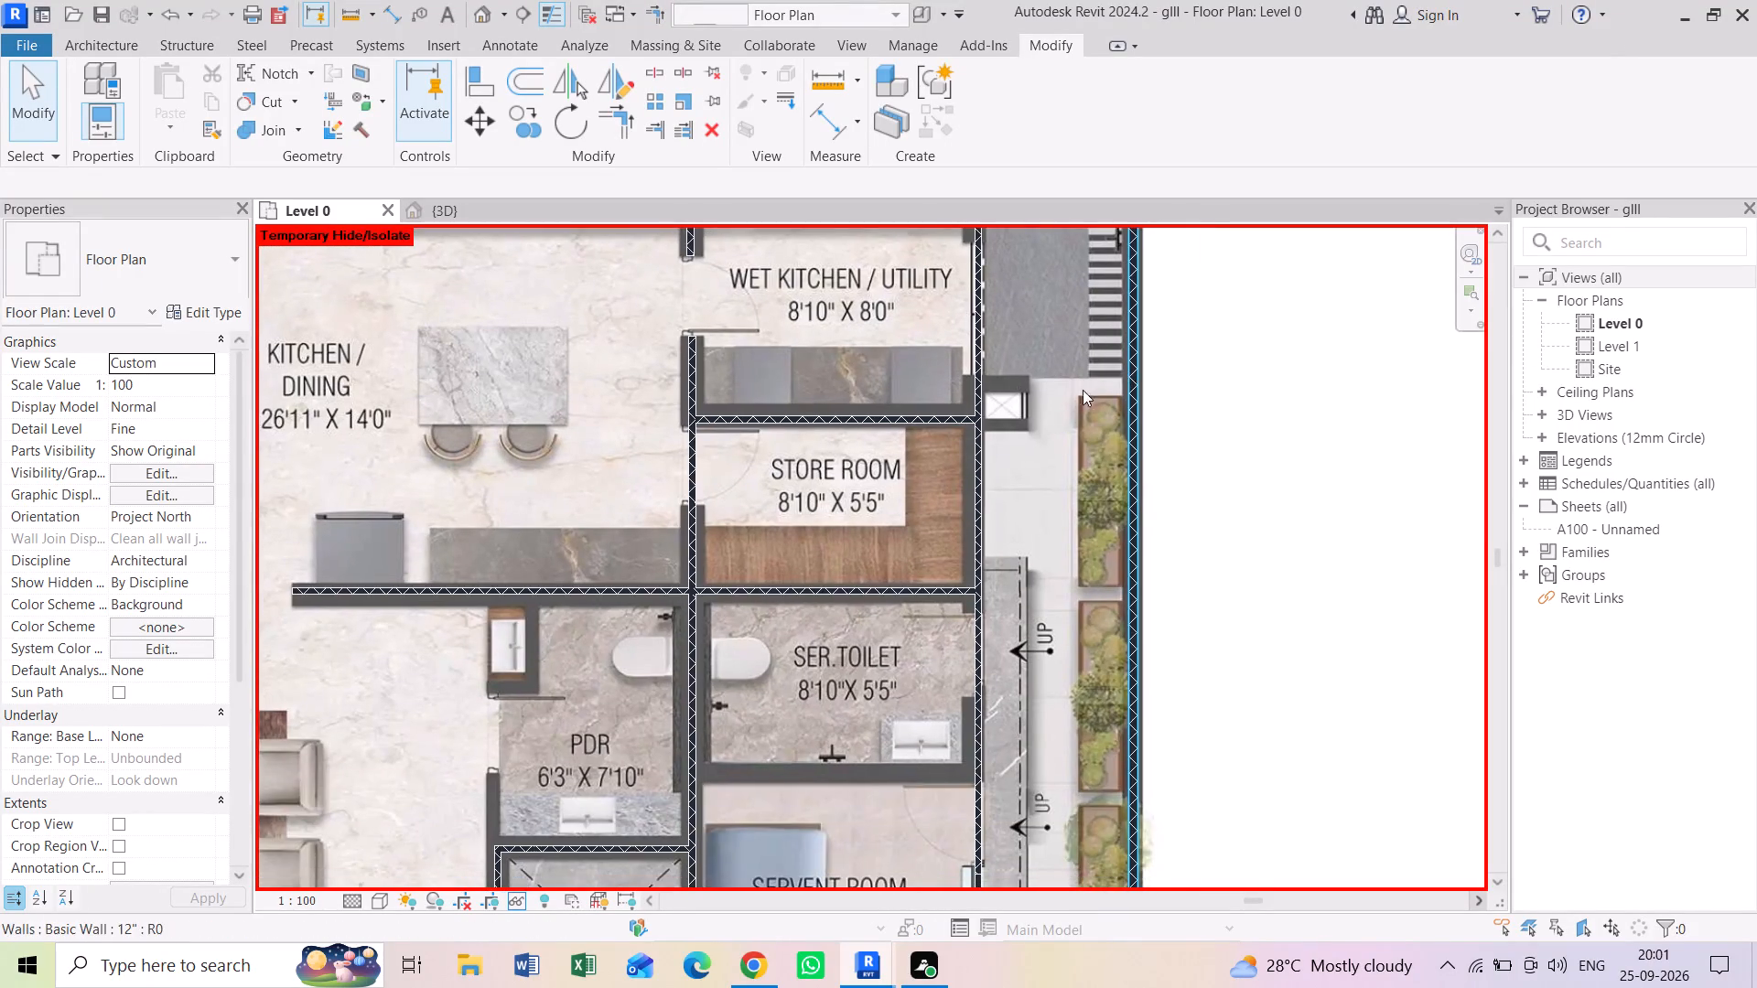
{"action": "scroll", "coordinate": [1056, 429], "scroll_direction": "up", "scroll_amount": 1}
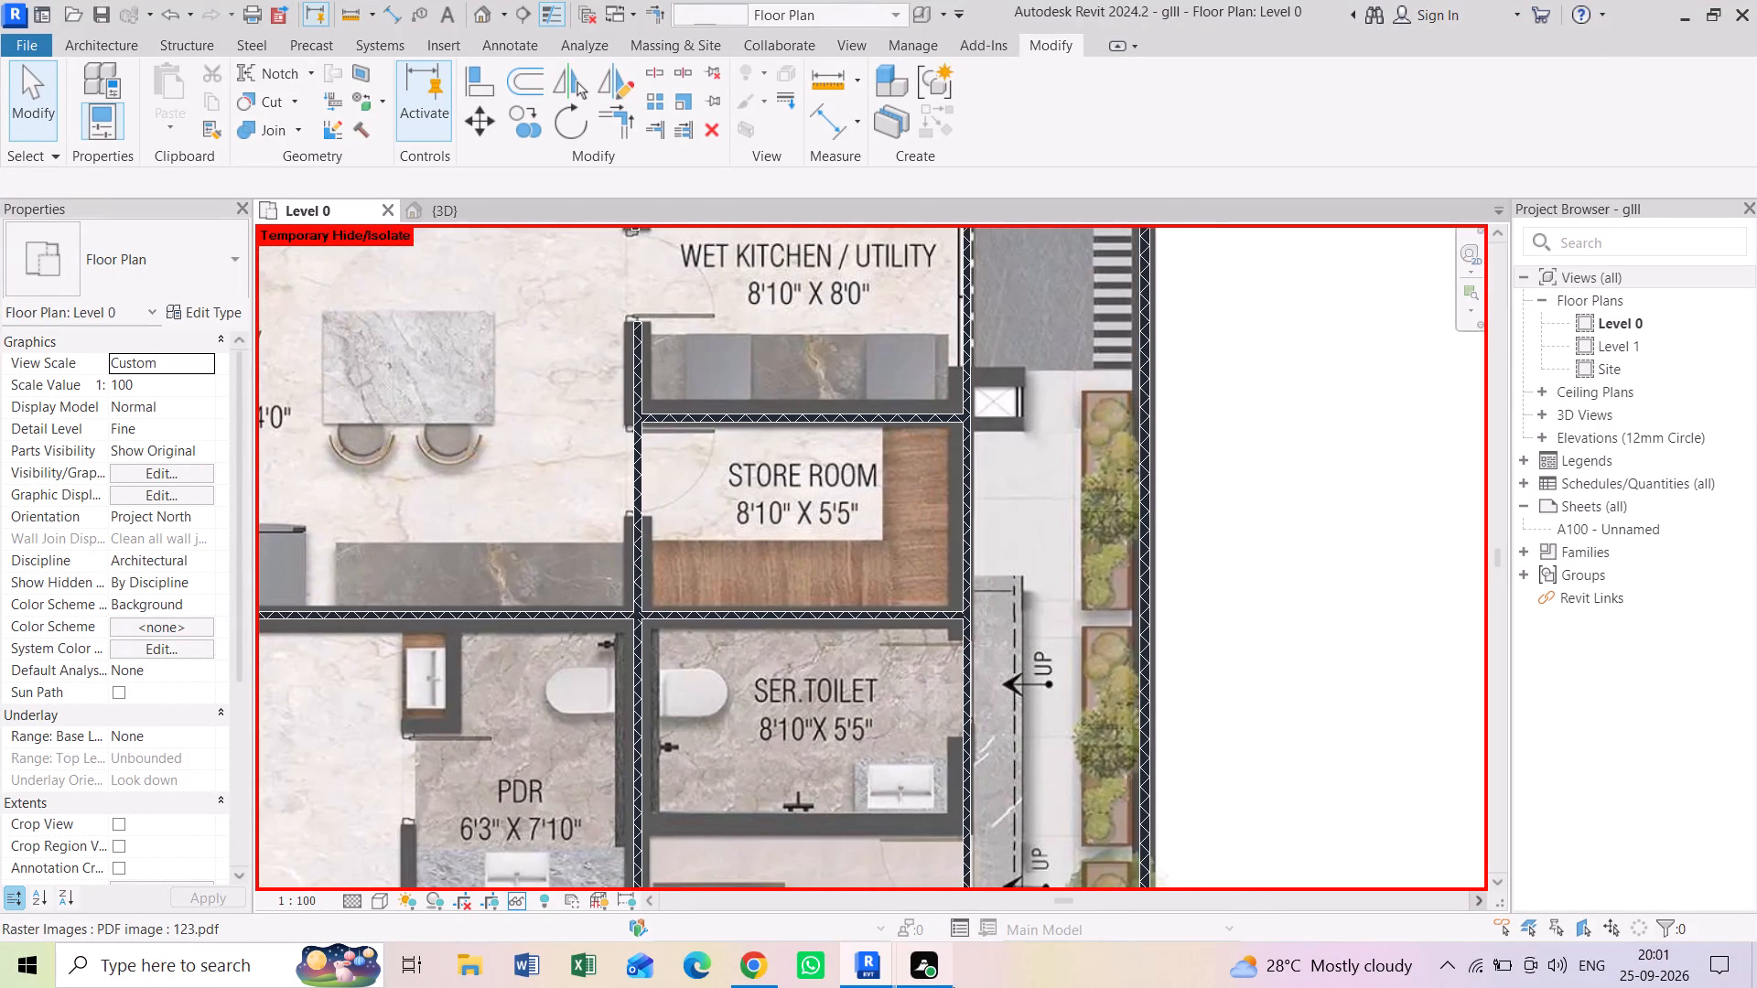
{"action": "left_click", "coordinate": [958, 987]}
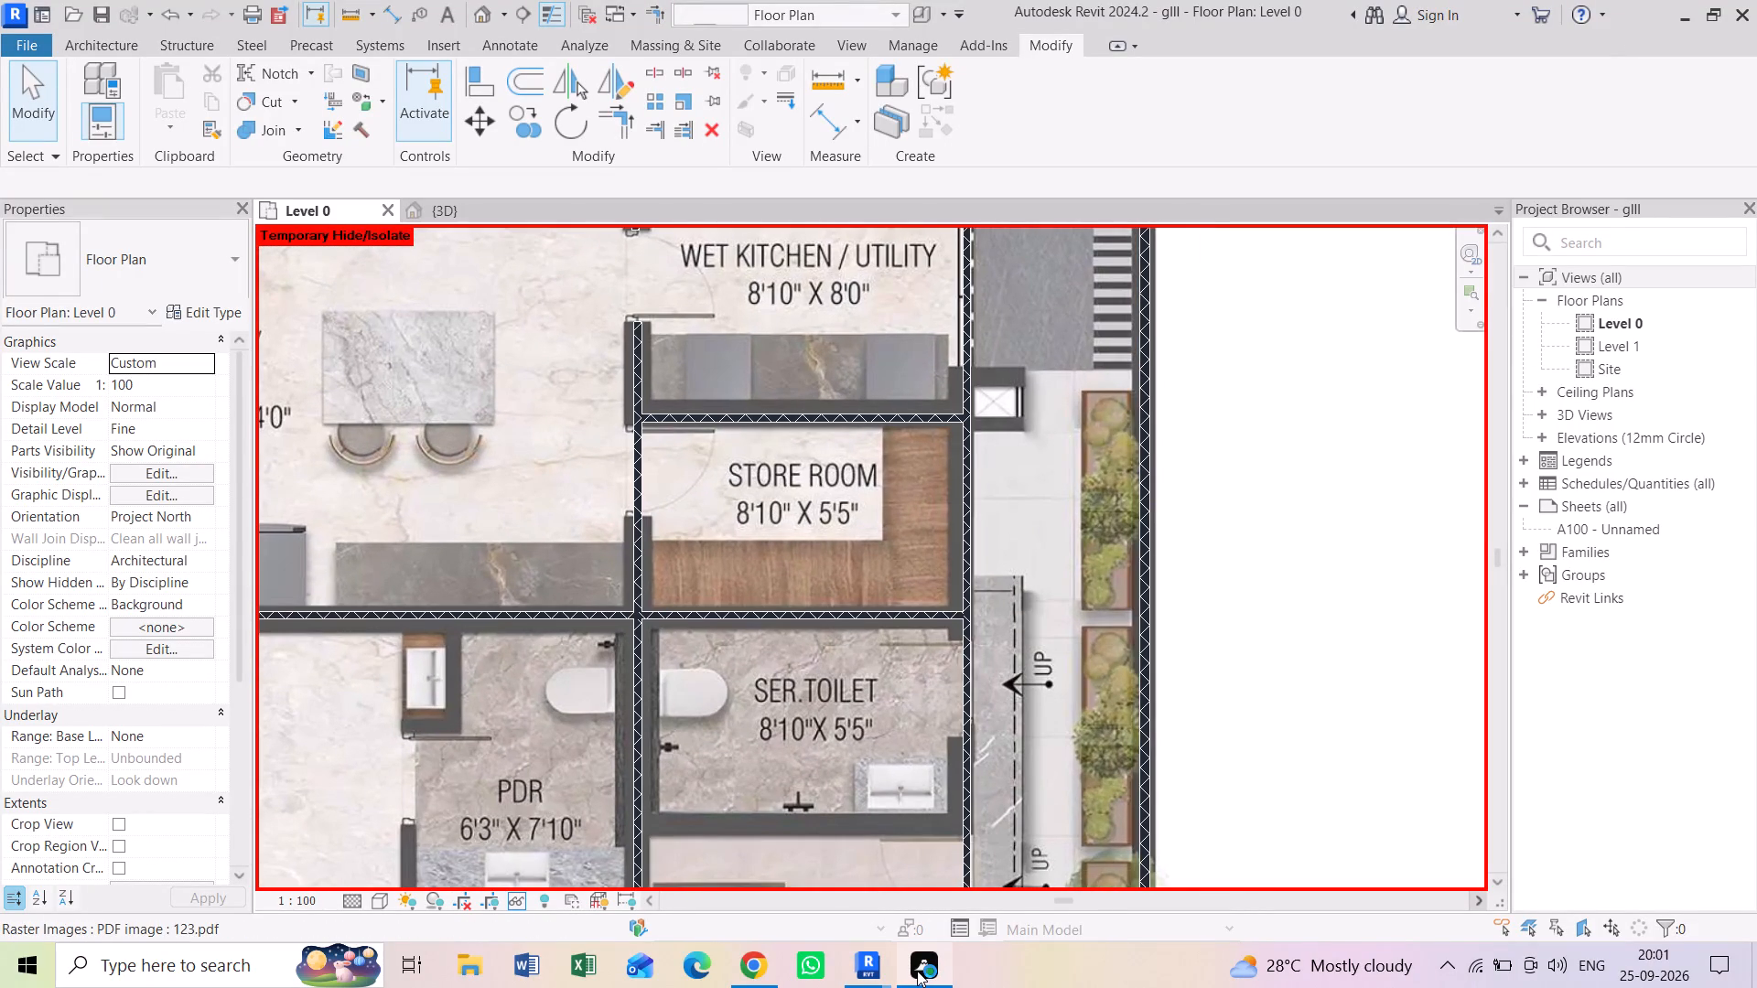
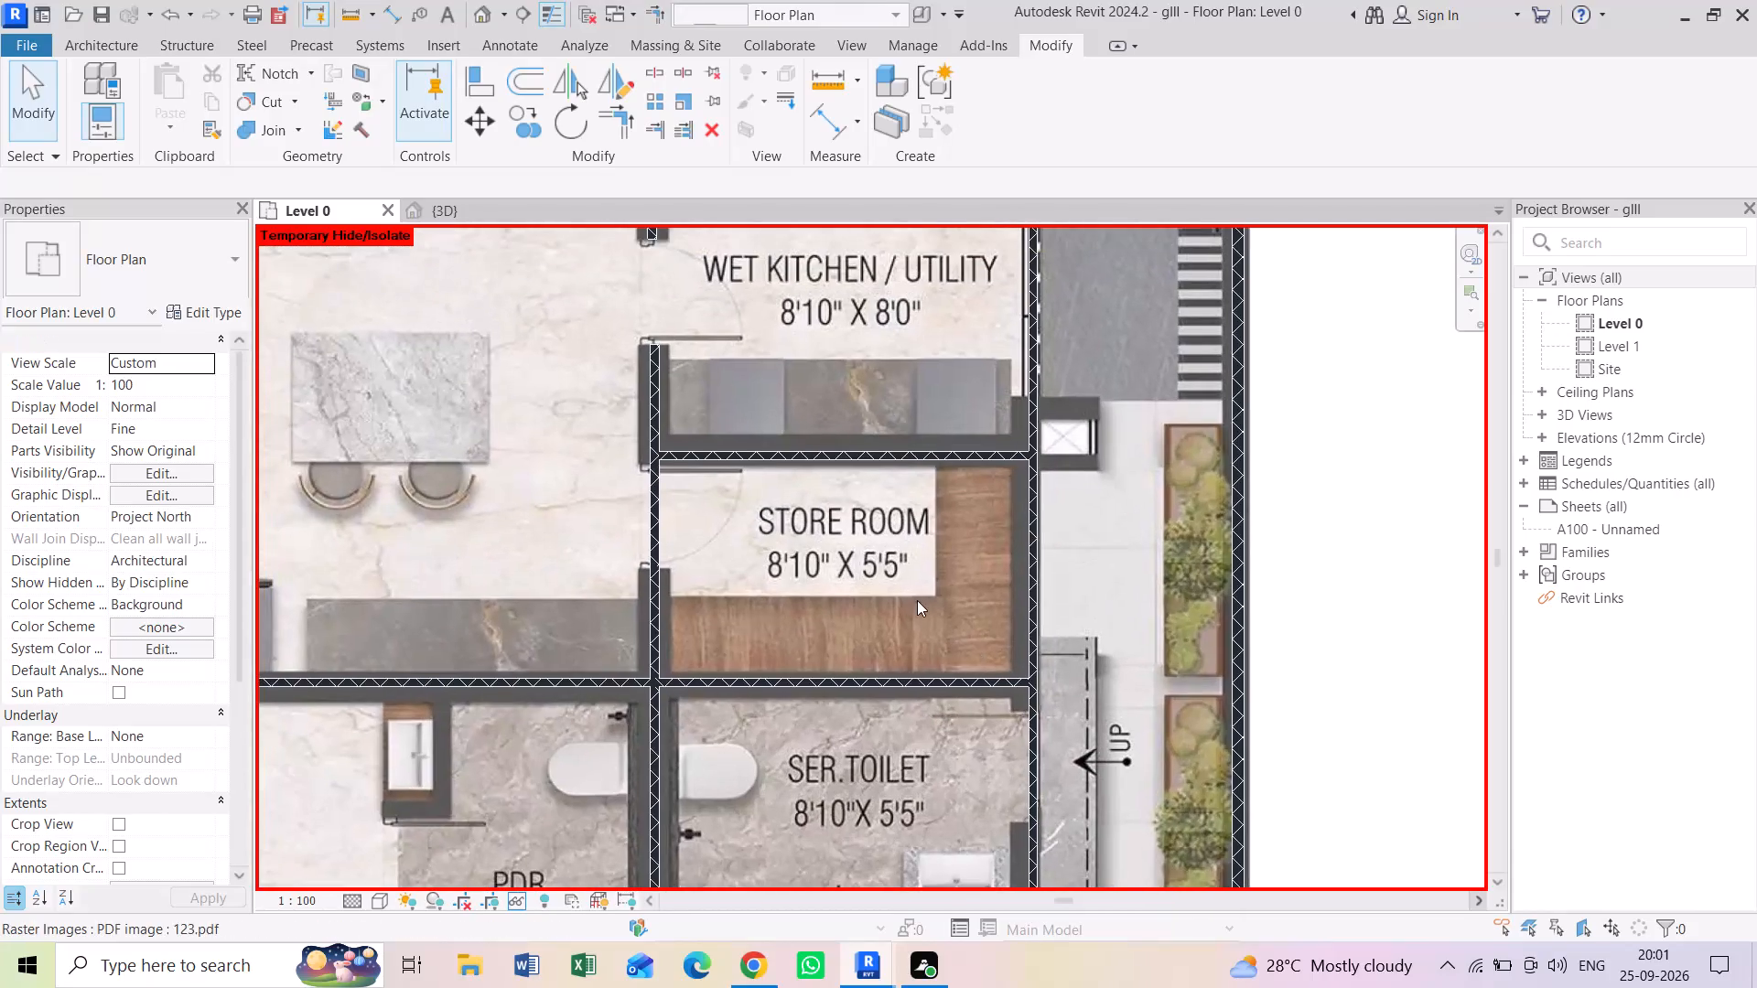
Examine the walls around the wet kitchen, store room, kitchen/dining and living room against the floor plan image.
{"action": "middle_click_drag", "start_coordinate": [919, 593], "coordinate": [944, 650]}
{"action": "middle_click_drag", "start_coordinate": [894, 604], "coordinate": [911, 634]}
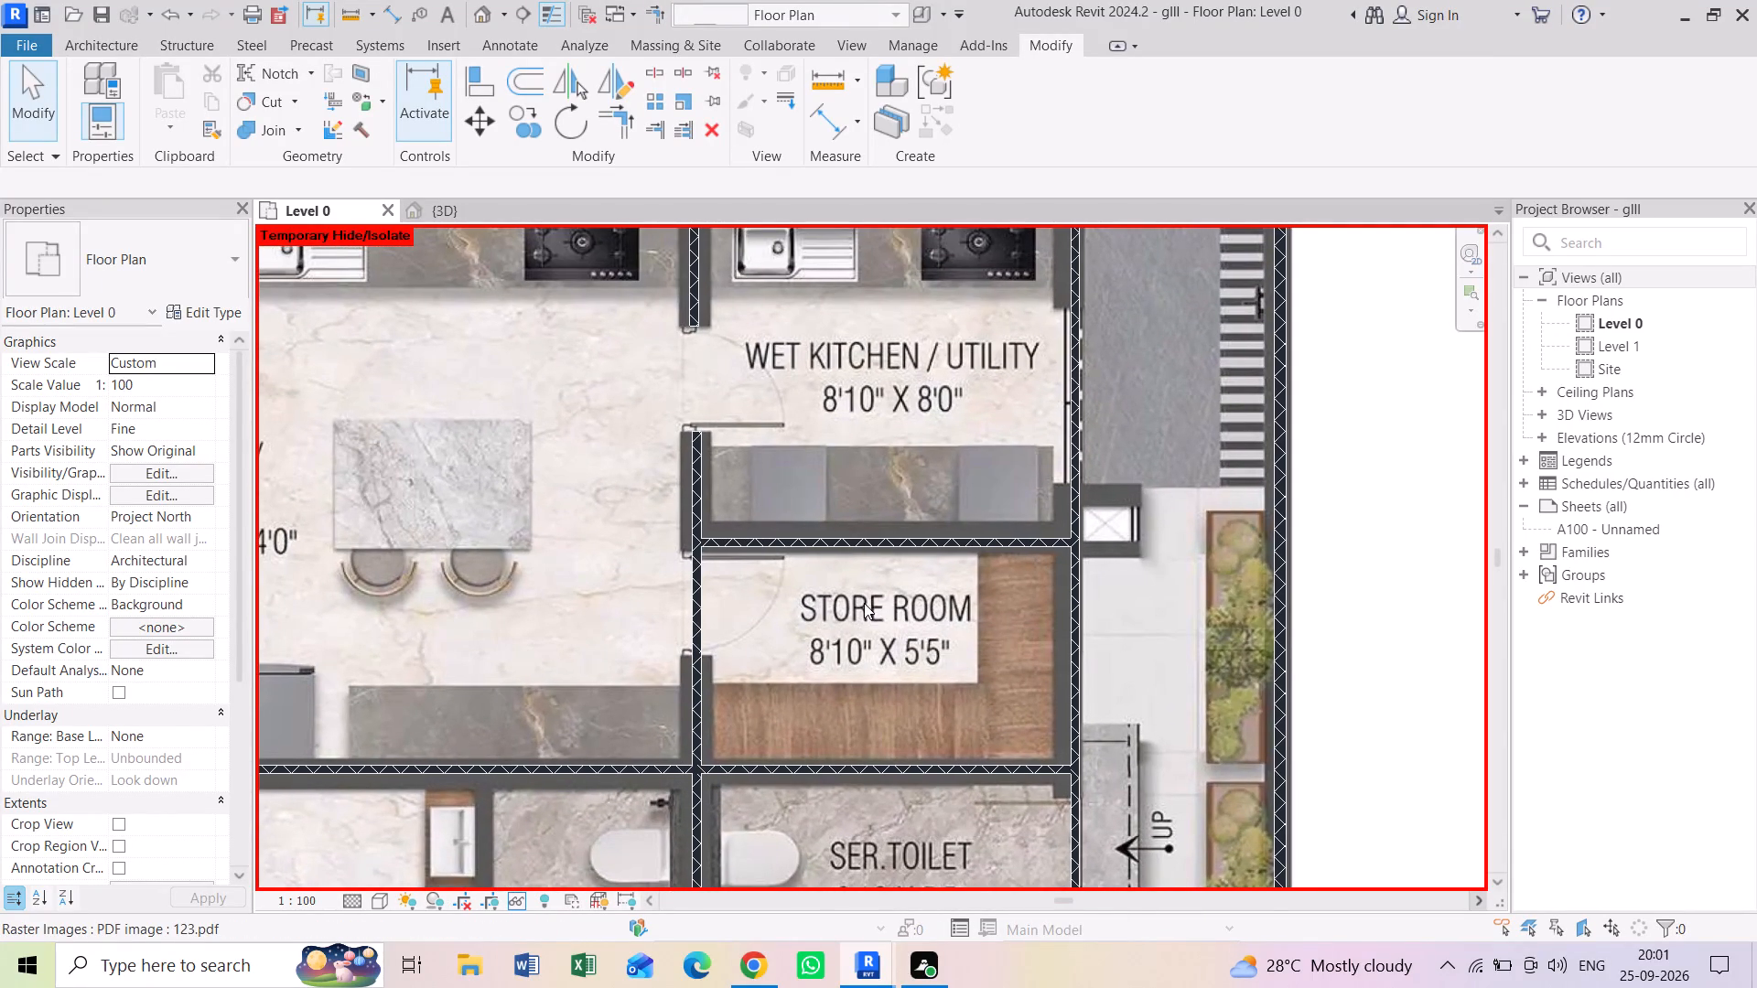
{"action": "middle_click_drag", "start_coordinate": [859, 533], "coordinate": [877, 585]}
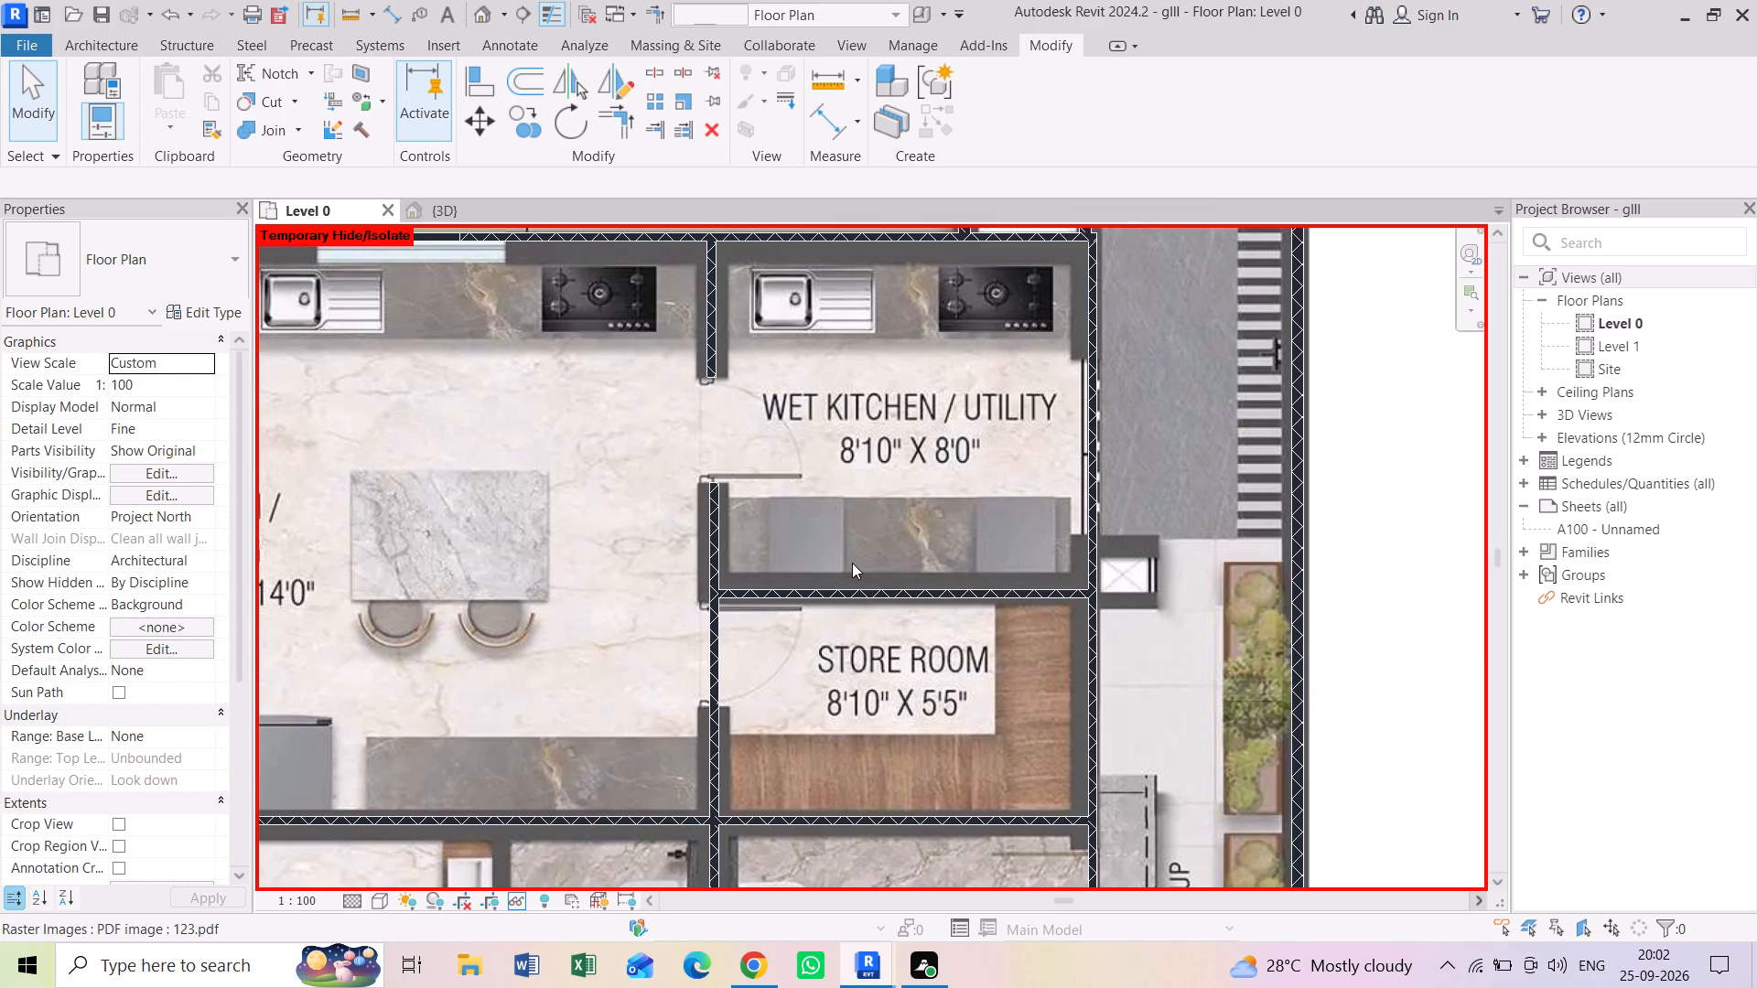
{"action": "middle_click_drag", "start_coordinate": [744, 481], "coordinate": [1280, 476]}
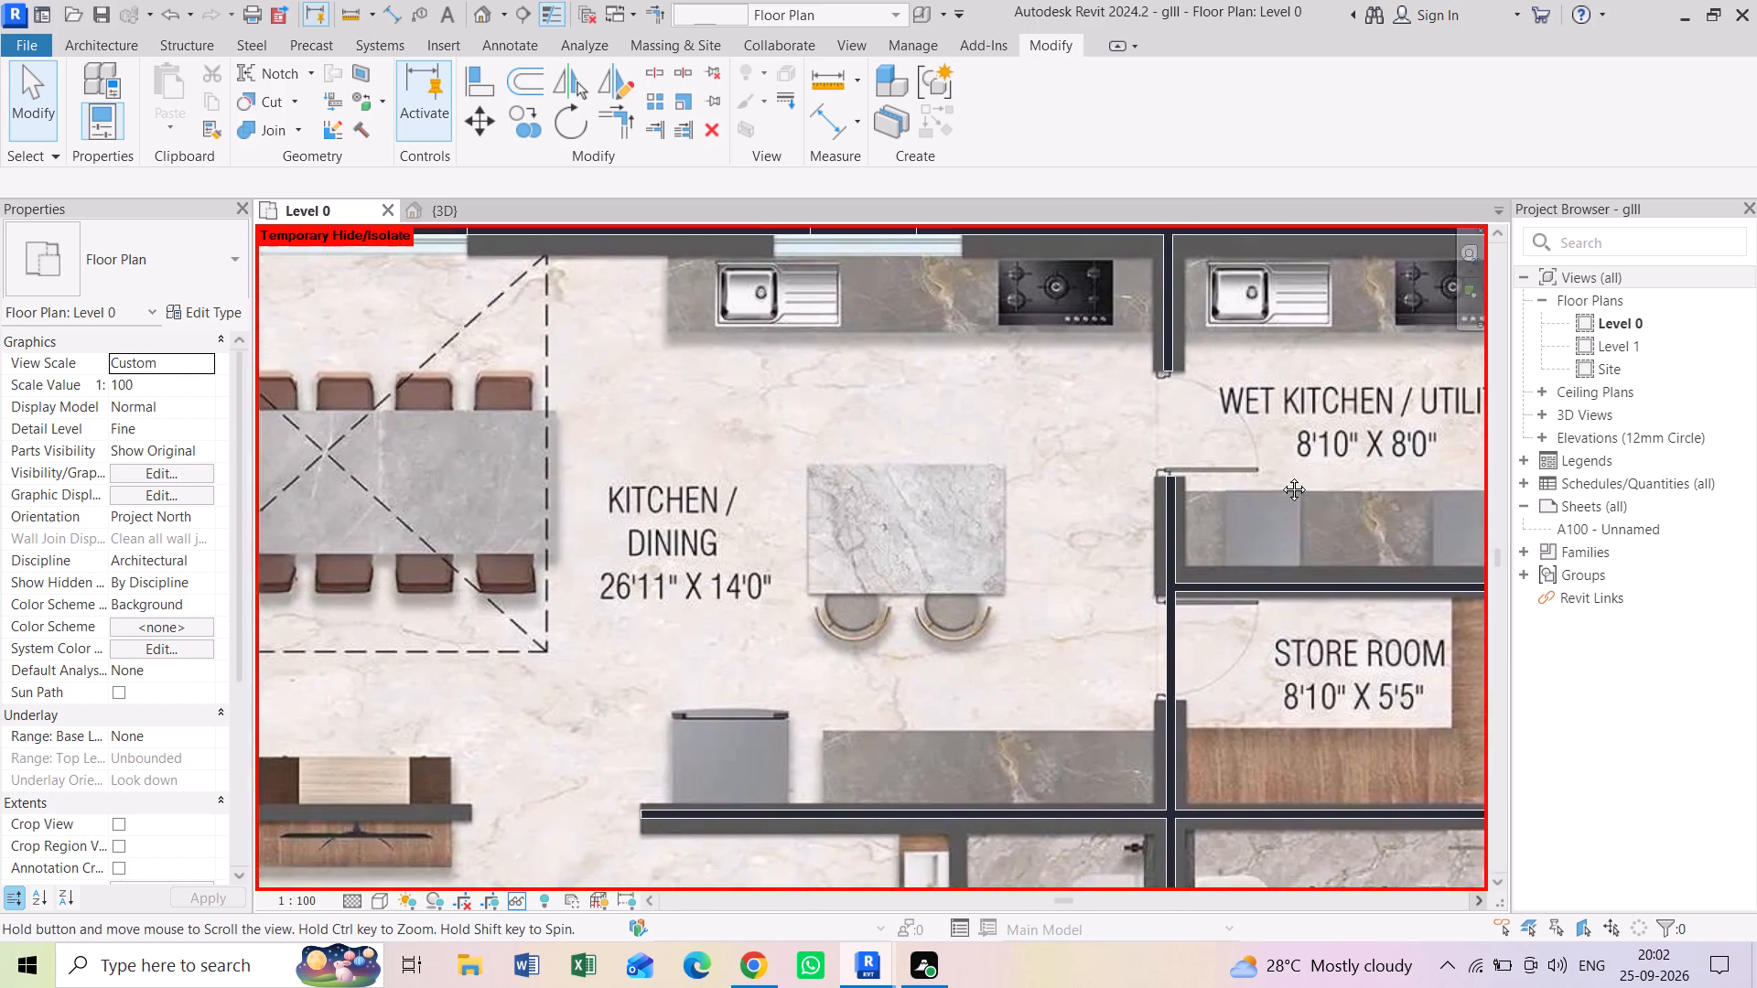
{"action": "middle_click_drag", "start_coordinate": [1280, 476], "coordinate": [1319, 489]}
{"action": "middle_click_drag", "start_coordinate": [545, 596], "coordinate": [790, 748]}
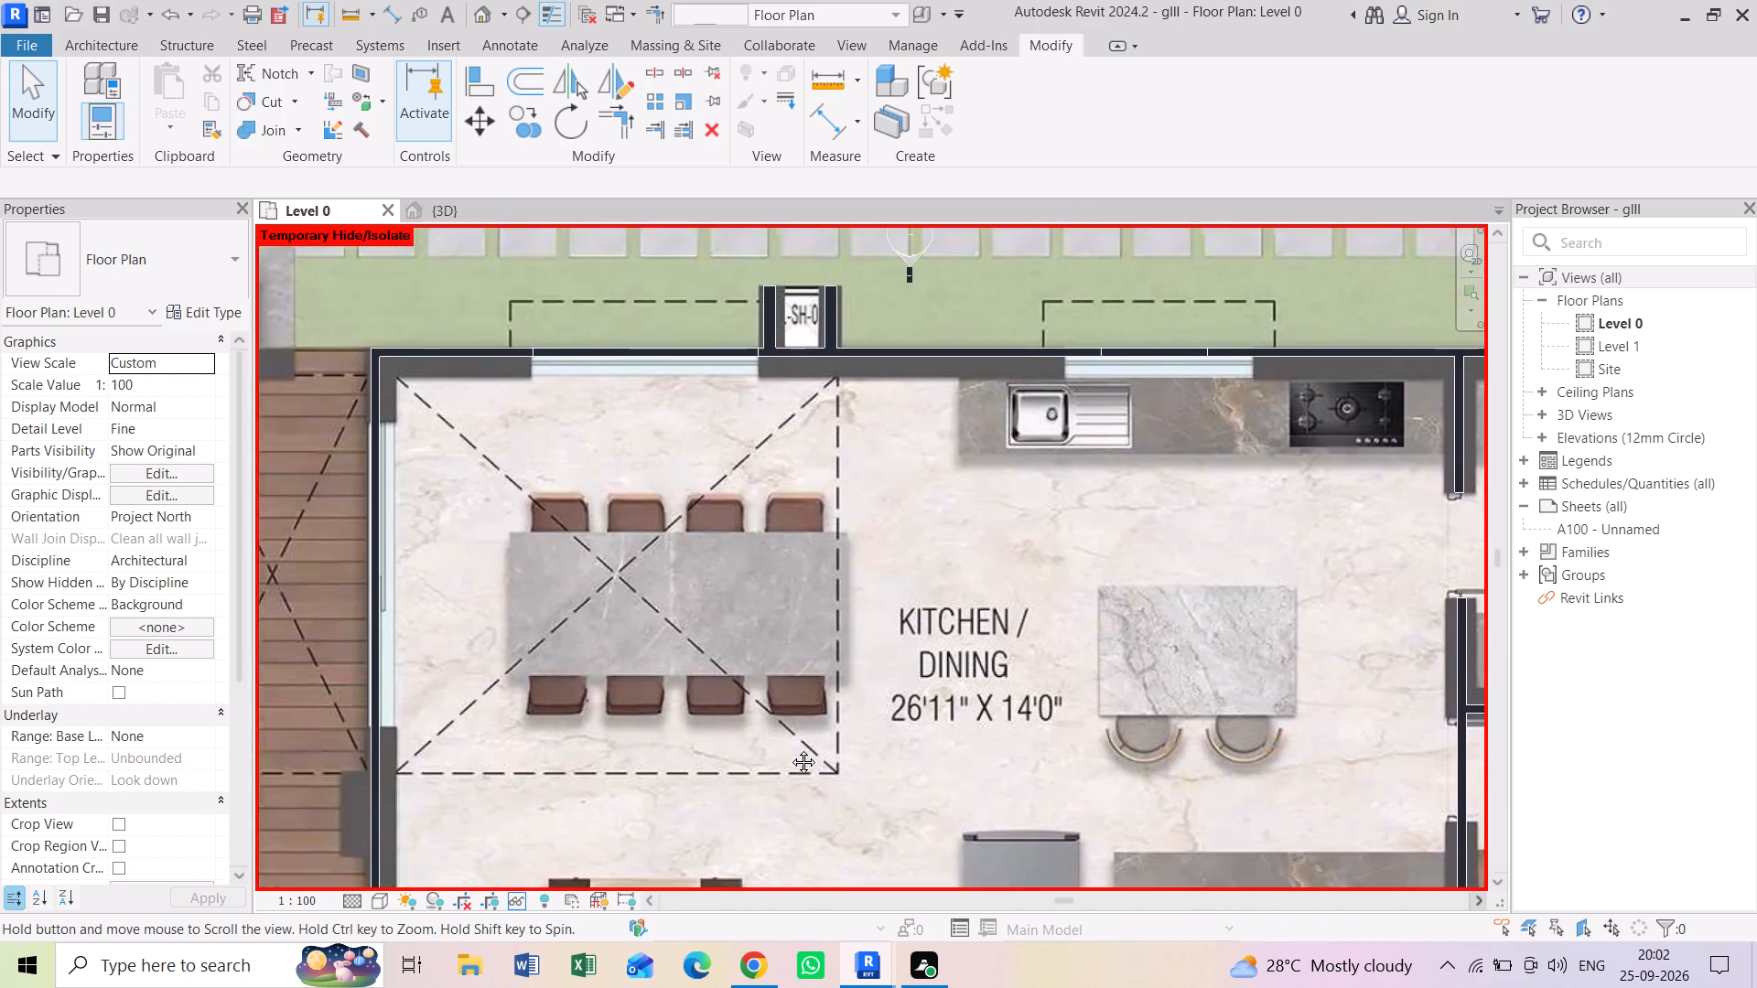
{"action": "middle_click_drag", "start_coordinate": [790, 748], "coordinate": [868, 798]}
{"action": "scroll", "coordinate": [604, 462], "scroll_direction": "up", "scroll_amount": 4}
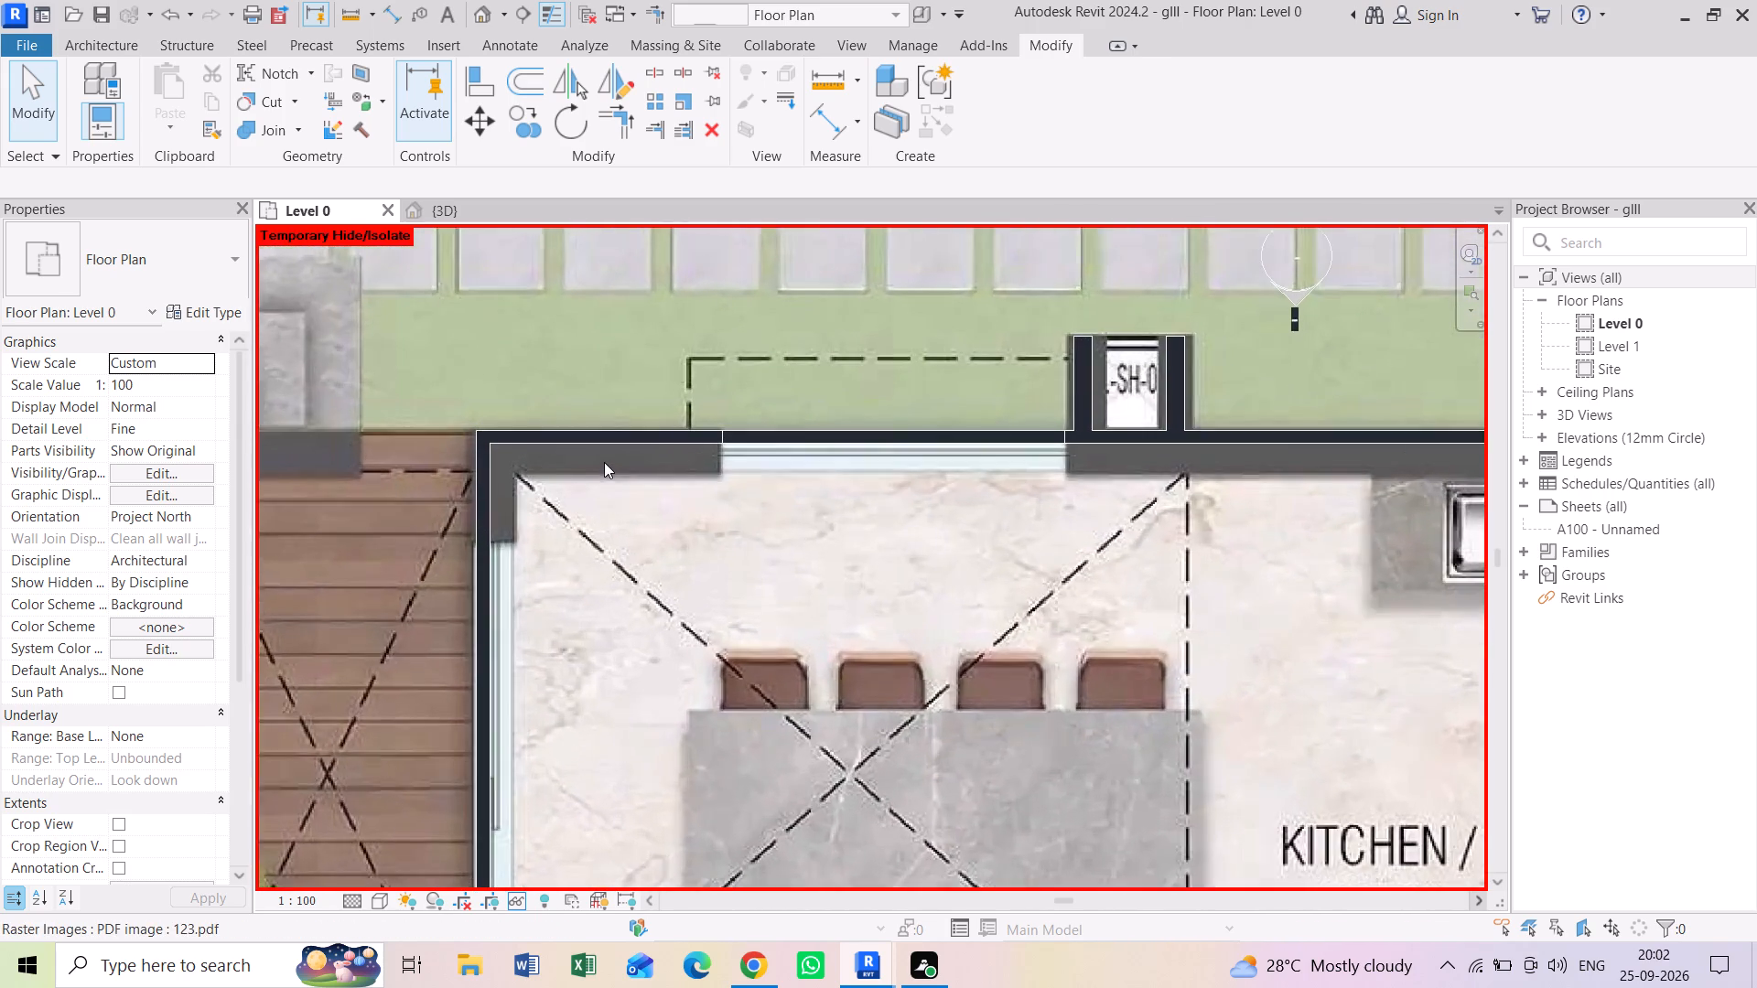
{"action": "scroll", "coordinate": [604, 462], "scroll_direction": "up", "scroll_amount": 2}
{"action": "scroll", "coordinate": [585, 446], "scroll_direction": "down", "scroll_amount": 5}
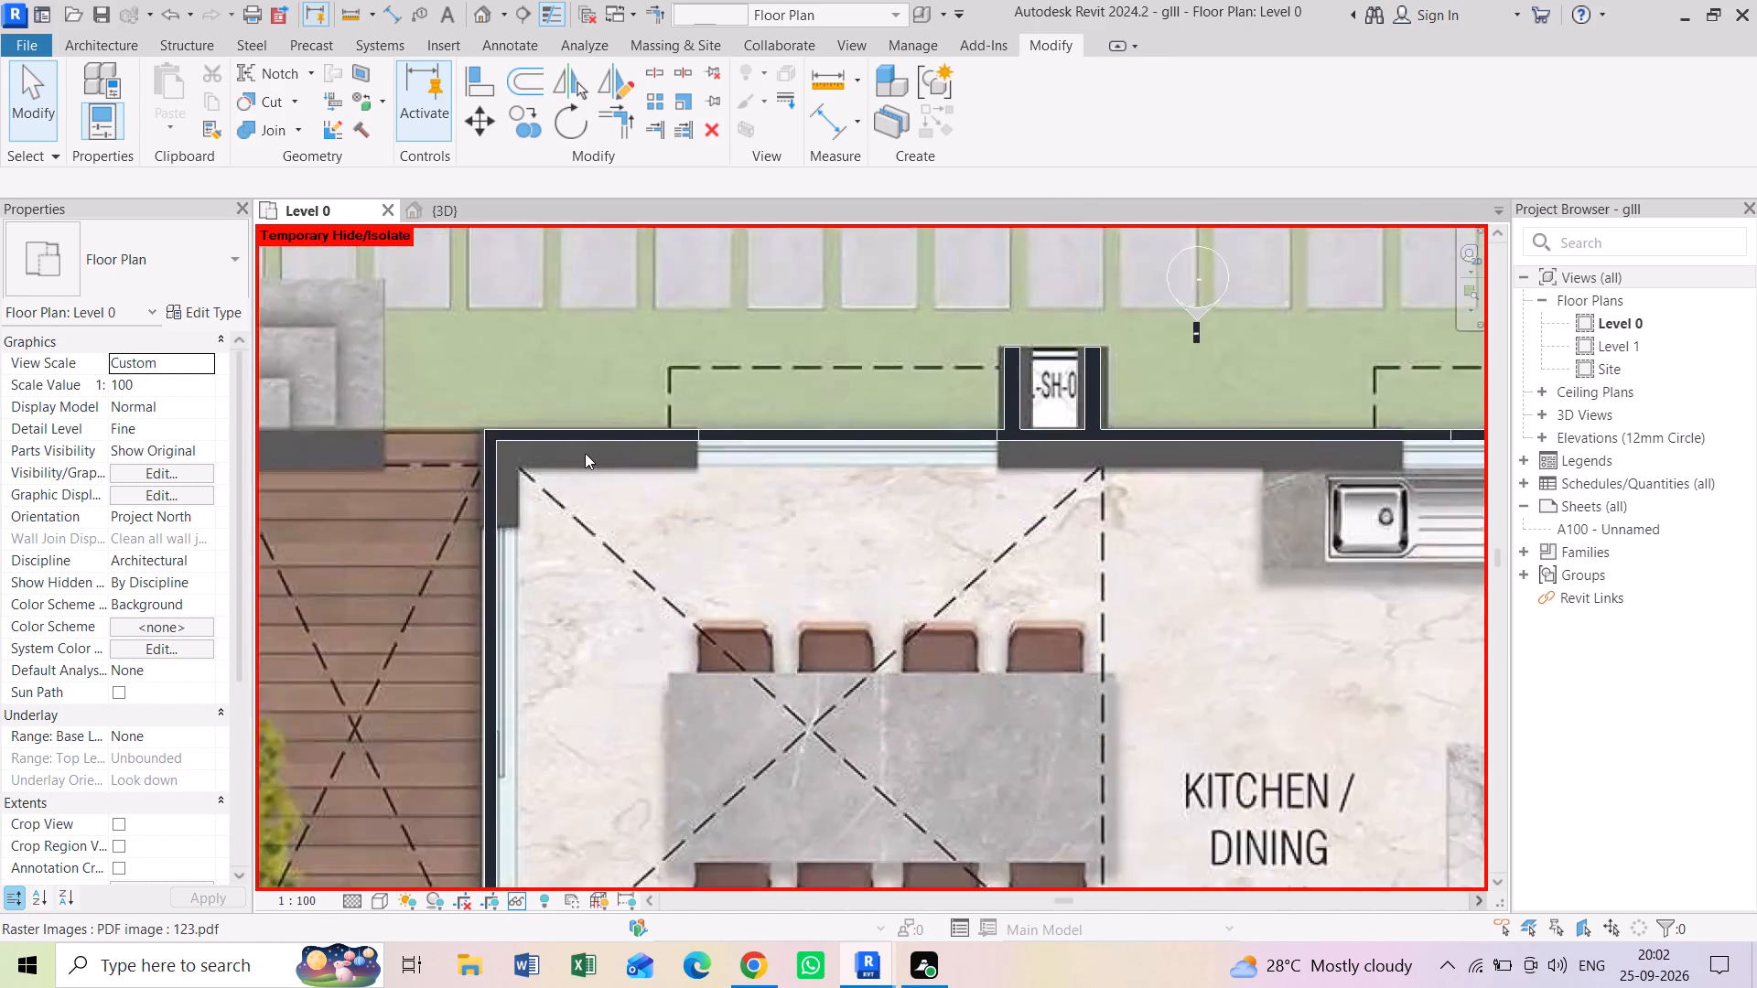
{"action": "scroll", "coordinate": [585, 453], "scroll_direction": "down", "scroll_amount": 4}
{"action": "middle_click_drag", "start_coordinate": [589, 518], "coordinate": [732, 592]}
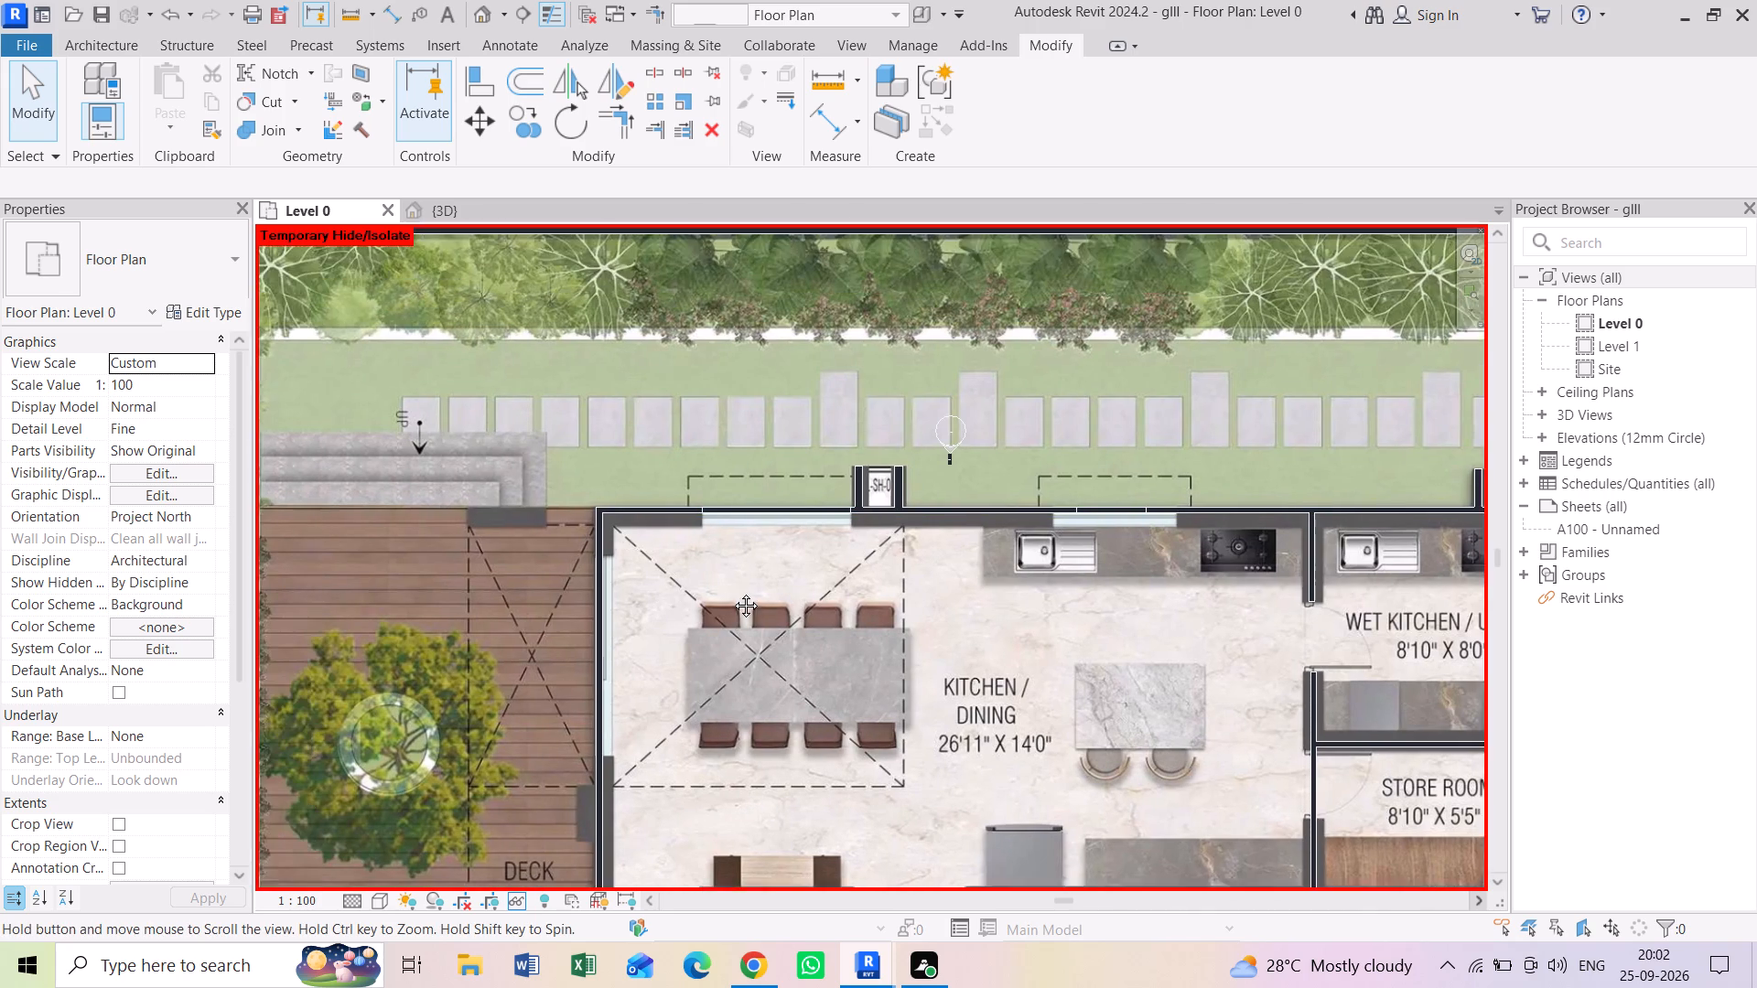
{"action": "middle_click_drag", "start_coordinate": [732, 592], "coordinate": [641, 340]}
{"action": "middle_click_drag", "start_coordinate": [941, 587], "coordinate": [938, 585]}
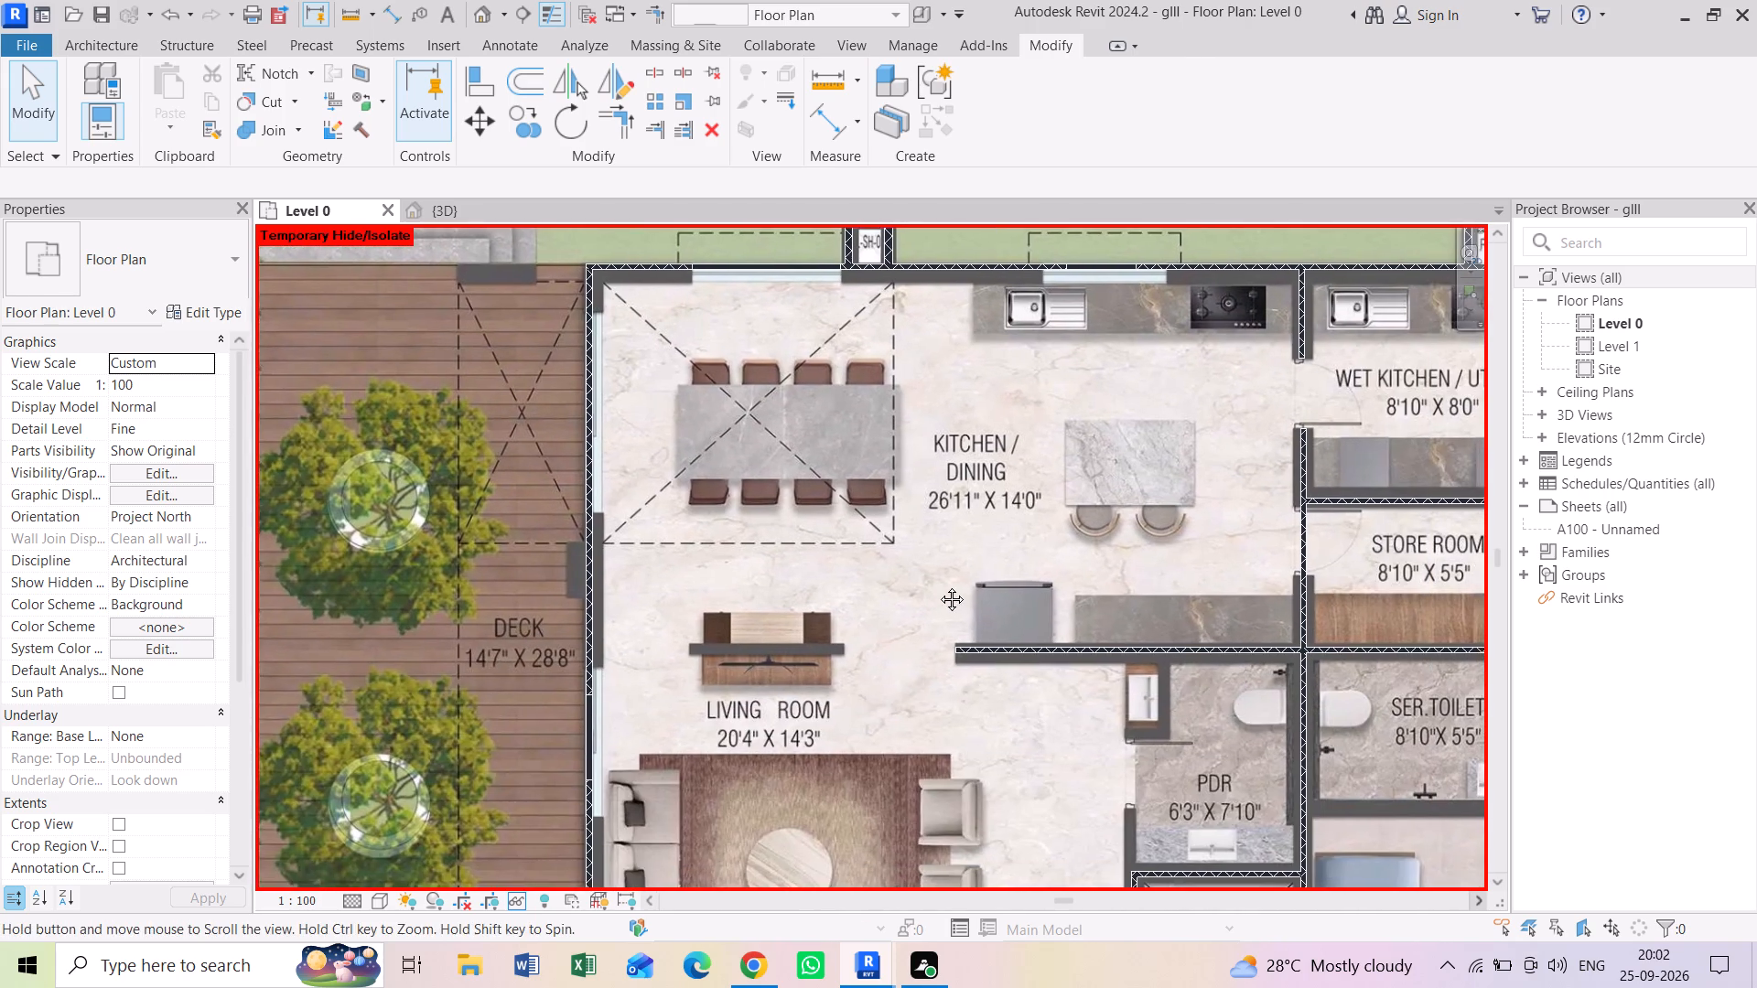
{"action": "middle_click_drag", "start_coordinate": [938, 585], "coordinate": [885, 518]}
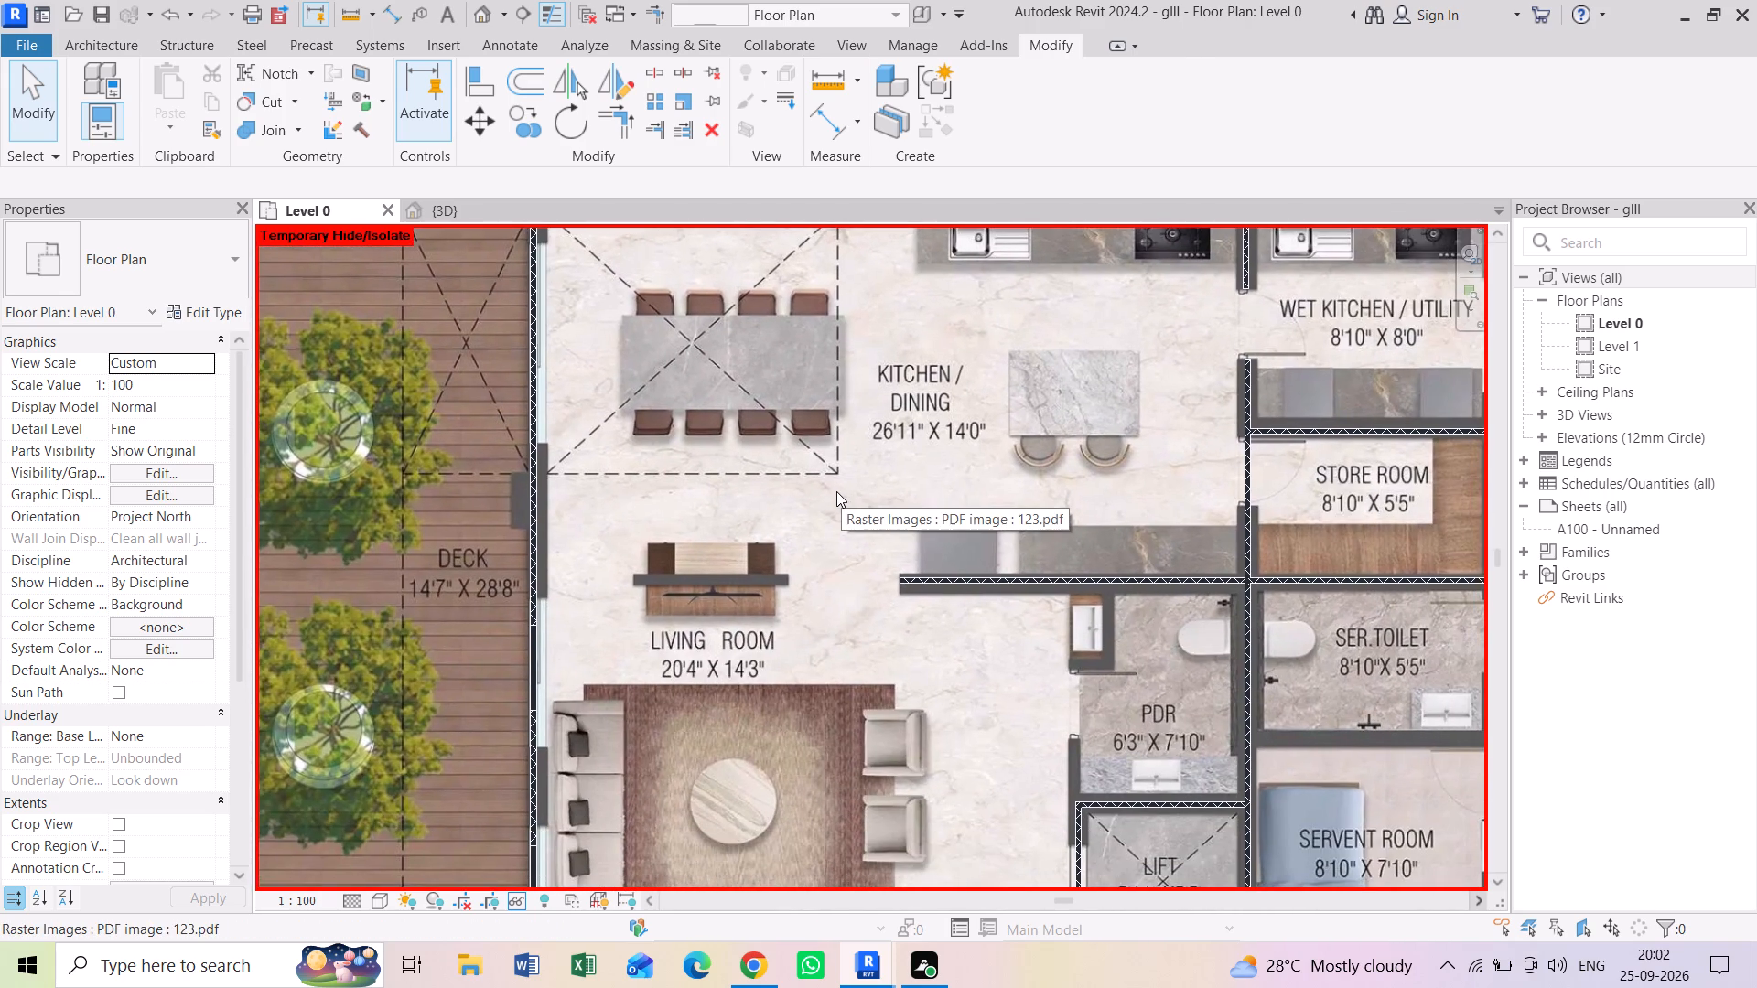
{"action": "middle_click_drag", "start_coordinate": [835, 490], "coordinate": [767, 345]}
{"action": "middle_click_drag", "start_coordinate": [775, 554], "coordinate": [735, 467]}
{"action": "middle_click_drag", "start_coordinate": [735, 478], "coordinate": [753, 616]}
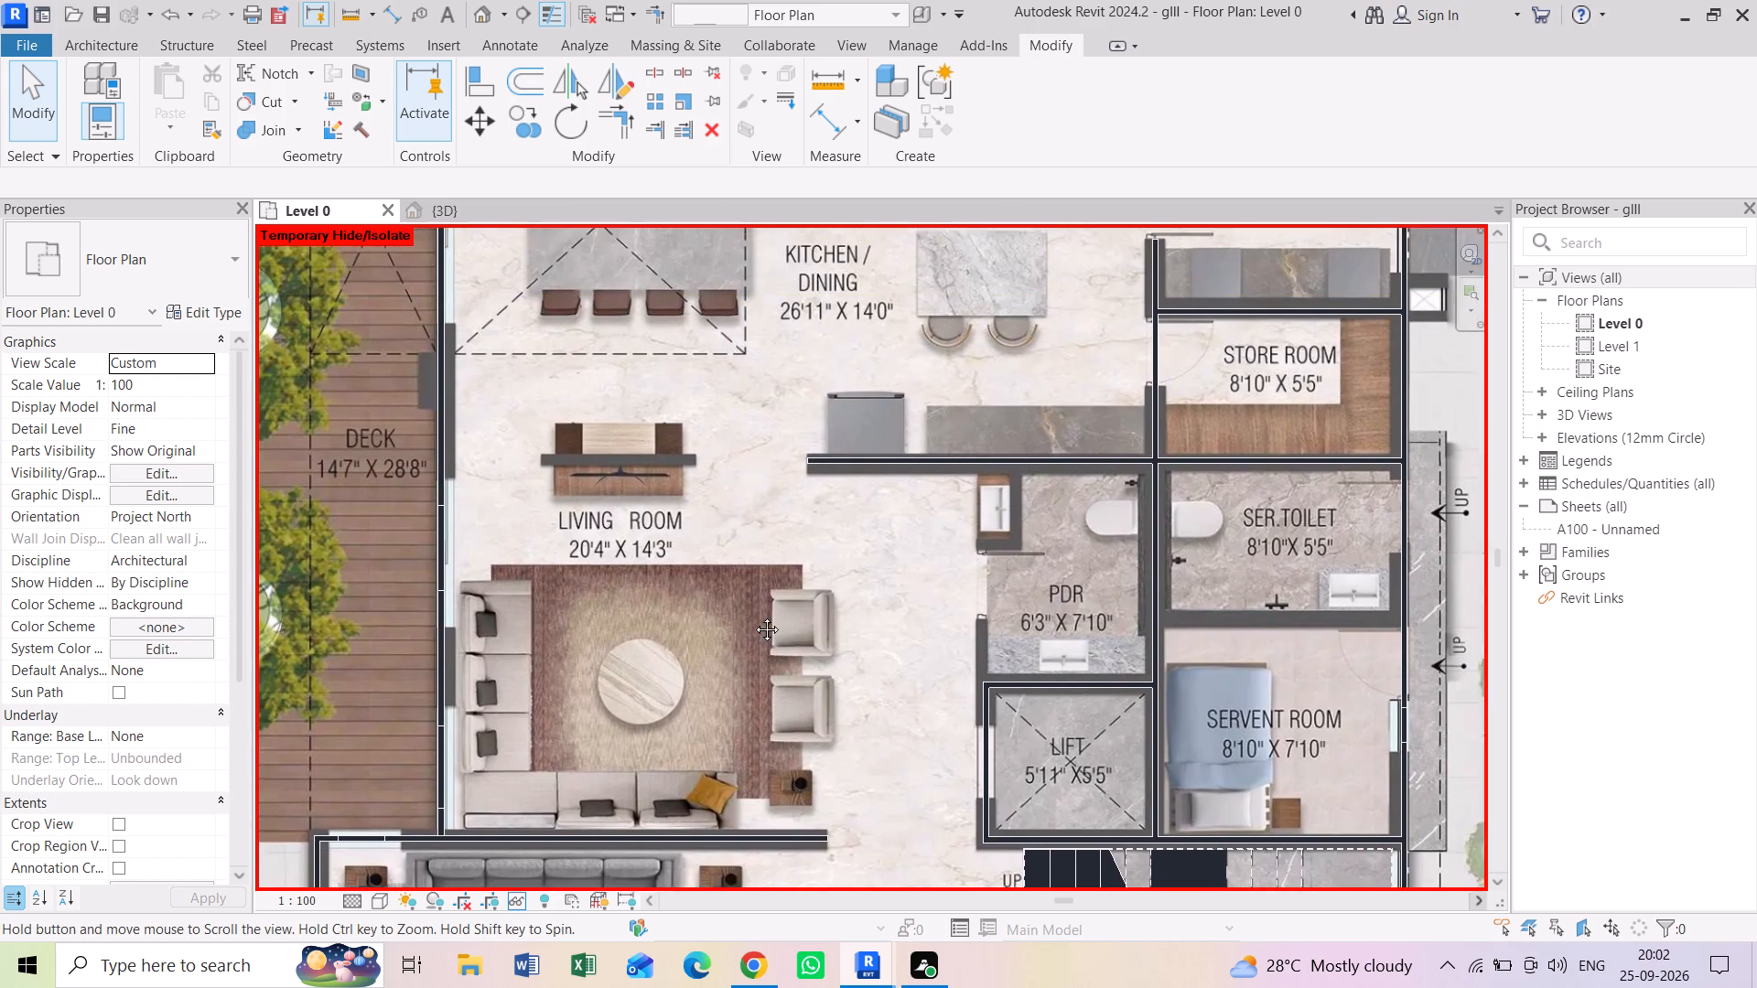
{"action": "middle_click_drag", "start_coordinate": [753, 616], "coordinate": [737, 592]}
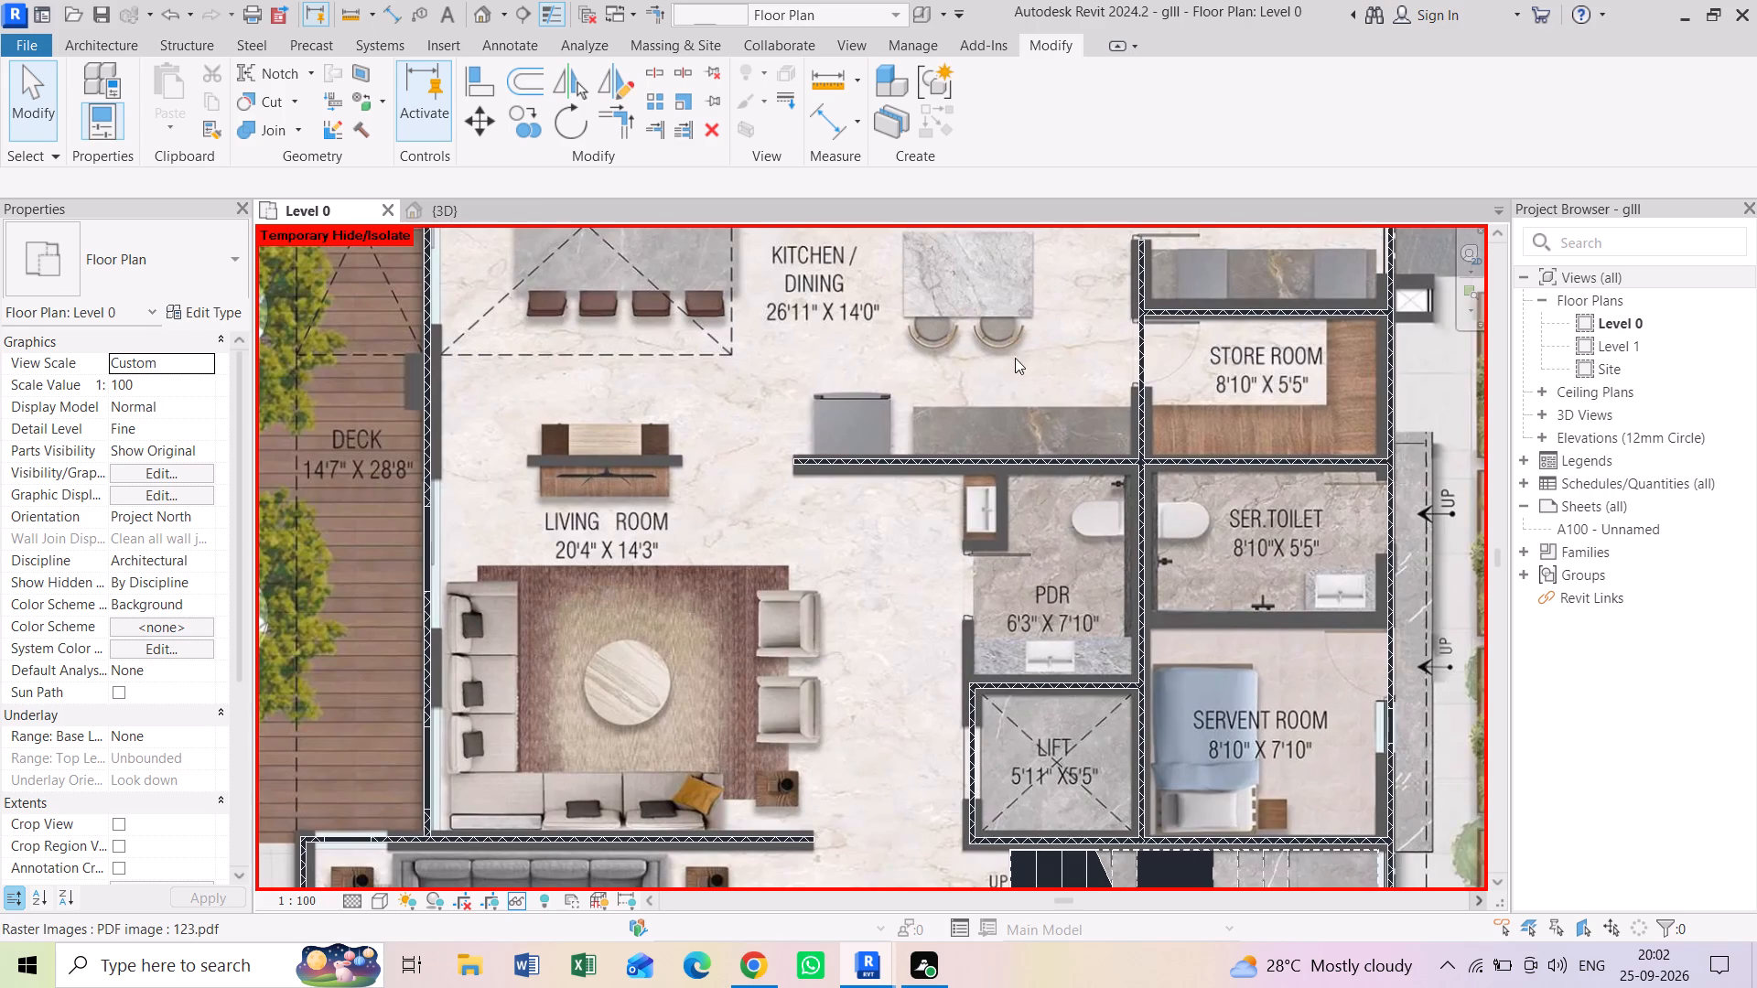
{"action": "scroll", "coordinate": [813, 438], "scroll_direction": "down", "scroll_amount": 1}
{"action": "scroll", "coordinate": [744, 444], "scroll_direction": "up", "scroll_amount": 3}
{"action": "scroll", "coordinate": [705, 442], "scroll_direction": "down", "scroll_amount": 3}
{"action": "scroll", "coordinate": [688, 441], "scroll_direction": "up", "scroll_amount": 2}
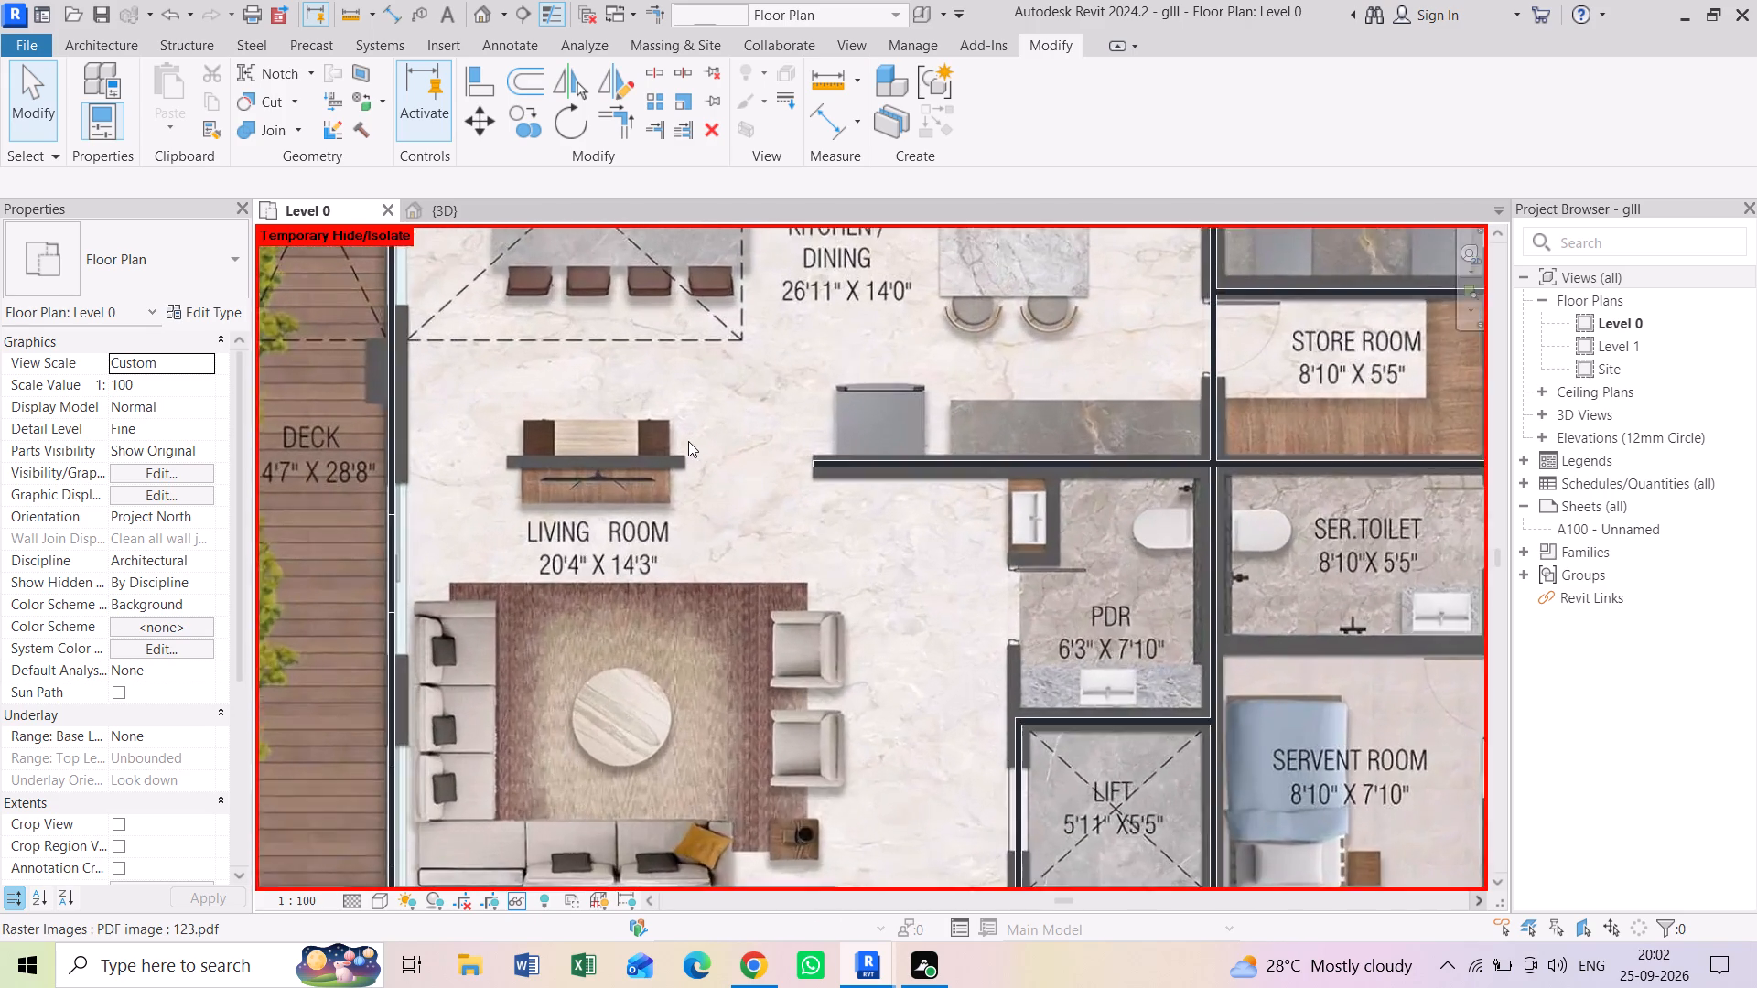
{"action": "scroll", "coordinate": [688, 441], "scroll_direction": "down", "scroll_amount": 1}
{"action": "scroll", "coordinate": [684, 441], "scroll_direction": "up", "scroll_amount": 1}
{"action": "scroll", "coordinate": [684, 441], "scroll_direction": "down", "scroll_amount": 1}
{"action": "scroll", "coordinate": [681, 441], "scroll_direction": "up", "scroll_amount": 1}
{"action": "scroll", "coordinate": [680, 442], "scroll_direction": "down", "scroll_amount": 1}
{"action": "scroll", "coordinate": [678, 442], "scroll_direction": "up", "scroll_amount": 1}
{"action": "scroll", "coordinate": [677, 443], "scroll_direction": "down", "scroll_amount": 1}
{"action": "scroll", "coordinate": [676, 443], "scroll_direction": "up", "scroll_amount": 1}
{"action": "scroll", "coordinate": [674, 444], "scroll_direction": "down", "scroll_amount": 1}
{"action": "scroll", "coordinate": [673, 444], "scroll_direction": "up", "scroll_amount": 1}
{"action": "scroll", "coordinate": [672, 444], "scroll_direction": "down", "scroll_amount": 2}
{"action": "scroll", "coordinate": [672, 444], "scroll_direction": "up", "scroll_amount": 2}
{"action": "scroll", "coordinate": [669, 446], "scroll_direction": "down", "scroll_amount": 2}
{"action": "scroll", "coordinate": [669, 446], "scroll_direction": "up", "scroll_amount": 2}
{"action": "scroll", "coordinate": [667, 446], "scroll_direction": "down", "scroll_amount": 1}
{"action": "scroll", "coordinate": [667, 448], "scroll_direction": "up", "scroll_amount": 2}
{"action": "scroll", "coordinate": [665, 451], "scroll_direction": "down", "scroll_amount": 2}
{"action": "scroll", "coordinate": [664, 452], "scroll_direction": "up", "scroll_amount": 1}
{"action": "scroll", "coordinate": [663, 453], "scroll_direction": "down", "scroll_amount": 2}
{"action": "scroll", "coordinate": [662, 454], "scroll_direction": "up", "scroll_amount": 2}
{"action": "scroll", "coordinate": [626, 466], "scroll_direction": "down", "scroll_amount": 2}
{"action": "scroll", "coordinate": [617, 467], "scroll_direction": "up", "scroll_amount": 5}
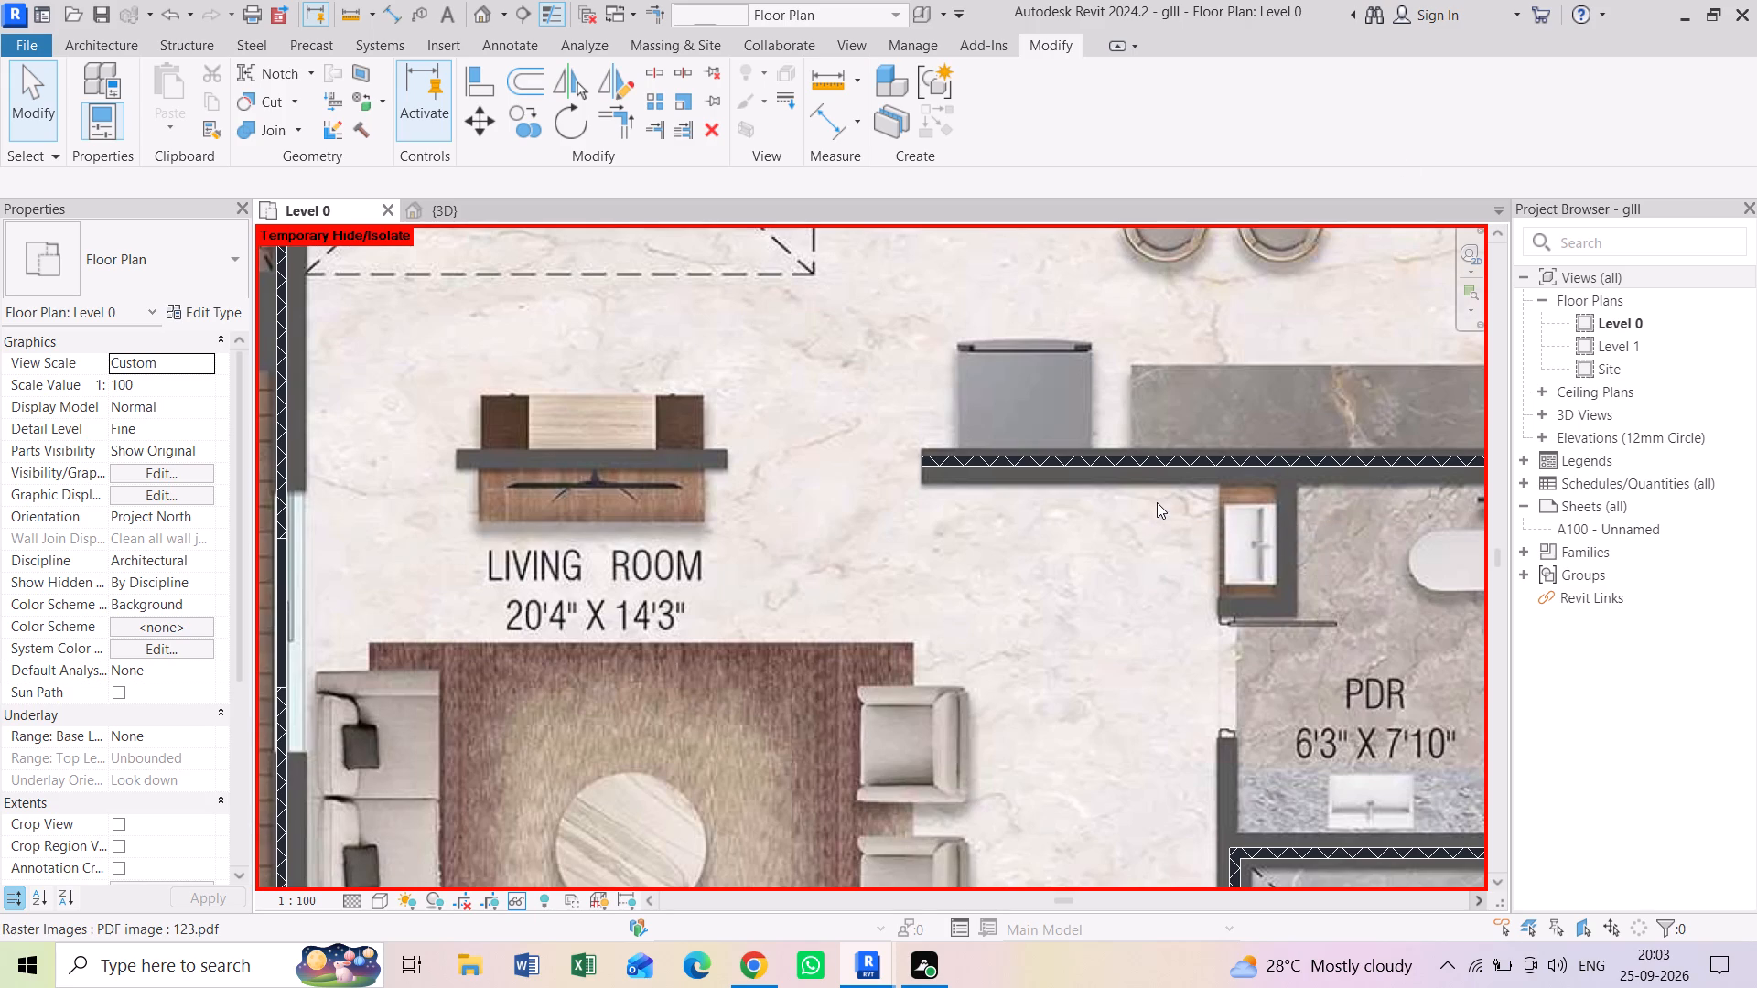
Examine the wall between kitchen/dining and the store room and wet kitchen, and the outer wall along the dining side.
{"action": "middle_click_drag", "start_coordinate": [1157, 502], "coordinate": [1028, 477]}
{"action": "middle_click_drag", "start_coordinate": [1214, 484], "coordinate": [1134, 515]}
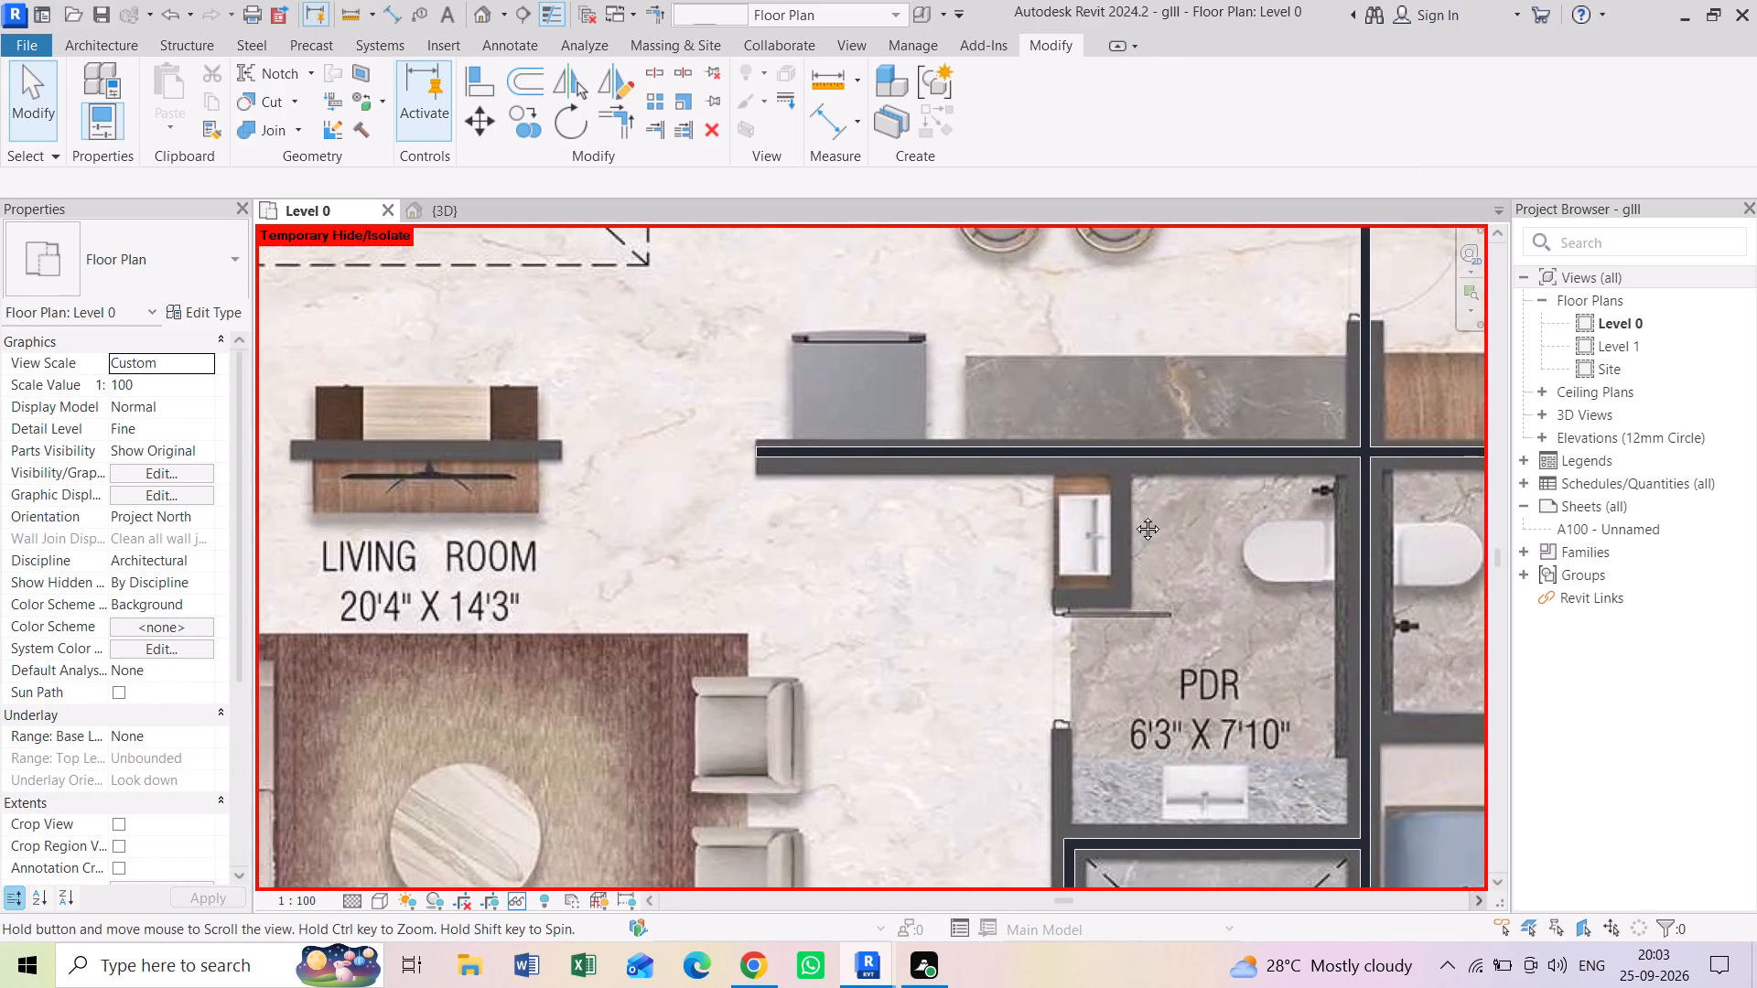
{"action": "middle_click_drag", "start_coordinate": [1134, 515], "coordinate": [1049, 543]}
{"action": "scroll", "coordinate": [1215, 501], "scroll_direction": "up", "scroll_amount": 4}
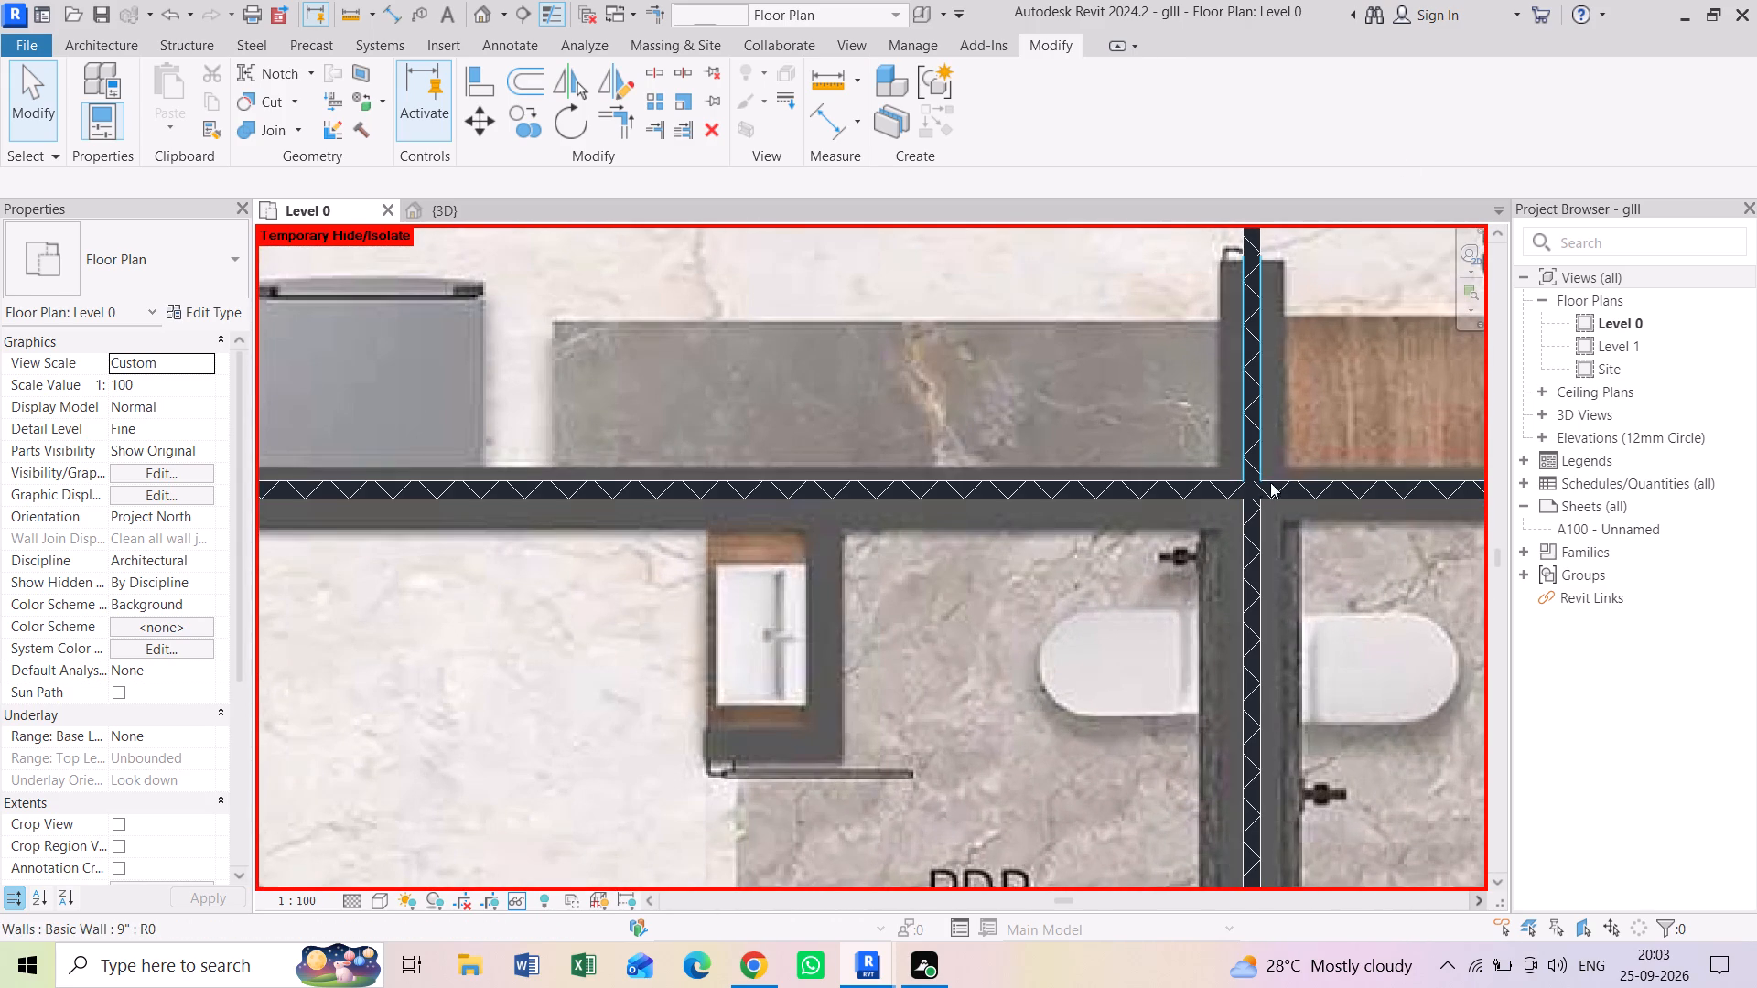
{"action": "left_click", "coordinate": [1269, 457]}
{"action": "middle_click_drag", "start_coordinate": [1263, 463], "coordinate": [1263, 493]}
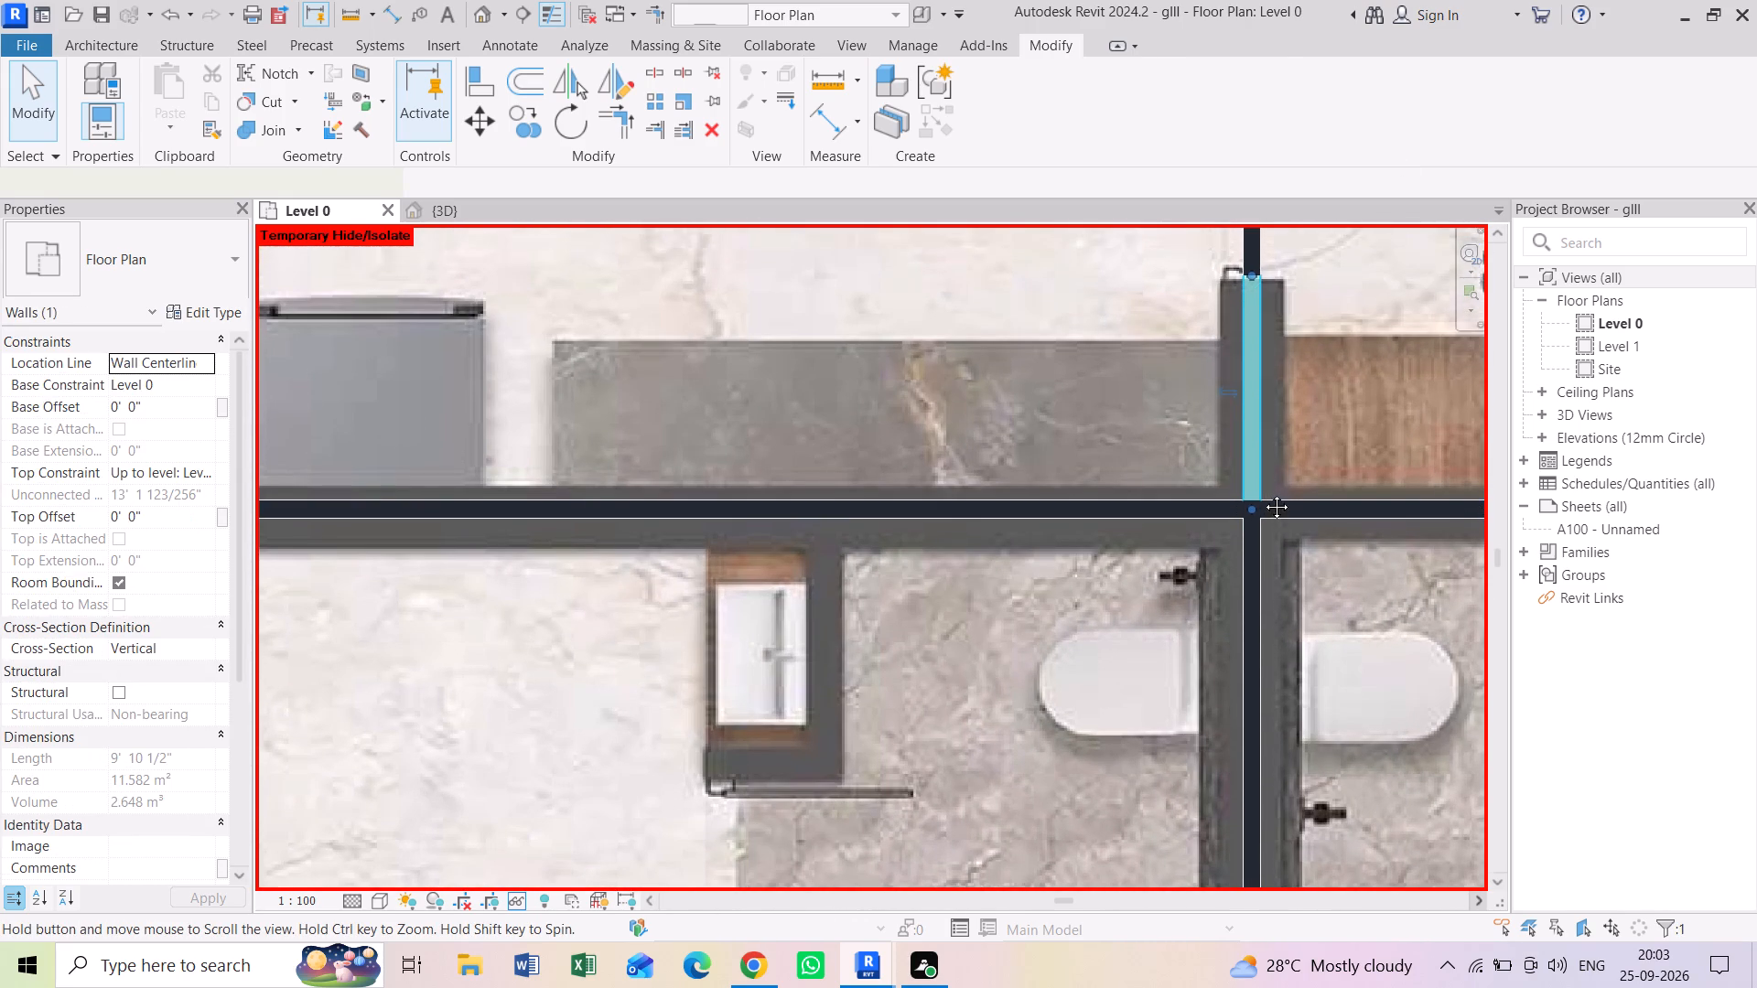
{"action": "middle_click_drag", "start_coordinate": [1263, 493], "coordinate": [1258, 625]}
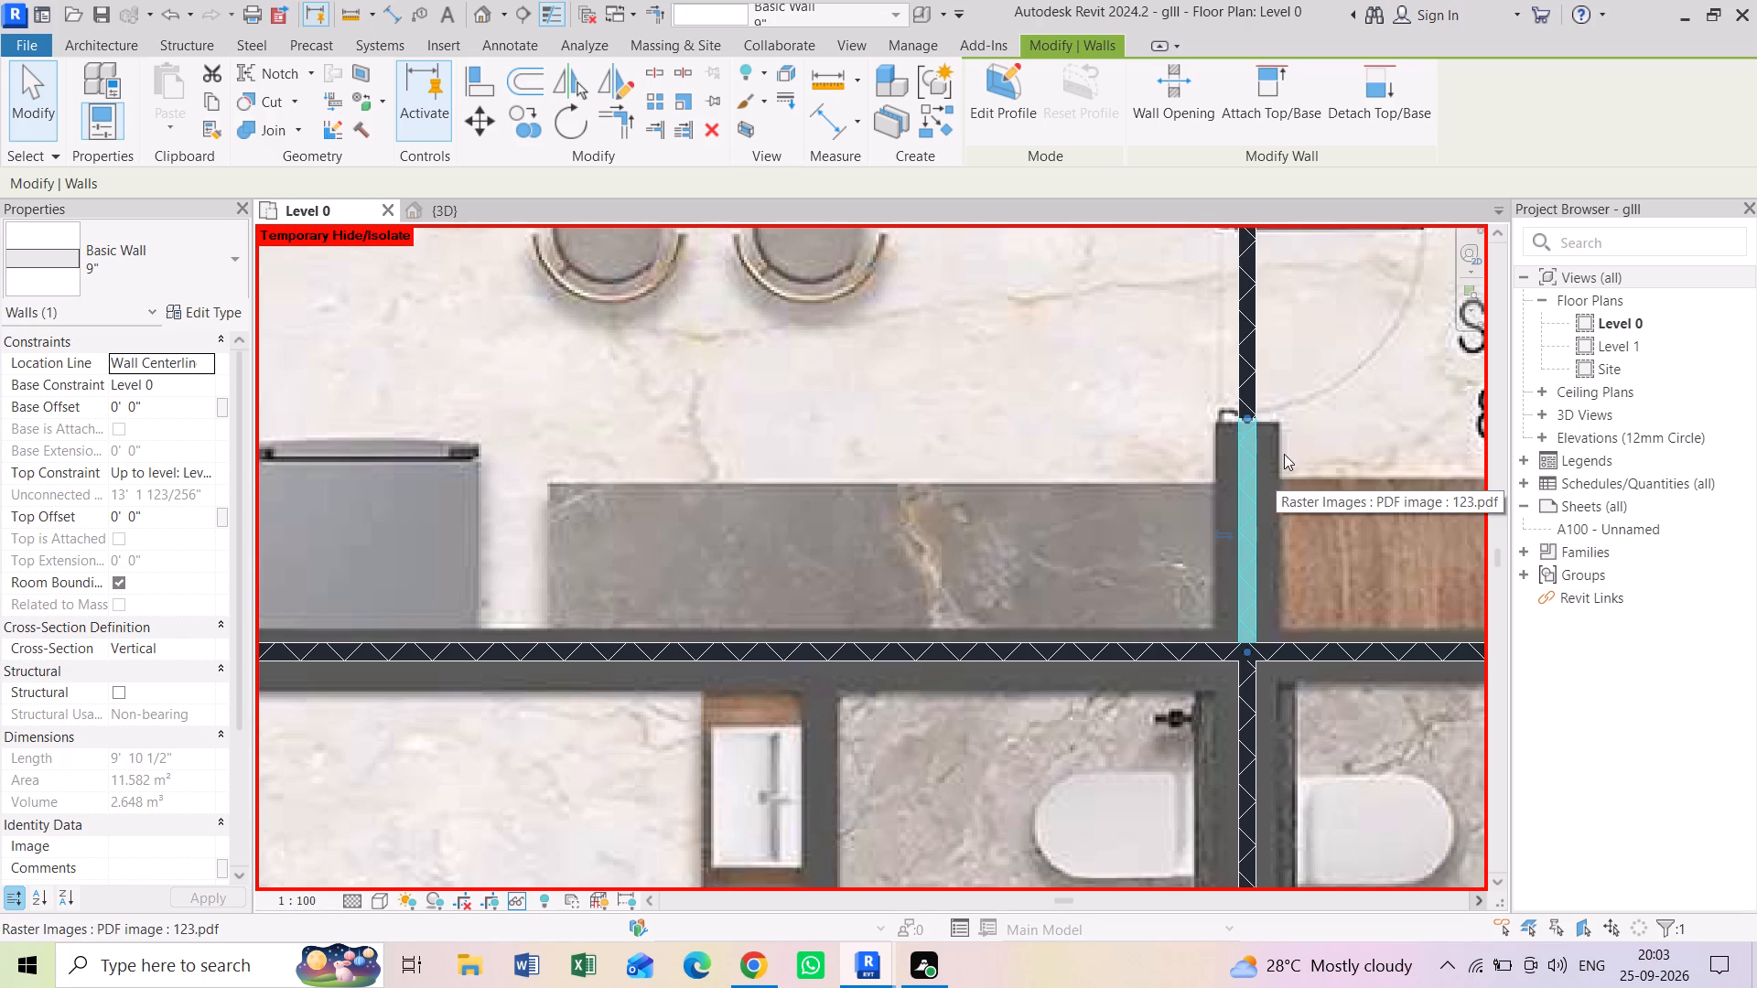
{"action": "middle_click_drag", "start_coordinate": [1281, 434], "coordinate": [1281, 475]}
{"action": "left_click", "coordinate": [1299, 409]}
{"action": "scroll", "coordinate": [1299, 408], "scroll_direction": "down", "scroll_amount": 1}
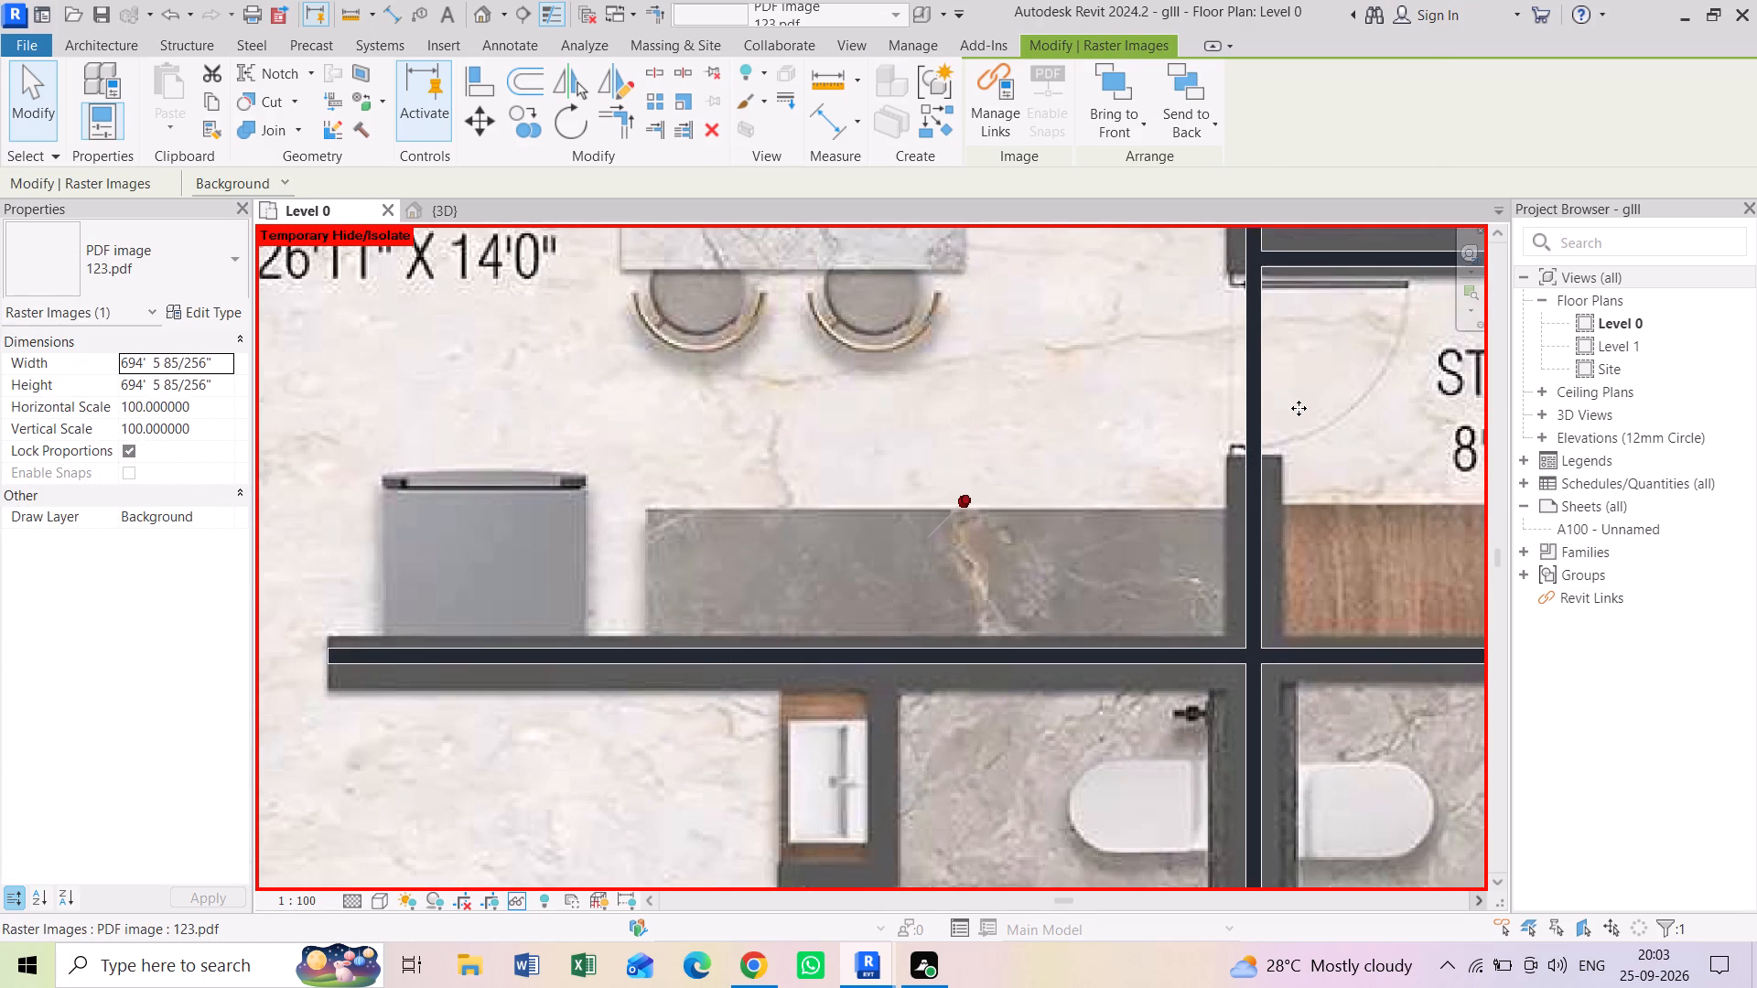
{"action": "middle_click_drag", "start_coordinate": [1299, 371], "coordinate": [1293, 501]}
{"action": "middle_click_drag", "start_coordinate": [1315, 447], "coordinate": [1291, 593]}
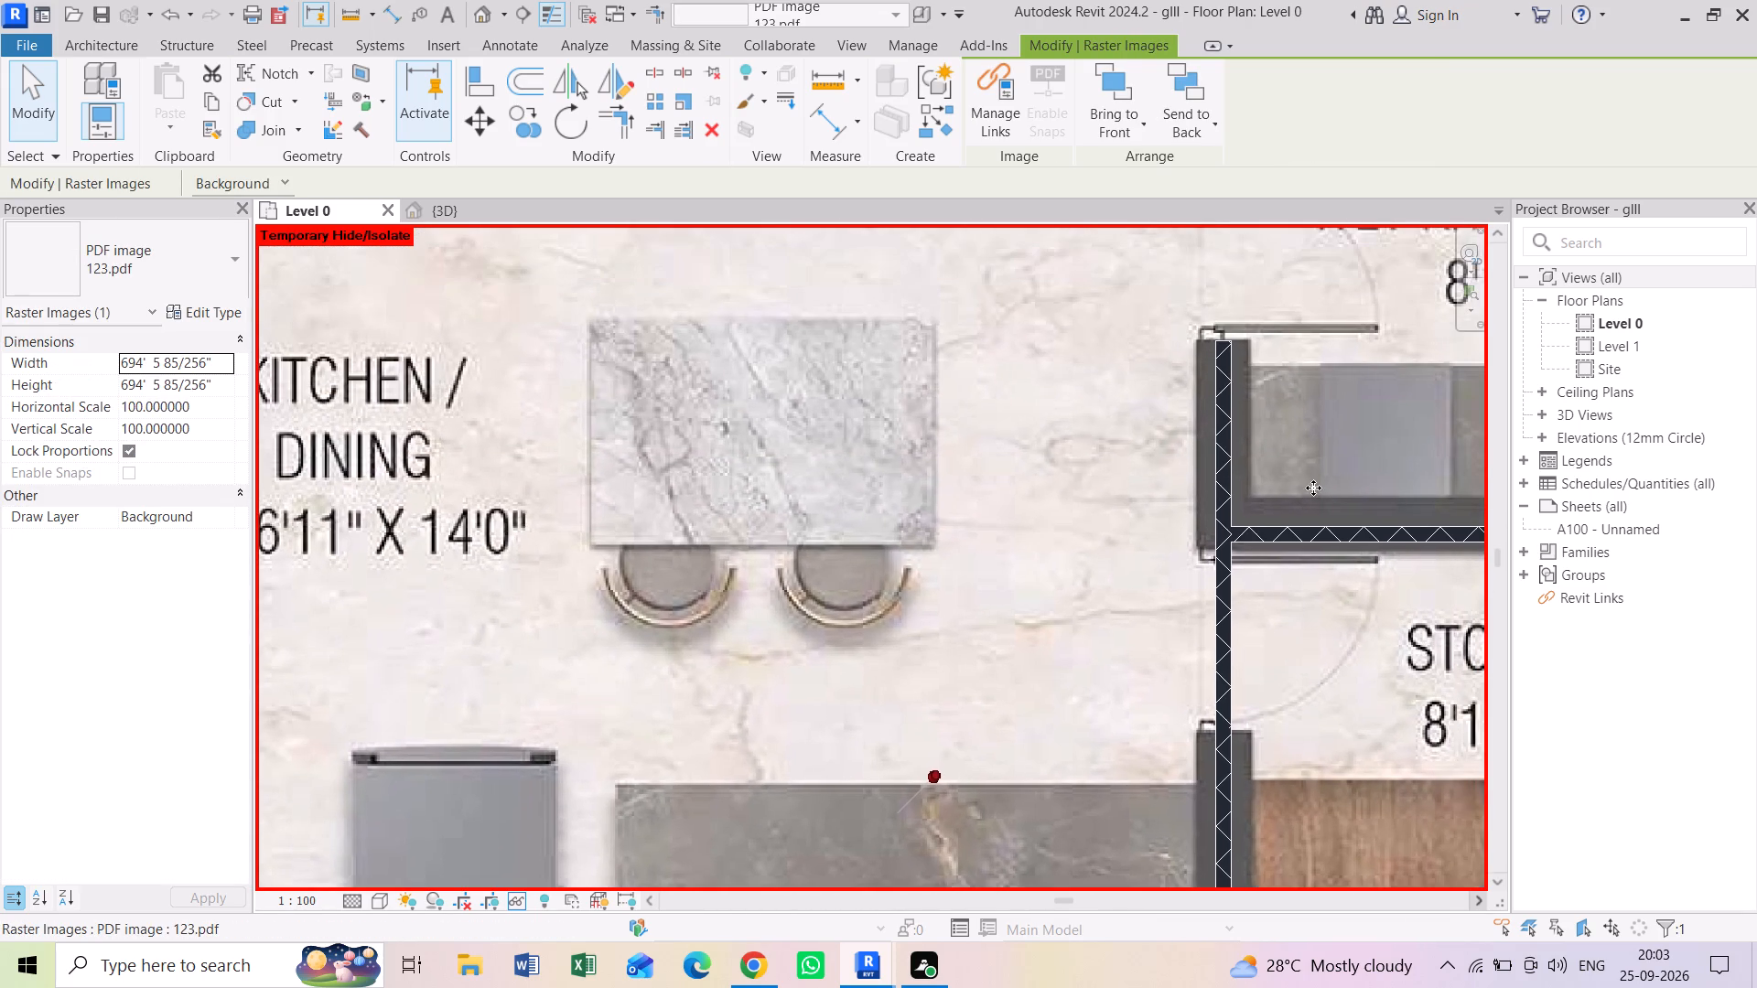
{"action": "scroll", "coordinate": [1302, 359], "scroll_direction": "down", "scroll_amount": 2}
{"action": "middle_click_drag", "start_coordinate": [1300, 363], "coordinate": [1308, 489]}
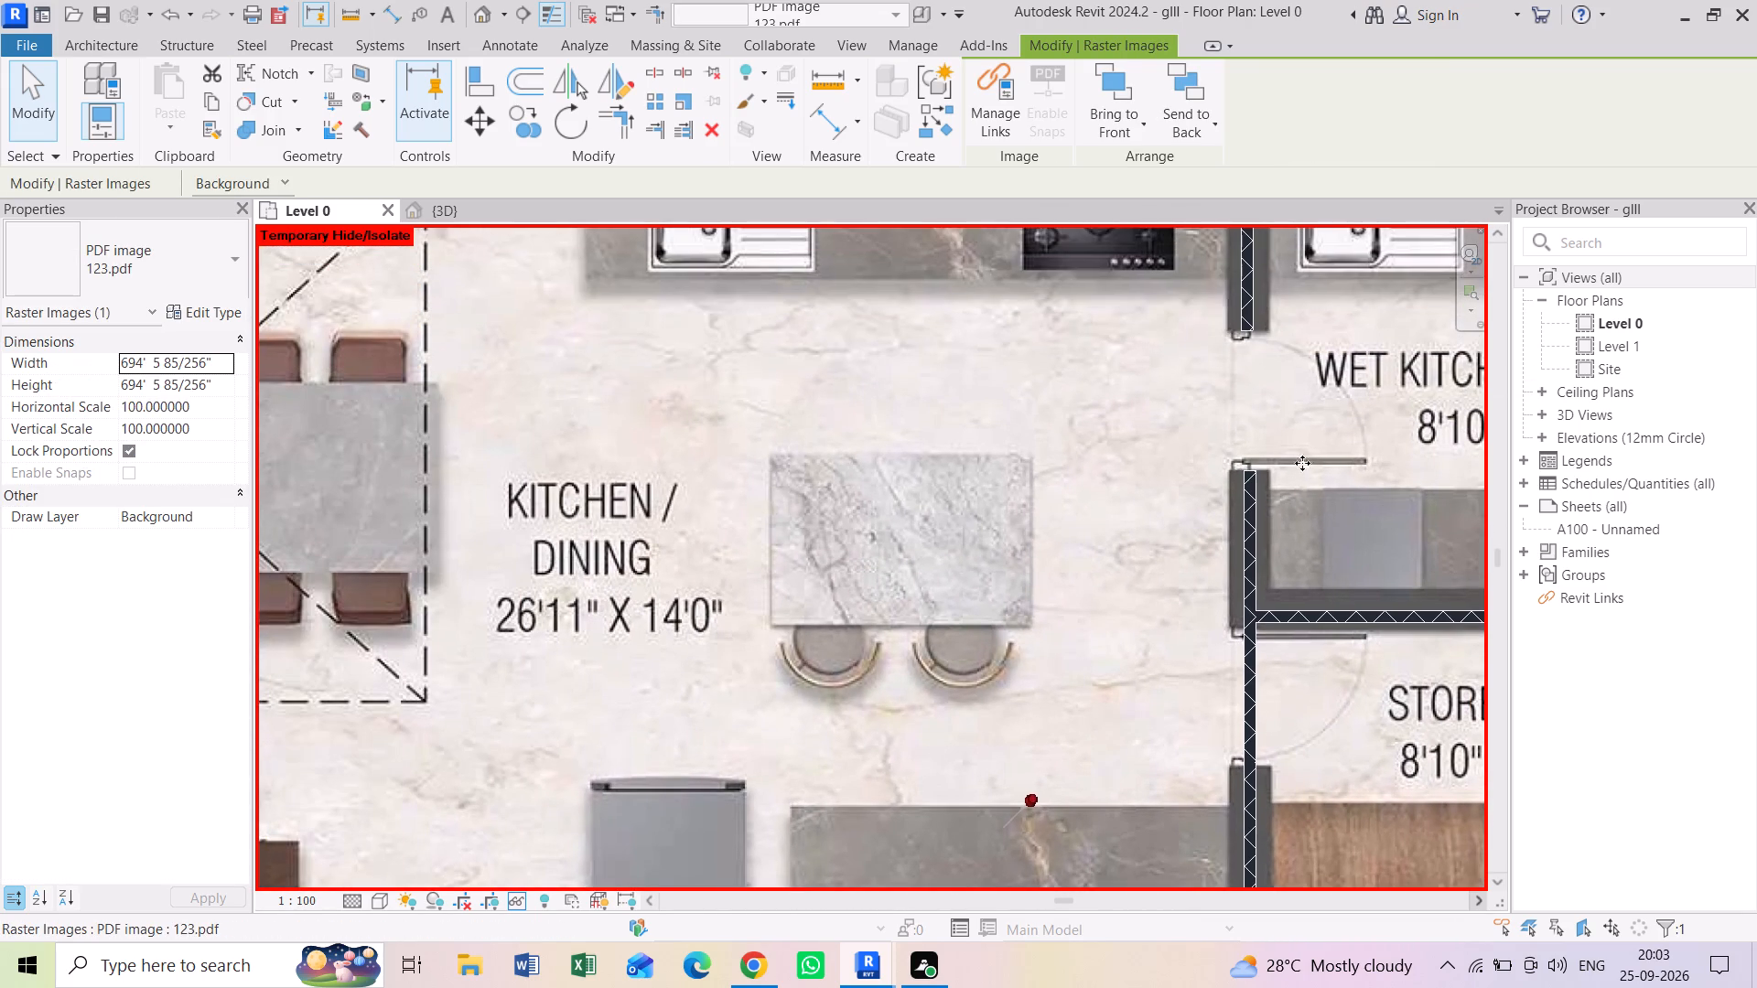
{"action": "middle_click_drag", "start_coordinate": [1278, 520], "coordinate": [1304, 510]}
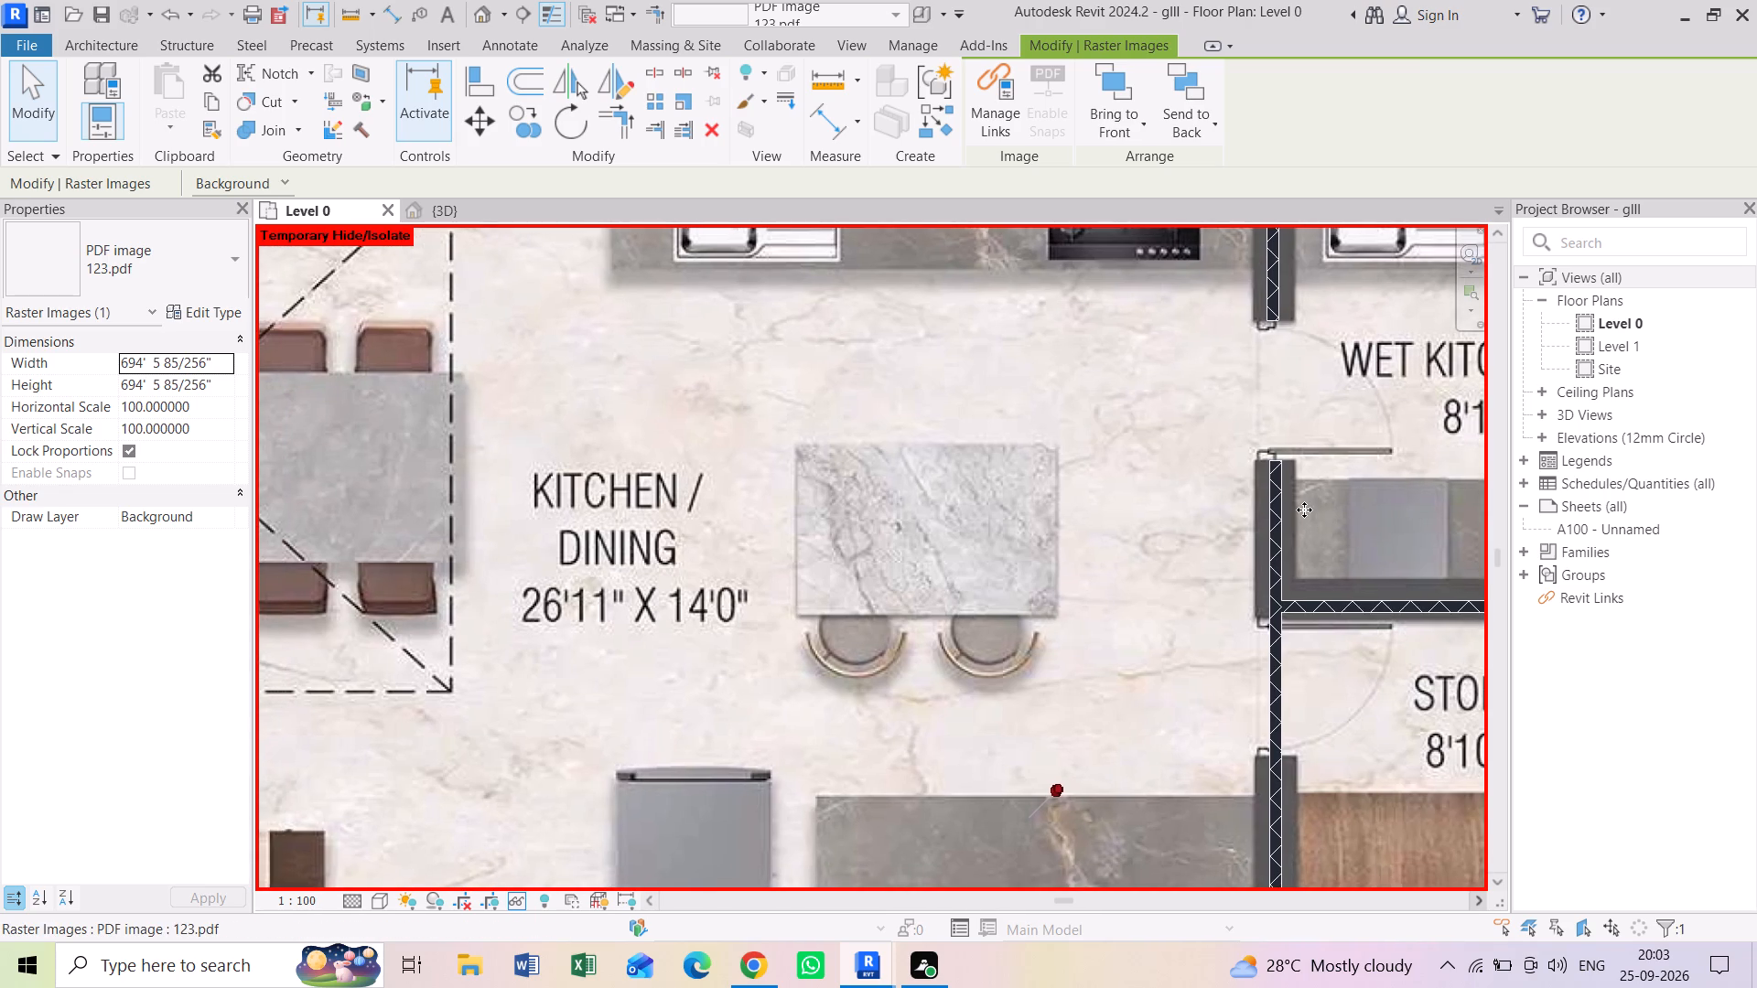
{"action": "scroll", "coordinate": [1304, 510], "scroll_direction": "up", "scroll_amount": 1}
{"action": "scroll", "coordinate": [1304, 510], "scroll_direction": "down", "scroll_amount": 2}
{"action": "scroll", "coordinate": [1304, 510], "scroll_direction": "up", "scroll_amount": 1}
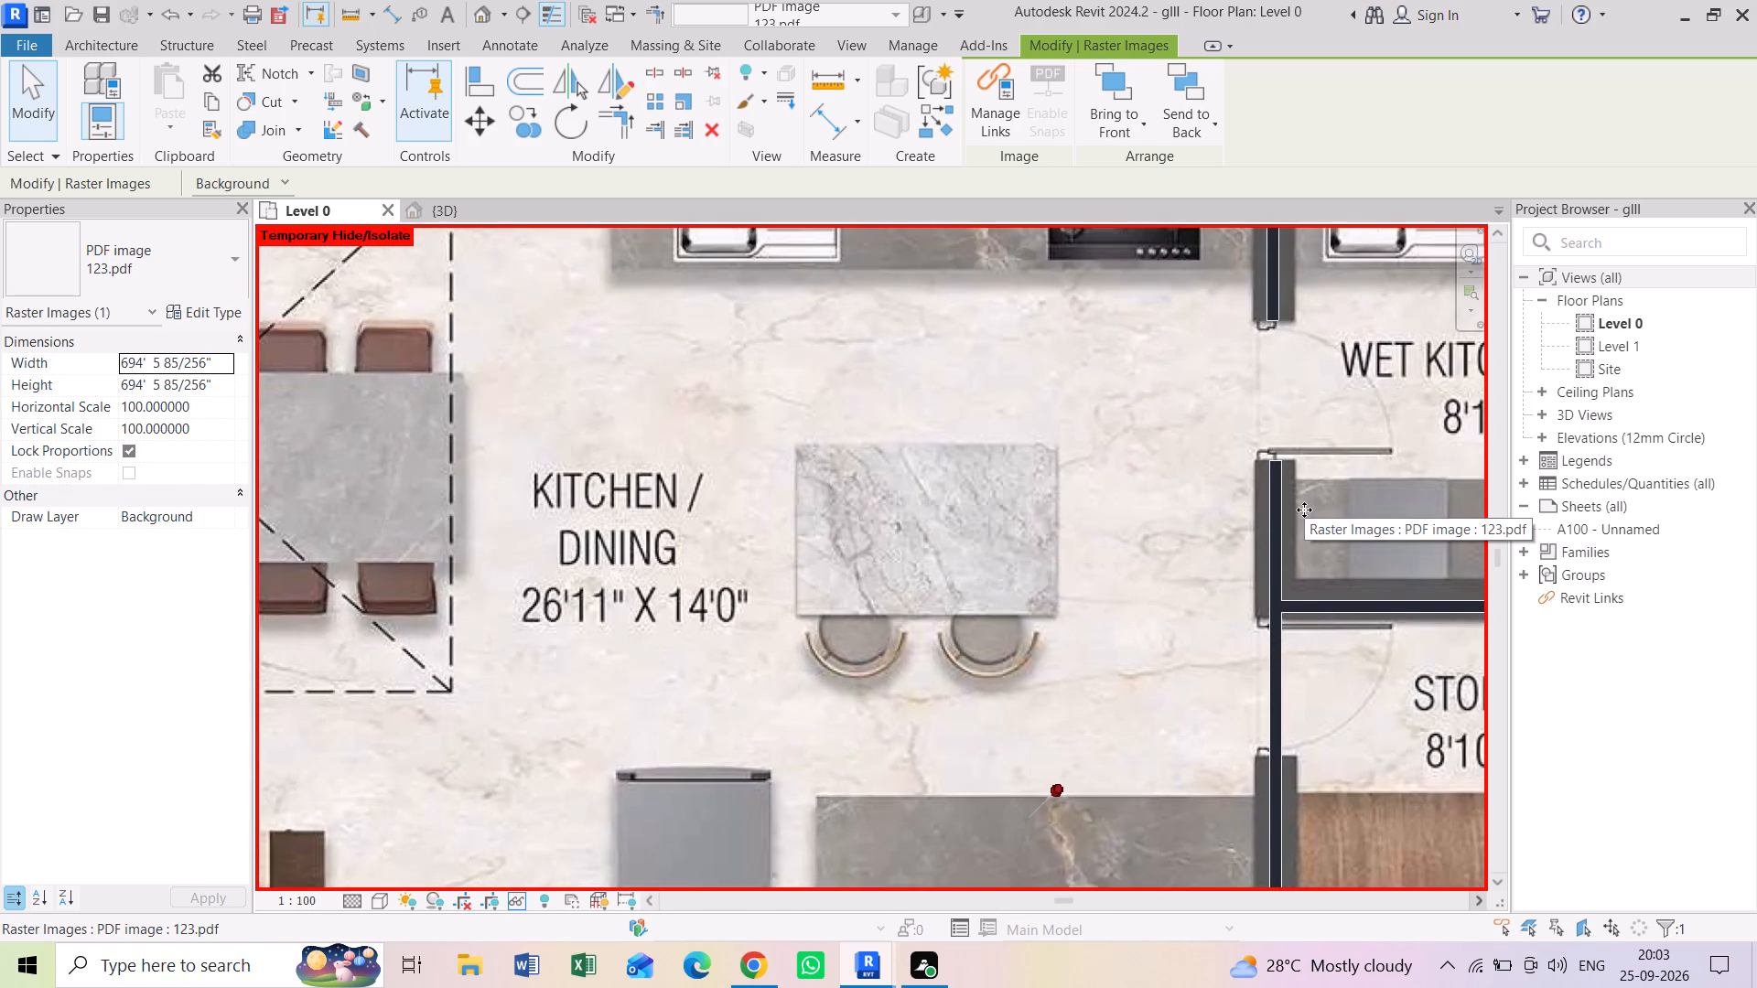
{"action": "scroll", "coordinate": [1304, 510], "scroll_direction": "up", "scroll_amount": 1}
{"action": "scroll", "coordinate": [1304, 510], "scroll_direction": "down", "scroll_amount": 1}
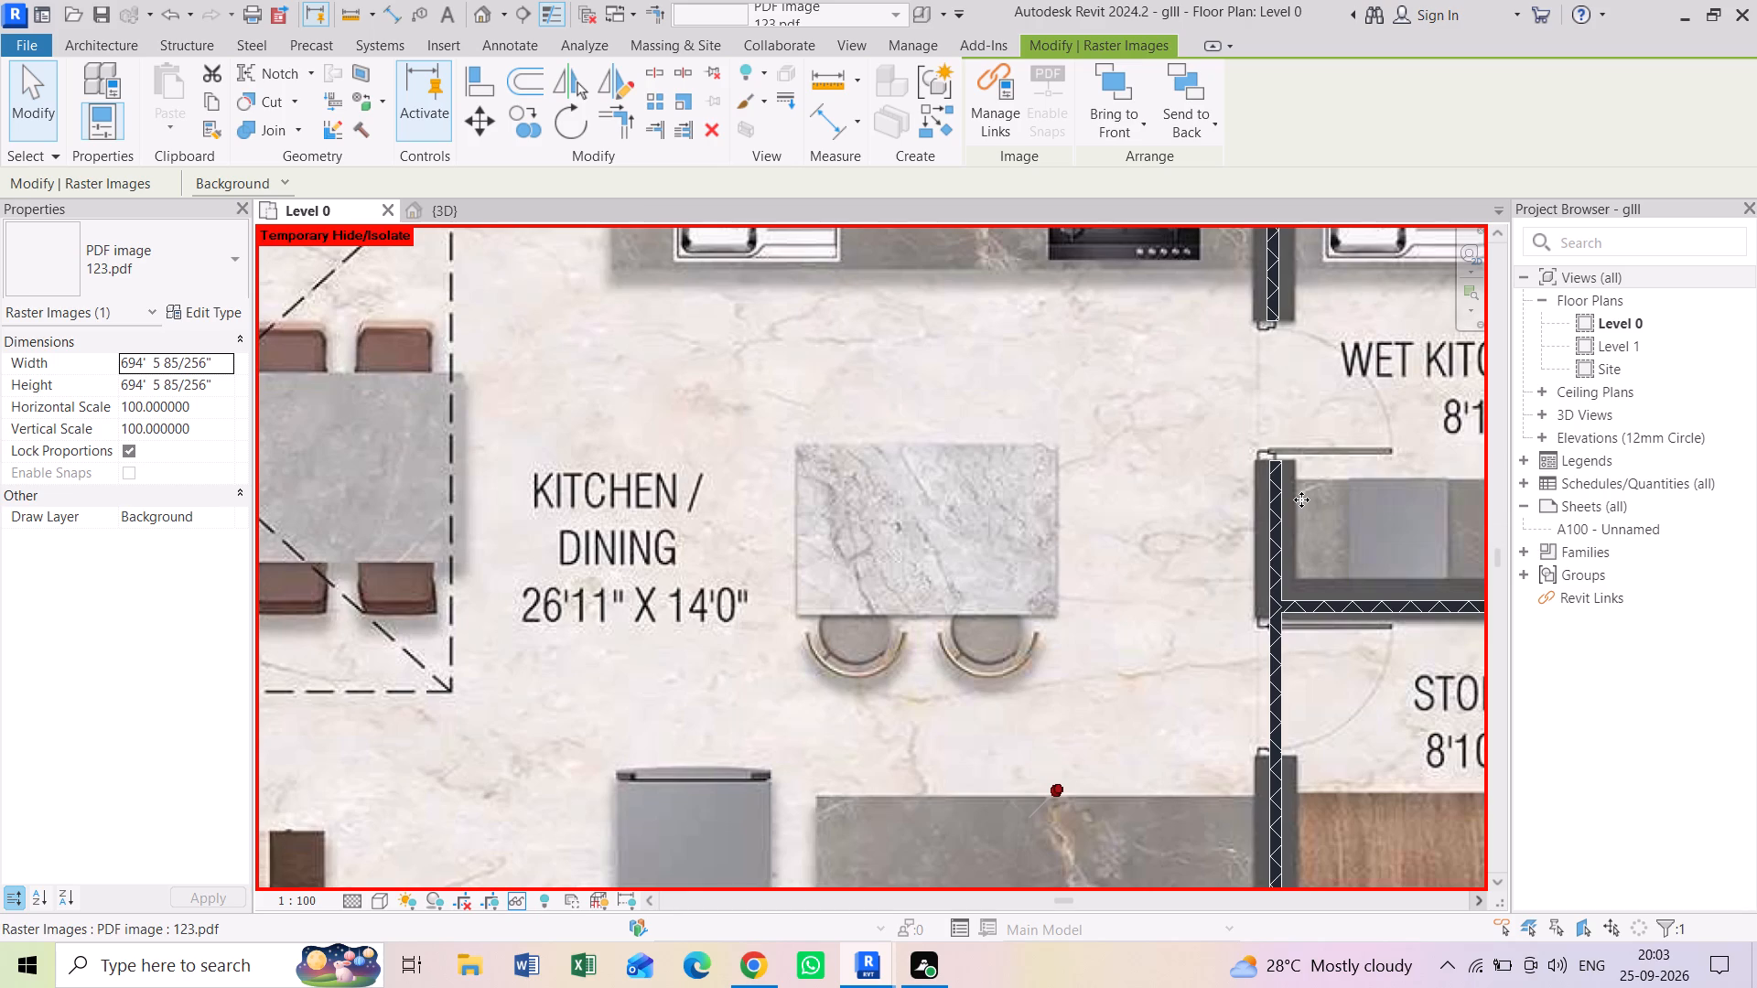
{"action": "middle_click_drag", "start_coordinate": [1301, 499], "coordinate": [1301, 606]}
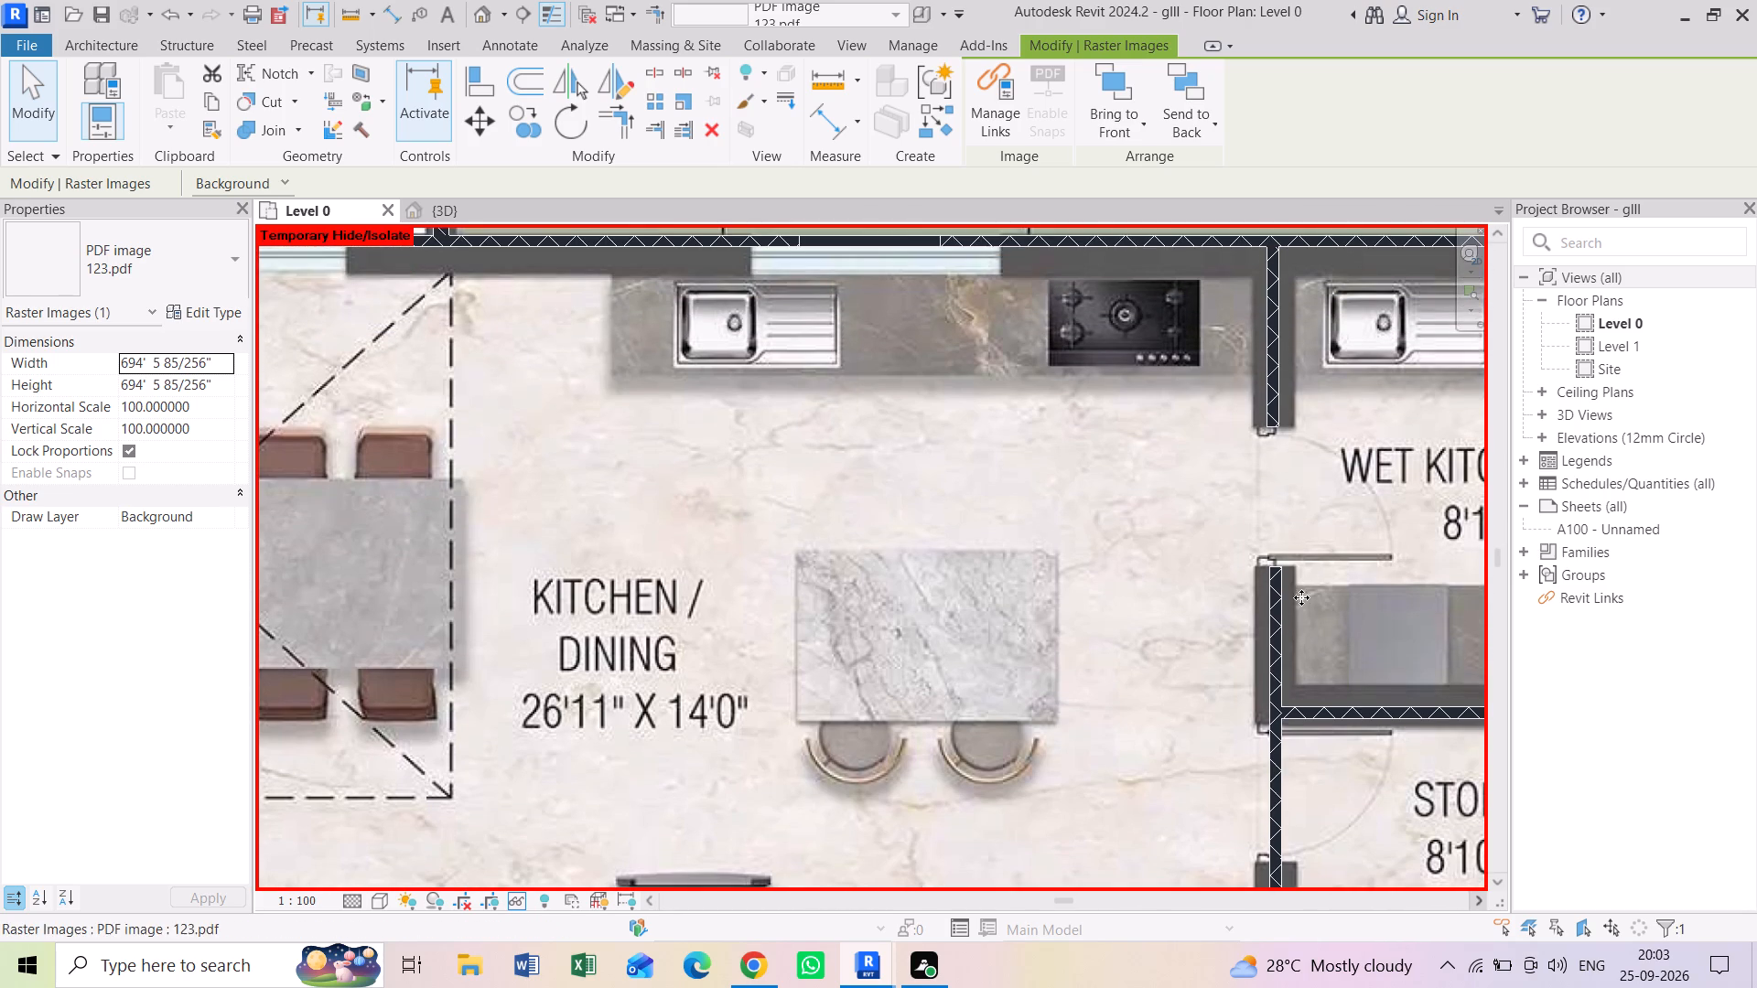
{"action": "middle_click_drag", "start_coordinate": [1328, 460], "coordinate": [1328, 564]}
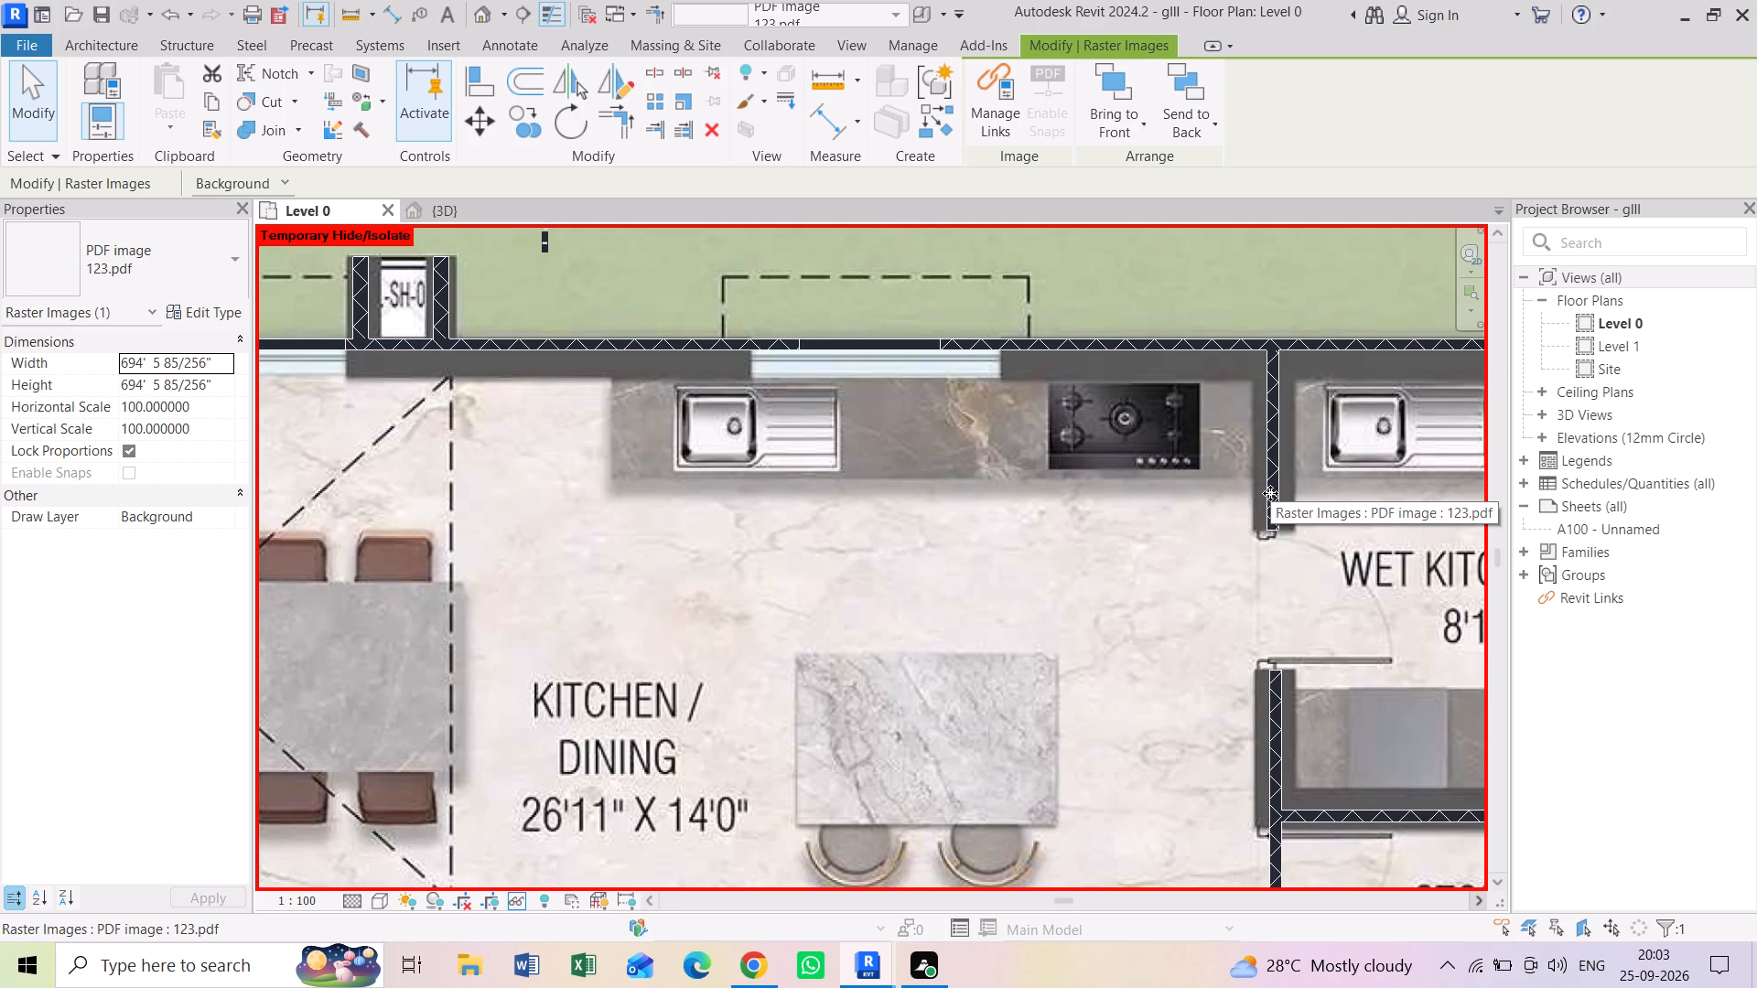
{"action": "middle_click_drag", "start_coordinate": [1270, 495], "coordinate": [1467, 574]}
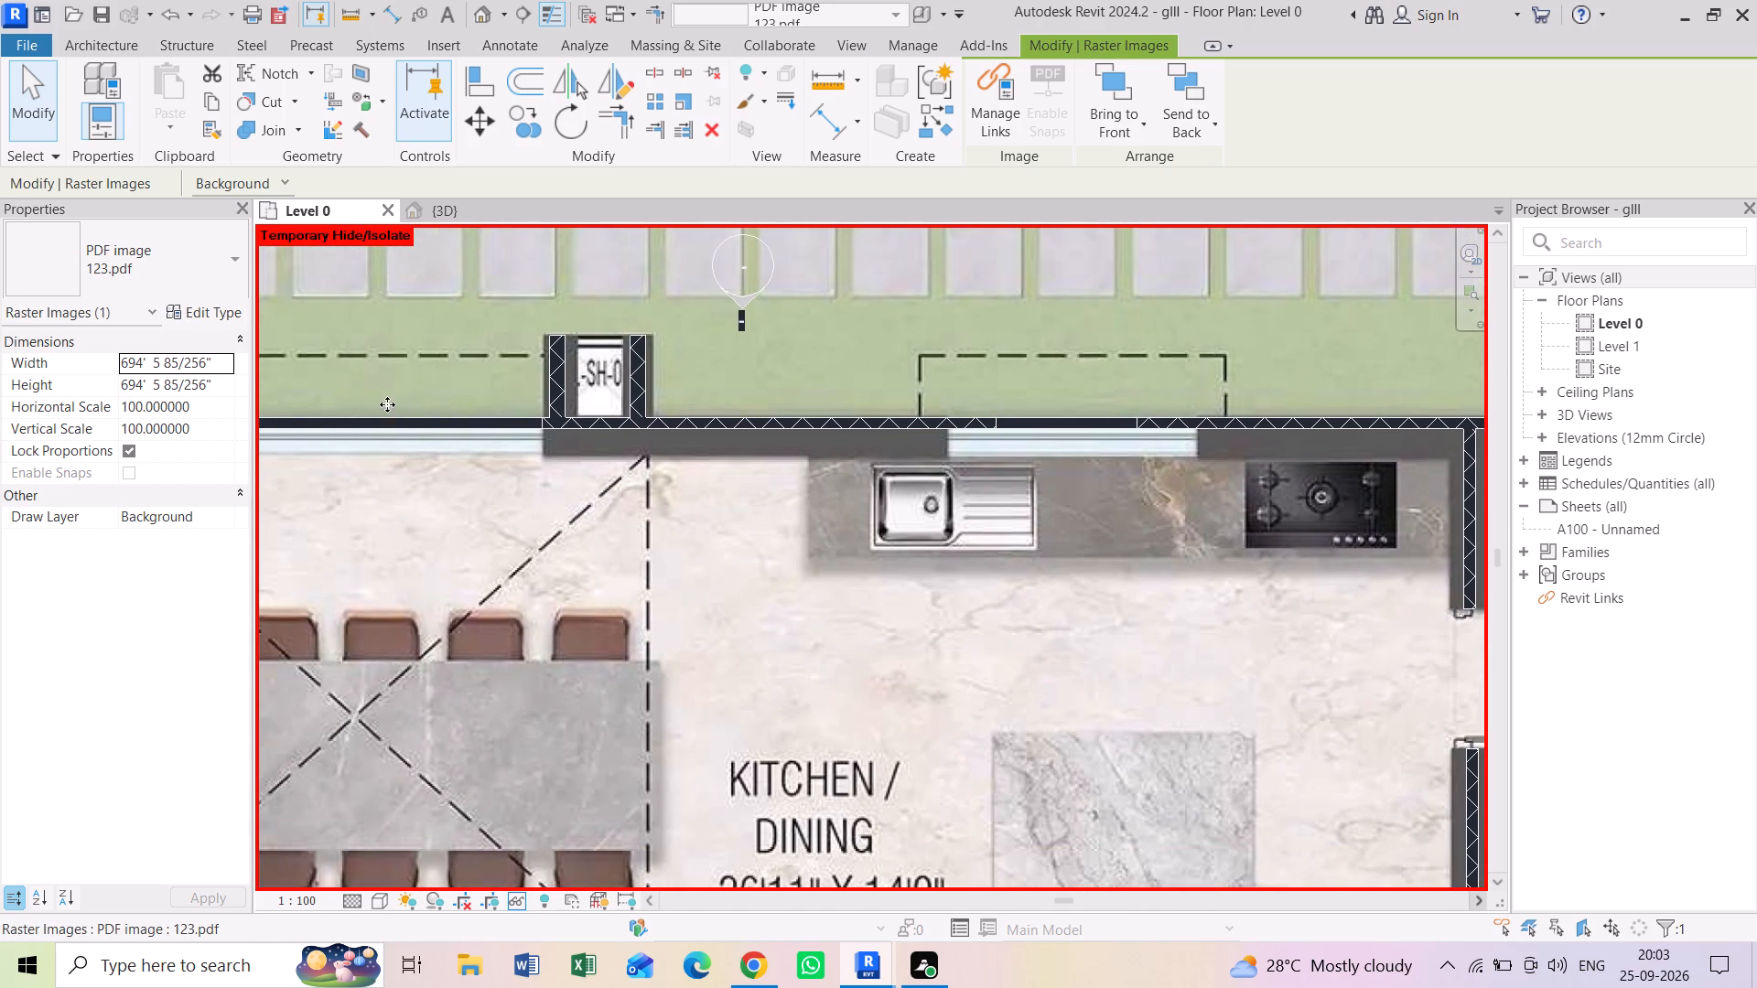
{"action": "middle_click_drag", "start_coordinate": [512, 451], "coordinate": [805, 472]}
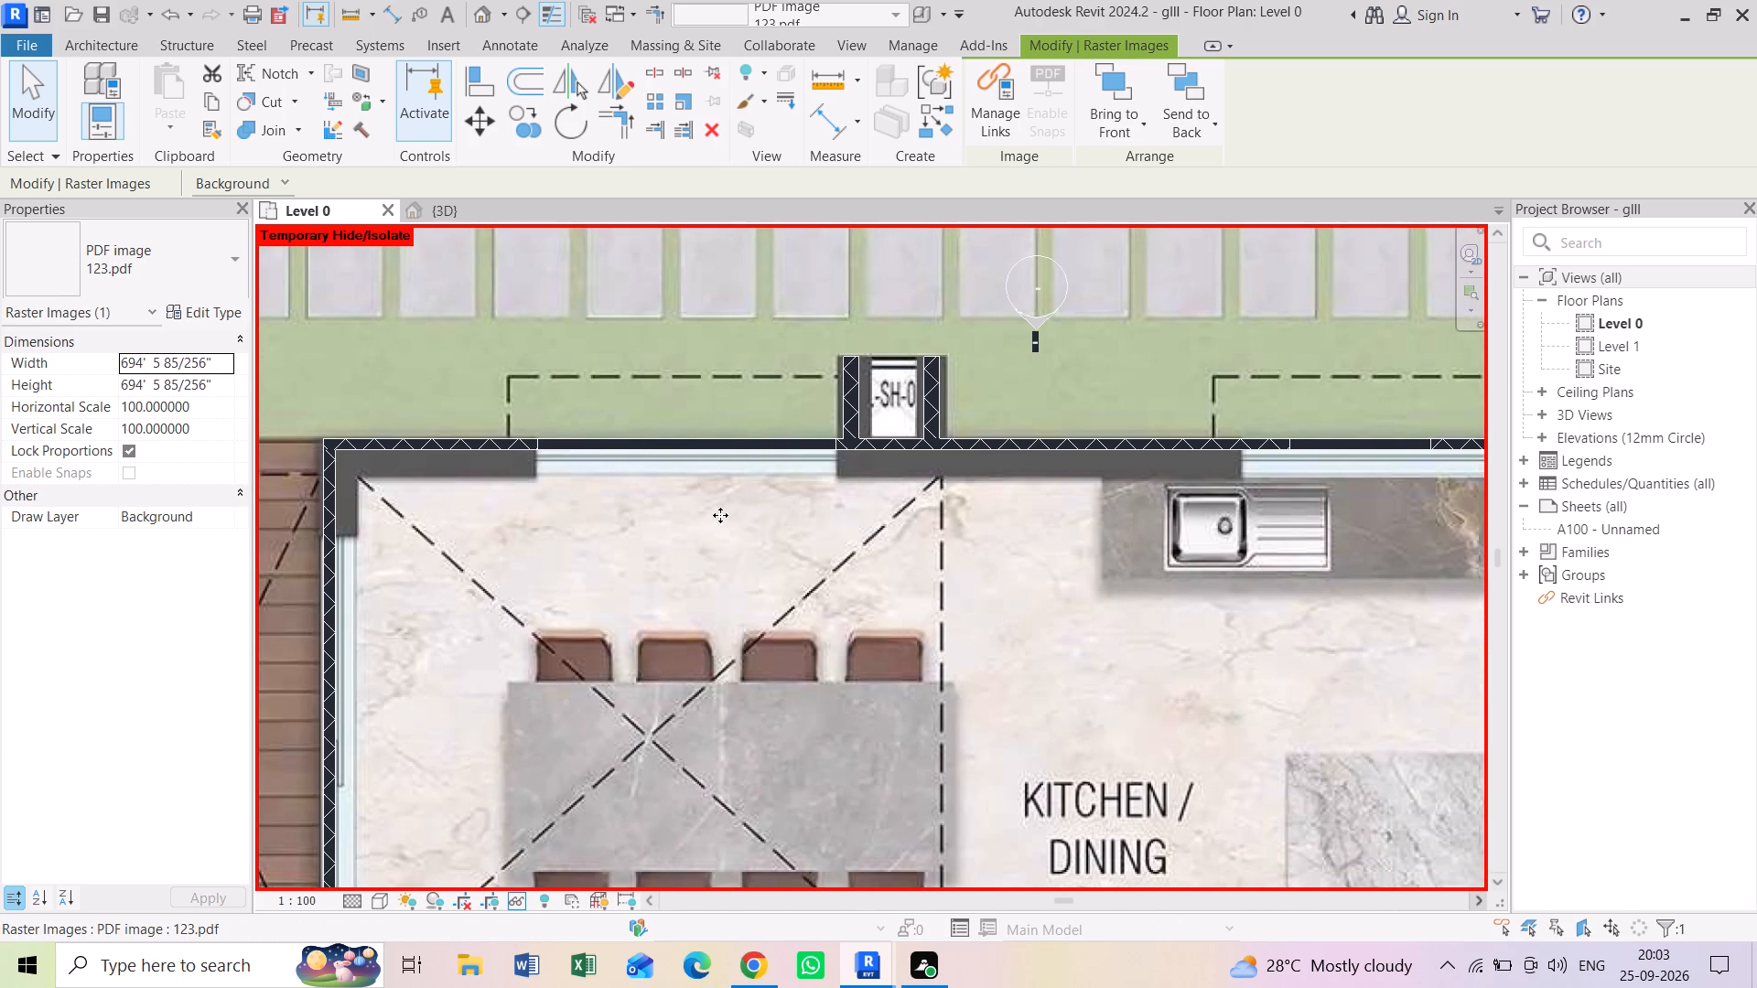
{"action": "scroll", "coordinate": [720, 515], "scroll_direction": "down", "scroll_amount": 5}
{"action": "scroll", "coordinate": [1078, 398], "scroll_direction": "down", "scroll_amount": 4}
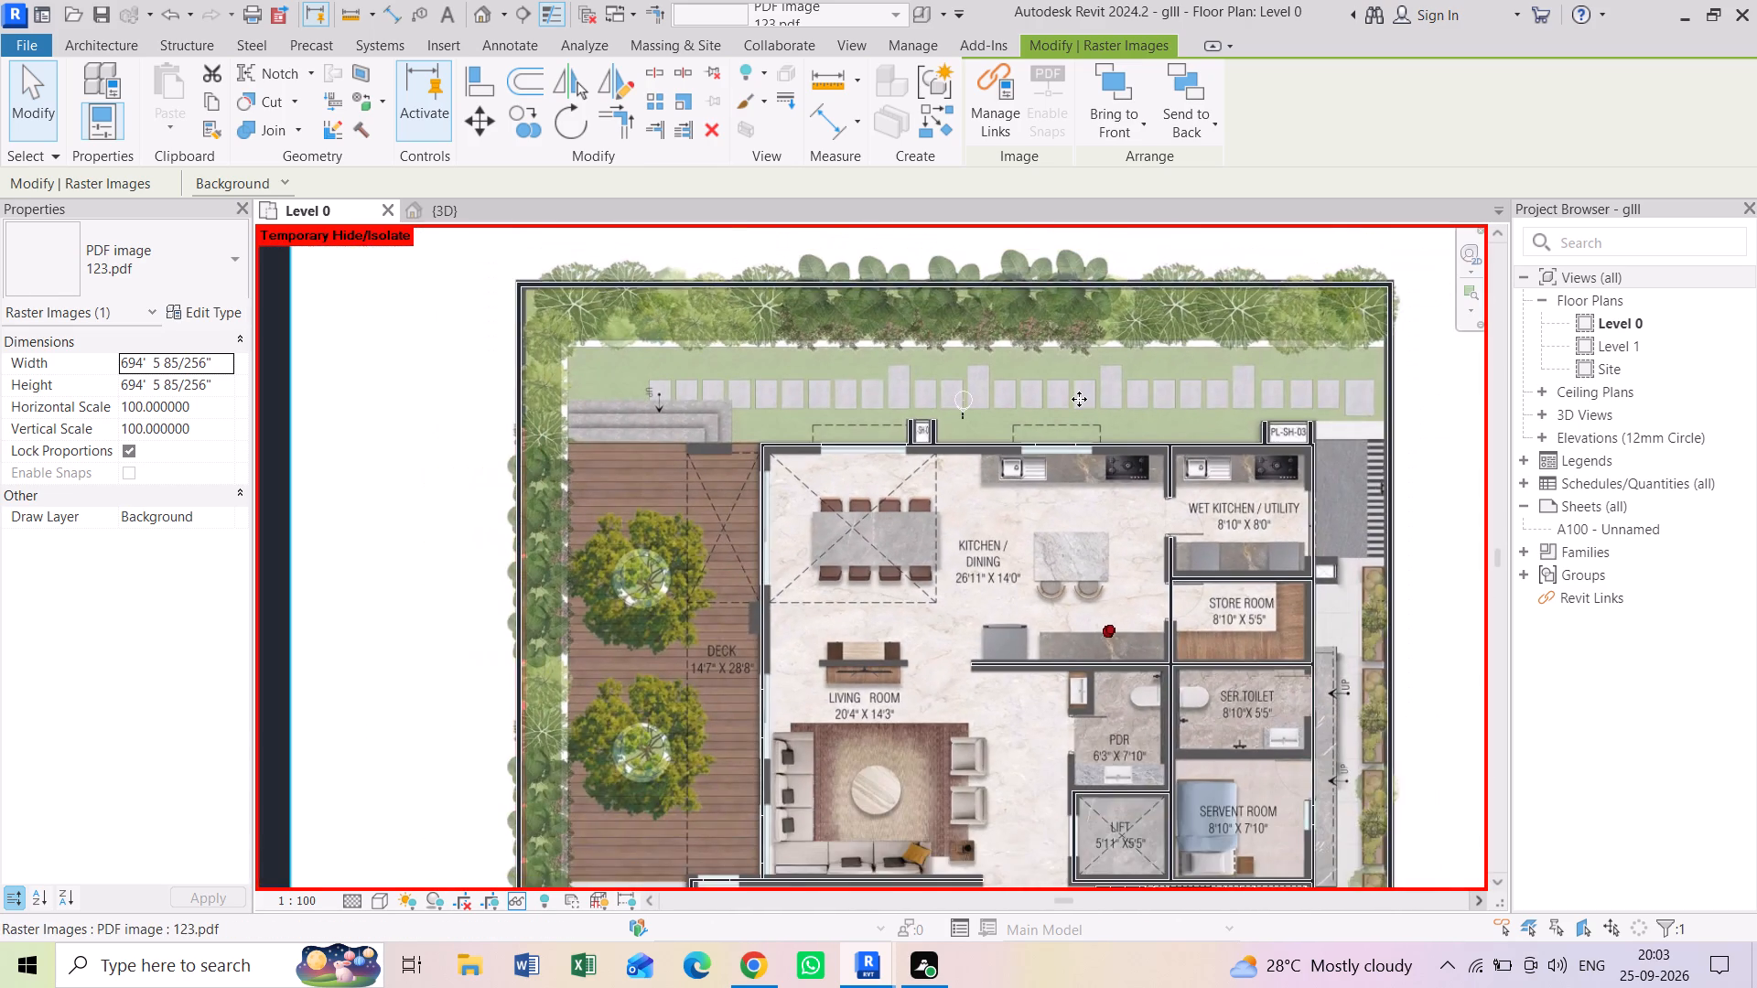
{"action": "scroll", "coordinate": [1079, 399], "scroll_direction": "down", "scroll_amount": 1}
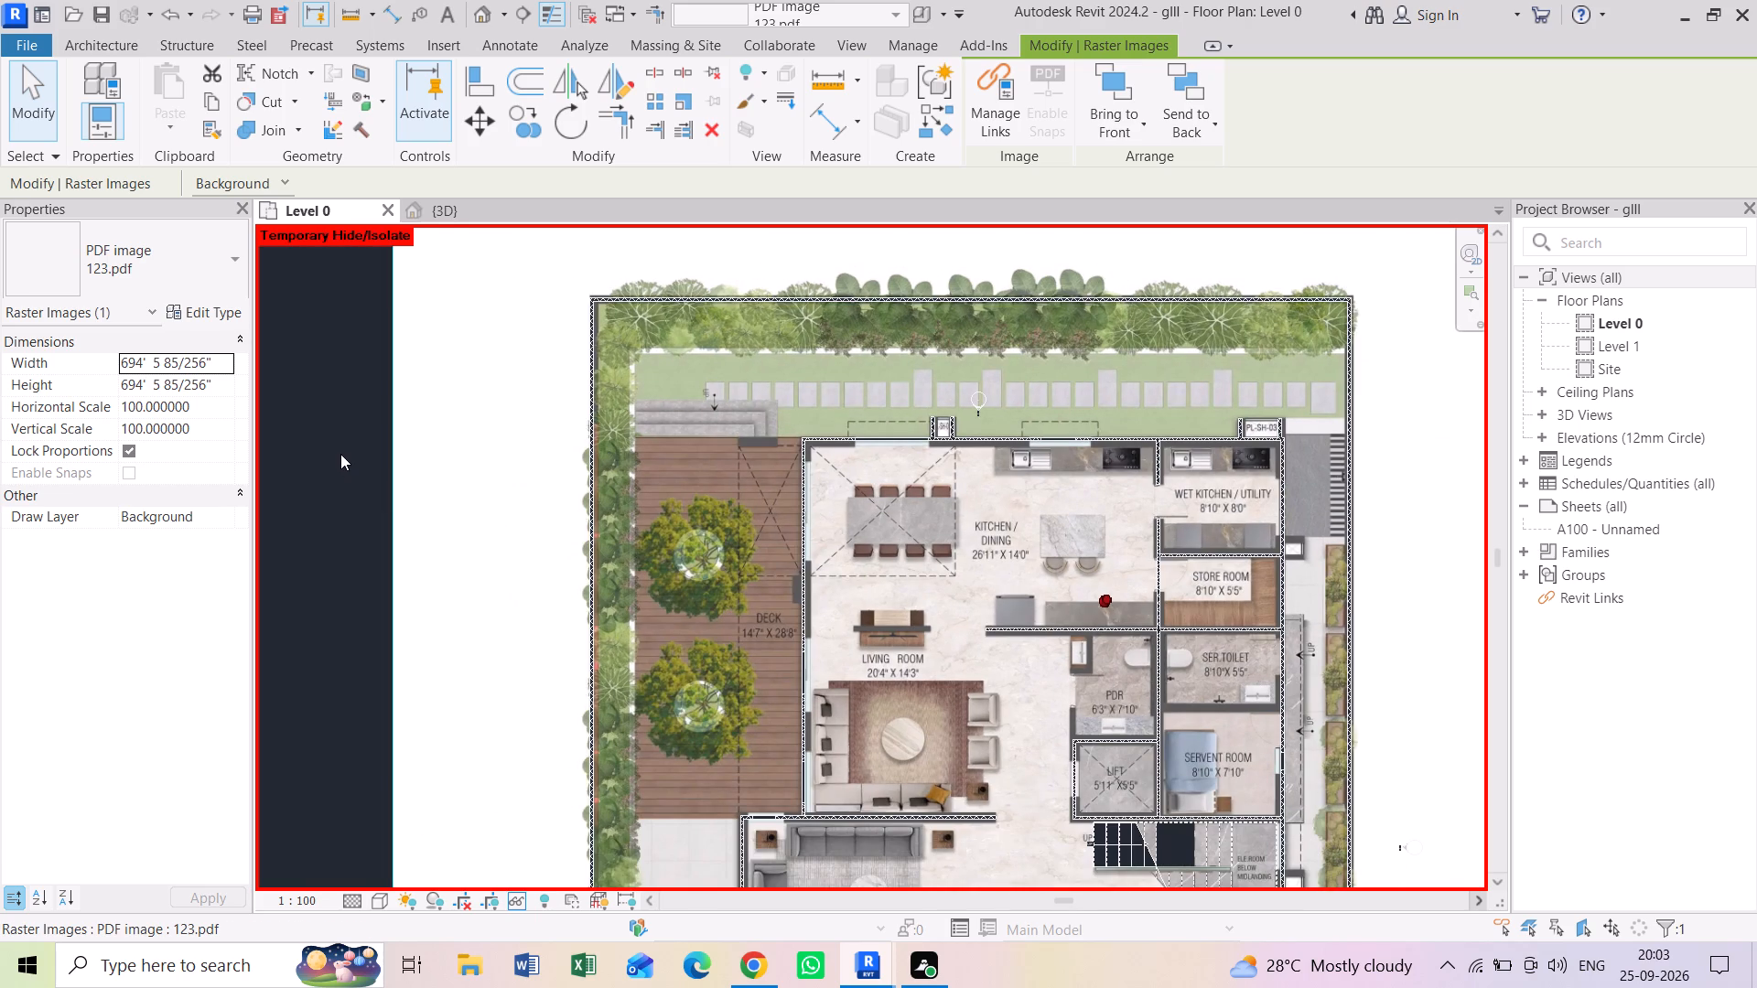
Inspect the walls from the wet kitchen past the store room and service toilet to the lift and servant room.
{"action": "left_click", "coordinate": [340, 454]}
{"action": "scroll", "coordinate": [1259, 494], "scroll_direction": "up", "scroll_amount": 5}
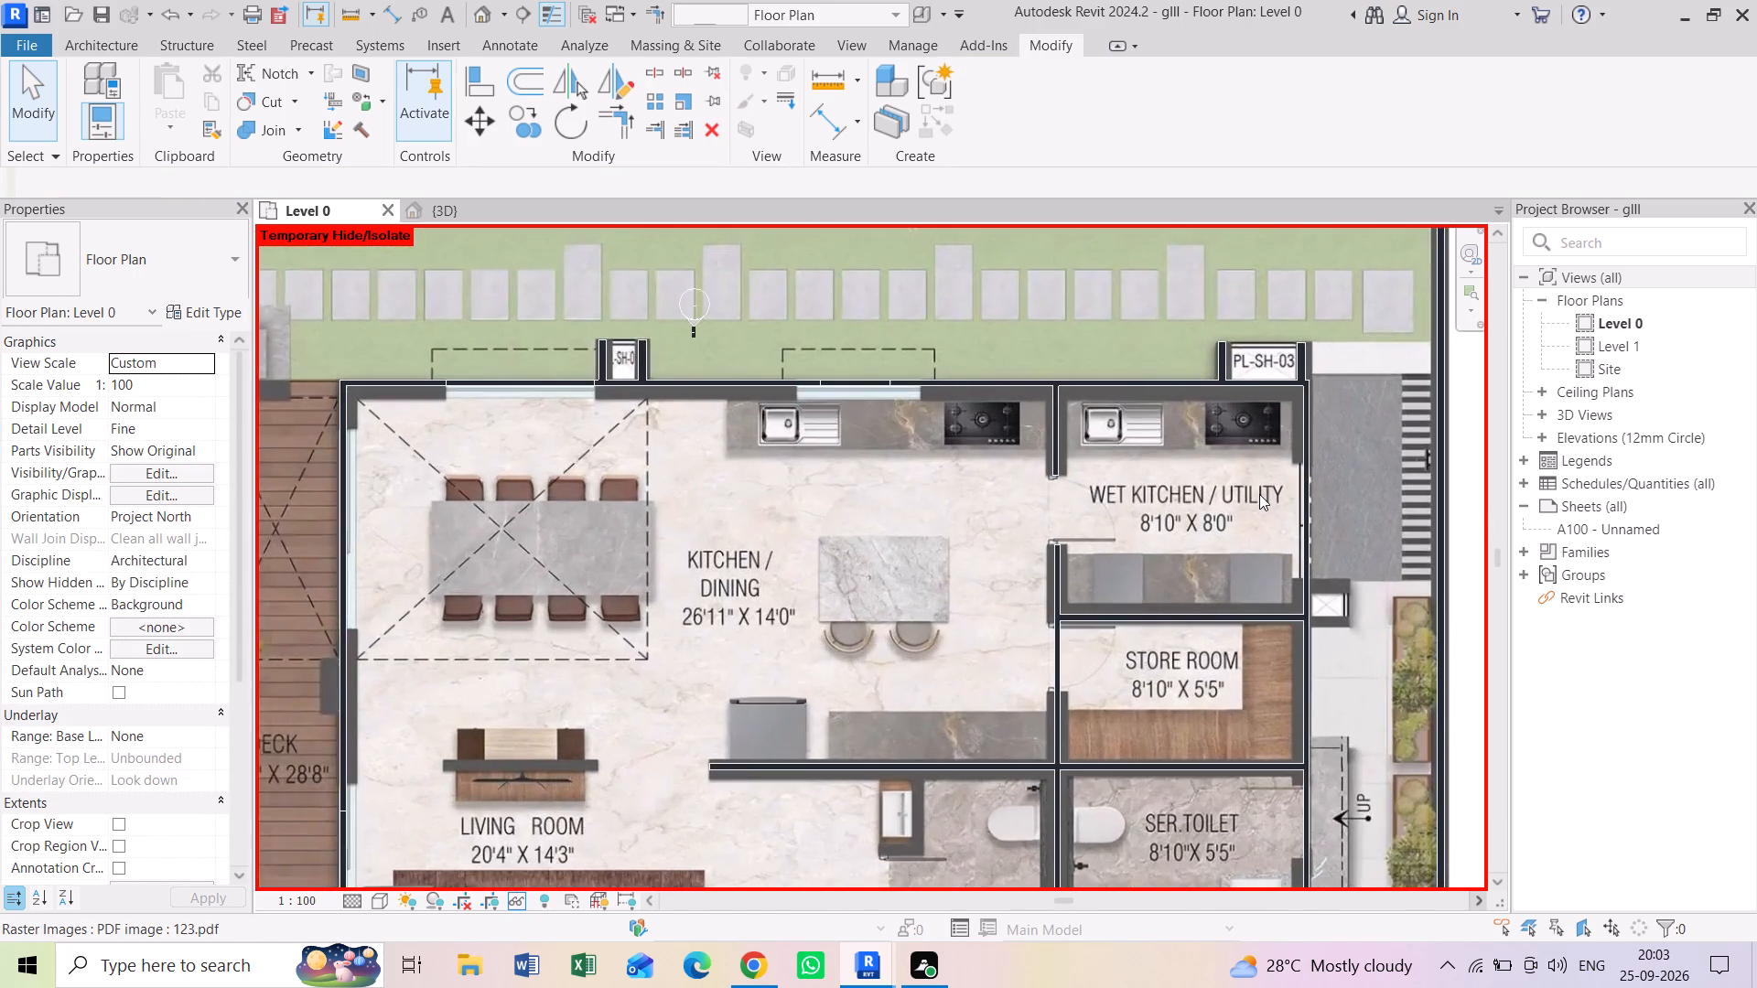
{"action": "scroll", "coordinate": [1259, 494], "scroll_direction": "up", "scroll_amount": 5}
{"action": "scroll", "coordinate": [1334, 539], "scroll_direction": "up", "scroll_amount": 1}
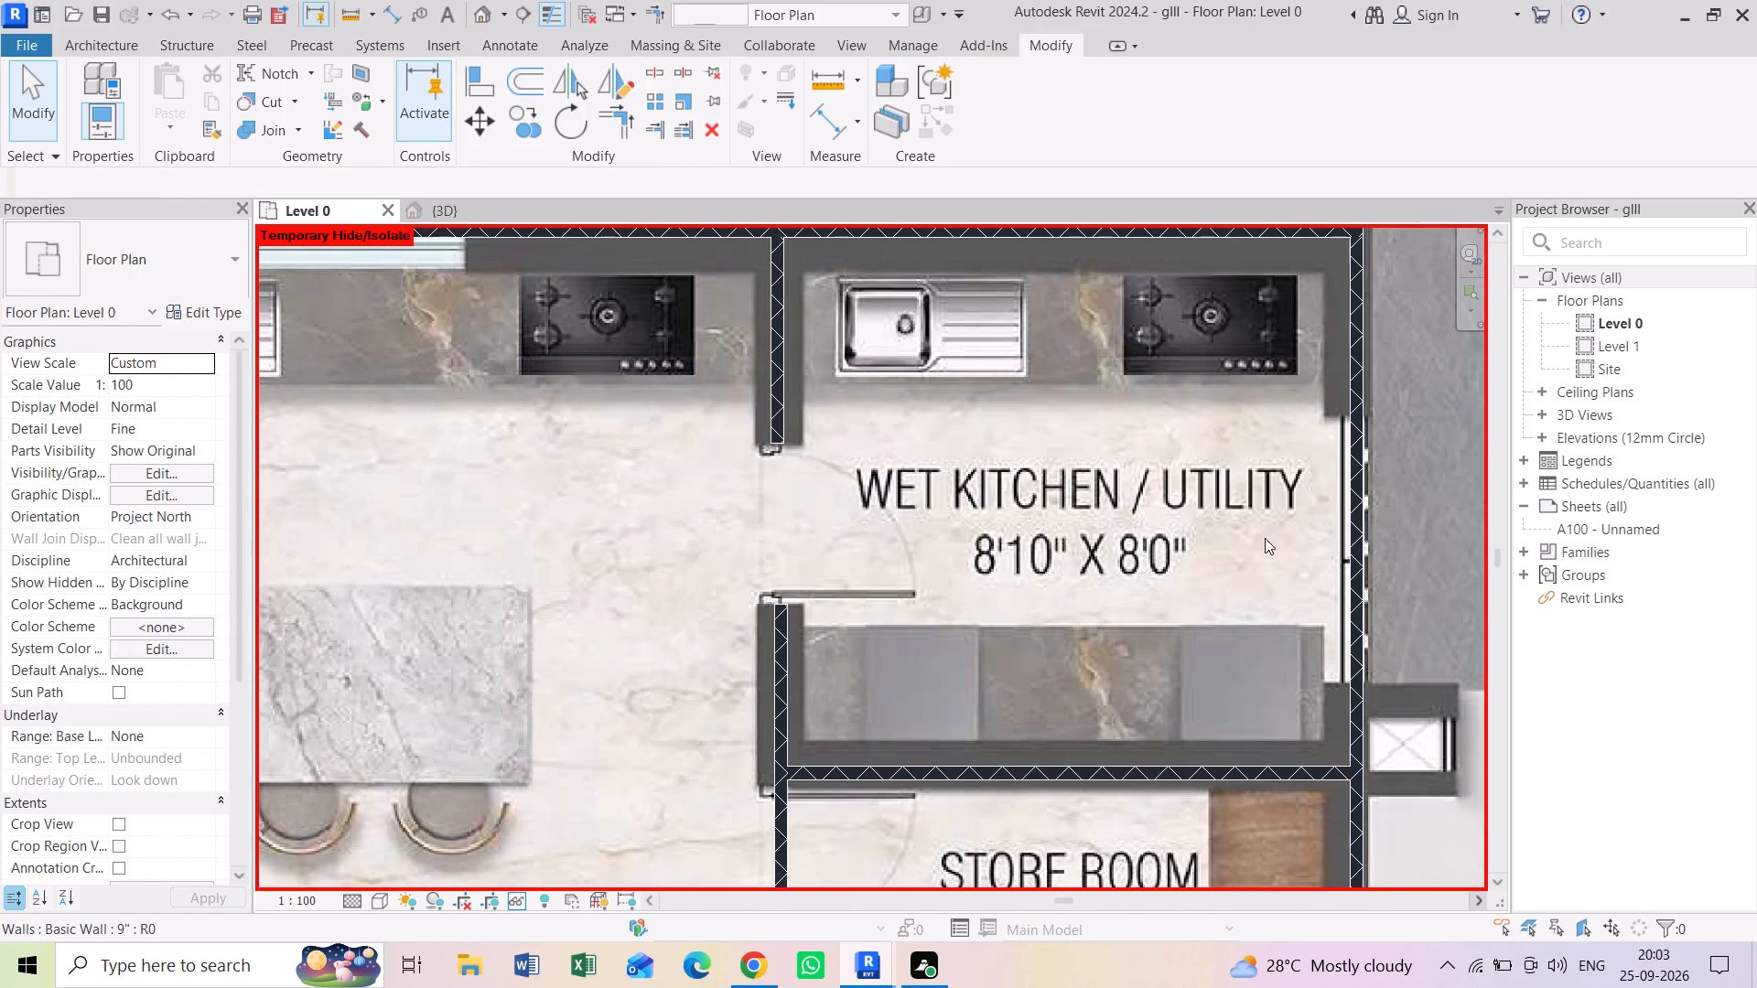
{"action": "scroll", "coordinate": [758, 613], "scroll_direction": "down", "scroll_amount": 1}
{"action": "middle_click_drag", "start_coordinate": [826, 682], "coordinate": [866, 489]}
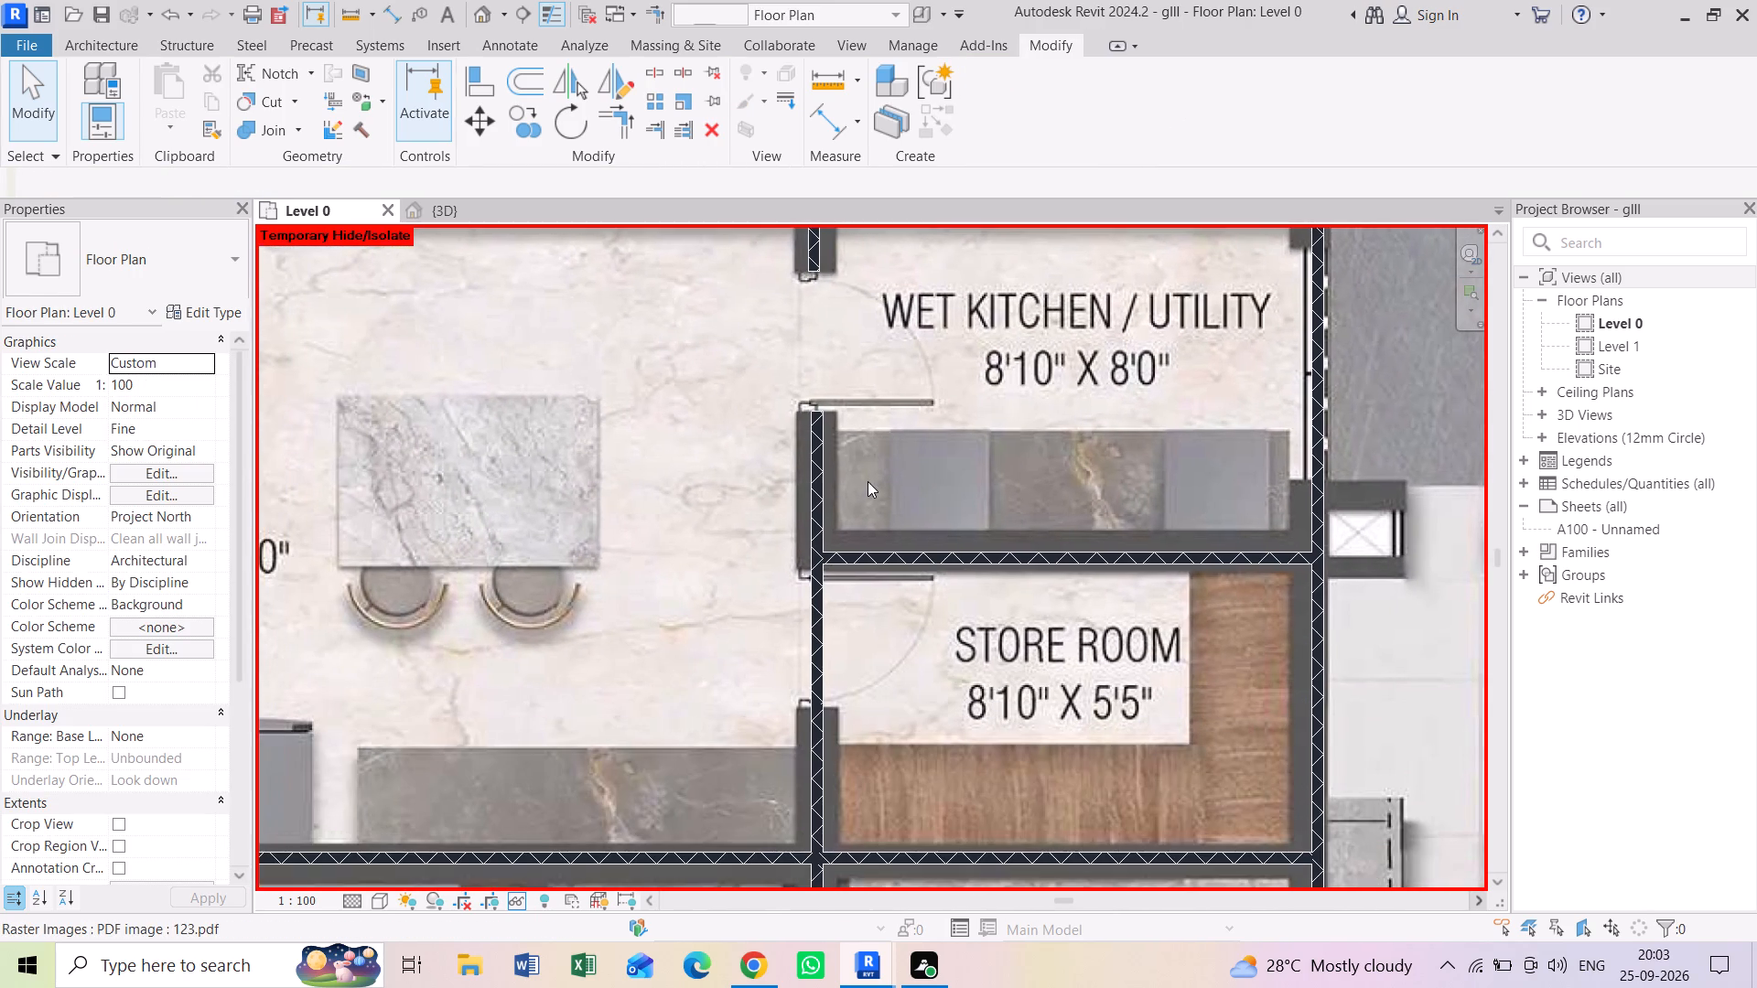
{"action": "middle_click_drag", "start_coordinate": [972, 718], "coordinate": [979, 544]}
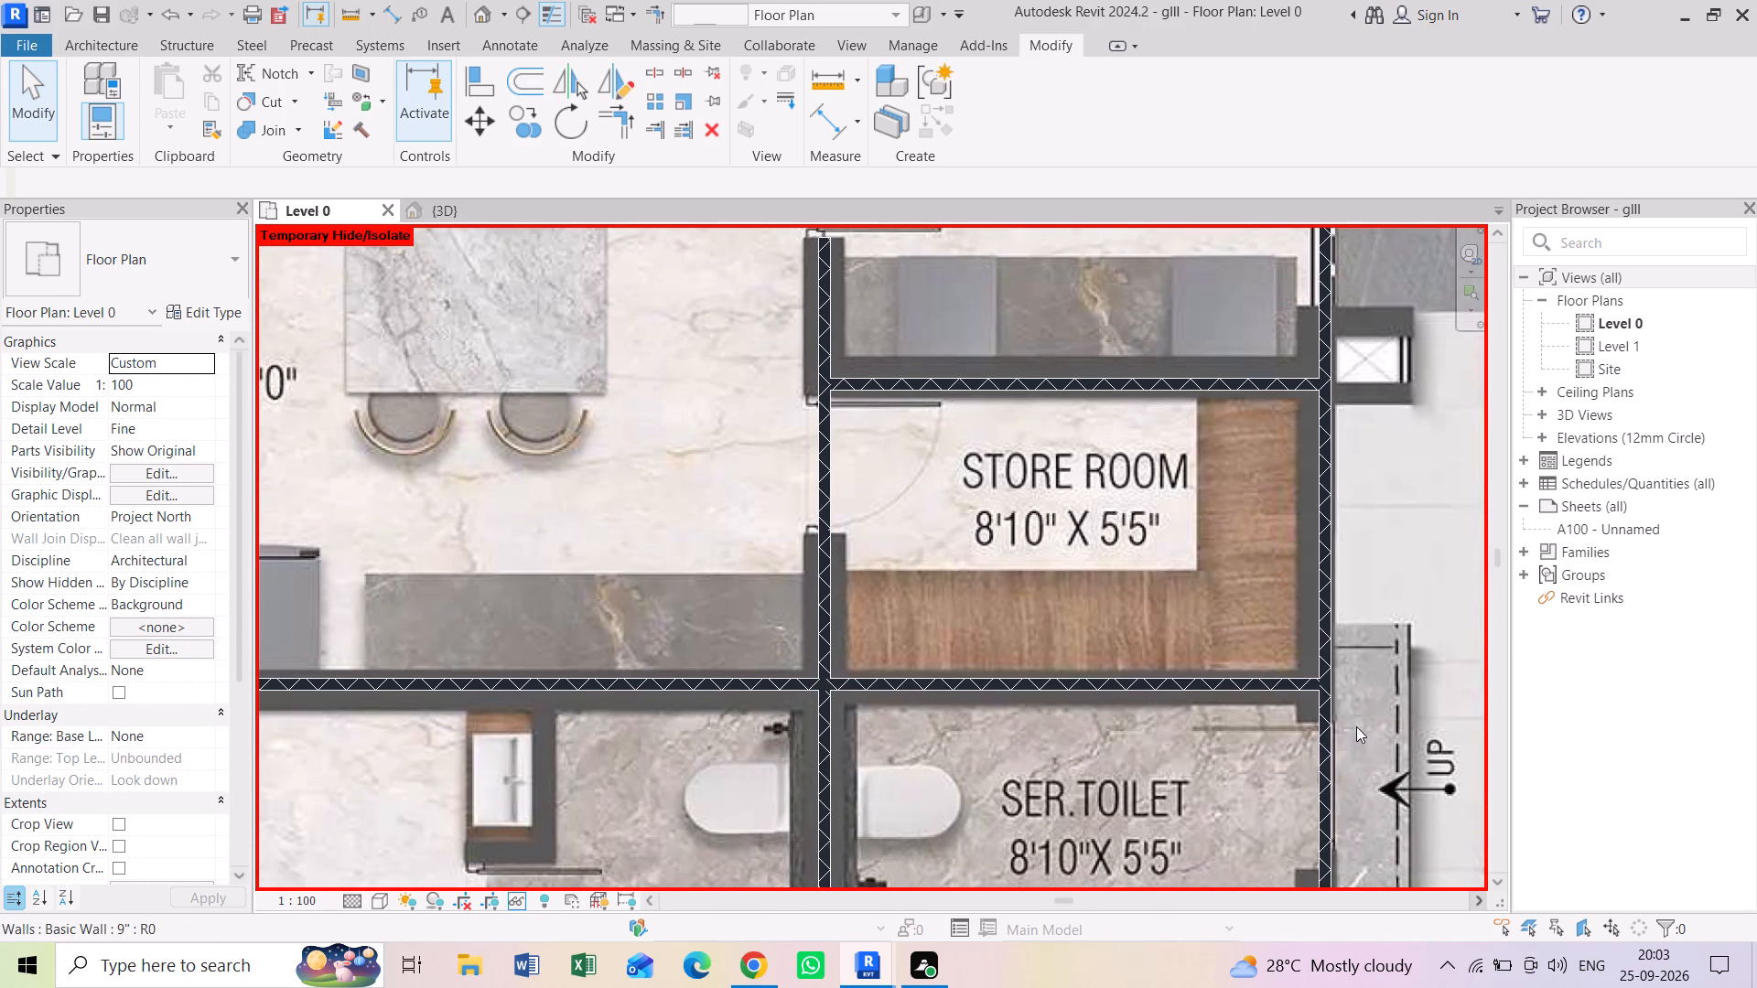
{"action": "middle_click_drag", "start_coordinate": [1356, 726], "coordinate": [1328, 620]}
{"action": "middle_click_drag", "start_coordinate": [1324, 741], "coordinate": [1331, 572]}
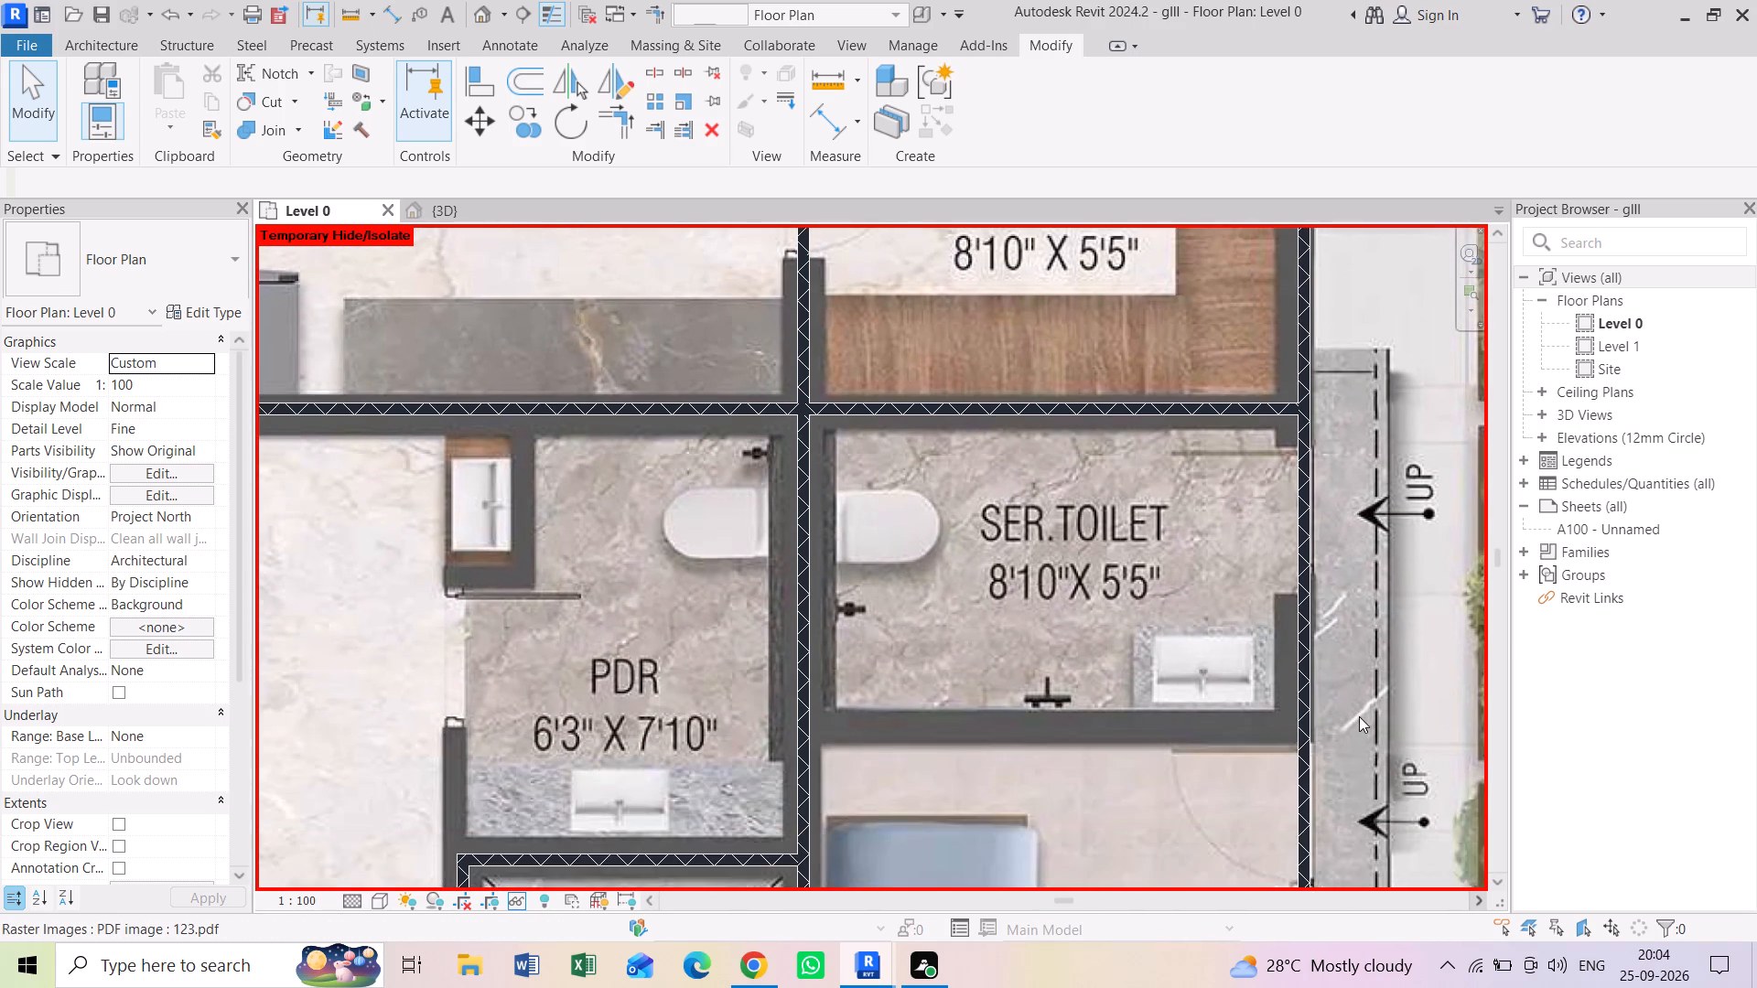
{"action": "scroll", "coordinate": [1358, 715], "scroll_direction": "down", "scroll_amount": 1}
{"action": "middle_click_drag", "start_coordinate": [1358, 682], "coordinate": [1348, 563]}
{"action": "middle_click_drag", "start_coordinate": [1341, 714], "coordinate": [1320, 598]}
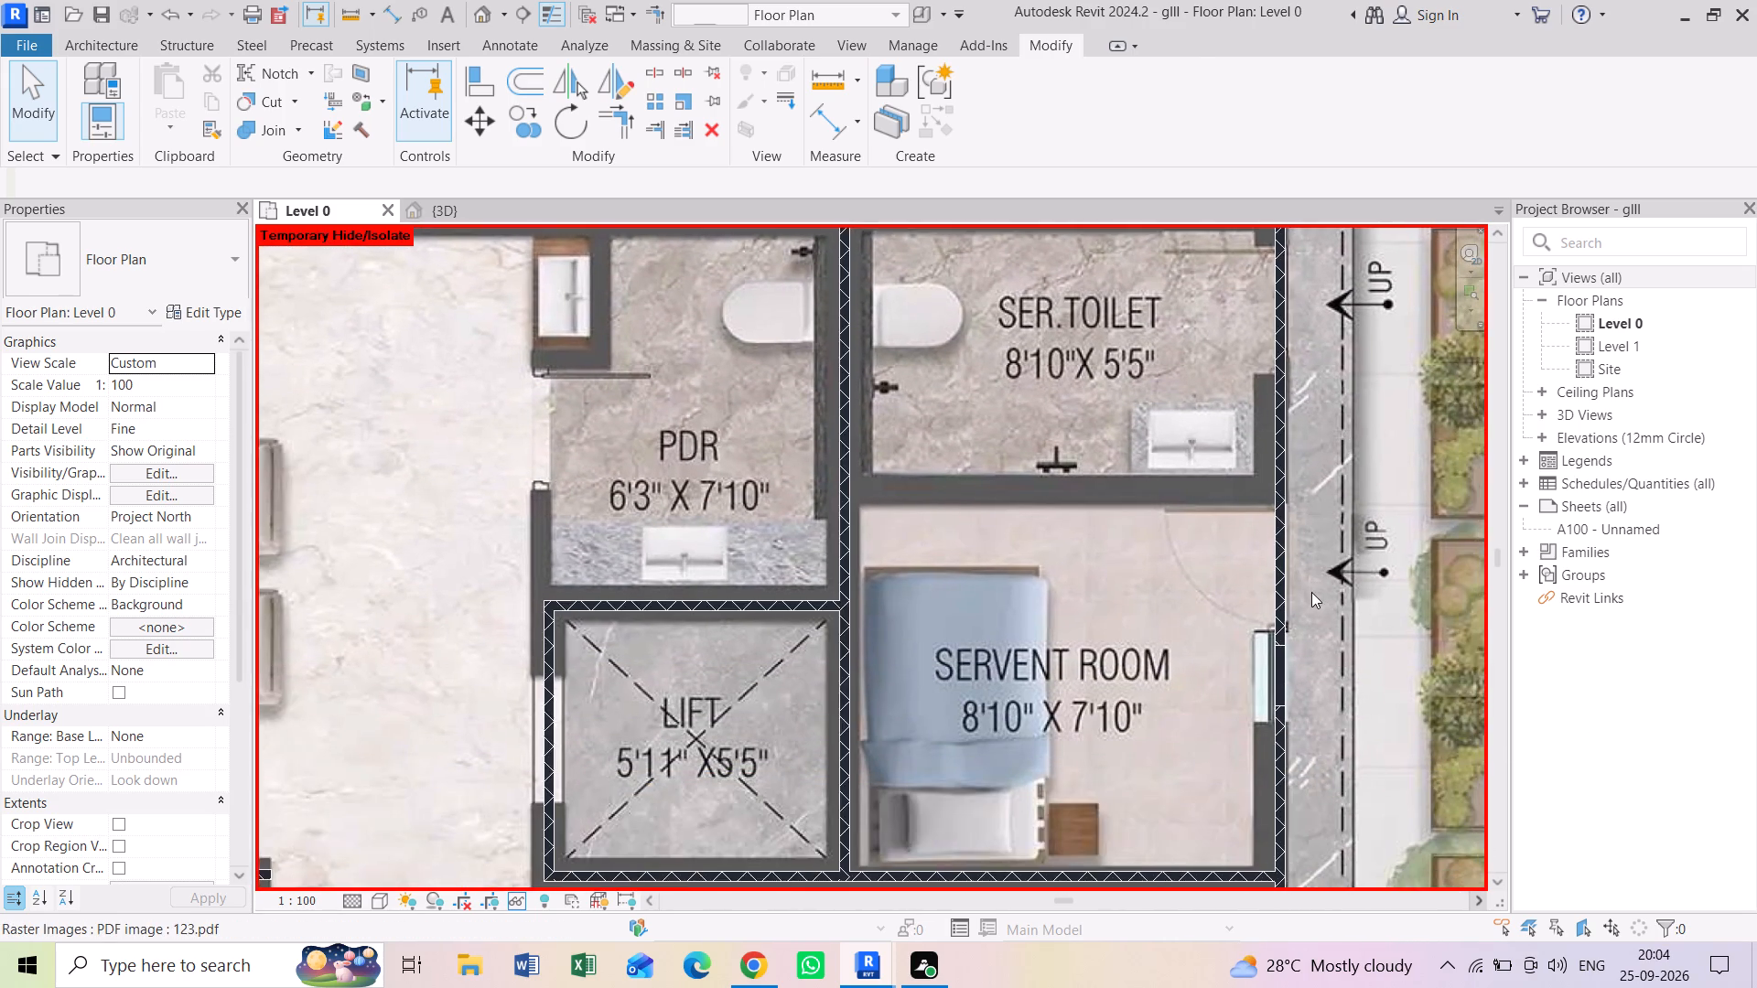
Examine the walls from the servant room past the staircase and toilet to Bed Room-1's outer corner beside the portico.
{"action": "scroll", "coordinate": [1308, 594], "scroll_direction": "down", "scroll_amount": 5}
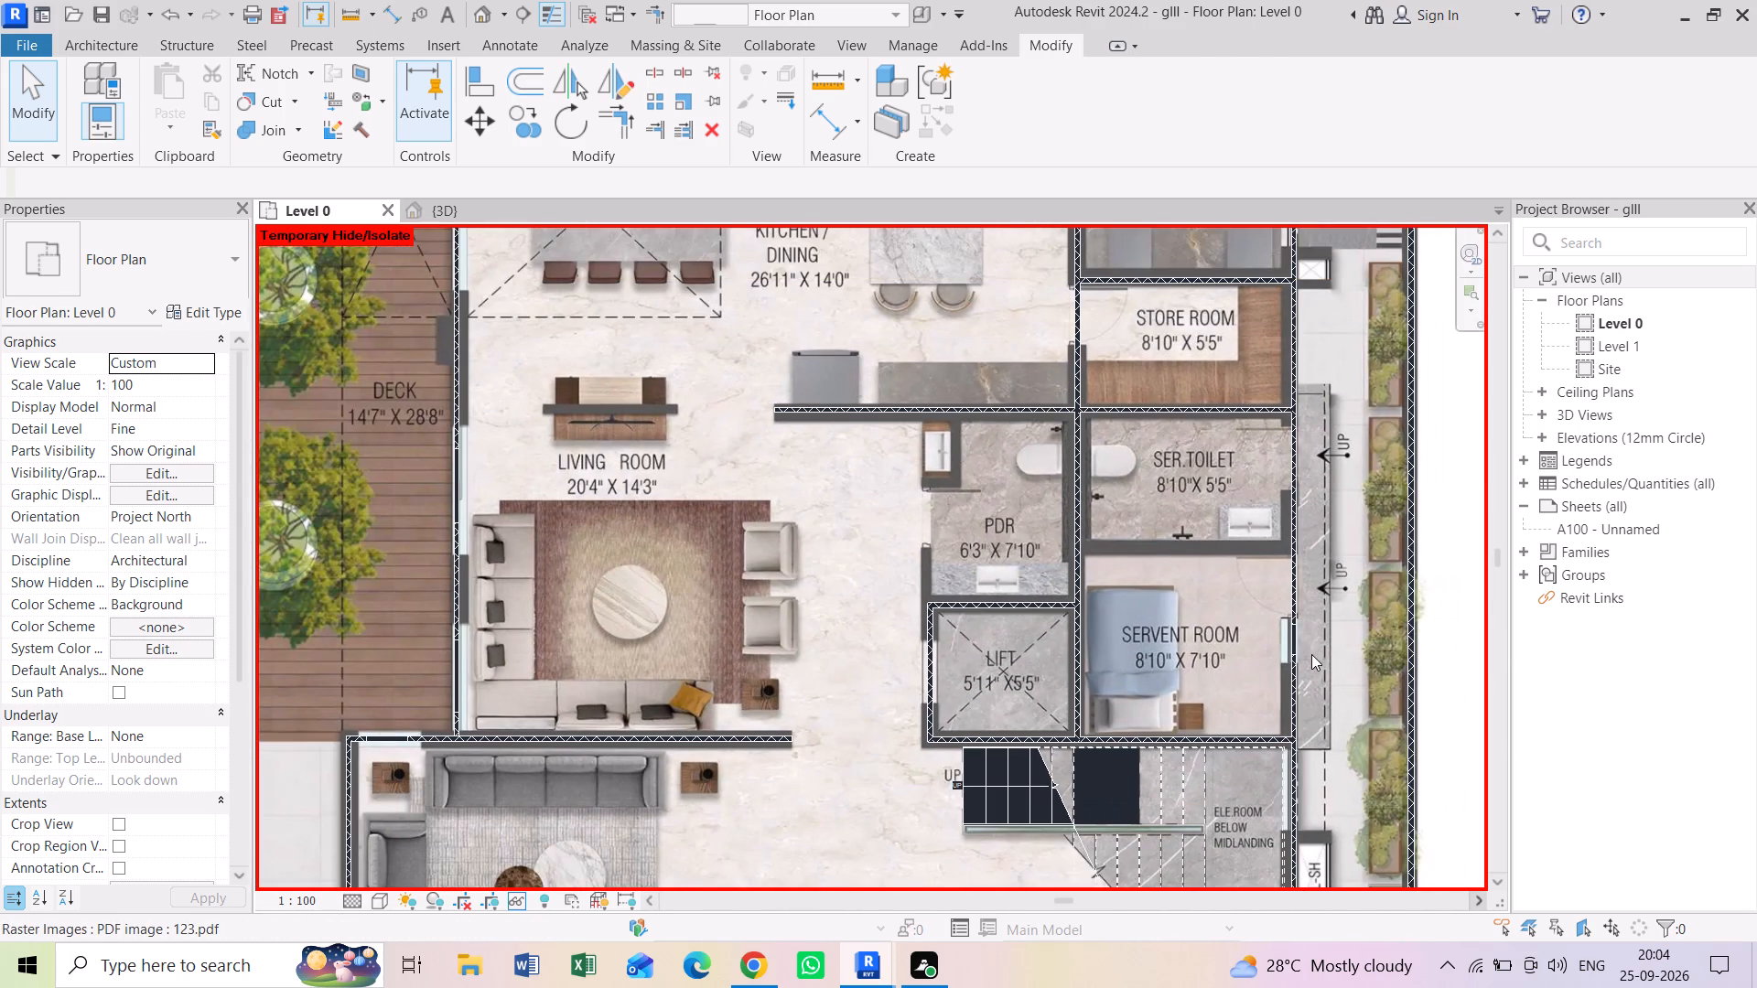
{"action": "middle_click_drag", "start_coordinate": [1311, 654], "coordinate": [1310, 580]}
{"action": "middle_click_drag", "start_coordinate": [1324, 768], "coordinate": [1341, 625]}
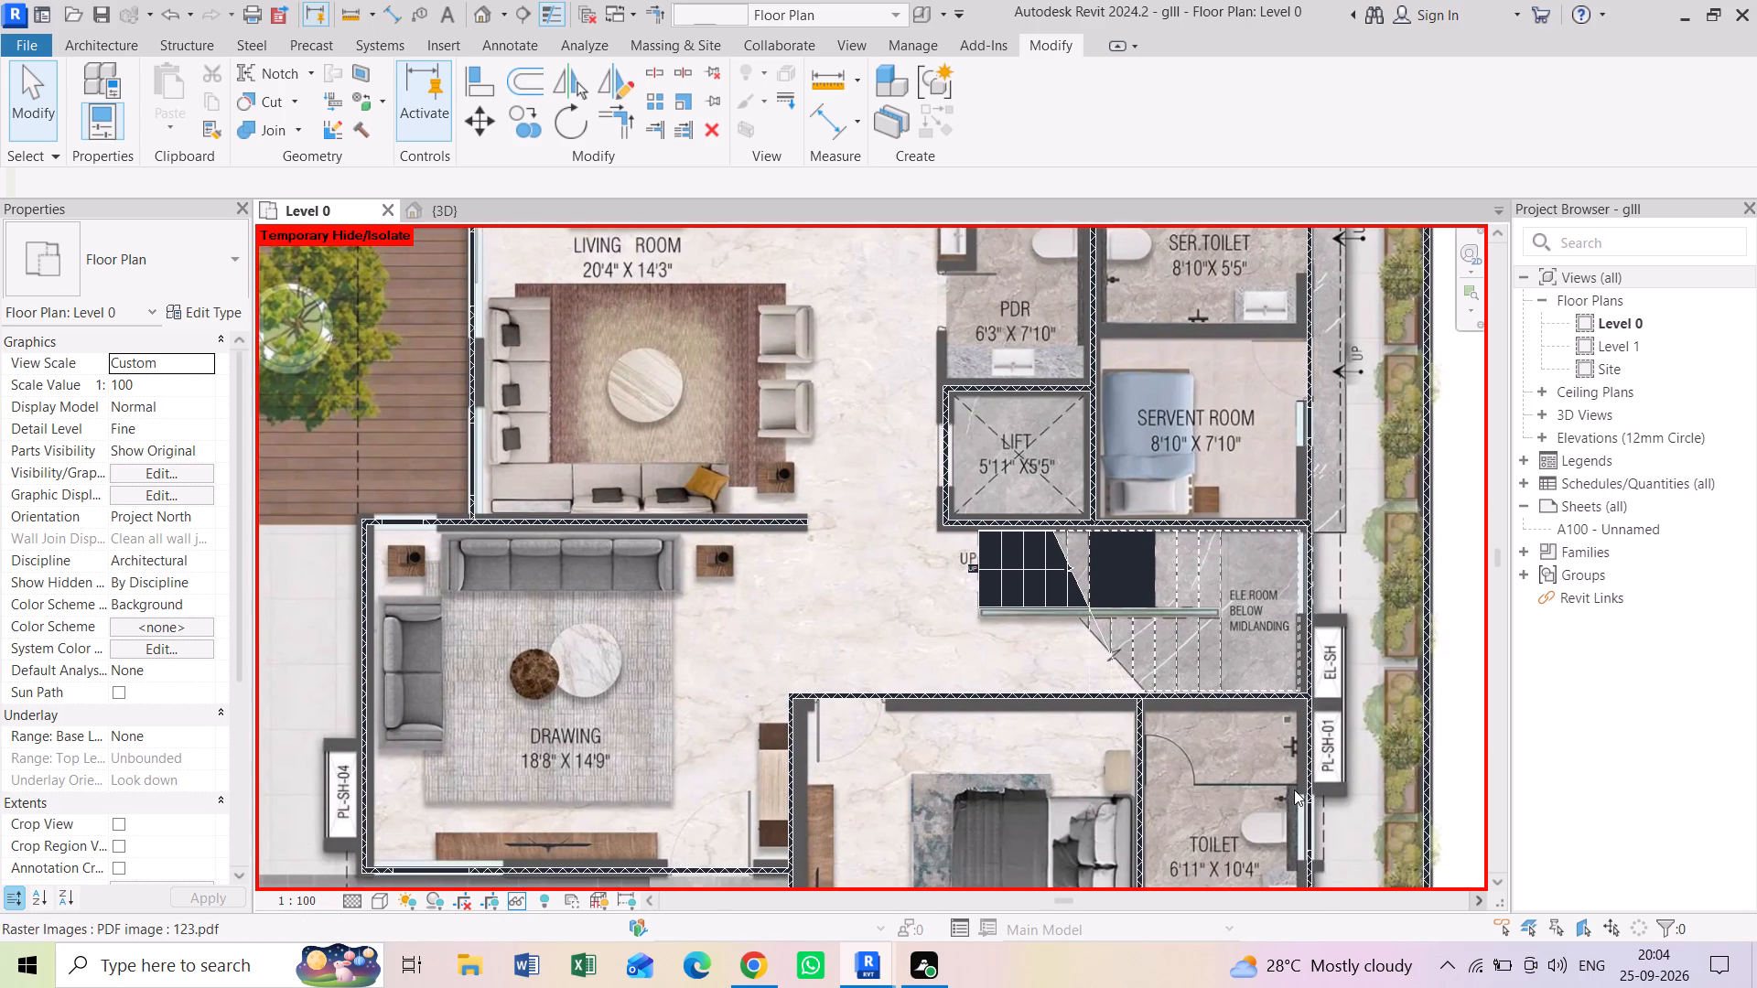
{"action": "middle_click_drag", "start_coordinate": [1297, 789], "coordinate": [1360, 645]}
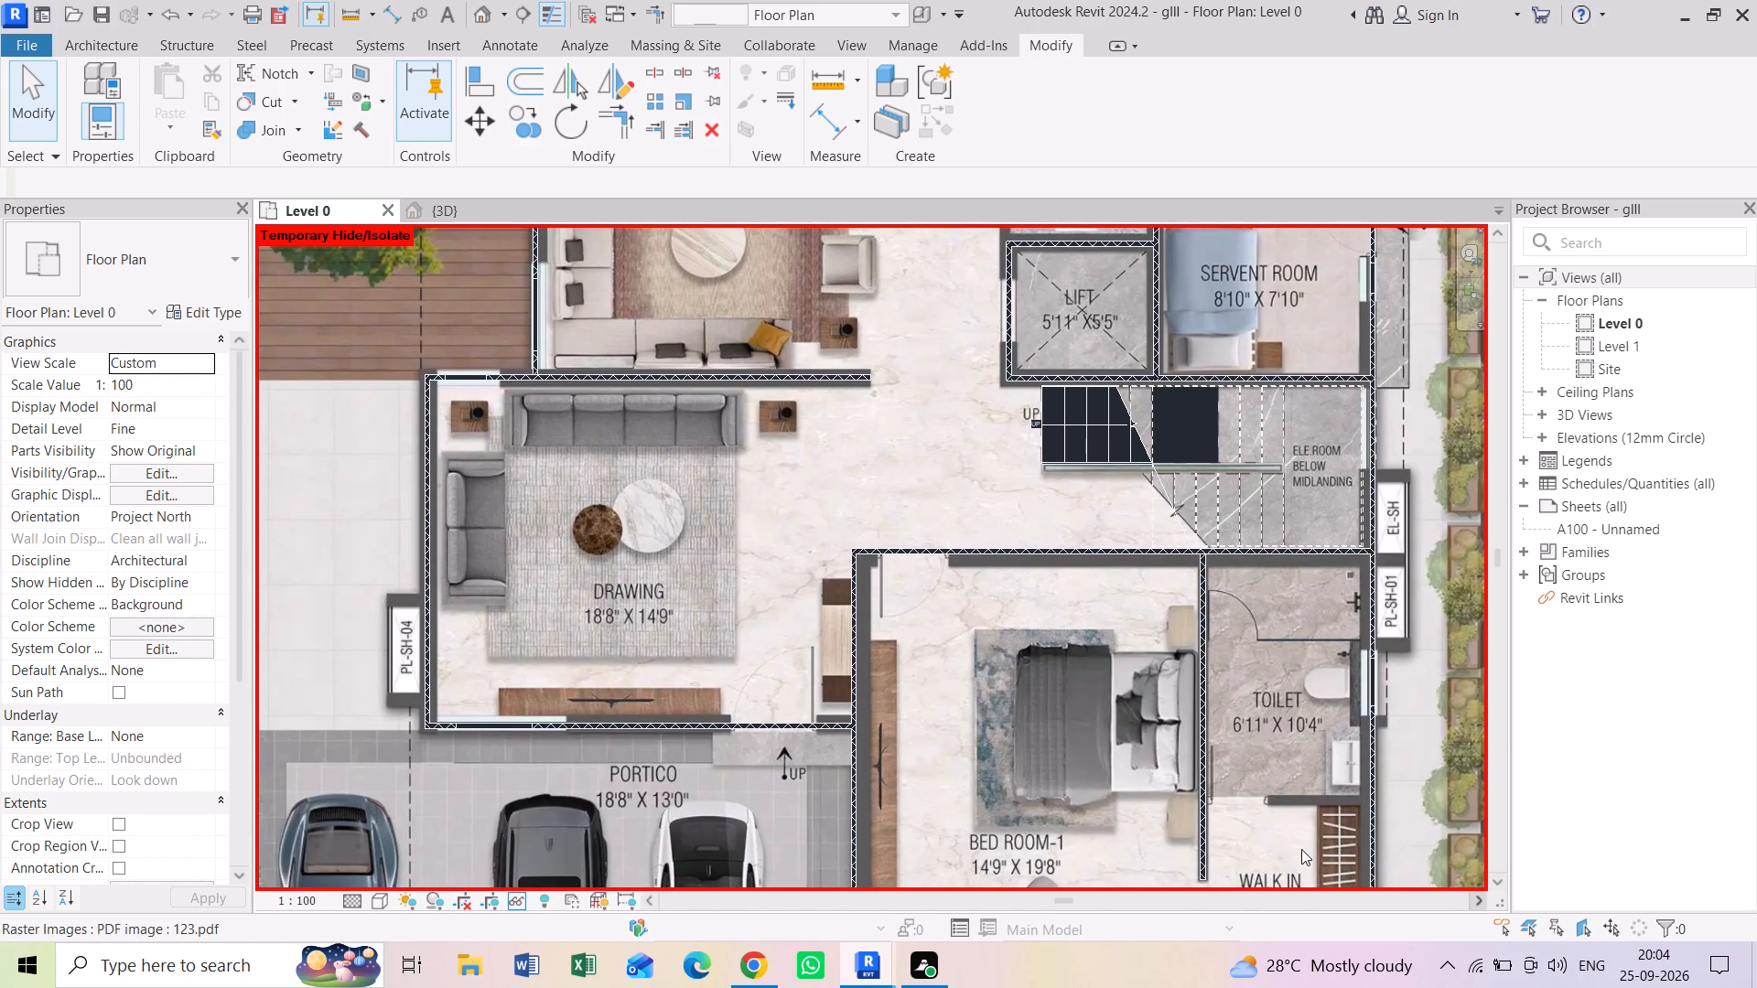
{"action": "middle_click_drag", "start_coordinate": [1306, 845], "coordinate": [1356, 626]}
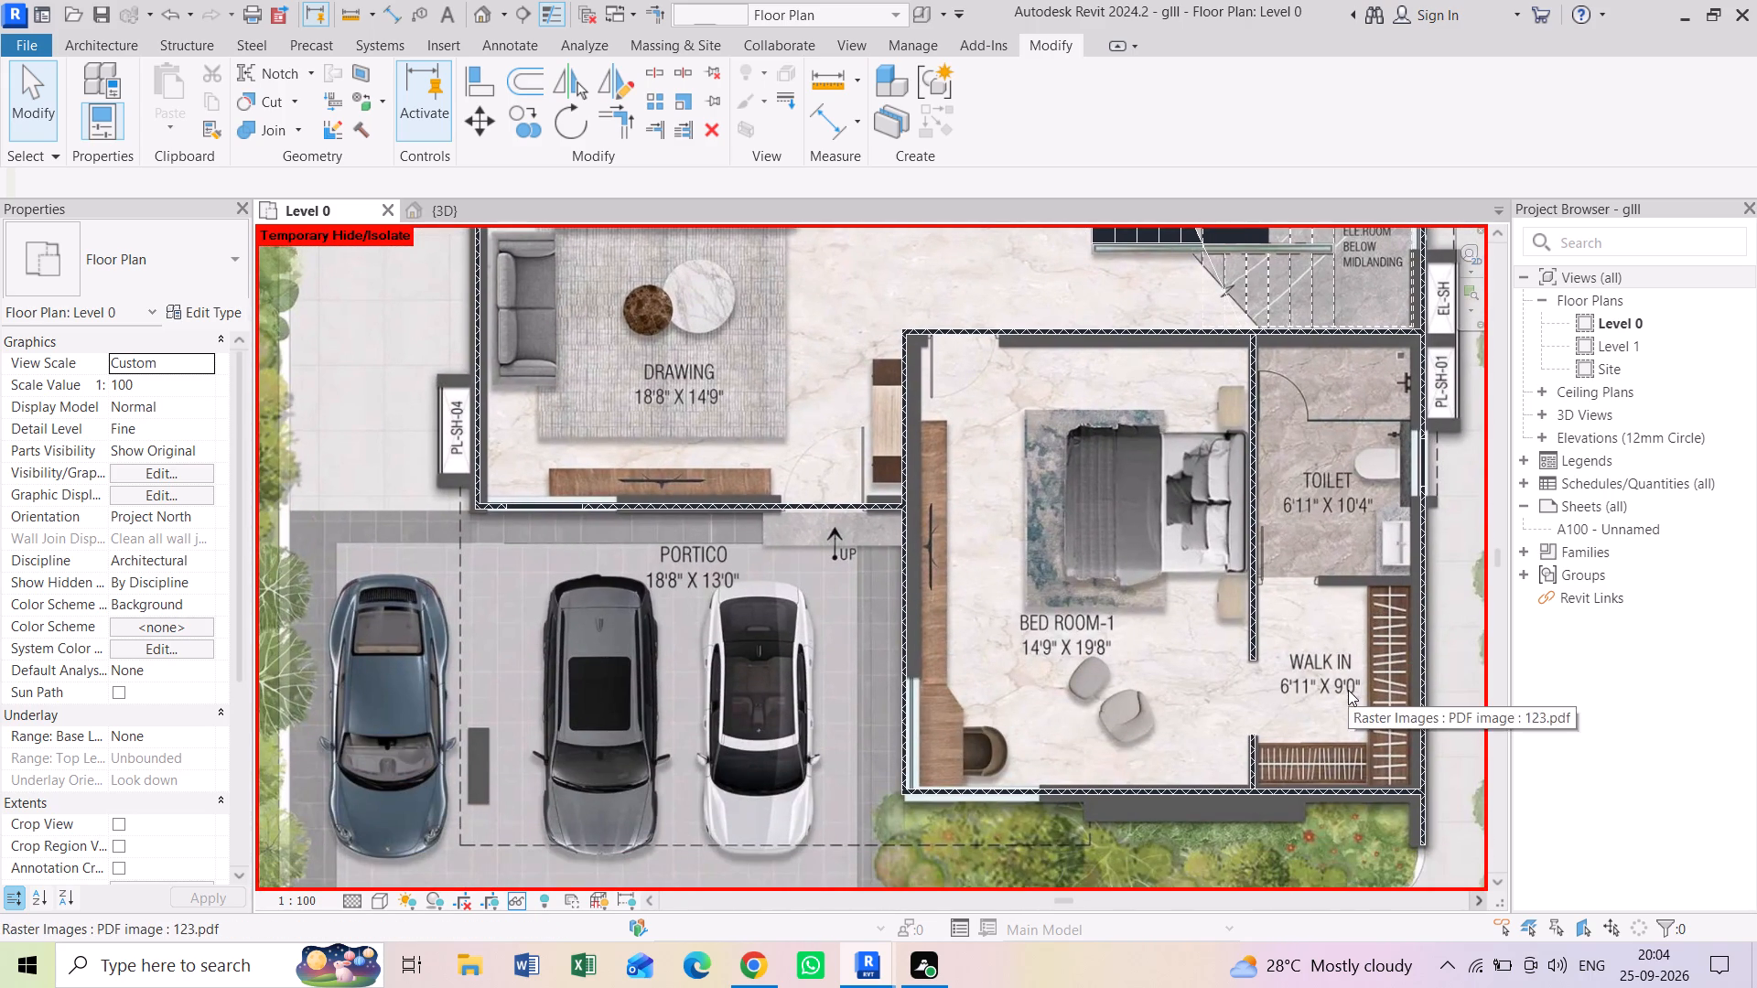
{"action": "scroll", "coordinate": [924, 789], "scroll_direction": "up", "scroll_amount": 5}
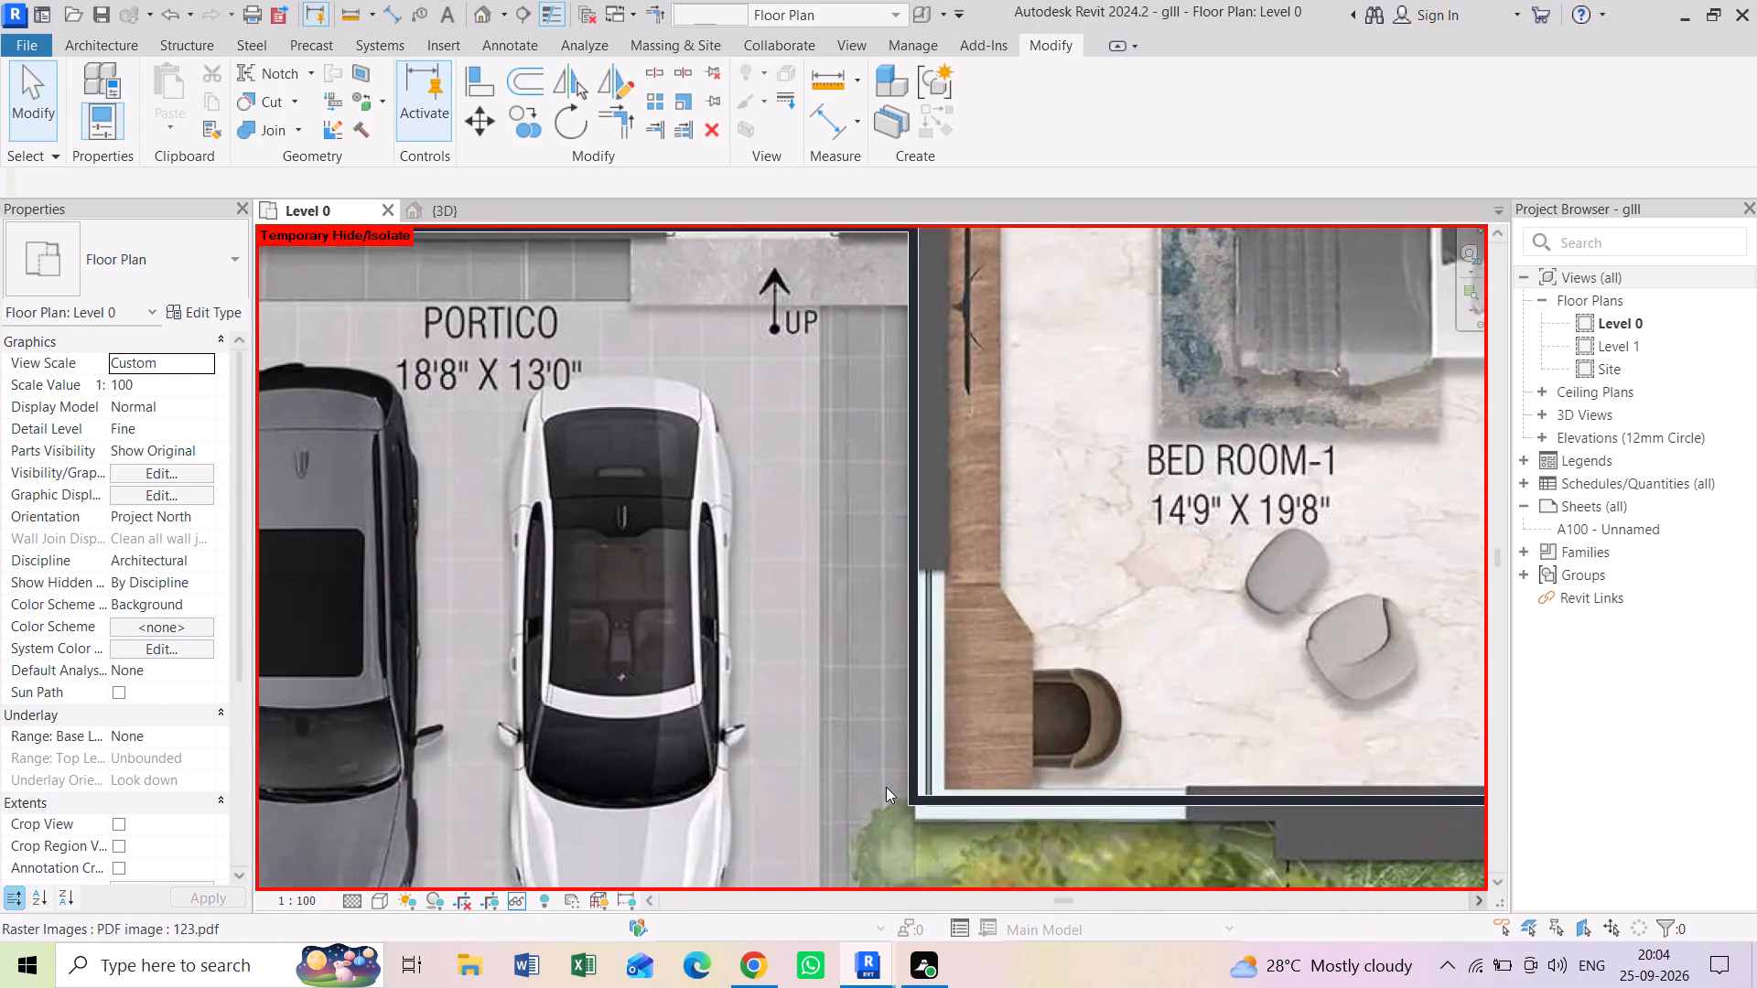
{"action": "scroll", "coordinate": [904, 786], "scroll_direction": "up", "scroll_amount": 4}
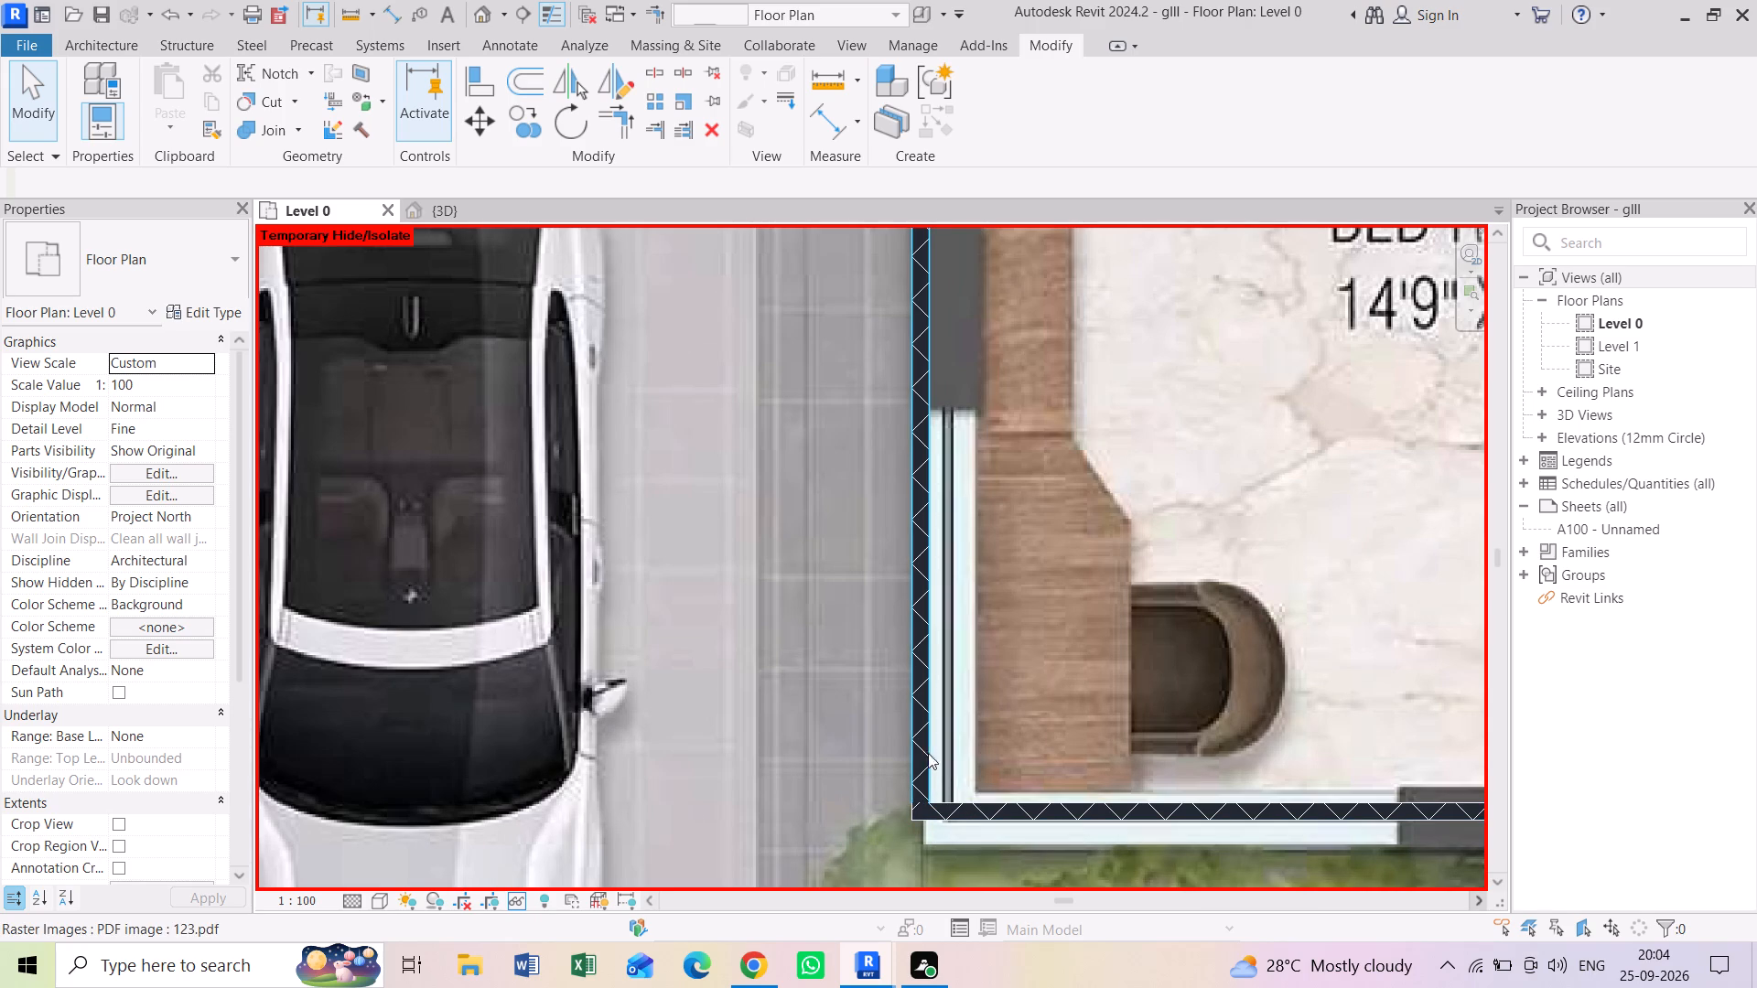
{"action": "left_click", "coordinate": [924, 747]}
{"action": "left_click", "coordinate": [942, 818]}
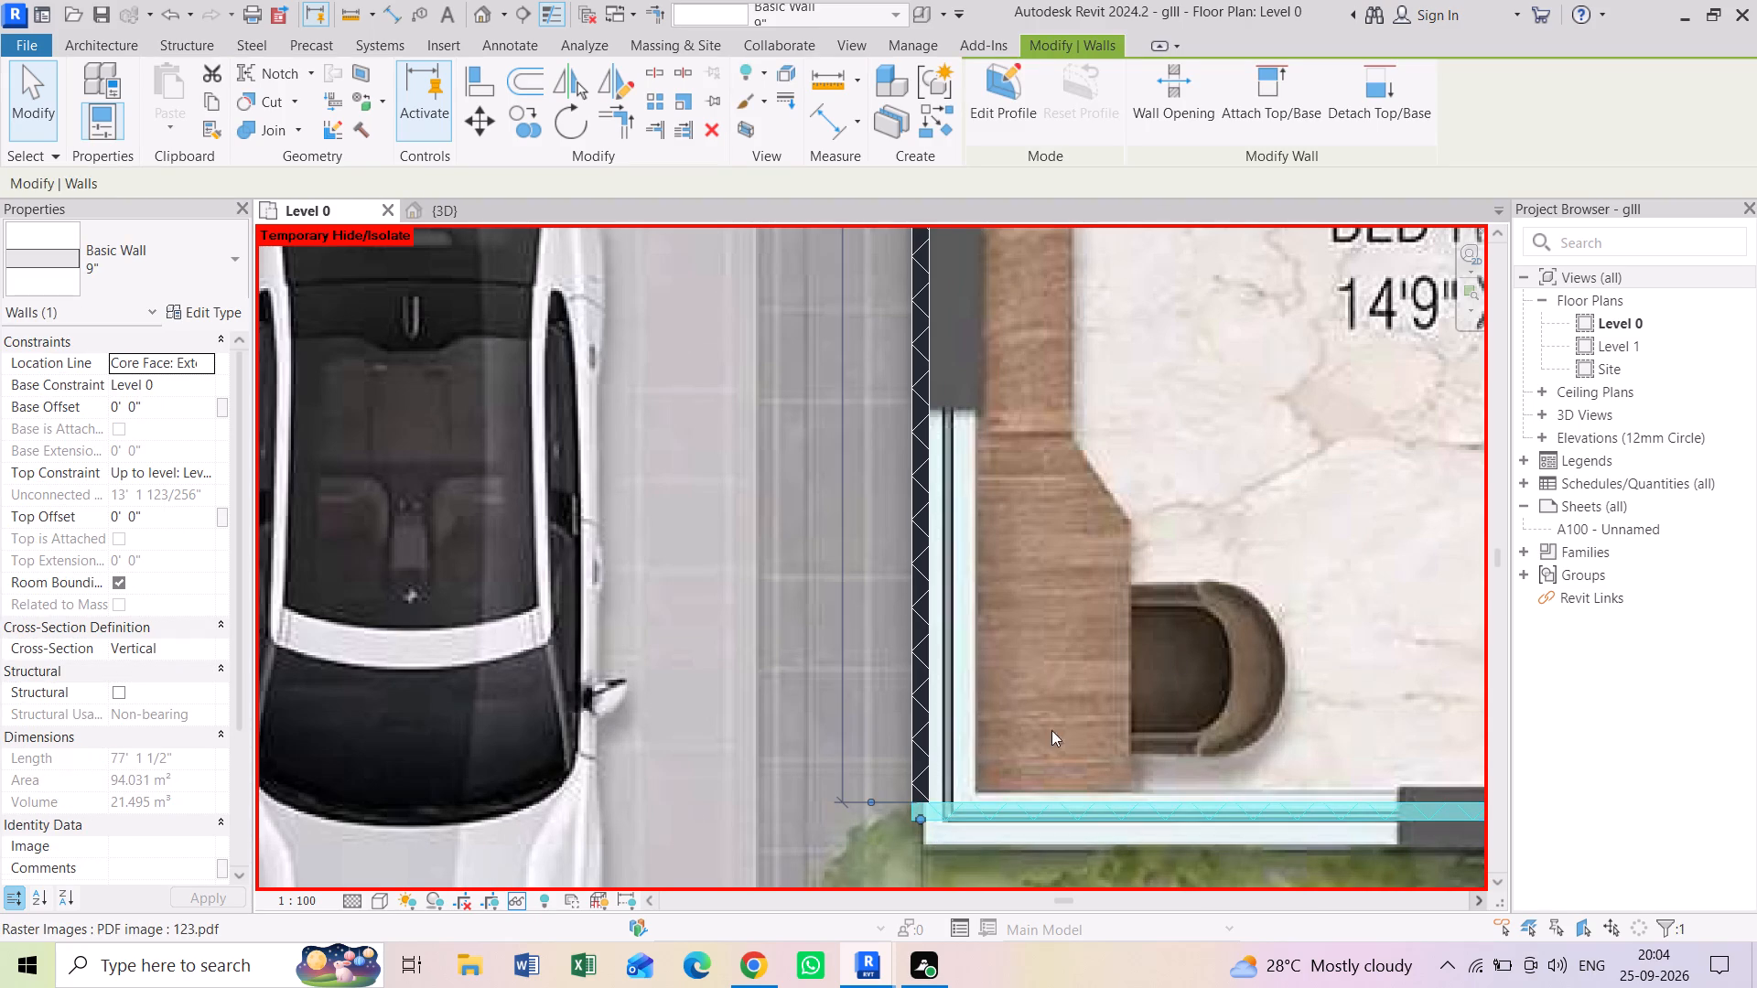
{"action": "left_click", "coordinate": [1293, 518]}
{"action": "scroll", "coordinate": [1271, 521], "scroll_direction": "down", "scroll_amount": 5}
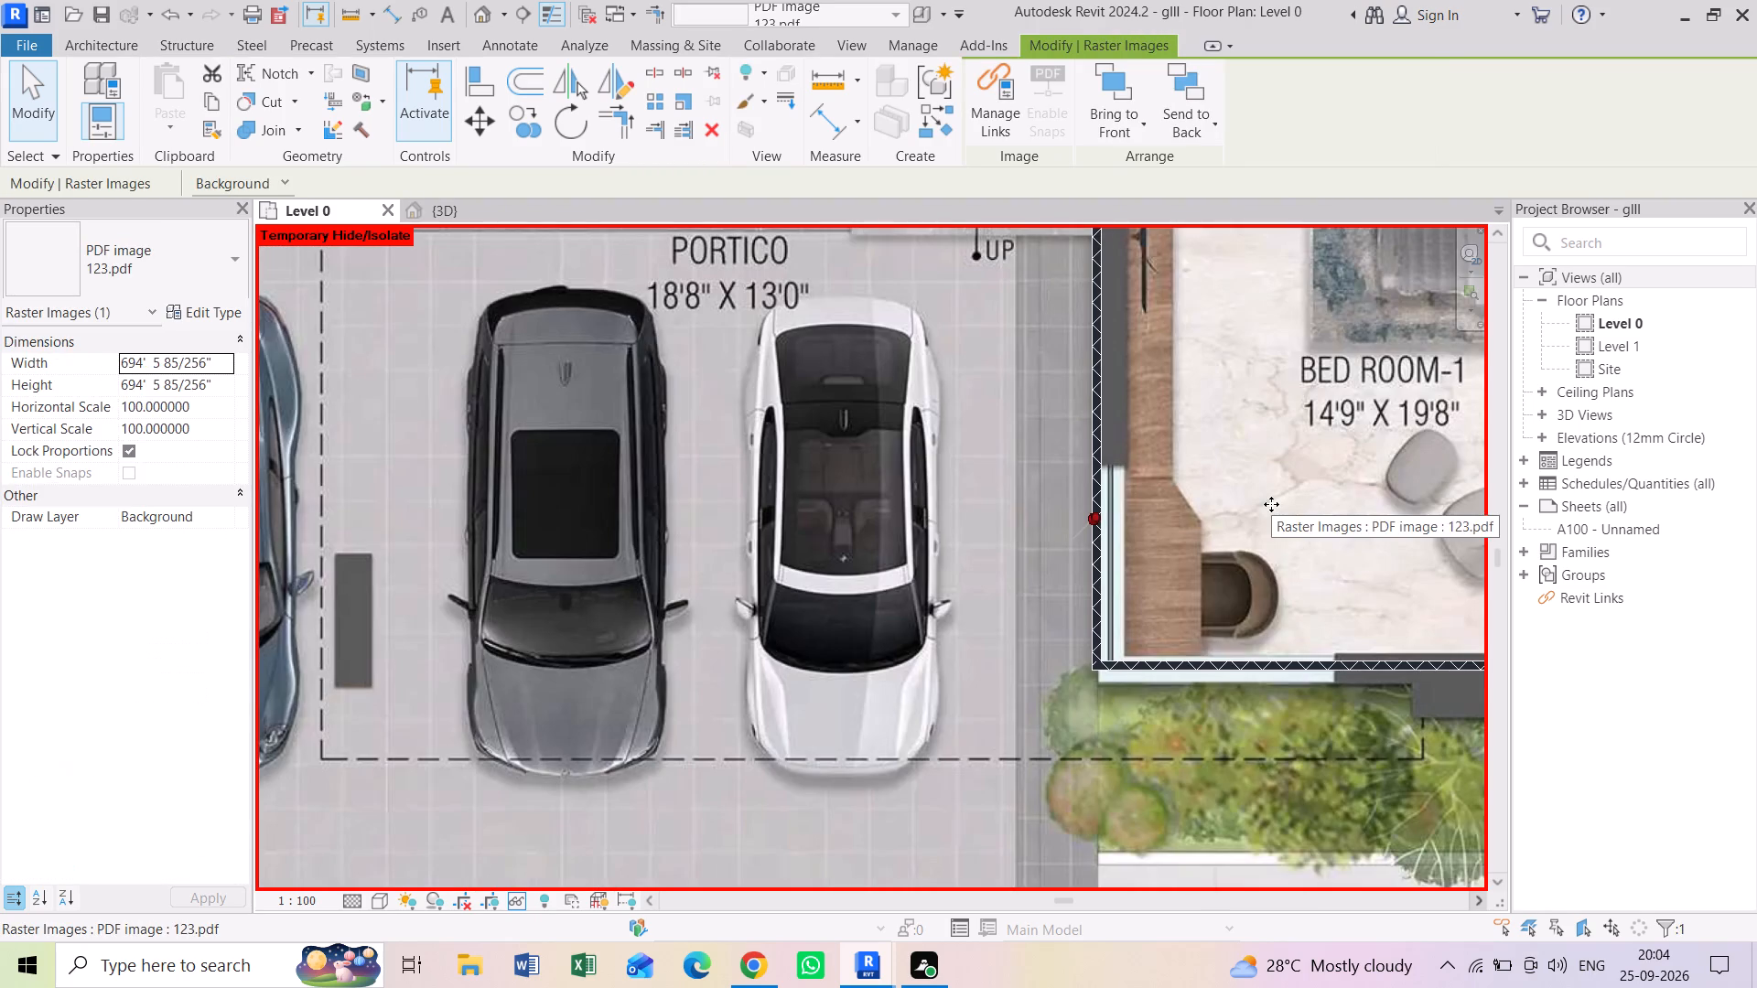
Inspect the wall between Bed Room-1 and the portico, the drawing room entrance wall and the bedroom door corner.
{"action": "middle_click_drag", "start_coordinate": [1265, 521], "coordinate": [1223, 662]}
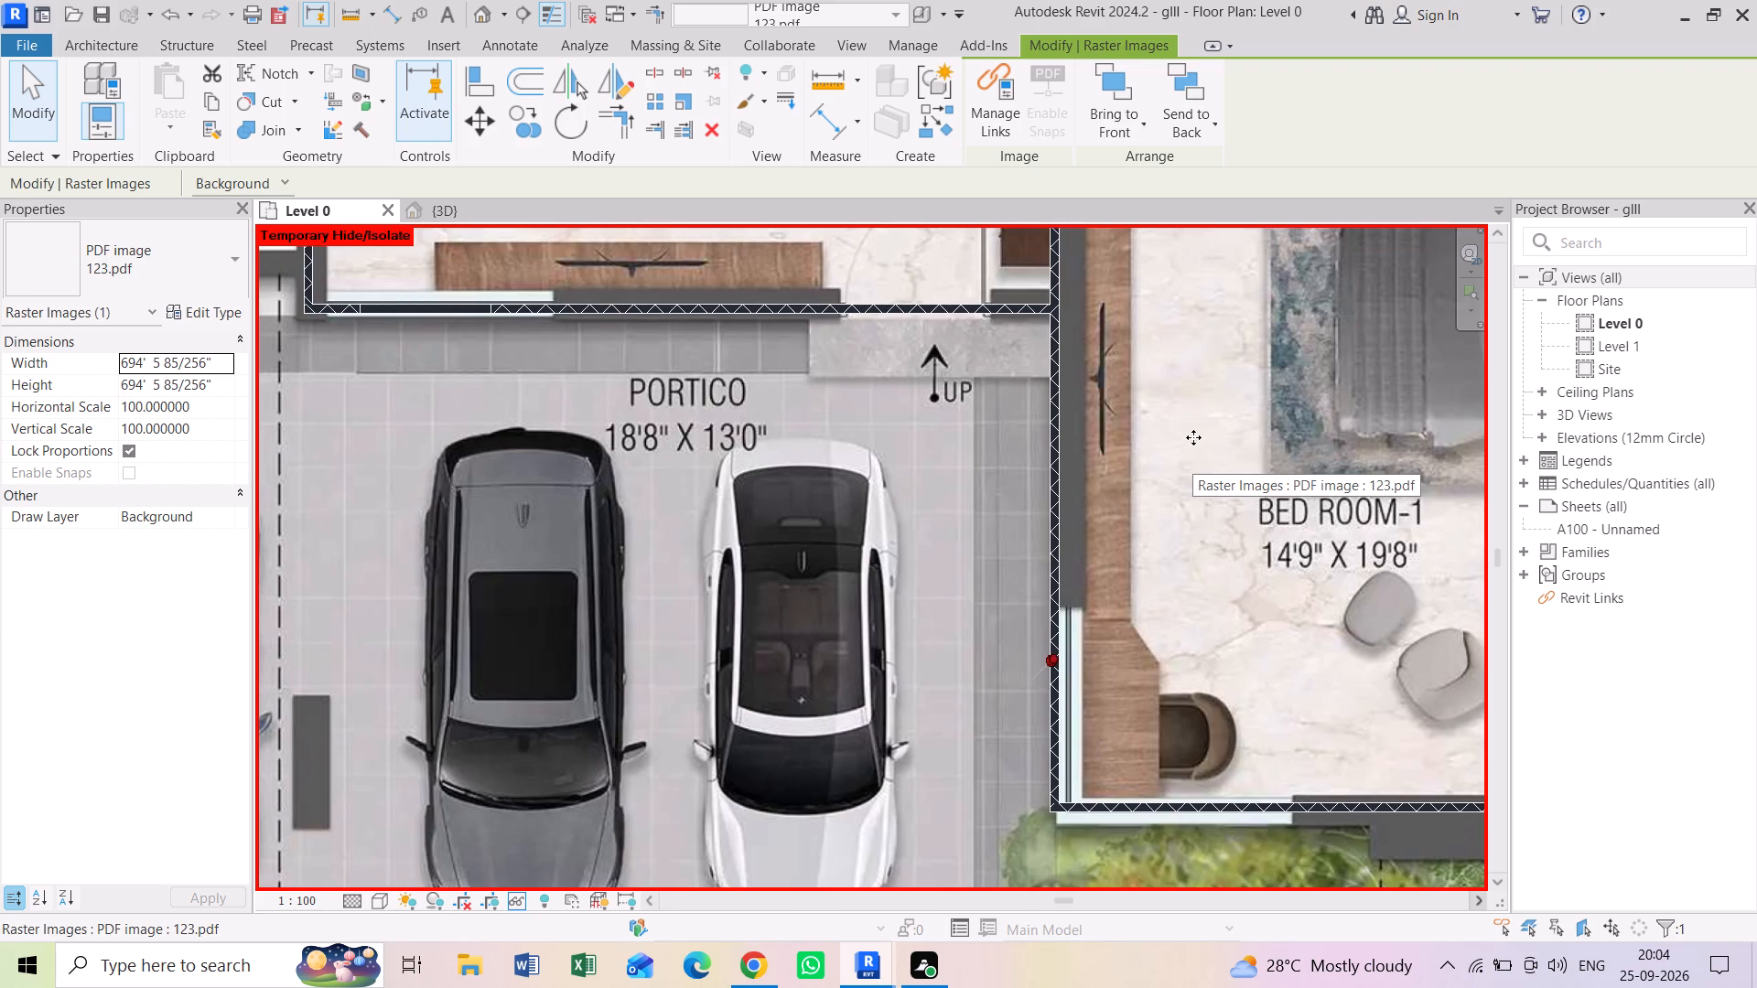
{"action": "middle_click_drag", "start_coordinate": [1192, 452], "coordinate": [1194, 690]}
{"action": "middle_click_drag", "start_coordinate": [1214, 441], "coordinate": [1222, 606]}
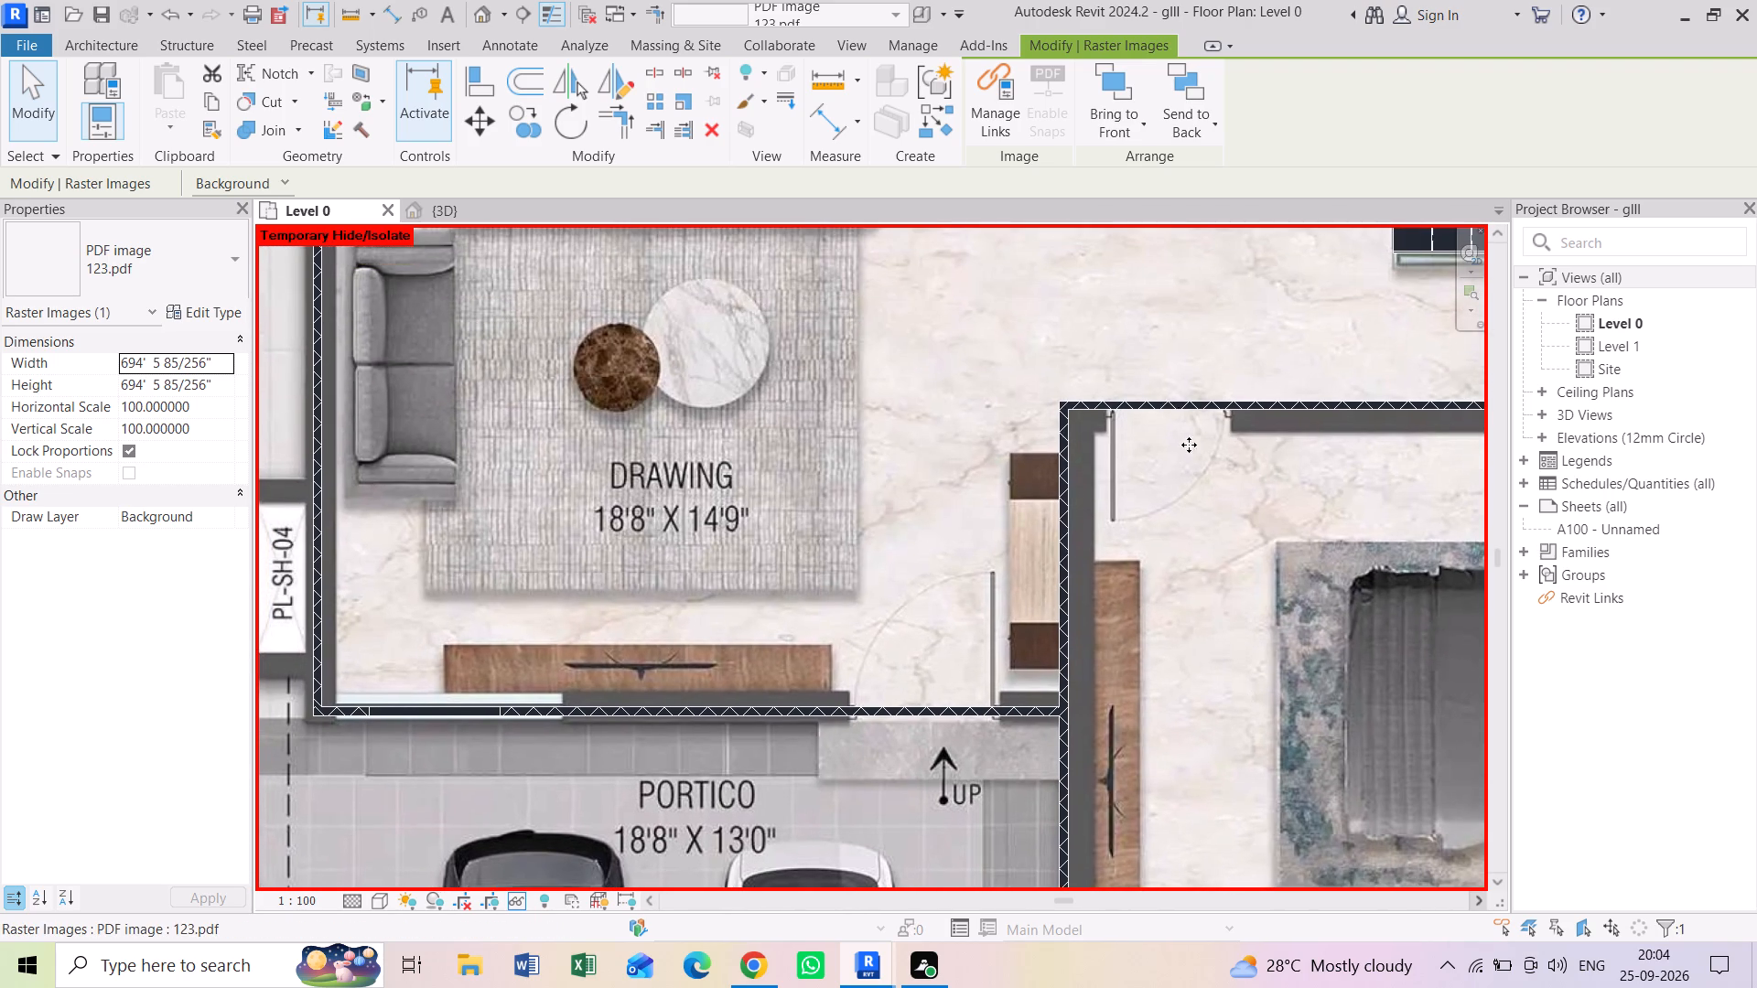
{"action": "middle_click_drag", "start_coordinate": [1183, 424], "coordinate": [1203, 705]}
{"action": "middle_click_drag", "start_coordinate": [1209, 385], "coordinate": [1209, 482]}
{"action": "middle_click_drag", "start_coordinate": [1213, 620], "coordinate": [1240, 467]}
{"action": "scroll", "coordinate": [1179, 671], "scroll_direction": "up", "scroll_amount": 3}
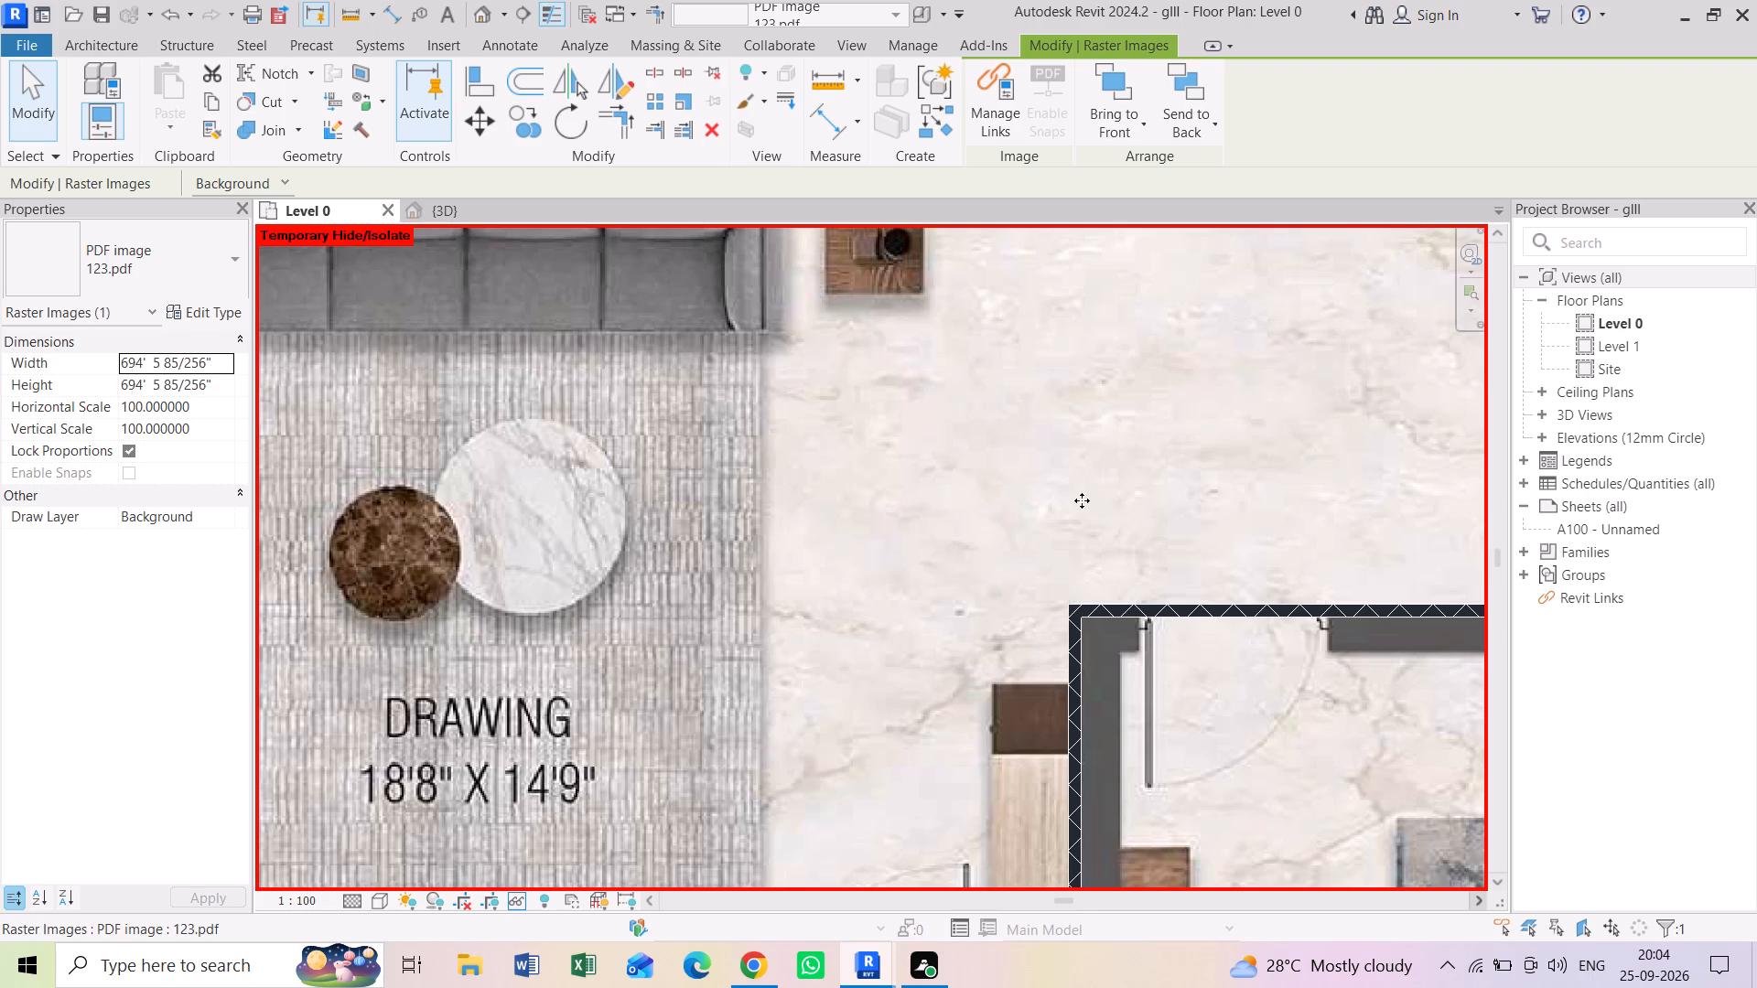
{"action": "left_click", "coordinate": [1081, 499]}
{"action": "left_click", "coordinate": [88, 649]}
{"action": "scroll", "coordinate": [1277, 469], "scroll_direction": "down", "scroll_amount": 1}
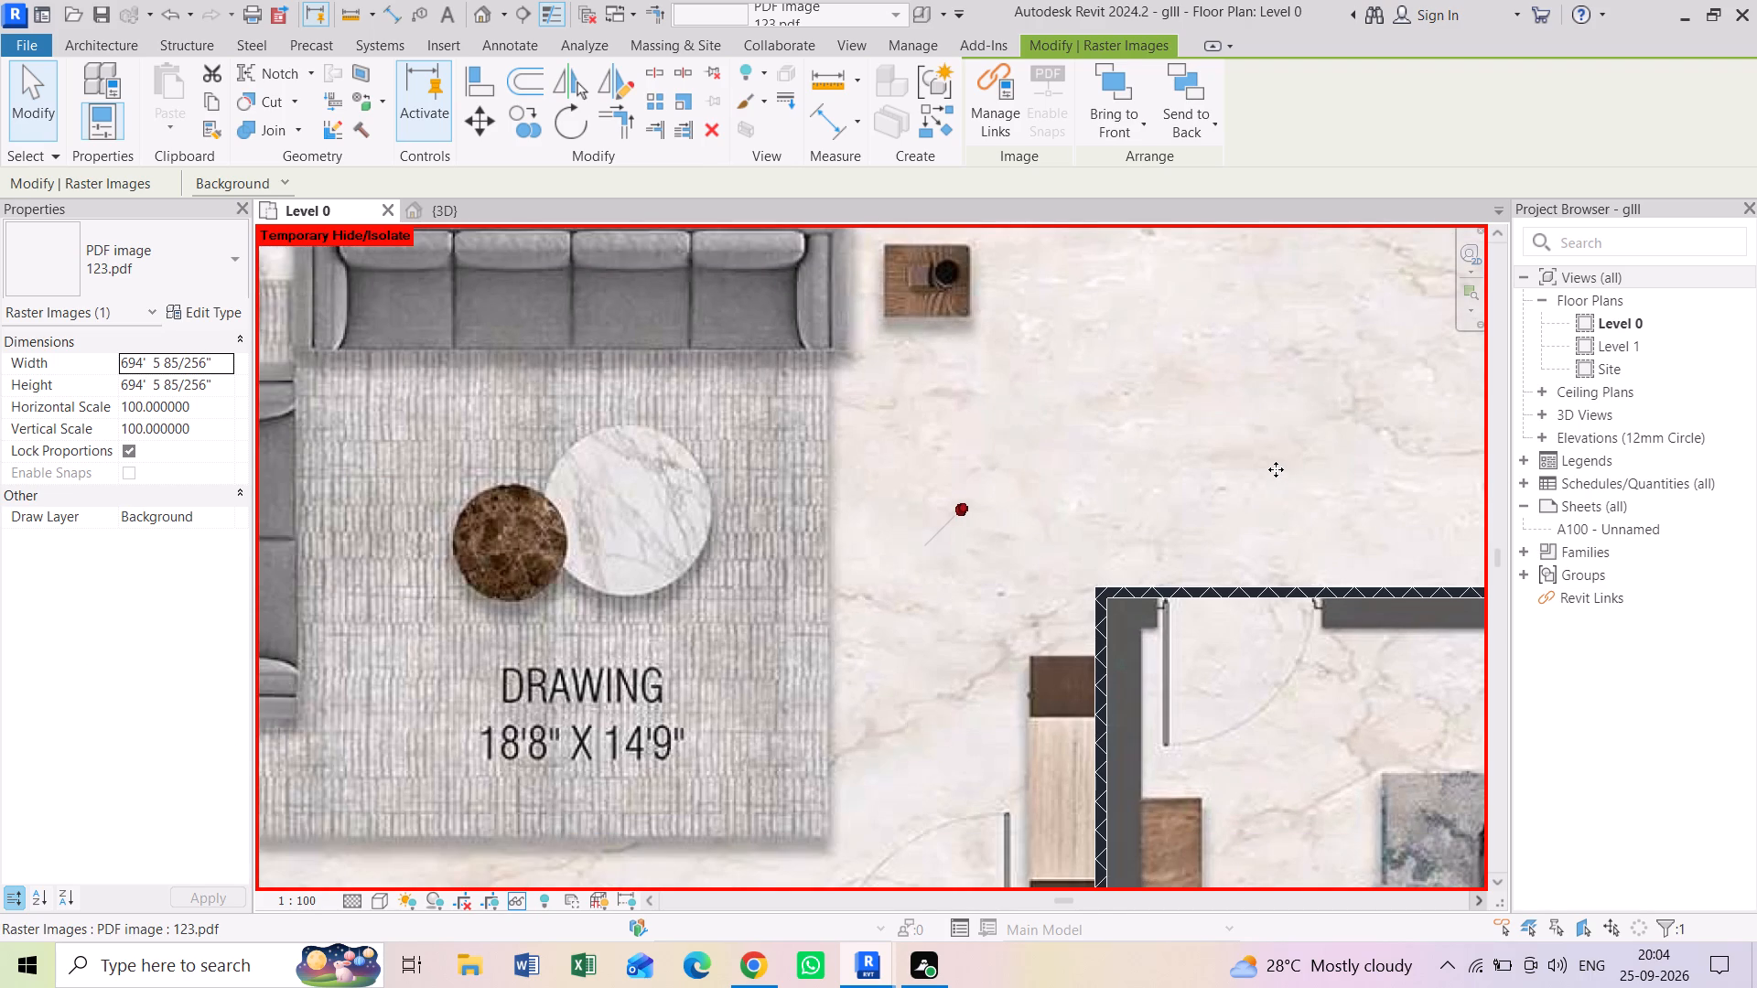
{"action": "scroll", "coordinate": [1219, 481], "scroll_direction": "down", "scroll_amount": 3}
{"action": "scroll", "coordinate": [1219, 481], "scroll_direction": "up", "scroll_amount": 3}
{"action": "scroll", "coordinate": [1219, 481], "scroll_direction": "down", "scroll_amount": 1}
Check the wall between the drawing and living rooms and the deck-side wall up to kitchen/dining against the floor plan.
{"action": "middle_click_drag", "start_coordinate": [1207, 378], "coordinate": [1207, 541]}
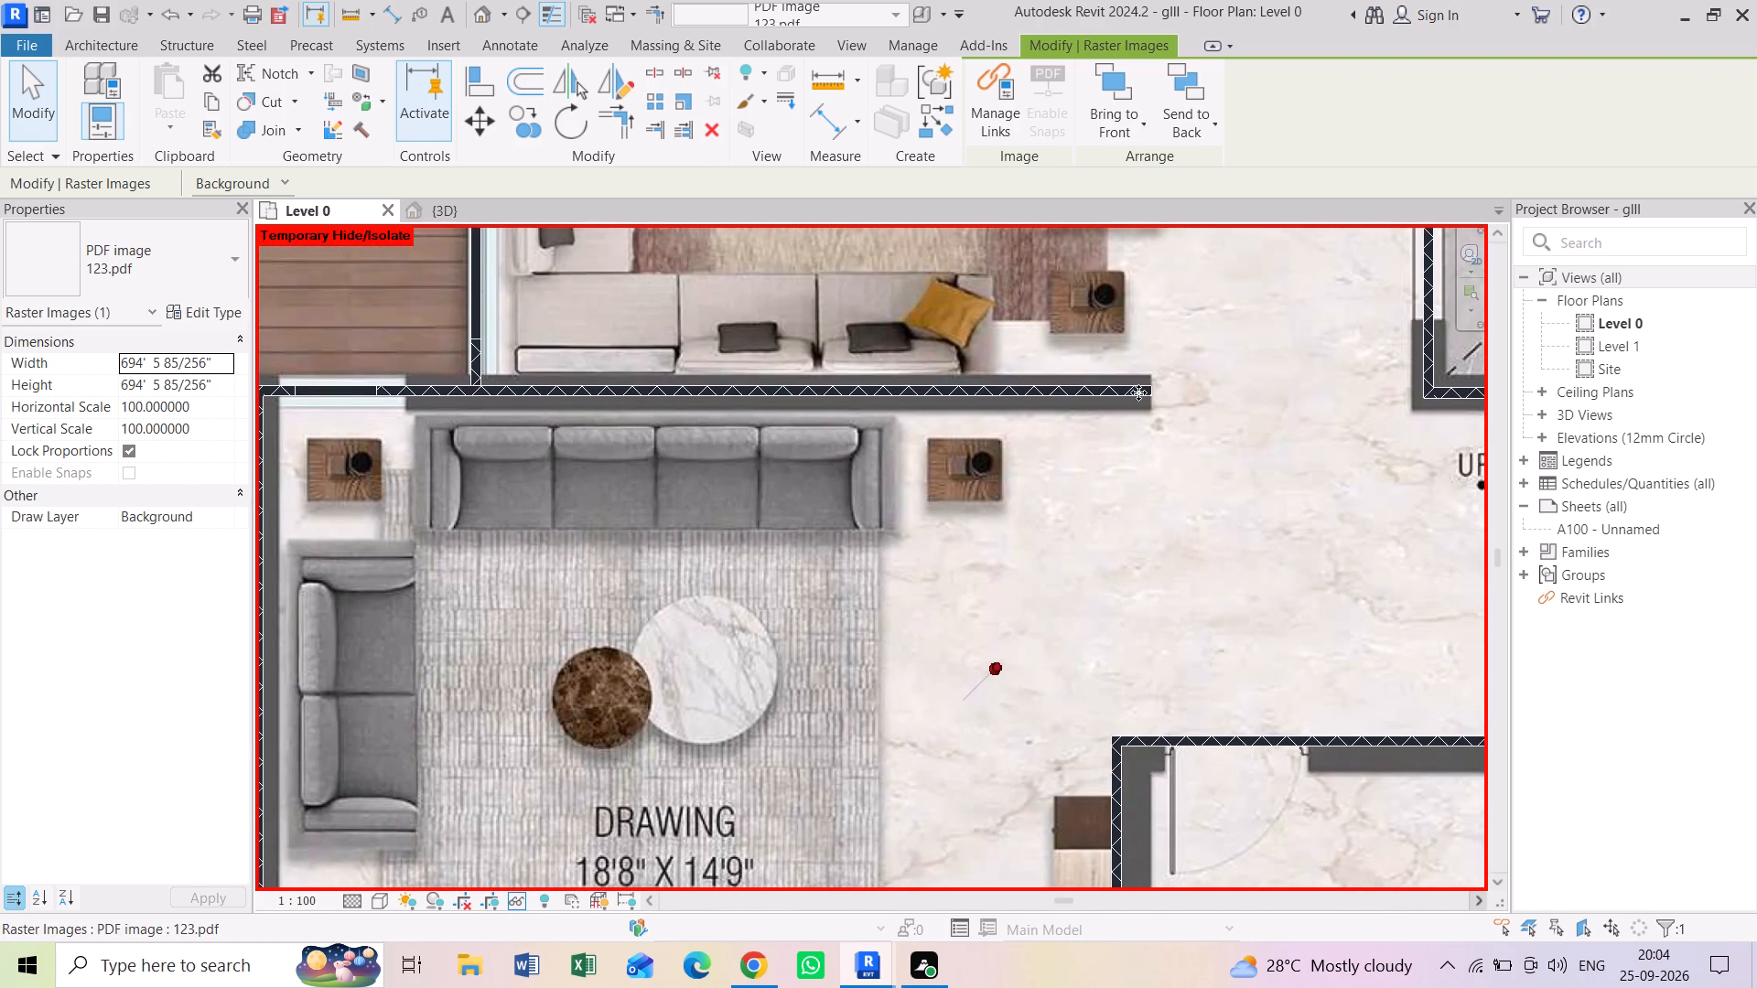
{"action": "scroll", "coordinate": [1145, 397], "scroll_direction": "down", "scroll_amount": 2}
{"action": "middle_click_drag", "start_coordinate": [1173, 467], "coordinate": [1223, 668]}
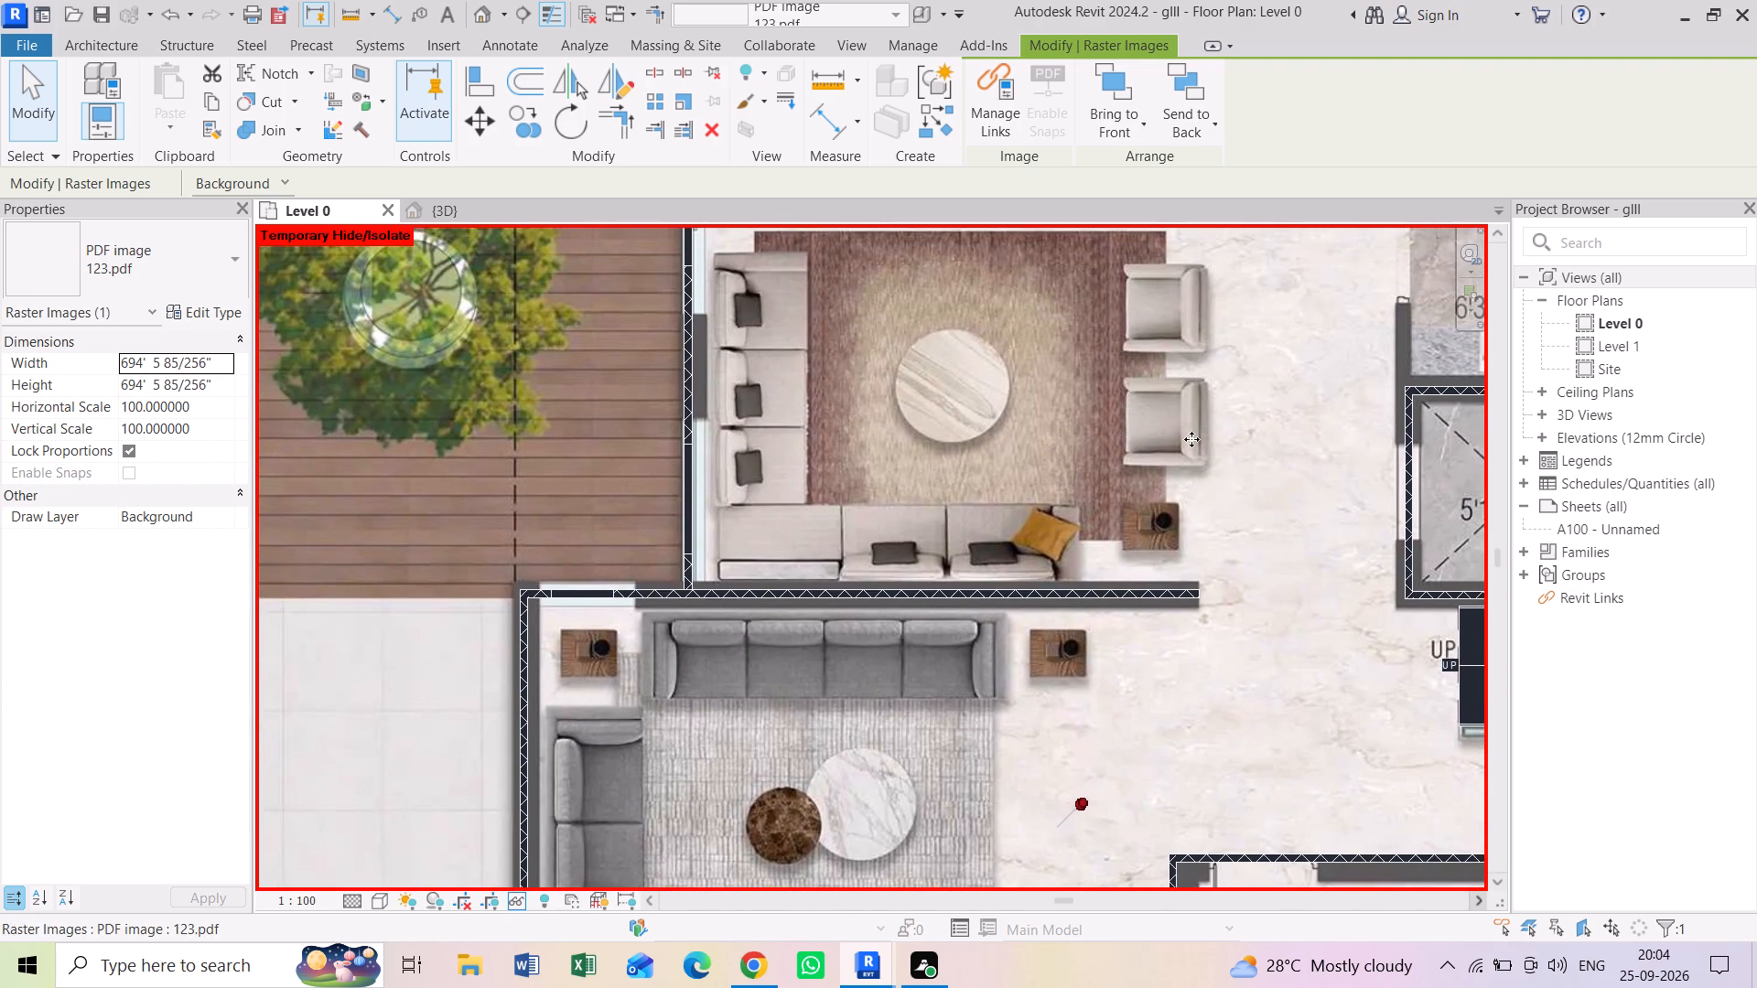
{"action": "middle_click_drag", "start_coordinate": [1192, 453], "coordinate": [1159, 647]}
{"action": "middle_click_drag", "start_coordinate": [1145, 337], "coordinate": [1245, 552]}
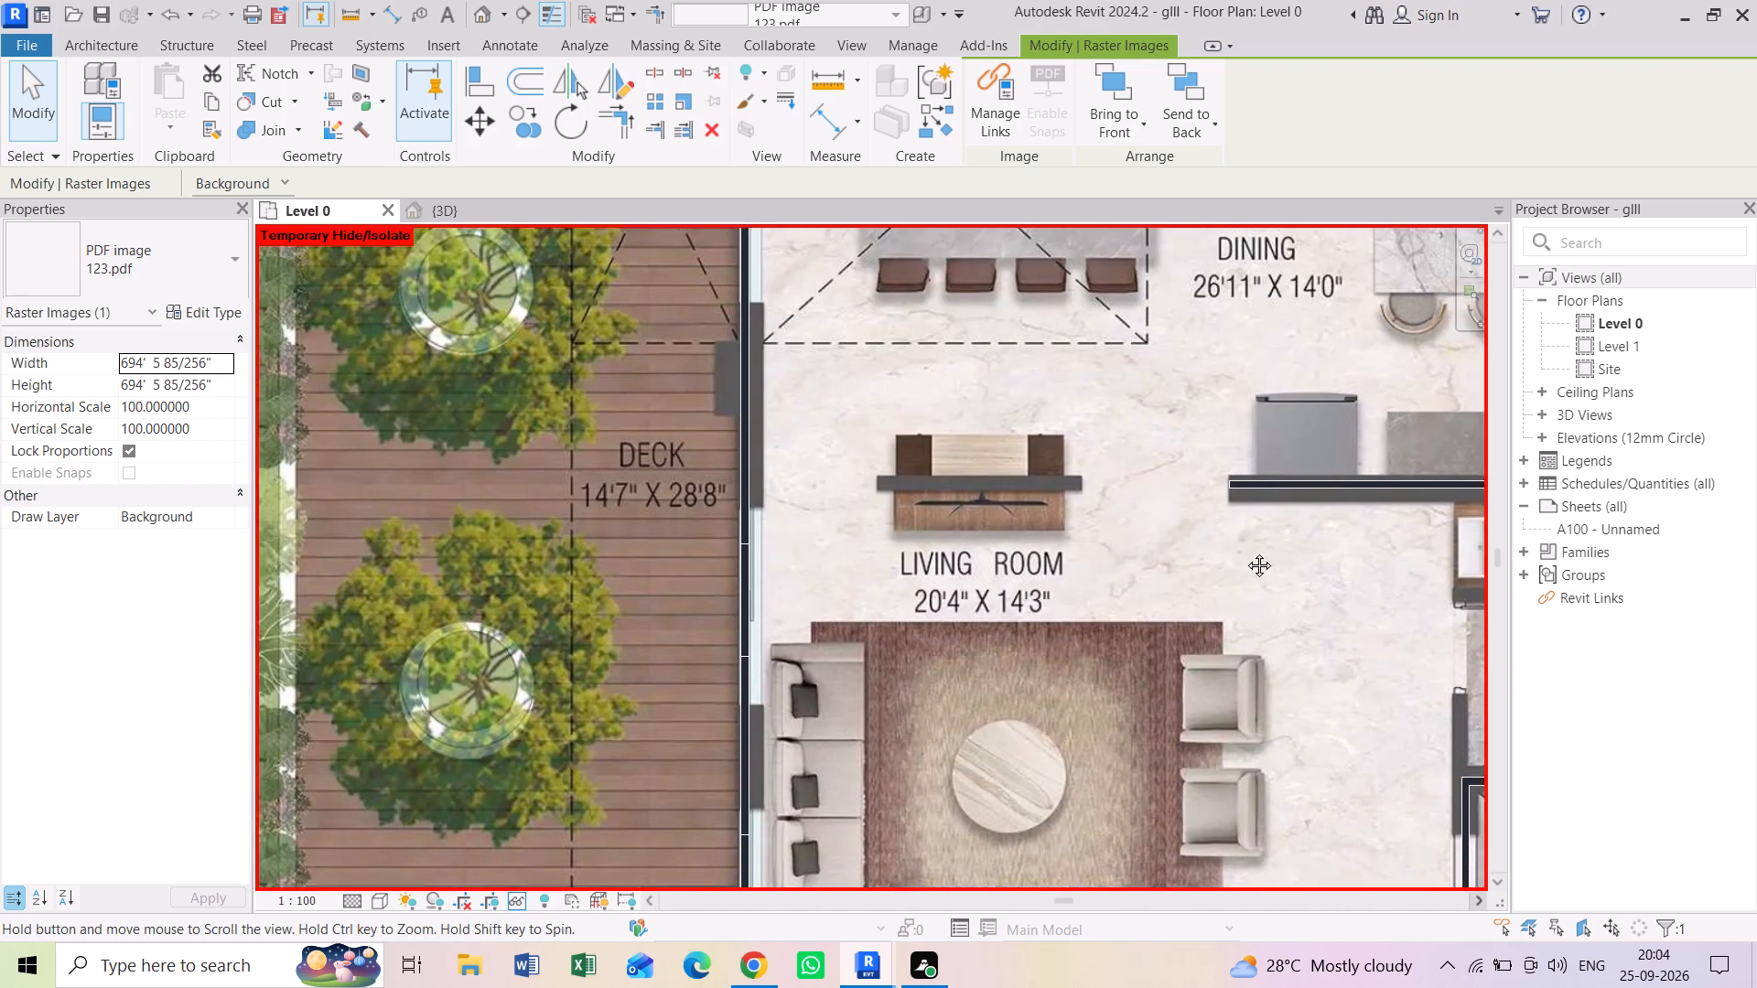
{"action": "middle_click_drag", "start_coordinate": [1245, 552], "coordinate": [1252, 561]}
{"action": "middle_click_drag", "start_coordinate": [1139, 435], "coordinate": [1232, 693]}
{"action": "scroll", "coordinate": [1232, 693], "scroll_direction": "down", "scroll_amount": 1}
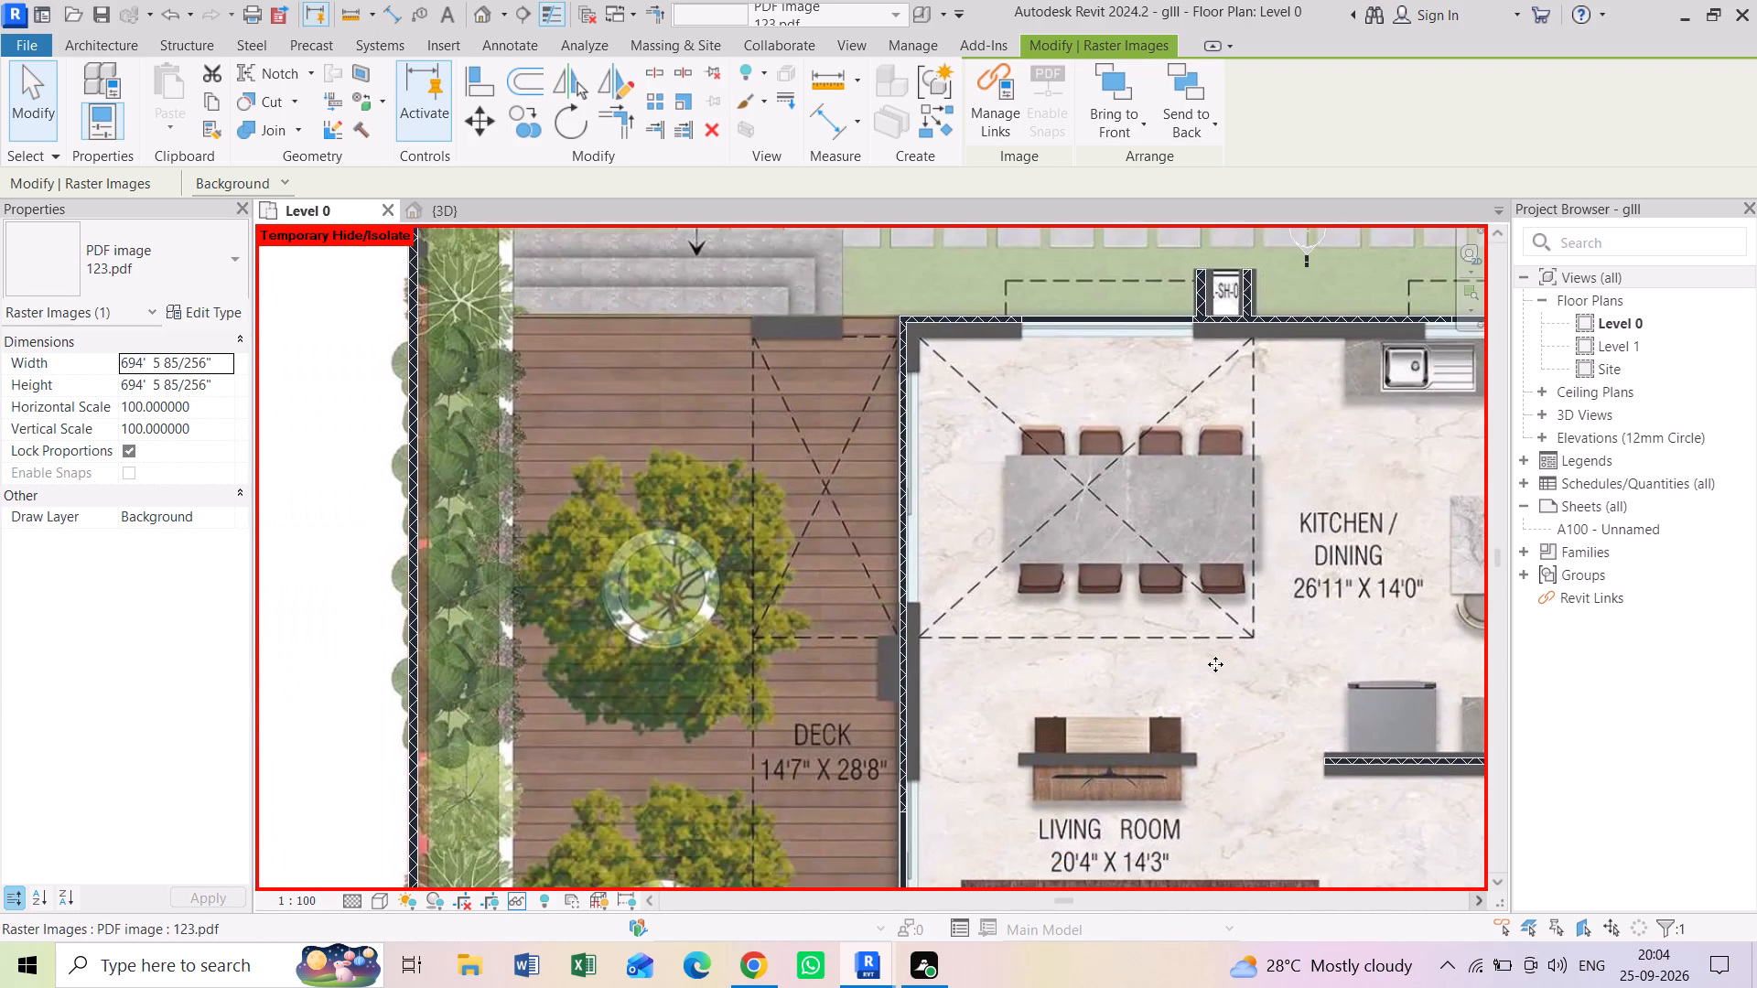
{"action": "scroll", "coordinate": [1215, 664], "scroll_direction": "down", "scroll_amount": 1}
Deselect the floor plan image and review the overall ground floor walls and the compound wall around the plot.
{"action": "left_click", "coordinate": [414, 469]}
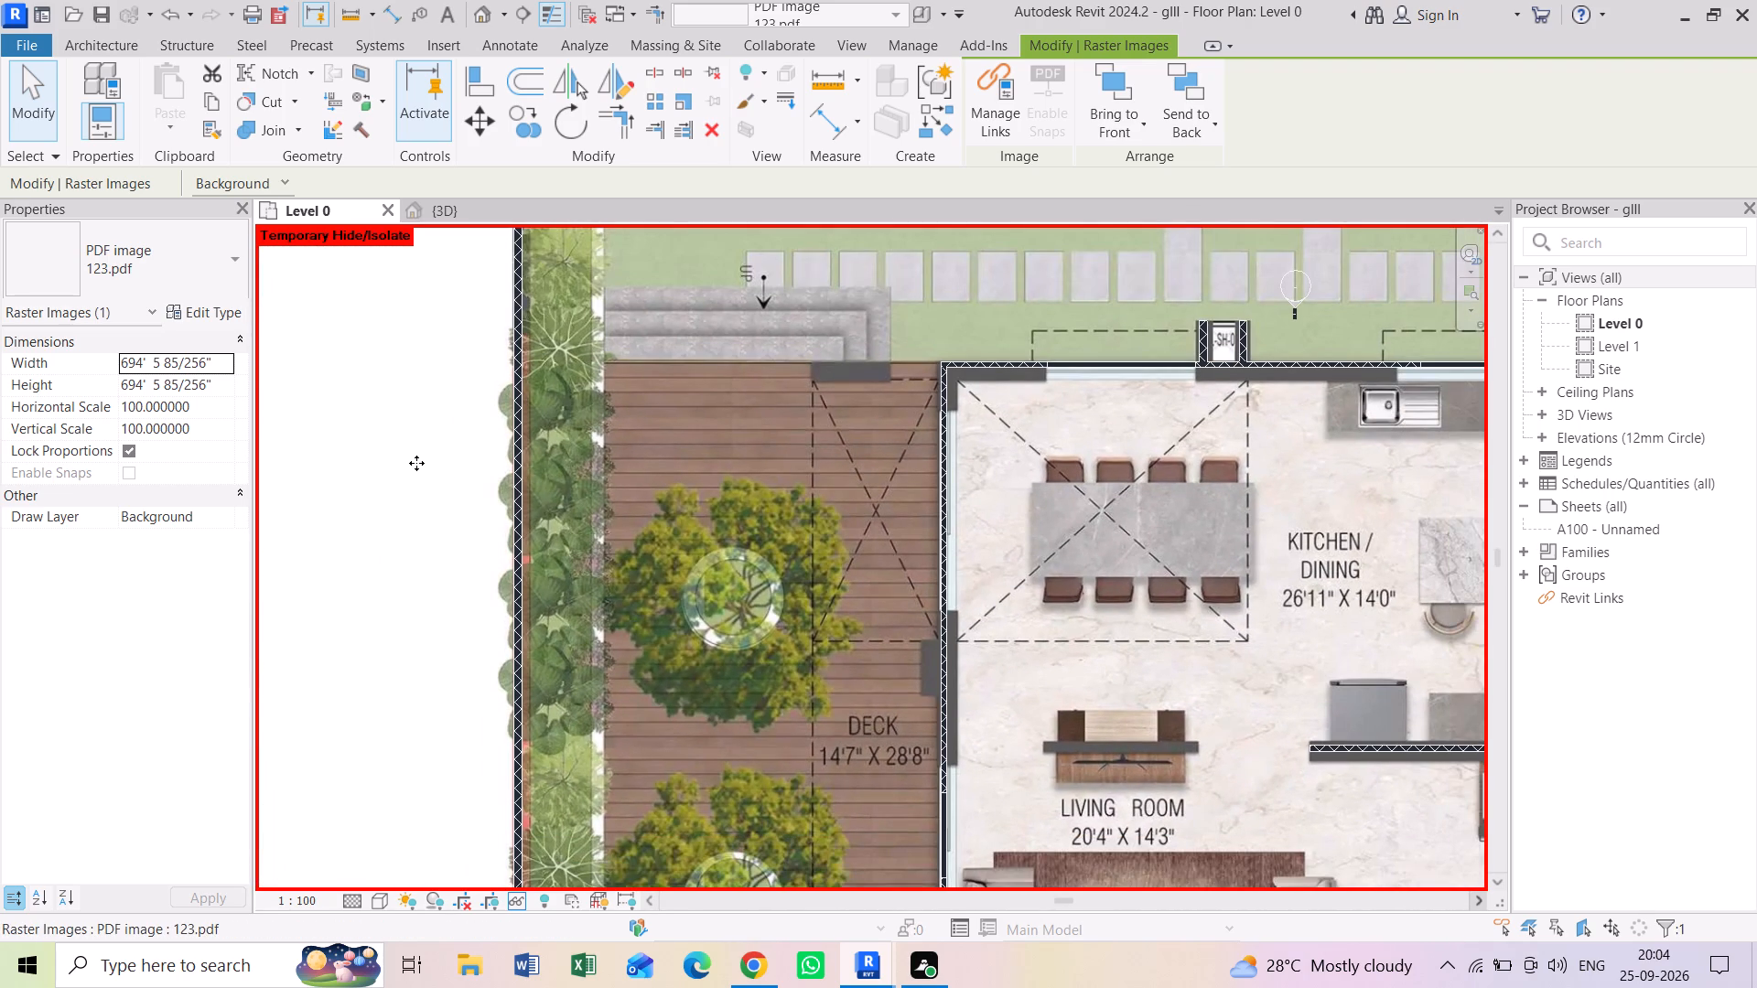
{"action": "scroll", "coordinate": [416, 463], "scroll_direction": "down", "scroll_amount": 7}
{"action": "middle_click_drag", "start_coordinate": [370, 488], "coordinate": [523, 499]}
{"action": "left_click", "coordinate": [393, 491]}
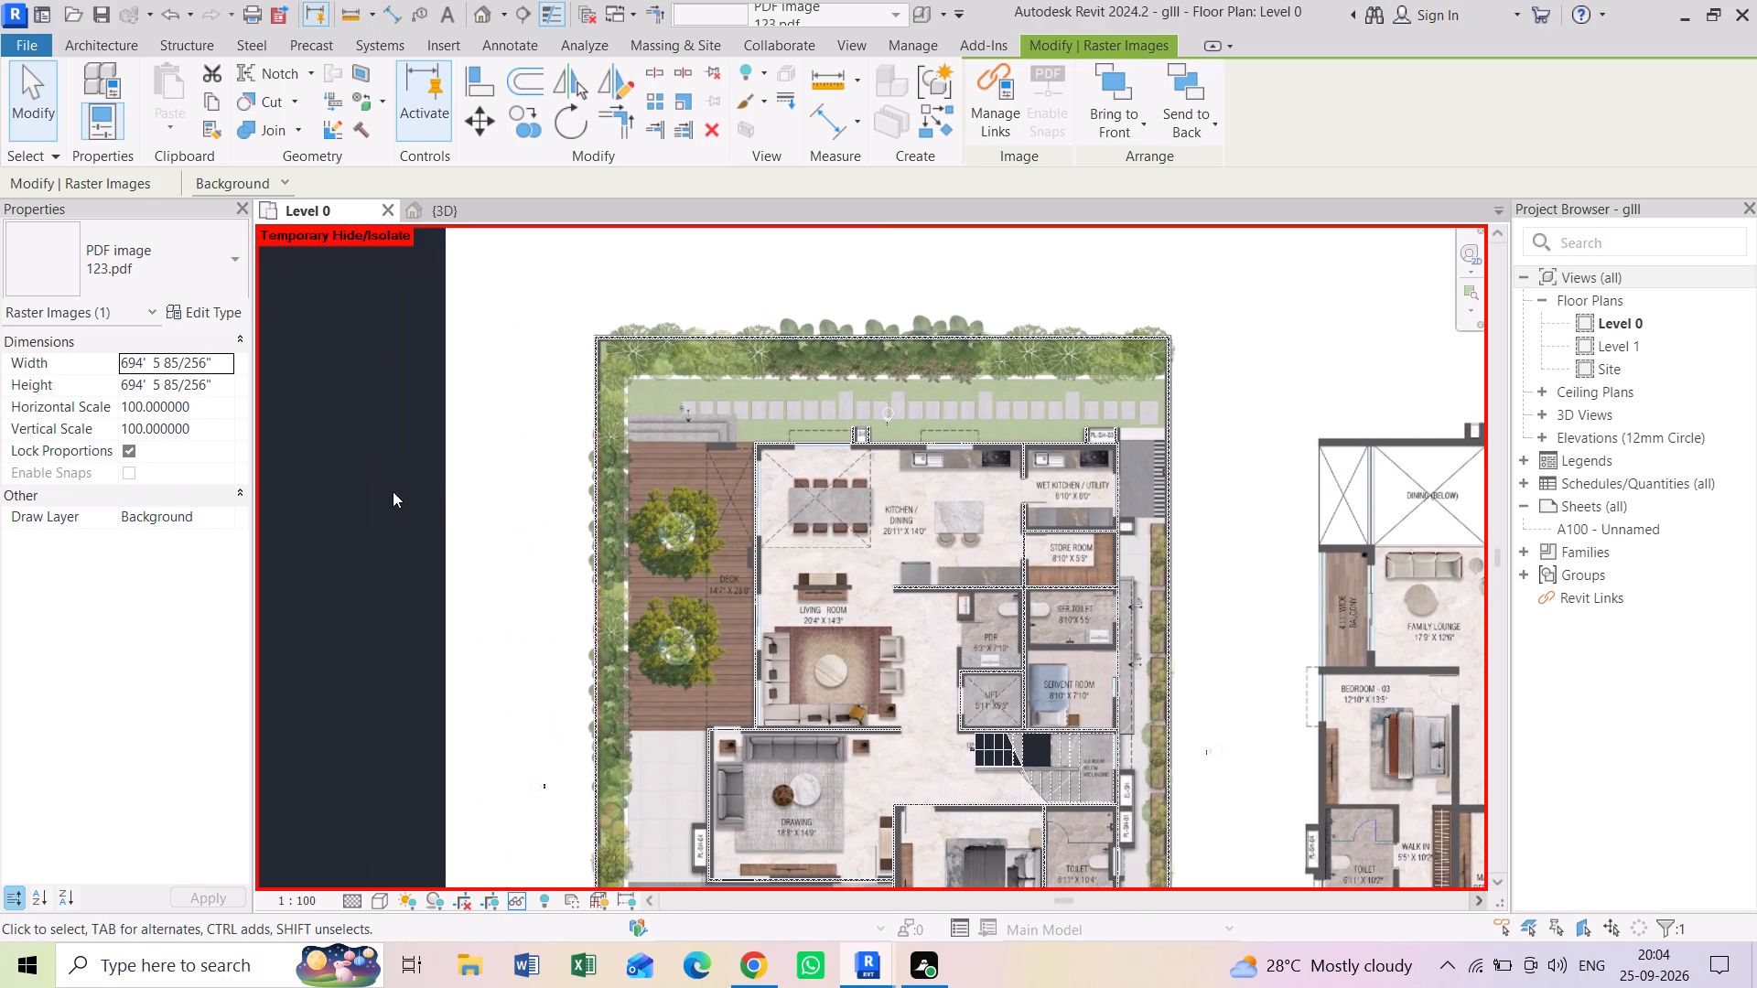
{"action": "middle_click_drag", "start_coordinate": [1465, 710], "coordinate": [1459, 646]}
{"action": "middle_click_drag", "start_coordinate": [1209, 698], "coordinate": [1209, 699]}
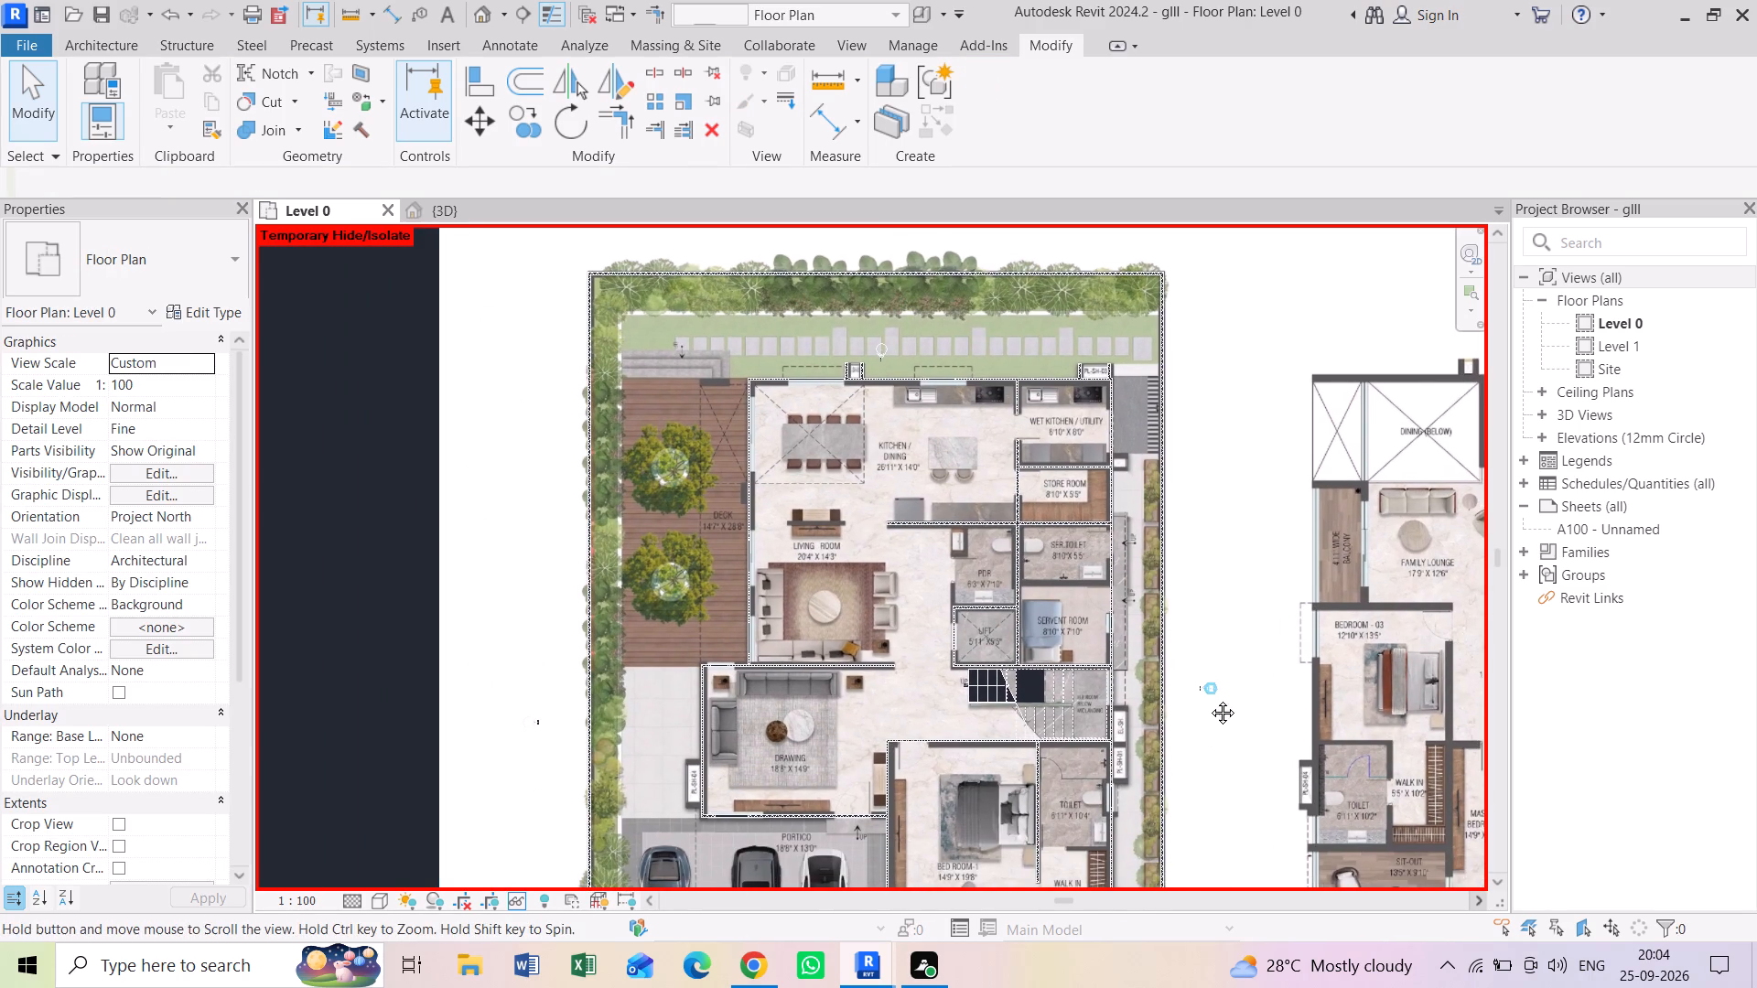
{"action": "middle_click_drag", "start_coordinate": [1209, 699], "coordinate": [1225, 655]}
{"action": "scroll", "coordinate": [1223, 660], "scroll_direction": "up", "scroll_amount": 4}
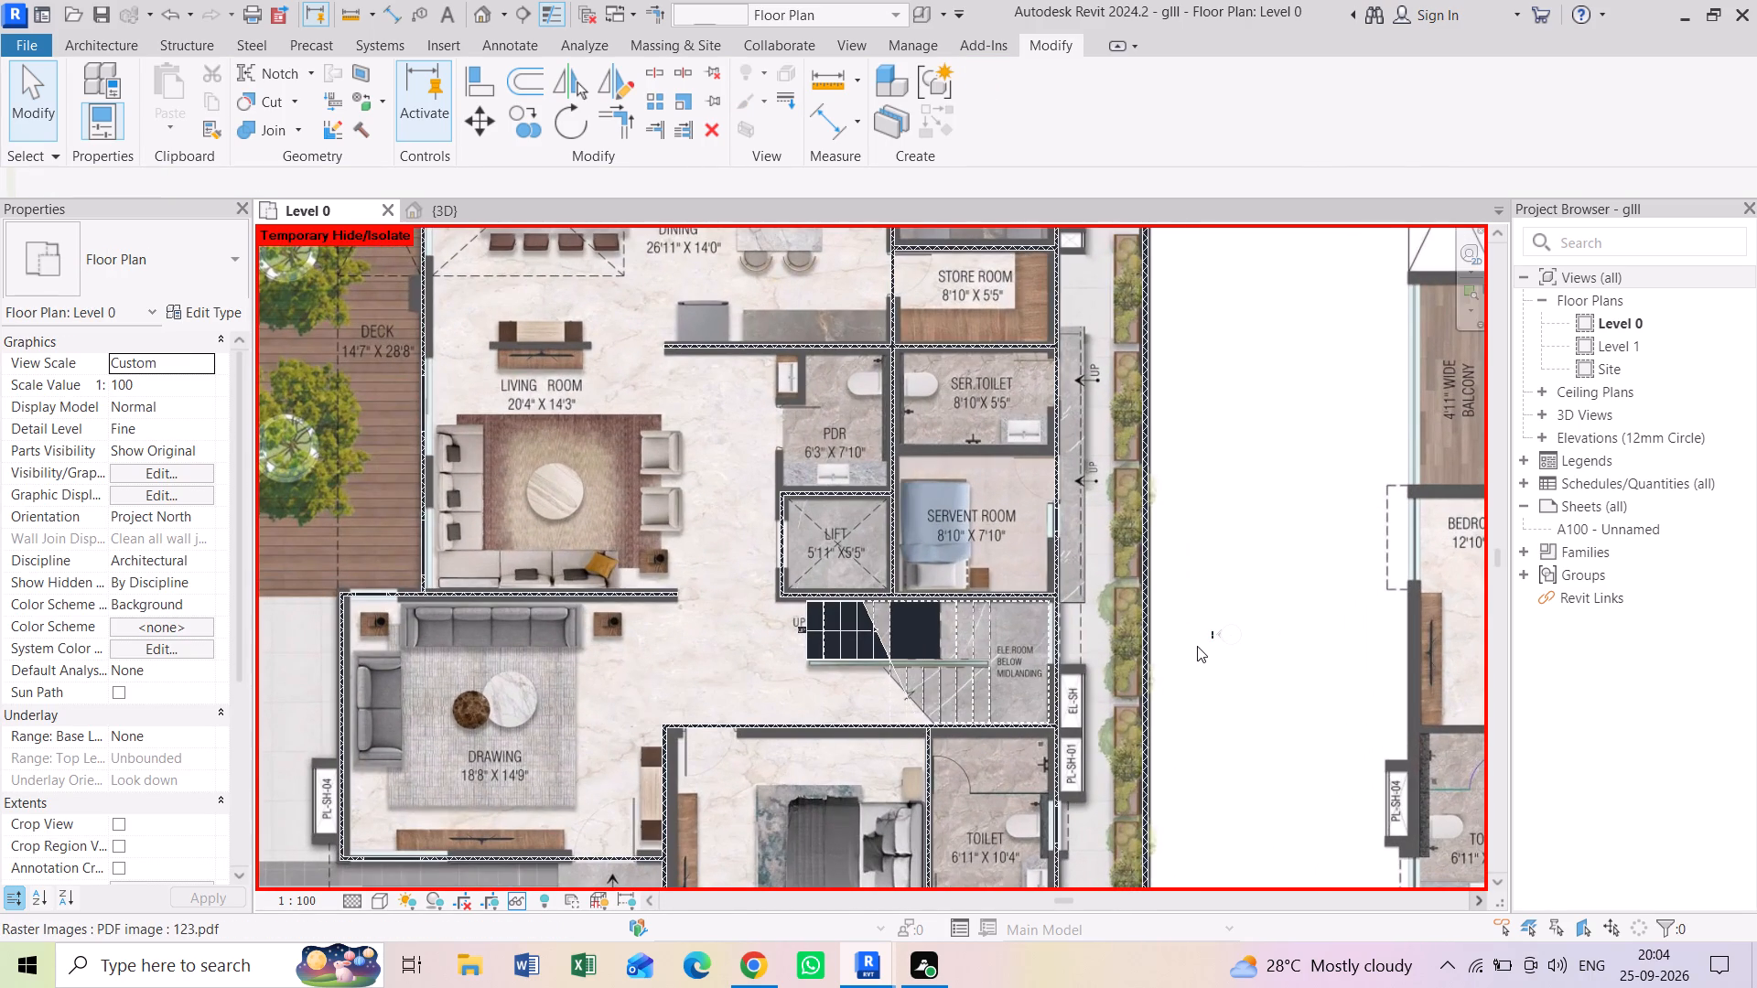
Save the project and open the North elevation view.
{"action": "left_click", "coordinate": [1533, 431]}
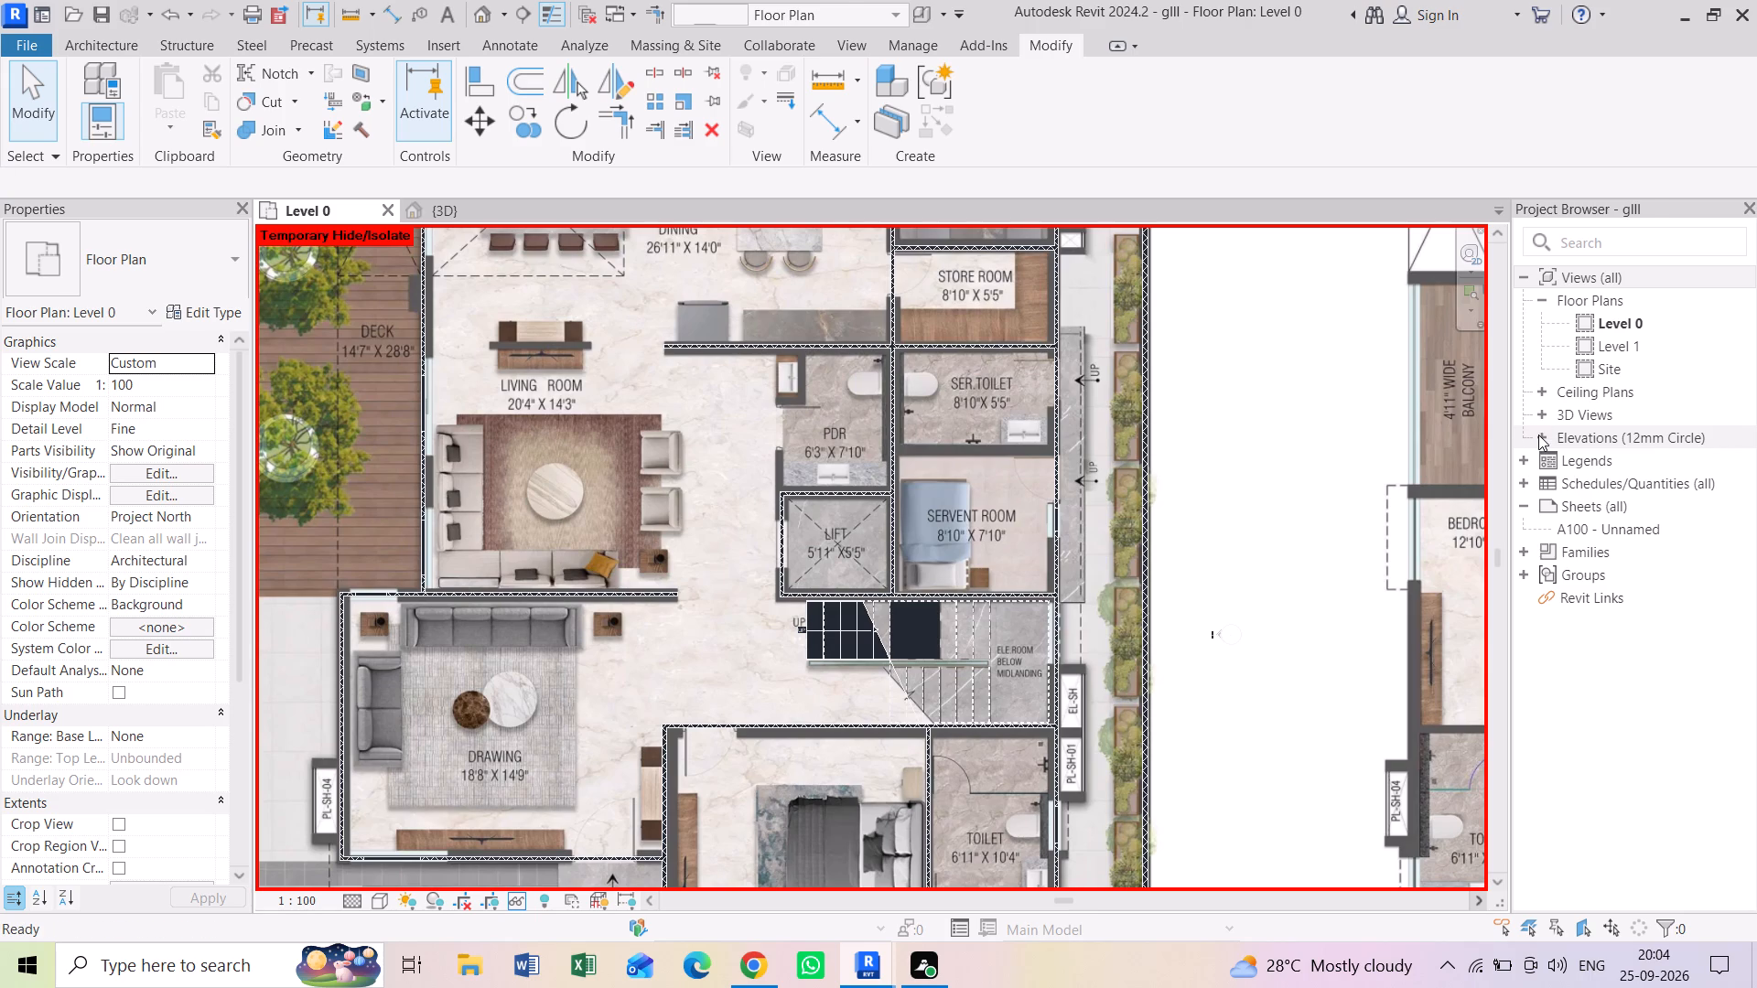
{"action": "left_click", "coordinate": [1539, 436]}
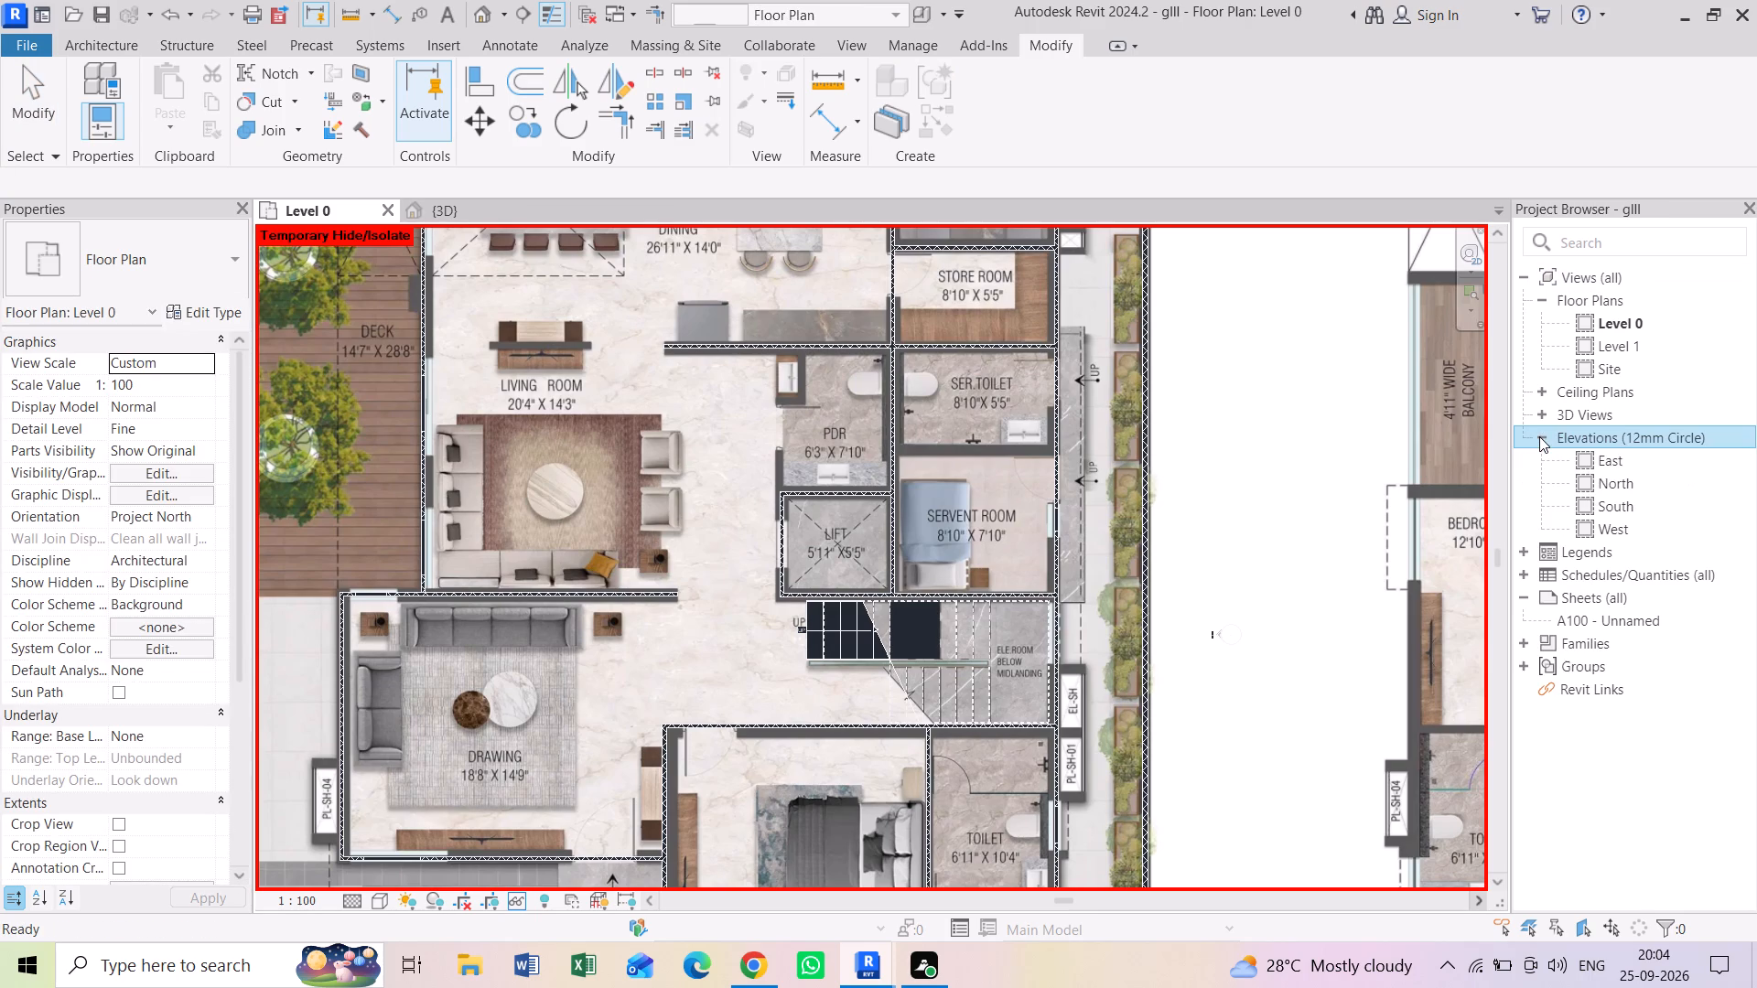
{"action": "left_click", "coordinate": [1597, 478]}
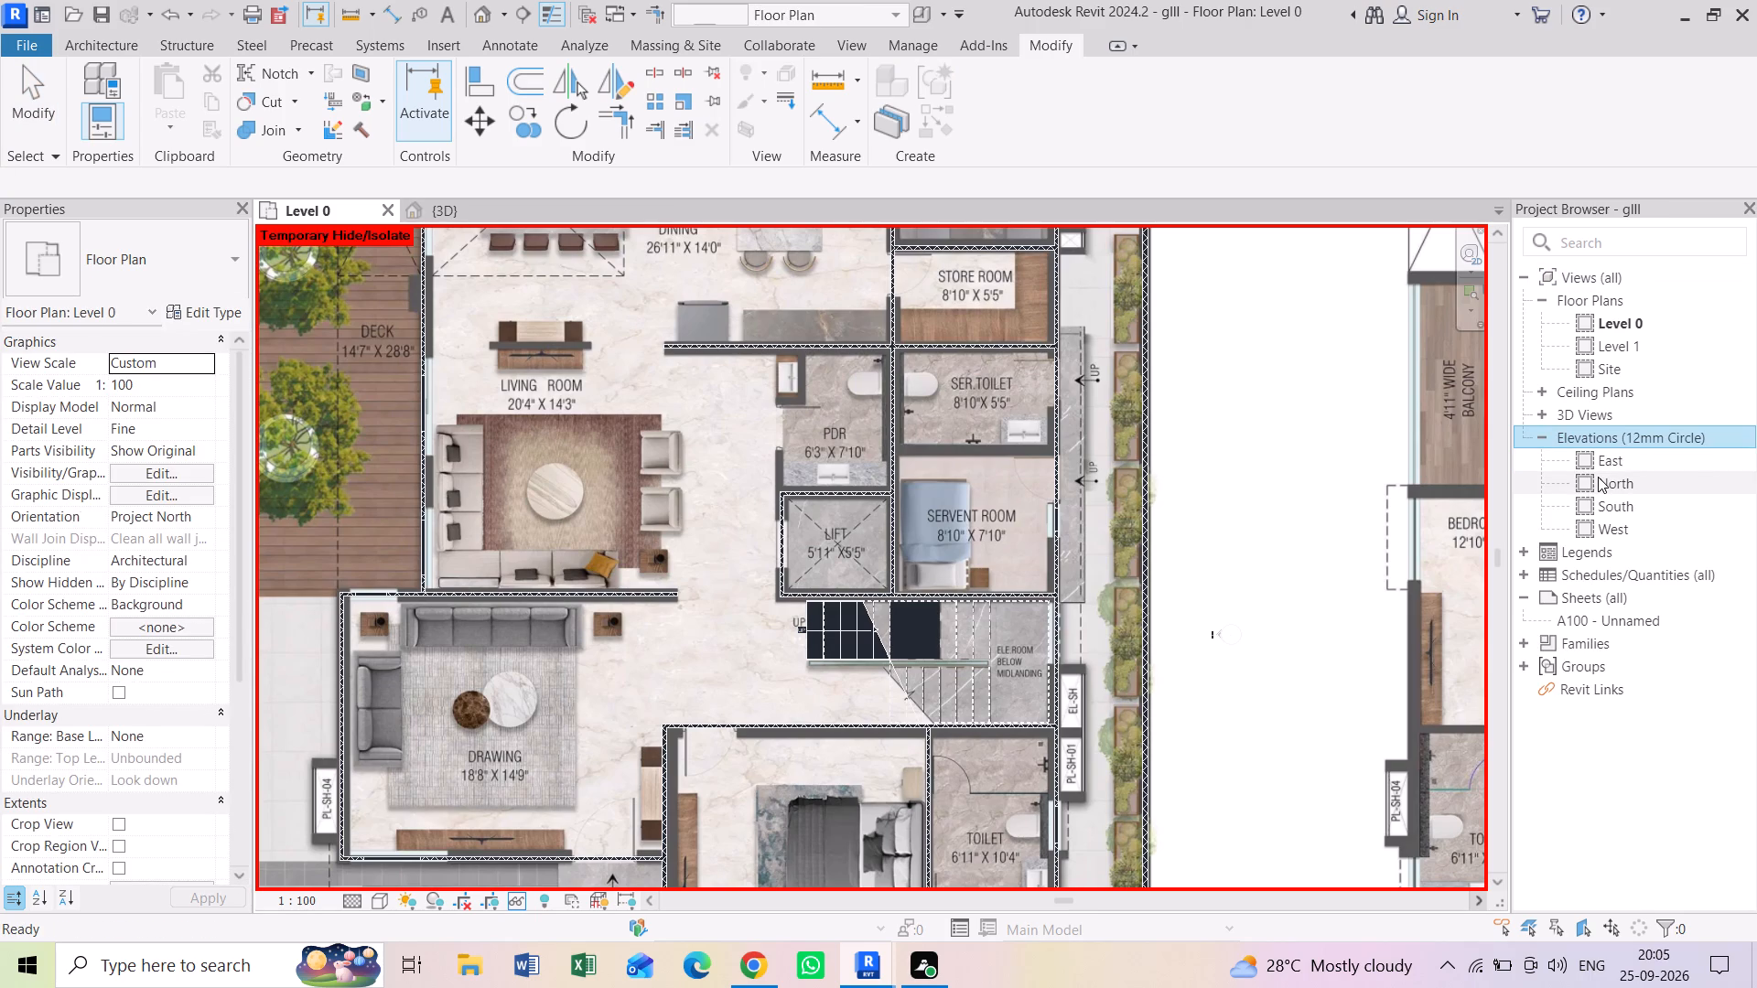
{"action": "left_click", "coordinate": [1598, 477]}
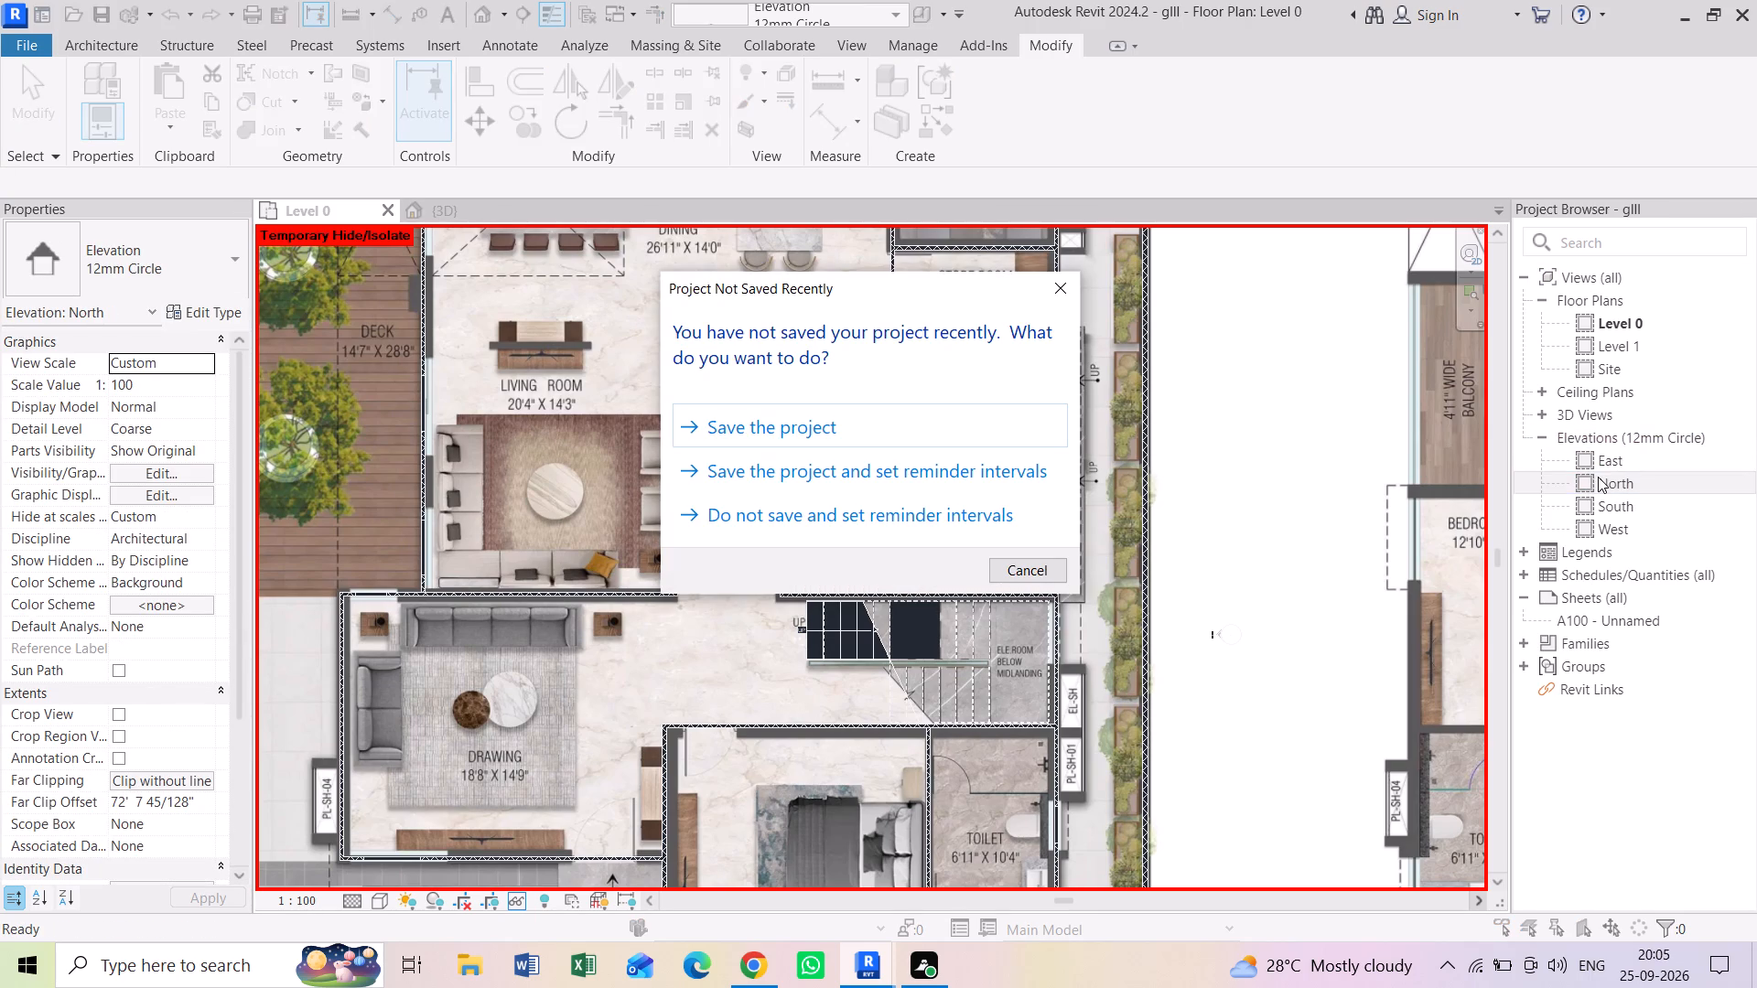
{"action": "left_click", "coordinate": [829, 414]}
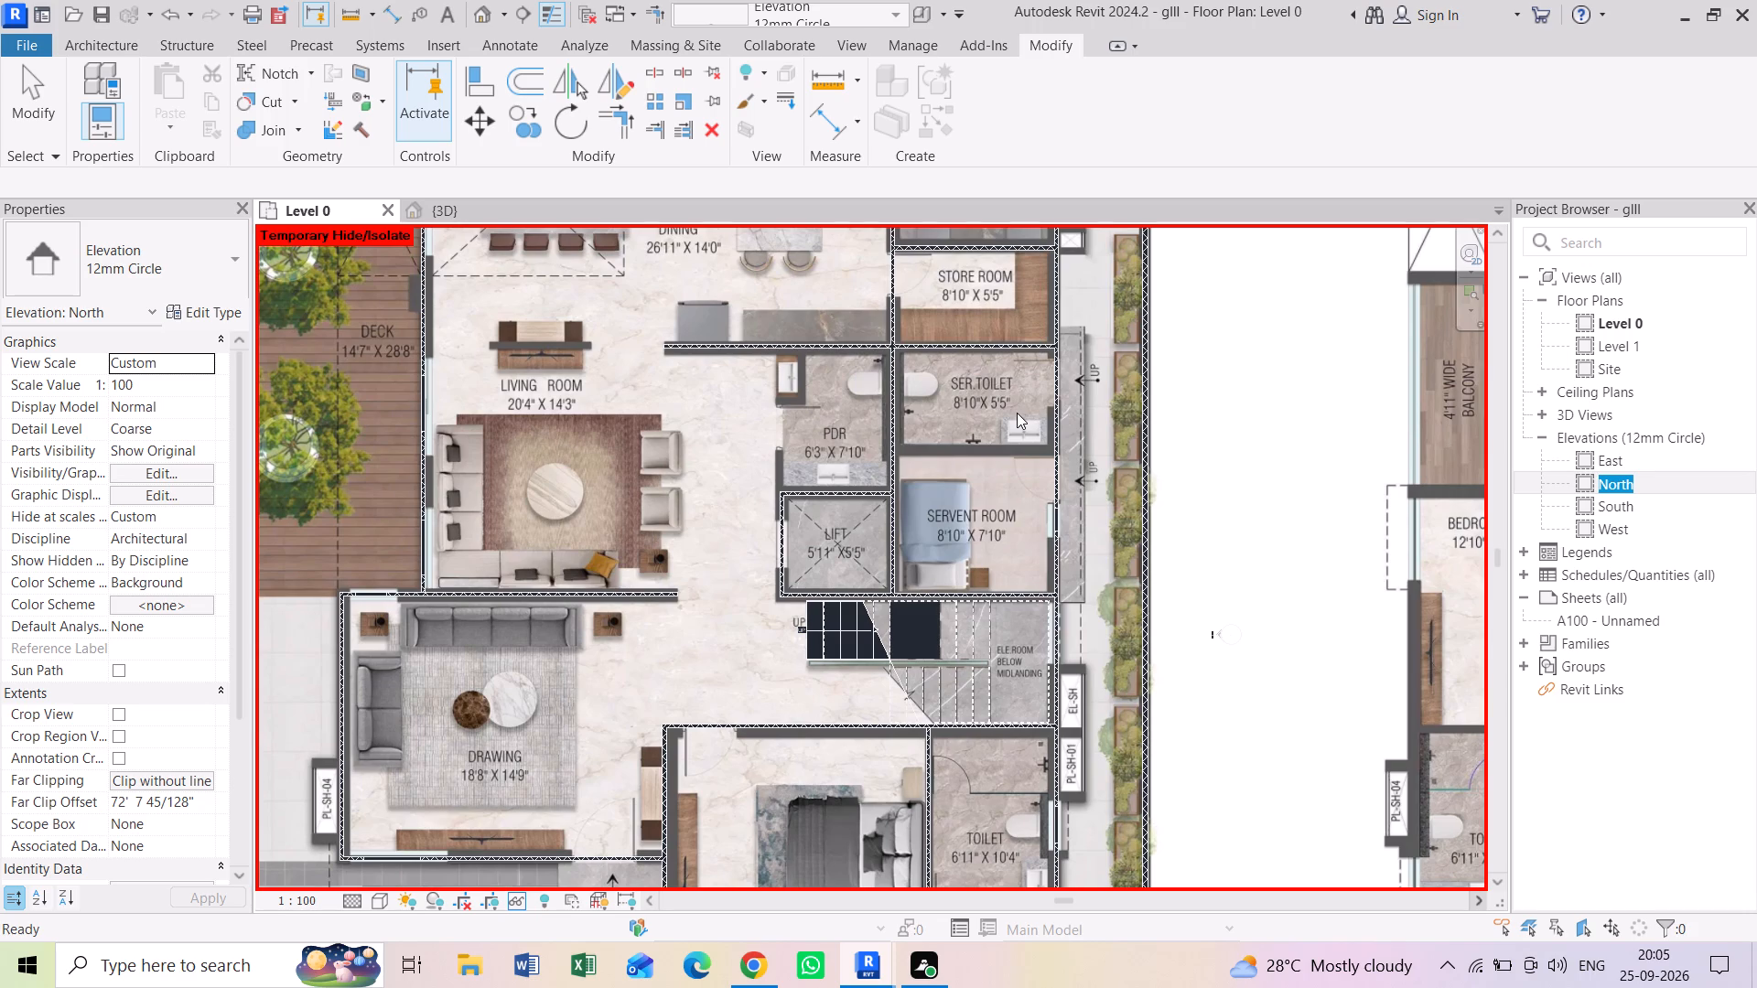
{"action": "scroll", "coordinate": [900, 473], "scroll_direction": "down", "scroll_amount": 6}
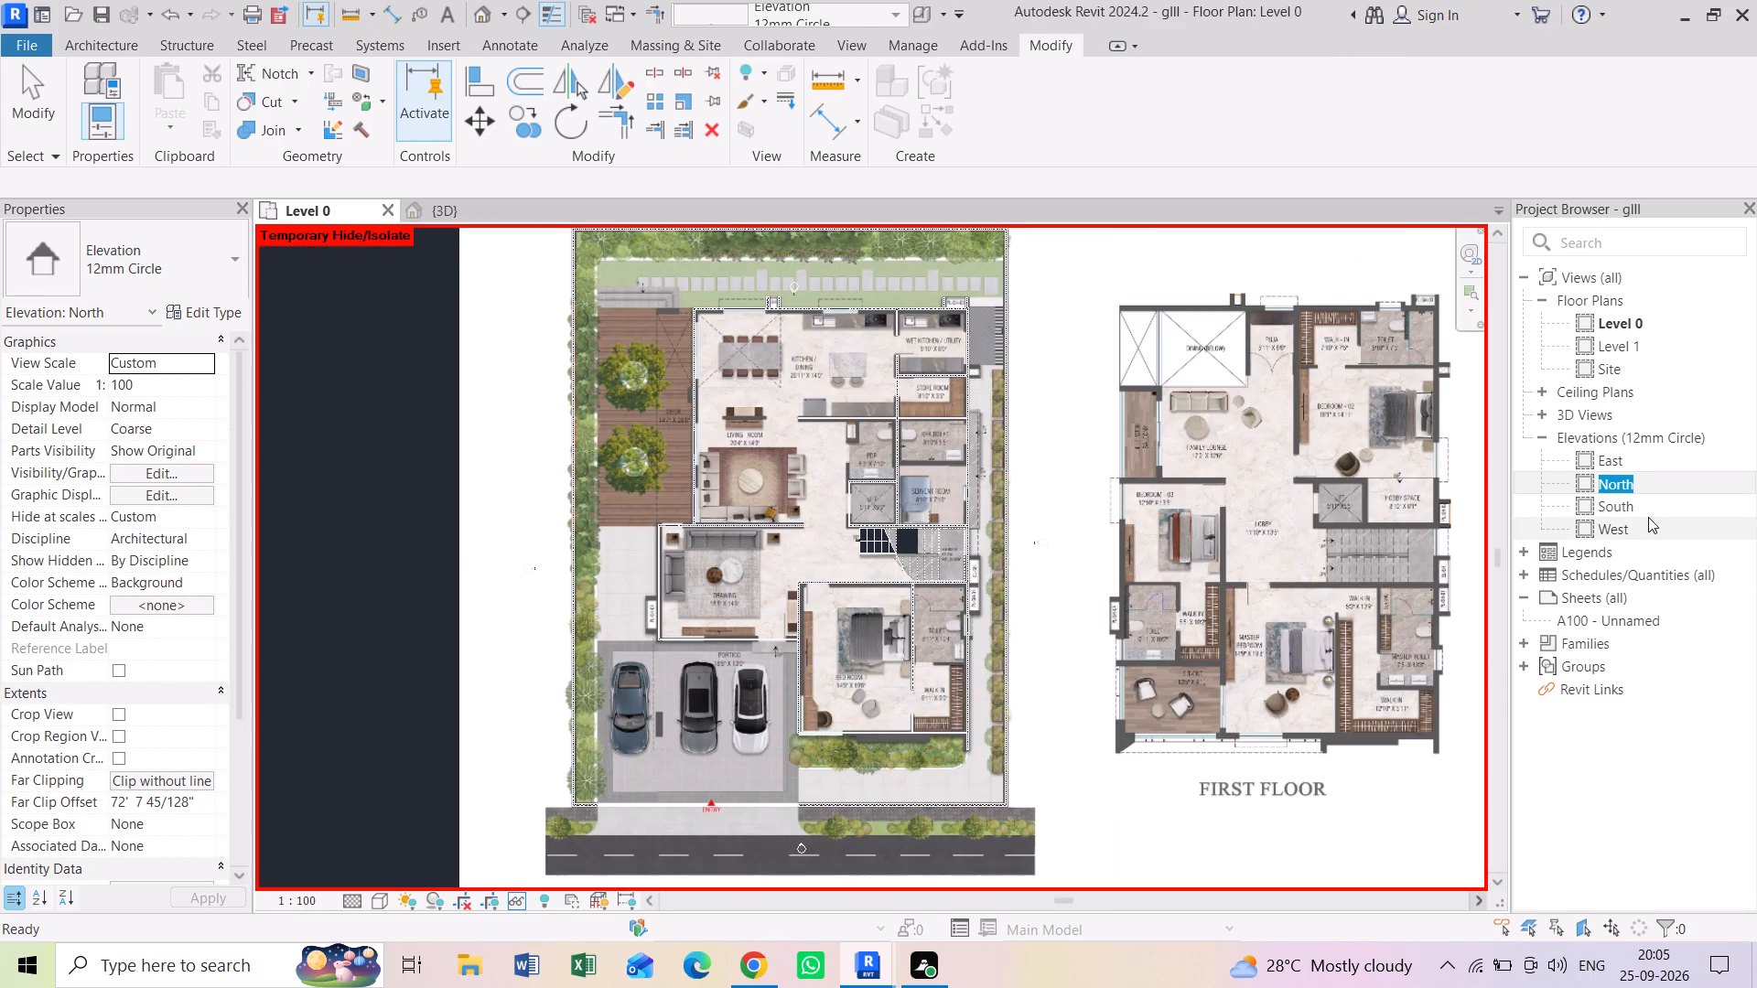
{"action": "left_click", "coordinate": [1647, 510]}
{"action": "double_click", "coordinate": [1644, 490]}
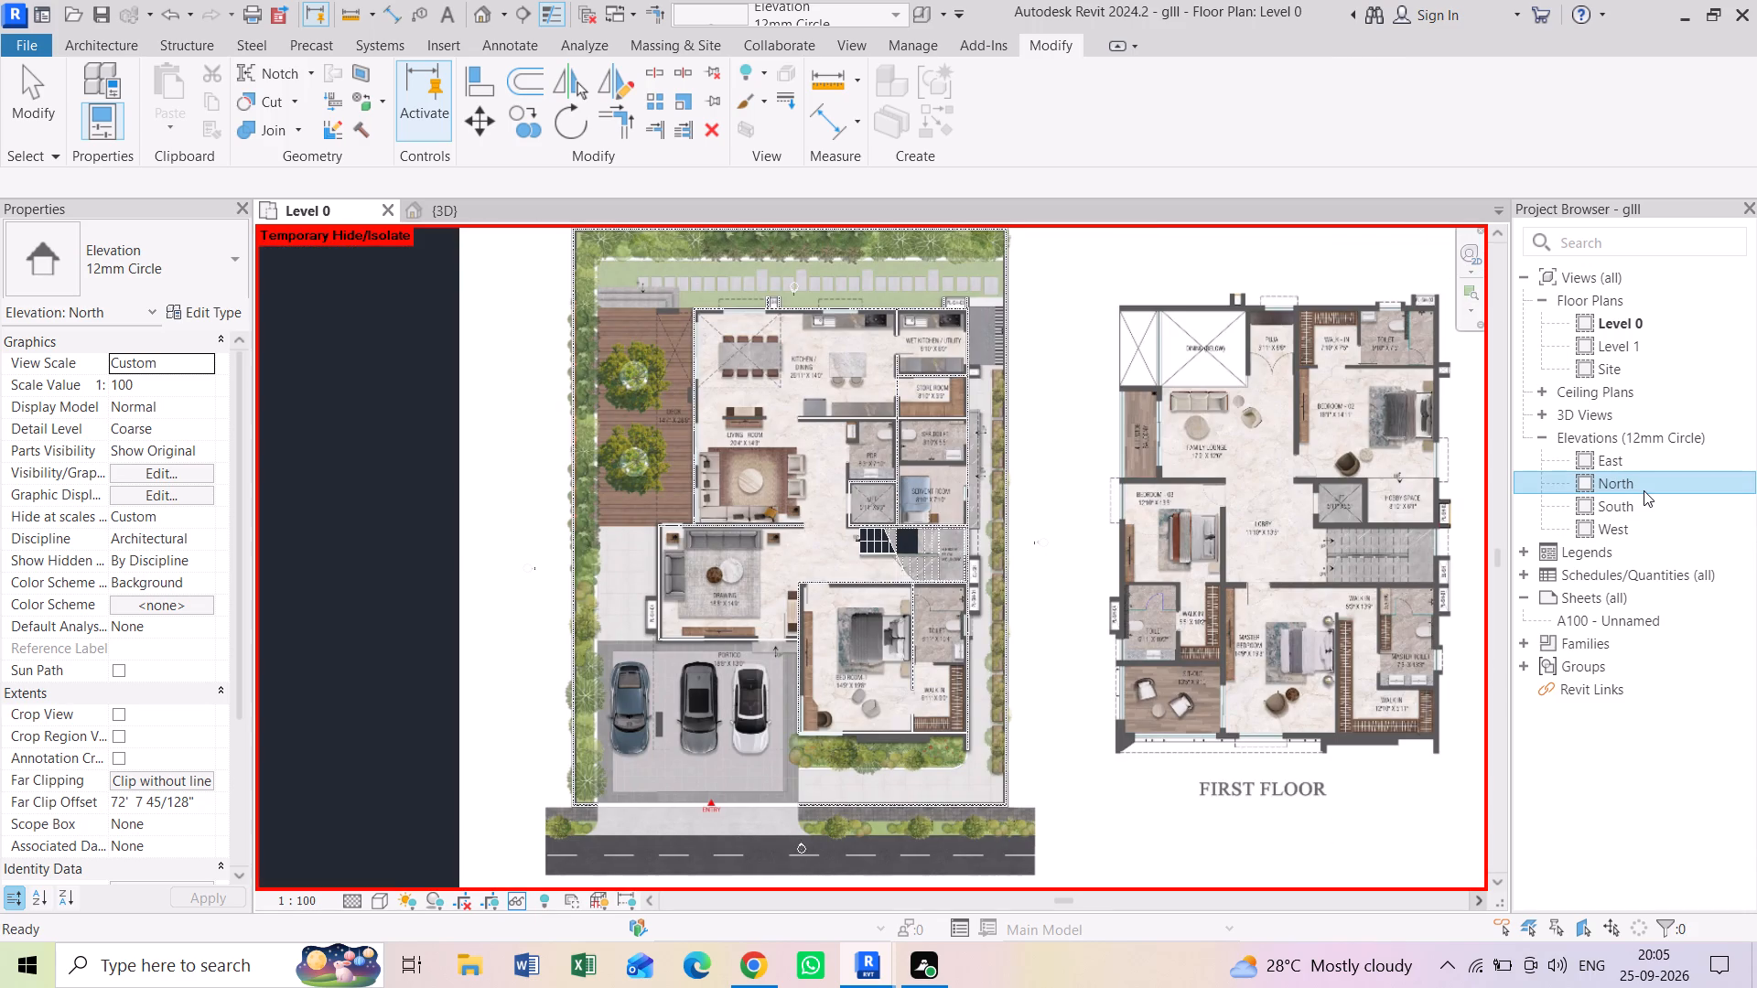
Examine the row of walls in the North elevation, including the 9" wall's top edge and end.
{"action": "middle_click", "coordinate": [723, 673]}
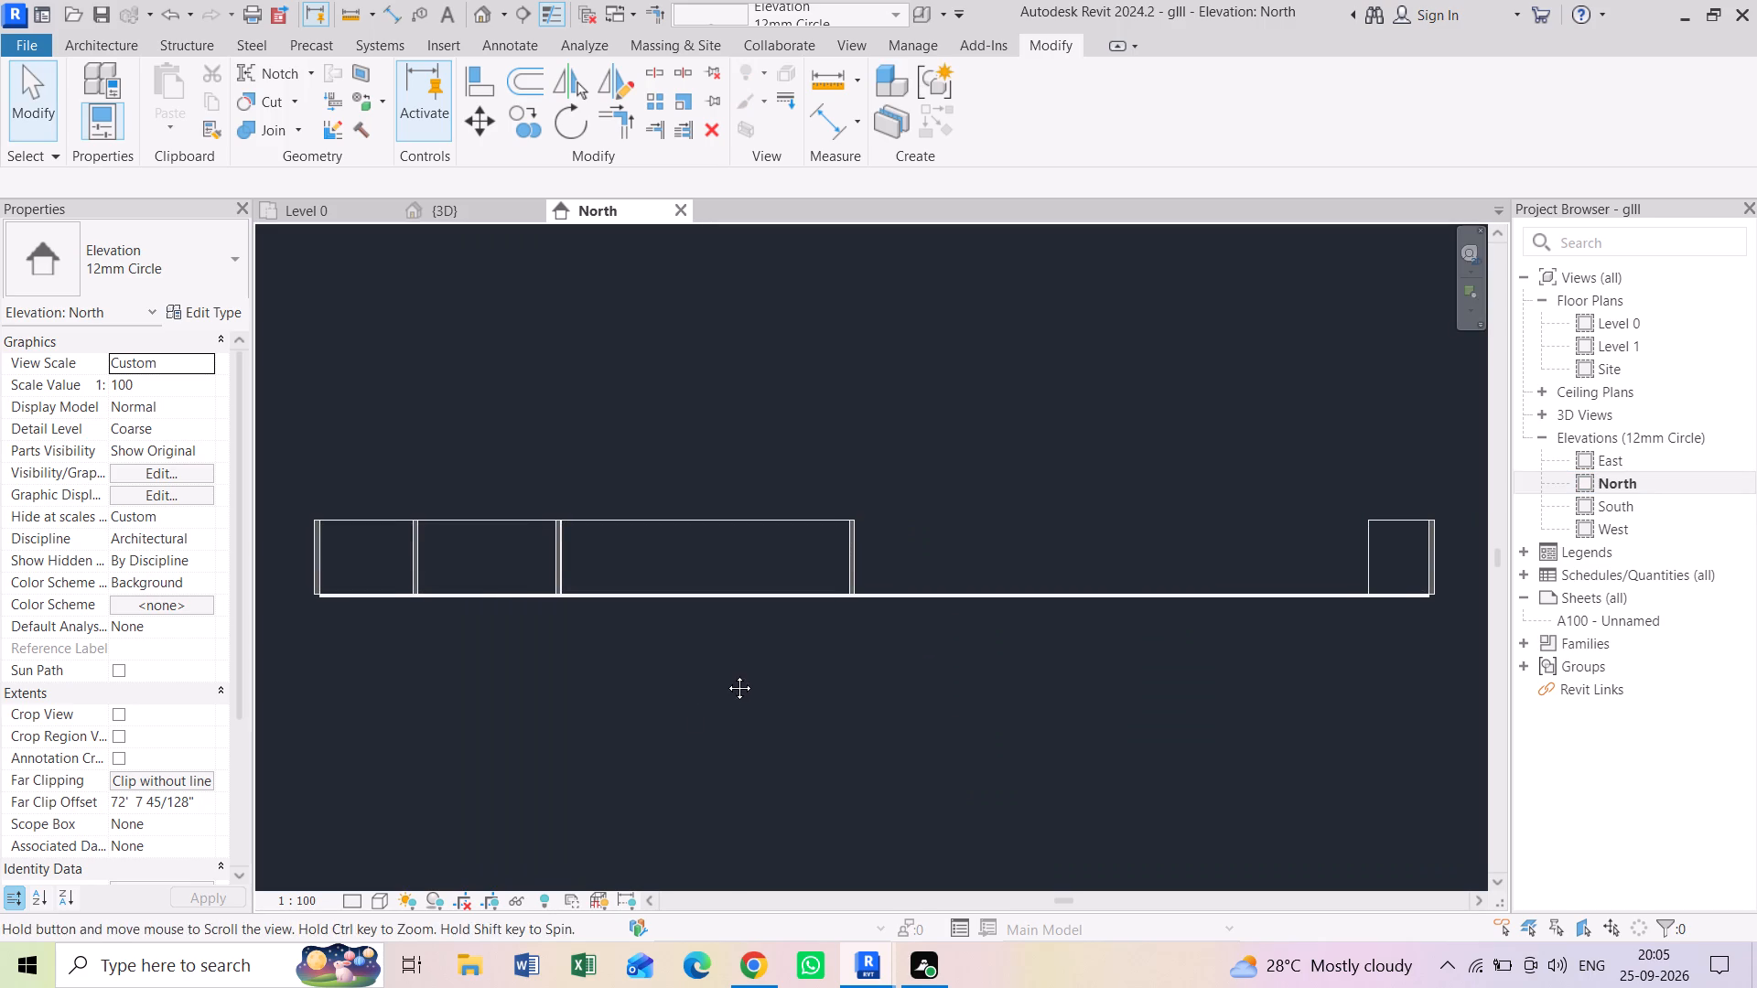
{"action": "scroll", "coordinate": [1425, 548], "scroll_direction": "up", "scroll_amount": 7}
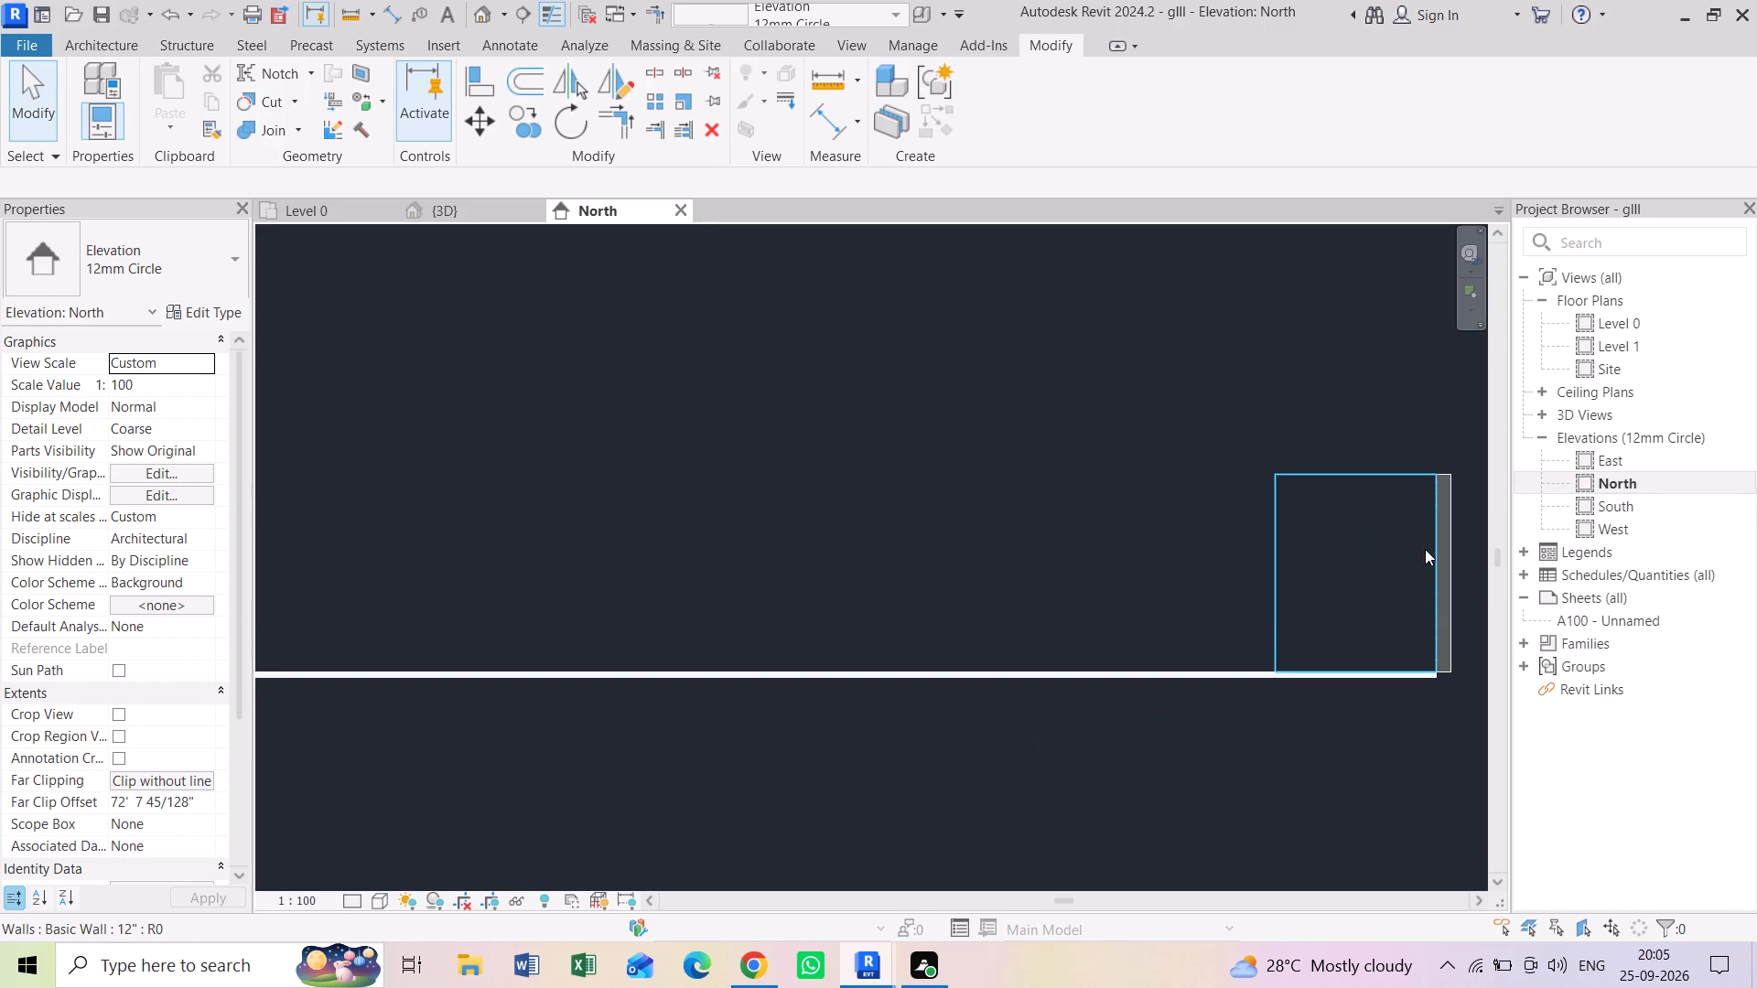
{"action": "scroll", "coordinate": [1425, 549], "scroll_direction": "down", "scroll_amount": 6}
{"action": "middle_click_drag", "start_coordinate": [1089, 596], "coordinate": [1459, 656]}
{"action": "scroll", "coordinate": [945, 604], "scroll_direction": "up", "scroll_amount": 2}
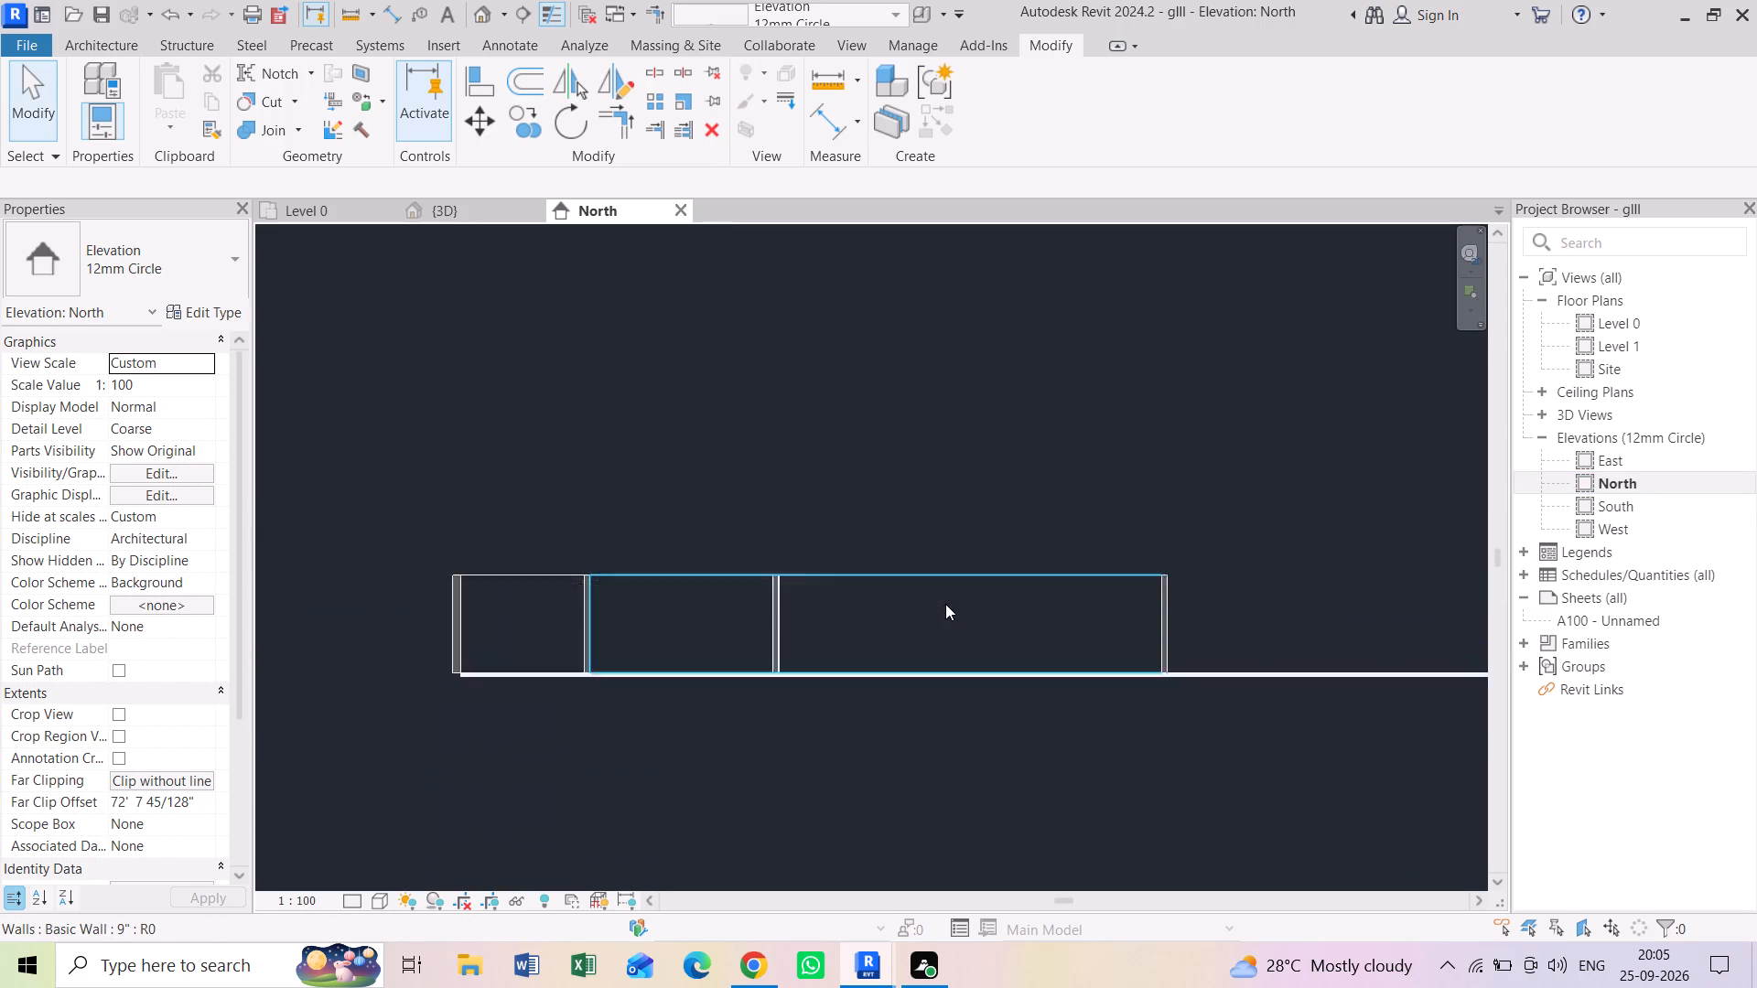
{"action": "scroll", "coordinate": [945, 604], "scroll_direction": "up", "scroll_amount": 6}
{"action": "scroll", "coordinate": [945, 604], "scroll_direction": "down", "scroll_amount": 6}
{"action": "scroll", "coordinate": [1274, 601], "scroll_direction": "up", "scroll_amount": 4}
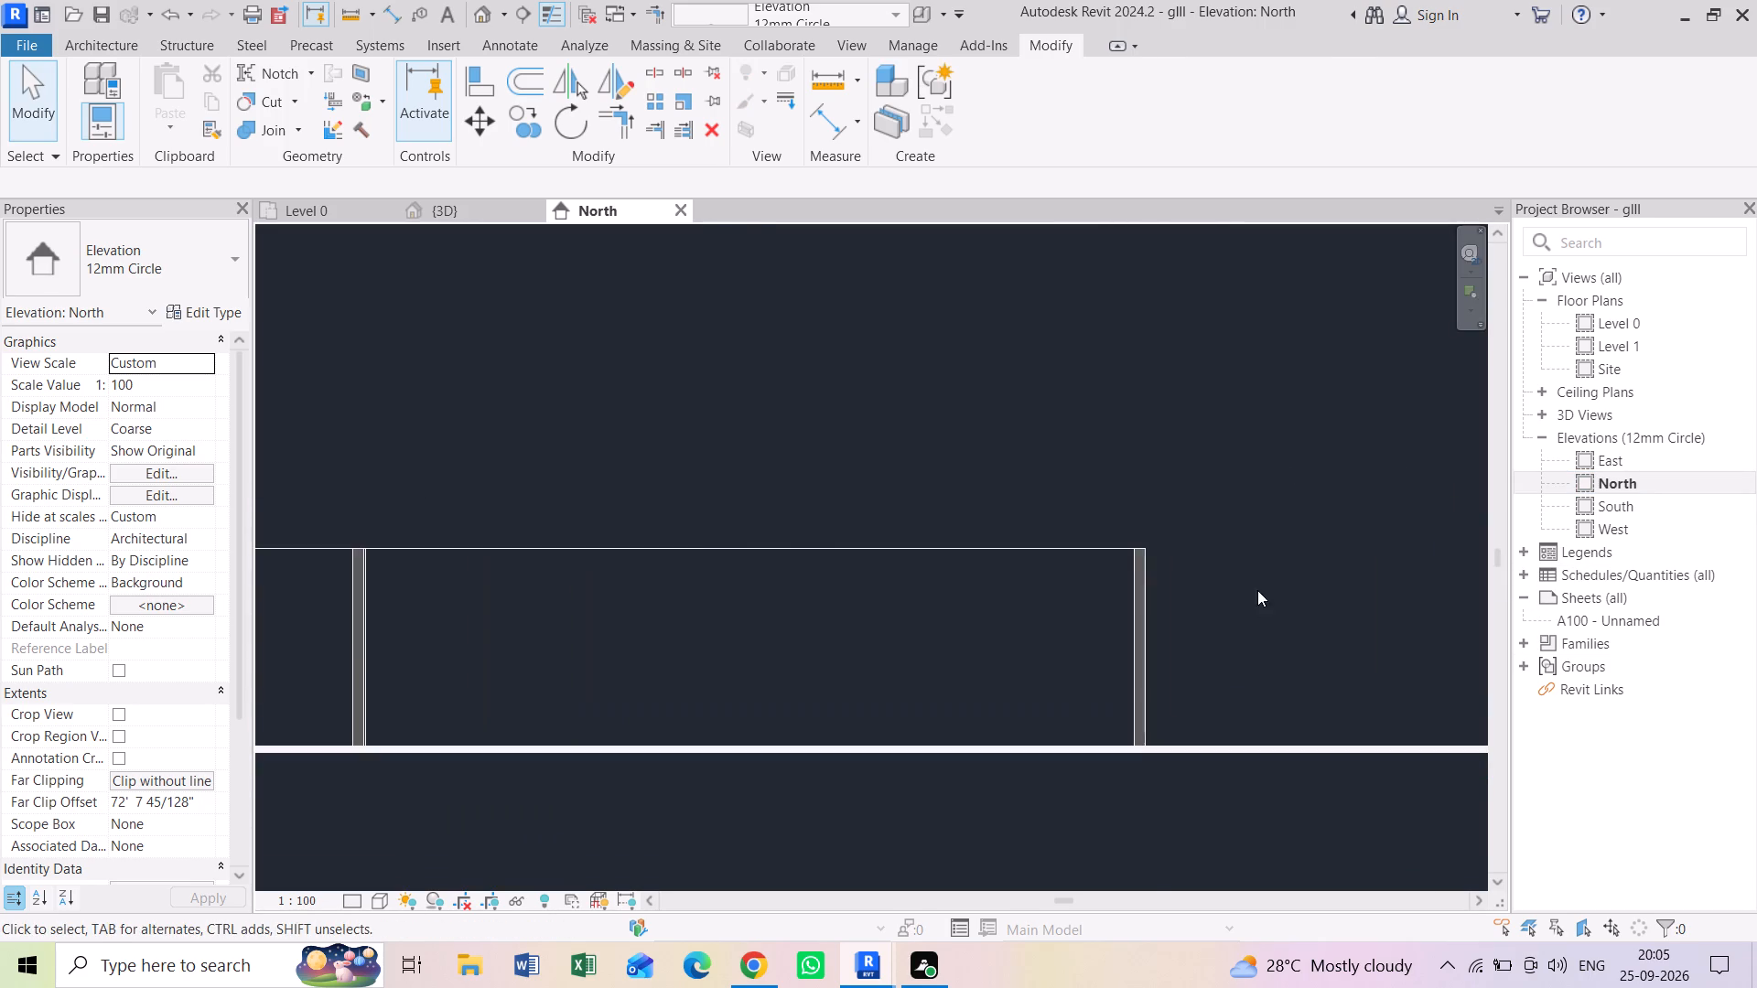
{"action": "scroll", "coordinate": [1132, 561], "scroll_direction": "up", "scroll_amount": 4}
{"action": "left_click", "coordinate": [1143, 552]}
{"action": "scroll", "coordinate": [1183, 532], "scroll_direction": "down", "scroll_amount": 5}
{"action": "scroll", "coordinate": [1183, 532], "scroll_direction": "up", "scroll_amount": 1}
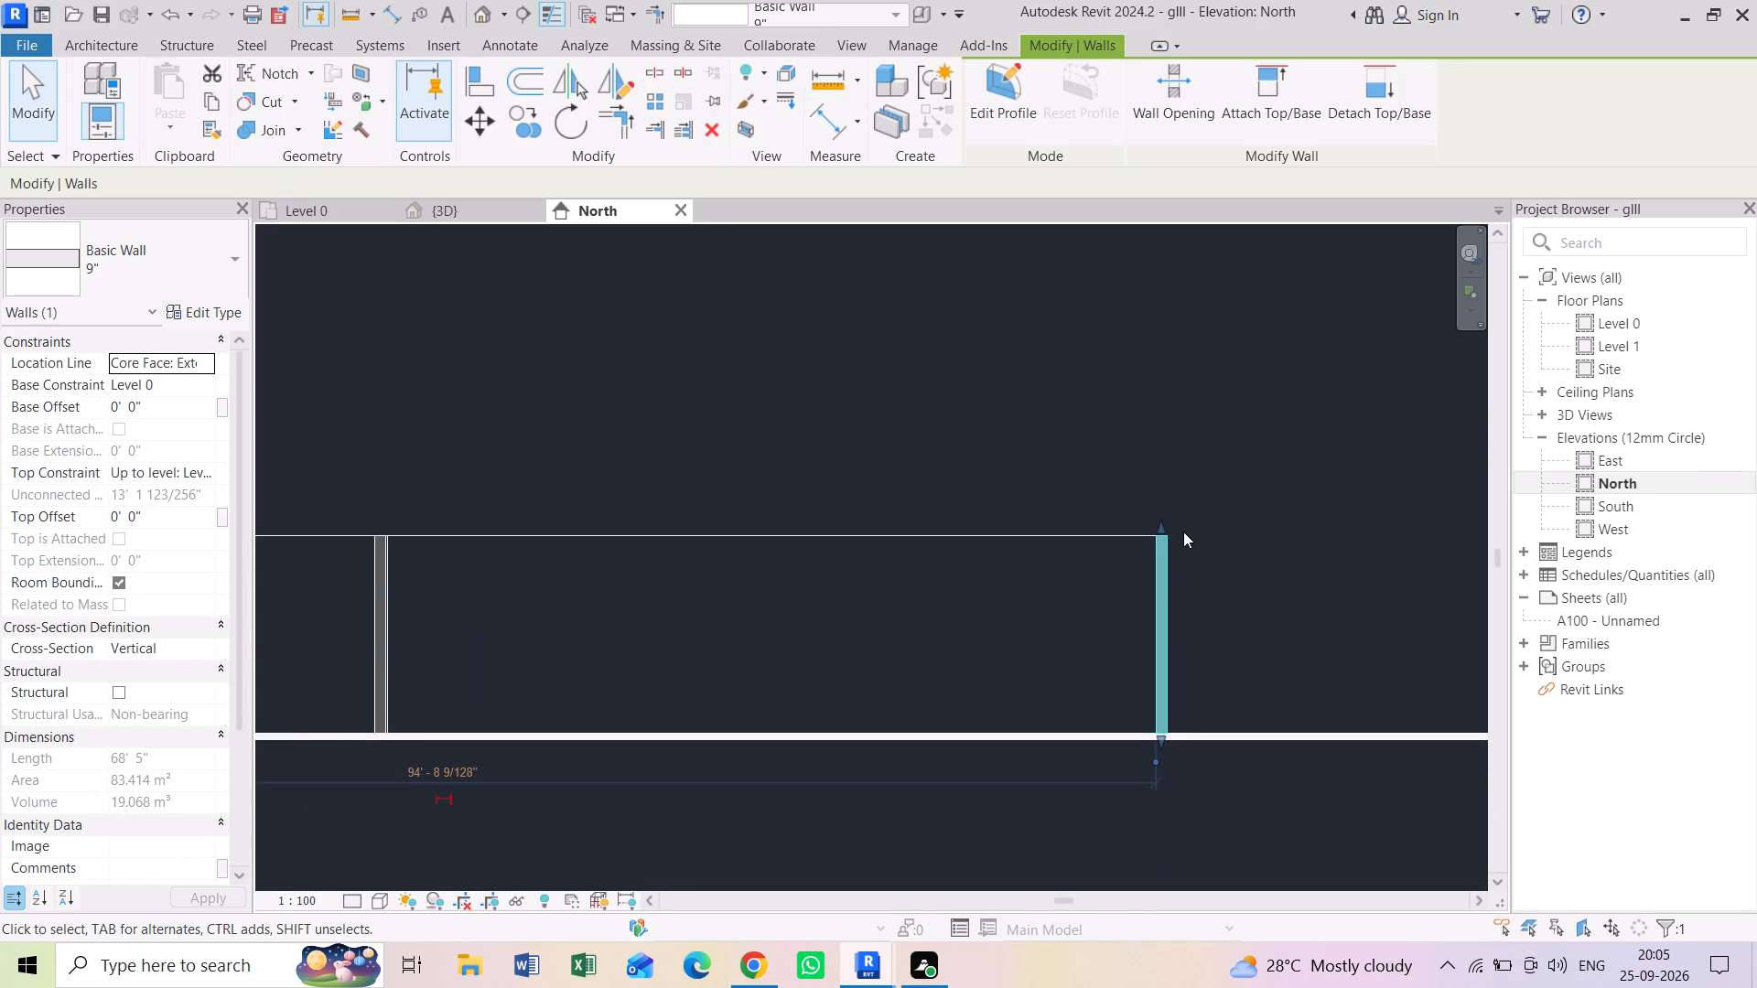
{"action": "left_click", "coordinate": [847, 409]}
Examine the 5" floor beneath the walls and its edge at the far end of the compound wall.
{"action": "scroll", "coordinate": [853, 416], "scroll_direction": "down", "scroll_amount": 4}
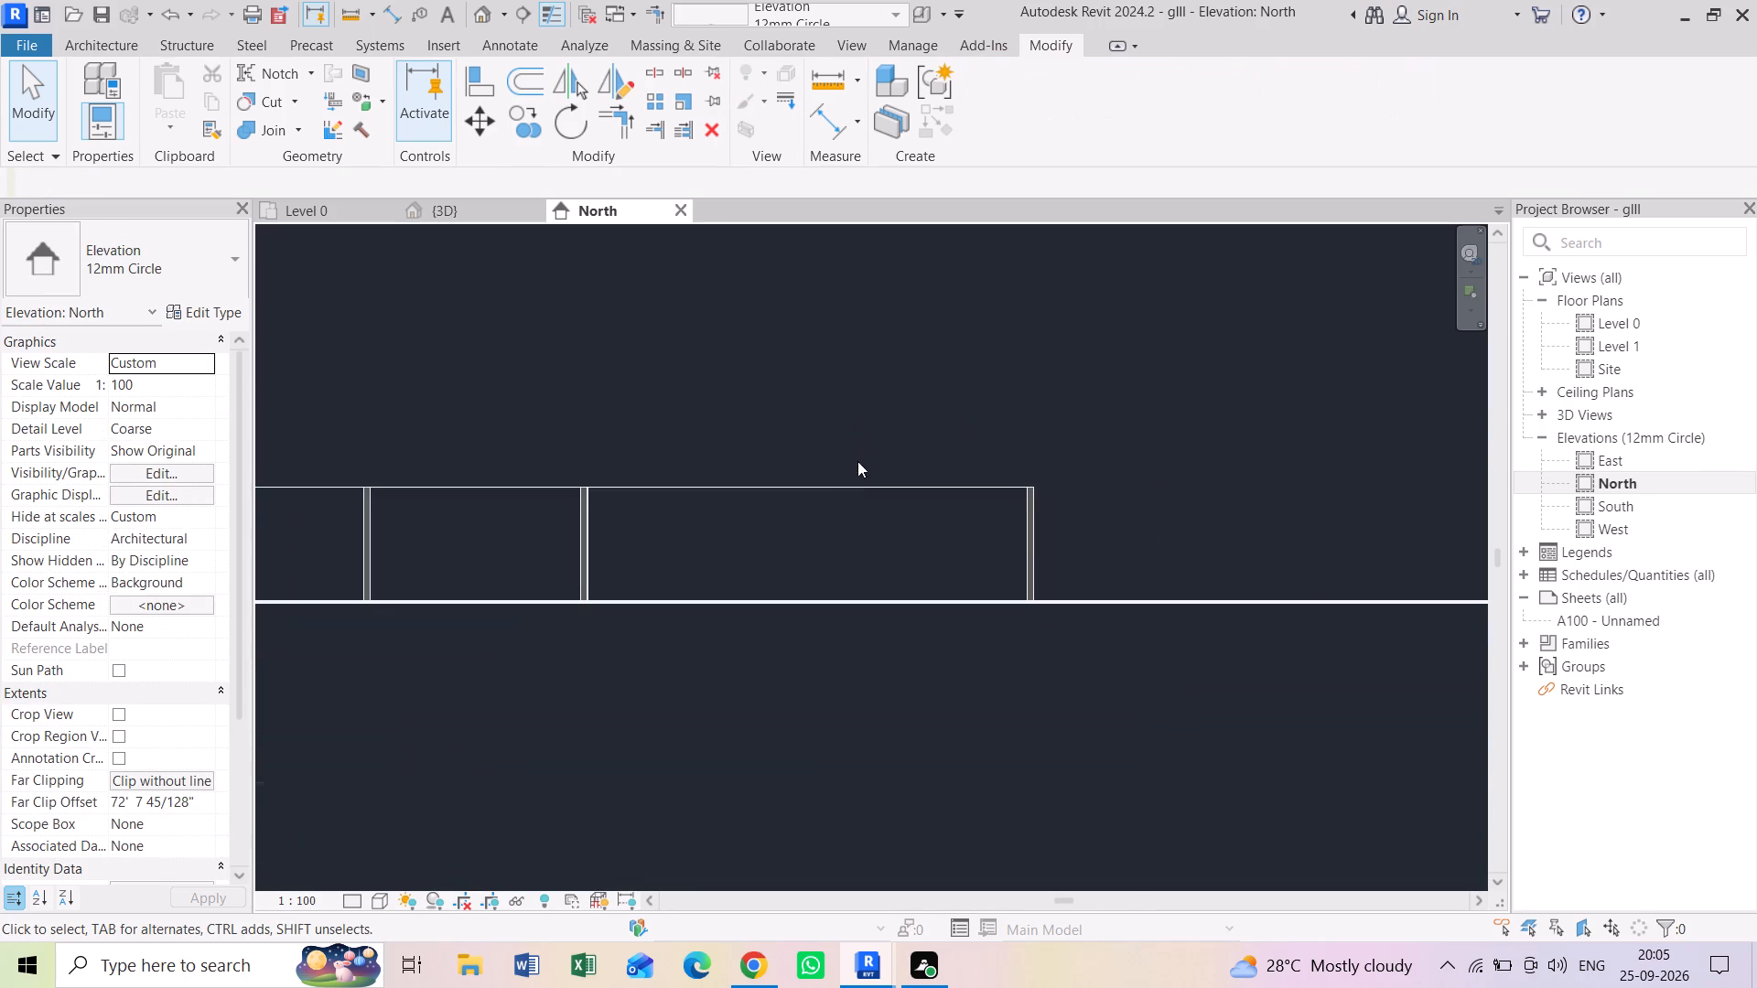
{"action": "middle_click_drag", "start_coordinate": [370, 673], "coordinate": [725, 777]}
{"action": "scroll", "coordinate": [605, 681], "scroll_direction": "up", "scroll_amount": 6}
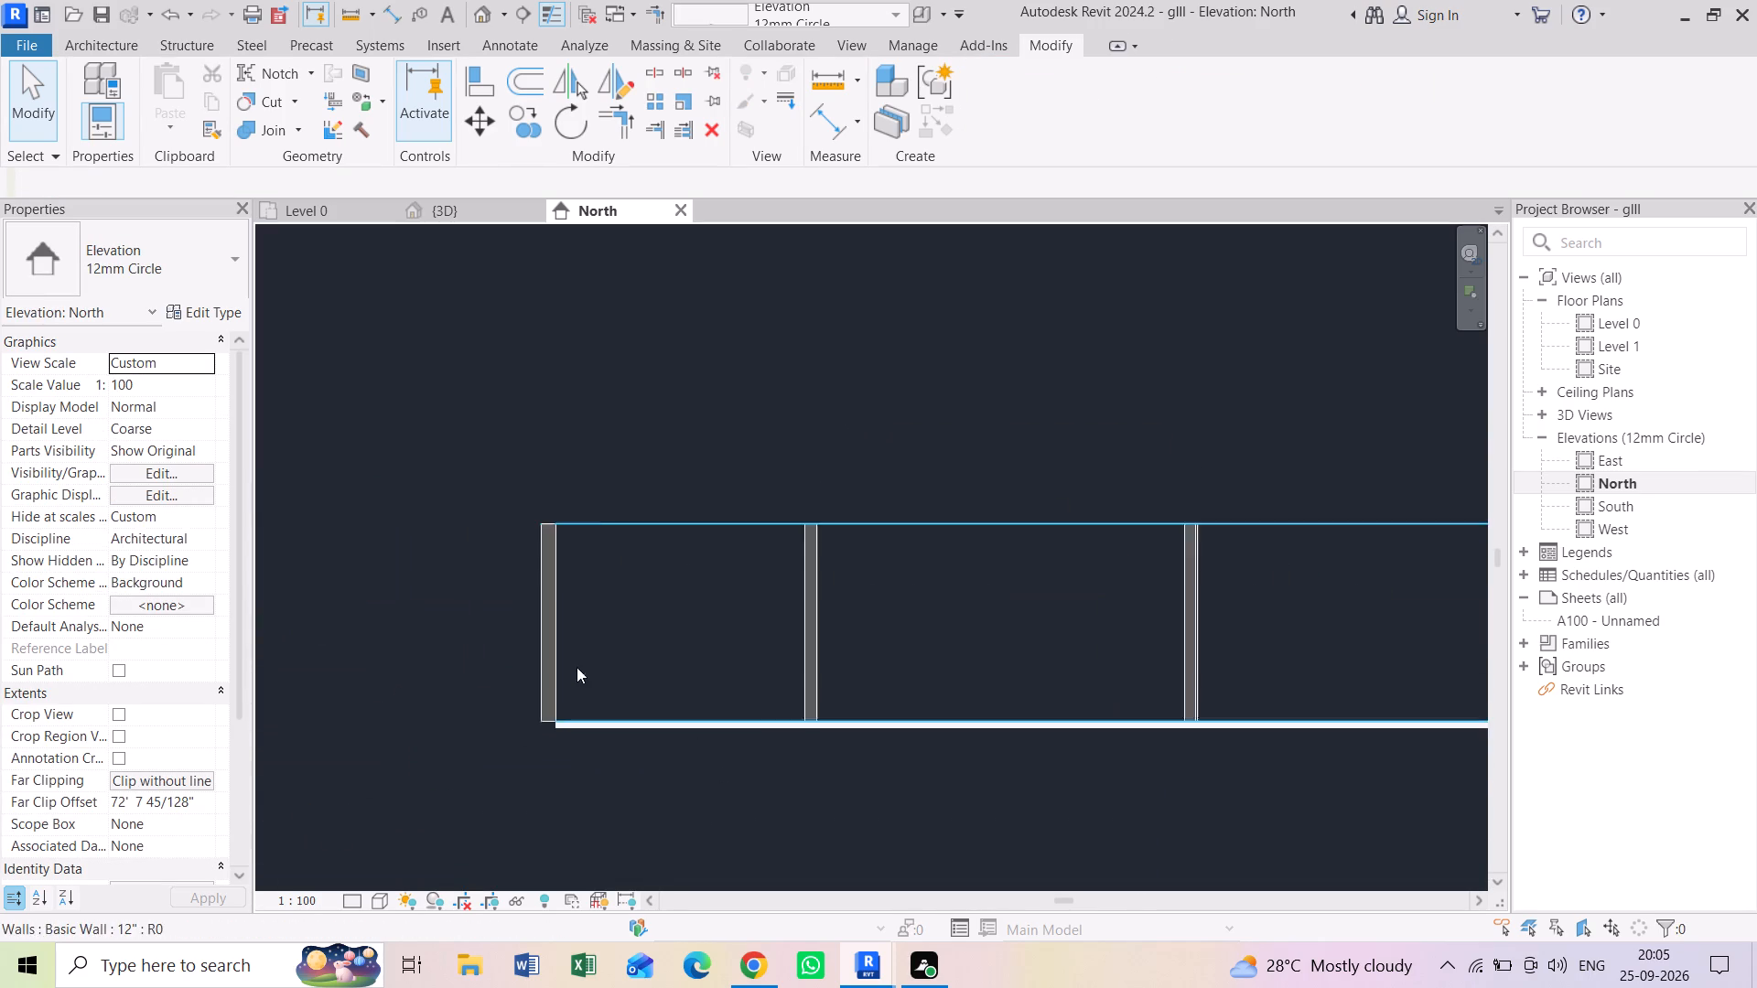
{"action": "scroll", "coordinate": [577, 667], "scroll_direction": "up", "scroll_amount": 8}
{"action": "left_click", "coordinate": [599, 704]}
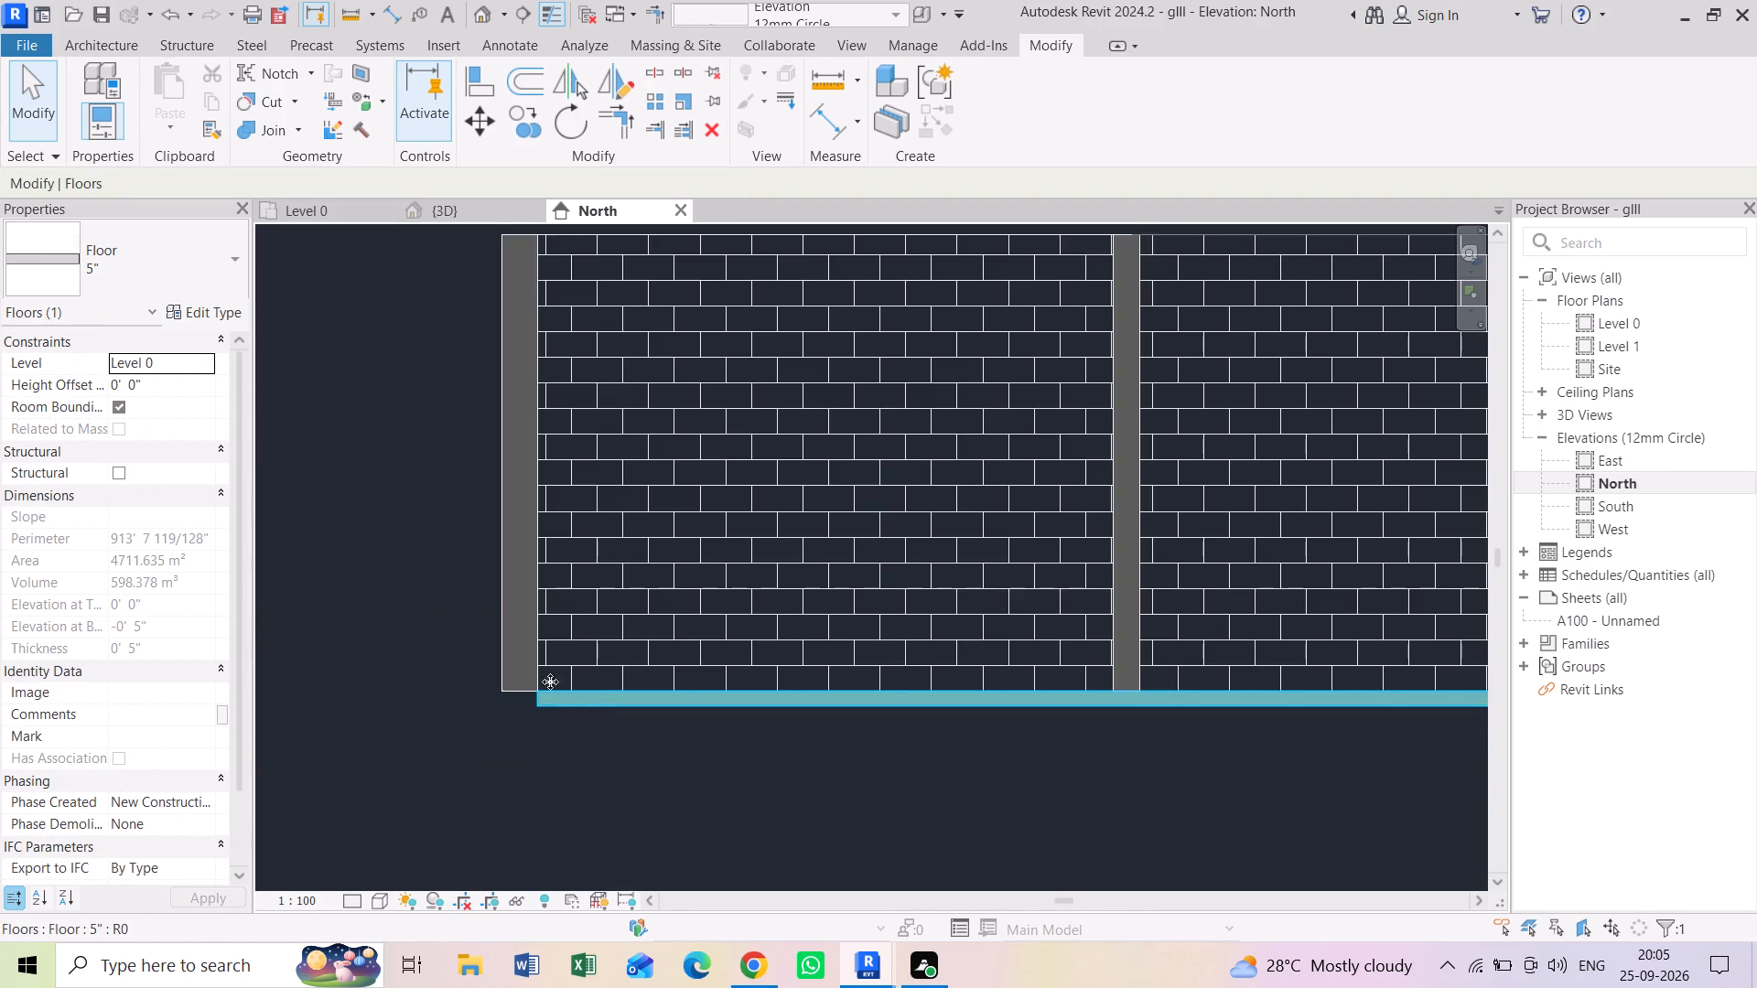
{"action": "scroll", "coordinate": [487, 660], "scroll_direction": "down", "scroll_amount": 14}
{"action": "middle_click_drag", "start_coordinate": [1238, 664], "coordinate": [1236, 664]}
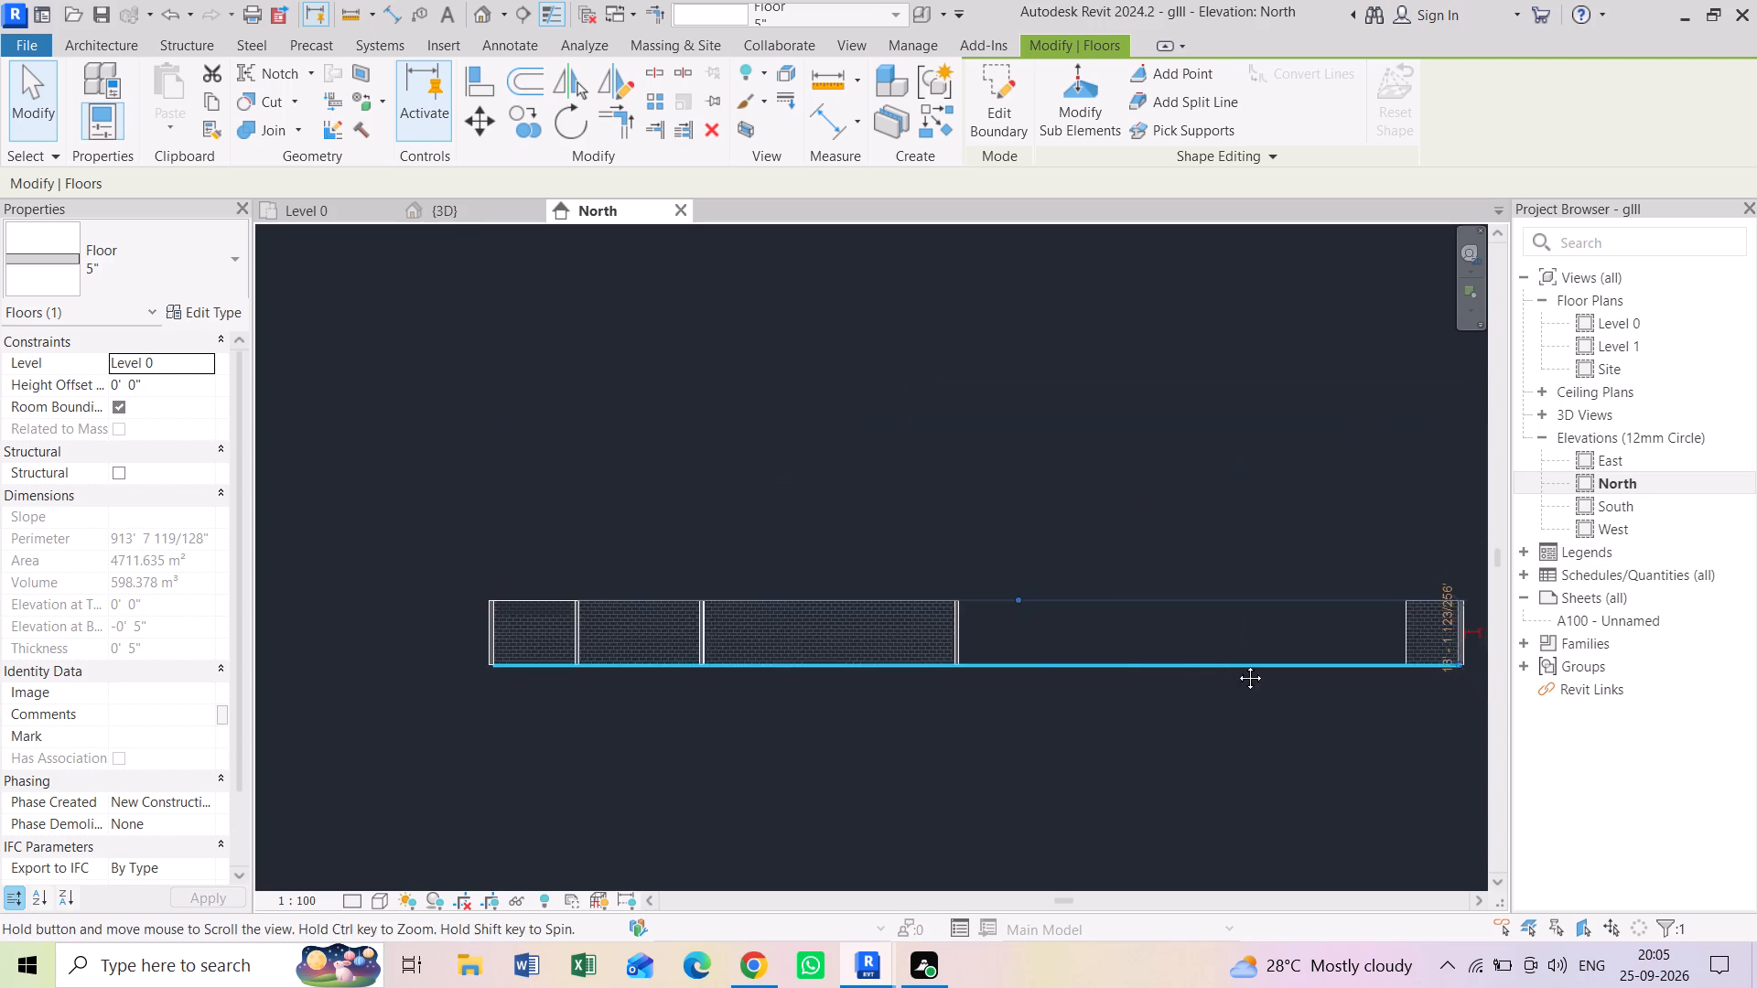
{"action": "middle_click_drag", "start_coordinate": [1236, 664], "coordinate": [984, 664]}
{"action": "scroll", "coordinate": [1280, 582], "scroll_direction": "up", "scroll_amount": 3}
{"action": "left_click", "coordinate": [1280, 580]}
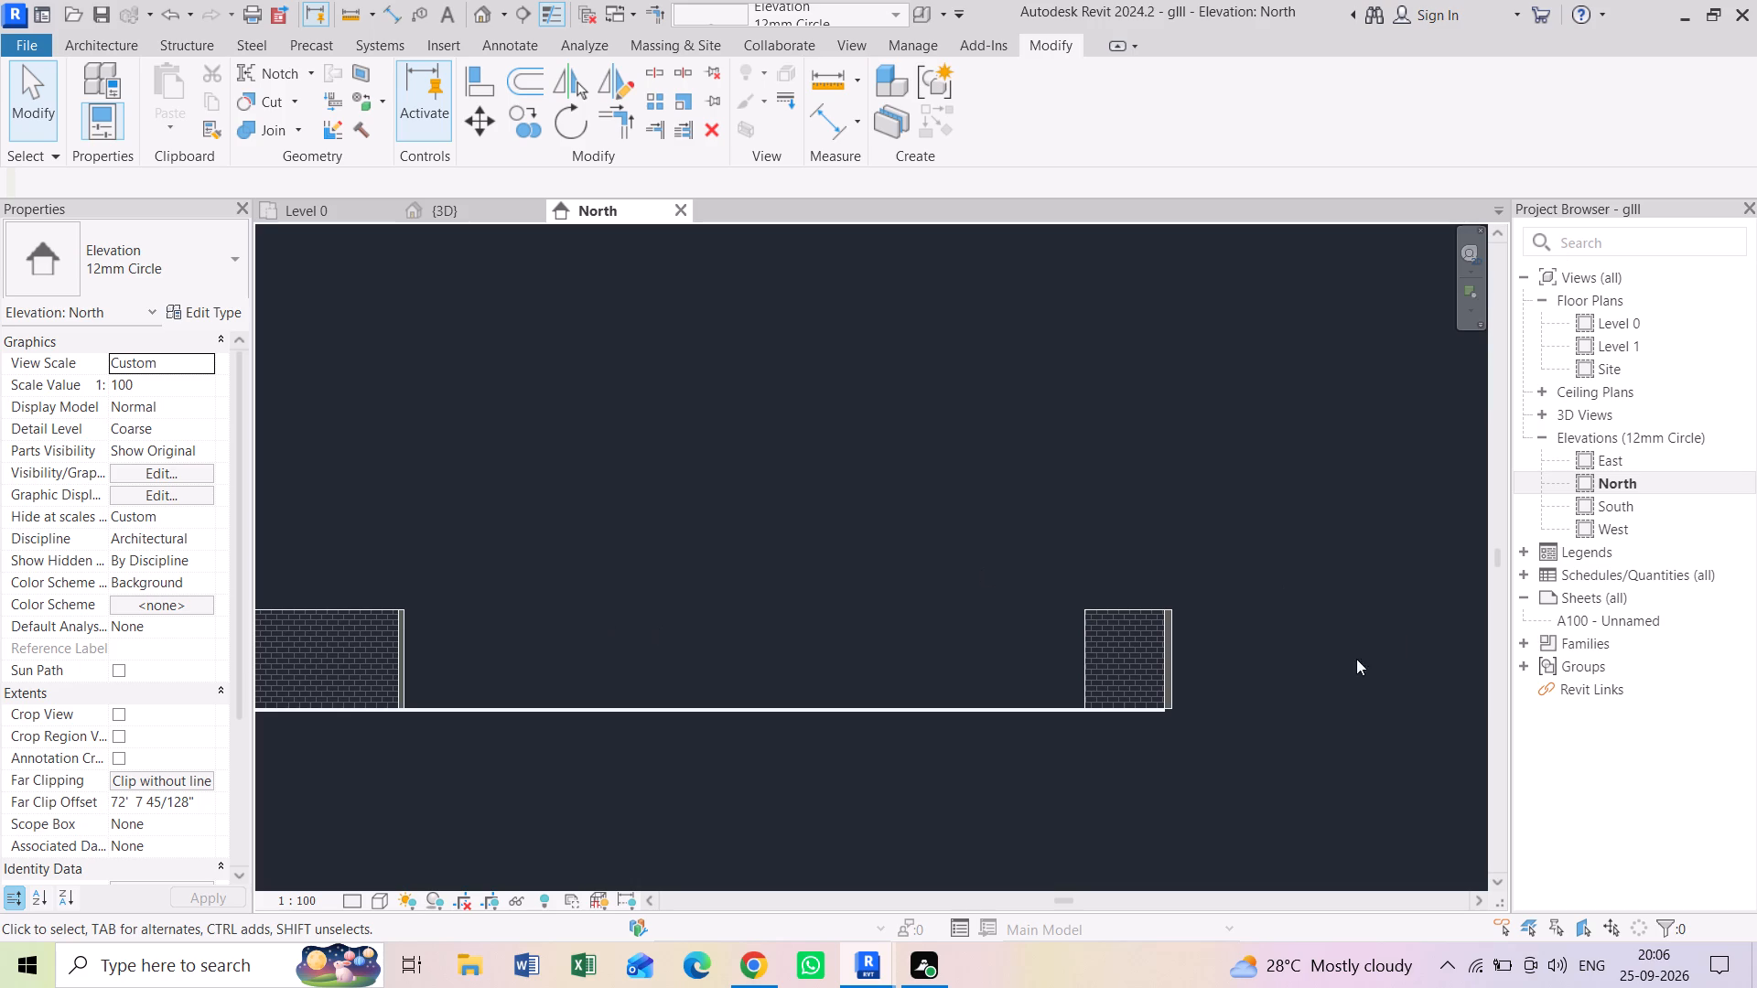
Review the short end wall, its adjoining wall and the floor as a selection, followed by all walls in the elevation.
{"action": "scroll", "coordinate": [1162, 638], "scroll_direction": "up", "scroll_amount": 1}
{"action": "left_click_drag", "start_coordinate": [1310, 548], "coordinate": [936, 830]}
{"action": "left_click", "coordinate": [1242, 435]}
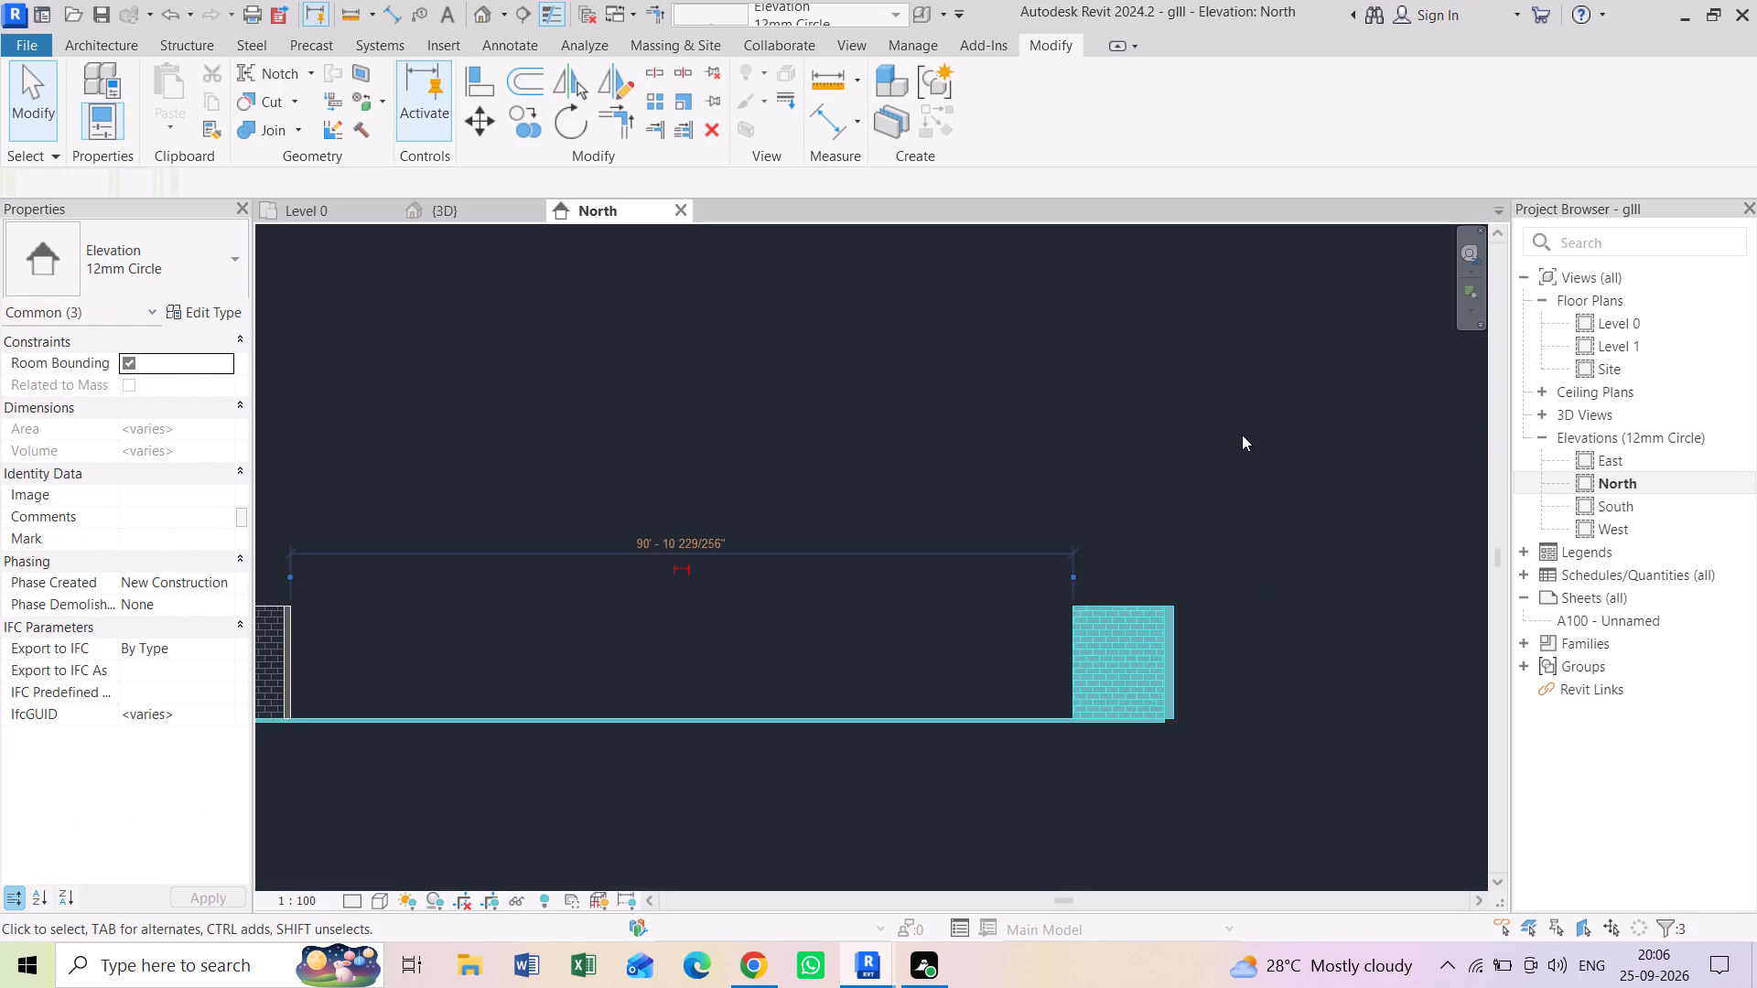
{"action": "left_click_drag", "start_coordinate": [1339, 433], "coordinate": [985, 762]}
{"action": "left_click", "coordinate": [1171, 466]}
{"action": "left_click_drag", "start_coordinate": [1414, 510], "coordinate": [919, 793]}
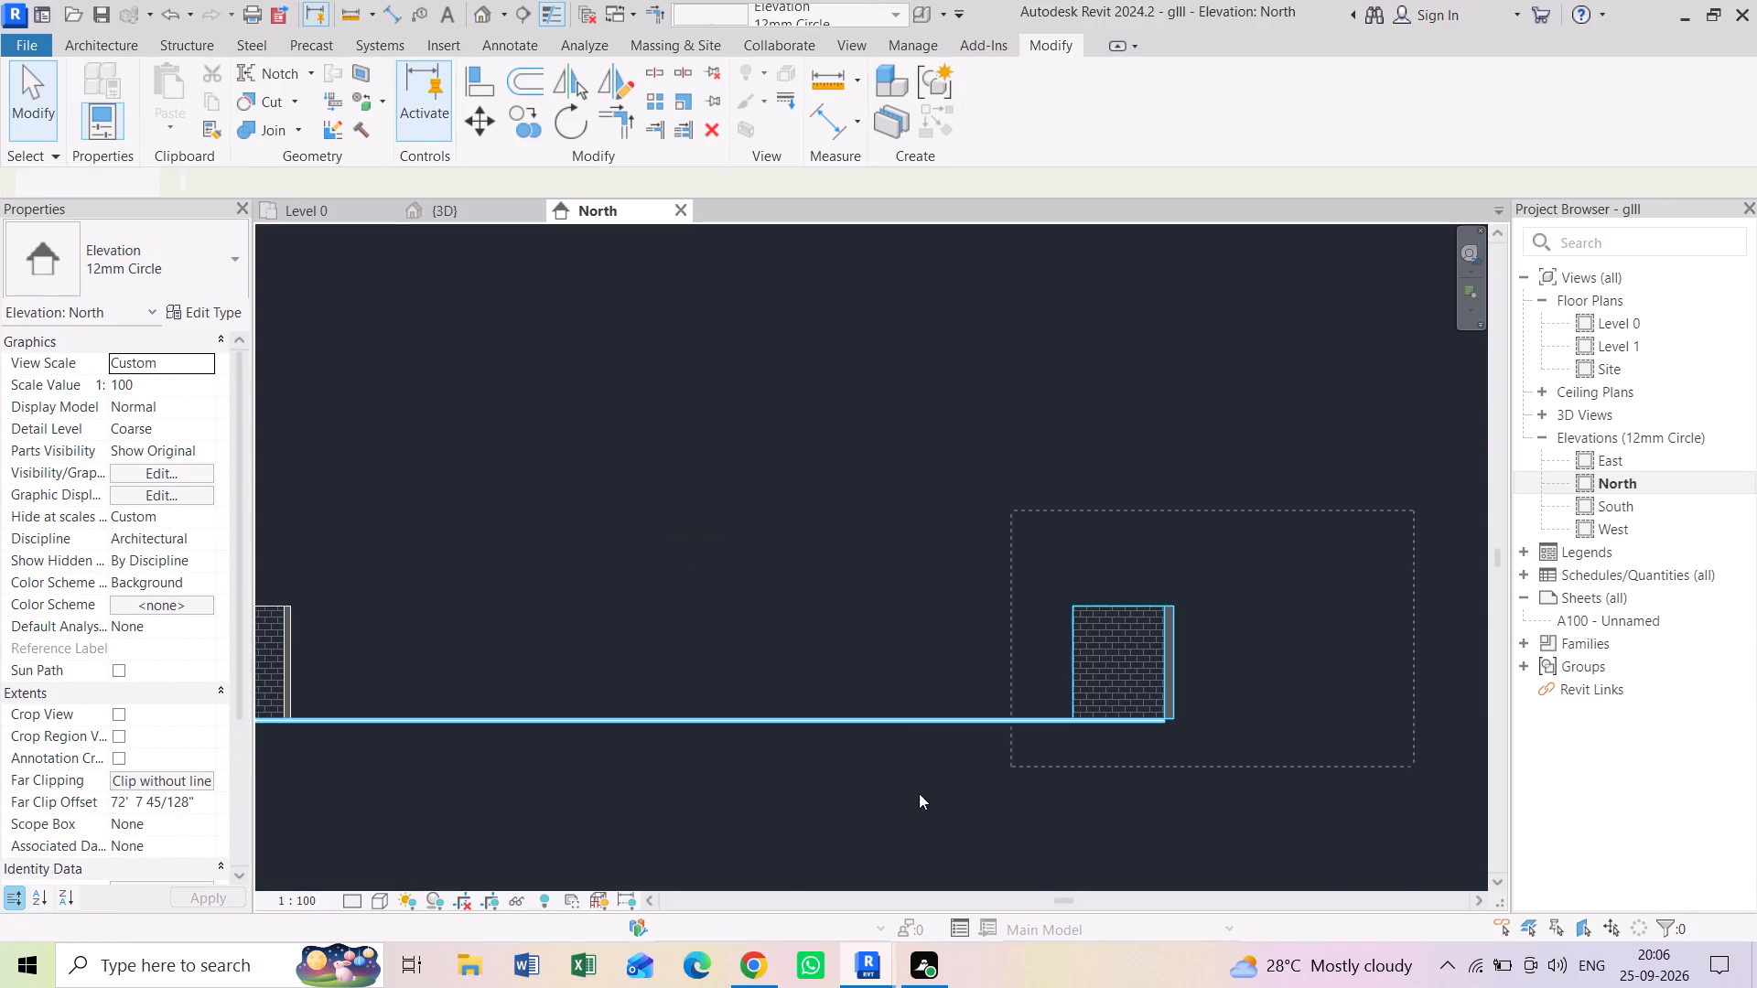
{"action": "left_click_drag", "start_coordinate": [919, 793], "coordinate": [899, 798]}
{"action": "left_click", "coordinate": [1038, 499]}
{"action": "scroll", "coordinate": [1173, 485], "scroll_direction": "down", "scroll_amount": 4}
{"action": "middle_click_drag", "start_coordinate": [1157, 503], "coordinate": [1482, 607]}
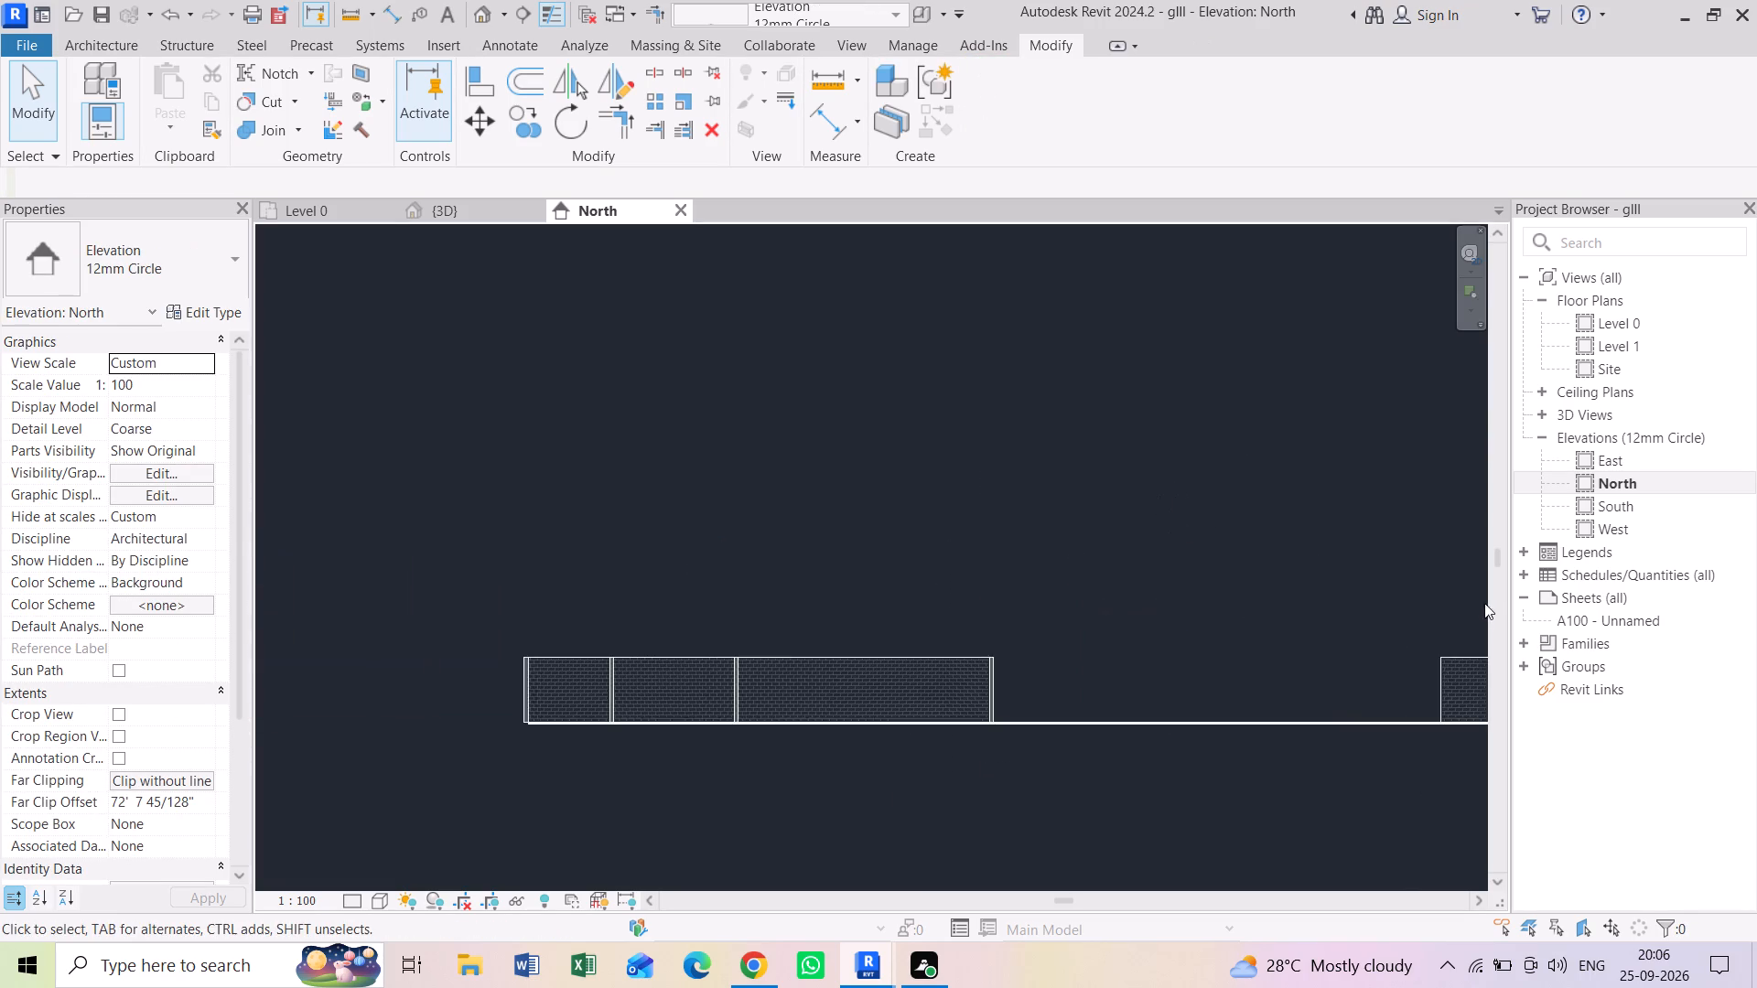
{"action": "scroll", "coordinate": [1288, 613], "scroll_direction": "down", "scroll_amount": 1}
{"action": "middle_click_drag", "start_coordinate": [1288, 613], "coordinate": [1222, 585]}
{"action": "left_click_drag", "start_coordinate": [1440, 599], "coordinate": [1301, 671]}
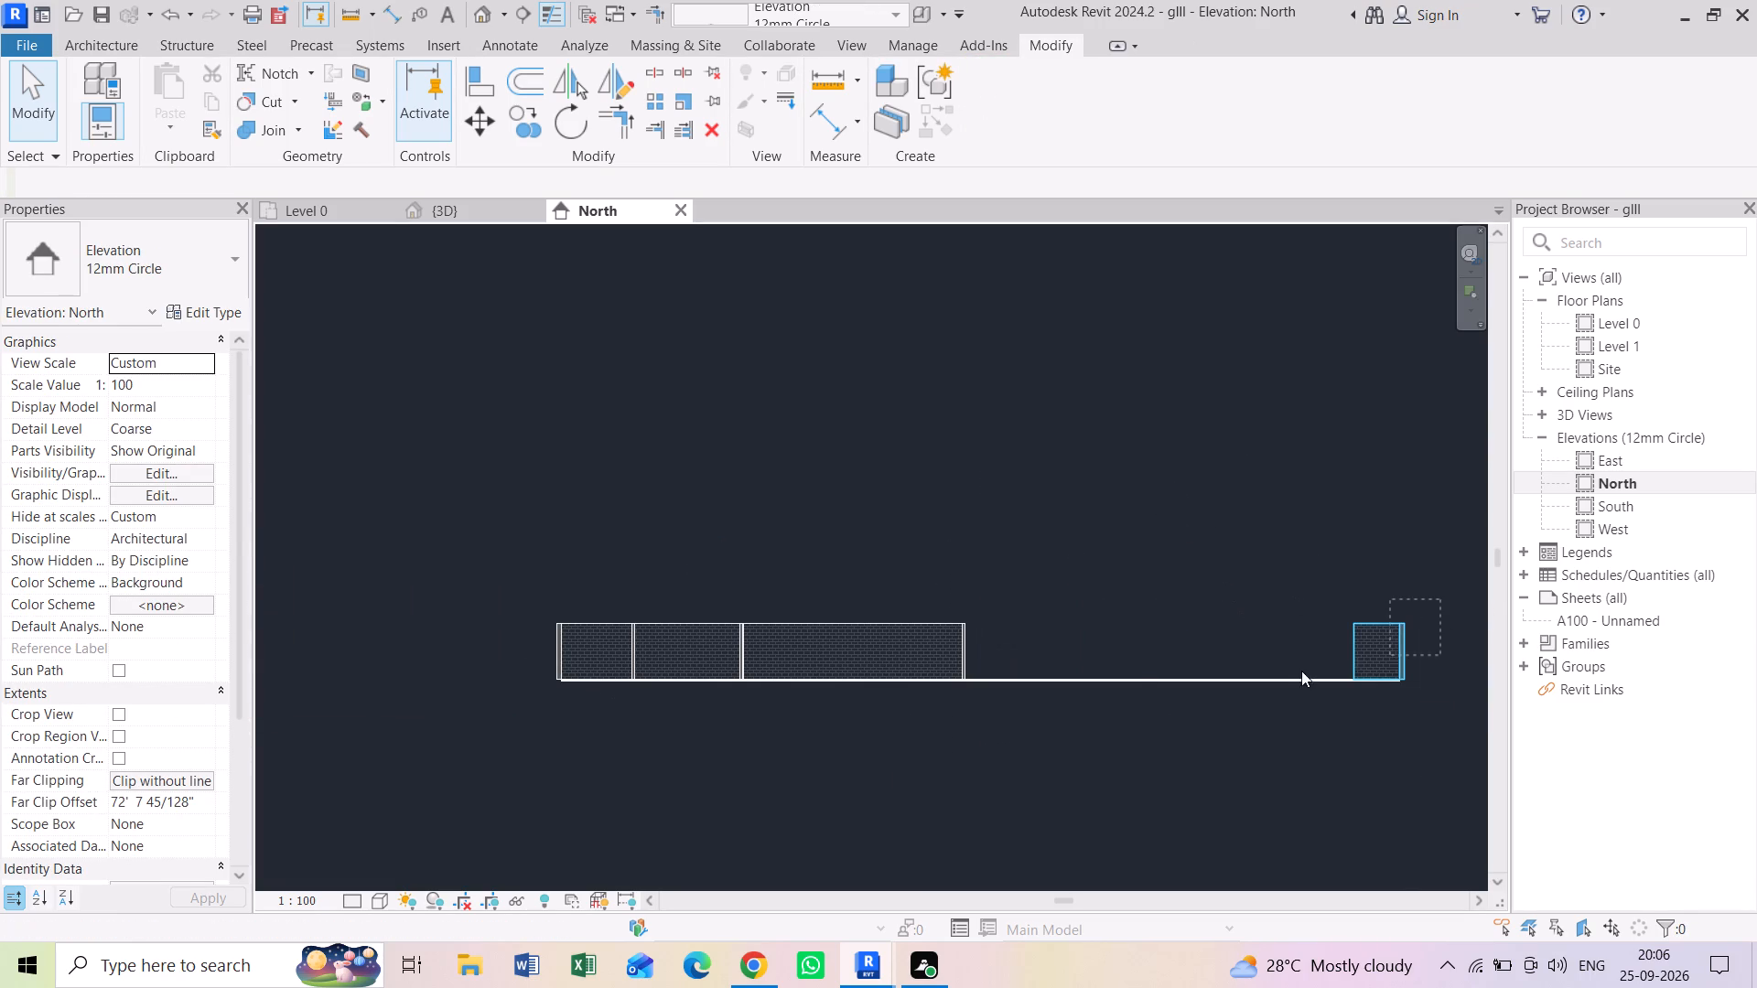
{"action": "left_click_drag", "start_coordinate": [1301, 671], "coordinate": [424, 714]}
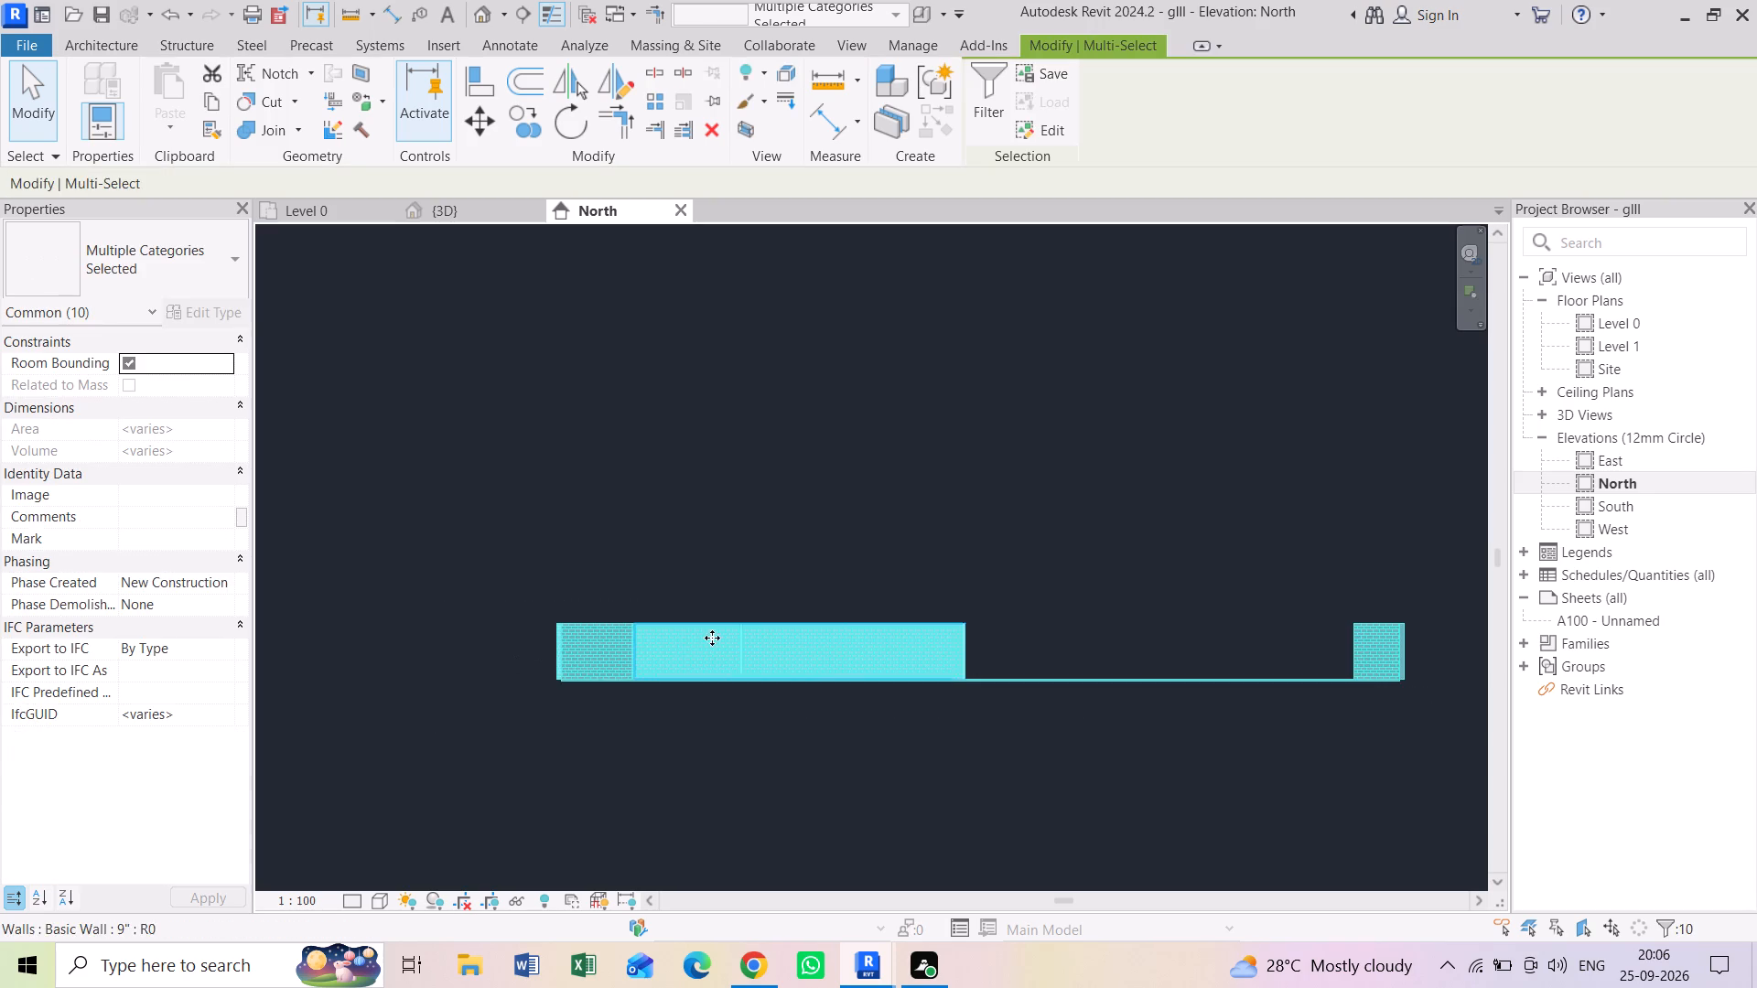
{"action": "left_click", "coordinate": [901, 488]}
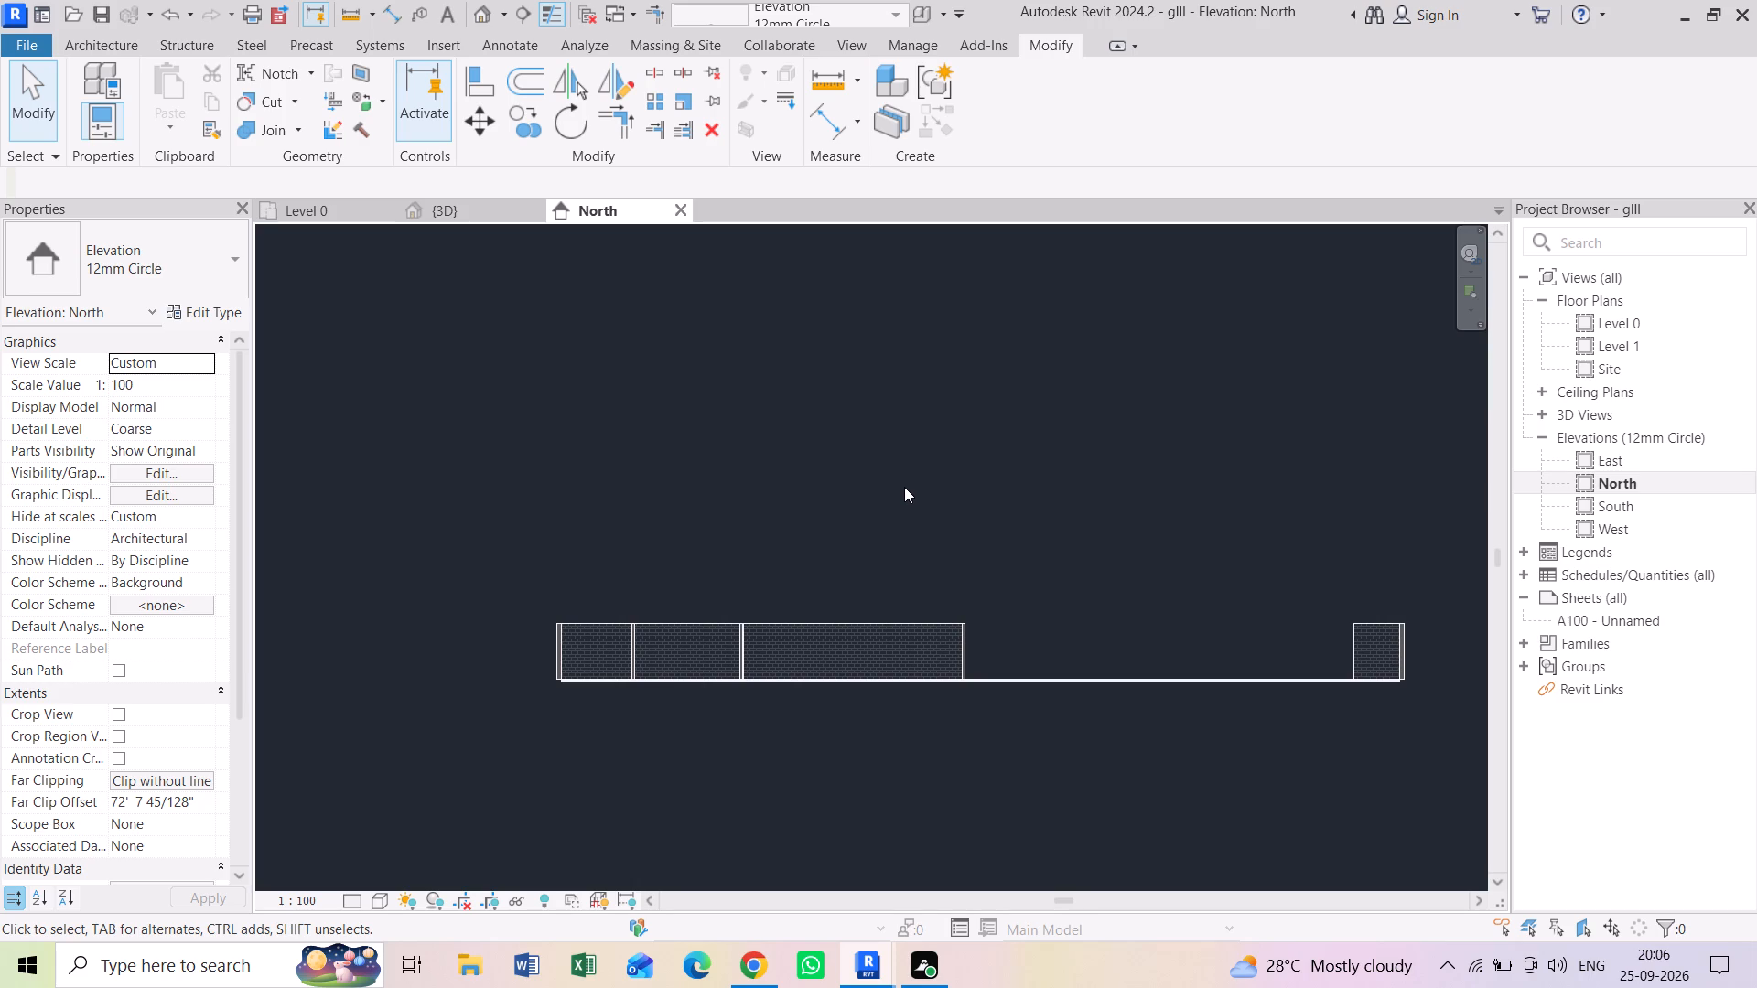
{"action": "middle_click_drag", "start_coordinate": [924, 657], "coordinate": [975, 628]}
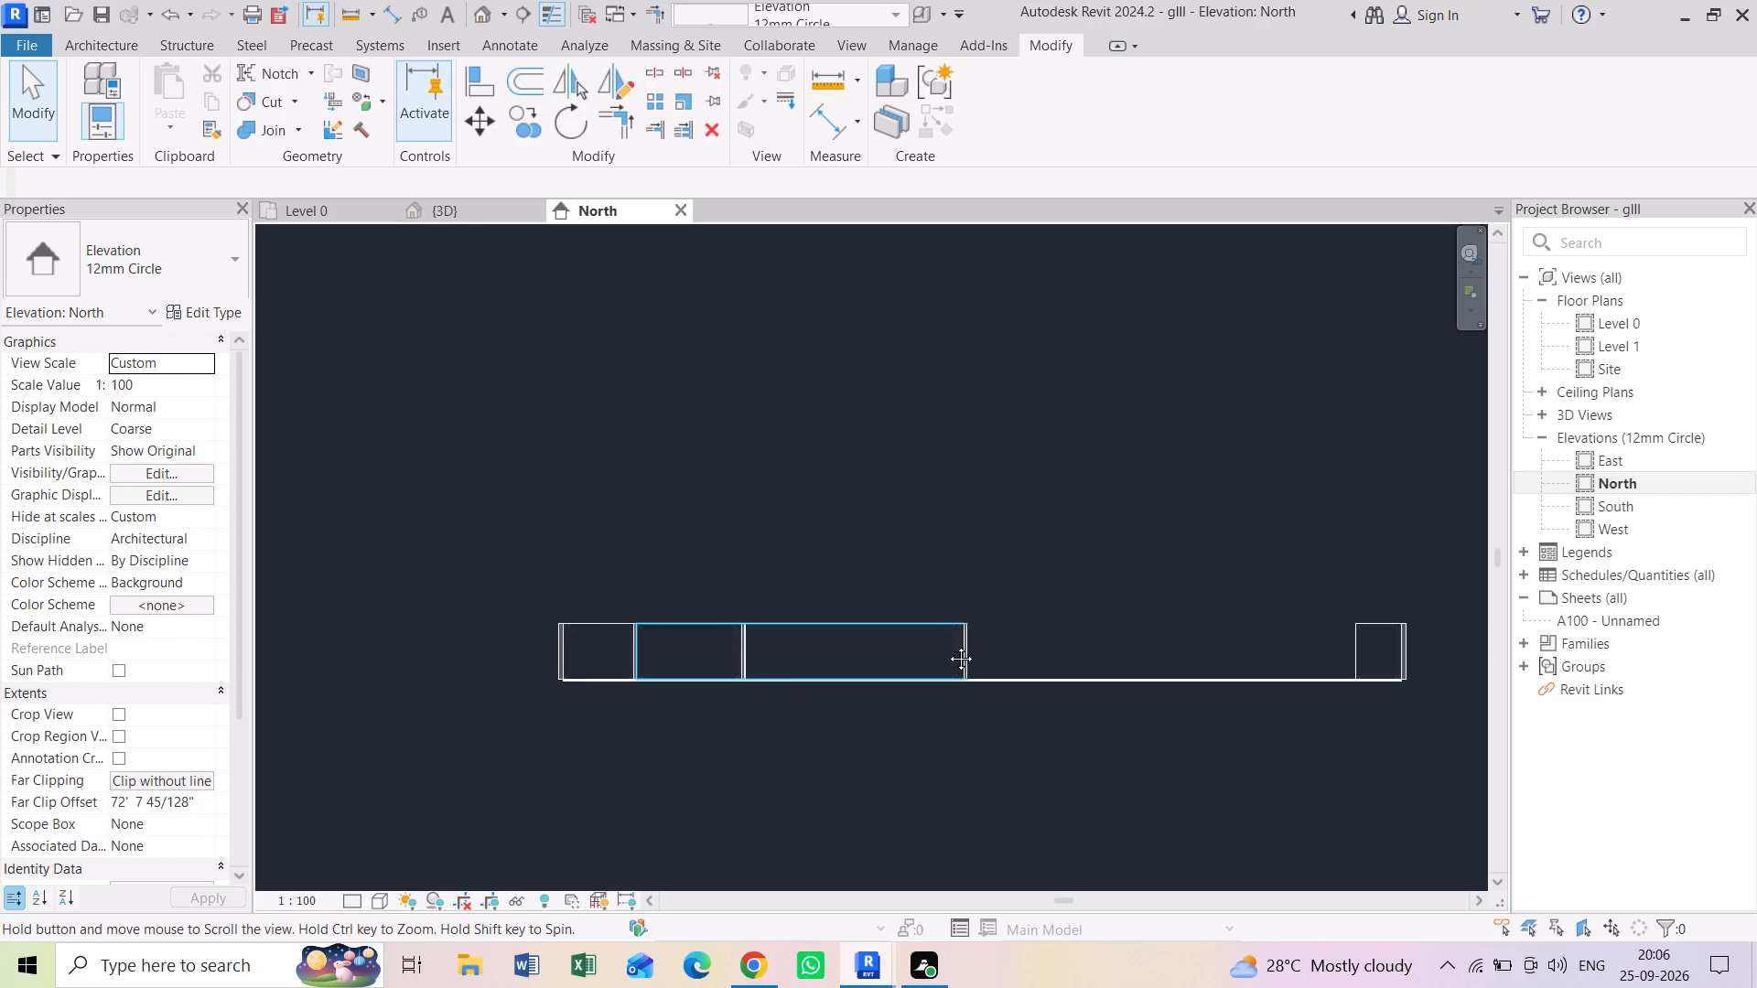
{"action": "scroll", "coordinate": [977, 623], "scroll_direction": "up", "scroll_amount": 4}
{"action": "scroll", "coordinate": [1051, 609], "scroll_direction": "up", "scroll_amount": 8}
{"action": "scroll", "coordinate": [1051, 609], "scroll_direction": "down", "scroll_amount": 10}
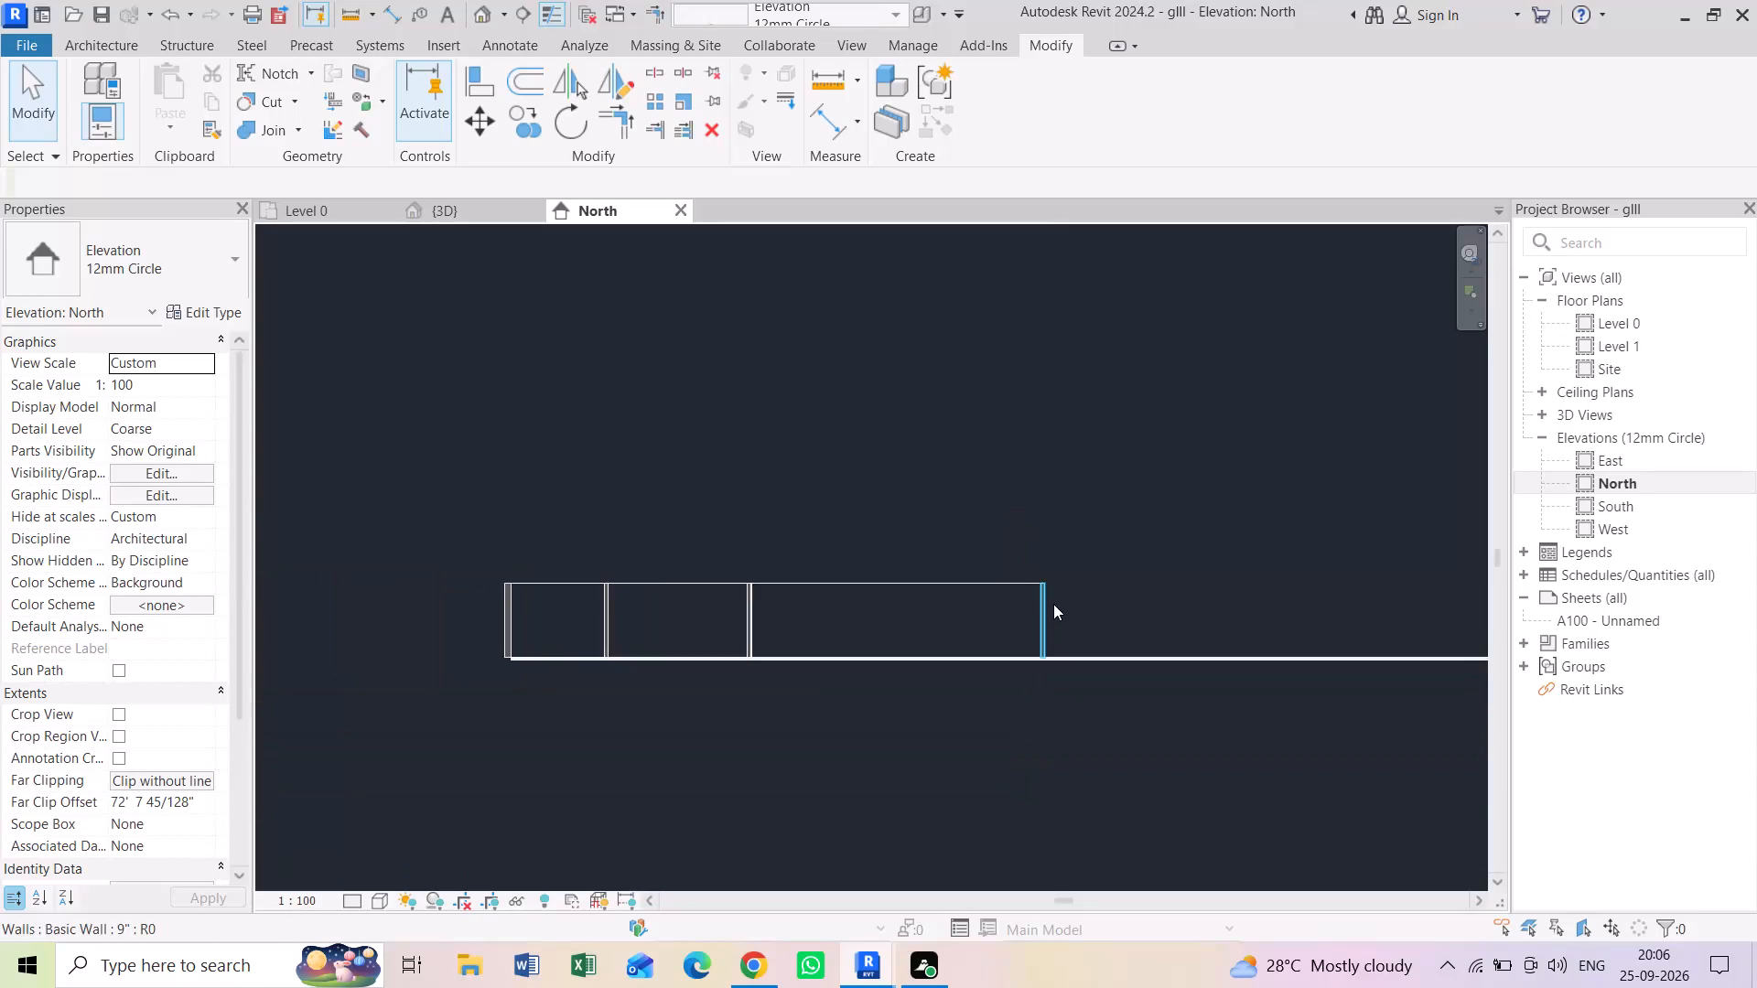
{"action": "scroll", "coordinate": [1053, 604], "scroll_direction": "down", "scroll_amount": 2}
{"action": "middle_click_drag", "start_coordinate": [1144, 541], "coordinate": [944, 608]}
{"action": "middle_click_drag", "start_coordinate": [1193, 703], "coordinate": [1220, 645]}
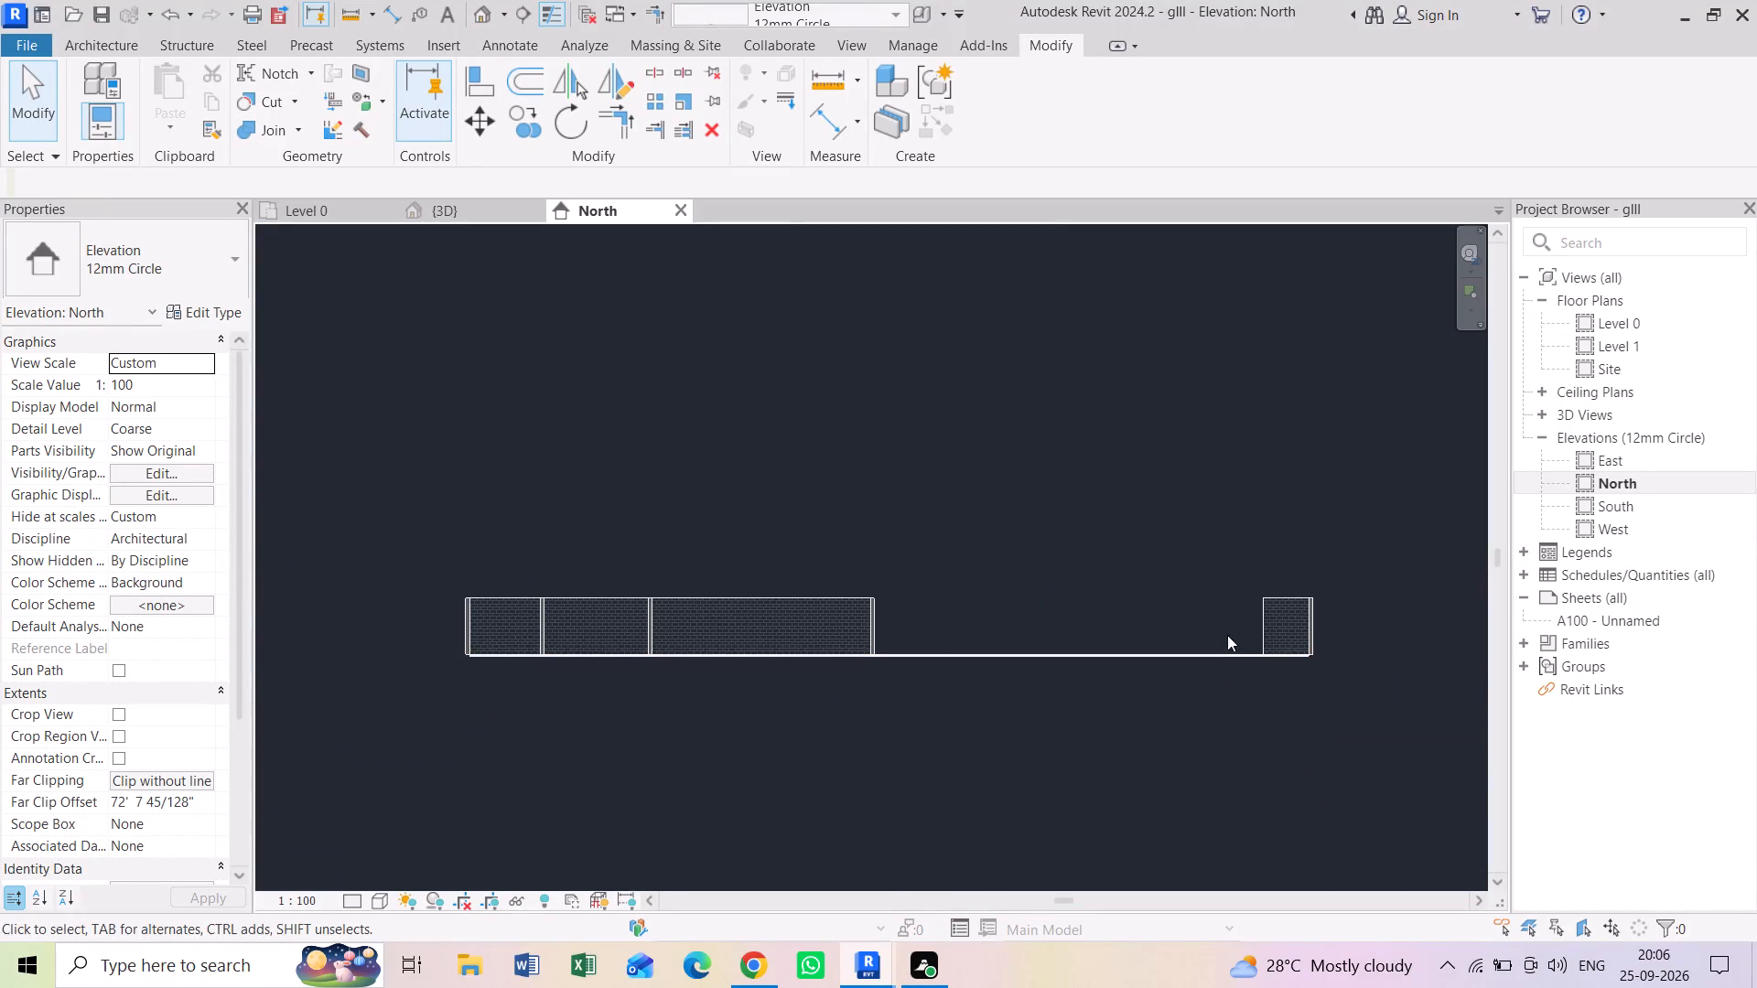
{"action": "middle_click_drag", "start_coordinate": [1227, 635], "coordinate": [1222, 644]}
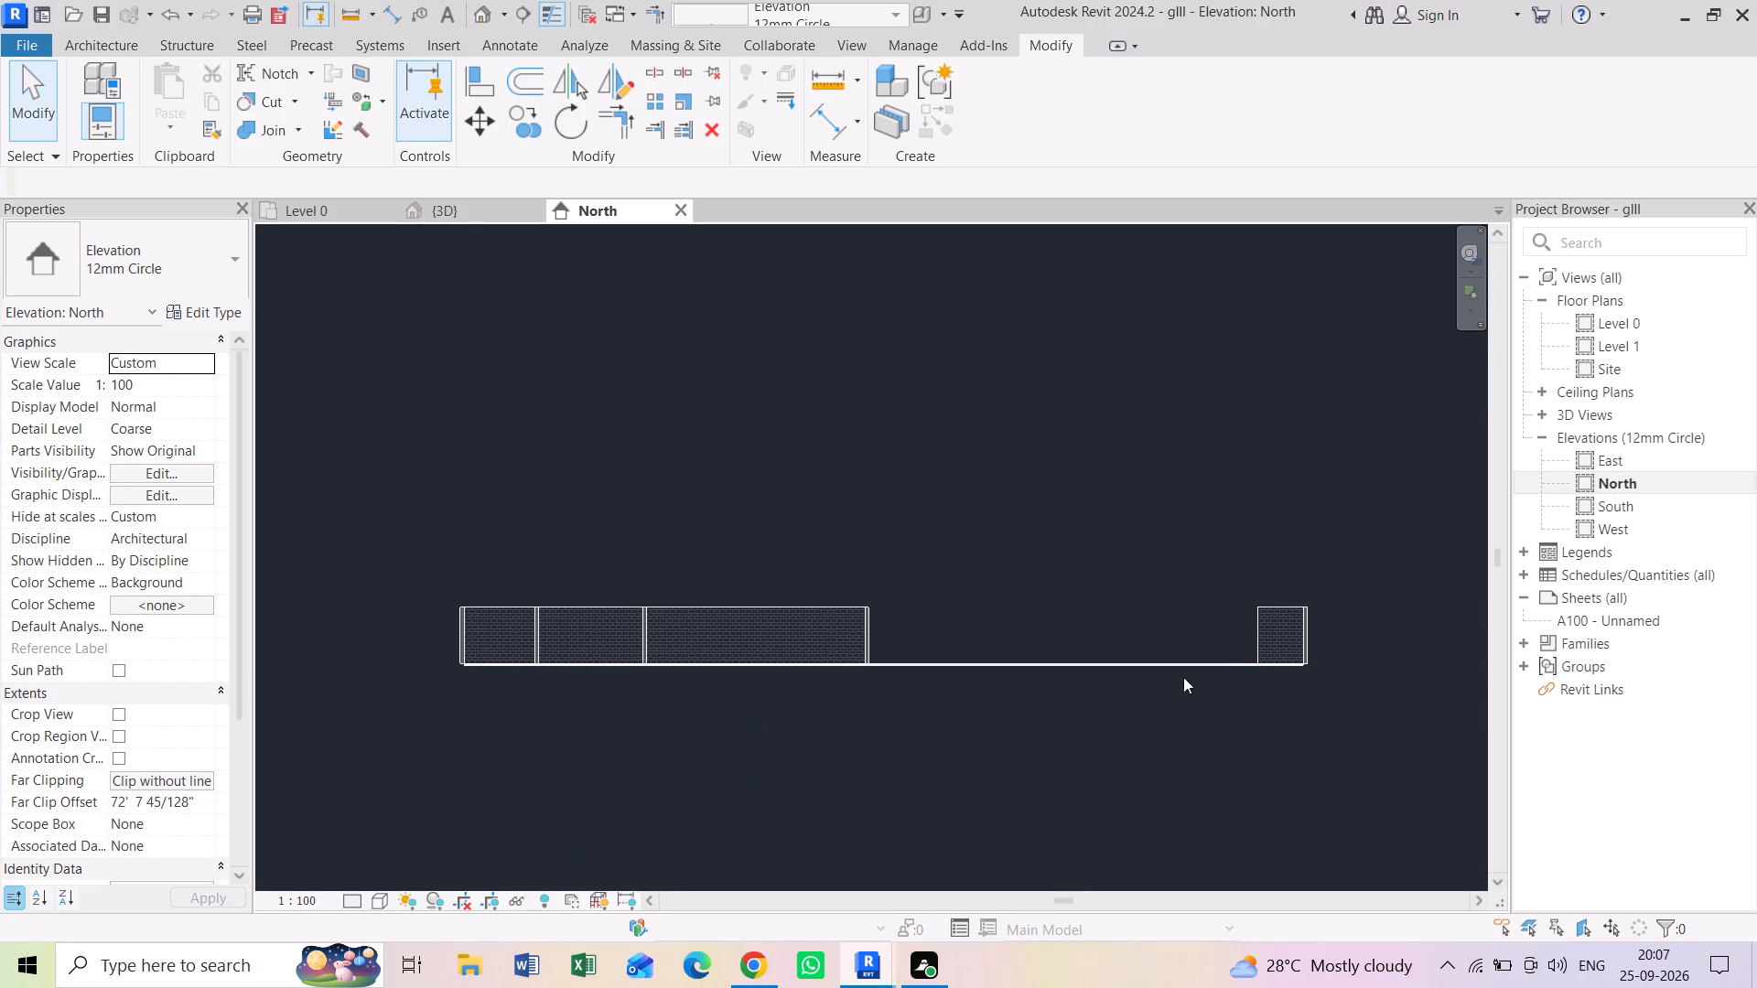
Select the short compound wall, adjoining side wall and floor in the elevation, and locate them in the 3D view.
{"action": "scroll", "coordinate": [1291, 643], "scroll_direction": "up", "scroll_amount": 4}
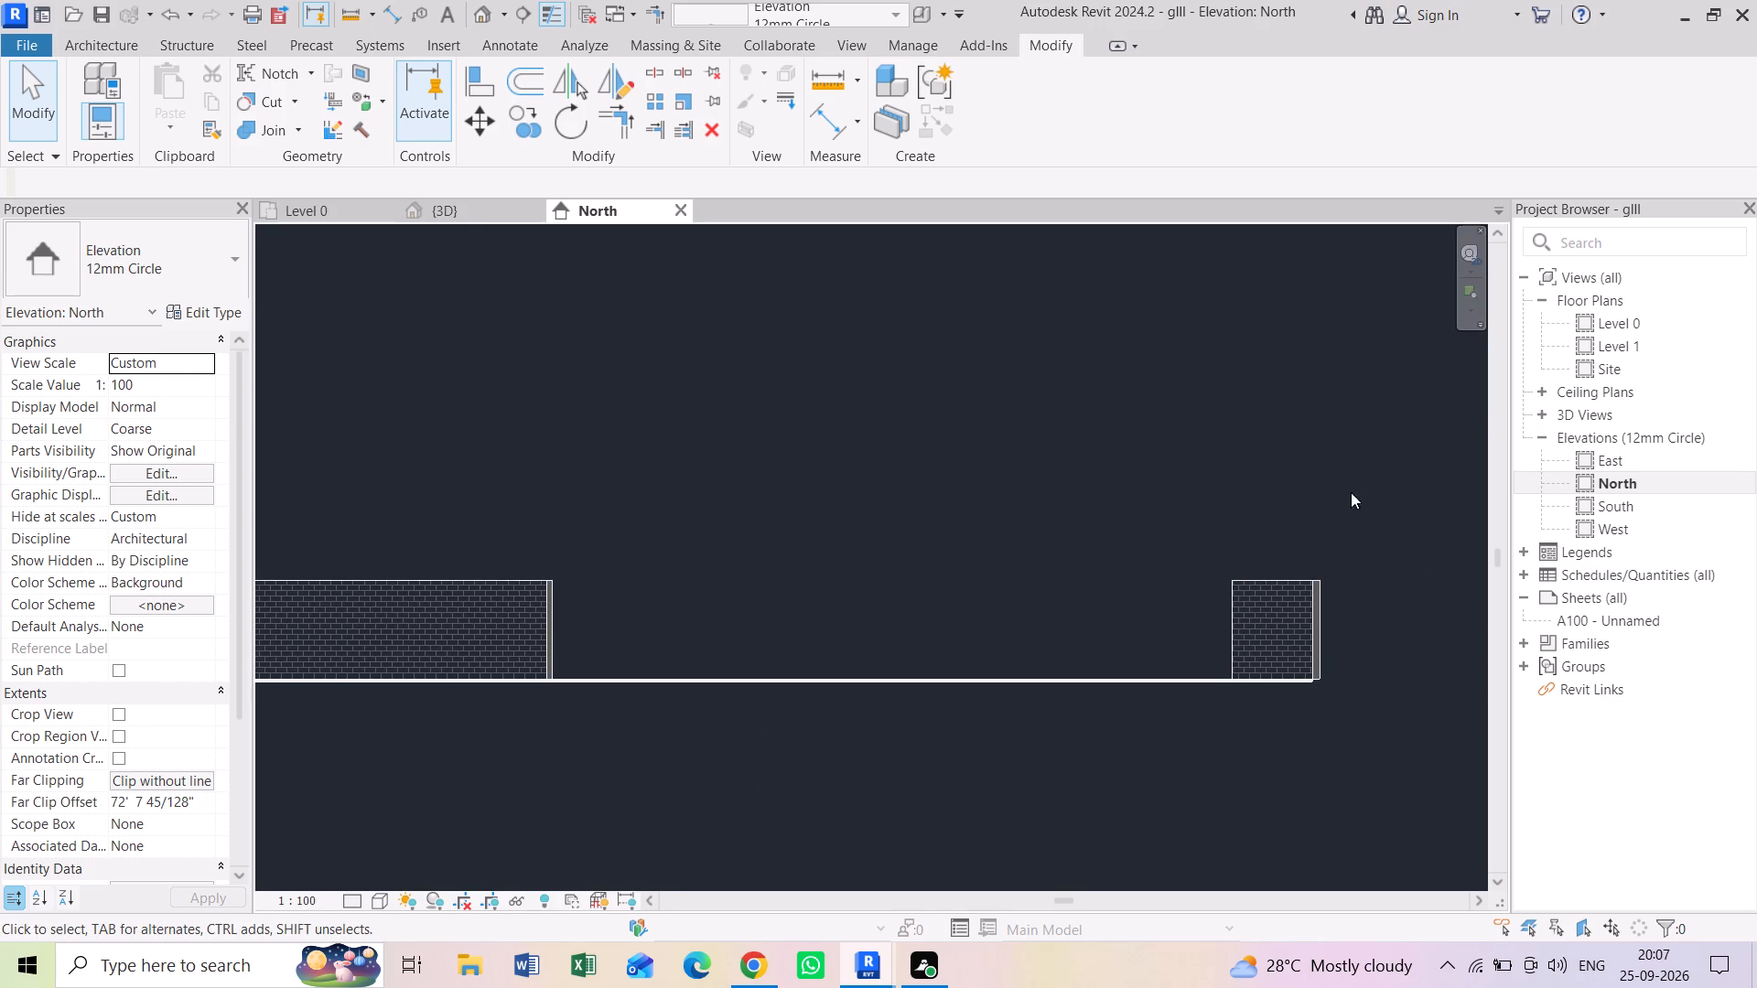
{"action": "left_click_drag", "start_coordinate": [1423, 527], "coordinate": [531, 752]}
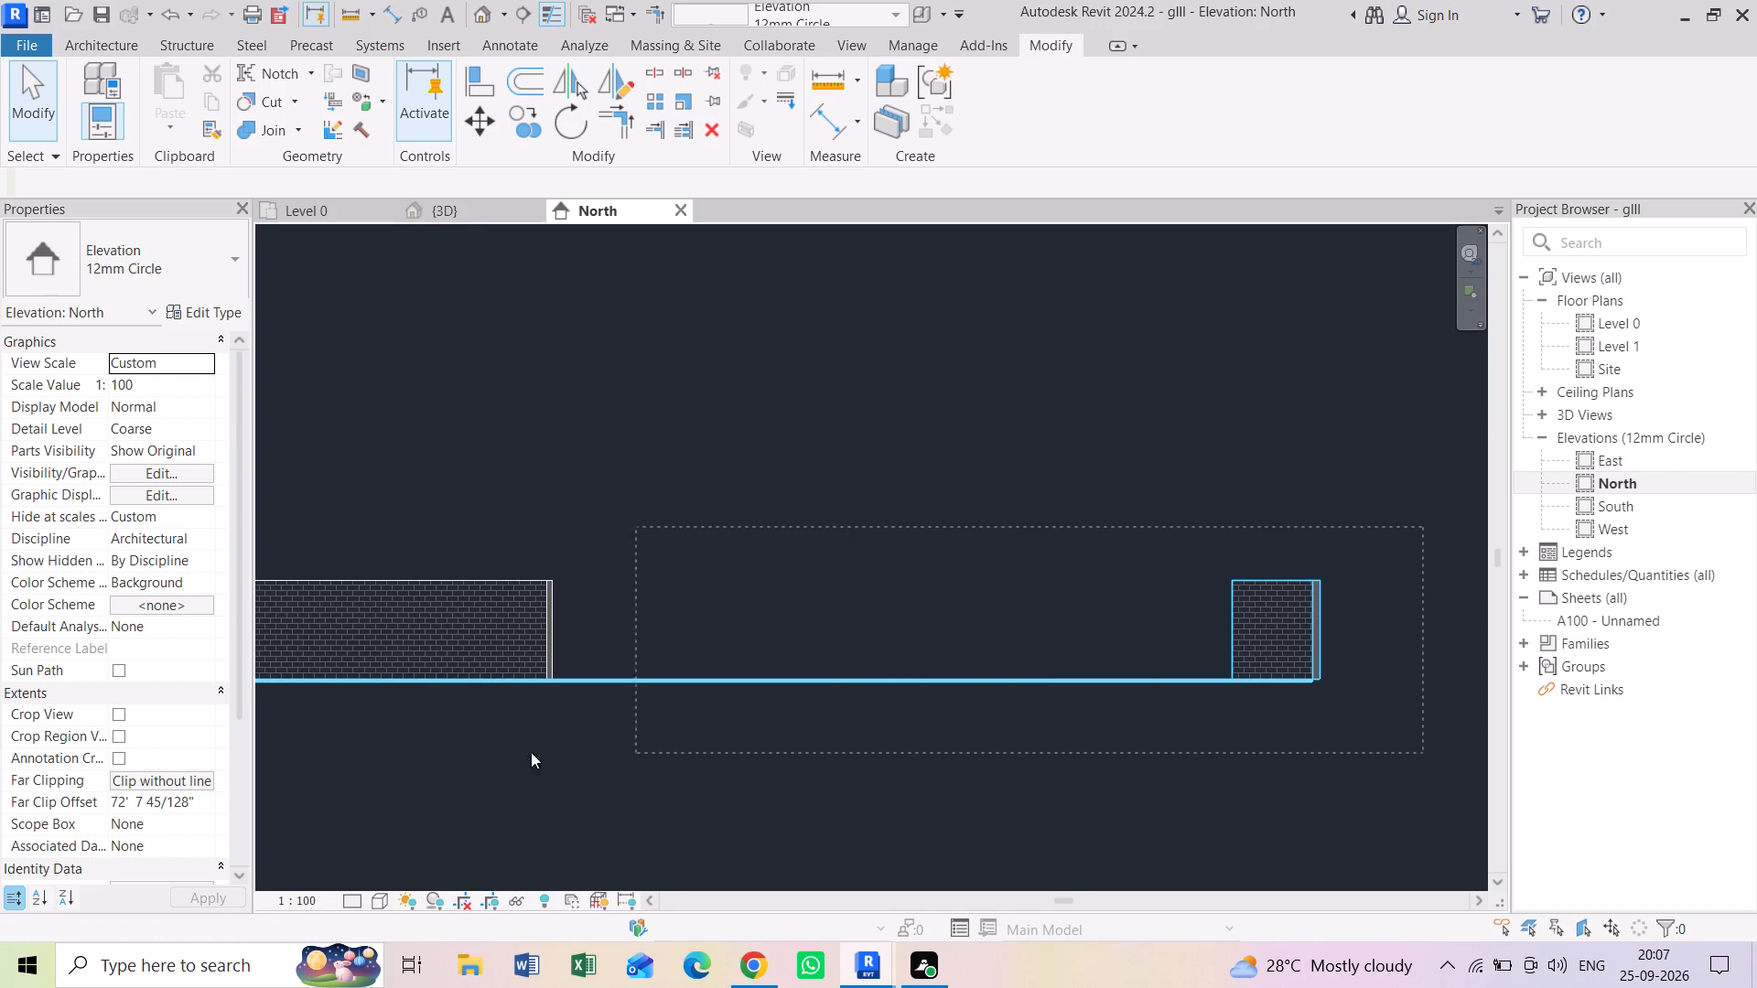
{"action": "left_click_drag", "start_coordinate": [531, 752], "coordinate": [425, 755]}
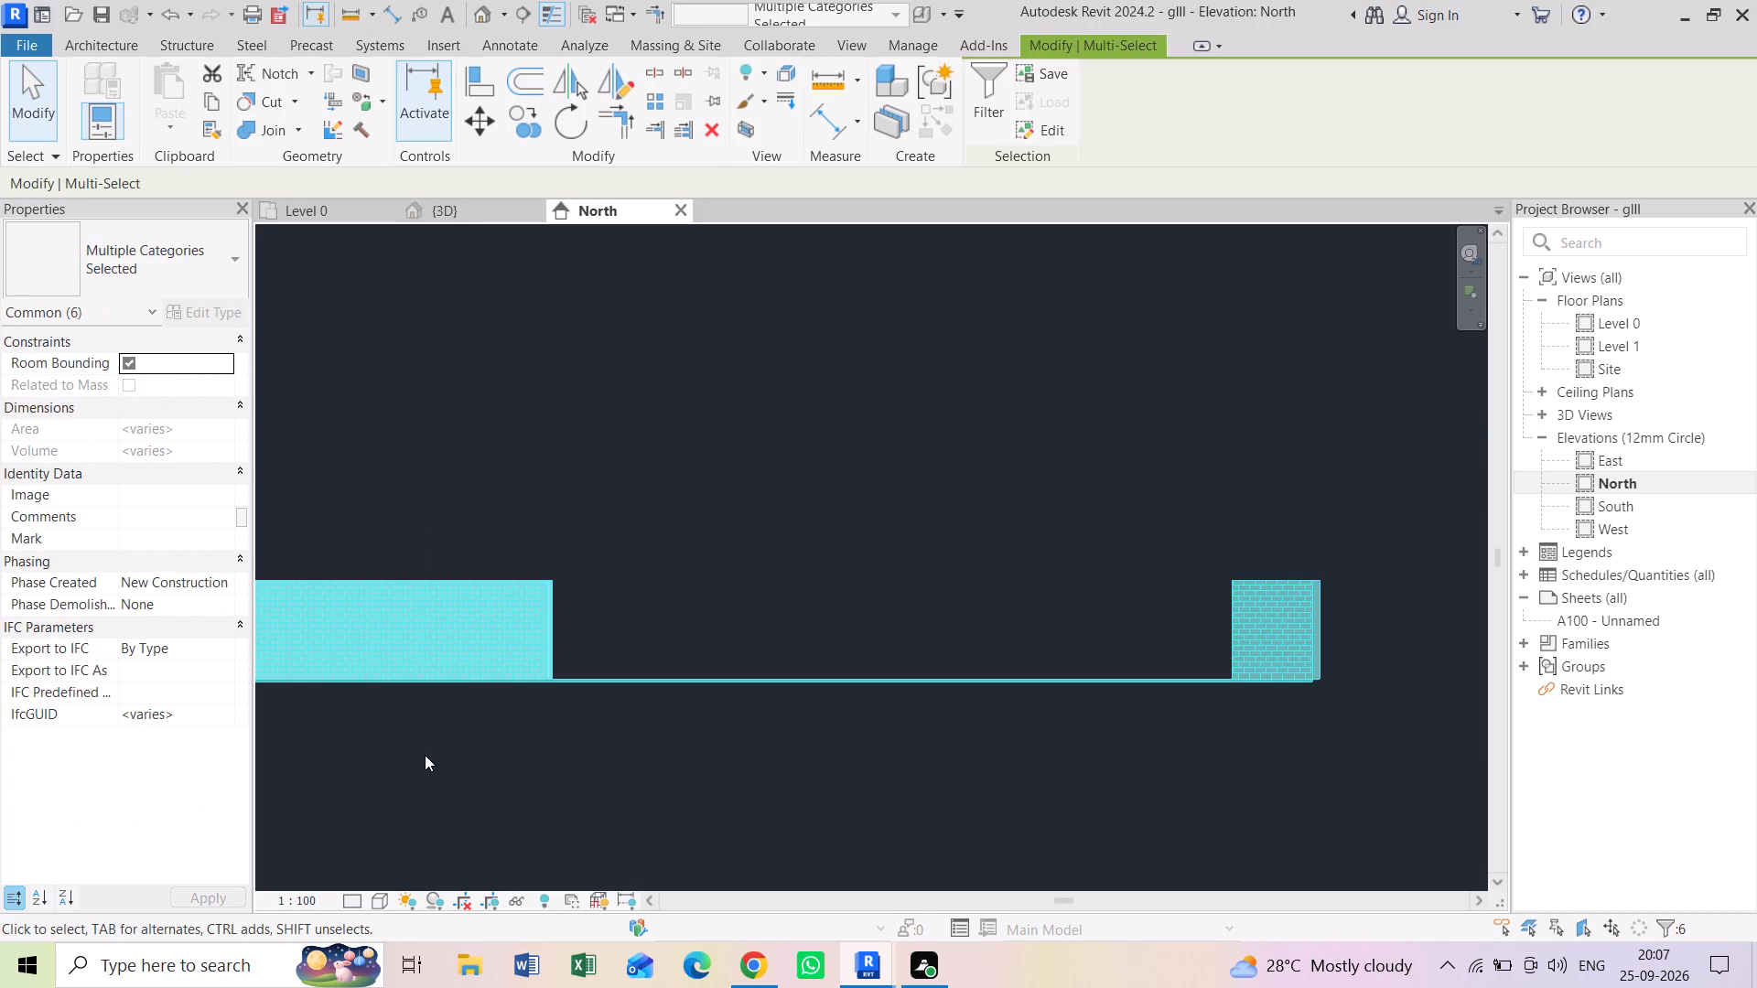
{"action": "left_click", "coordinate": [848, 507]}
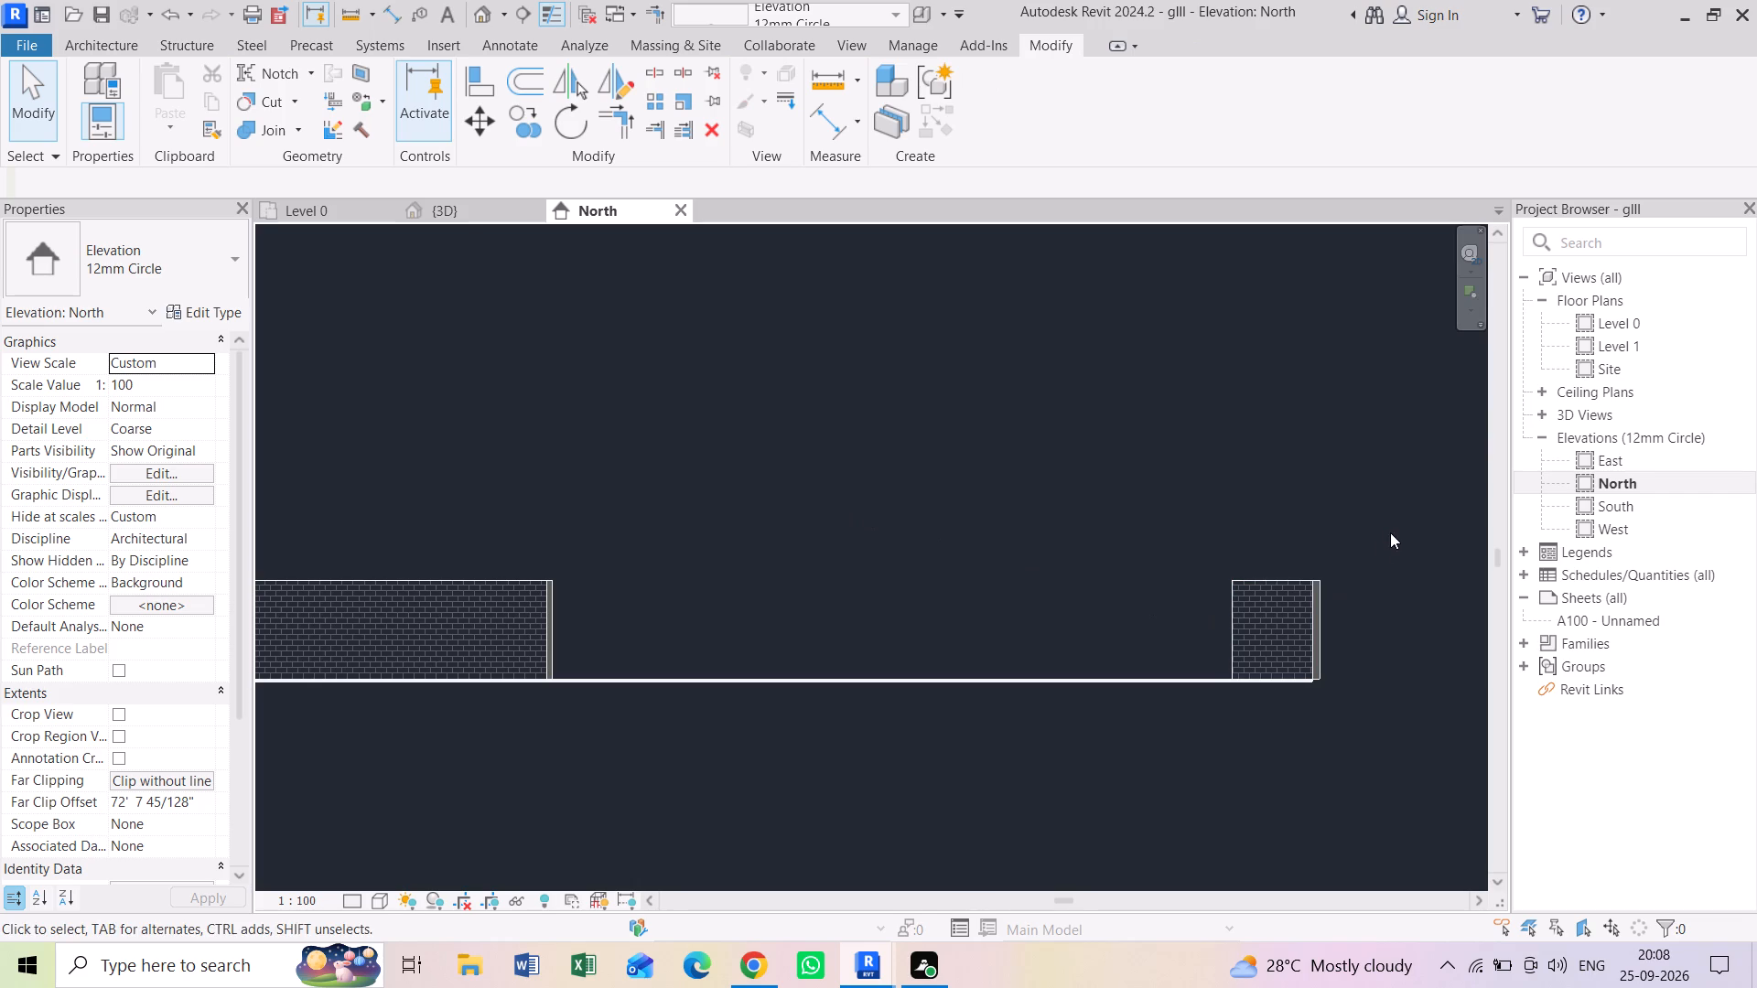
{"action": "left_click_drag", "start_coordinate": [1390, 532], "coordinate": [1149, 725]}
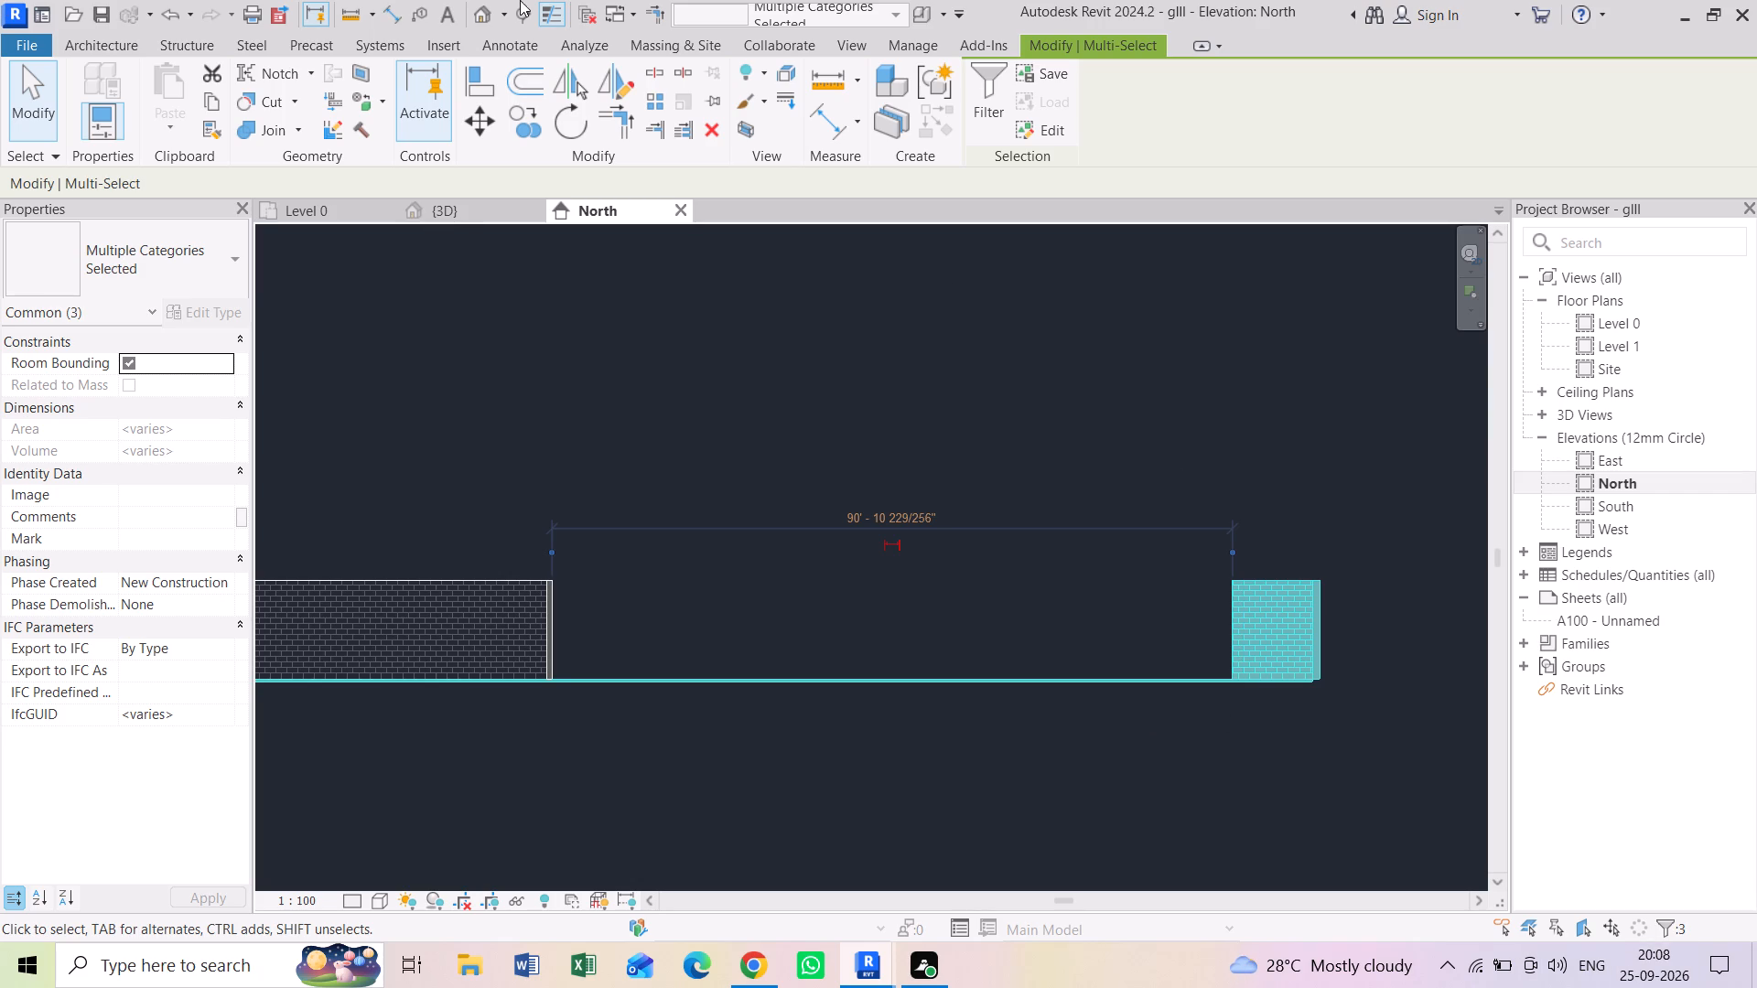
{"action": "left_click", "coordinate": [442, 209]}
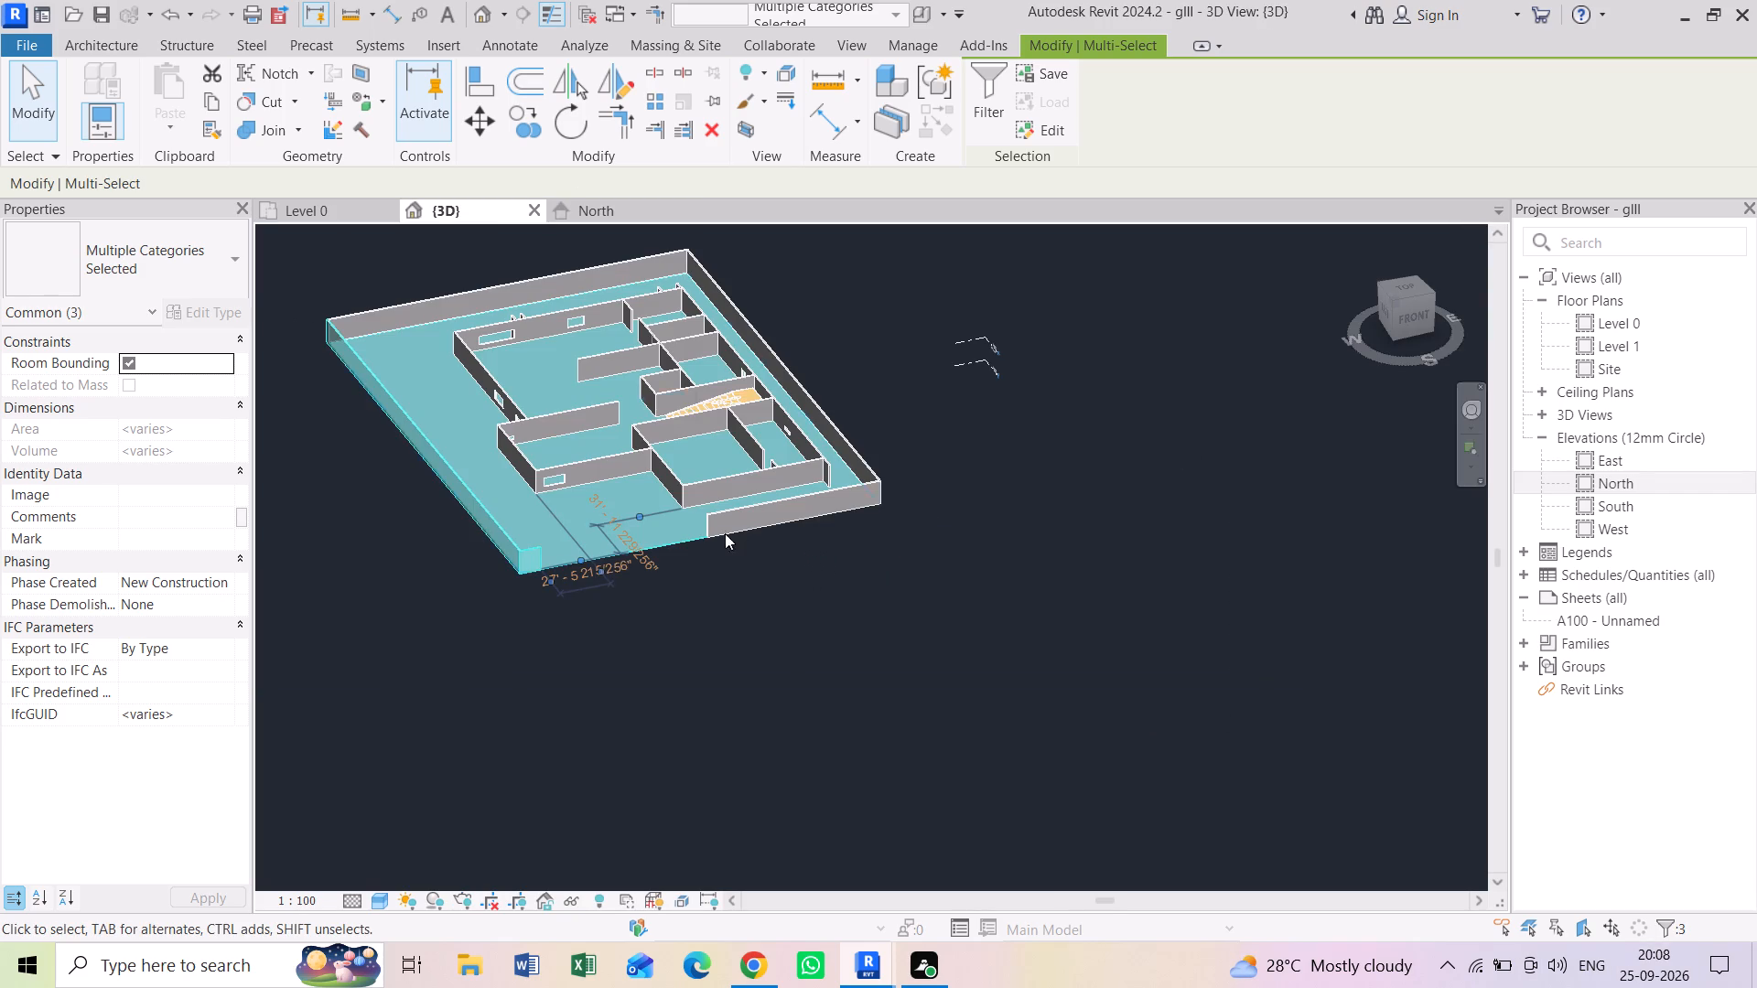
{"action": "key", "text": "Escape"}
{"action": "key", "text": "Escape"}
{"action": "key", "text": "Escape"}
{"action": "key", "text": "Escape"}
{"action": "key", "text": "Escape"}
{"action": "scroll", "coordinate": [729, 378], "scroll_direction": "up", "scroll_amount": 3}
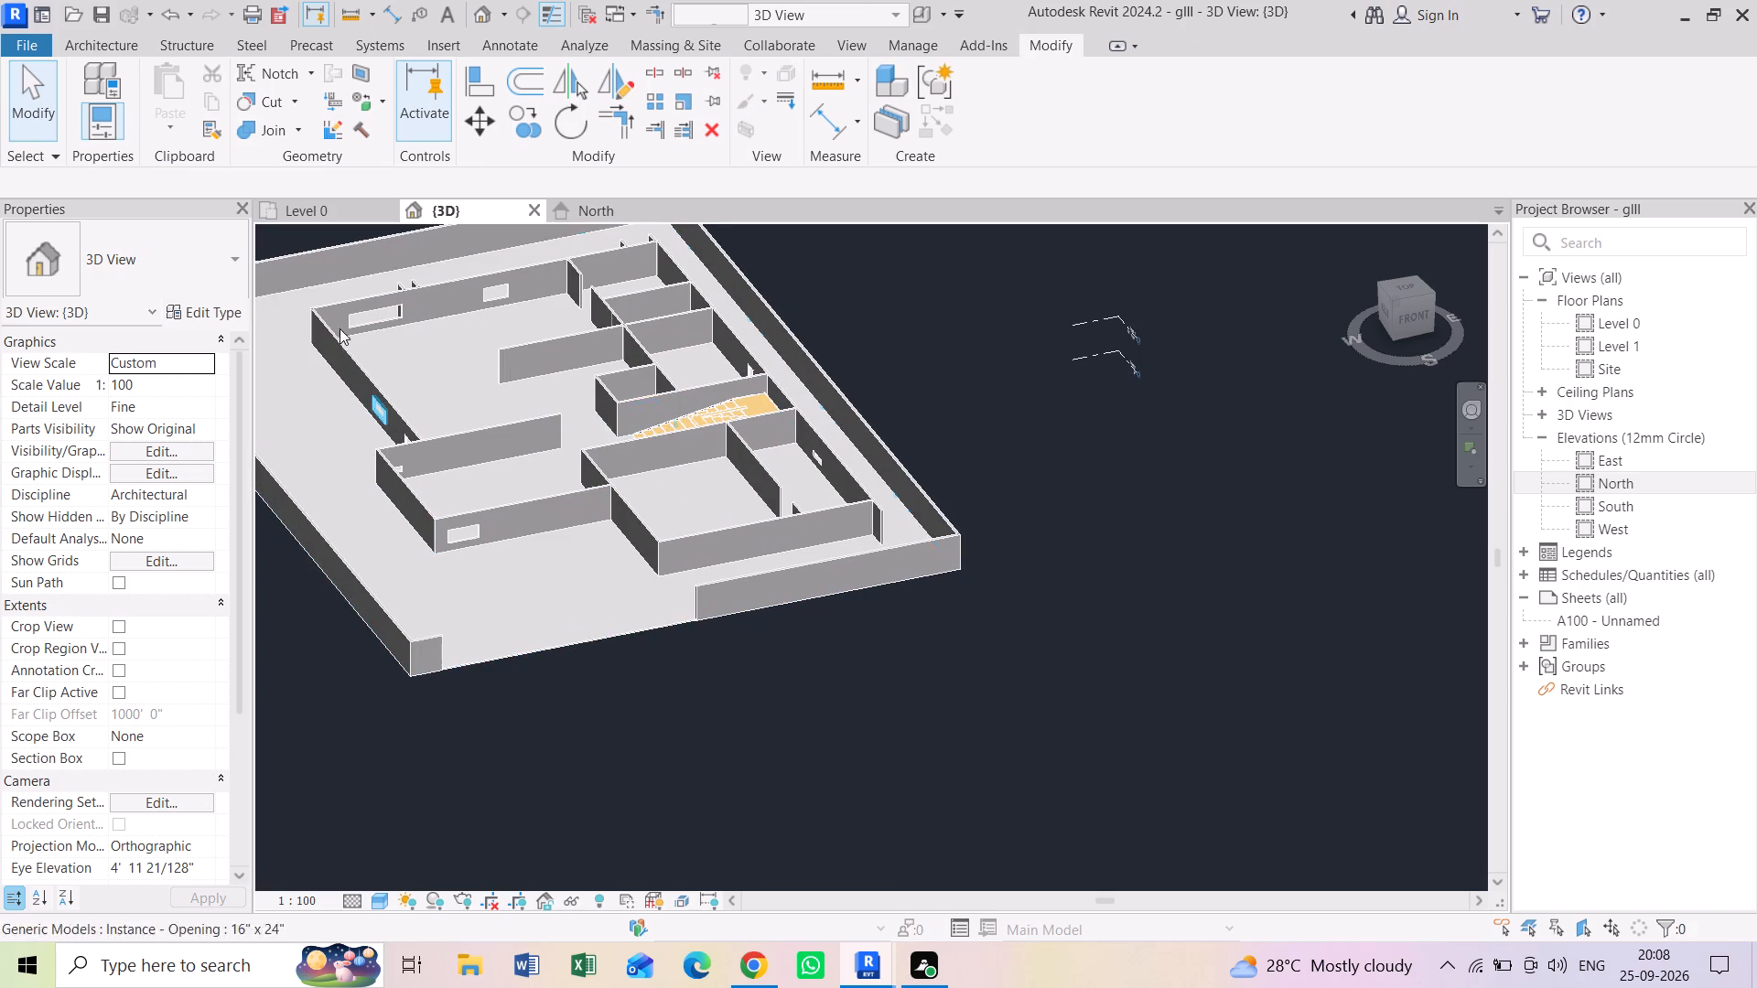
Return to the Level 0 plan and inspect the drawing room's wall openings facing the portico and the deck.
{"action": "left_click", "coordinate": [302, 215]}
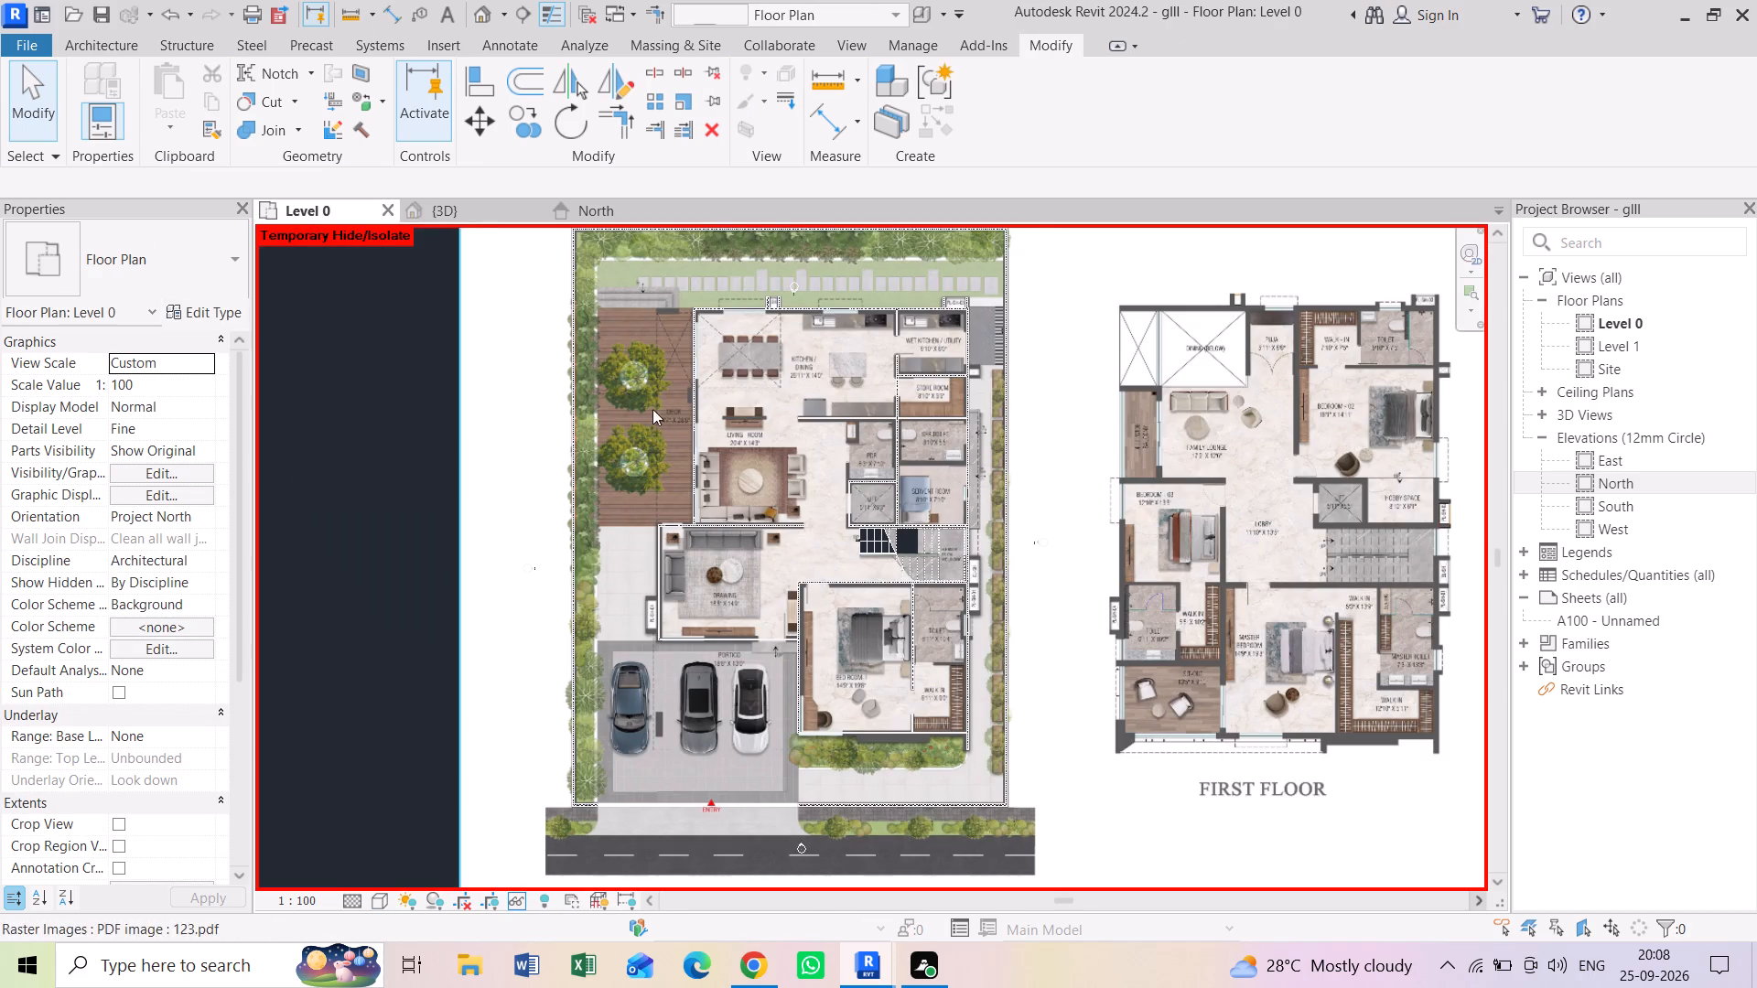
{"action": "scroll", "coordinate": [691, 591], "scroll_direction": "up", "scroll_amount": 8}
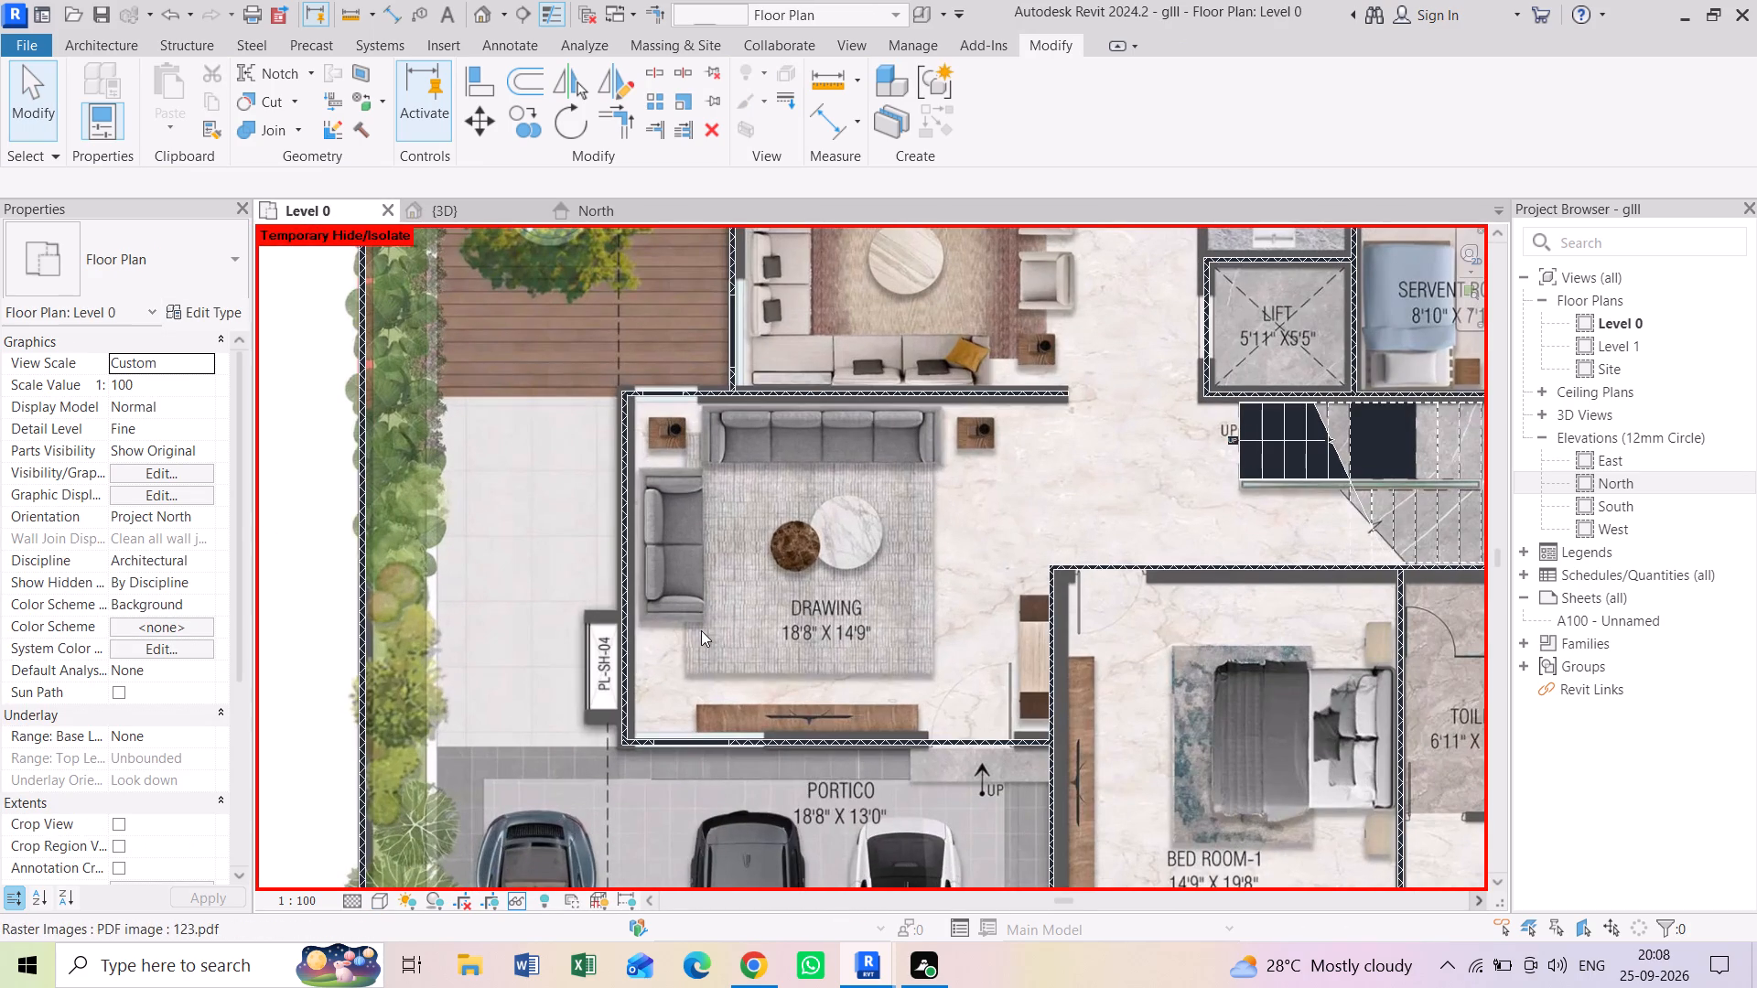
{"action": "scroll", "coordinate": [701, 752], "scroll_direction": "up", "scroll_amount": 4}
{"action": "left_click", "coordinate": [696, 746]}
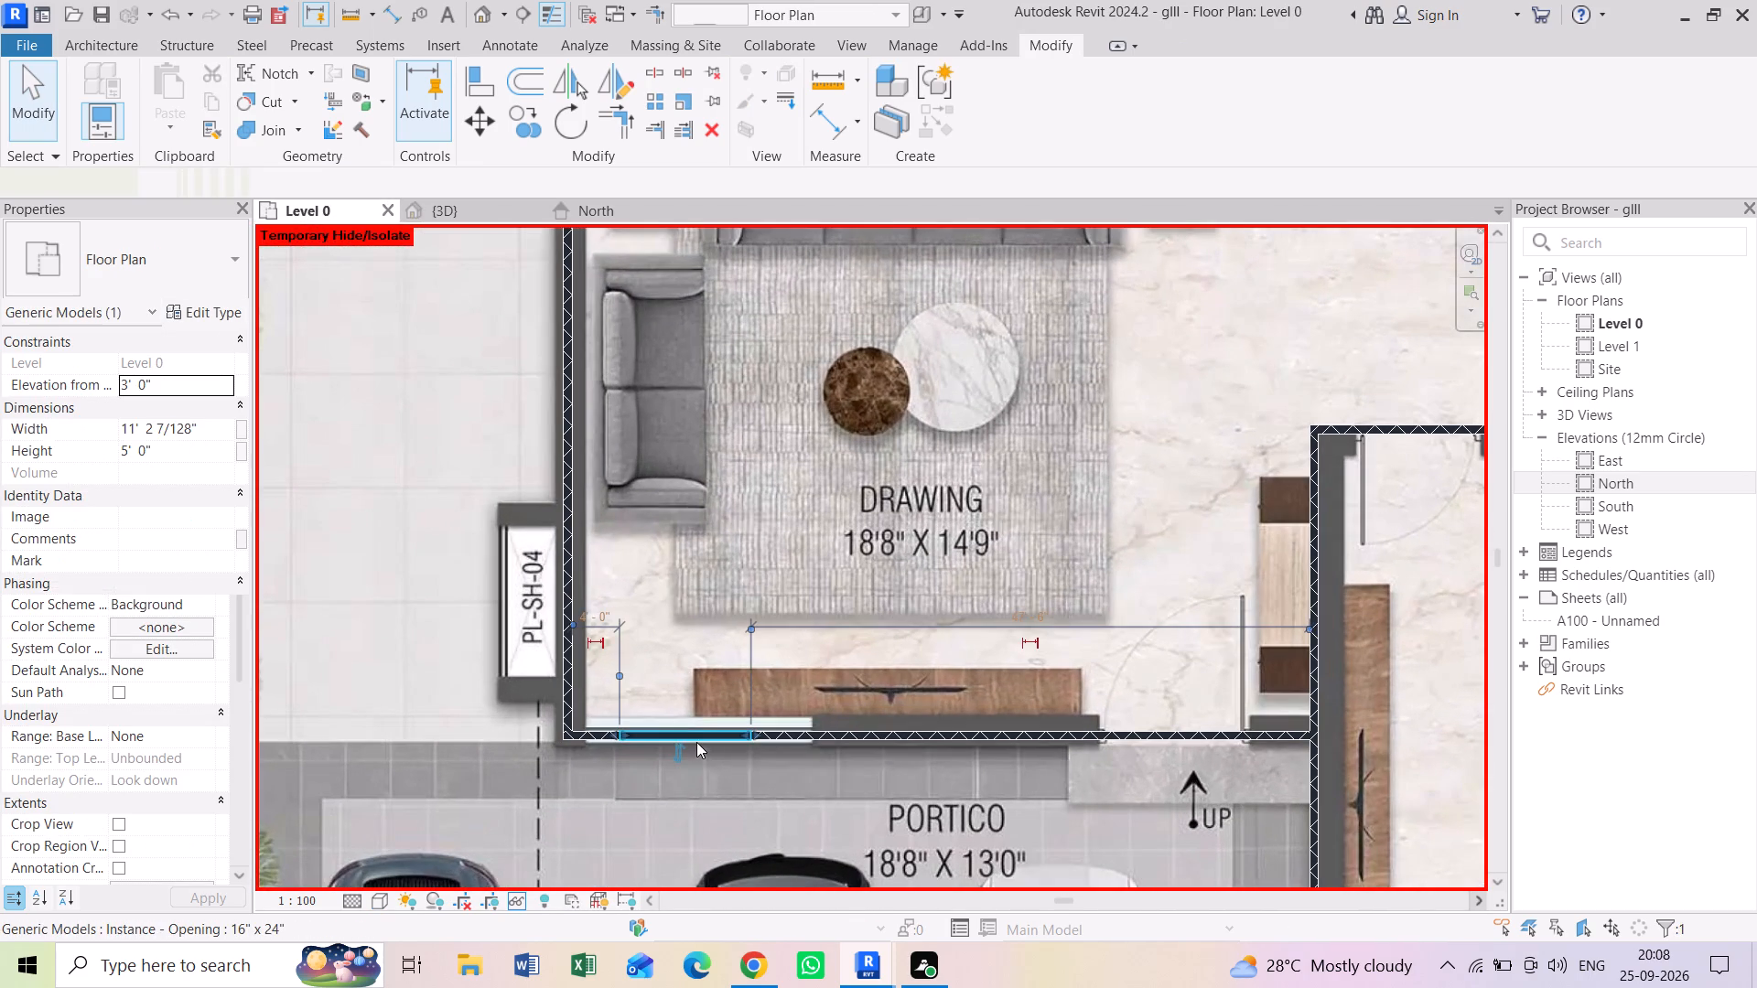
{"action": "key", "text": "Escape"}
{"action": "middle_click_drag", "start_coordinate": [625, 384], "coordinate": [667, 623]}
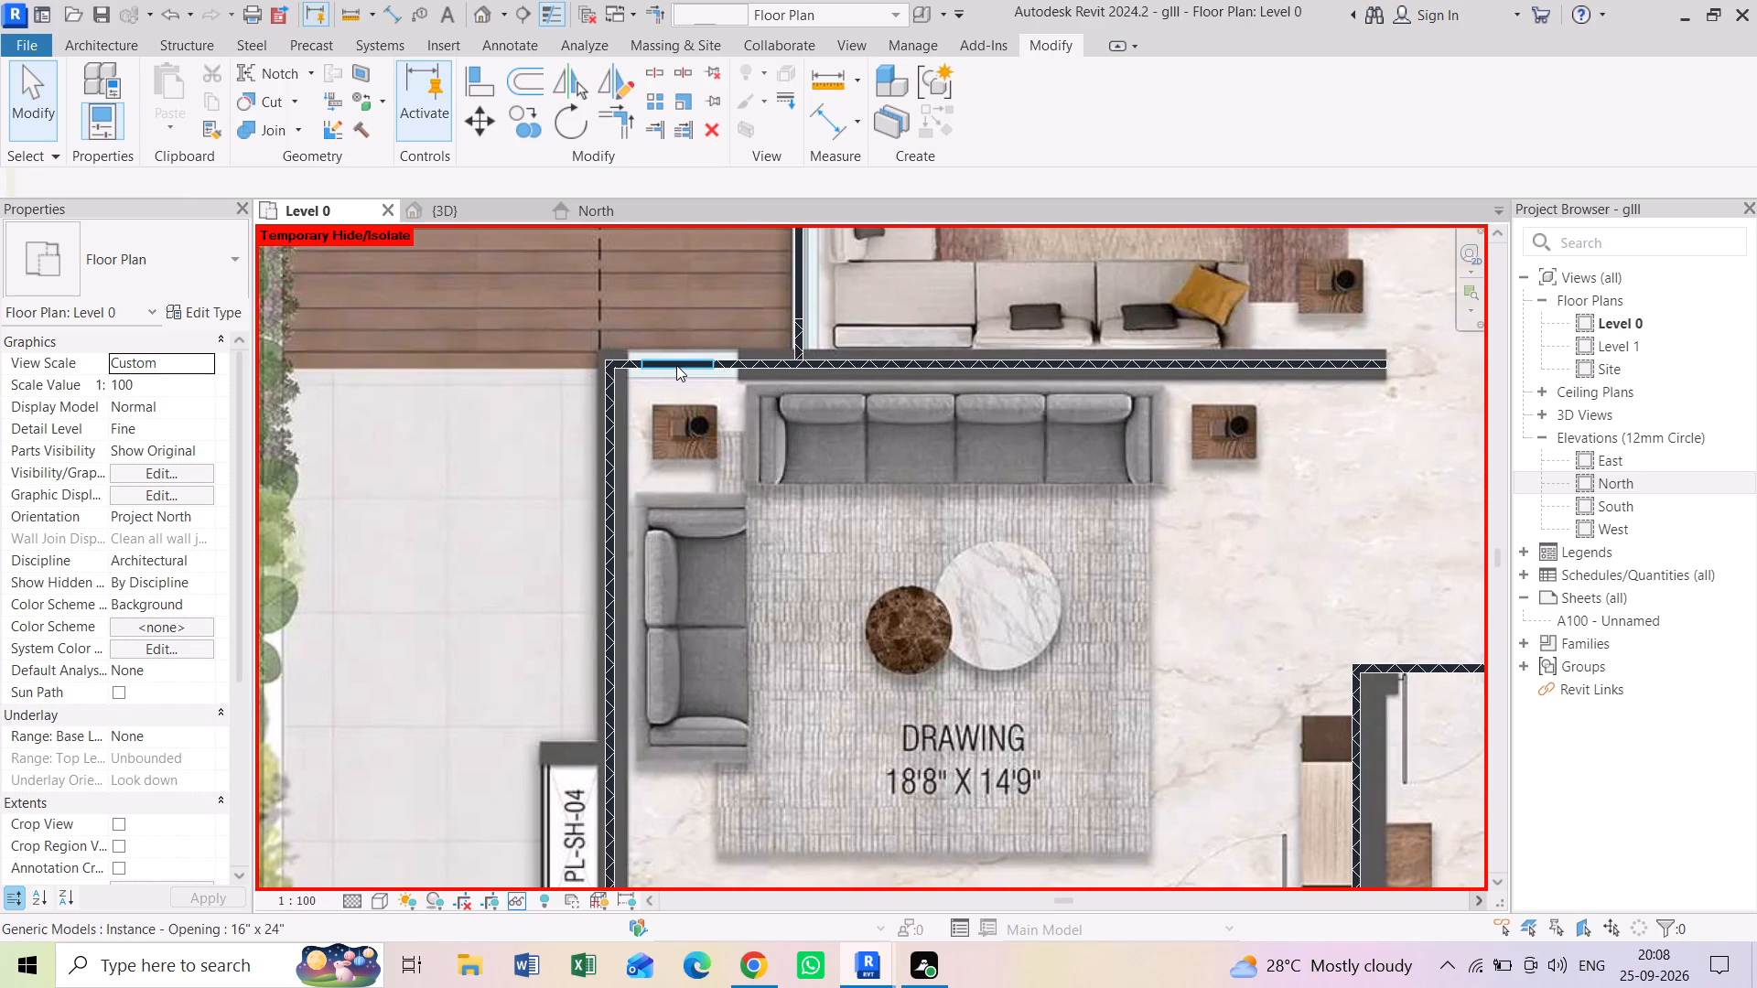
{"action": "key", "text": "Escape"}
Check the deck-side wall openings along the living room and the kitchen/dining openings against the floor plan image.
{"action": "scroll", "coordinate": [766, 458], "scroll_direction": "down", "scroll_amount": 1}
{"action": "middle_click_drag", "start_coordinate": [841, 356], "coordinate": [826, 526]}
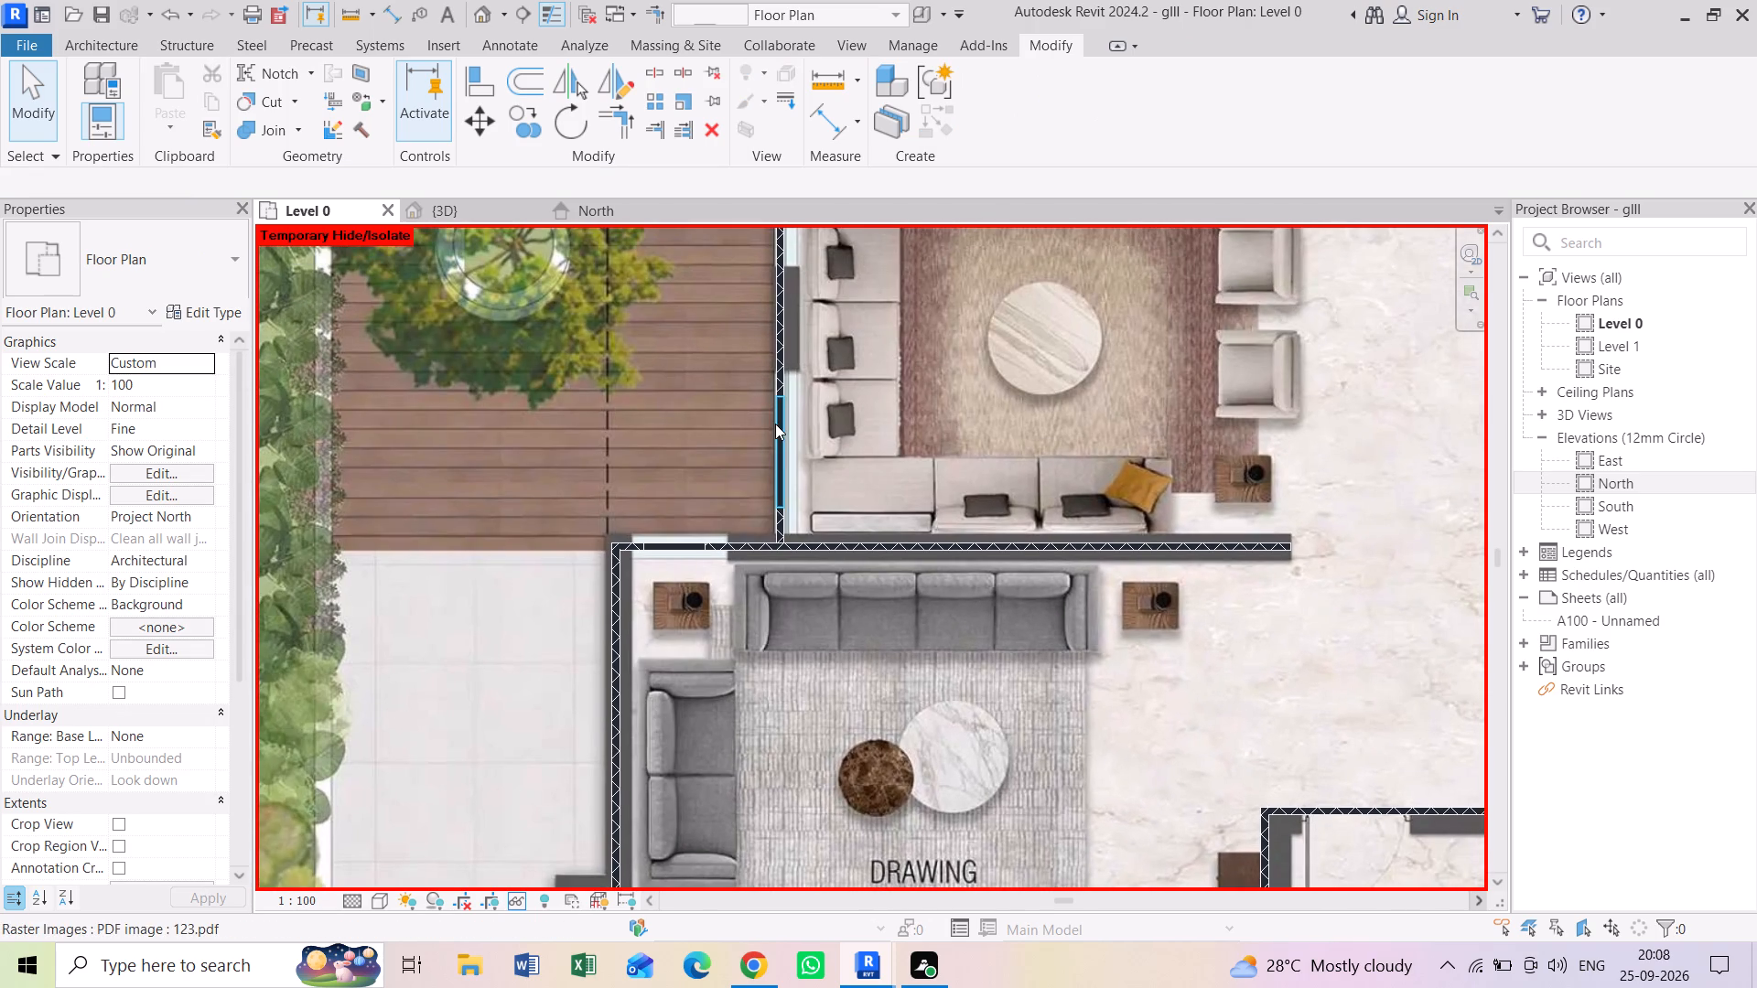
{"action": "middle_click_drag", "start_coordinate": [807, 378], "coordinate": [809, 528]}
{"action": "left_click", "coordinate": [779, 339]}
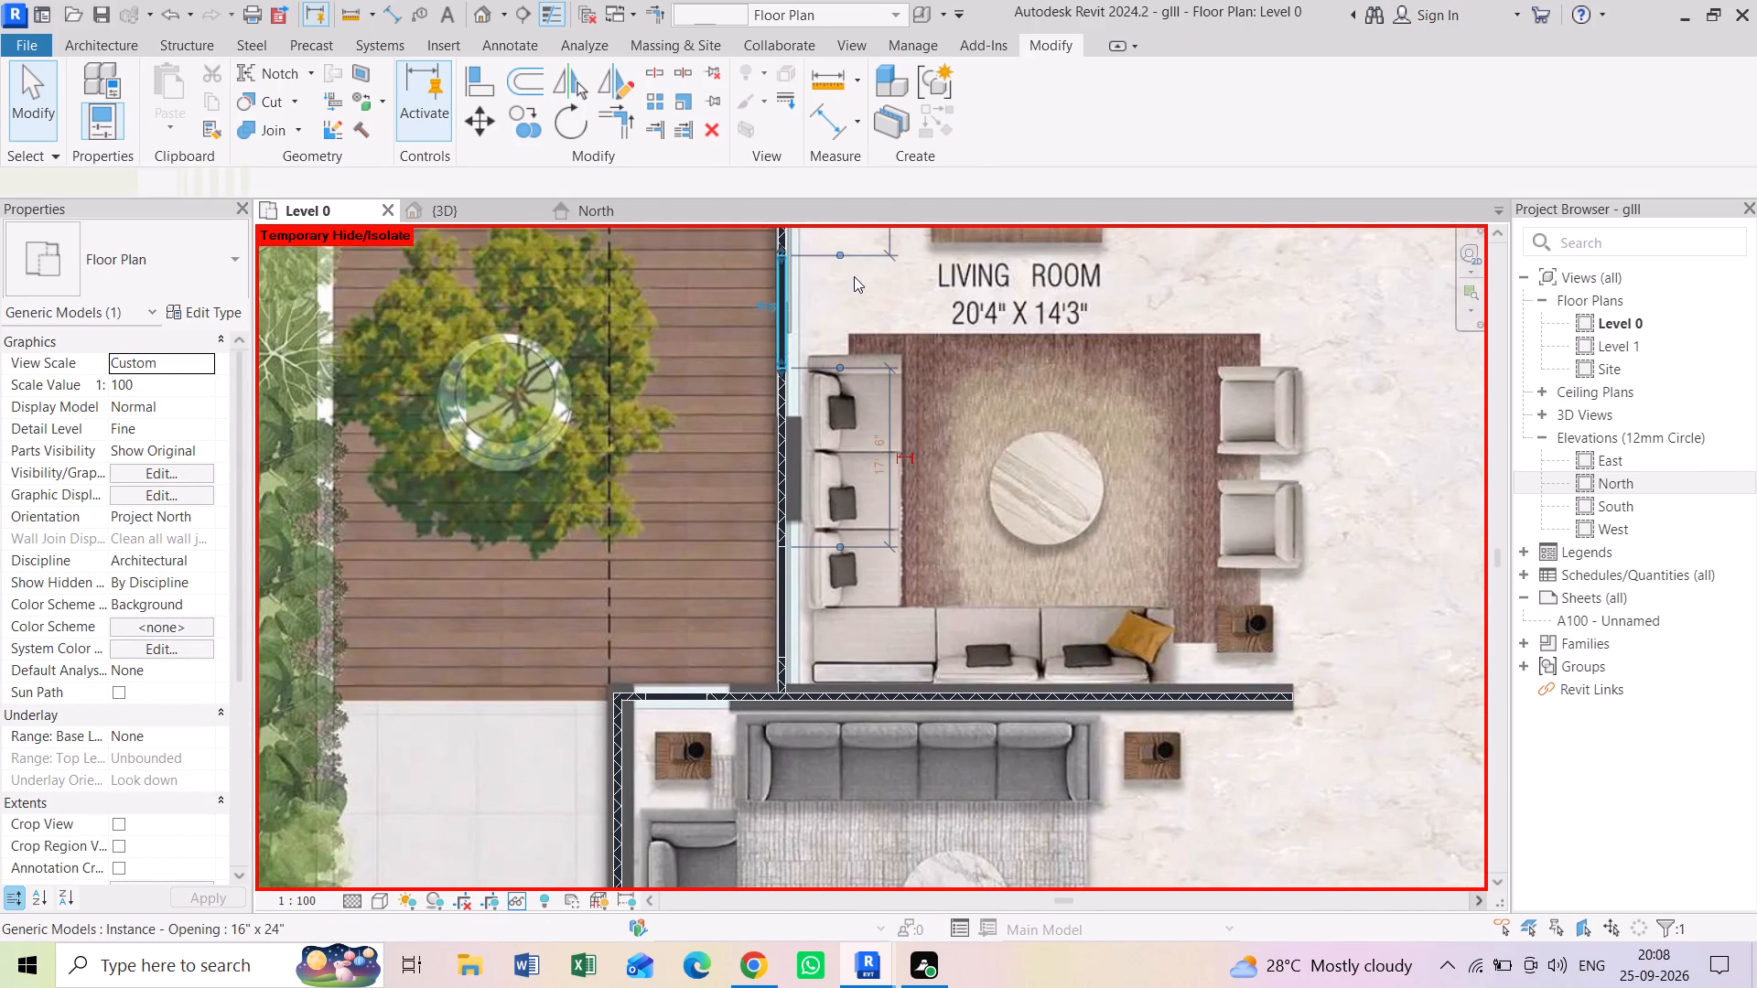
{"action": "middle_click_drag", "start_coordinate": [859, 309], "coordinate": [818, 595]}
{"action": "key", "text": "Escape"}
{"action": "middle_click_drag", "start_coordinate": [761, 378], "coordinate": [805, 451]}
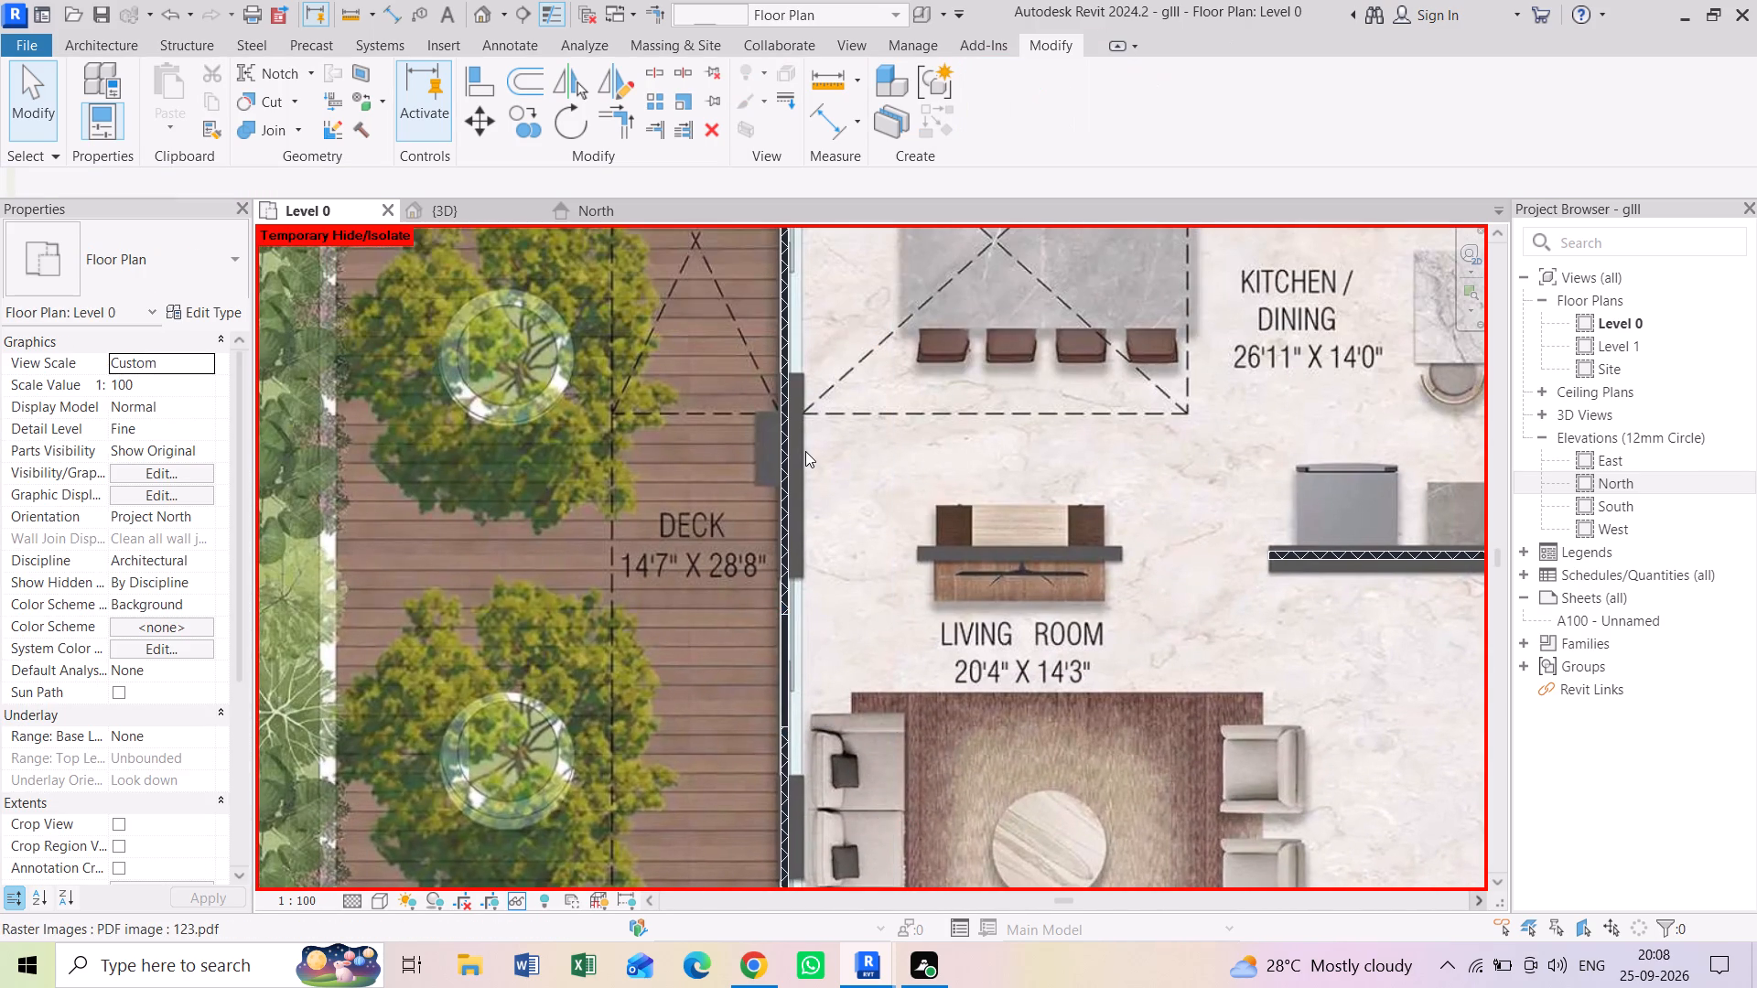
{"action": "middle_click_drag", "start_coordinate": [882, 315], "coordinate": [776, 641]}
{"action": "scroll", "coordinate": [929, 428], "scroll_direction": "up", "scroll_amount": 1}
{"action": "middle_click_drag", "start_coordinate": [1073, 410], "coordinate": [860, 511]}
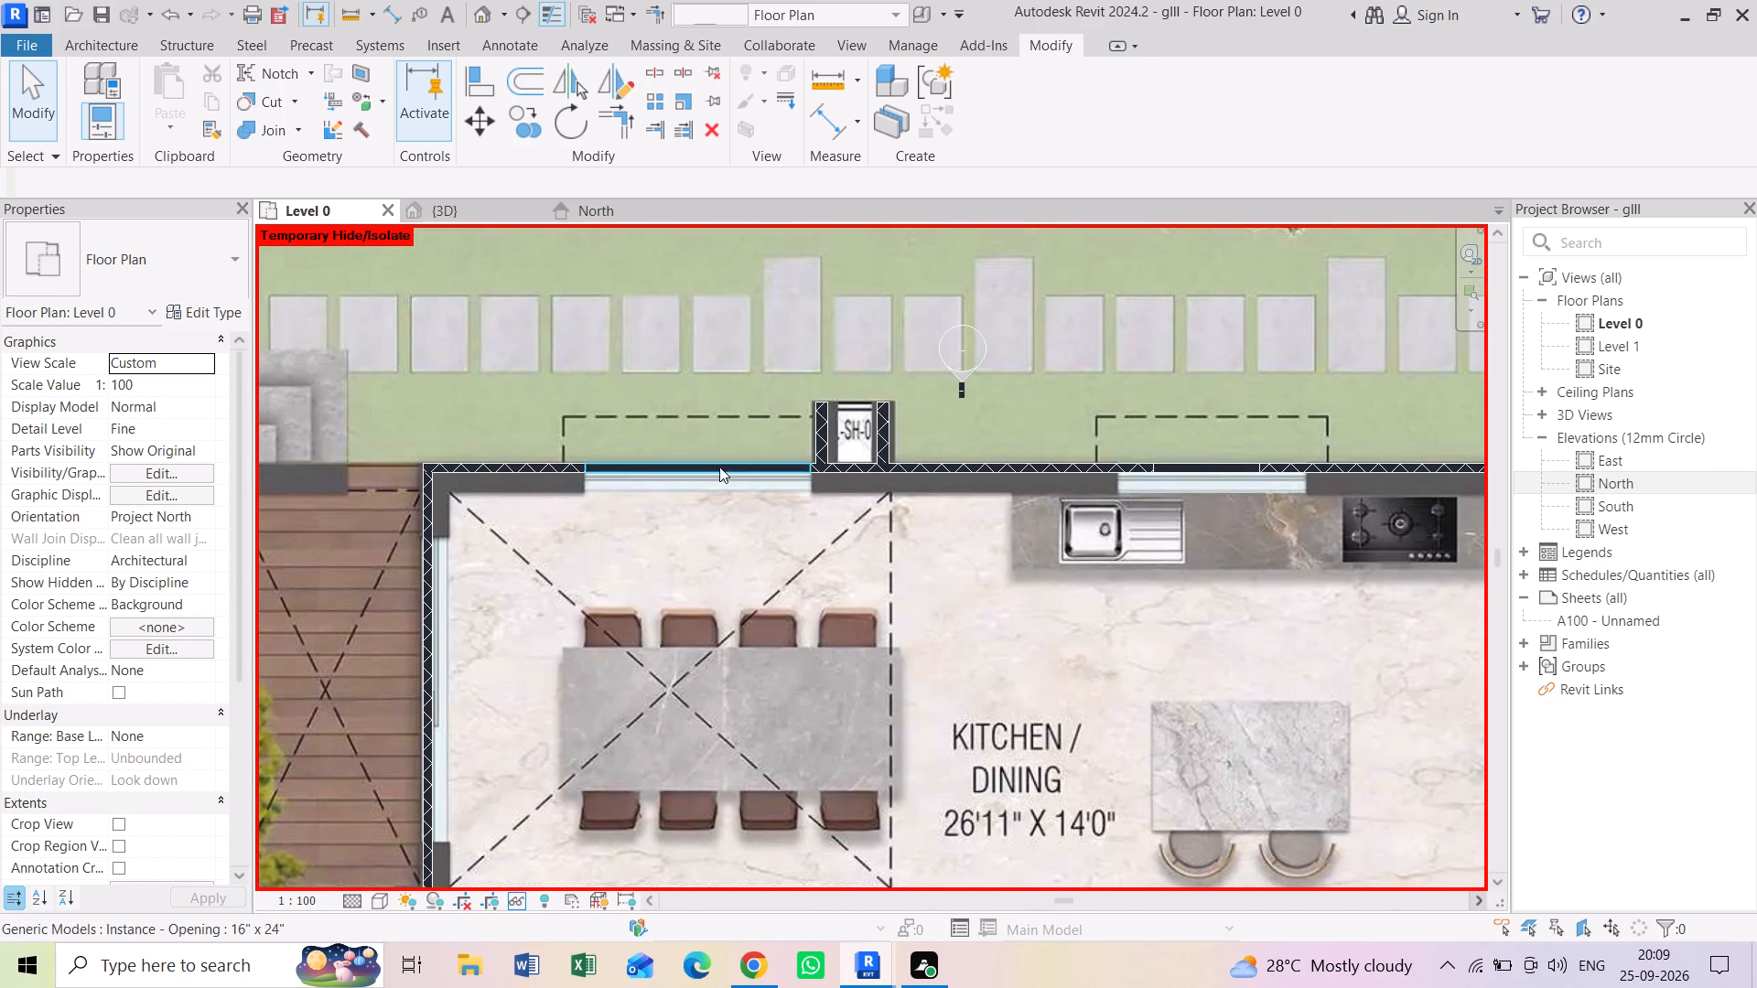
Inspect the lift's shaft opening and the 9" wall on its living-room side against the floor plan image.
{"action": "scroll", "coordinate": [761, 499], "scroll_direction": "down", "scroll_amount": 3}
{"action": "middle_click_drag", "start_coordinate": [923, 626], "coordinate": [813, 608]}
{"action": "middle_click_drag", "start_coordinate": [1056, 721], "coordinate": [1105, 430]}
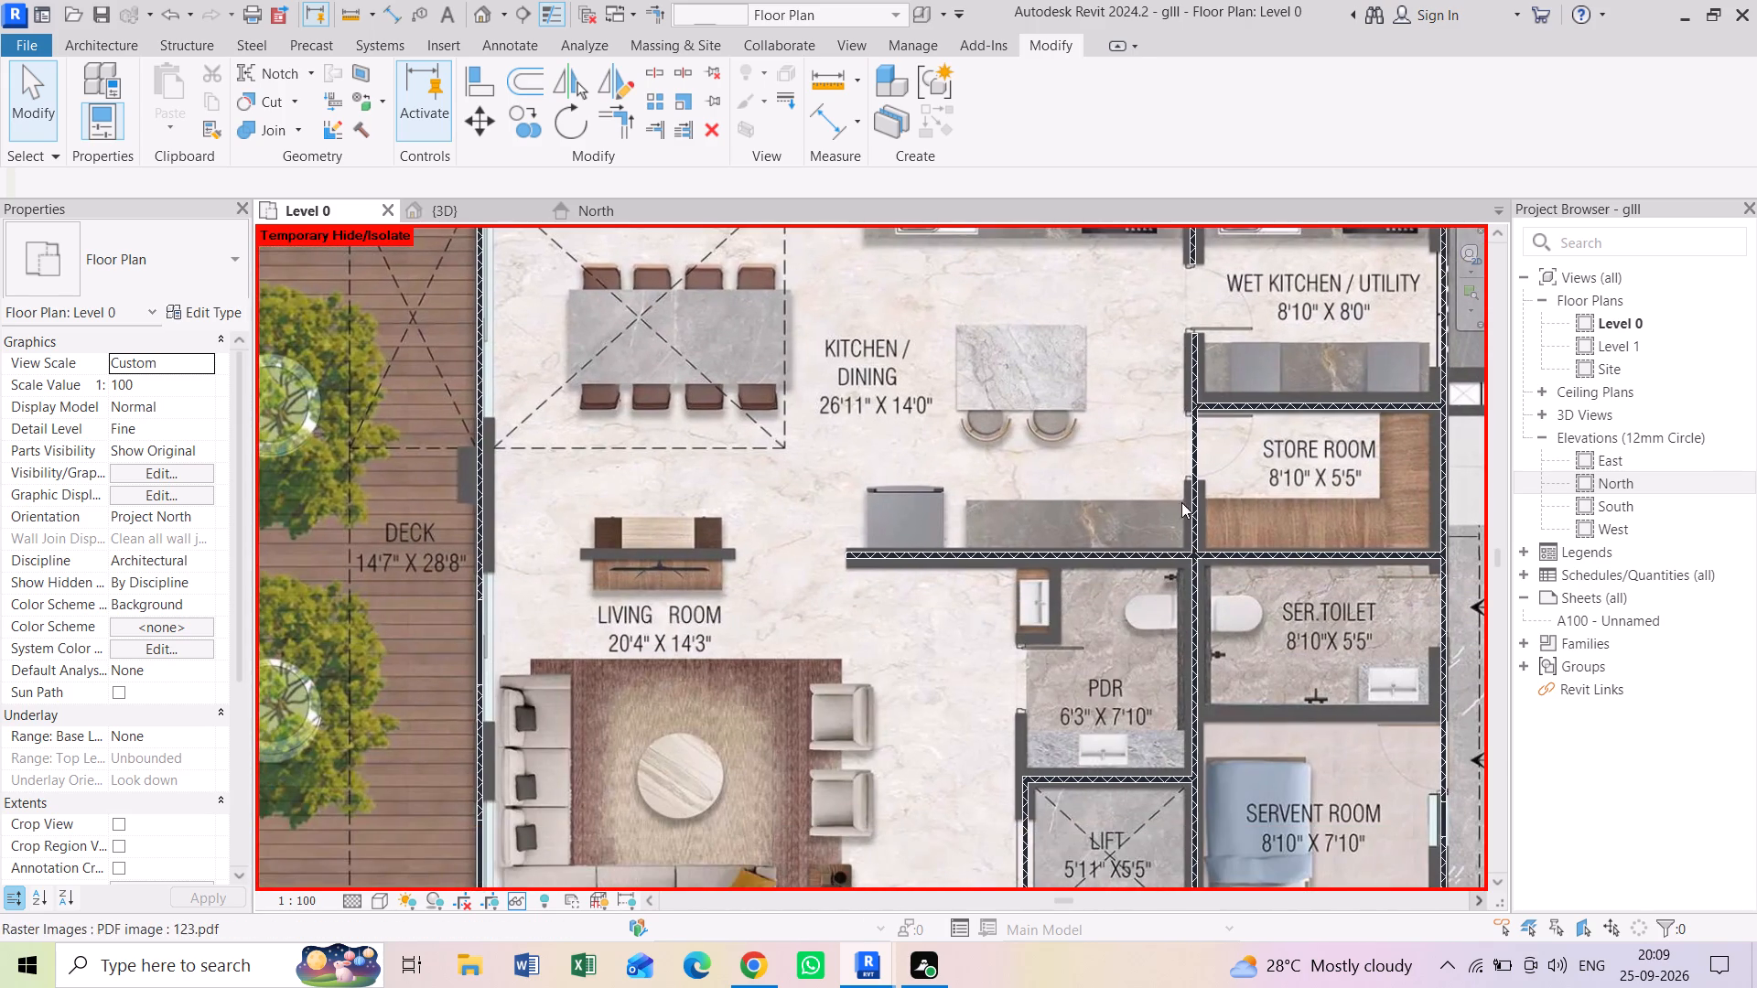
{"action": "middle_click_drag", "start_coordinate": [1131, 643], "coordinate": [1142, 435]}
{"action": "middle_click_drag", "start_coordinate": [1156, 624], "coordinate": [1169, 562]}
{"action": "scroll", "coordinate": [1056, 590], "scroll_direction": "up", "scroll_amount": 5}
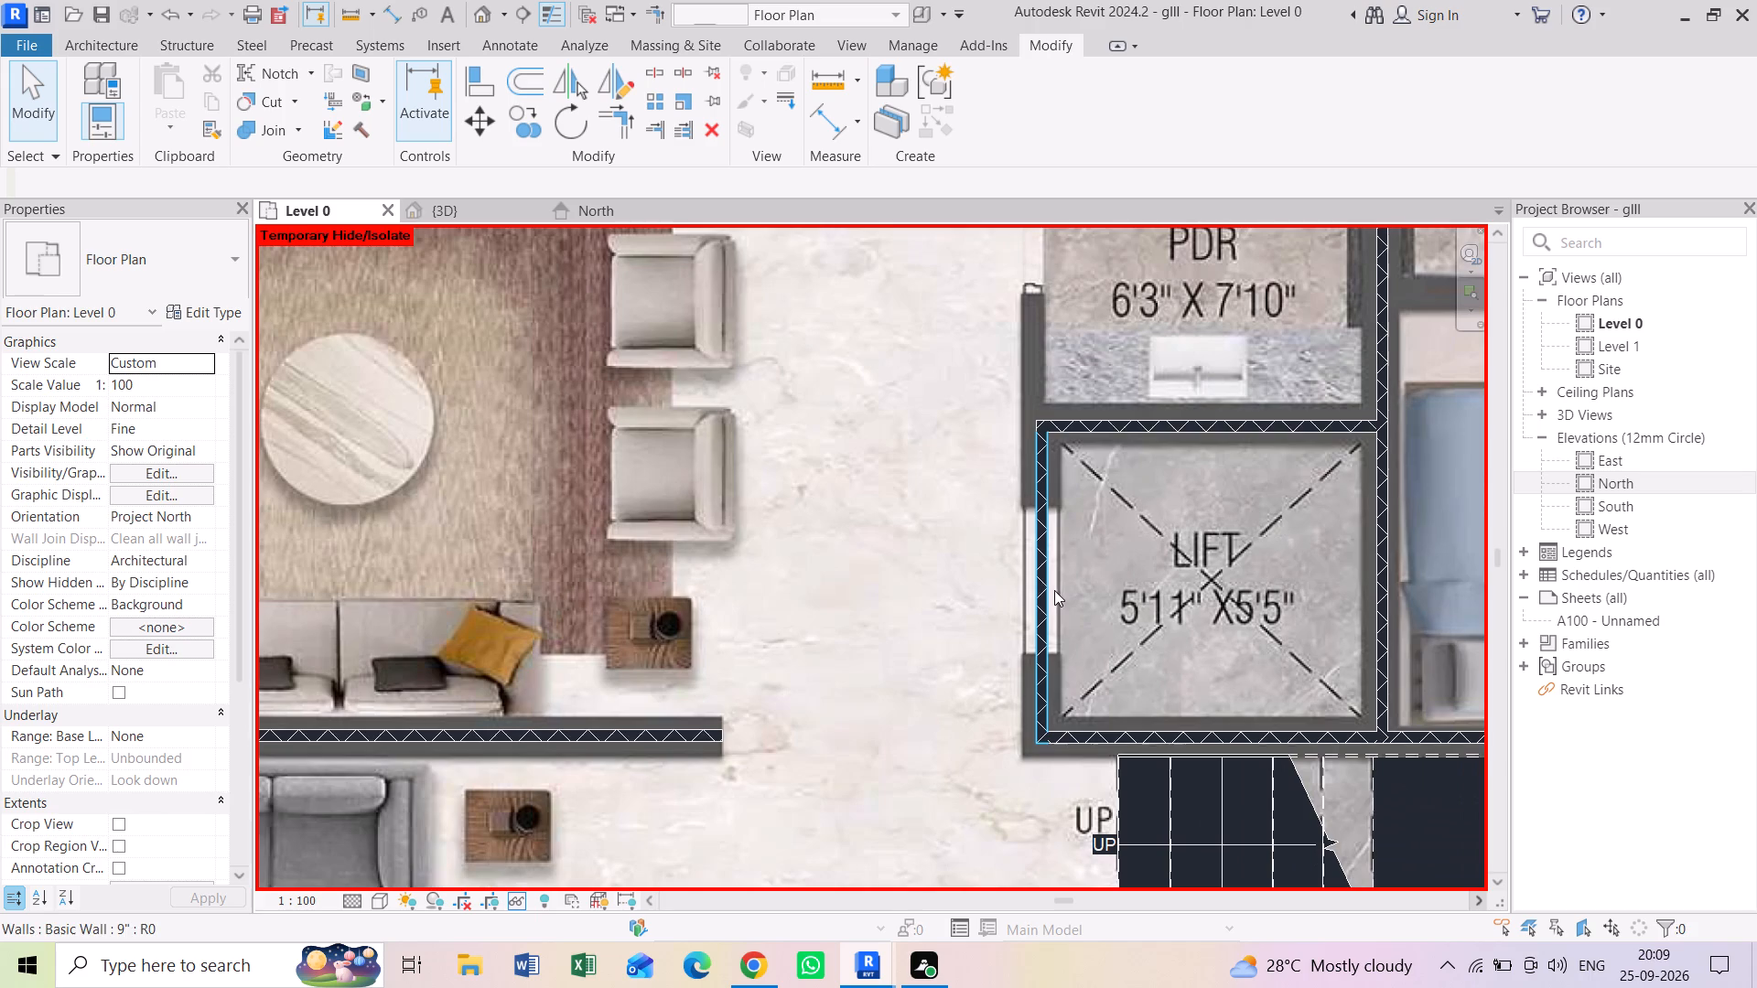
{"action": "left_click", "coordinate": [1044, 575]}
{"action": "scroll", "coordinate": [1044, 570], "scroll_direction": "up", "scroll_amount": 2}
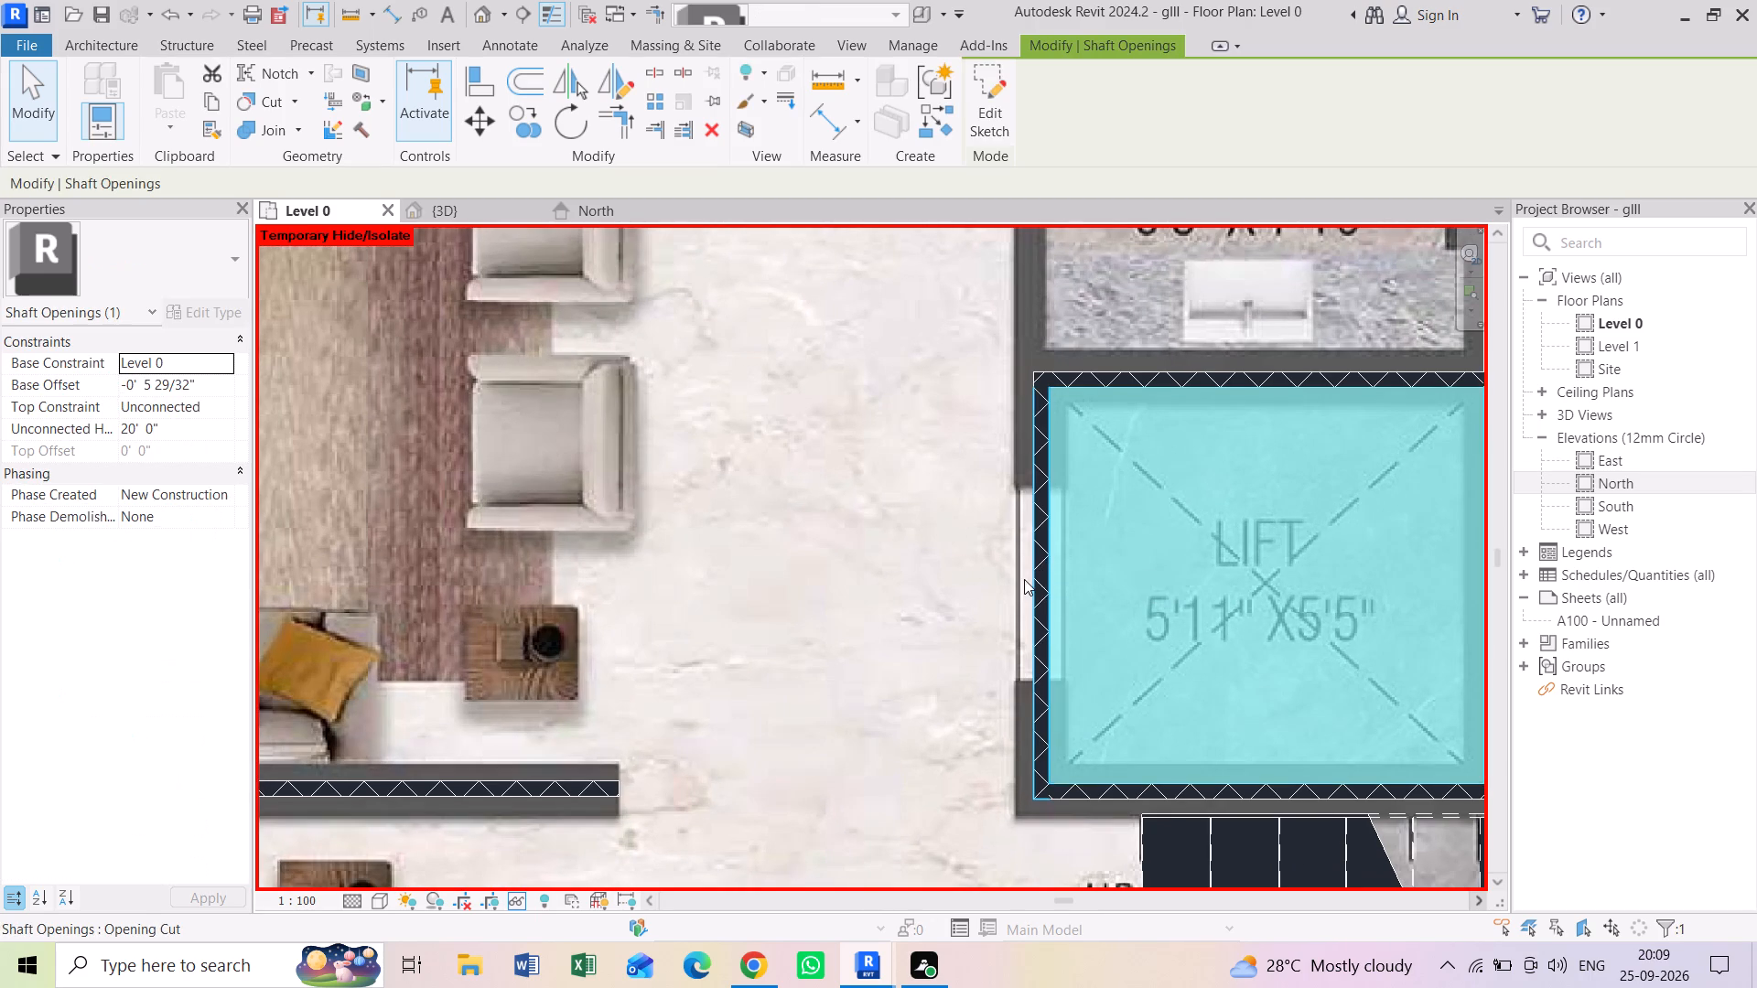
{"action": "left_click", "coordinate": [1028, 579]}
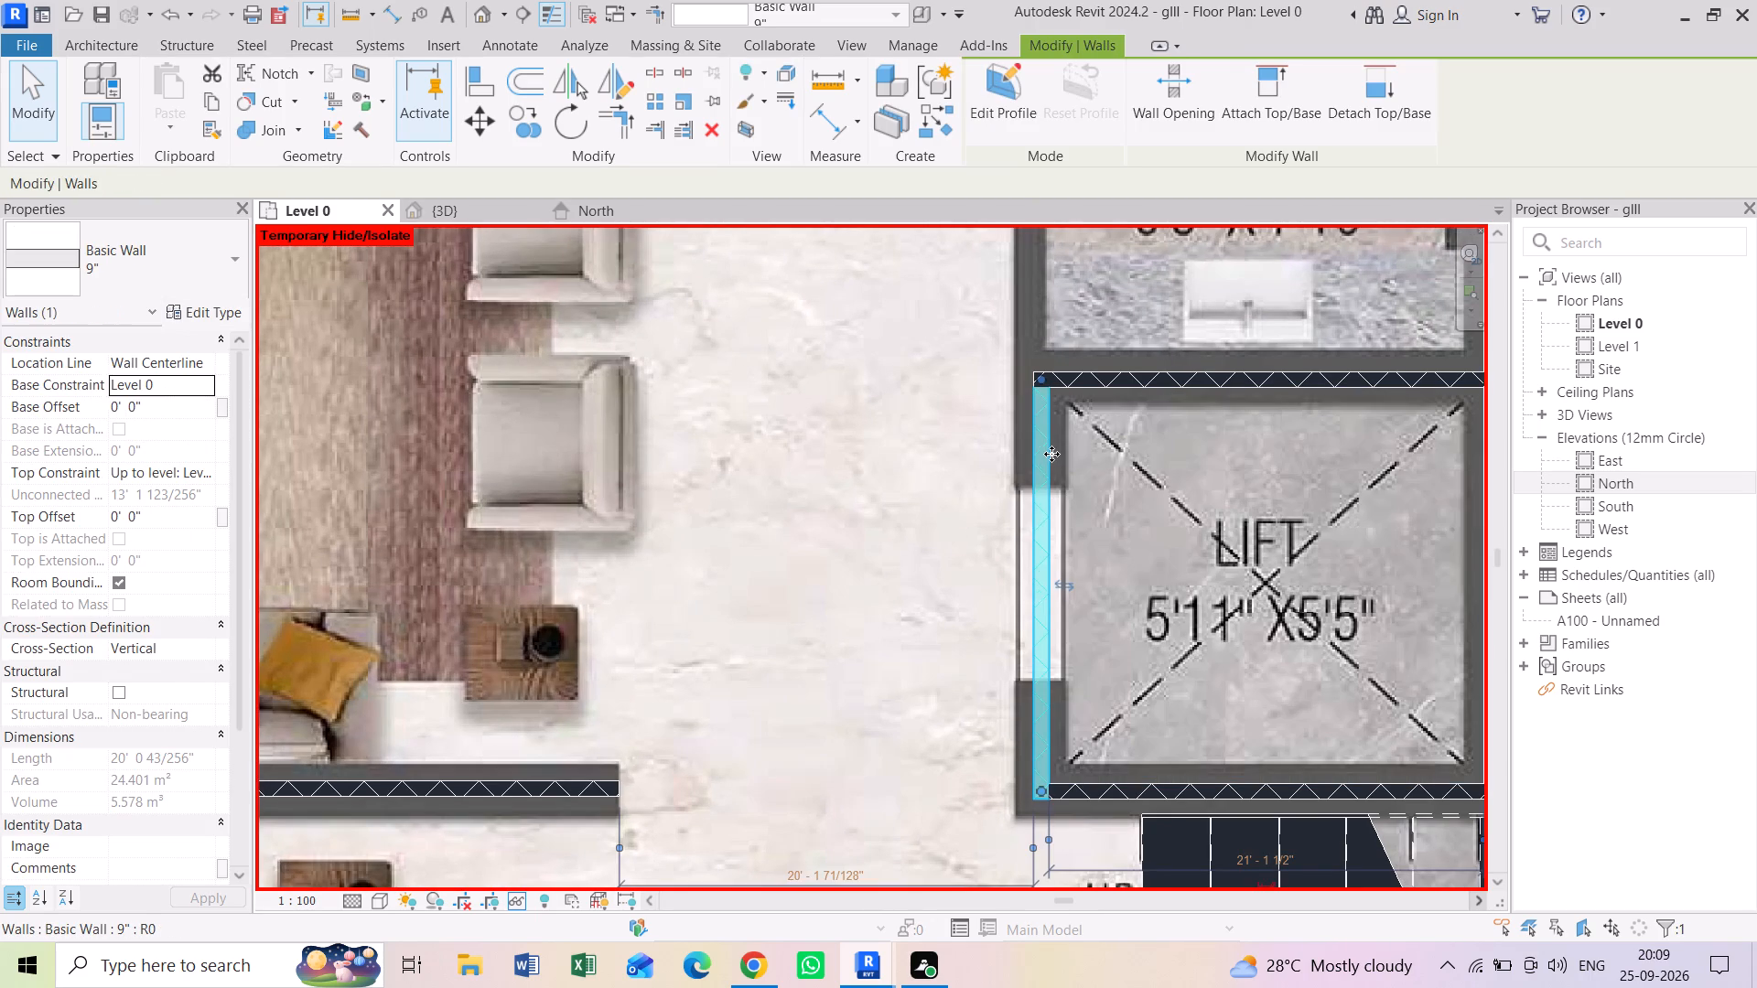
{"action": "scroll", "coordinate": [1051, 443], "scroll_direction": "up", "scroll_amount": 2}
{"action": "scroll", "coordinate": [1037, 464], "scroll_direction": "down", "scroll_amount": 7}
{"action": "middle_click_drag", "start_coordinate": [728, 698], "coordinate": [825, 558]}
{"action": "key", "text": "Escape"}
{"action": "key", "text": "Escape"}
Examine the walls and openings around the drawing room, portico, Bed Room-1, walk-in and toilet against the floor plan image.
{"action": "middle_click_drag", "start_coordinate": [552, 617], "coordinate": [664, 594]}
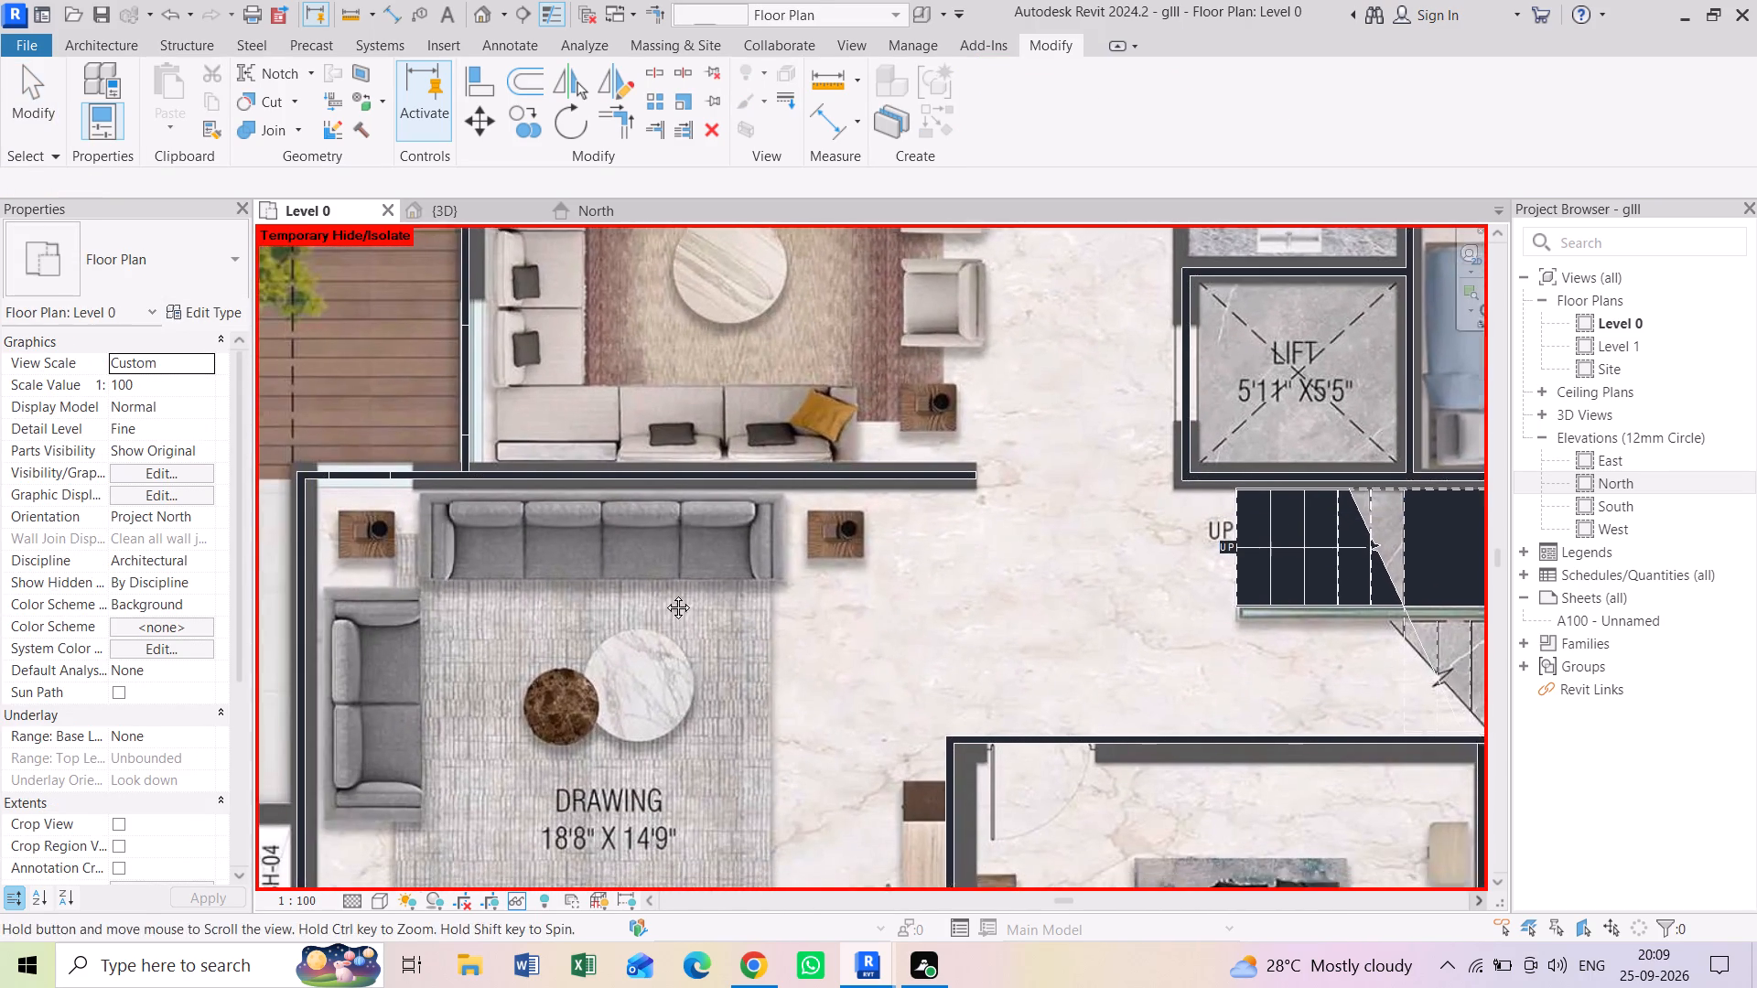
{"action": "middle_click_drag", "start_coordinate": [664, 594], "coordinate": [719, 585]}
{"action": "middle_click_drag", "start_coordinate": [653, 788], "coordinate": [677, 463]}
{"action": "middle_click_drag", "start_coordinate": [733, 667], "coordinate": [739, 565]}
{"action": "middle_click_drag", "start_coordinate": [831, 624], "coordinate": [711, 550]}
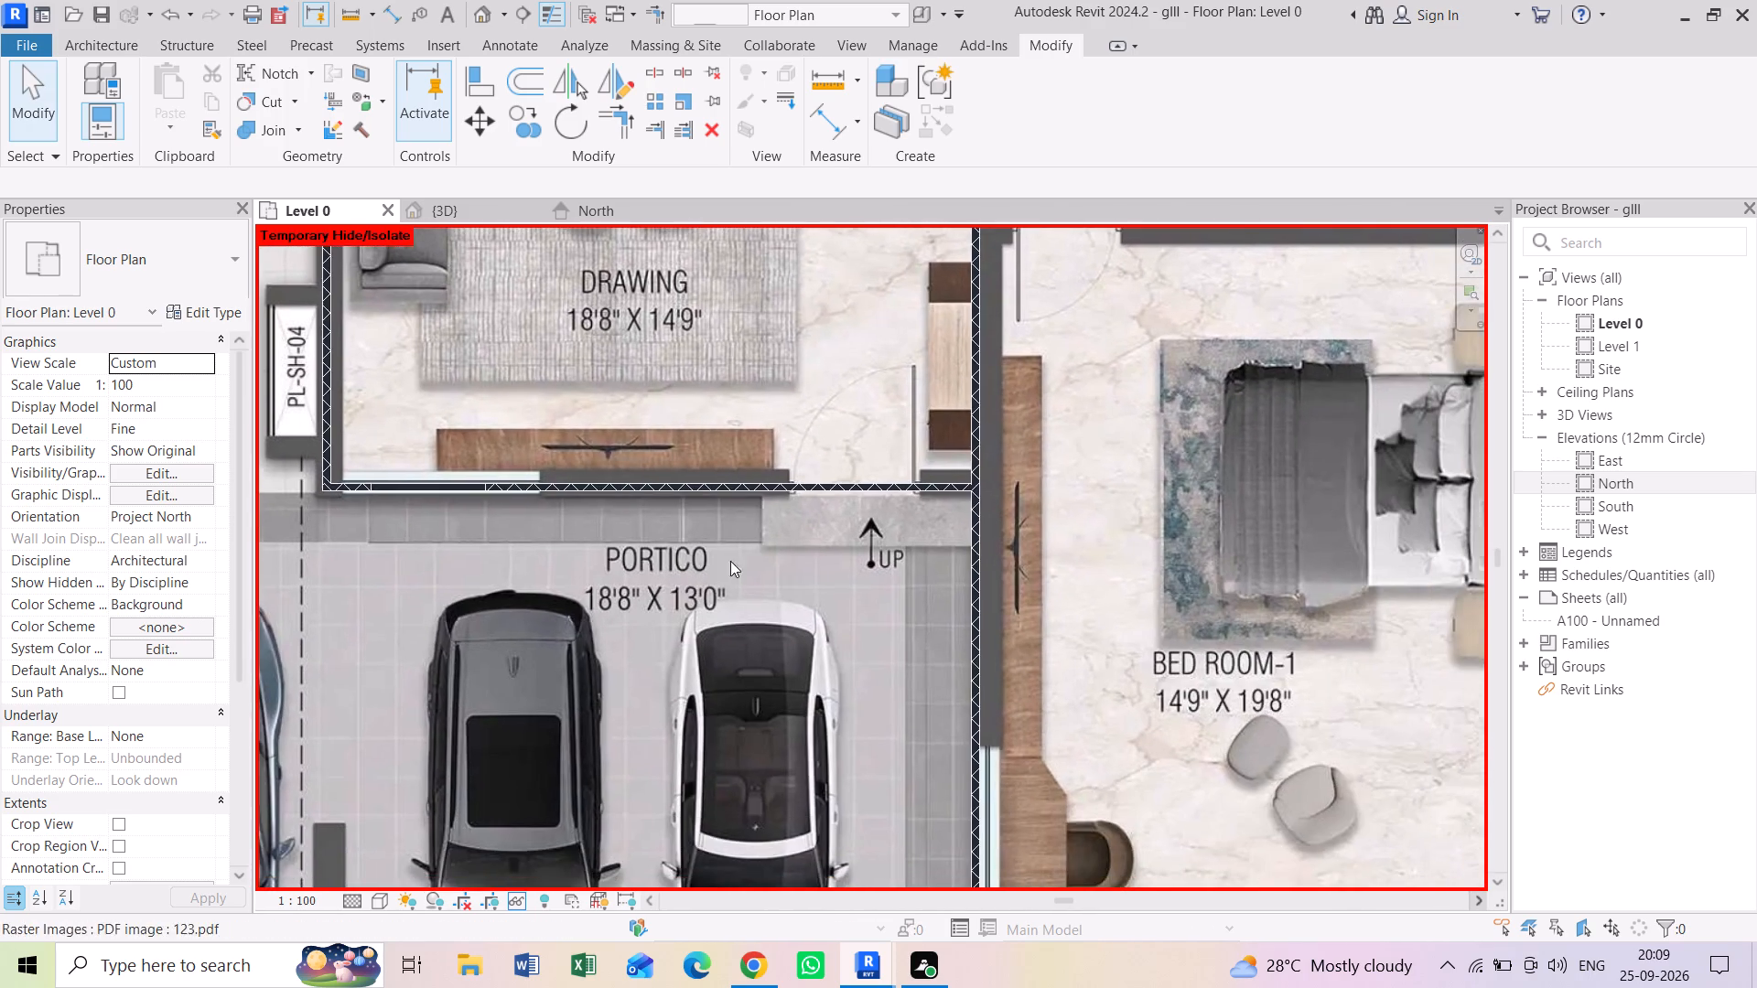
{"action": "middle_click_drag", "start_coordinate": [857, 663], "coordinate": [807, 462]}
{"action": "middle_click_drag", "start_coordinate": [863, 628], "coordinate": [863, 499]}
{"action": "middle_click_drag", "start_coordinate": [1023, 527], "coordinate": [688, 581]}
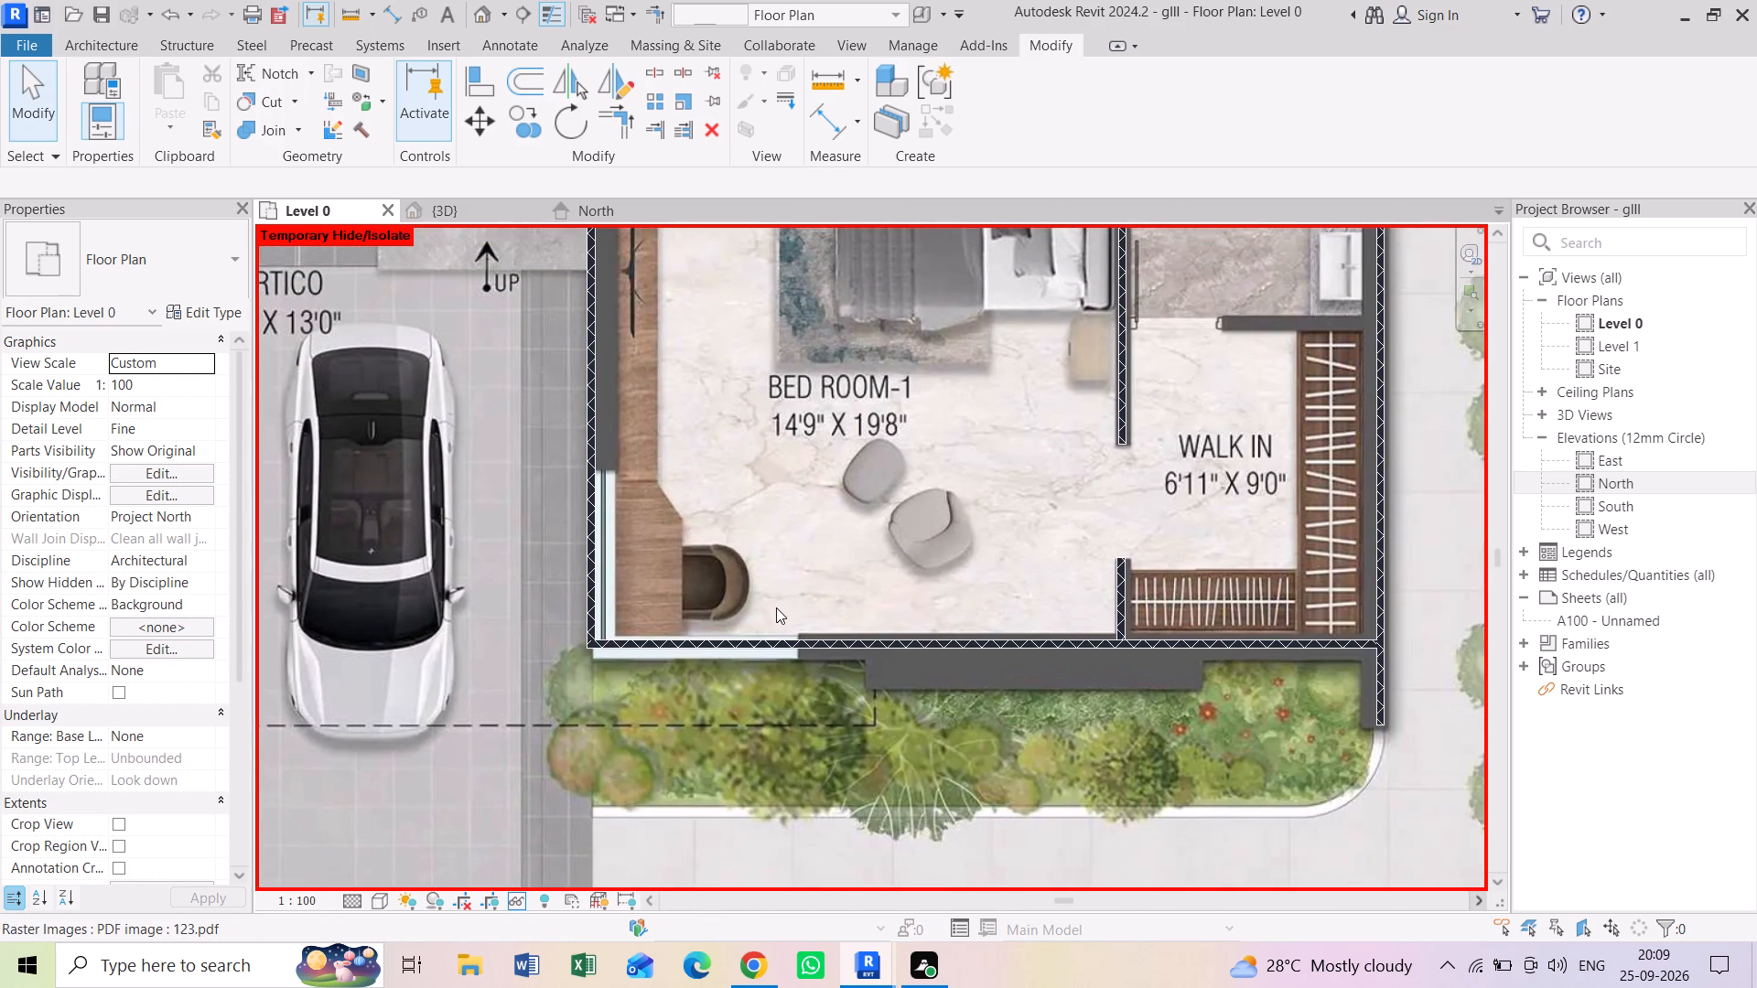
{"action": "middle_click_drag", "start_coordinate": [800, 558], "coordinate": [760, 573]}
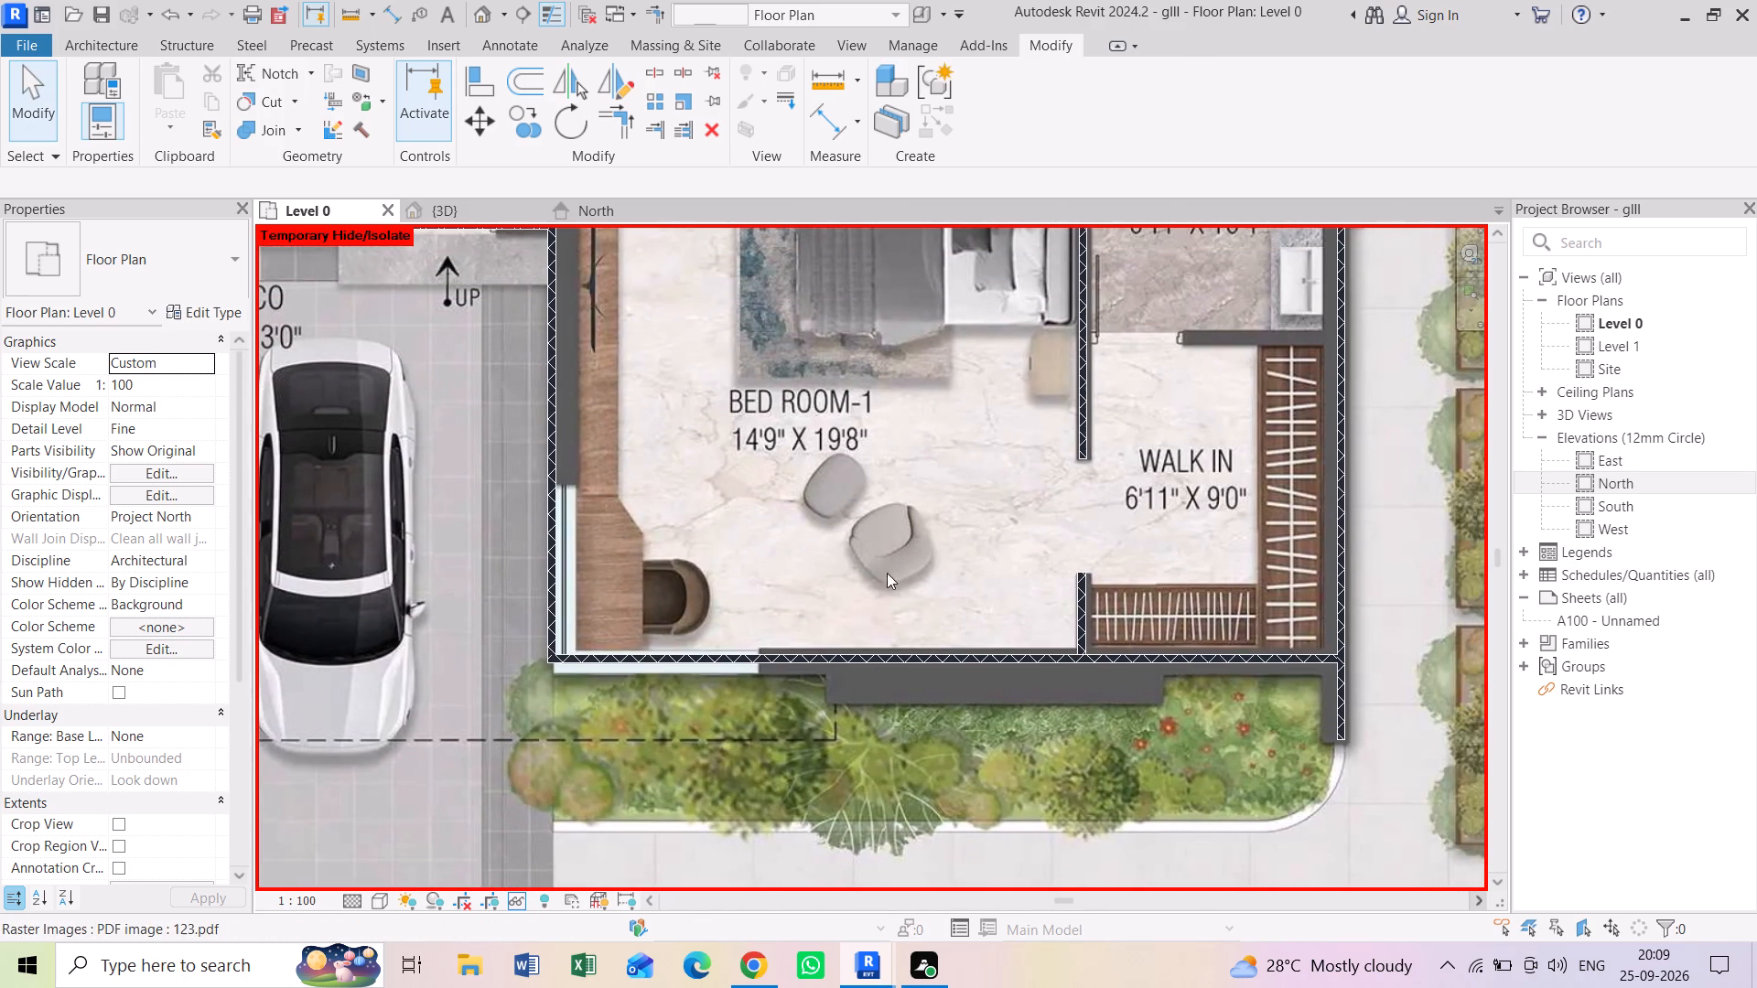
{"action": "middle_click_drag", "start_coordinate": [932, 566], "coordinate": [572, 640]}
{"action": "middle_click_drag", "start_coordinate": [855, 547], "coordinate": [771, 718]}
{"action": "scroll", "coordinate": [771, 425], "scroll_direction": "down", "scroll_amount": 3}
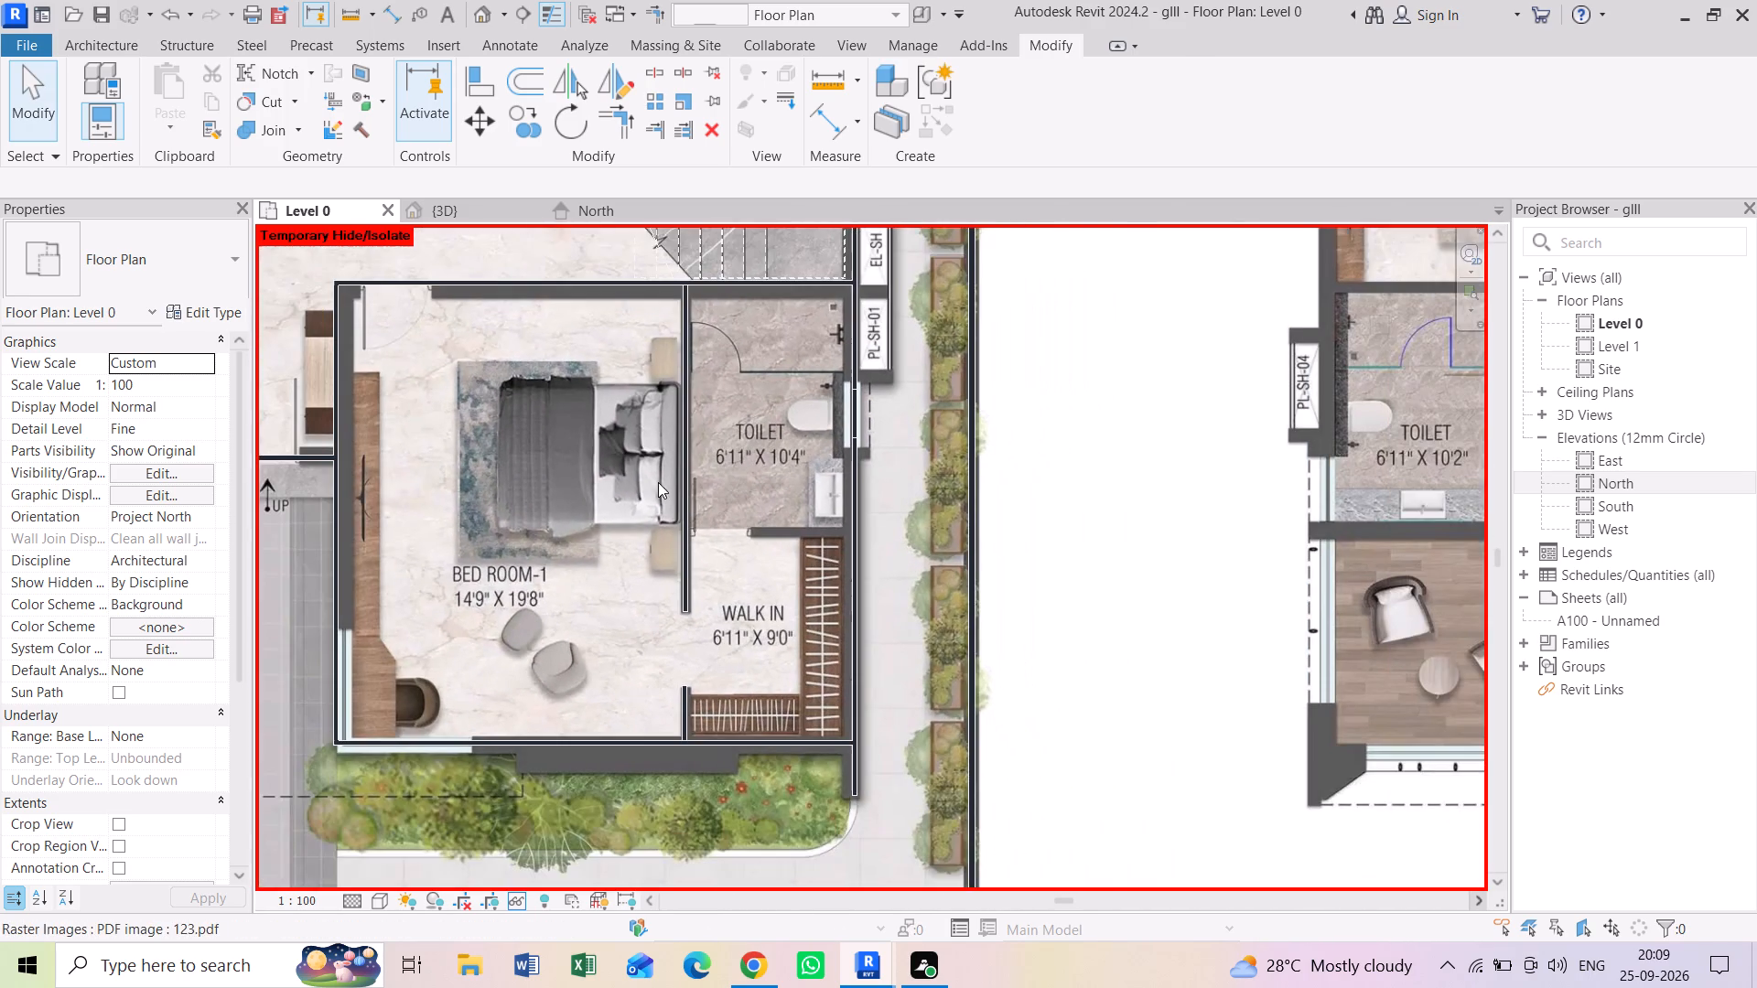
{"action": "middle_click_drag", "start_coordinate": [609, 488], "coordinate": [675, 573]}
{"action": "scroll", "coordinate": [666, 559], "scroll_direction": "down", "scroll_amount": 3}
{"action": "middle_click_drag", "start_coordinate": [786, 585], "coordinate": [917, 670]}
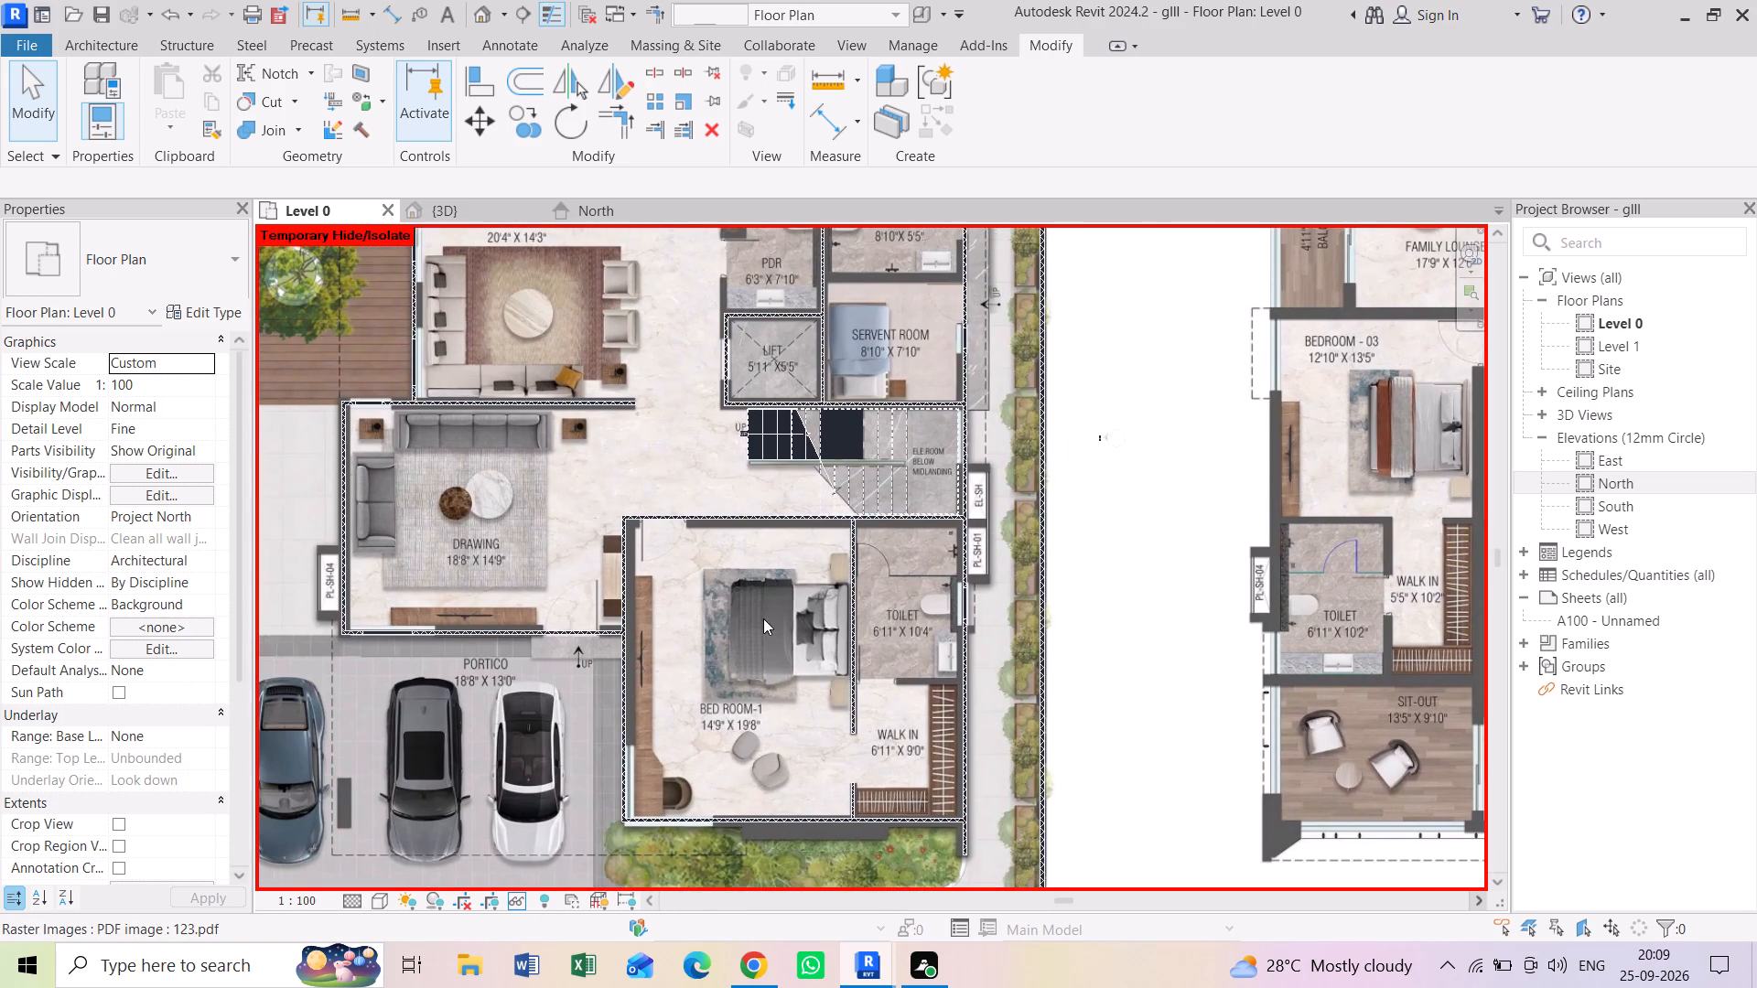
{"action": "scroll", "coordinate": [763, 618], "scroll_direction": "down", "scroll_amount": 1}
{"action": "middle_click_drag", "start_coordinate": [530, 710], "coordinate": [609, 559]}
{"action": "scroll", "coordinate": [590, 560], "scroll_direction": "up", "scroll_amount": 2}
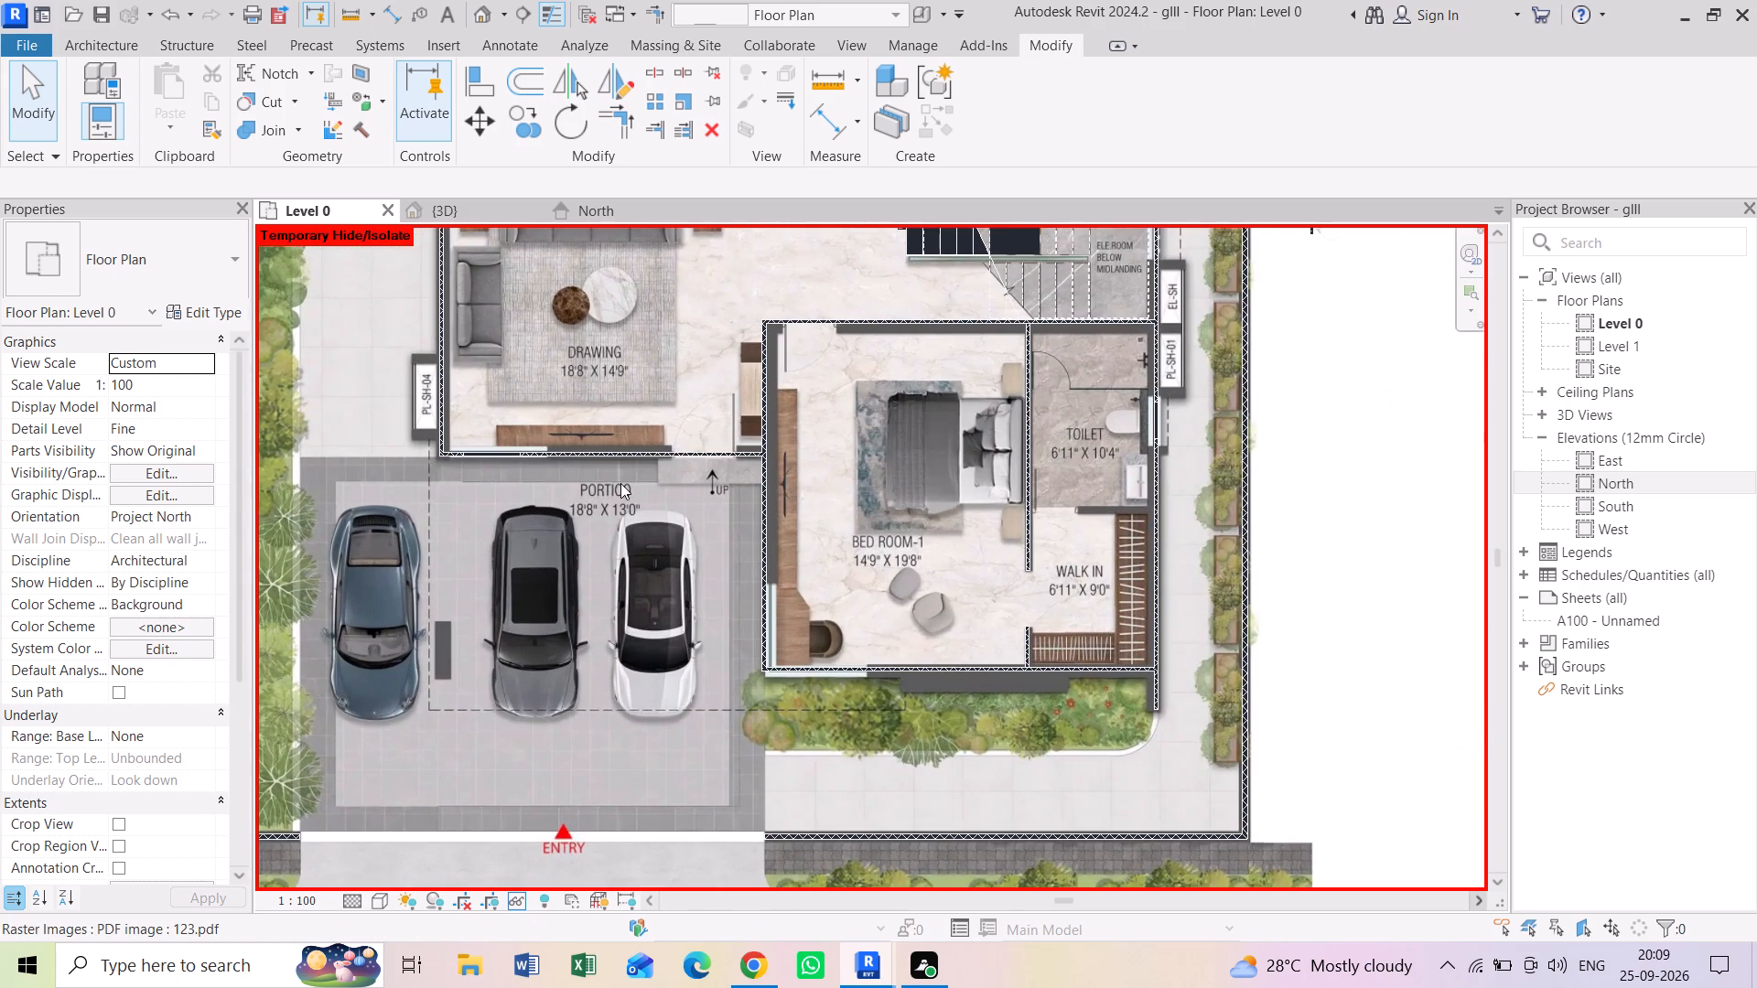
Draw a 12" basic wall about 5'-6" long outward from the drawing room's outer wall, over the PL-SH-04 shaft's side farther from the portico.
{"action": "scroll", "coordinate": [621, 481], "scroll_direction": "down", "scroll_amount": 2}
{"action": "middle_click_drag", "start_coordinate": [660, 575], "coordinate": [721, 682]}
{"action": "scroll", "coordinate": [520, 531], "scroll_direction": "up", "scroll_amount": 6}
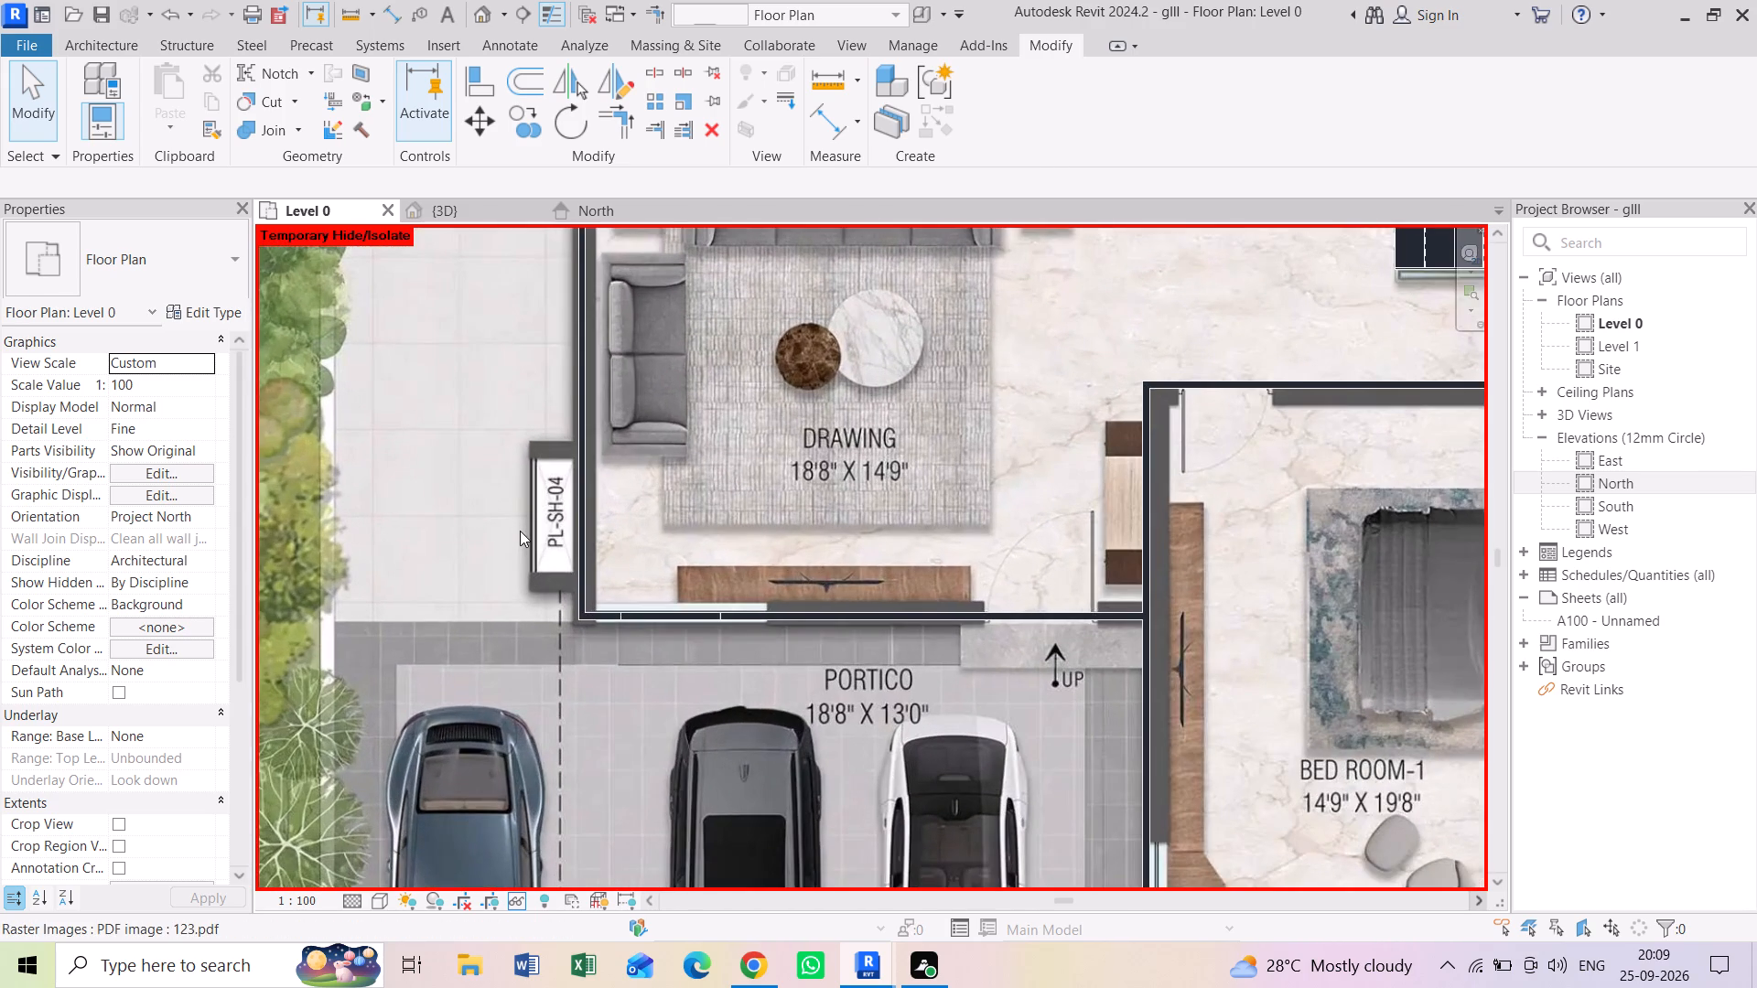
{"action": "scroll", "coordinate": [520, 531], "scroll_direction": "down", "scroll_amount": 2}
{"action": "scroll", "coordinate": [520, 531], "scroll_direction": "up", "scroll_amount": 2}
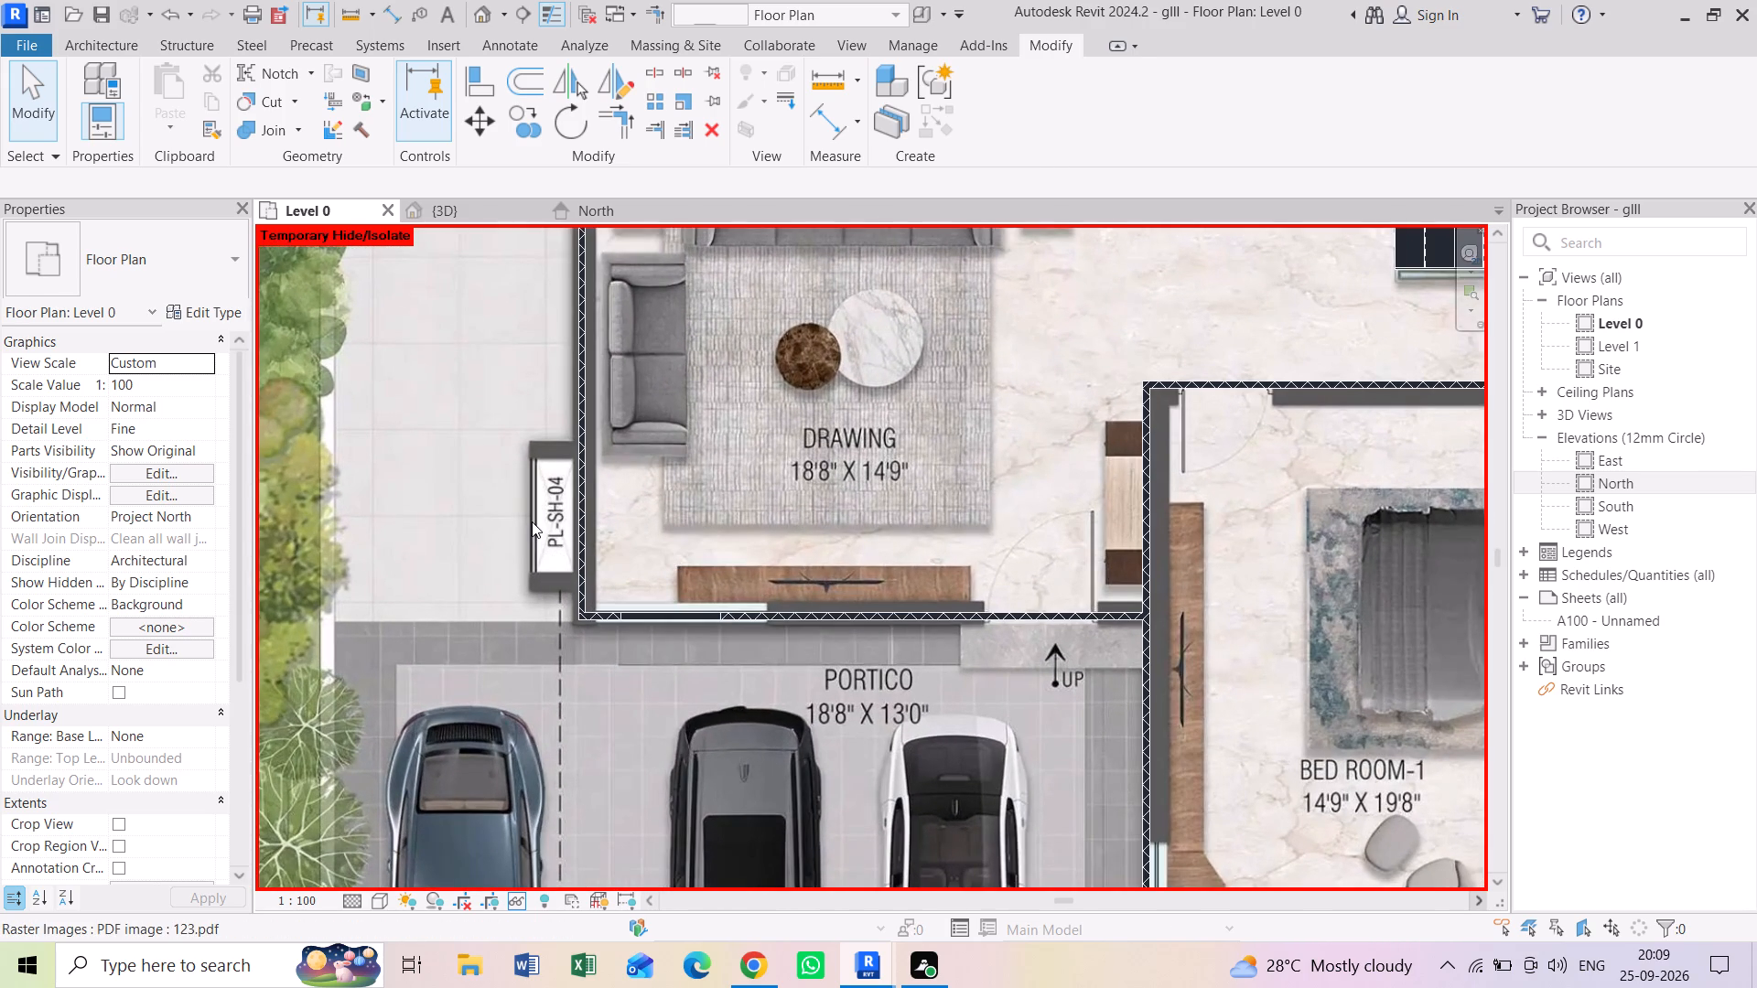
{"action": "scroll", "coordinate": [572, 486], "scroll_direction": "up", "scroll_amount": 1}
{"action": "type", "text": "wa"}
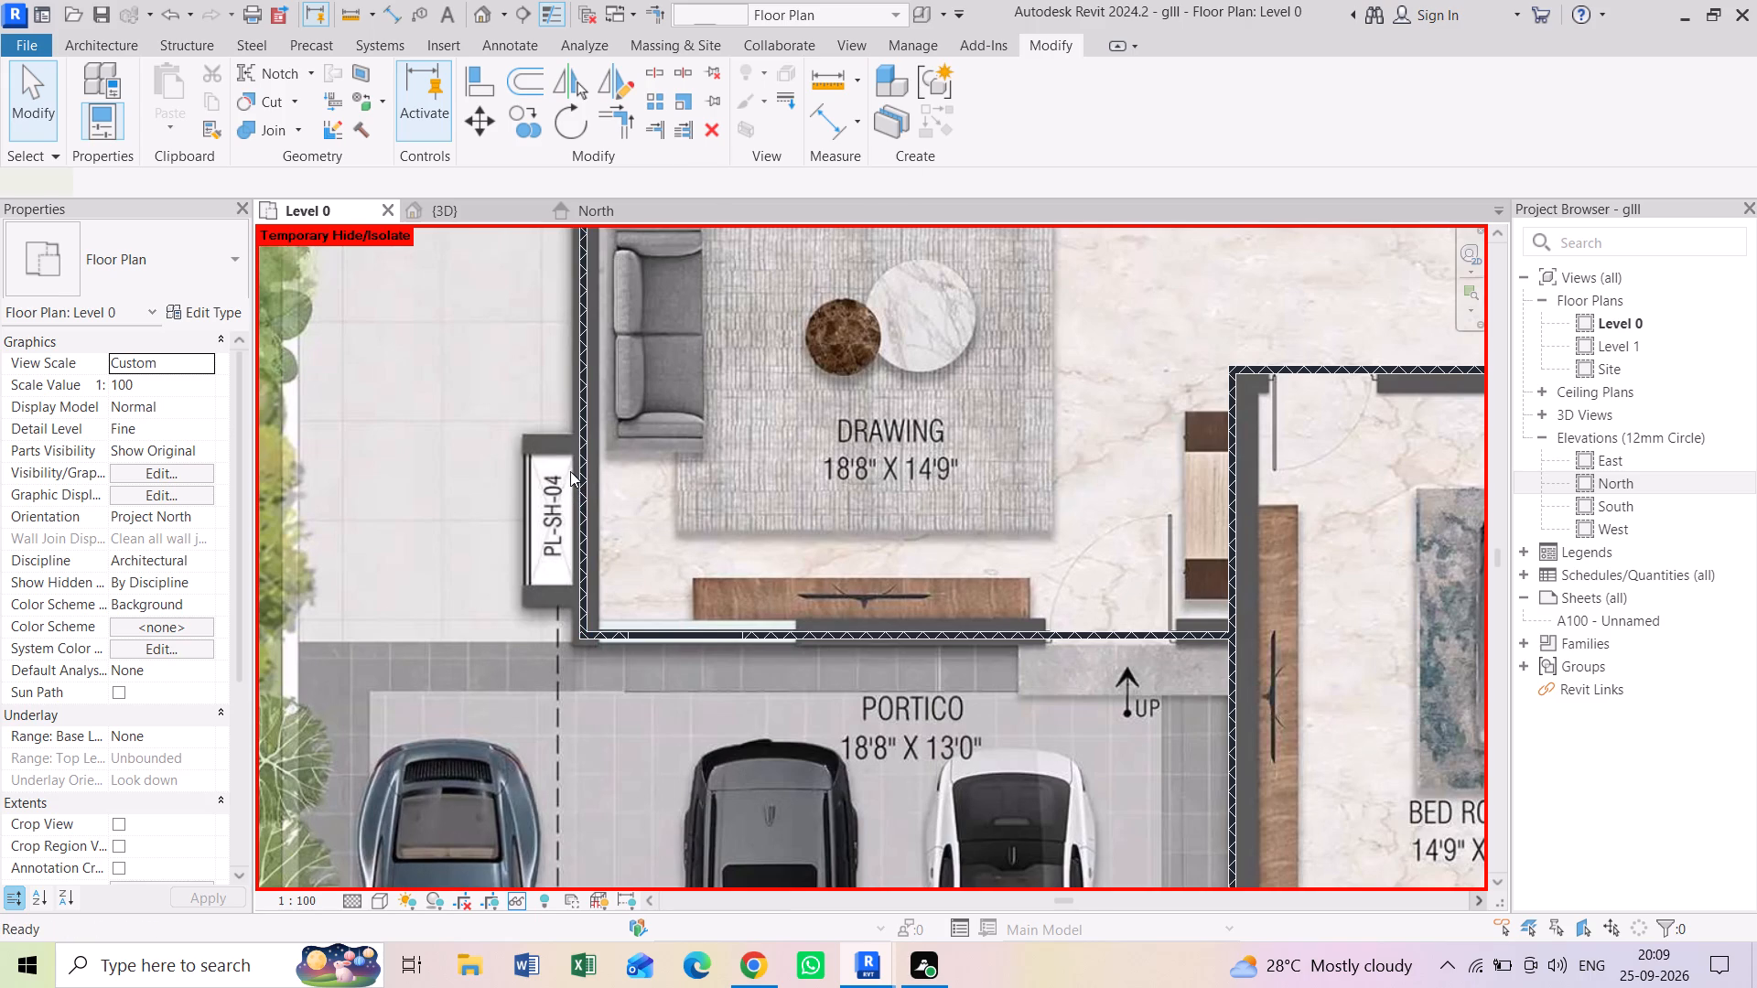
{"action": "scroll", "coordinate": [566, 449], "scroll_direction": "up", "scroll_amount": 6}
{"action": "middle_click_drag", "start_coordinate": [578, 456], "coordinate": [630, 461]}
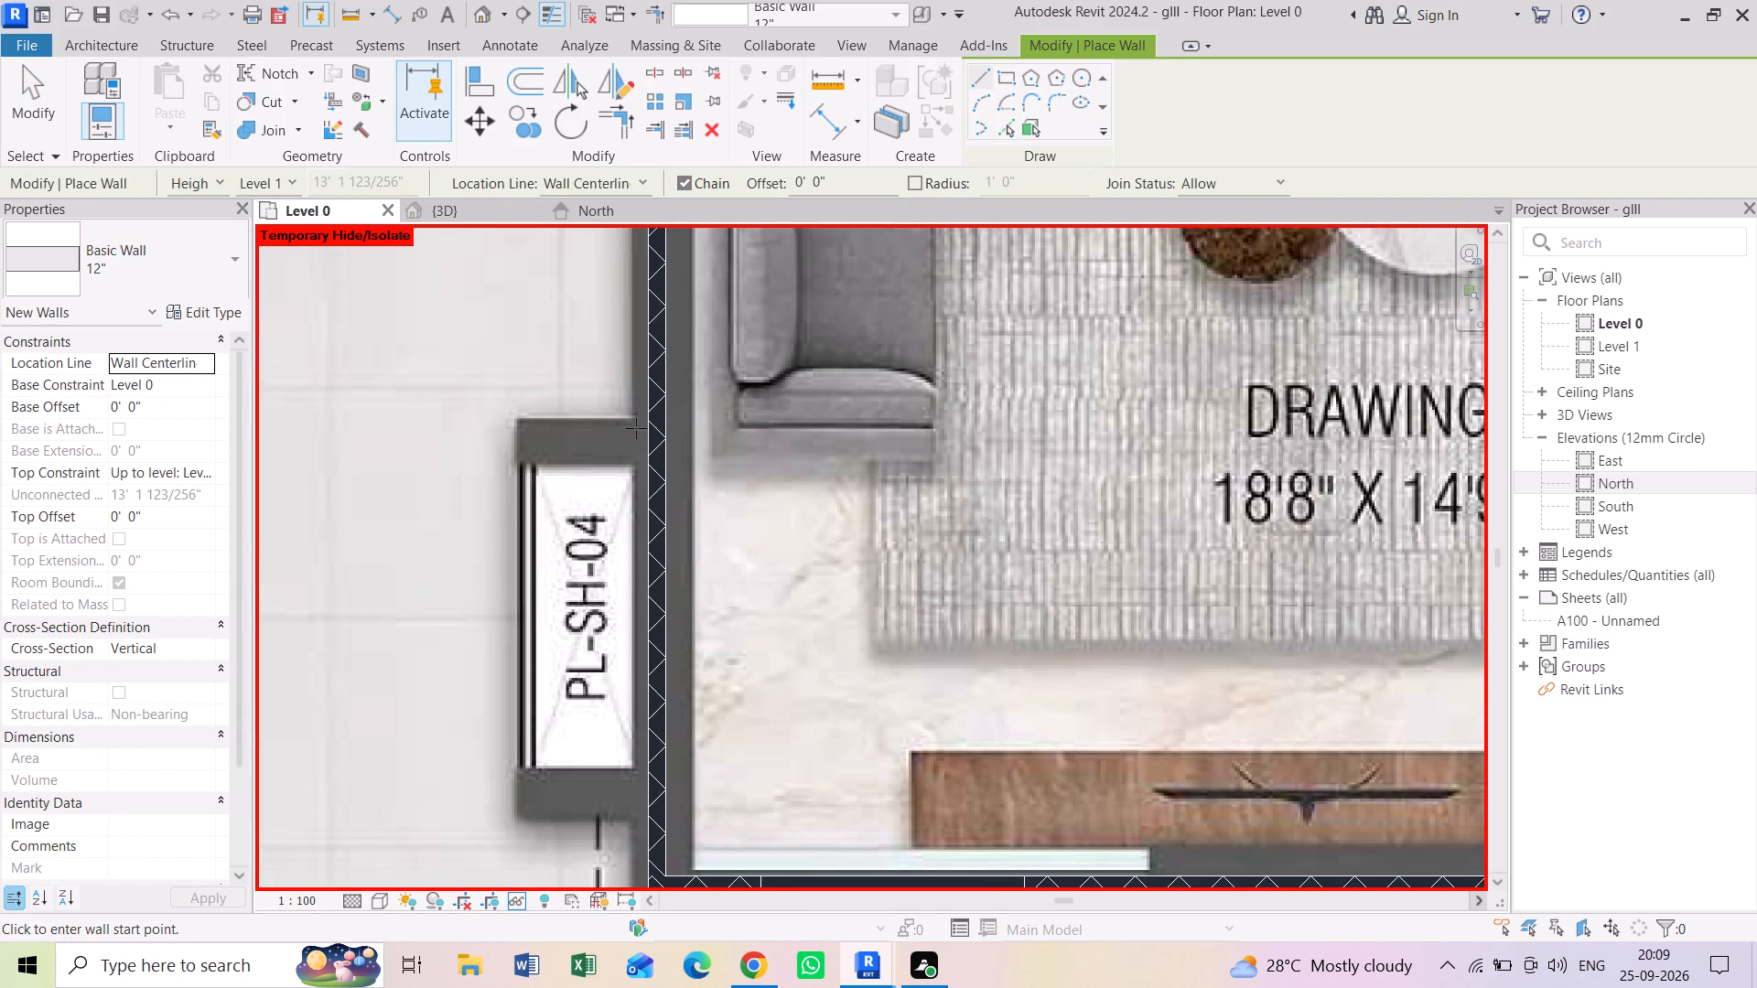
{"action": "left_click", "coordinate": [643, 439]}
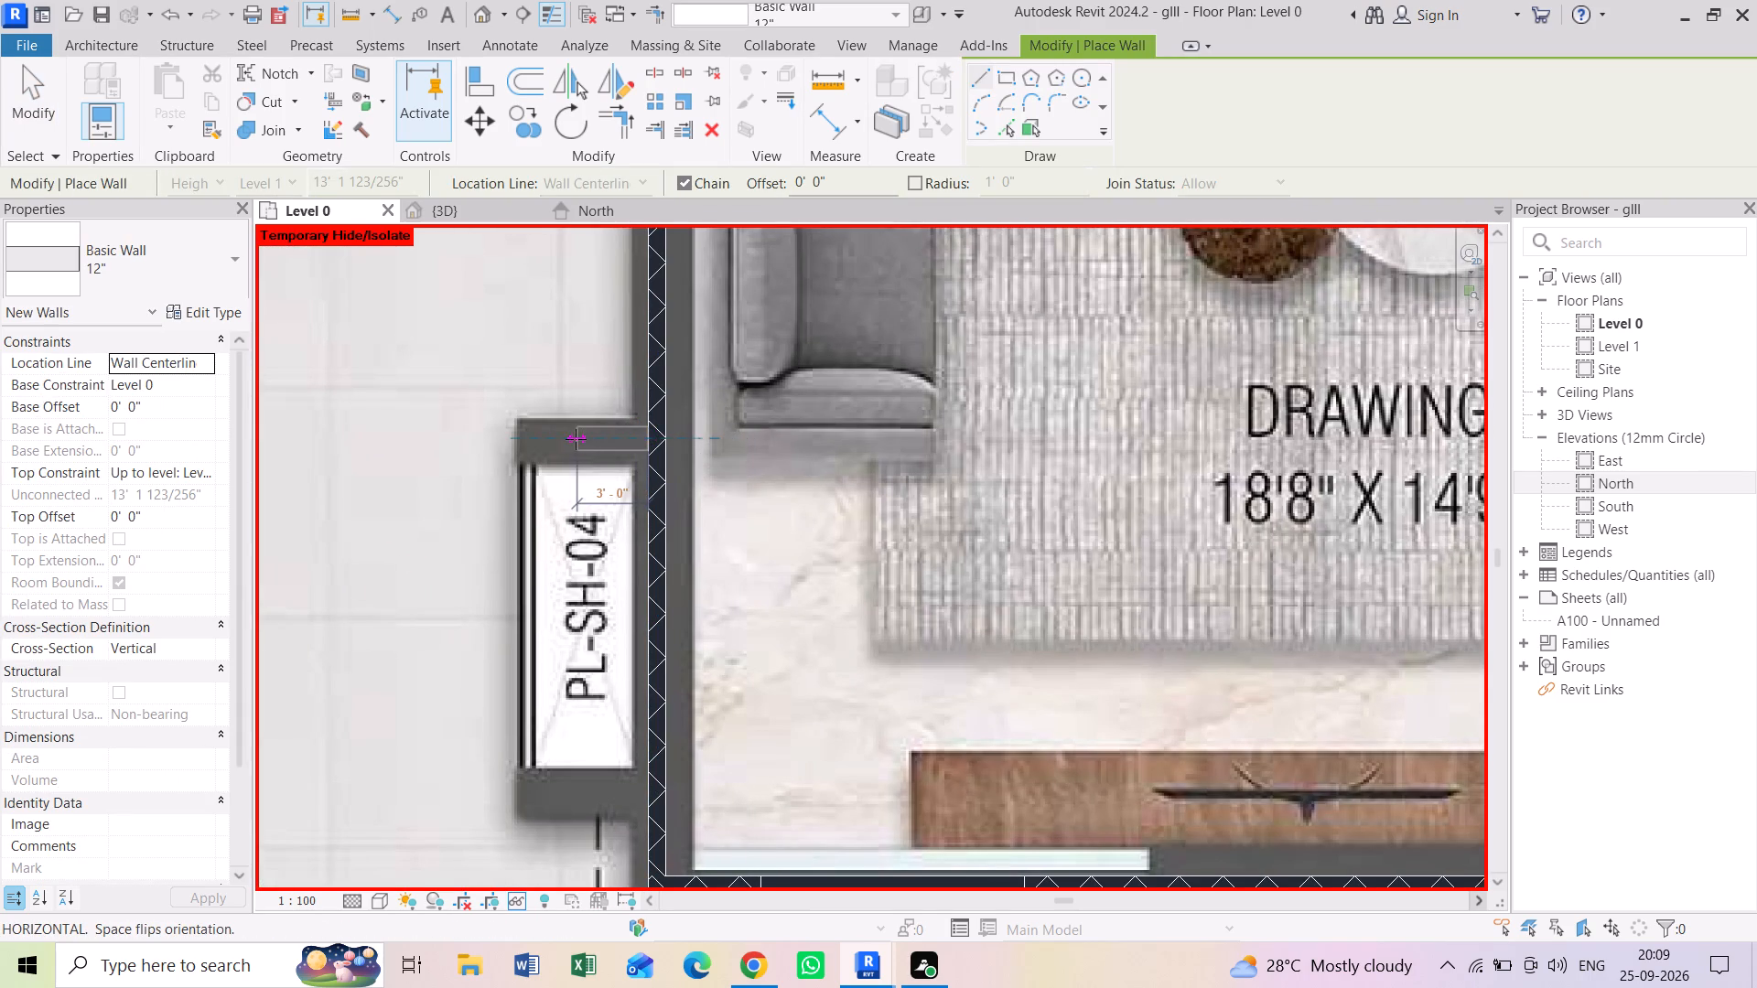
{"action": "left_click", "coordinate": [515, 439]}
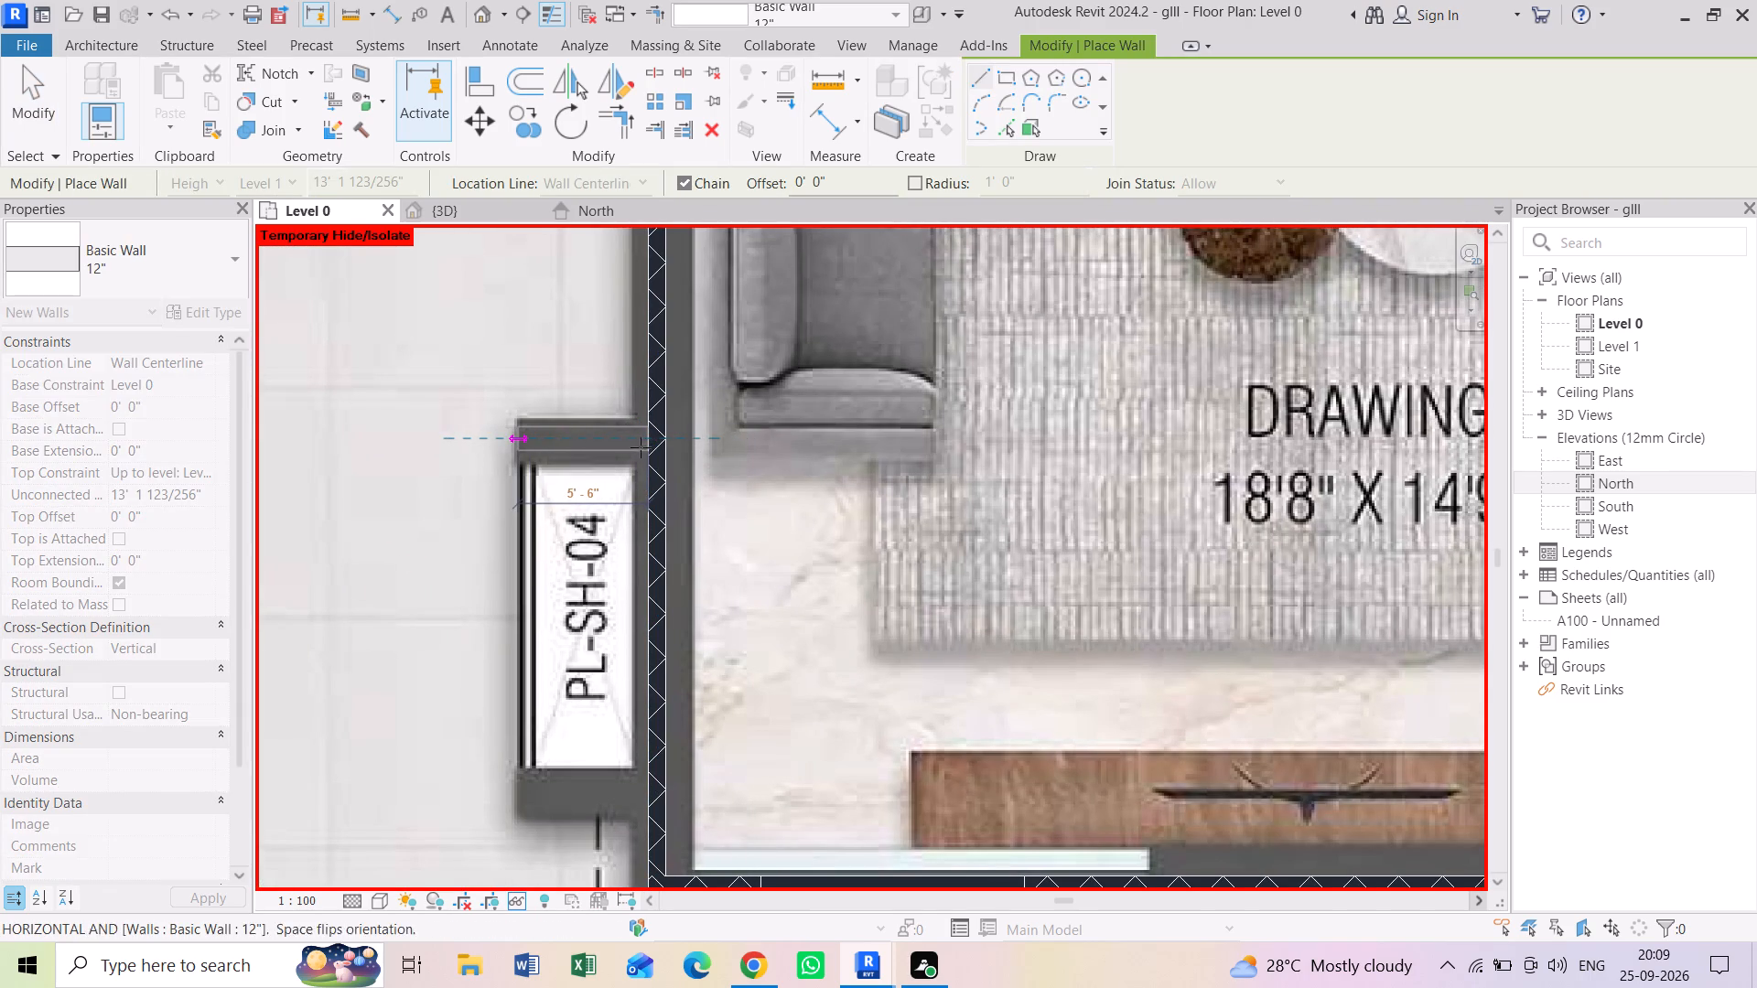
{"action": "key", "text": "Escape"}
{"action": "key", "text": "Escape"}
{"action": "key", "text": "Escape"}
{"action": "scroll", "coordinate": [590, 492], "scroll_direction": "down", "scroll_amount": 2}
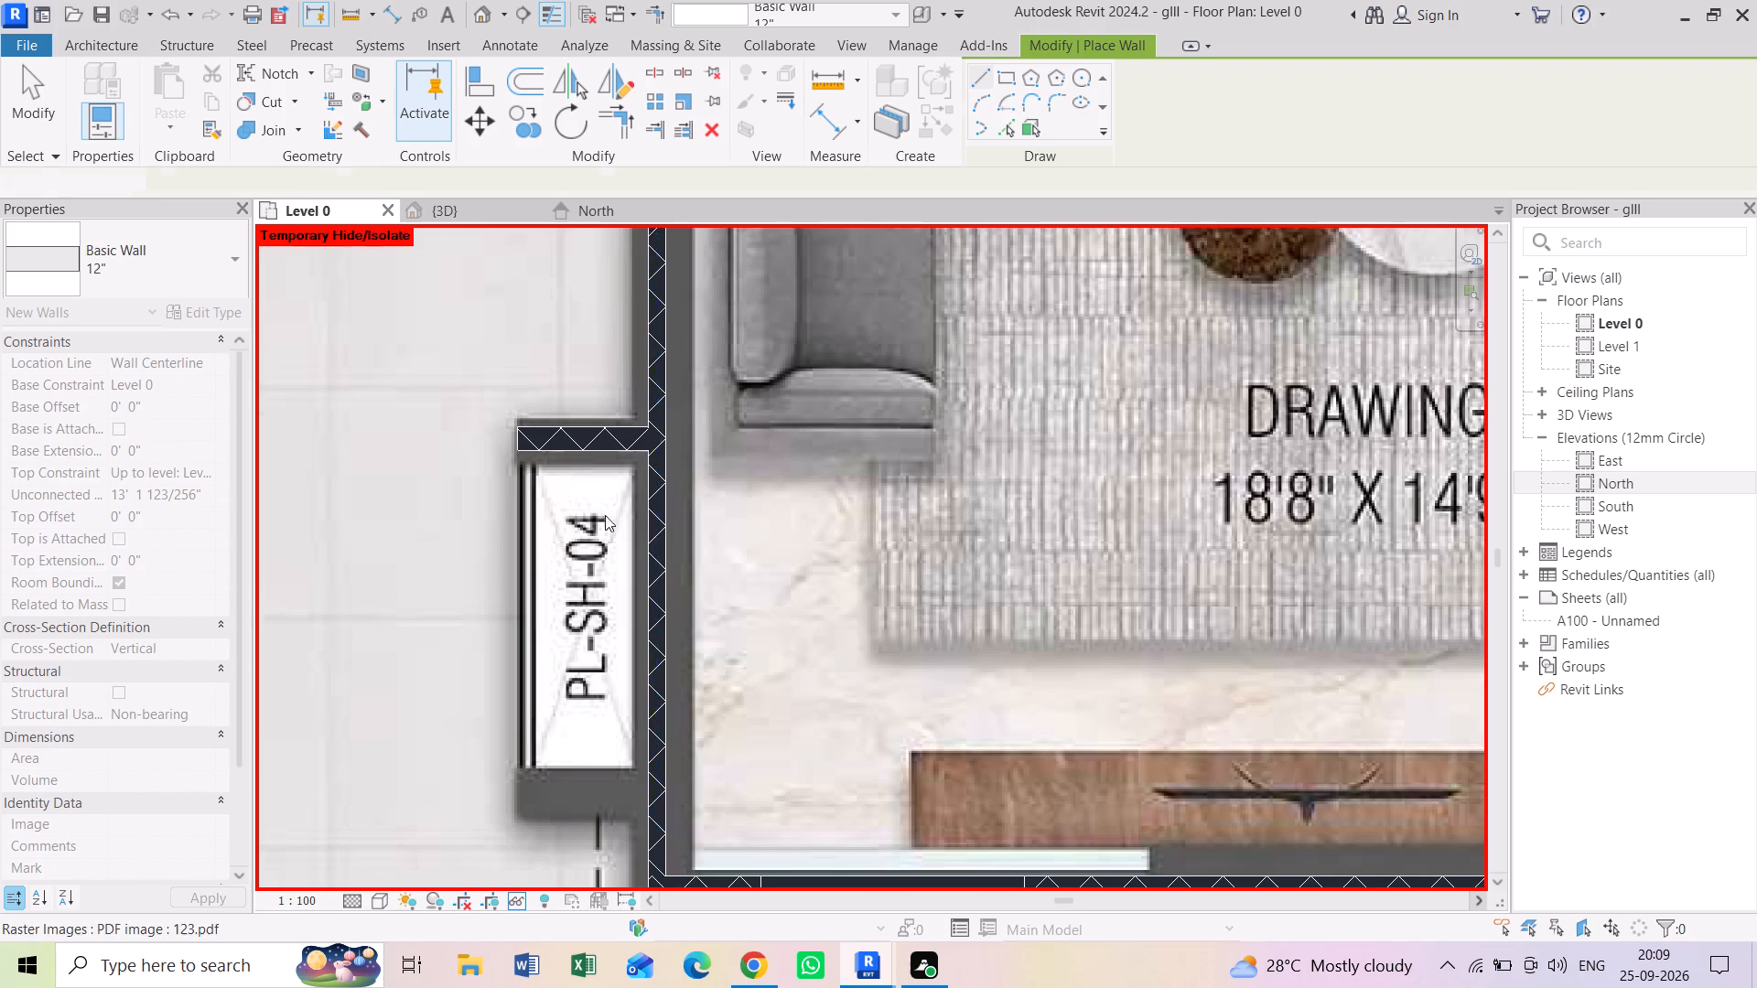
Draw a 12" basic wall about 5'-7" long outward from the drawing room's outer wall, along the PL-SH-04 shaft's portico side.
{"action": "middle_click_drag", "start_coordinate": [619, 553], "coordinate": [629, 453]}
{"action": "middle_click_drag", "start_coordinate": [584, 535], "coordinate": [593, 494]}
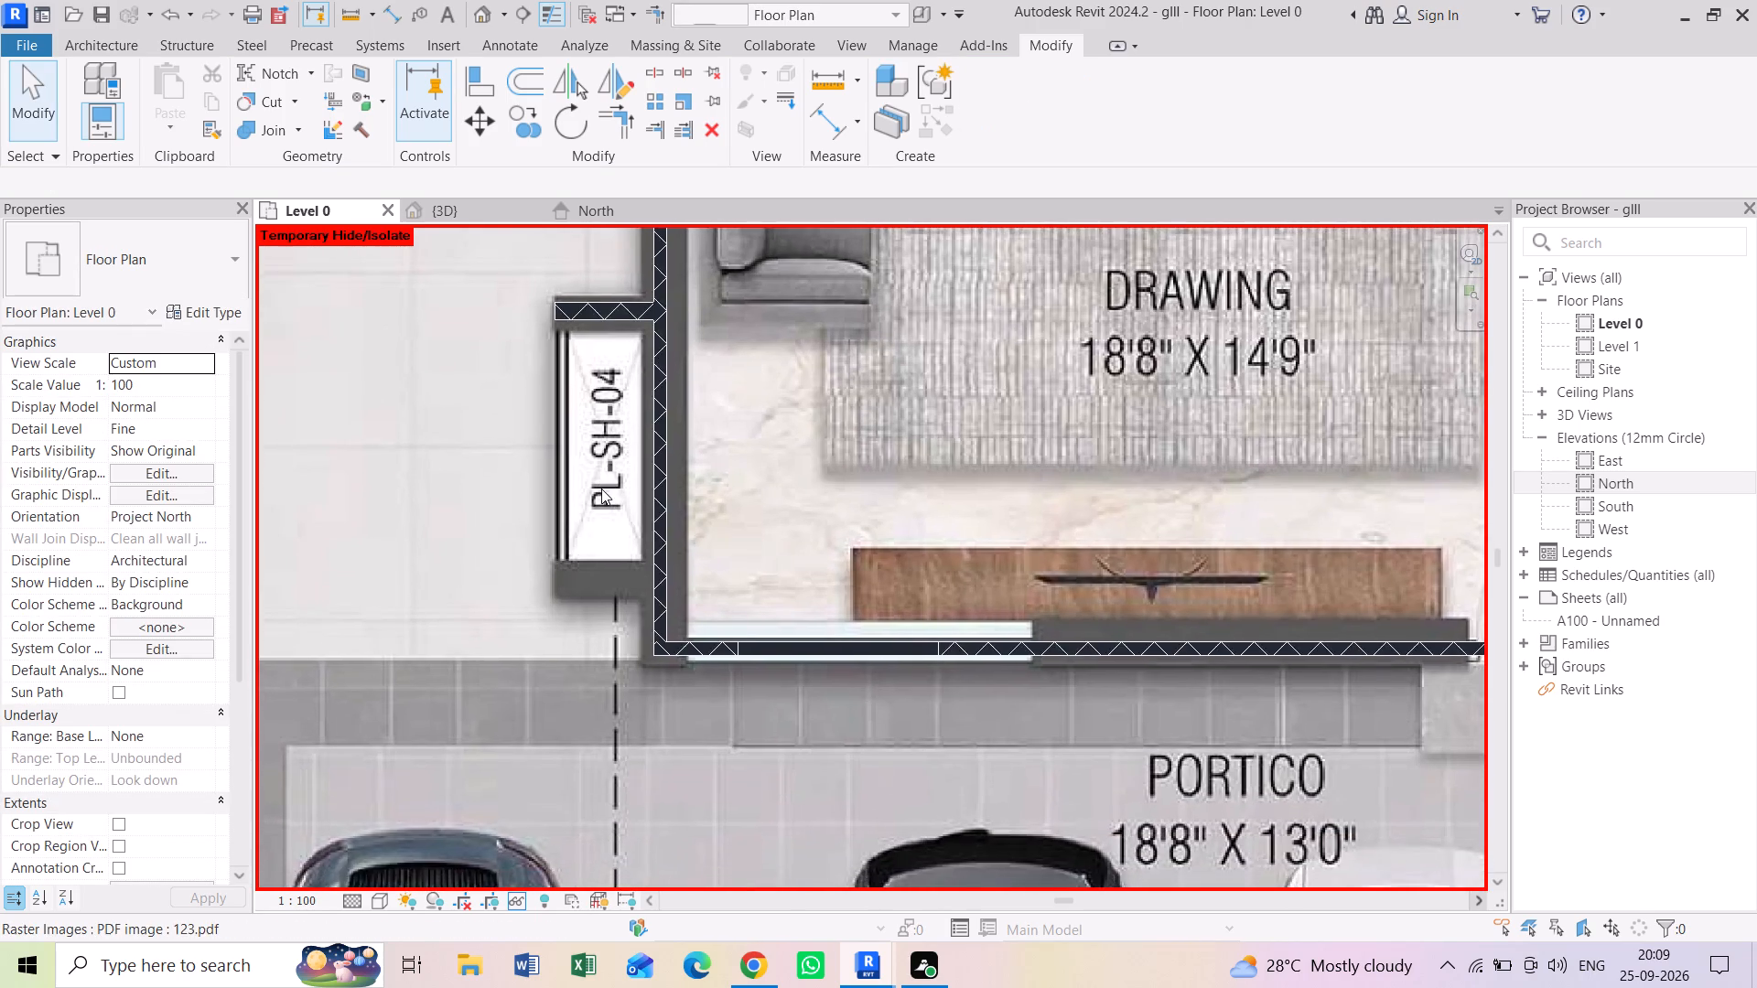
{"action": "scroll", "coordinate": [601, 489], "scroll_direction": "up", "scroll_amount": 1}
{"action": "middle_click_drag", "start_coordinate": [604, 511], "coordinate": [613, 487]}
{"action": "key", "text": "a"}
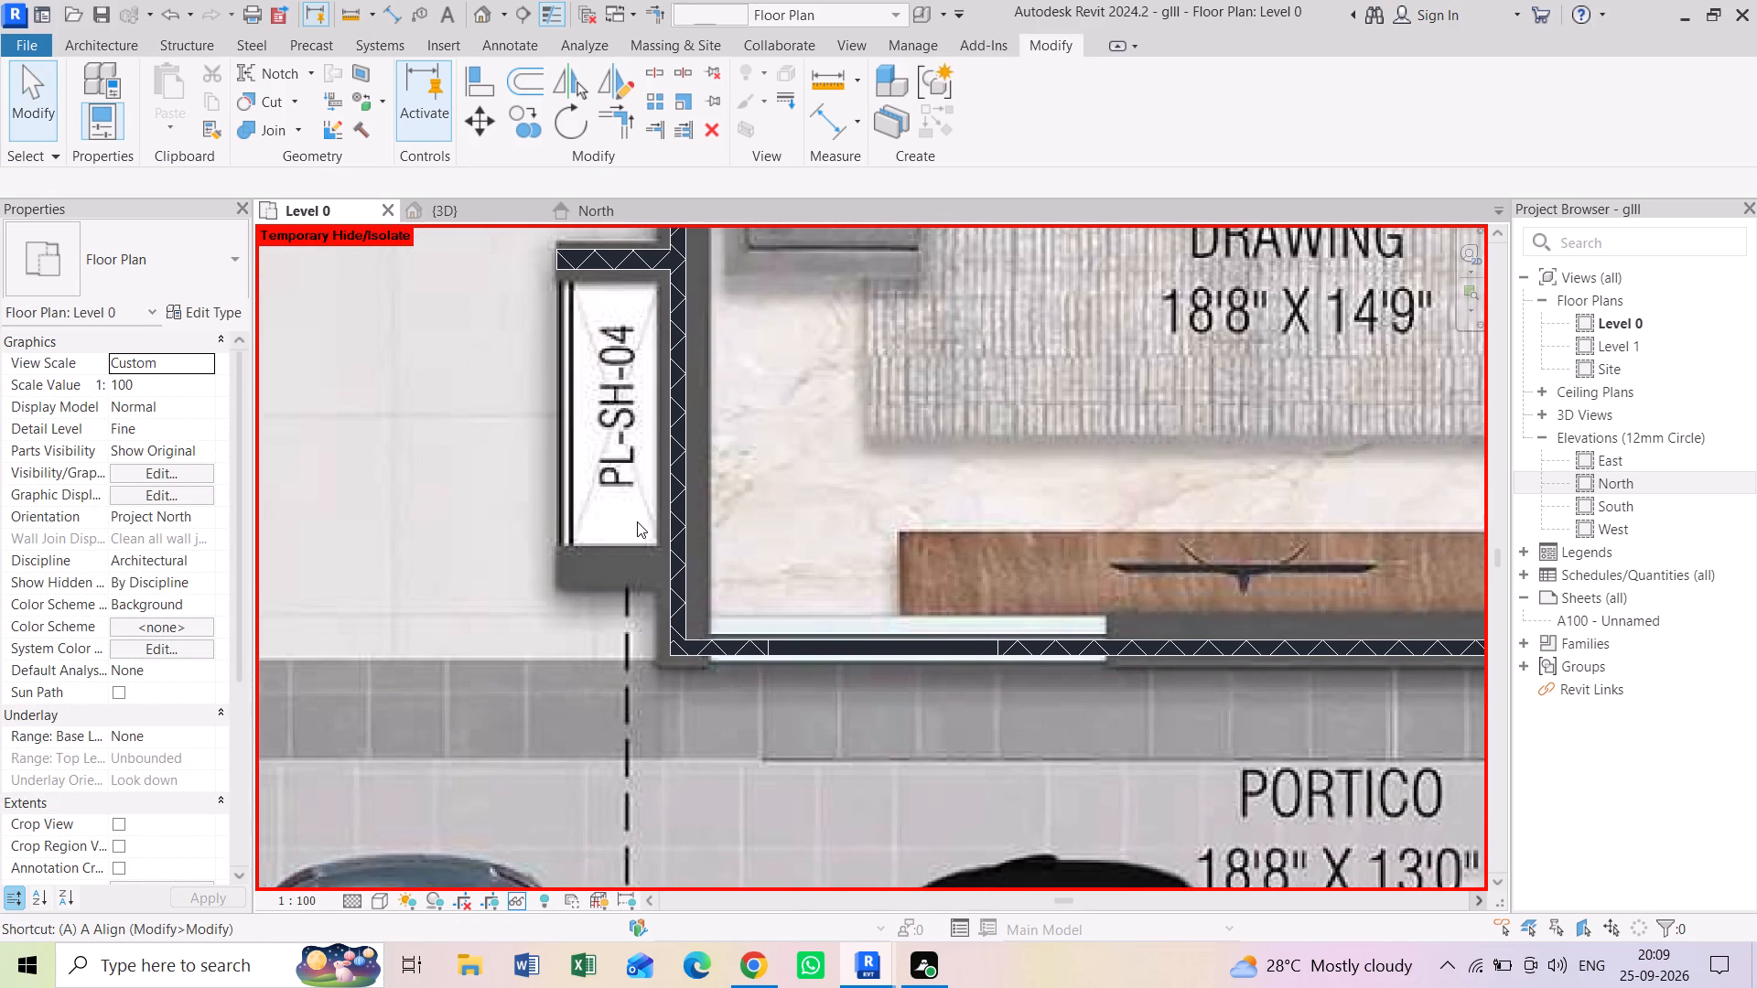
{"action": "key", "text": "Escape"}
{"action": "type", "text": "wa"}
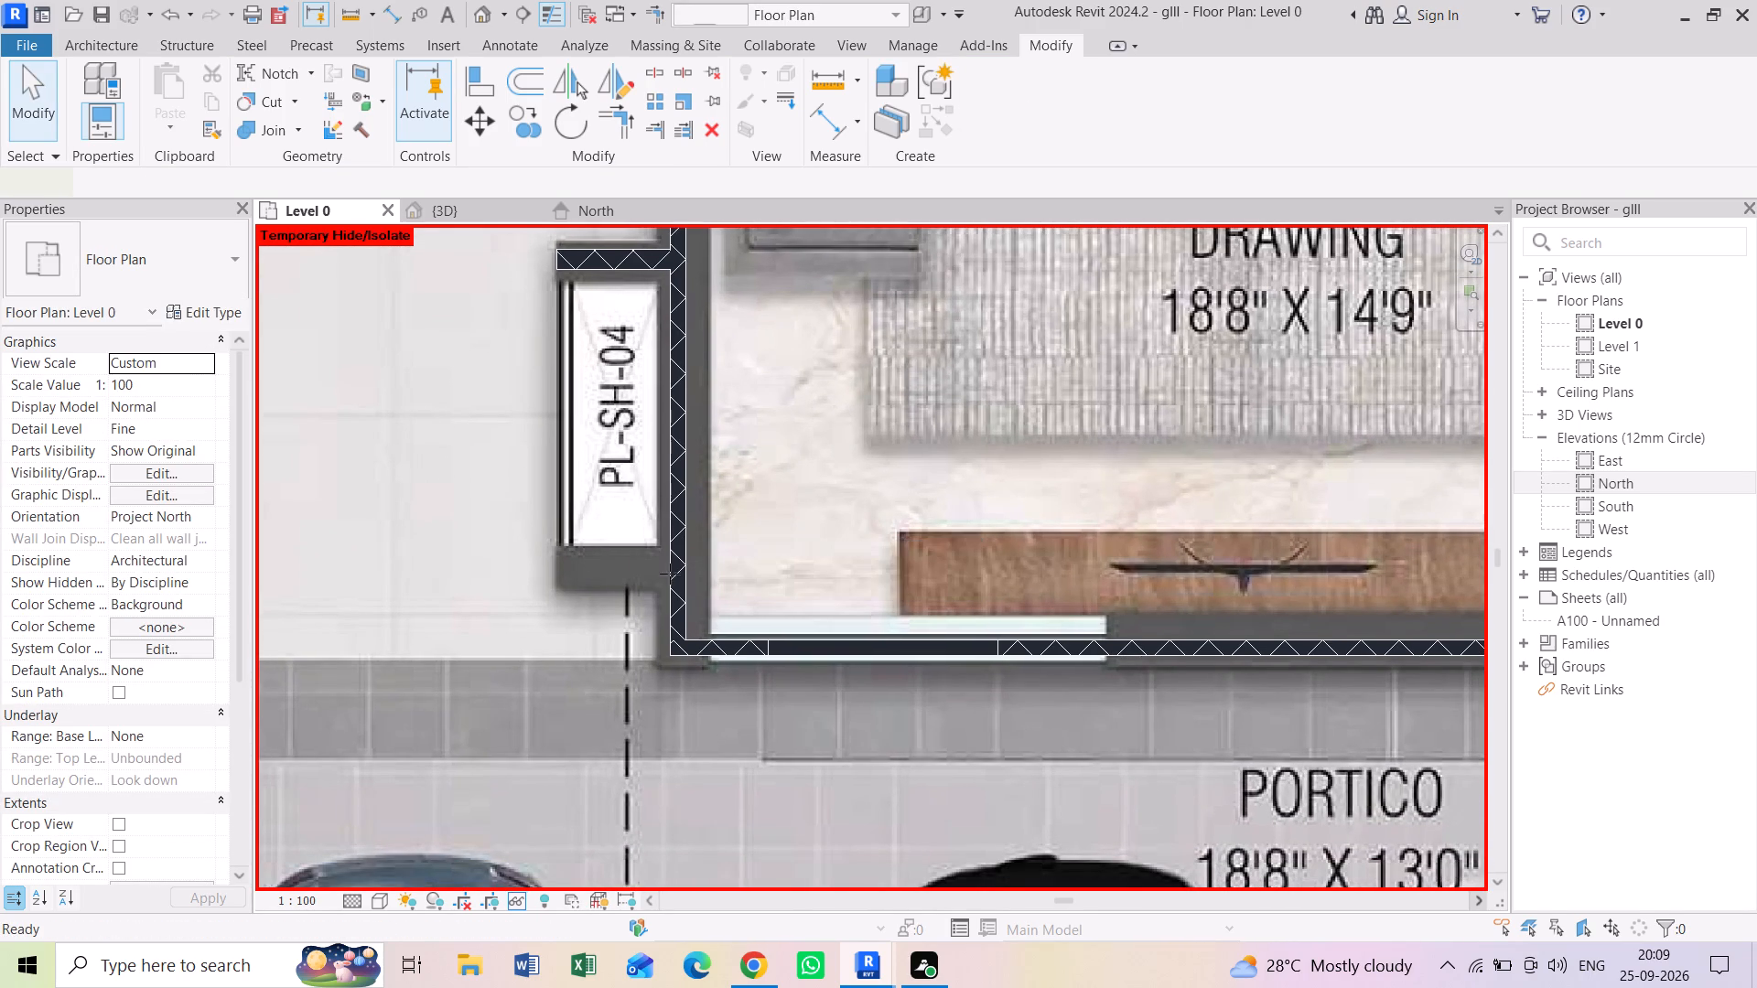
{"action": "scroll", "coordinate": [670, 574], "scroll_direction": "up", "scroll_amount": 6}
{"action": "left_click", "coordinate": [666, 563]}
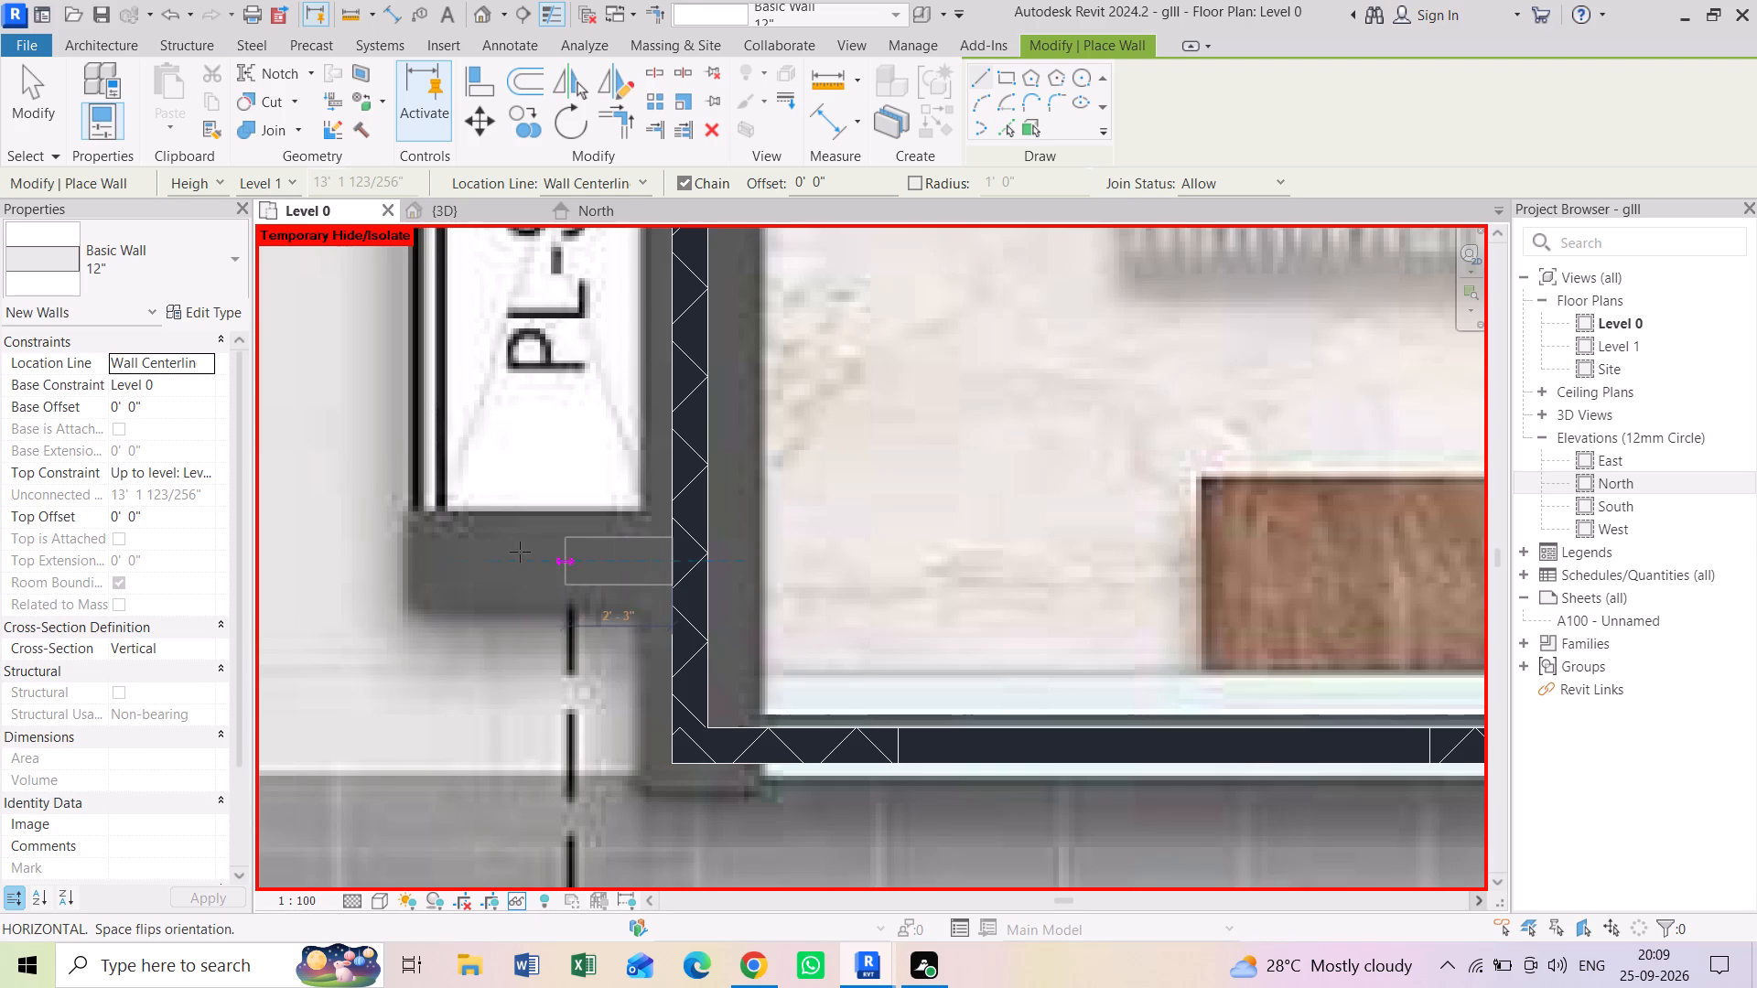
{"action": "left_click", "coordinate": [407, 549]}
{"action": "scroll", "coordinate": [568, 581], "scroll_direction": "down", "scroll_amount": 4}
{"action": "middle_click_drag", "start_coordinate": [576, 523], "coordinate": [580, 556]}
{"action": "key", "text": "Escape"}
{"action": "key", "text": "Escape"}
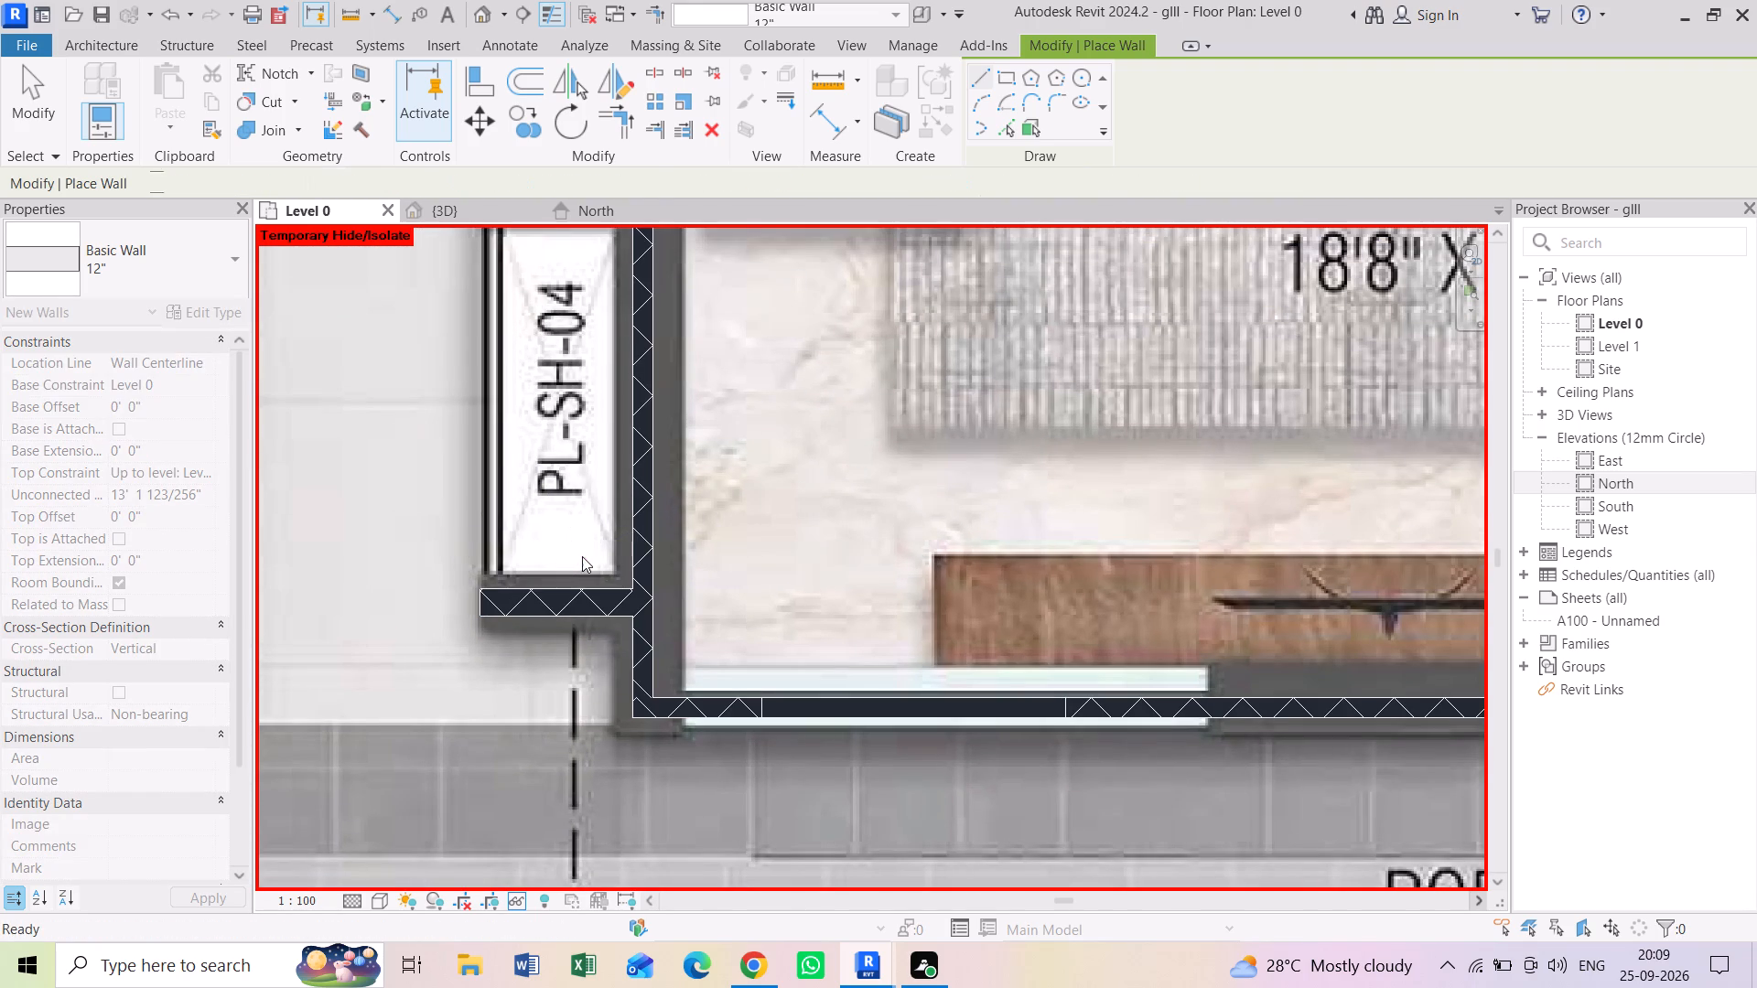
{"action": "key", "text": "Escape"}
{"action": "key", "text": "Escape"}
{"action": "scroll", "coordinate": [590, 543], "scroll_direction": "down", "scroll_amount": 3}
{"action": "middle_click_drag", "start_coordinate": [625, 484], "coordinate": [625, 529]}
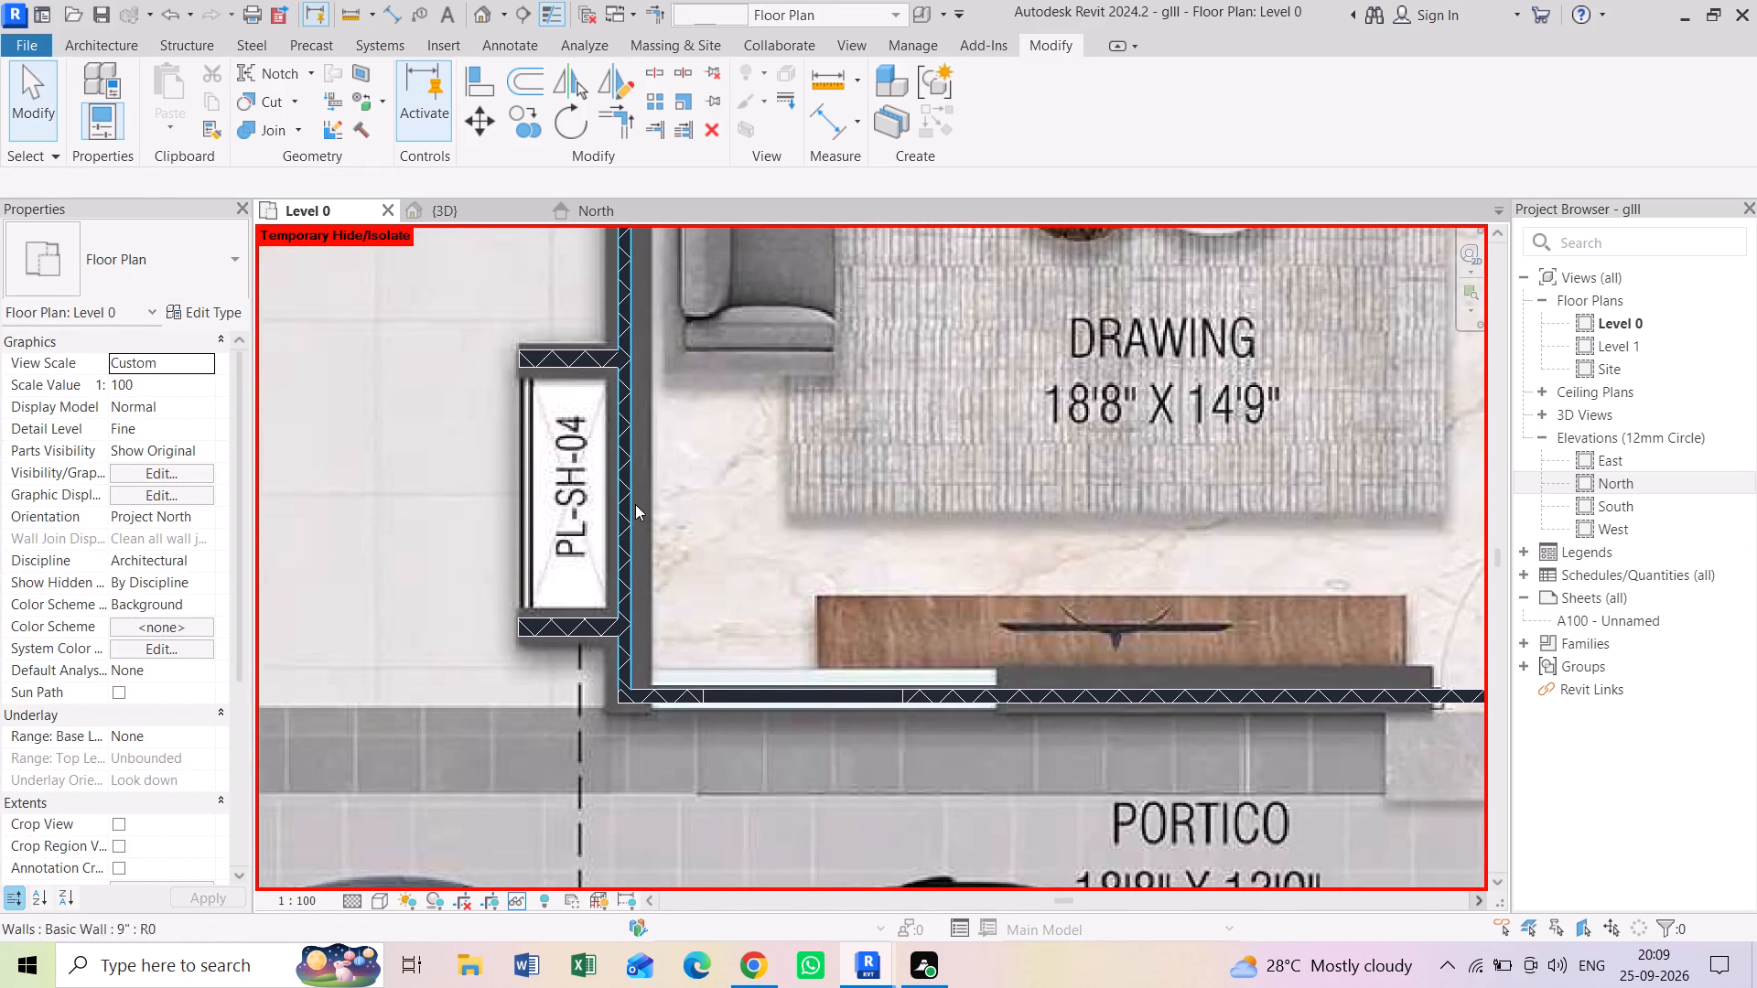
Examine the walls and door gaps from the drawing room past the lift, PDR and store room to the kitchen.
{"action": "key", "text": "Escape"}
{"action": "scroll", "coordinate": [641, 460], "scroll_direction": "down", "scroll_amount": 3}
{"action": "middle_click_drag", "start_coordinate": [714, 370], "coordinate": [724, 532]}
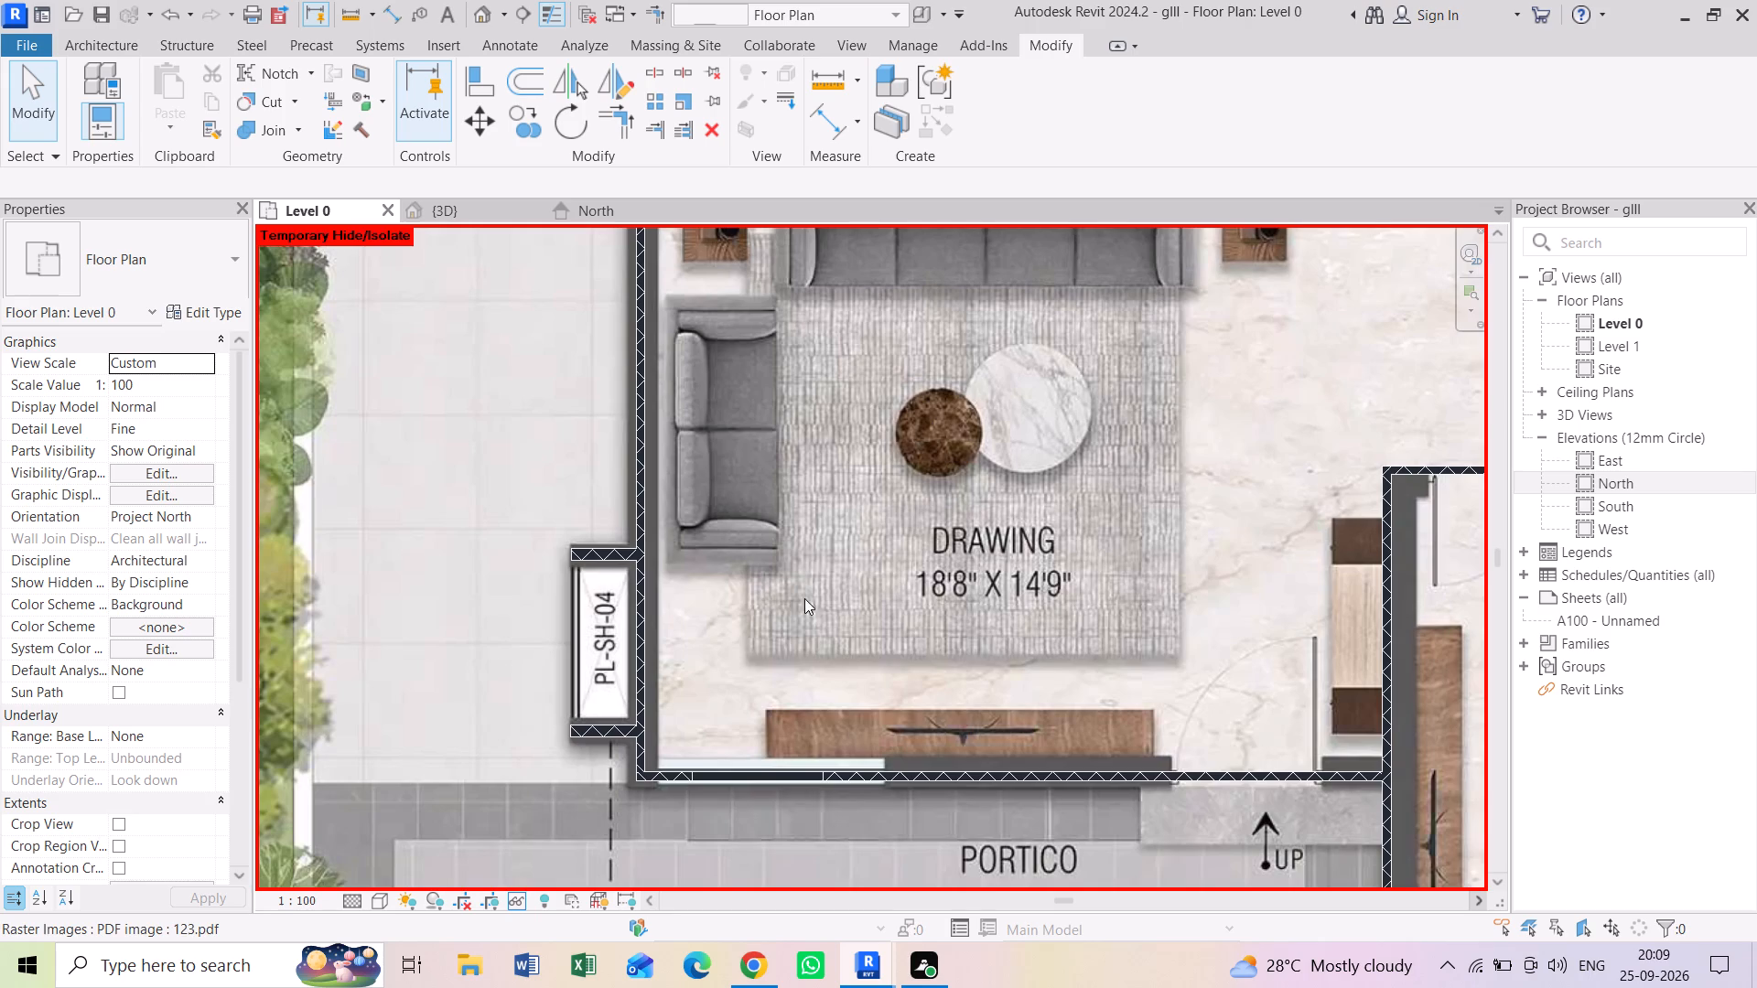
{"action": "middle_click_drag", "start_coordinate": [835, 439], "coordinate": [622, 662]}
{"action": "middle_click_drag", "start_coordinate": [787, 312], "coordinate": [762, 413]}
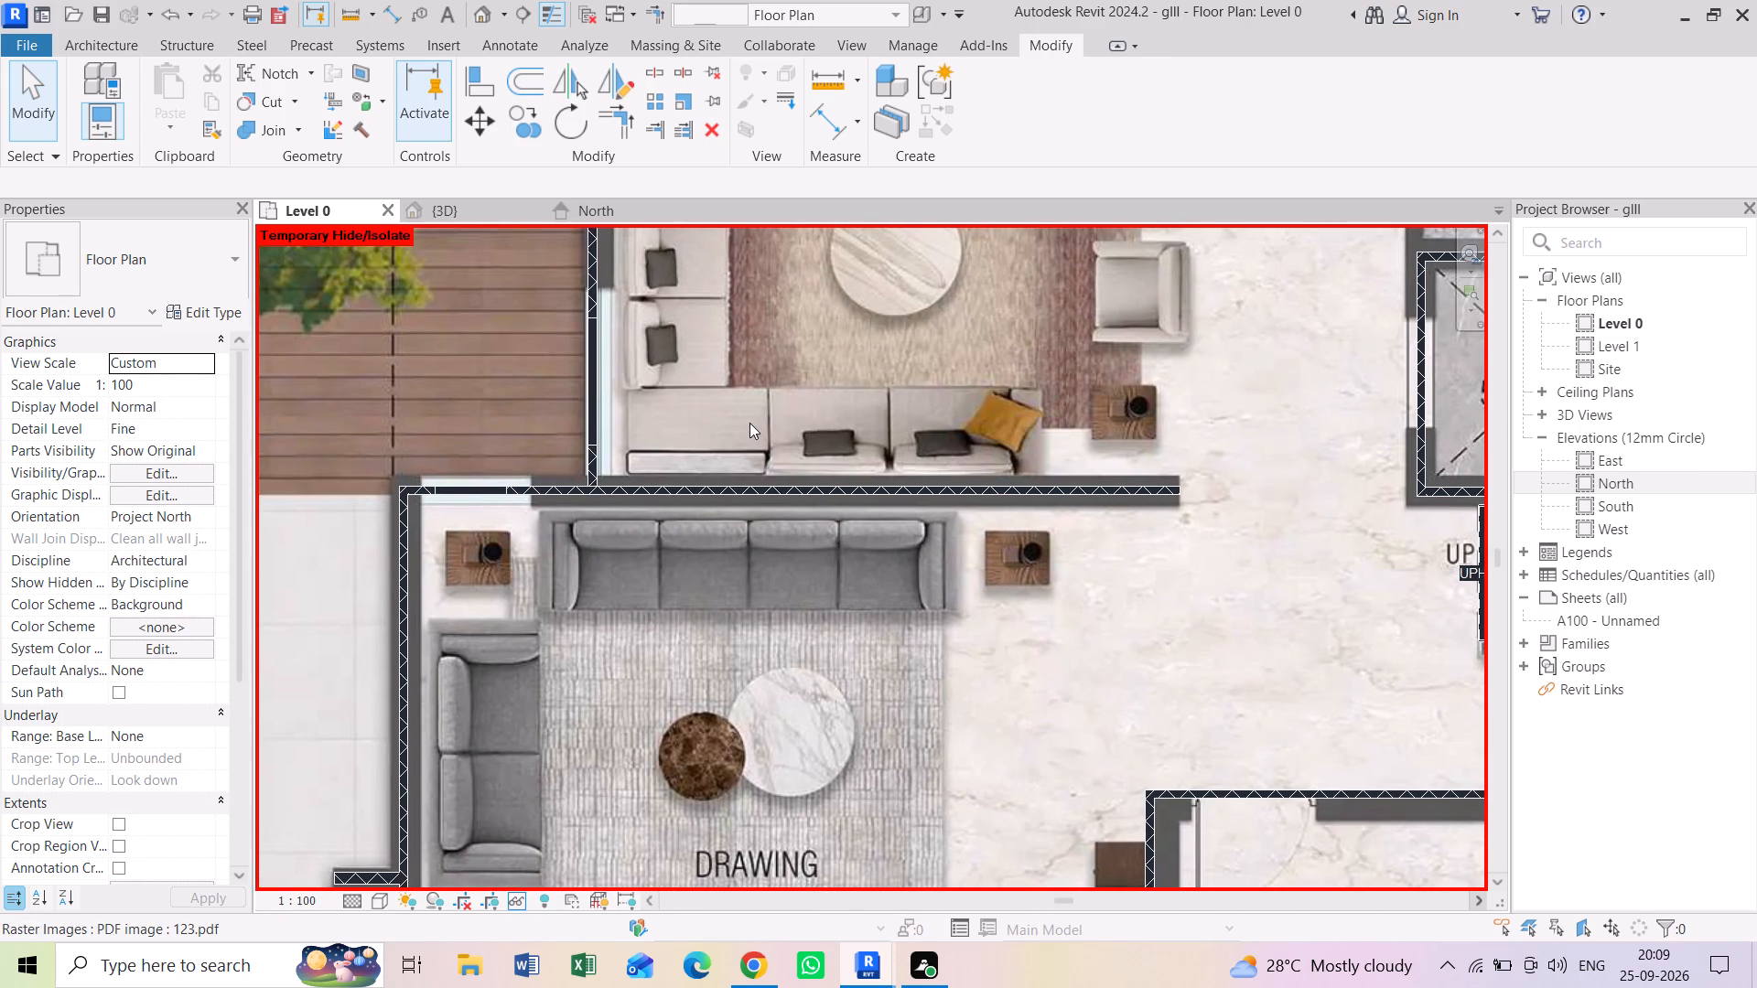
{"action": "scroll", "coordinate": [1066, 405], "scroll_direction": "down", "scroll_amount": 1}
{"action": "middle_click_drag", "start_coordinate": [1178, 439], "coordinate": [810, 355]}
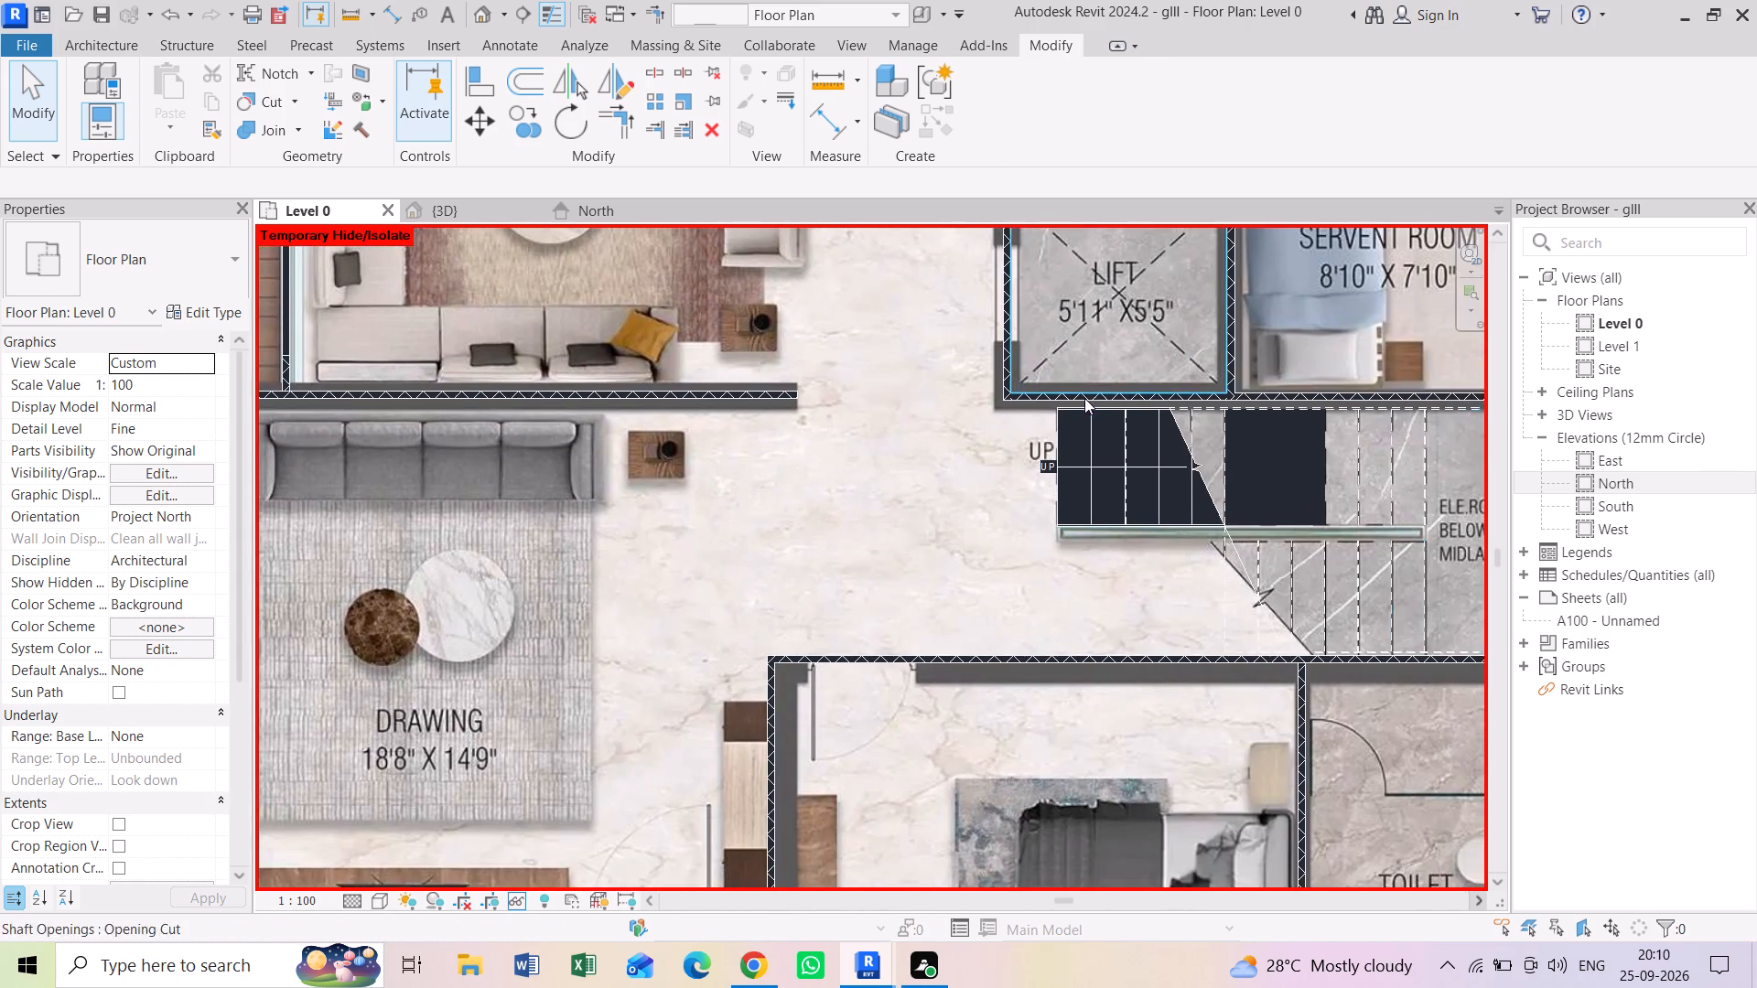
{"action": "middle_click_drag", "start_coordinate": [1079, 413], "coordinate": [819, 564]}
{"action": "middle_click_drag", "start_coordinate": [1031, 467], "coordinate": [811, 616]}
{"action": "middle_click_drag", "start_coordinate": [757, 456], "coordinate": [856, 699]}
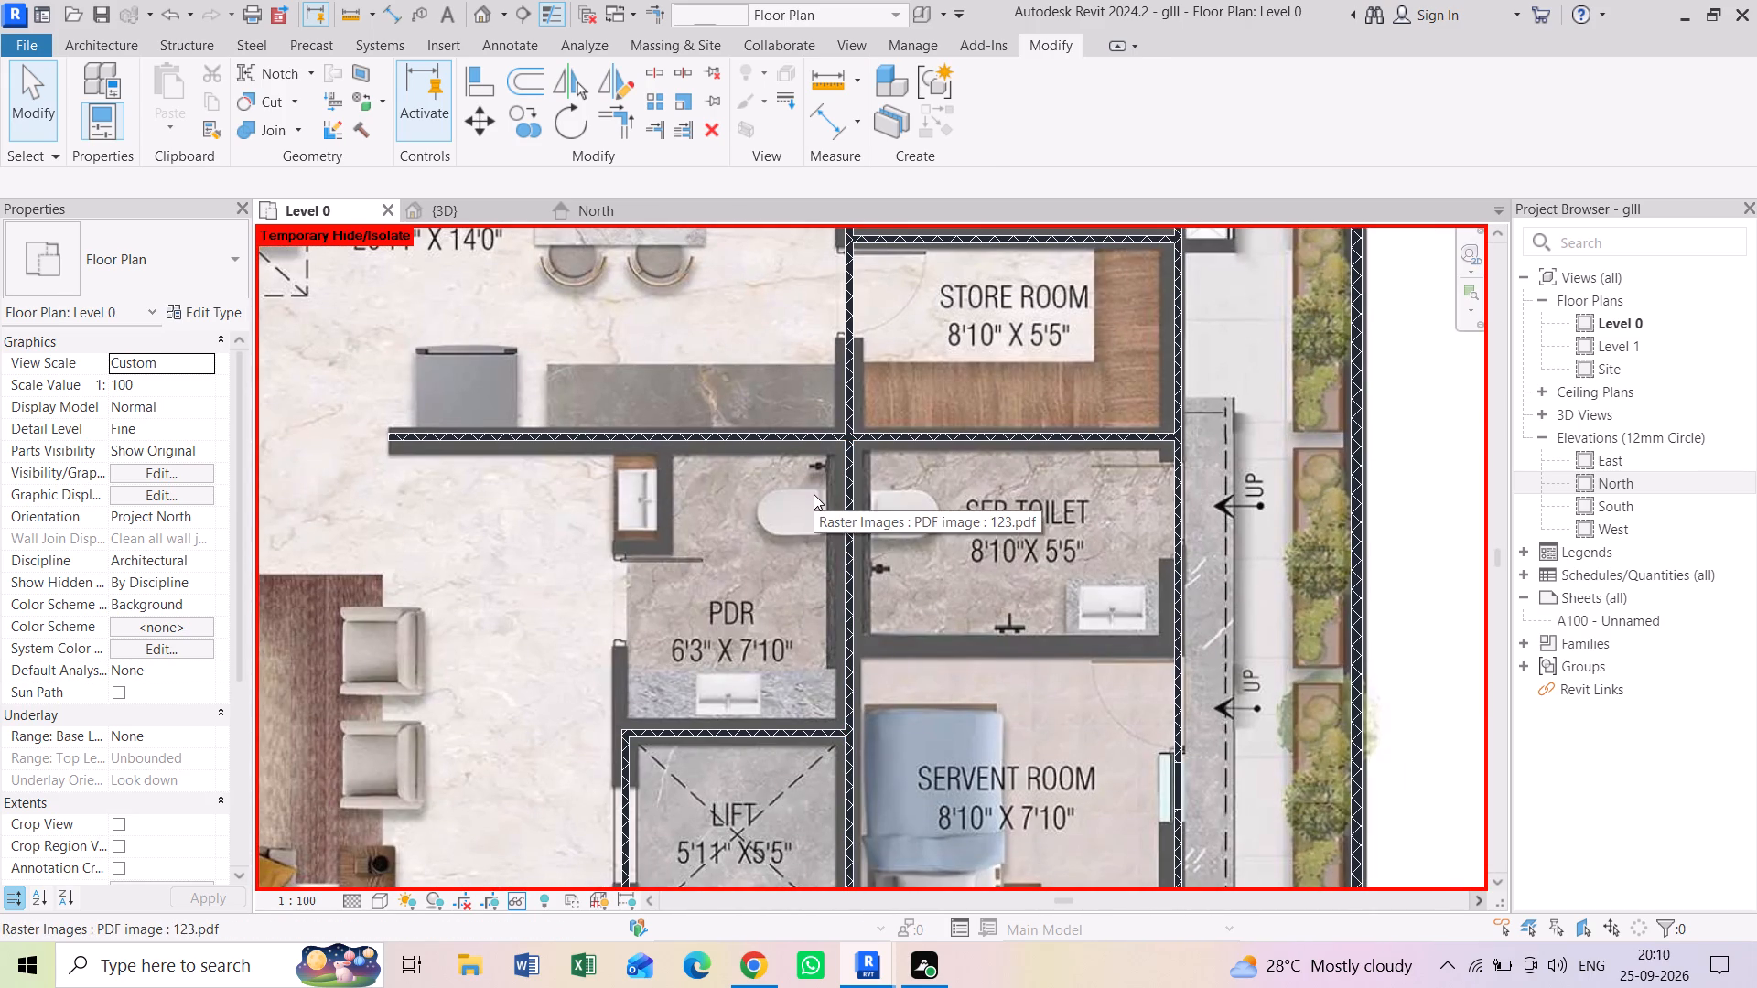
{"action": "middle_click_drag", "start_coordinate": [781, 380], "coordinate": [883, 596]}
{"action": "middle_click_drag", "start_coordinate": [876, 446], "coordinate": [889, 639]}
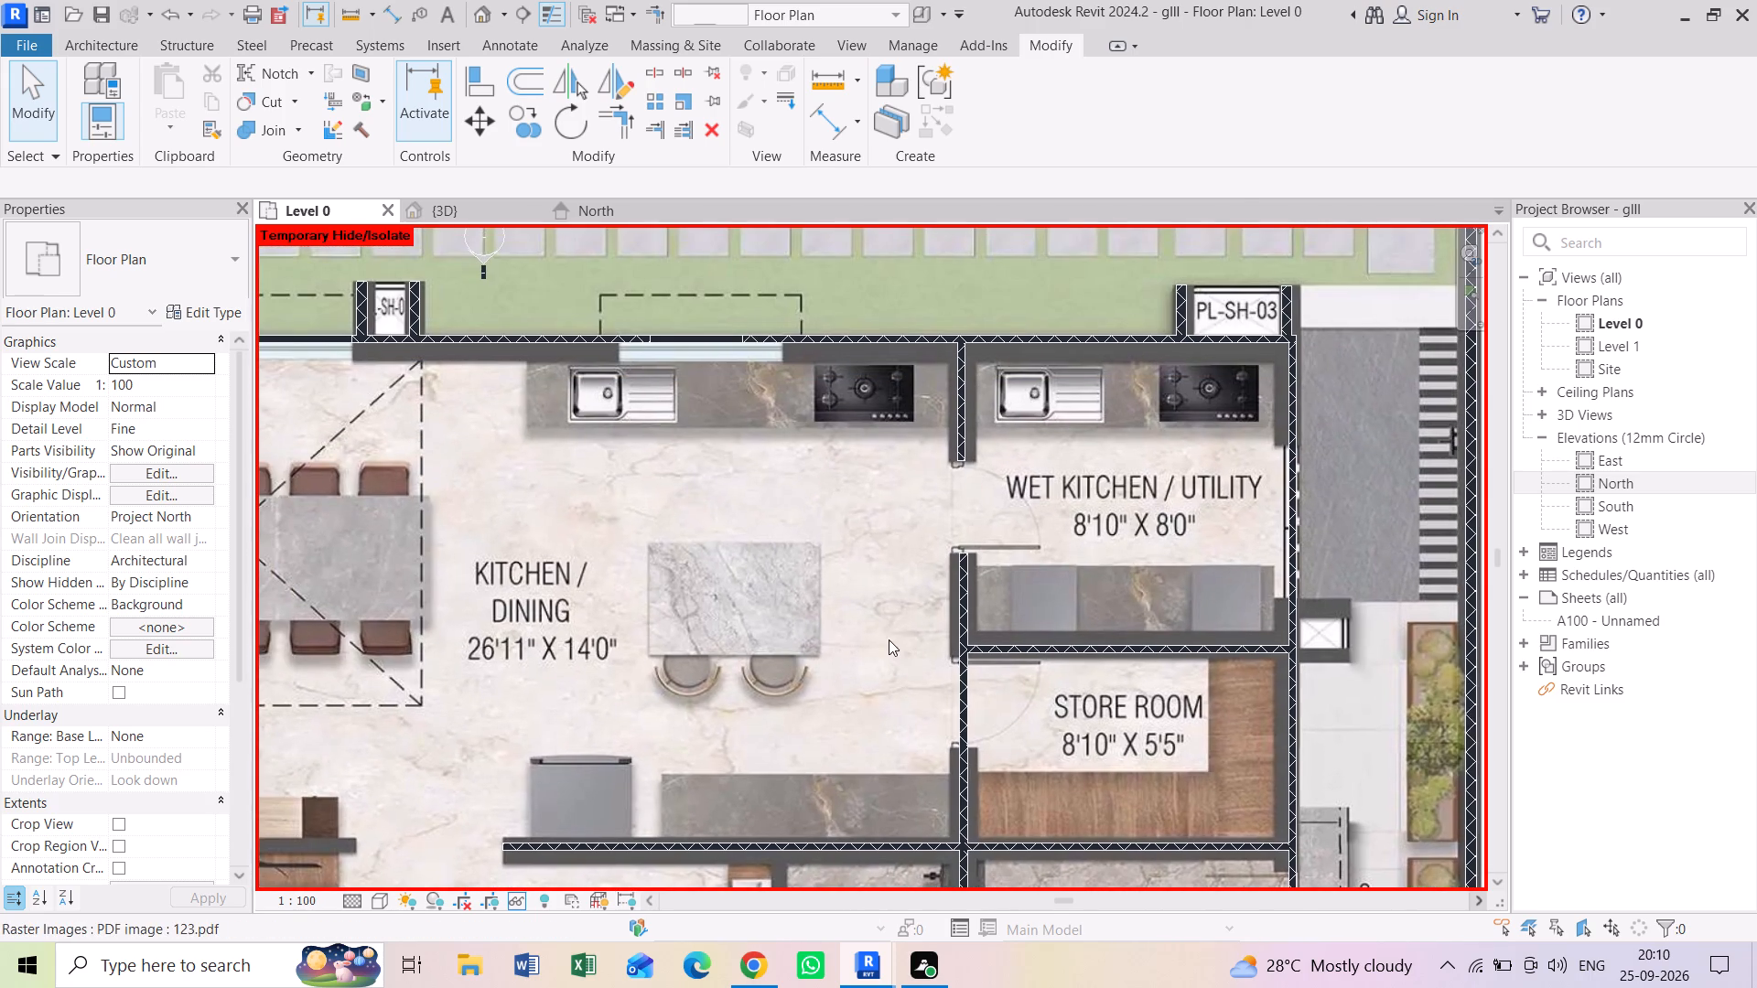
Shorten the 9" wall between kitchen/dining and store room to 10'-0", clearing the store room's door opening.
{"action": "middle_click_drag", "start_coordinate": [960, 779], "coordinate": [918, 559]}
{"action": "scroll", "coordinate": [931, 474], "scroll_direction": "up", "scroll_amount": 4}
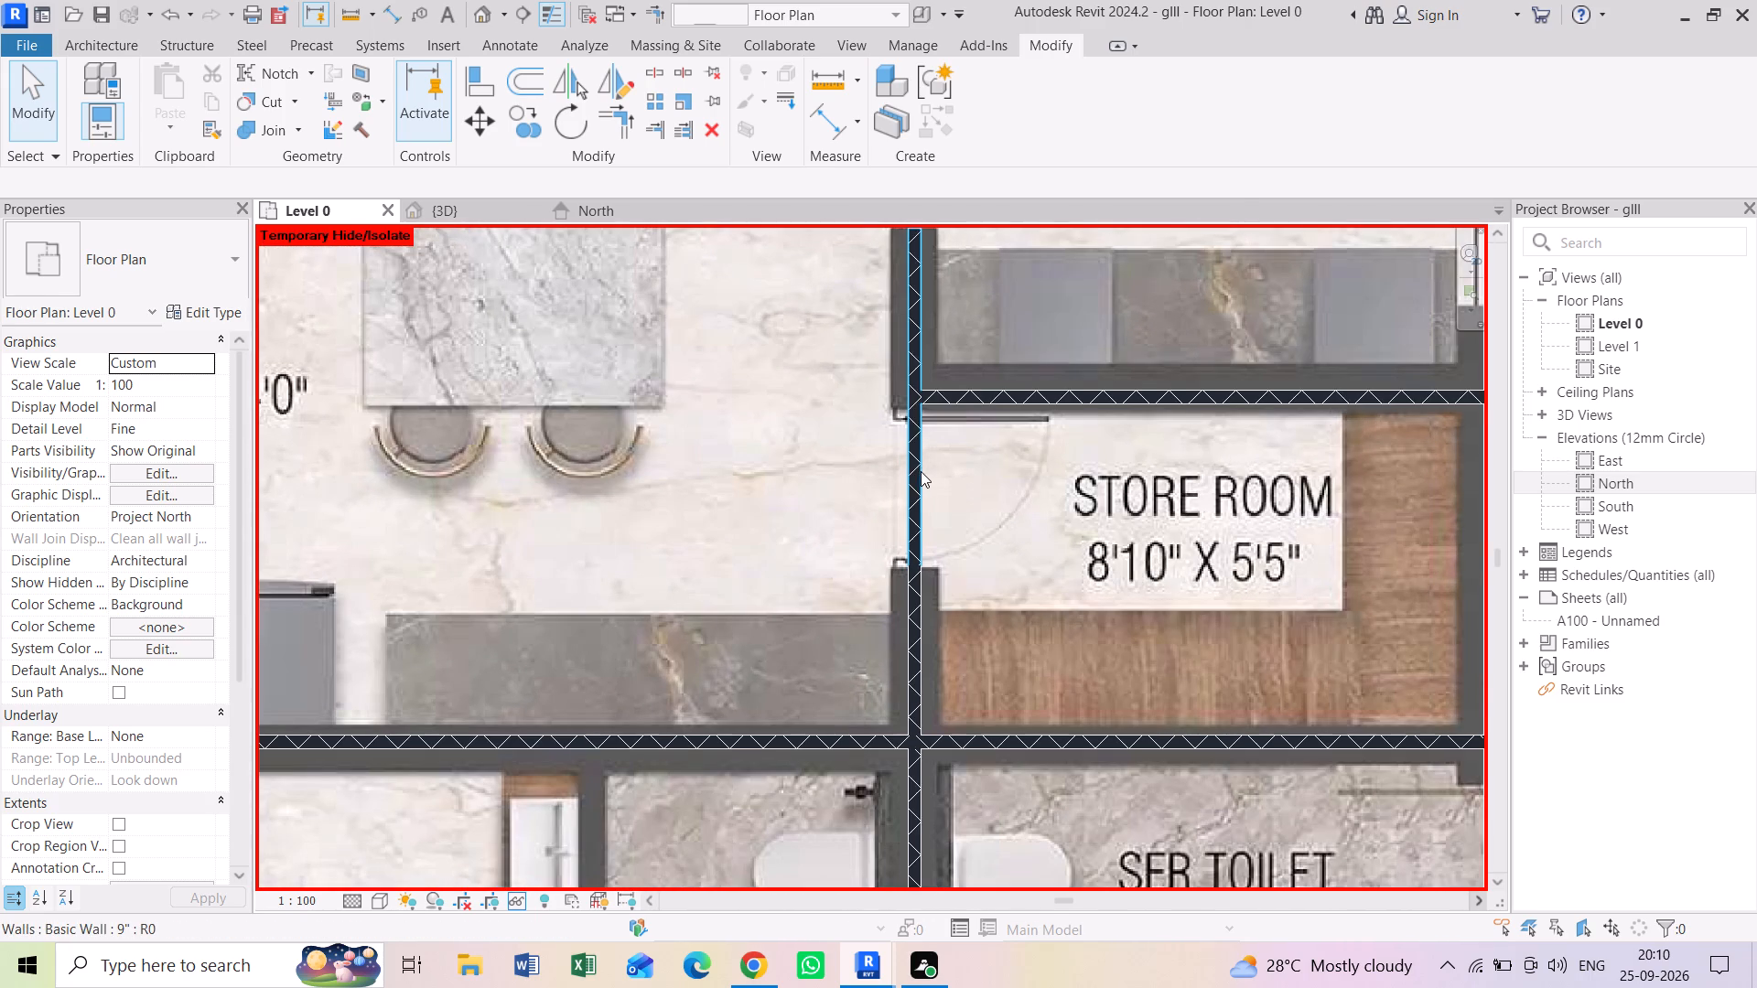
{"action": "left_click", "coordinate": [921, 471]}
{"action": "scroll", "coordinate": [921, 471], "scroll_direction": "up", "scroll_amount": 2}
{"action": "left_click_drag", "start_coordinate": [912, 590], "coordinate": [912, 482]}
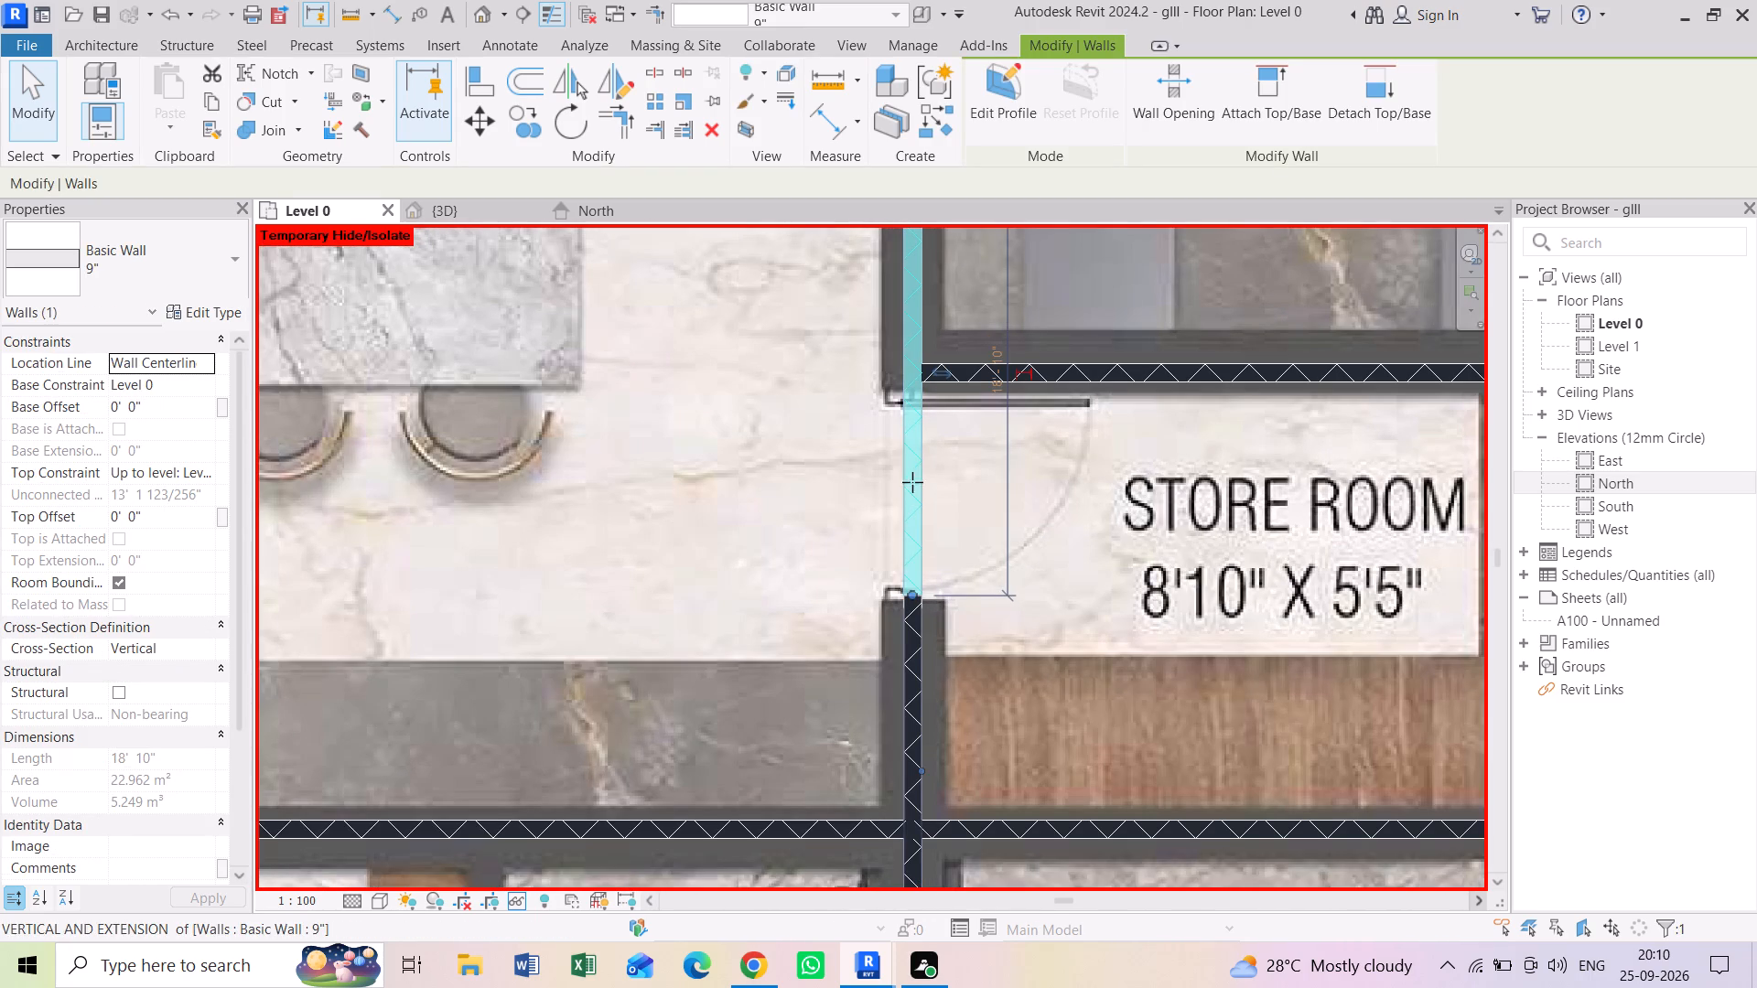
{"action": "left_click_drag", "start_coordinate": [912, 482], "coordinate": [921, 419]}
{"action": "scroll", "coordinate": [920, 413], "scroll_direction": "up", "scroll_amount": 2}
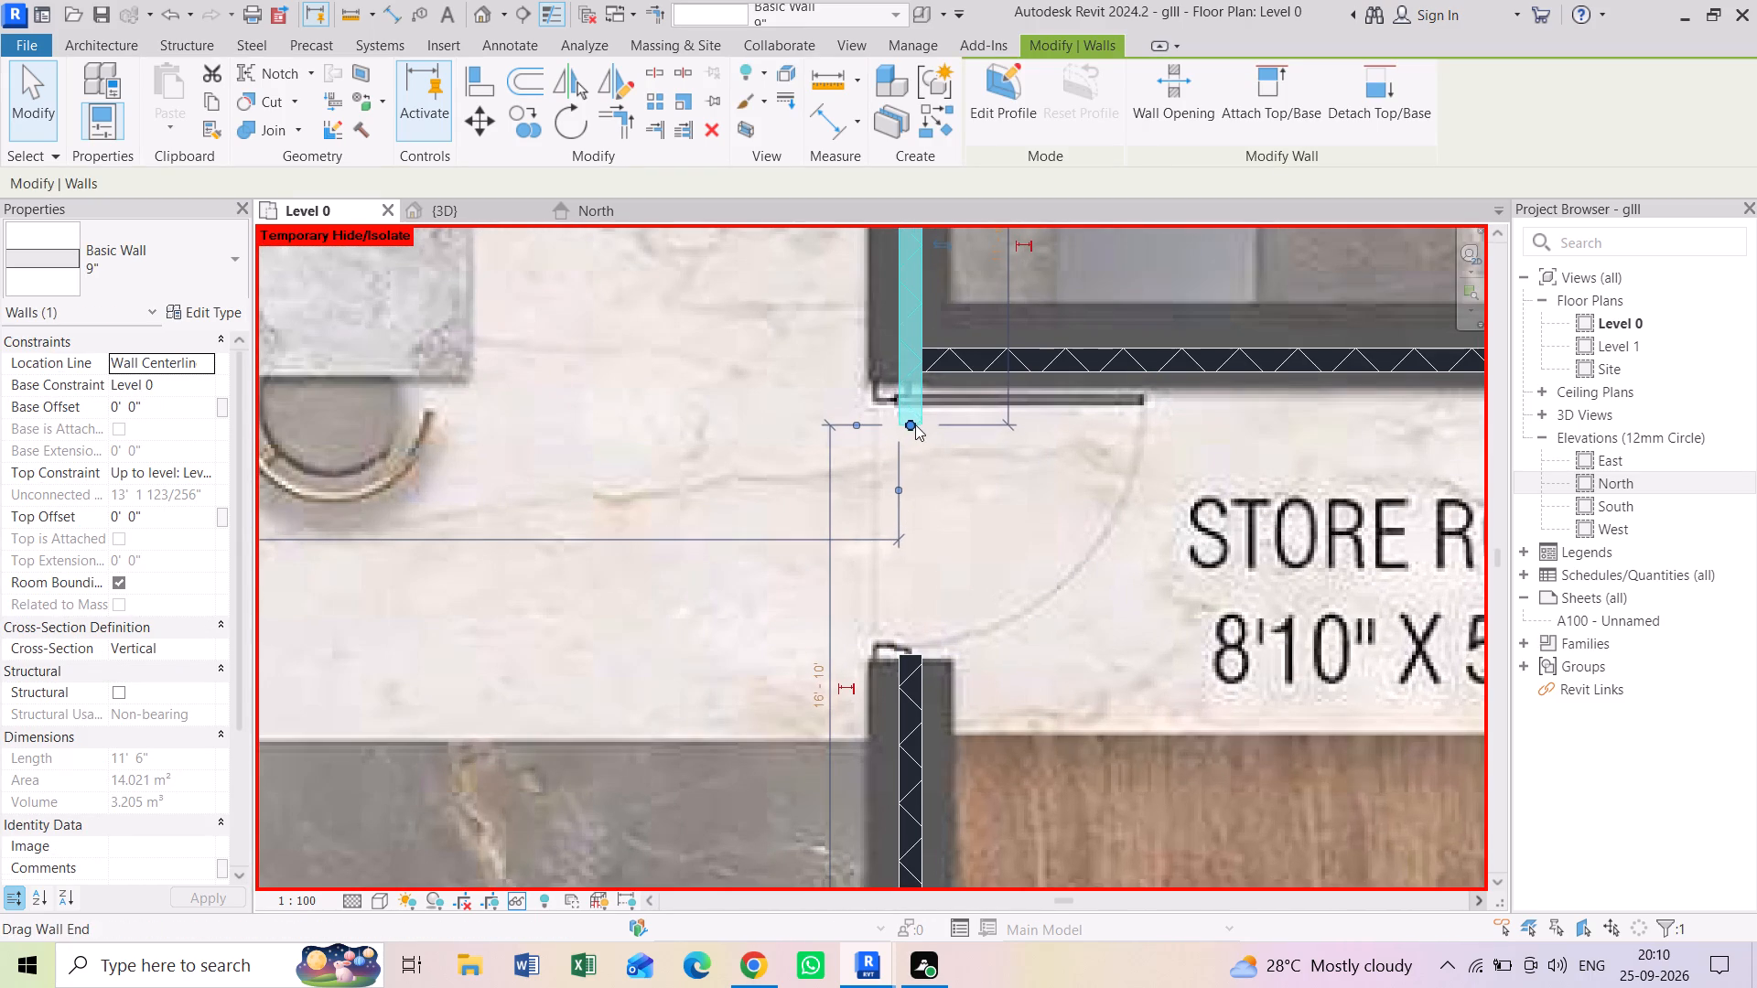
{"action": "left_click_drag", "start_coordinate": [912, 424], "coordinate": [909, 374]}
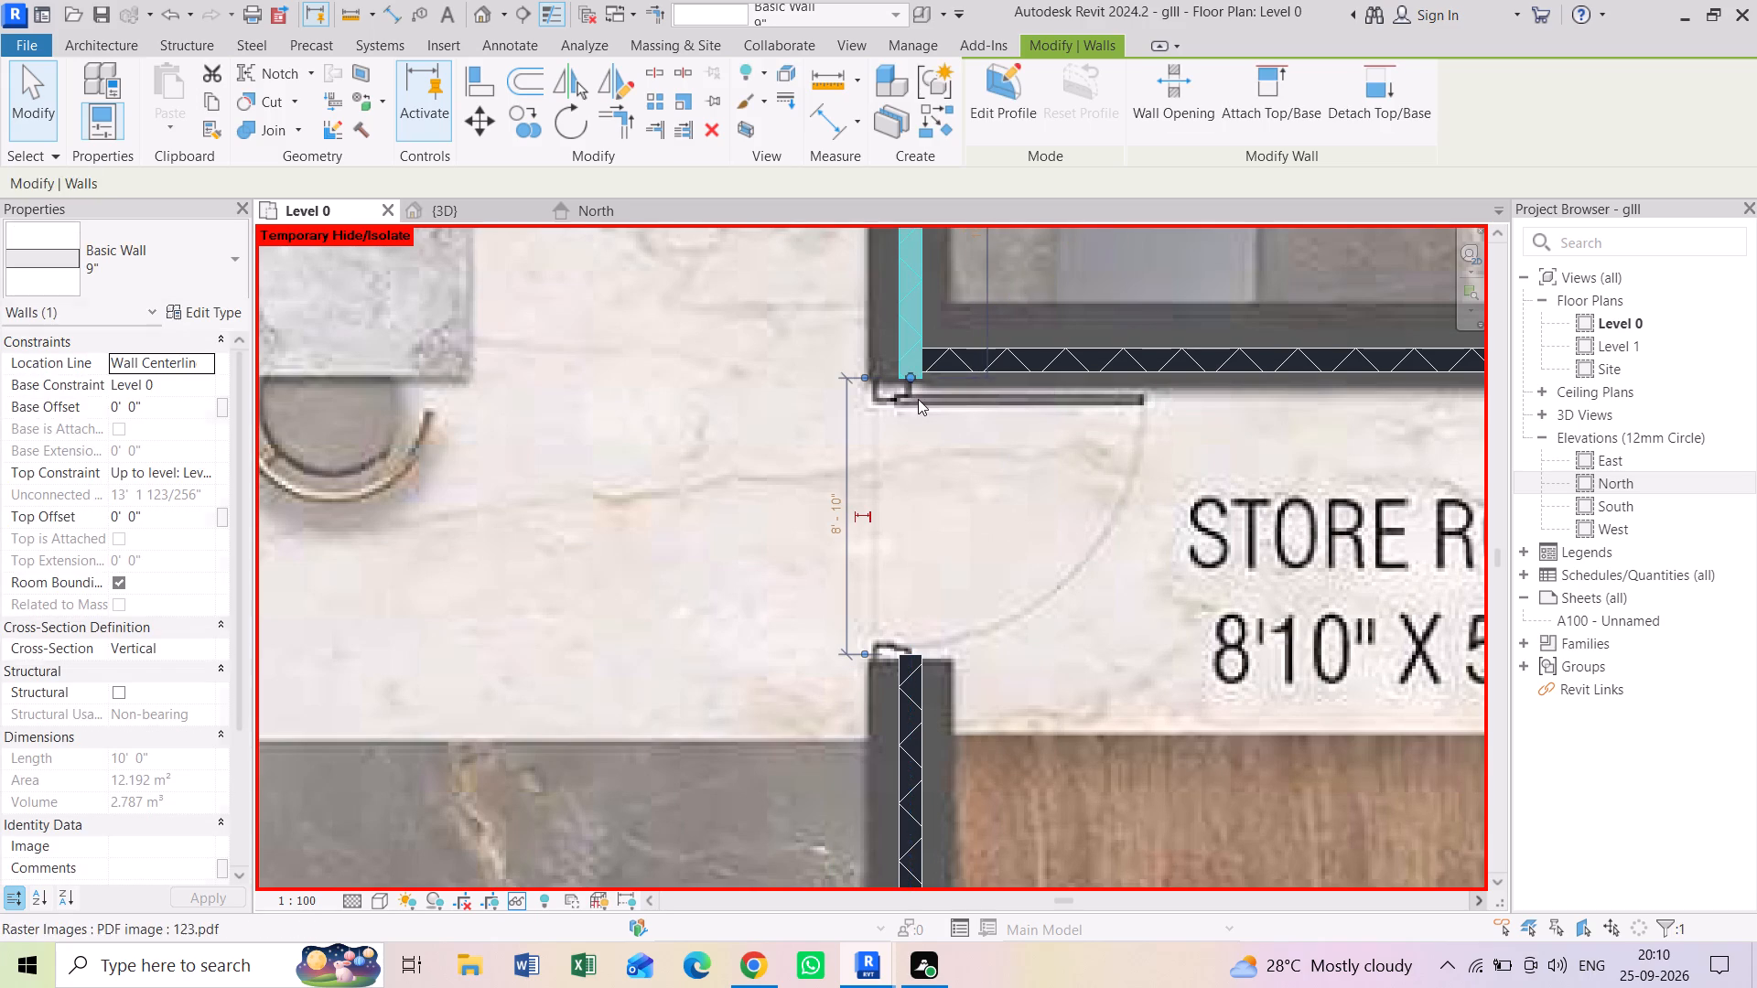
Align the shortened wall's end with the store-room face of the partition between the wet kitchen and store room.
{"action": "key", "text": "a"}
{"action": "key", "text": "a"}
{"action": "key", "text": "a"}
{"action": "key", "text": "a"}
{"action": "key", "text": "a"}
{"action": "left_click", "coordinate": [975, 375]}
{"action": "left_click", "coordinate": [922, 381]}
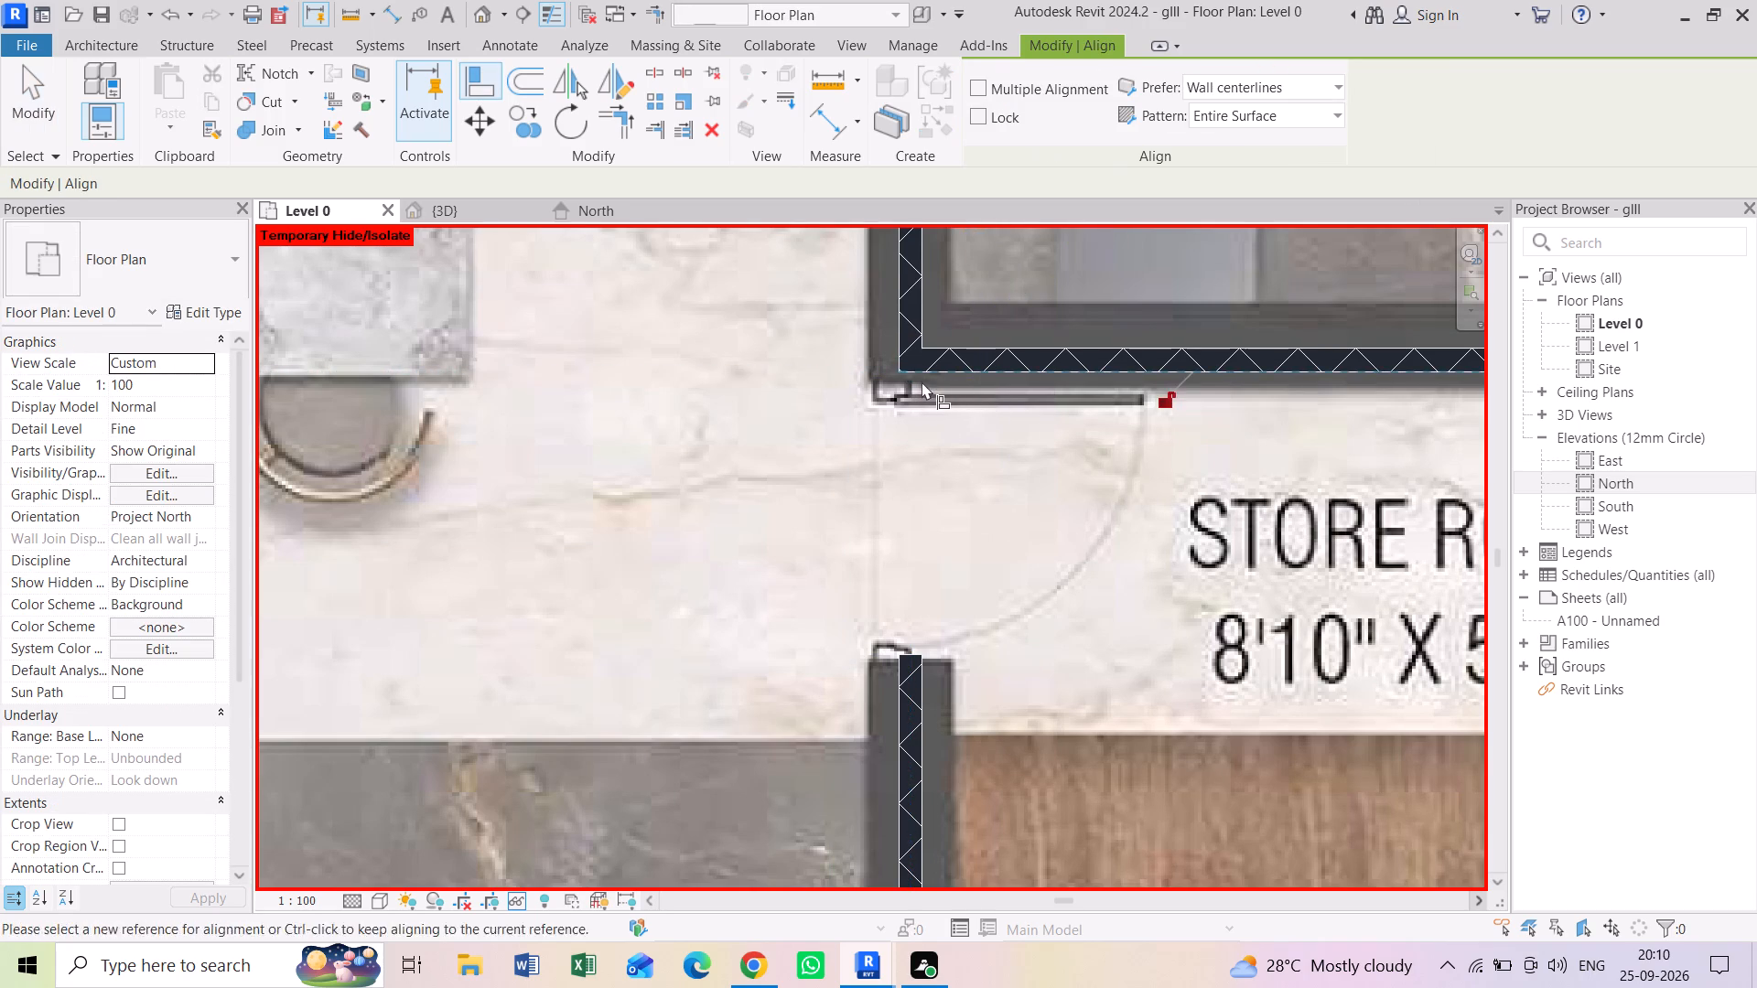
{"action": "key", "text": "Escape"}
{"action": "key", "text": "Escape"}
{"action": "key", "text": "Escape"}
{"action": "scroll", "coordinate": [932, 442], "scroll_direction": "down", "scroll_amount": 5}
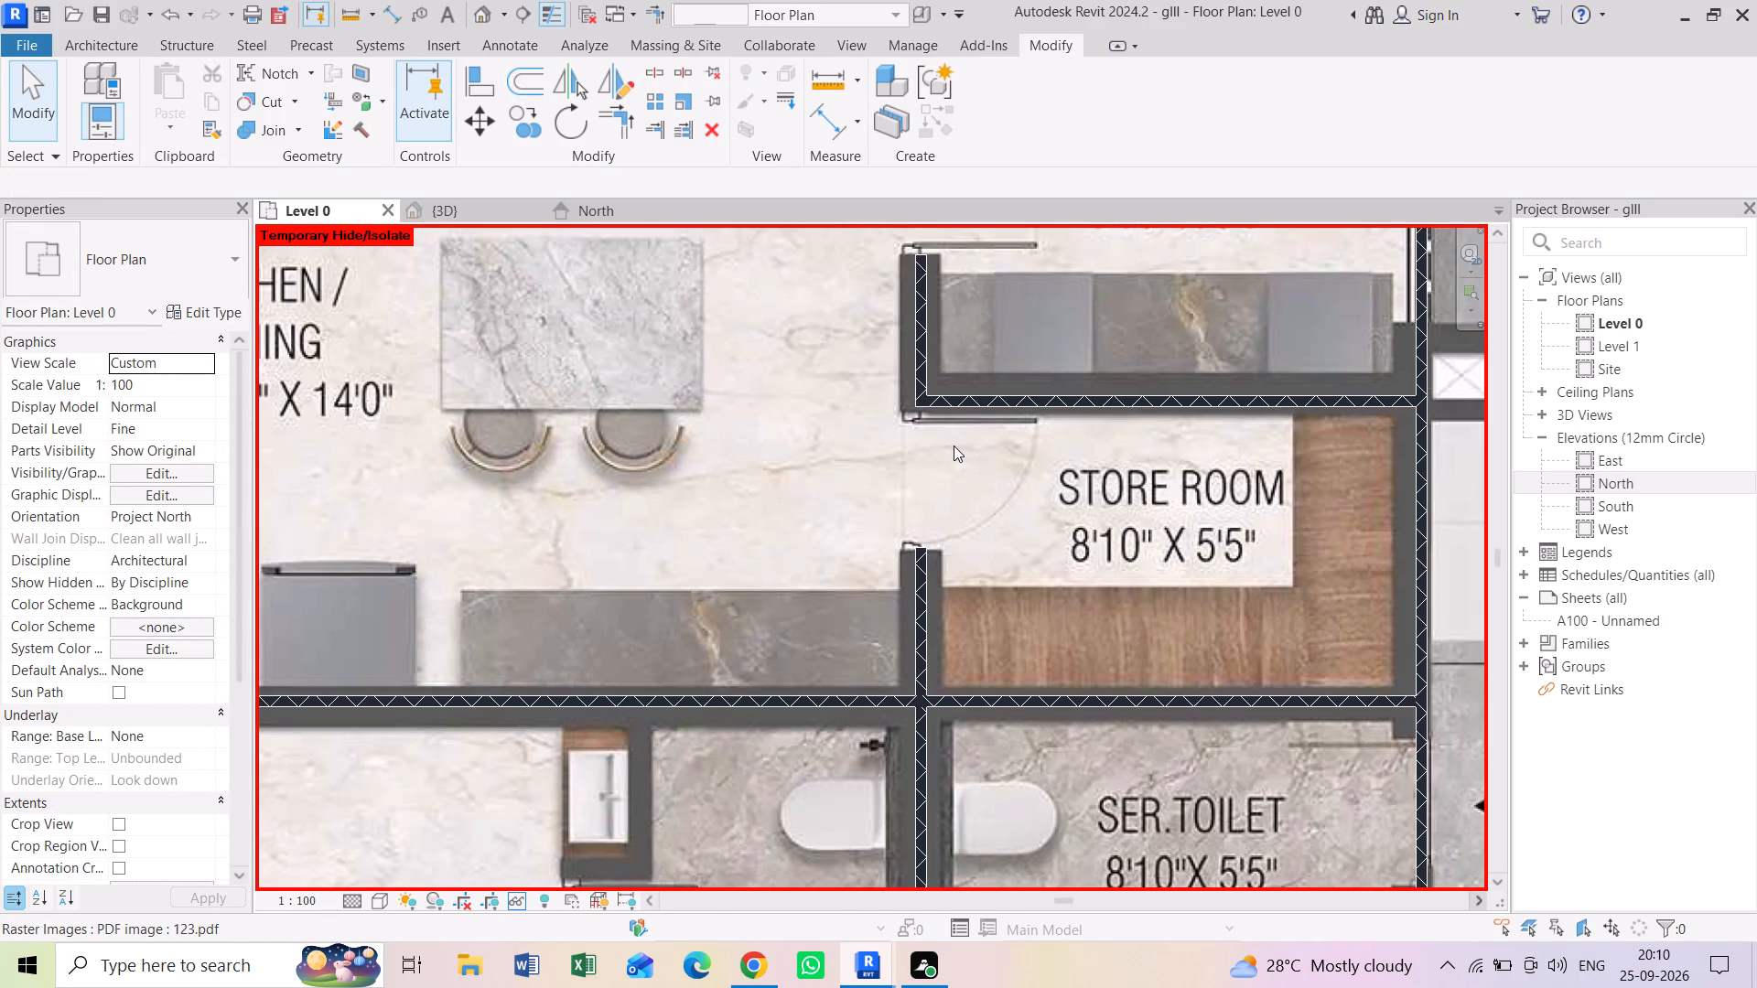
Examine the modelled walls against the plan image, from the kitchen/dining, living room and deck side across the ground floor to Bedroom-1.
{"action": "scroll", "coordinate": [764, 442], "scroll_direction": "down", "scroll_amount": 5}
{"action": "middle_click_drag", "start_coordinate": [761, 278], "coordinate": [788, 401]}
{"action": "key", "text": "Escape"}
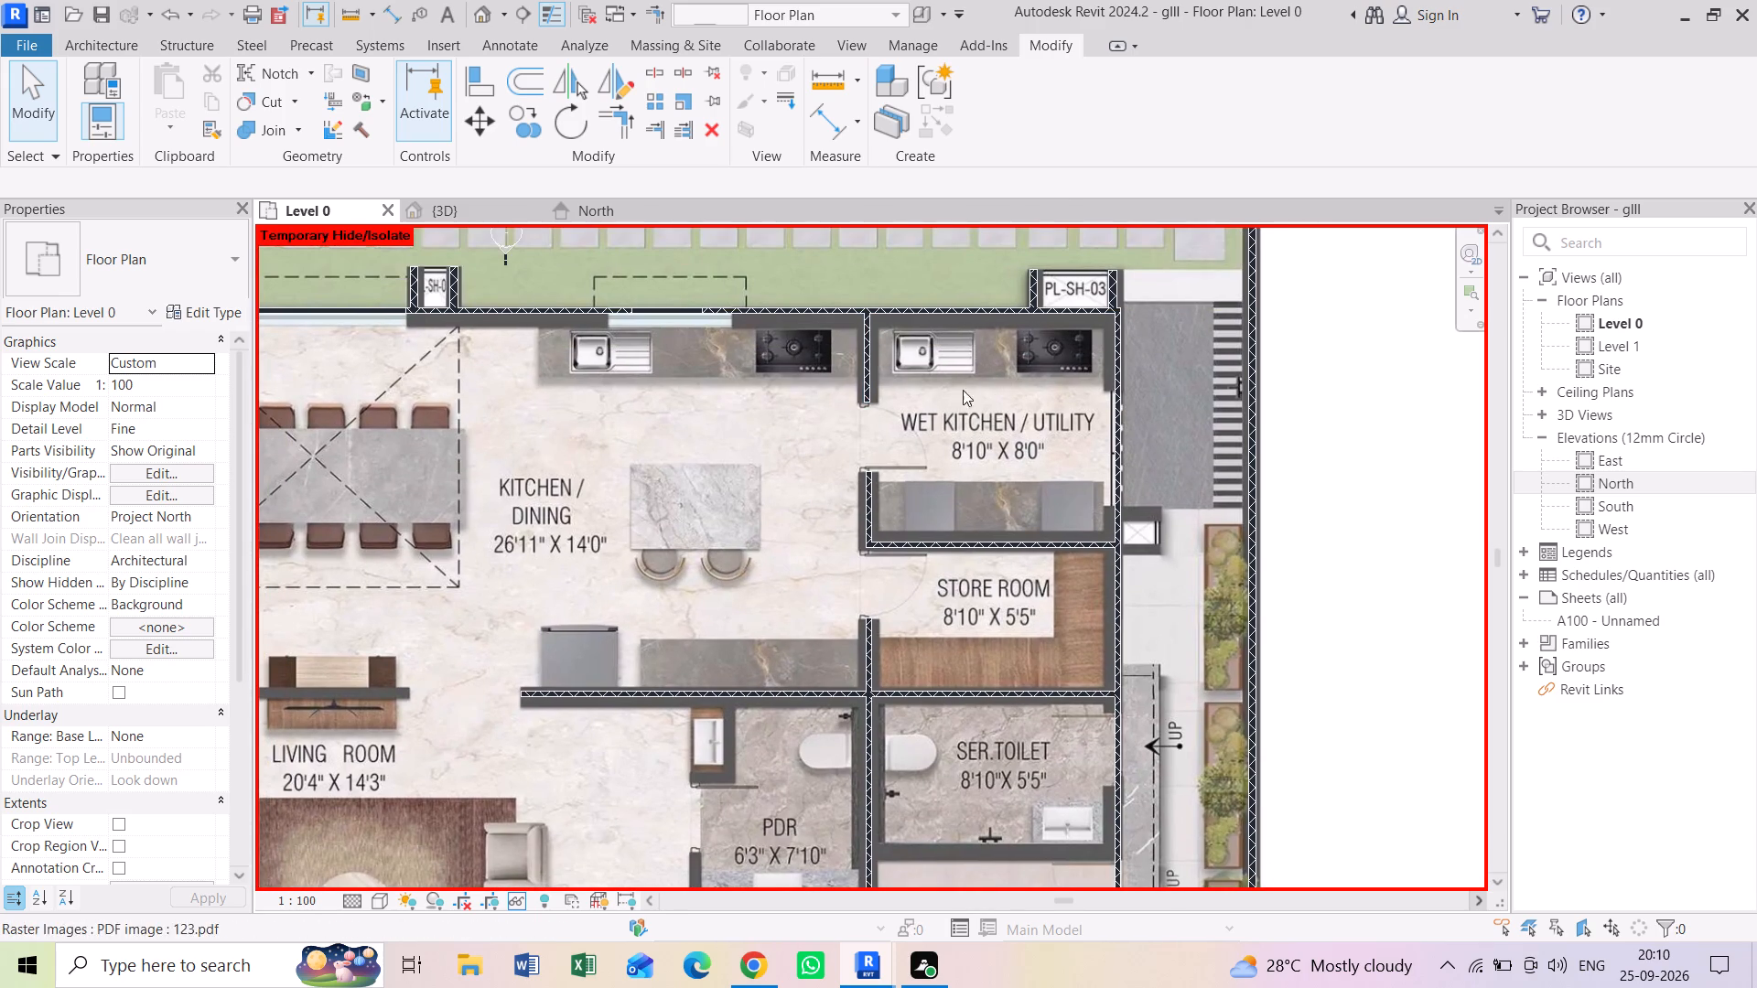
{"action": "key", "text": "Escape"}
{"action": "key", "text": "Escape"}
{"action": "middle_click_drag", "start_coordinate": [787, 549], "coordinate": [1030, 509]}
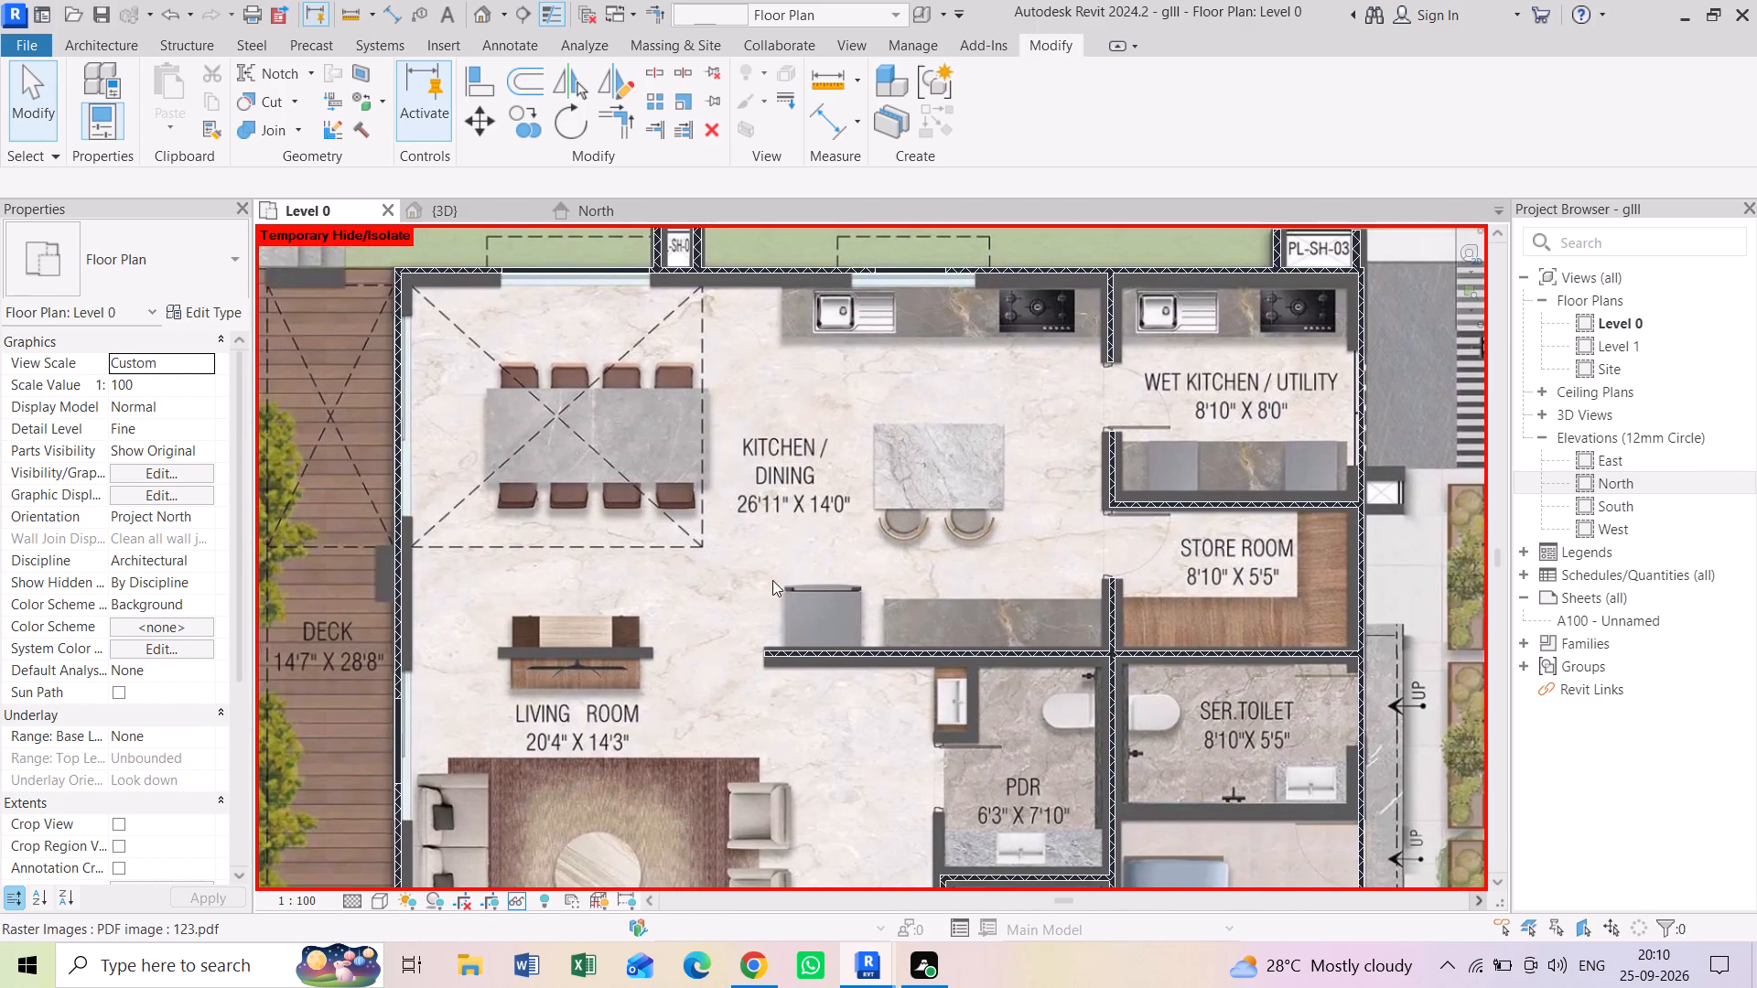
{"action": "middle_click_drag", "start_coordinate": [785, 554], "coordinate": [799, 494]}
{"action": "middle_click_drag", "start_coordinate": [472, 371], "coordinate": [495, 410]}
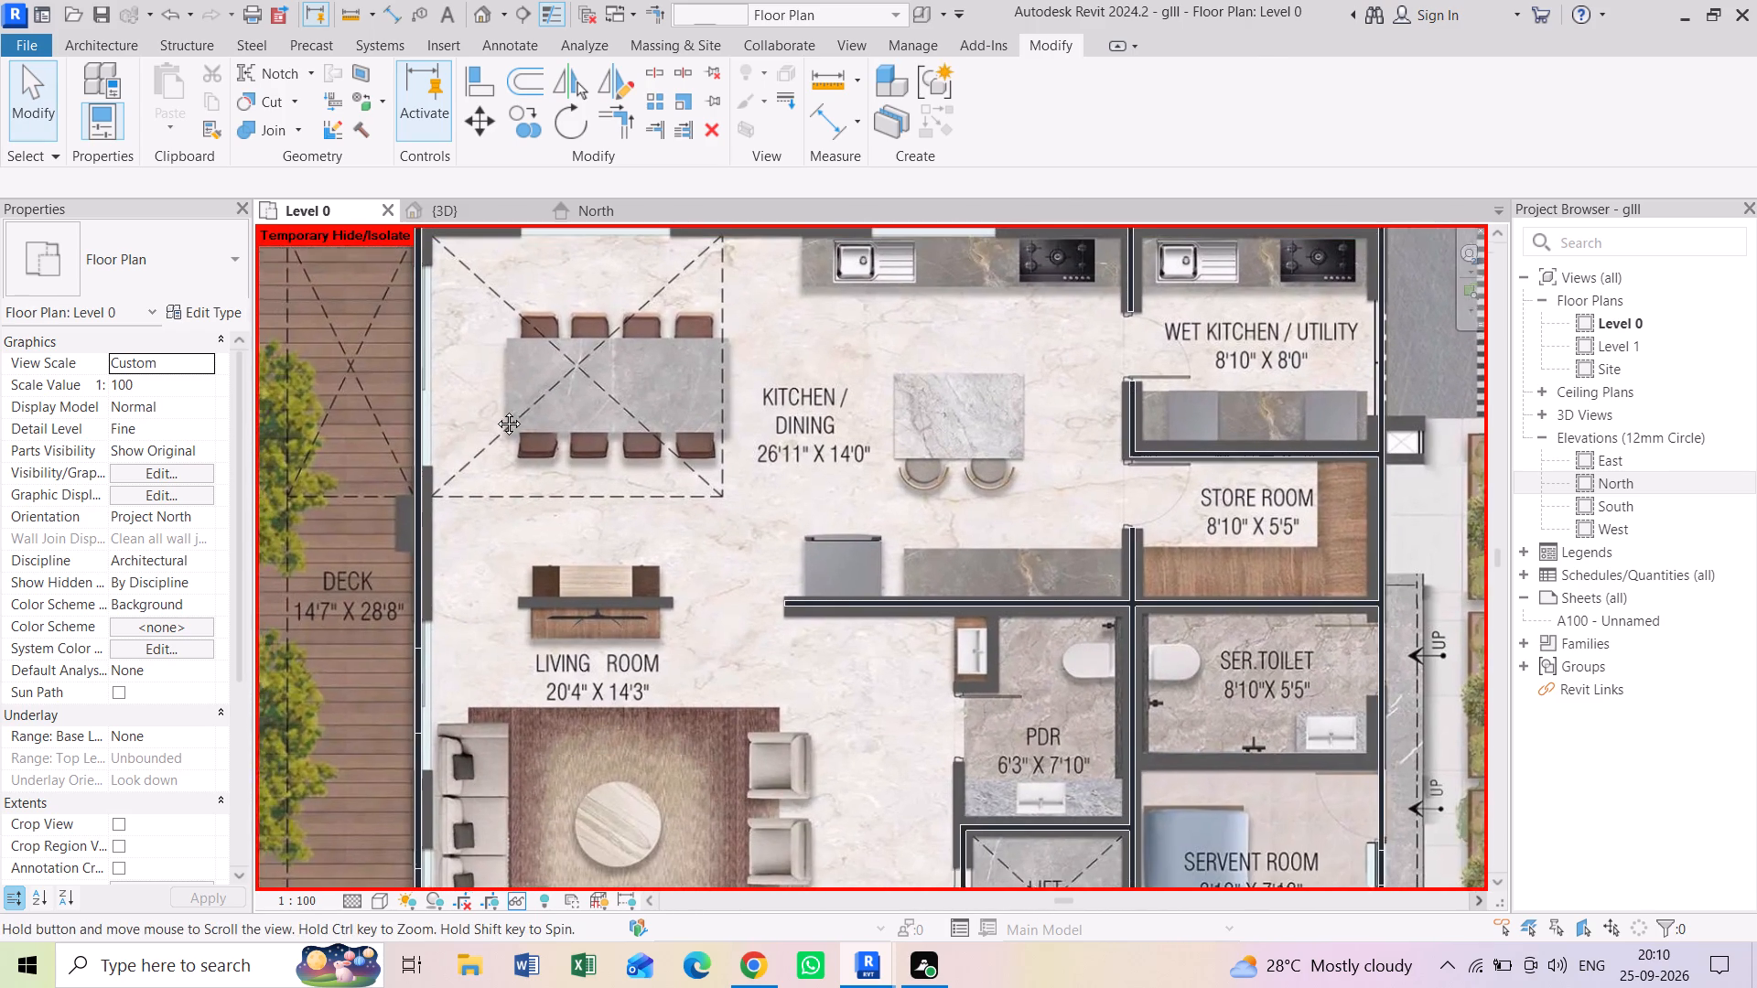
{"action": "middle_click_drag", "start_coordinate": [495, 410], "coordinate": [513, 444]}
{"action": "scroll", "coordinate": [475, 489], "scroll_direction": "up", "scroll_amount": 4}
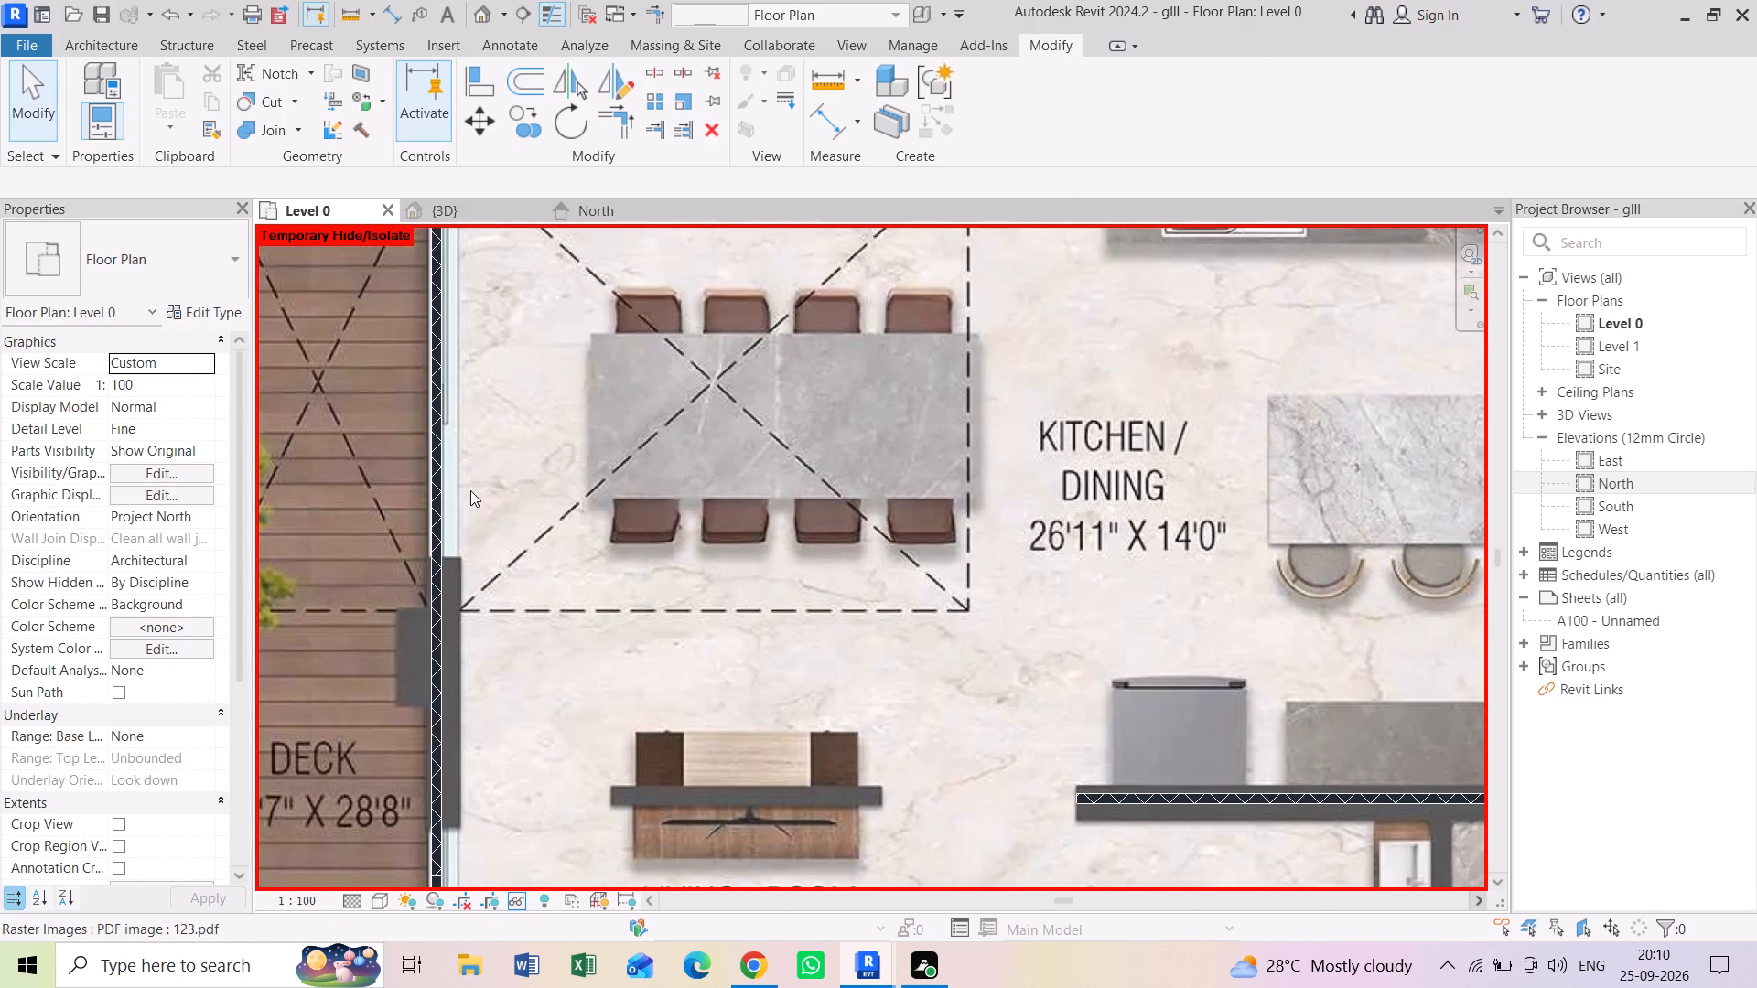
{"action": "scroll", "coordinate": [466, 492], "scroll_direction": "down", "scroll_amount": 1}
{"action": "middle_click_drag", "start_coordinate": [467, 491], "coordinate": [486, 510]}
{"action": "middle_click_drag", "start_coordinate": [442, 397], "coordinate": [457, 483]}
{"action": "scroll", "coordinate": [461, 485], "scroll_direction": "down", "scroll_amount": 2}
{"action": "middle_click_drag", "start_coordinate": [516, 561], "coordinate": [504, 395]}
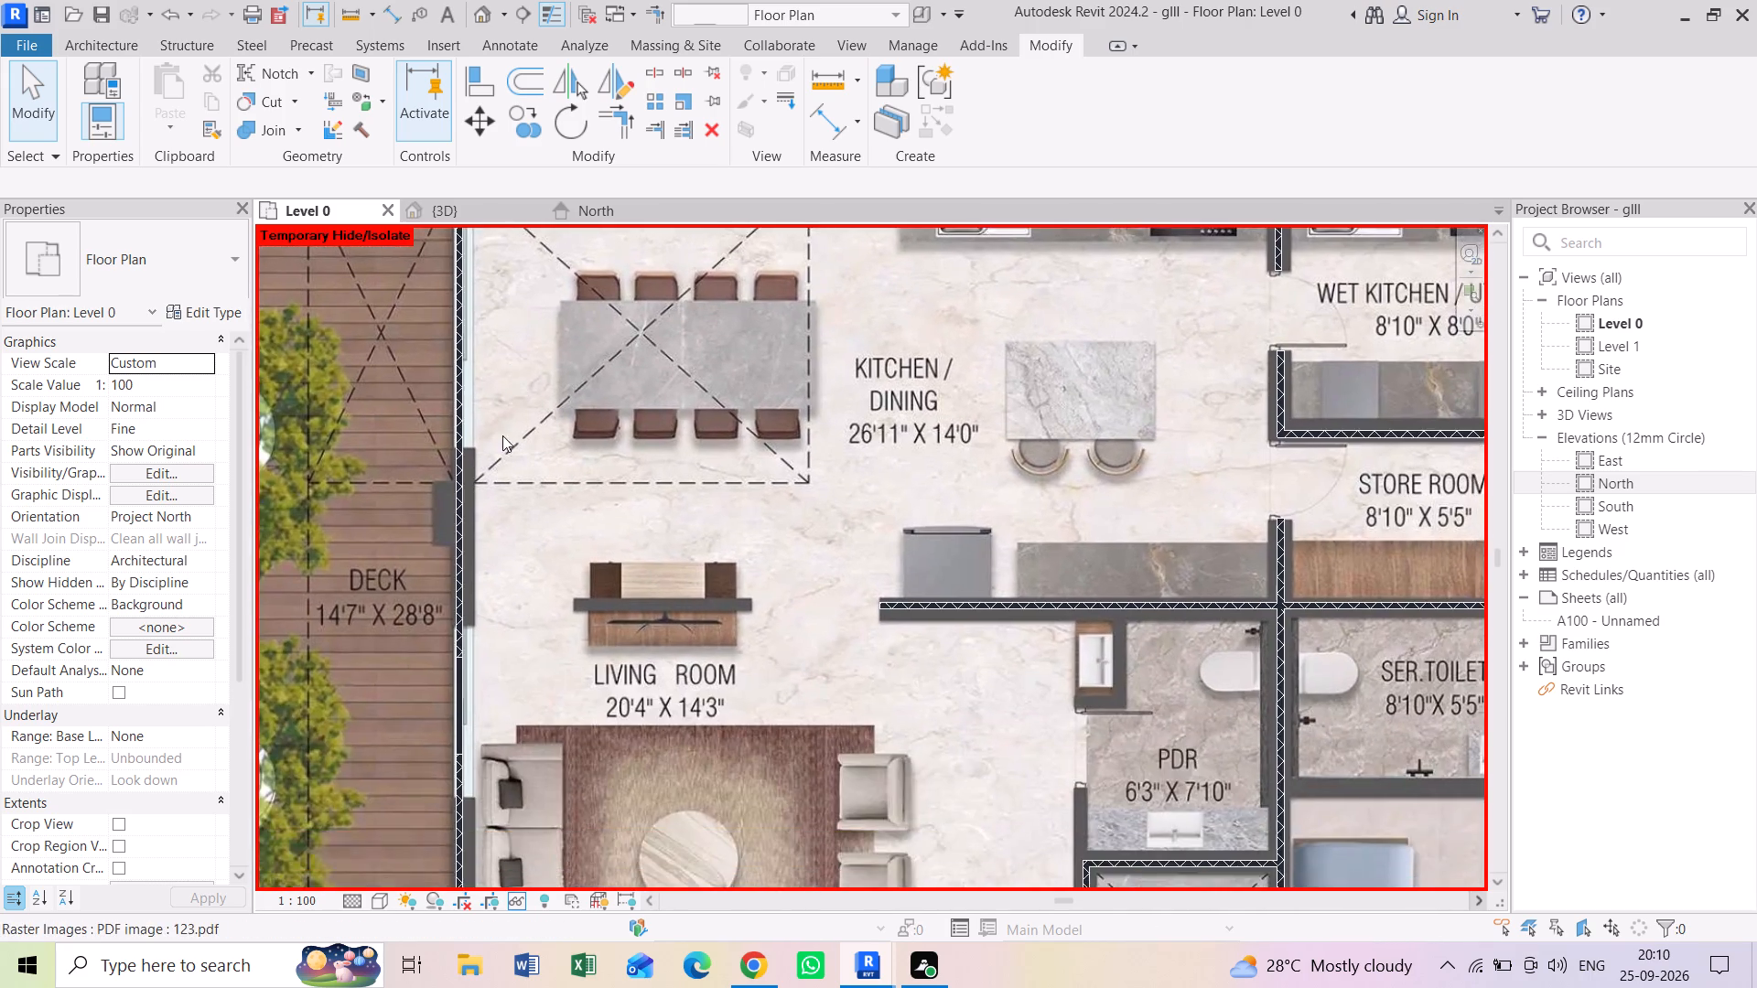
{"action": "scroll", "coordinate": [496, 472], "scroll_direction": "down", "scroll_amount": 2}
{"action": "middle_click_drag", "start_coordinate": [489, 476], "coordinate": [706, 748]}
{"action": "scroll", "coordinate": [782, 633], "scroll_direction": "down", "scroll_amount": 5}
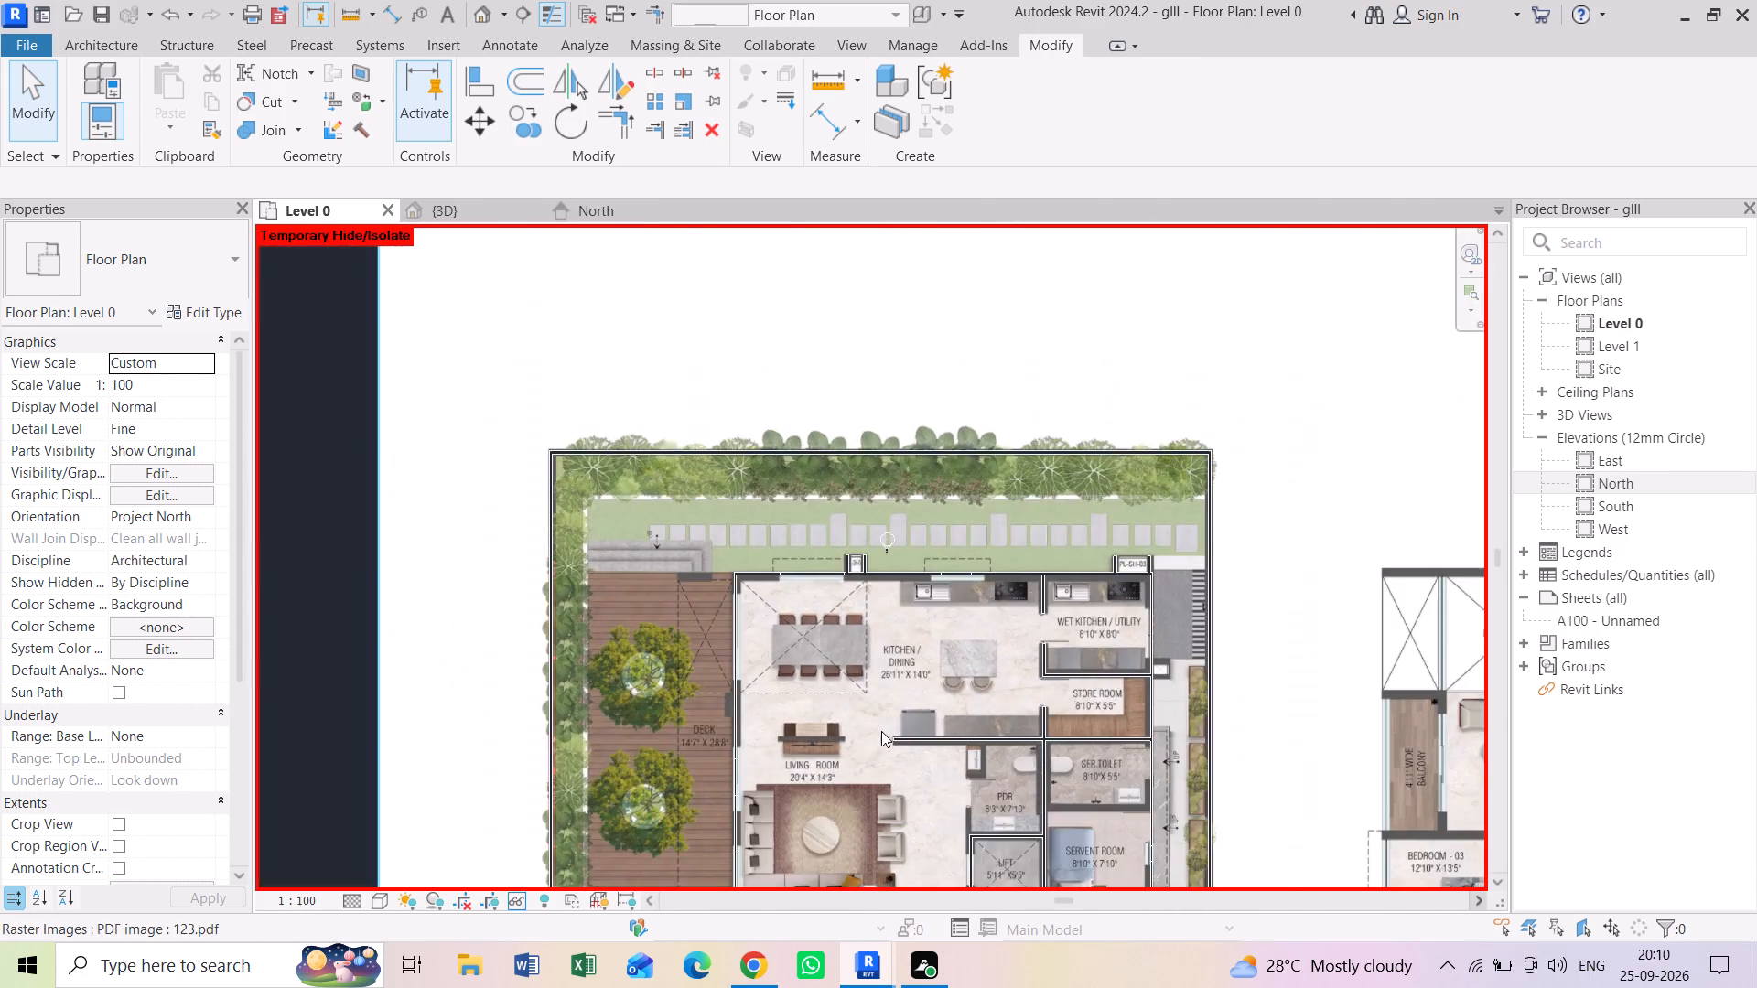
{"action": "middle_click_drag", "start_coordinate": [881, 731], "coordinate": [700, 314]}
{"action": "middle_click_drag", "start_coordinate": [784, 507], "coordinate": [768, 452]}
{"action": "scroll", "coordinate": [1059, 714], "scroll_direction": "up", "scroll_amount": 4}
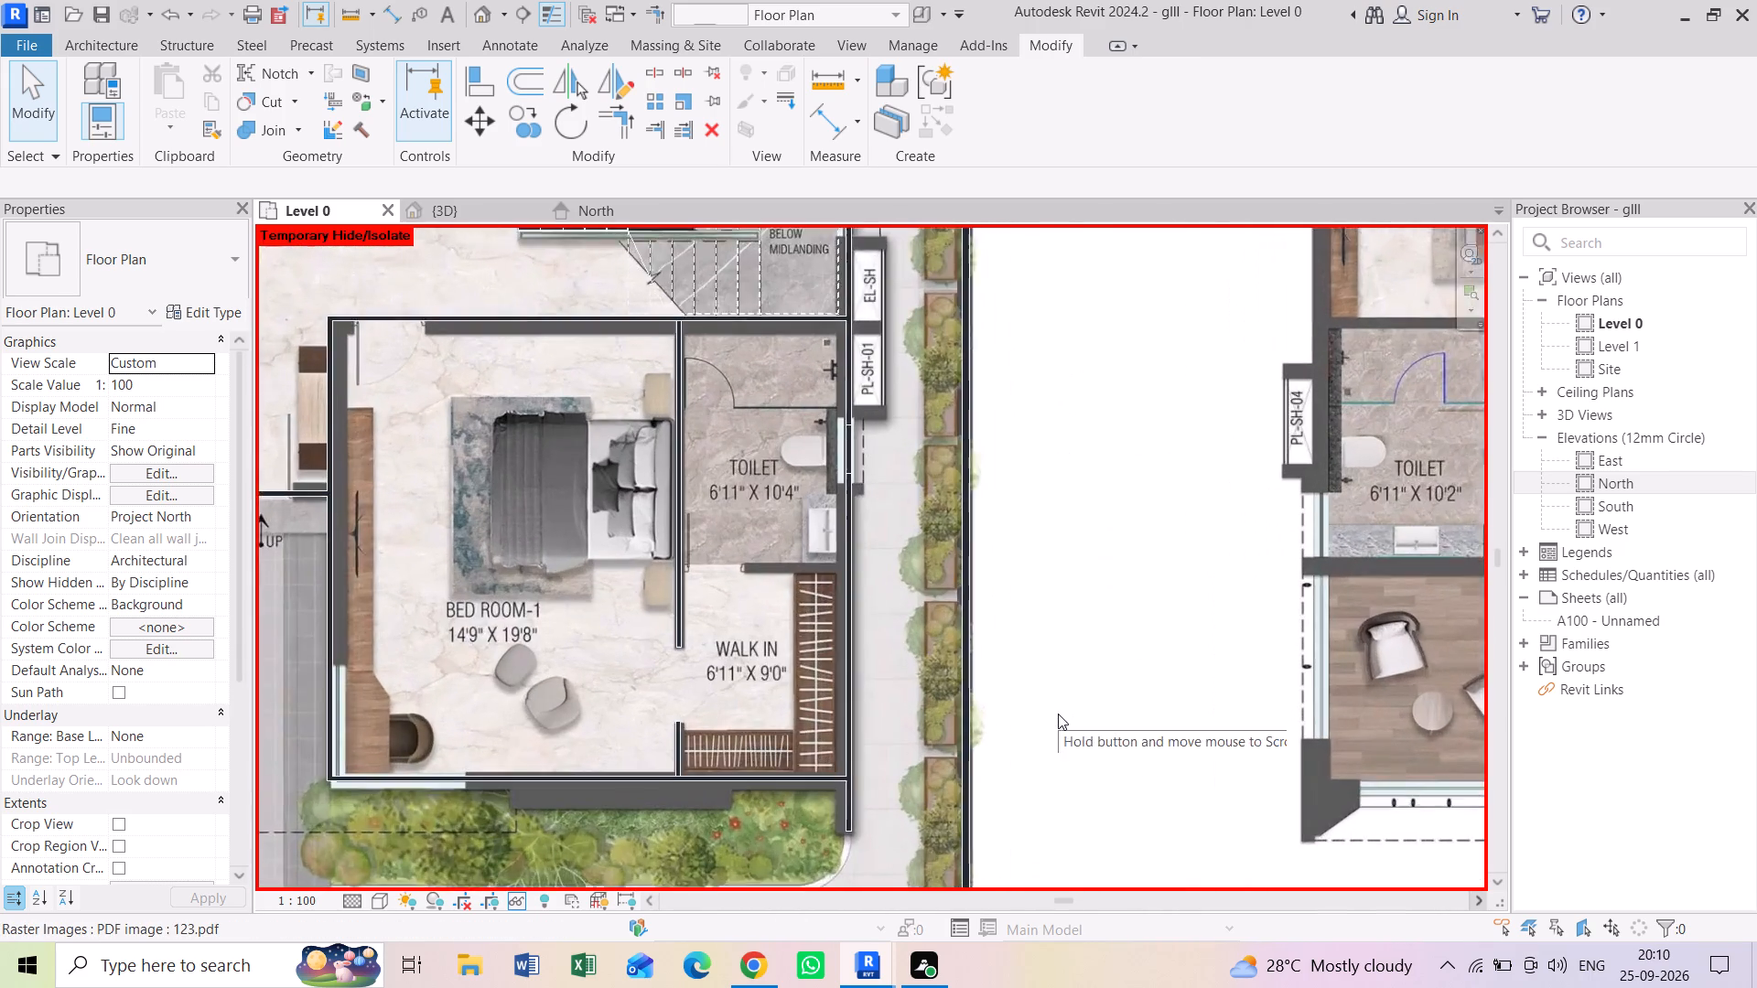
{"action": "scroll", "coordinate": [1058, 714], "scroll_direction": "up", "scroll_amount": 3}
{"action": "scroll", "coordinate": [942, 595], "scroll_direction": "up", "scroll_amount": 4}
{"action": "scroll", "coordinate": [941, 595], "scroll_direction": "down", "scroll_amount": 11}
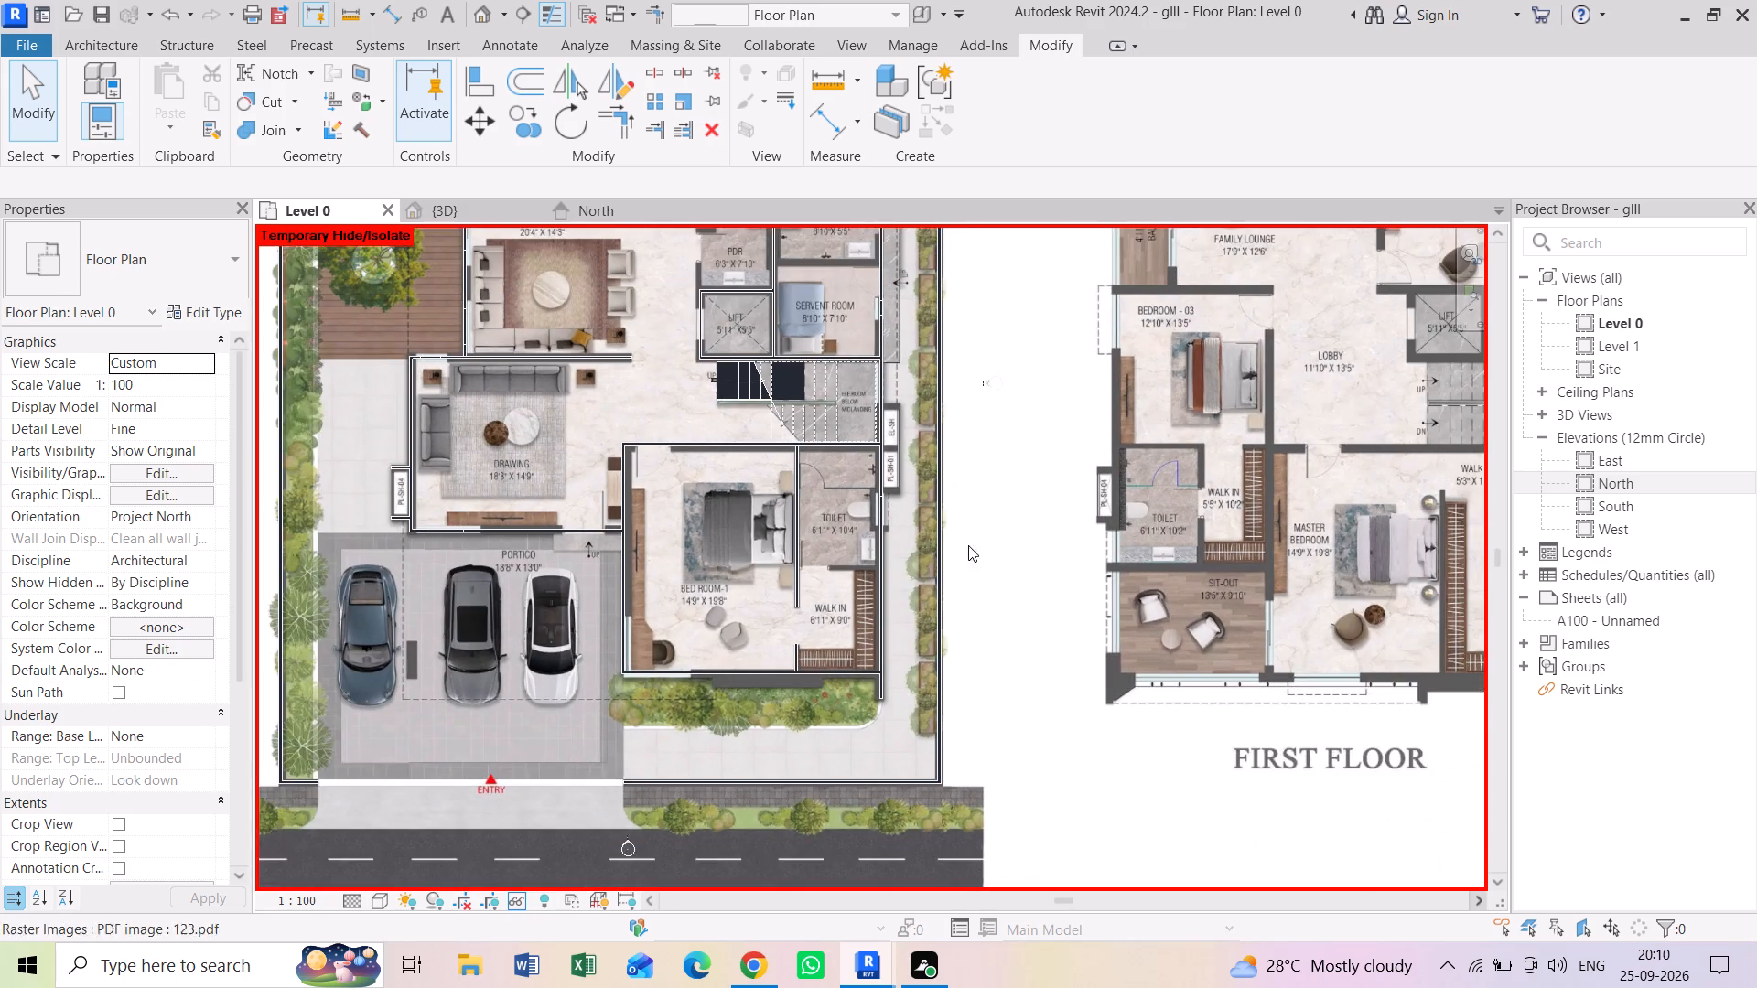
{"action": "middle_click_drag", "start_coordinate": [968, 545], "coordinate": [898, 585]}
{"action": "scroll", "coordinate": [896, 585], "scroll_direction": "down", "scroll_amount": 4}
{"action": "middle_click_drag", "start_coordinate": [857, 496], "coordinate": [854, 542]}
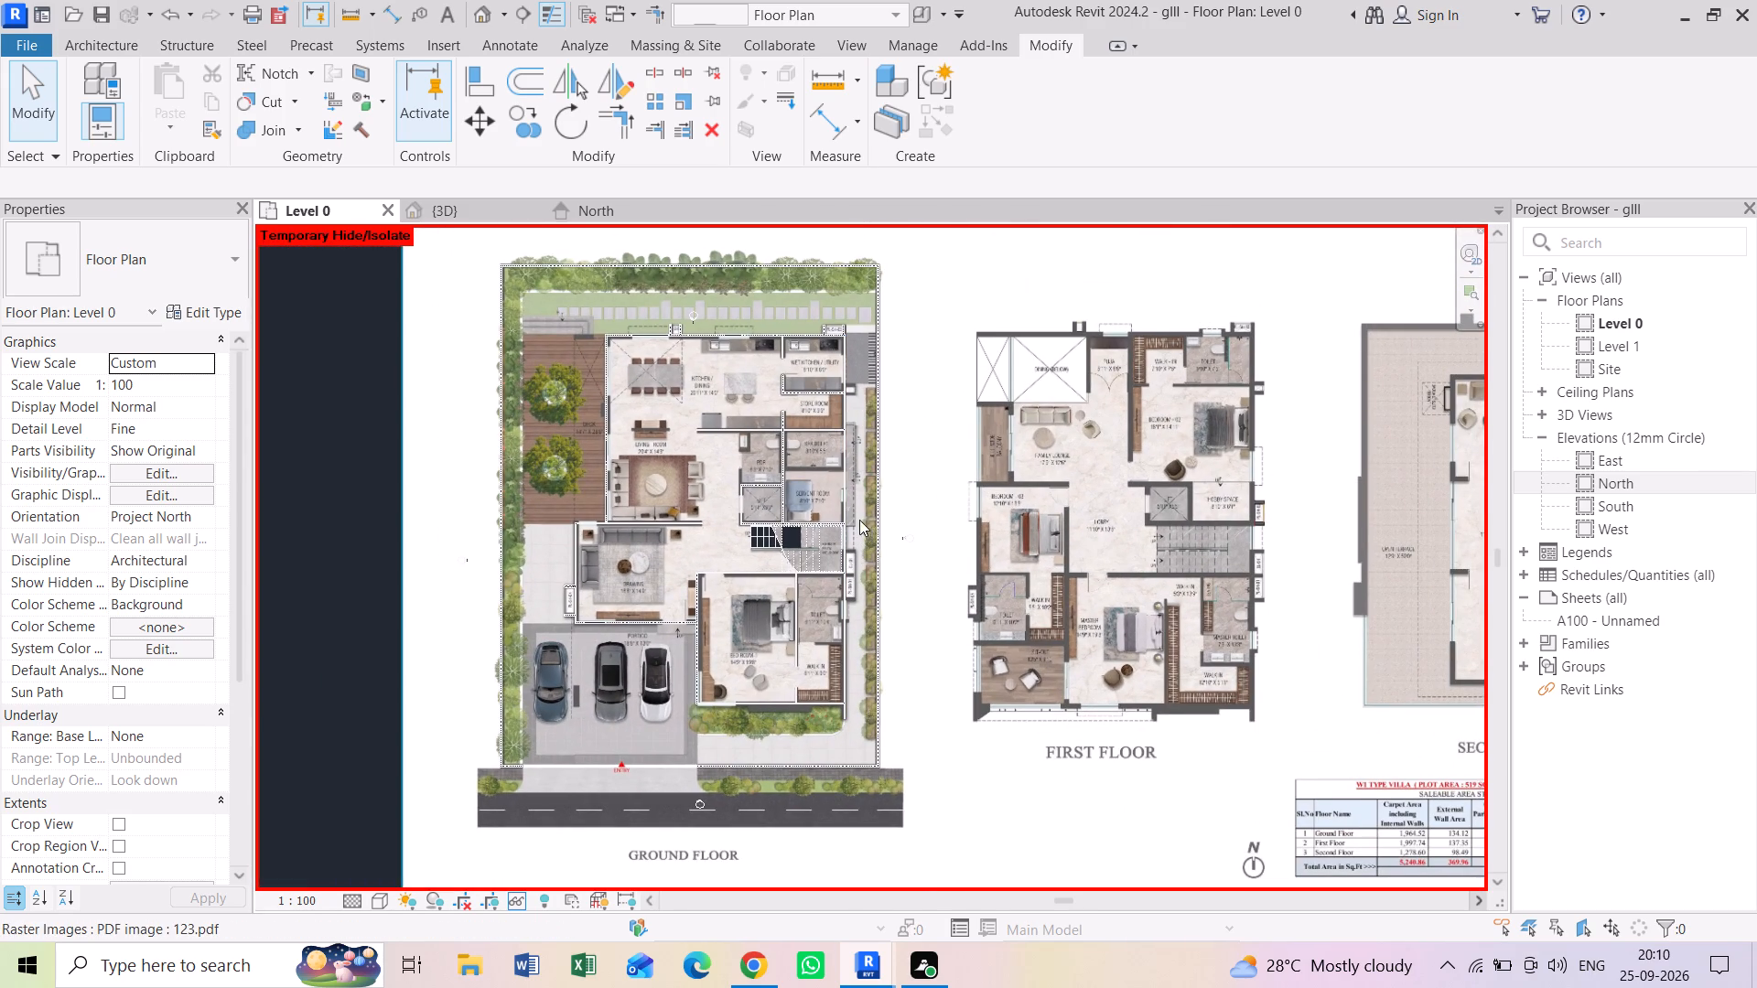
{"action": "middle_click_drag", "start_coordinate": [802, 616], "coordinate": [845, 443]}
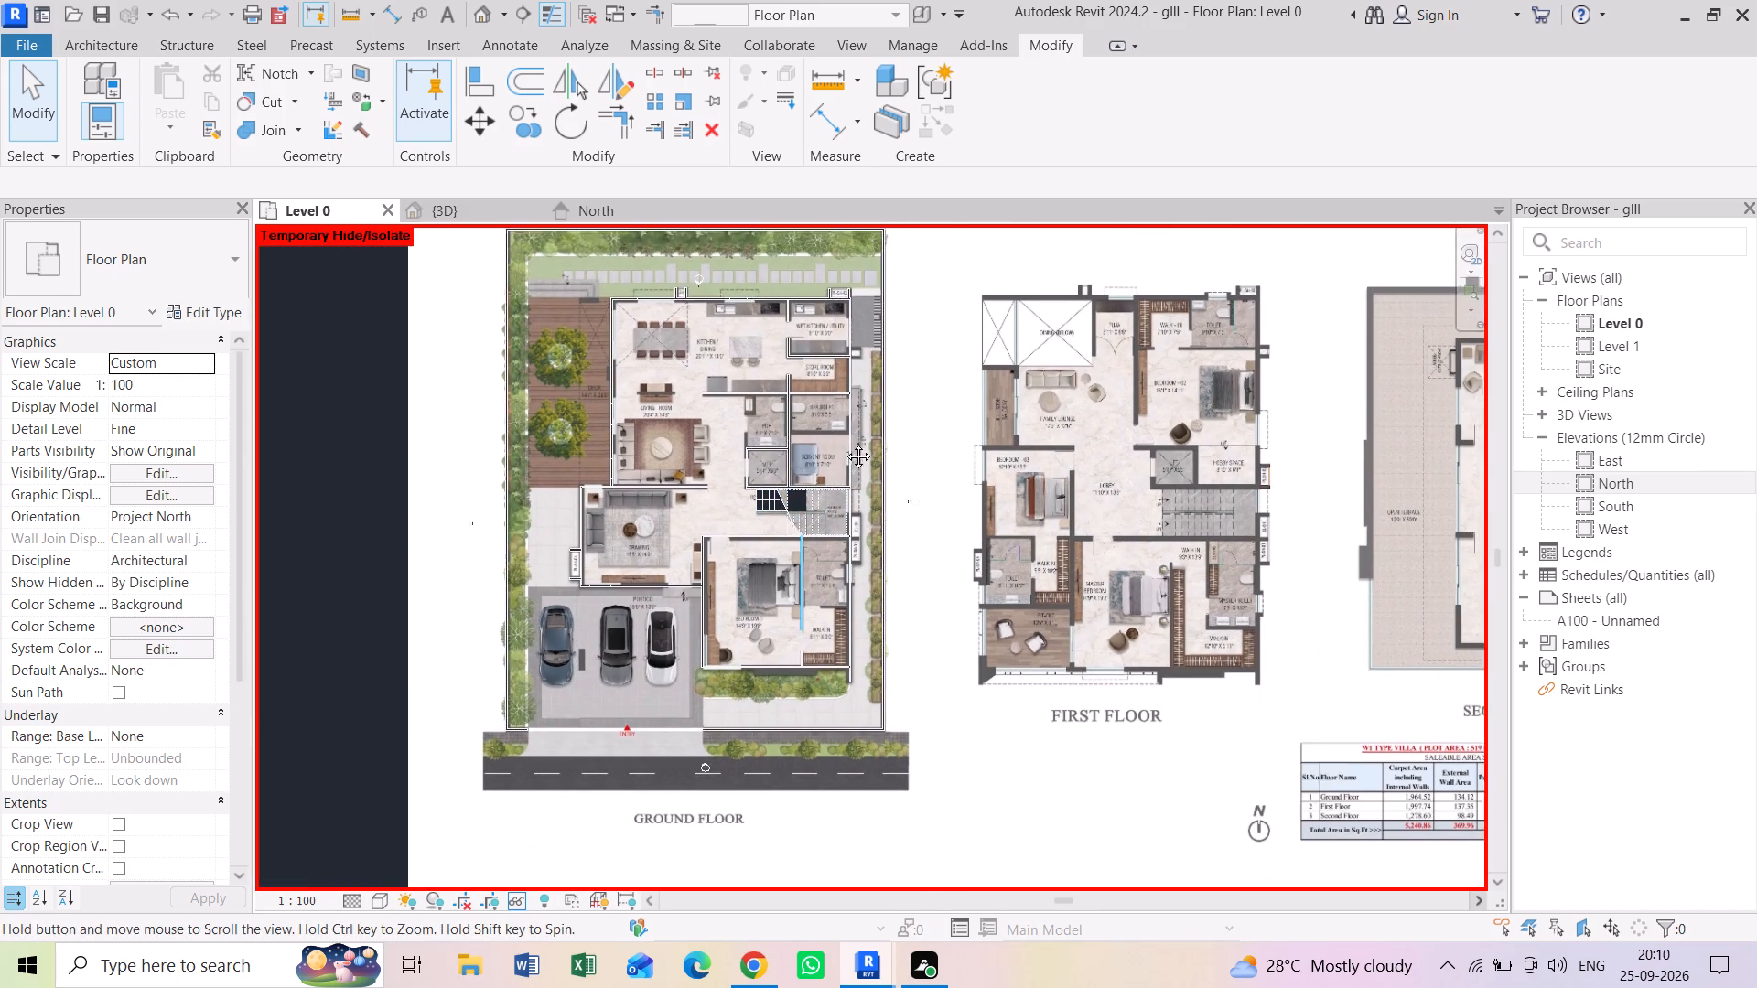
{"action": "middle_click_drag", "start_coordinate": [845, 443], "coordinate": [850, 414]}
Place a 16" x 24" Instance - Opening in each of the two Bedroom-1 outer walls, near the corner between portico and planting bed.
{"action": "scroll", "coordinate": [847, 543], "scroll_direction": "up", "scroll_amount": 9}
{"action": "scroll", "coordinate": [997, 421], "scroll_direction": "up", "scroll_amount": 1}
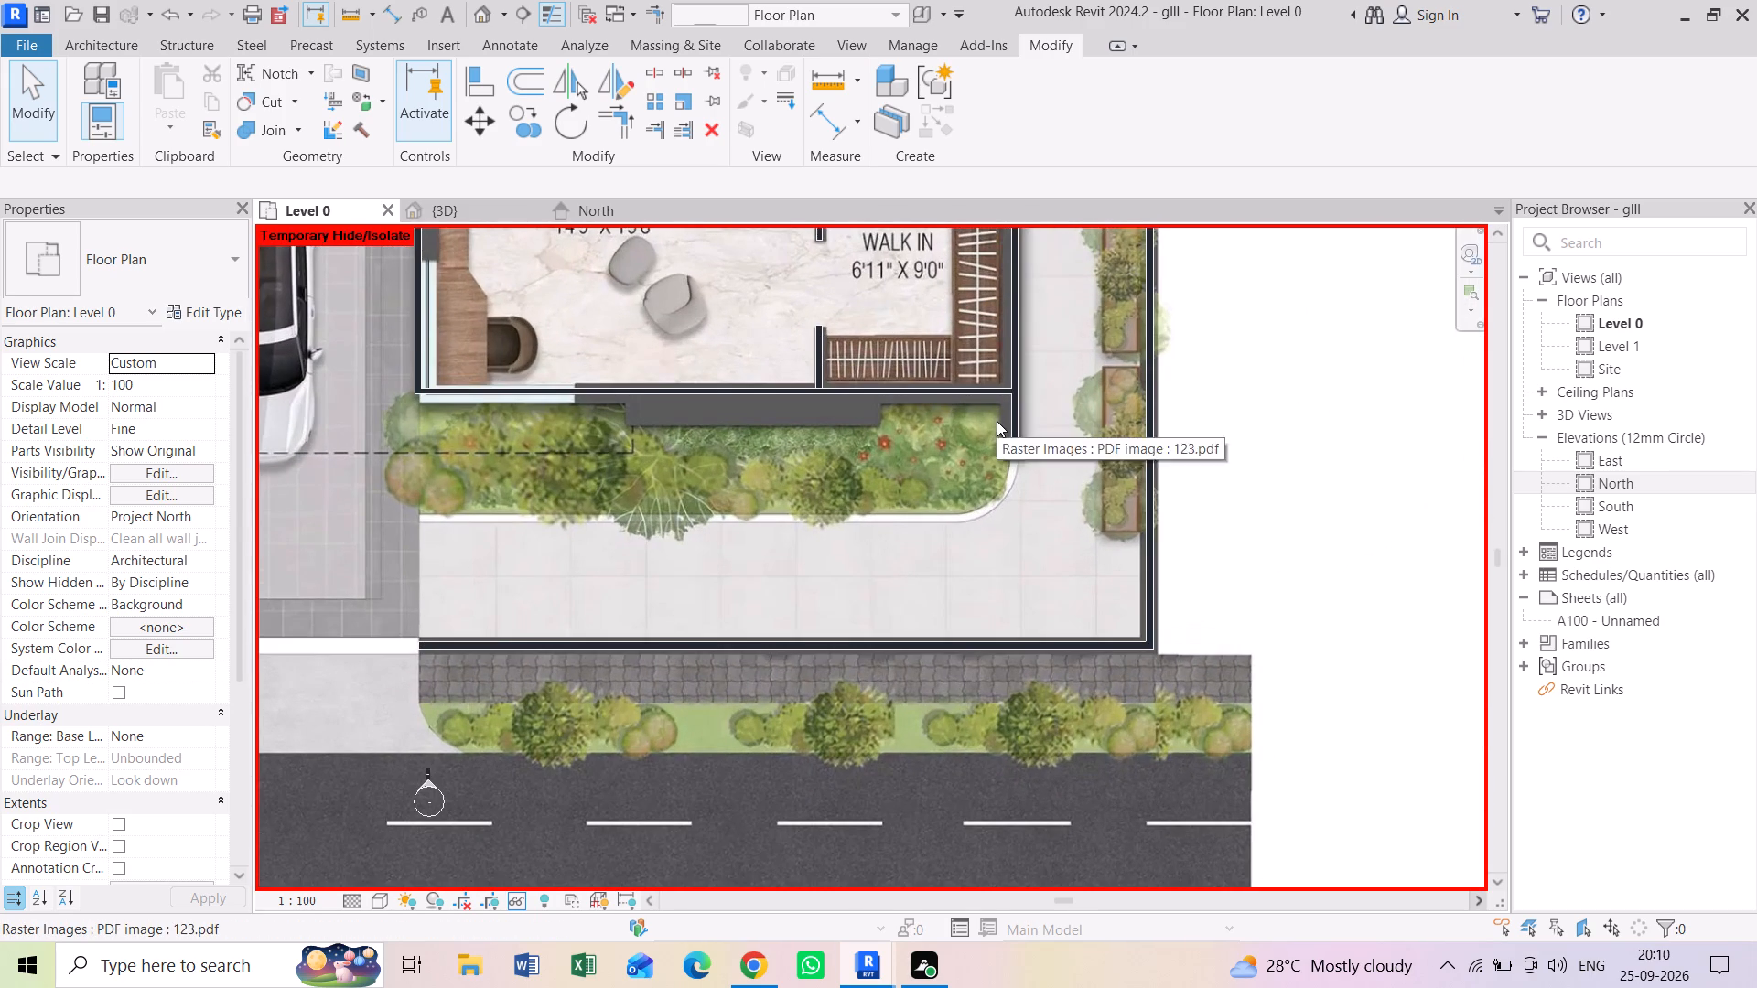
{"action": "scroll", "coordinate": [498, 377], "scroll_direction": "up", "scroll_amount": 6}
{"action": "middle_click_drag", "start_coordinate": [432, 377], "coordinate": [648, 641]}
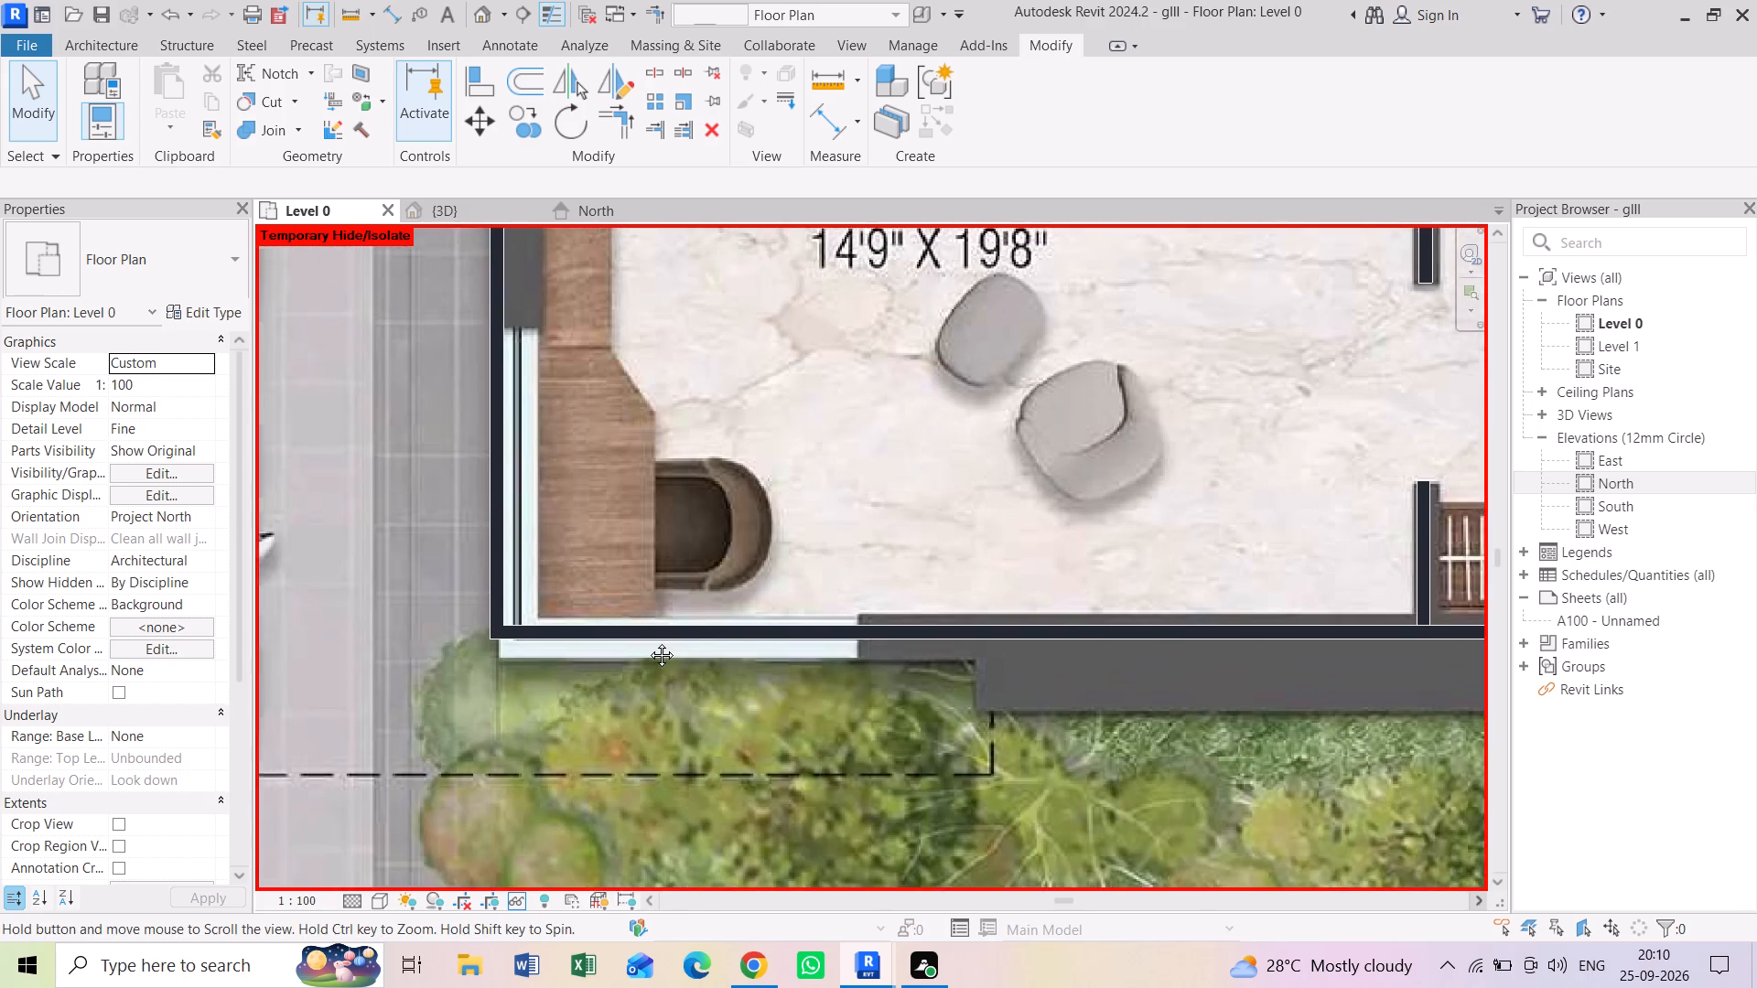
{"action": "middle_click_drag", "start_coordinate": [648, 641], "coordinate": [657, 656]}
{"action": "scroll", "coordinate": [598, 650], "scroll_direction": "up", "scroll_amount": 1}
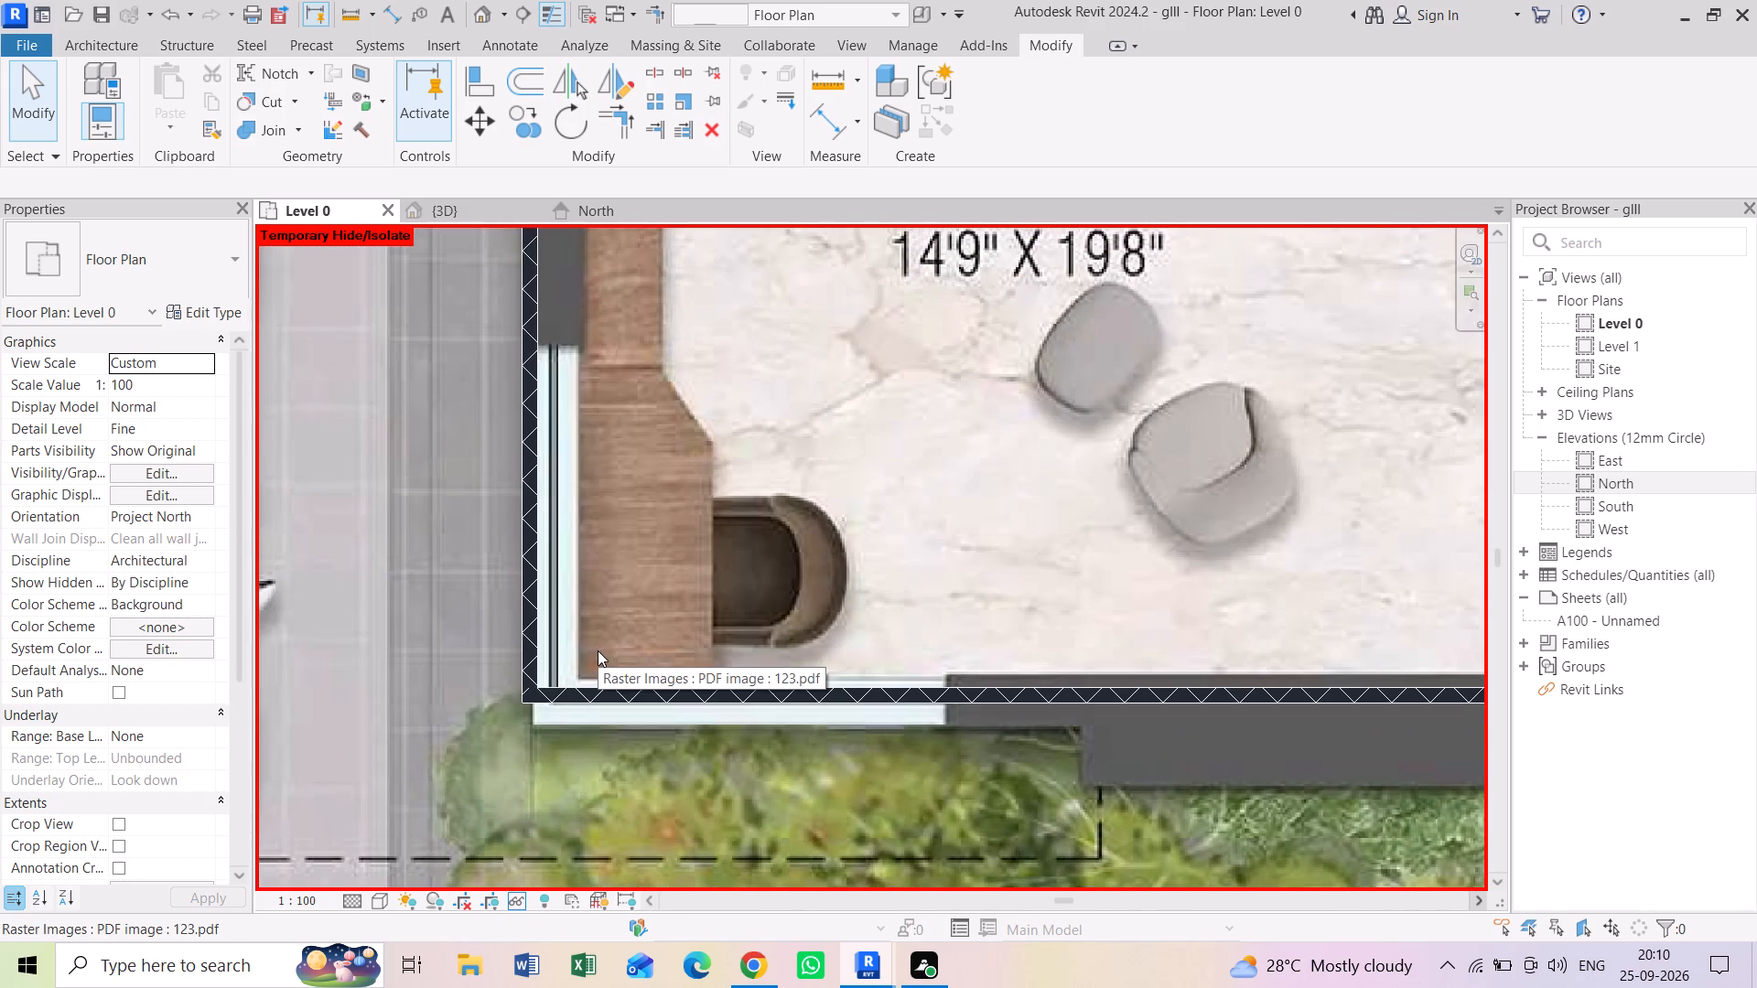
{"action": "key", "text": "Escape"}
{"action": "key", "text": "Escape"}
{"action": "key", "text": "Escape"}
{"action": "key", "text": "Escape"}
{"action": "key", "text": "Escape"}
{"action": "key", "text": "Escape"}
{"action": "key", "text": "Escape"}
{"action": "key", "text": "Escape"}
{"action": "key", "text": "Escape"}
{"action": "key", "text": "Escape"}
{"action": "key", "text": "Escape"}
{"action": "key", "text": "Escape"}
{"action": "key", "text": "Escape"}
{"action": "key", "text": "Escape"}
{"action": "key", "text": "Escape"}
{"action": "key", "text": "Escape"}
{"action": "key", "text": "Escape"}
{"action": "key", "text": "Escape"}
{"action": "key", "text": "Escape"}
{"action": "key", "text": "Escape"}
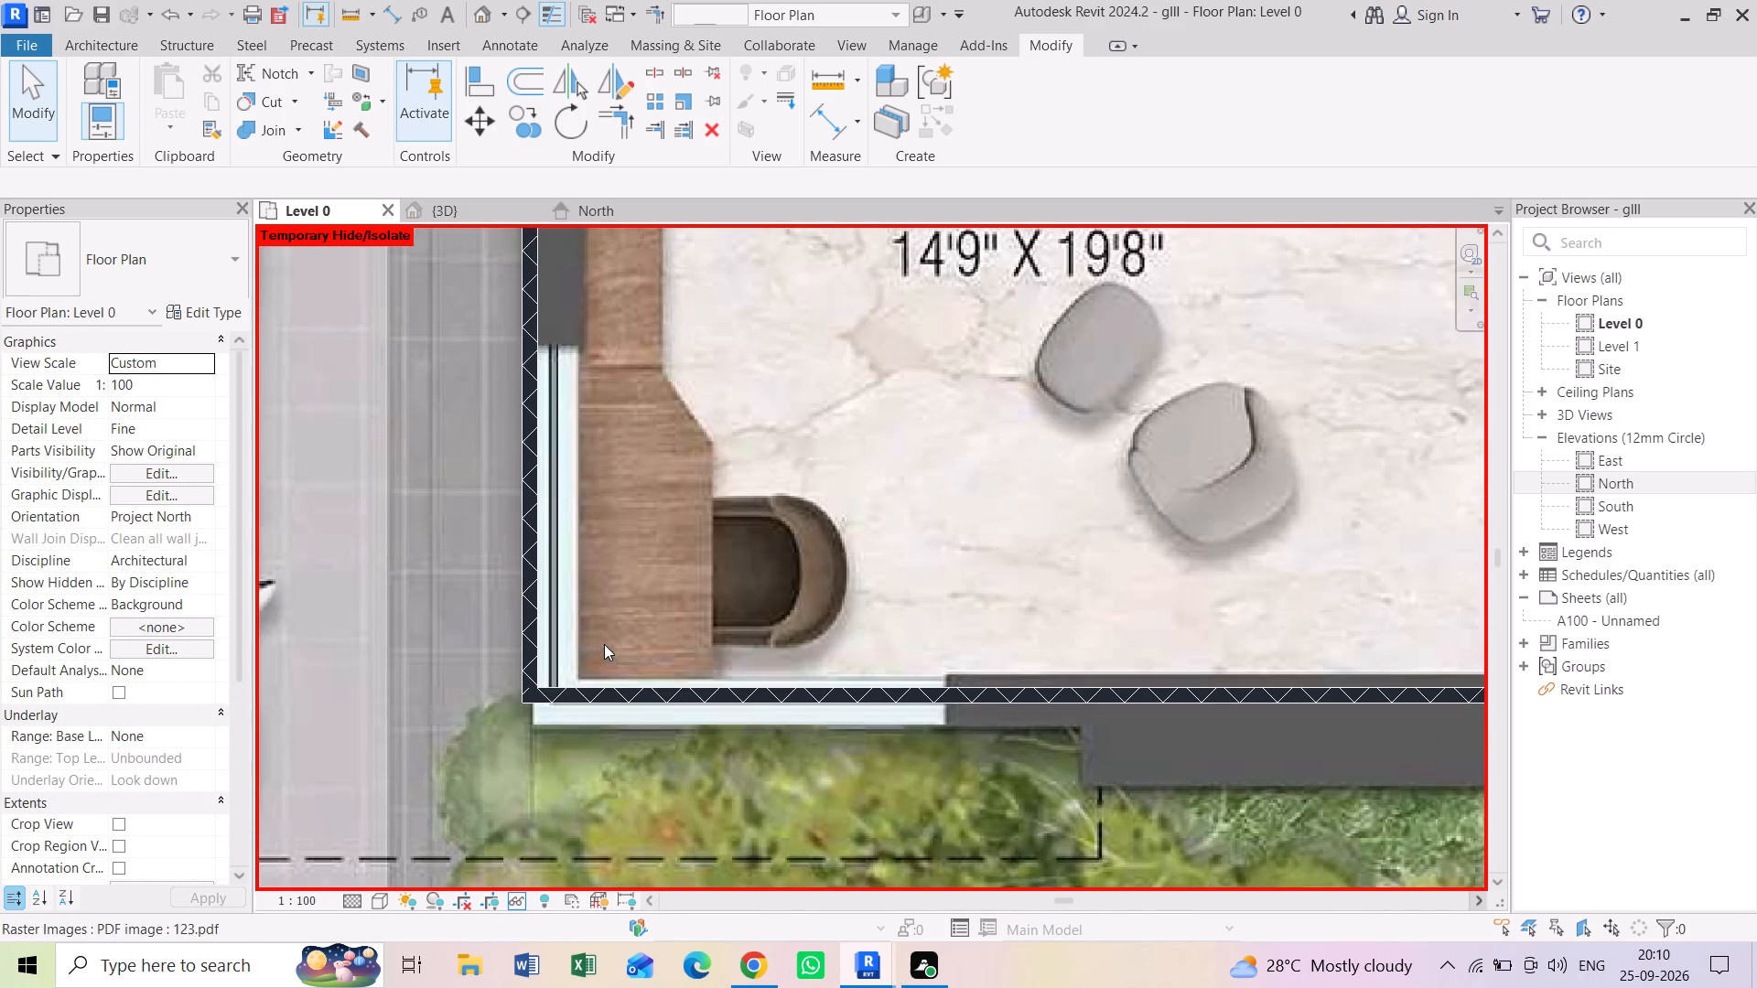
{"action": "type", "text": "cm"}
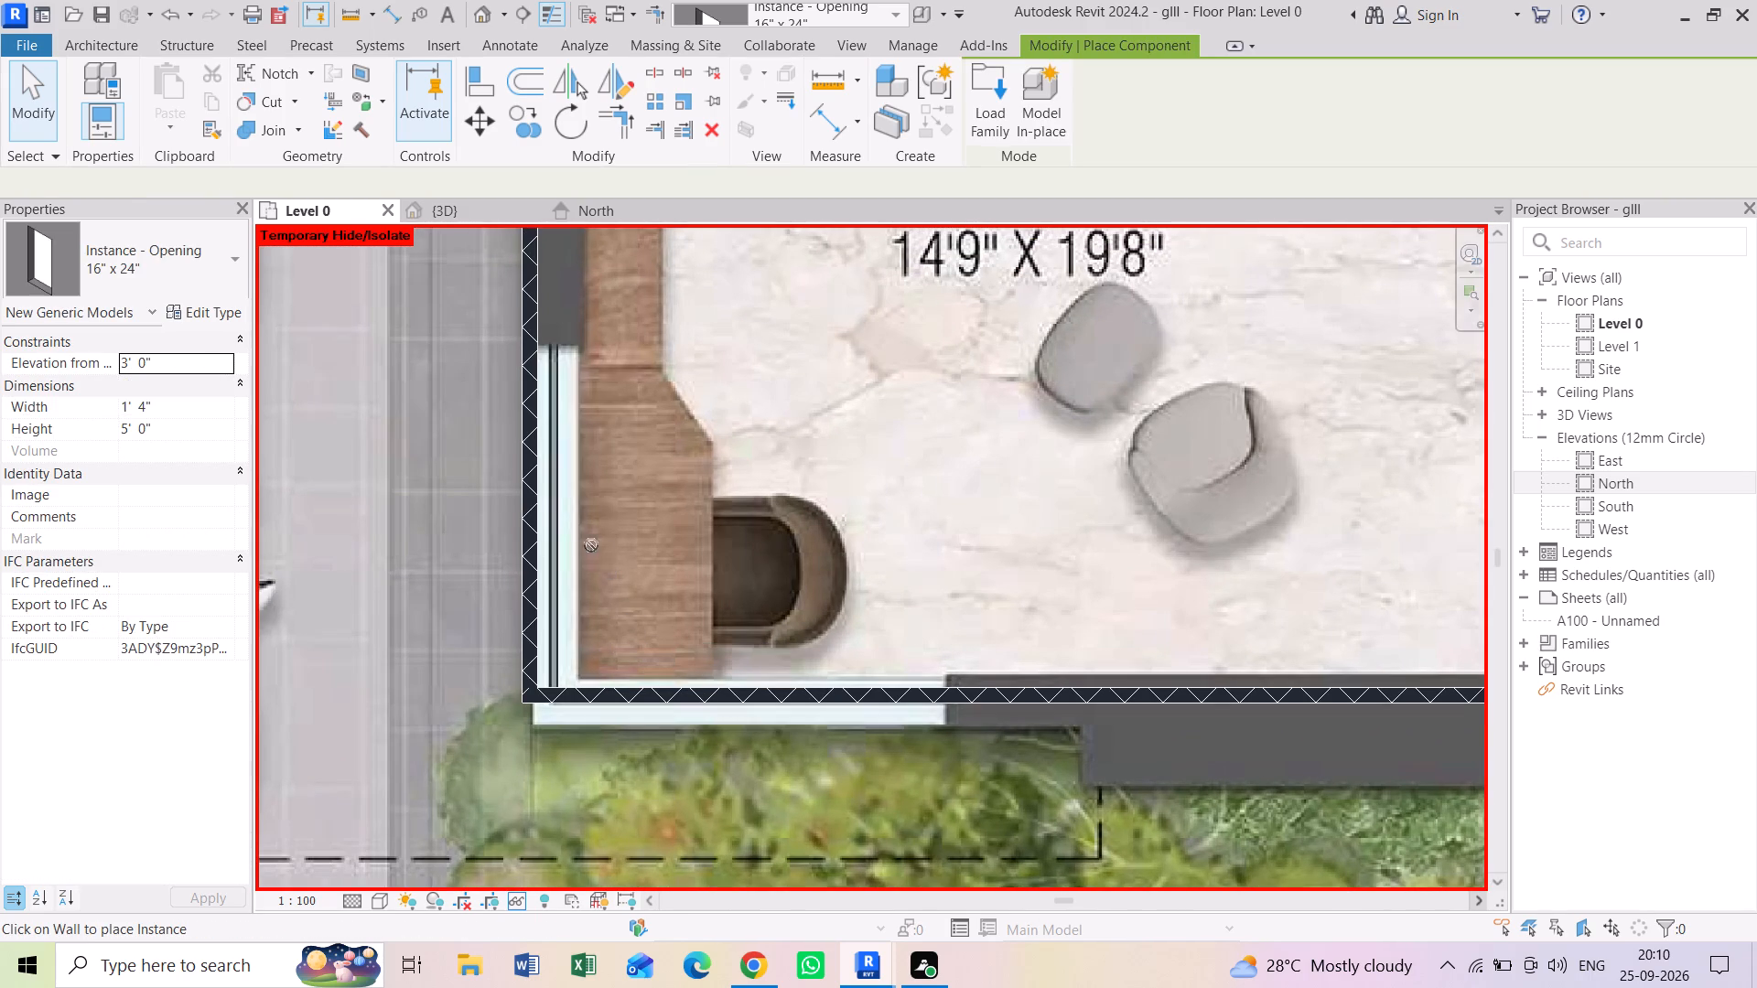
{"action": "left_click", "coordinate": [535, 497]}
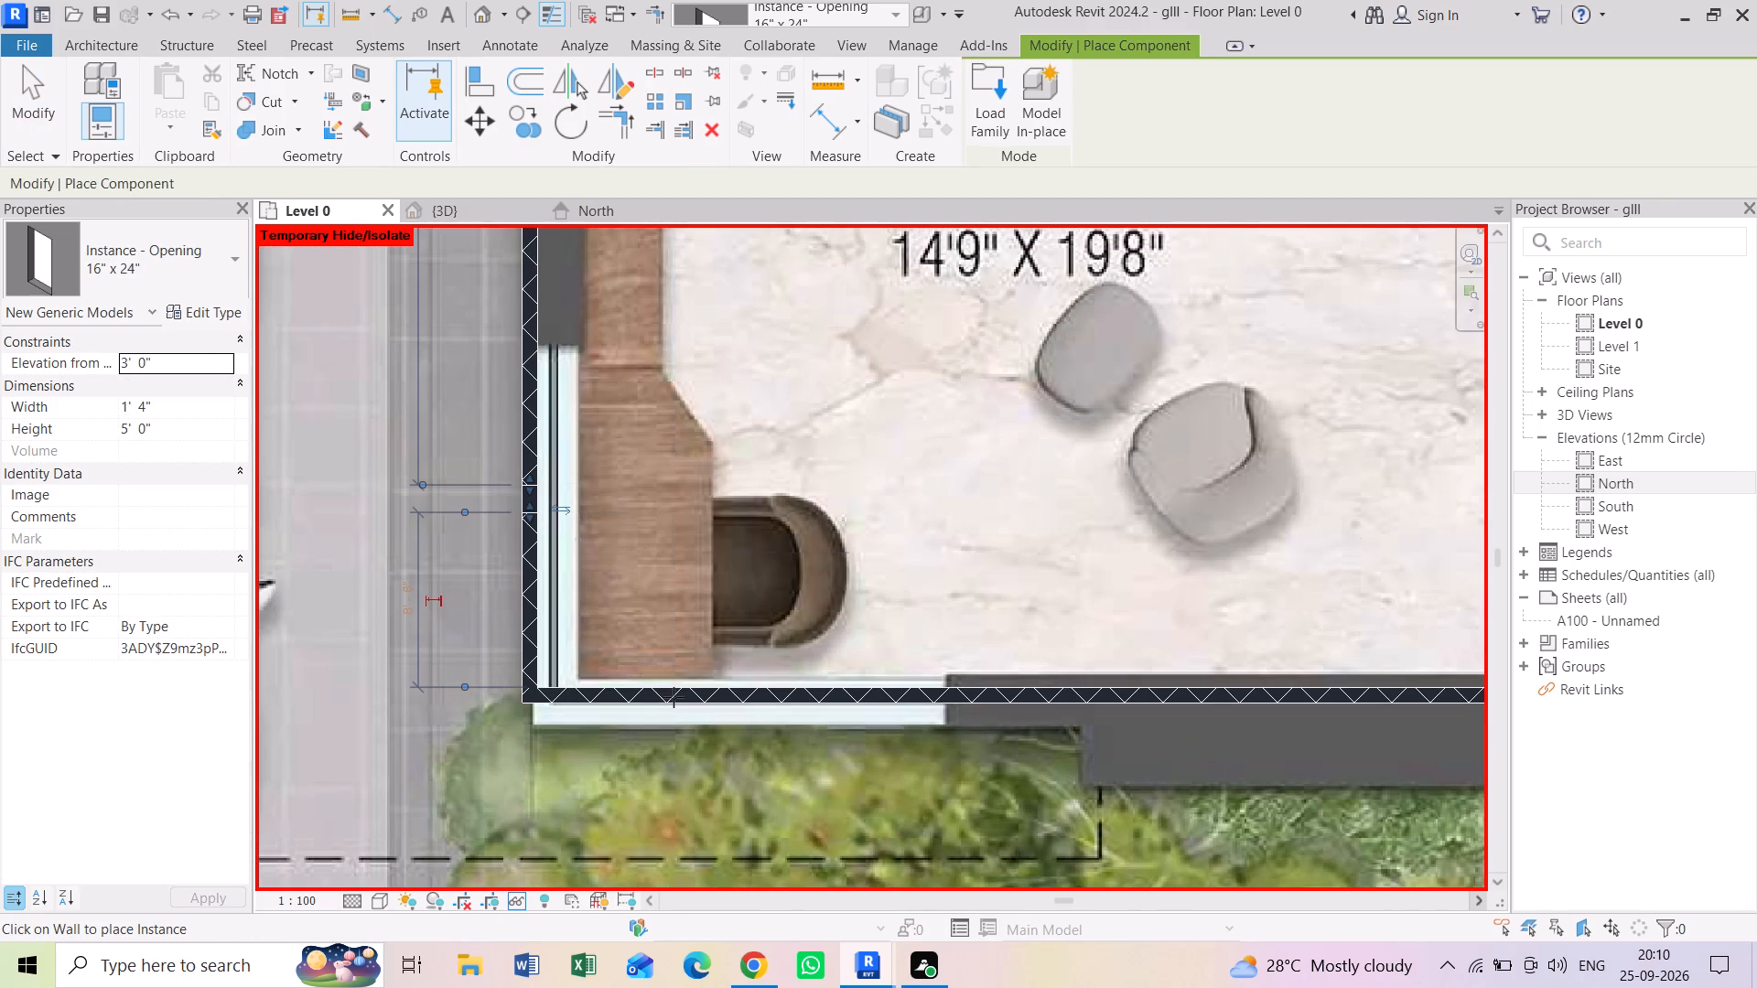
{"action": "left_click", "coordinate": [680, 693]}
{"action": "key", "text": "Escape"}
{"action": "key", "text": "Escape"}
{"action": "key", "text": "Escape"}
{"action": "key", "text": "Escape"}
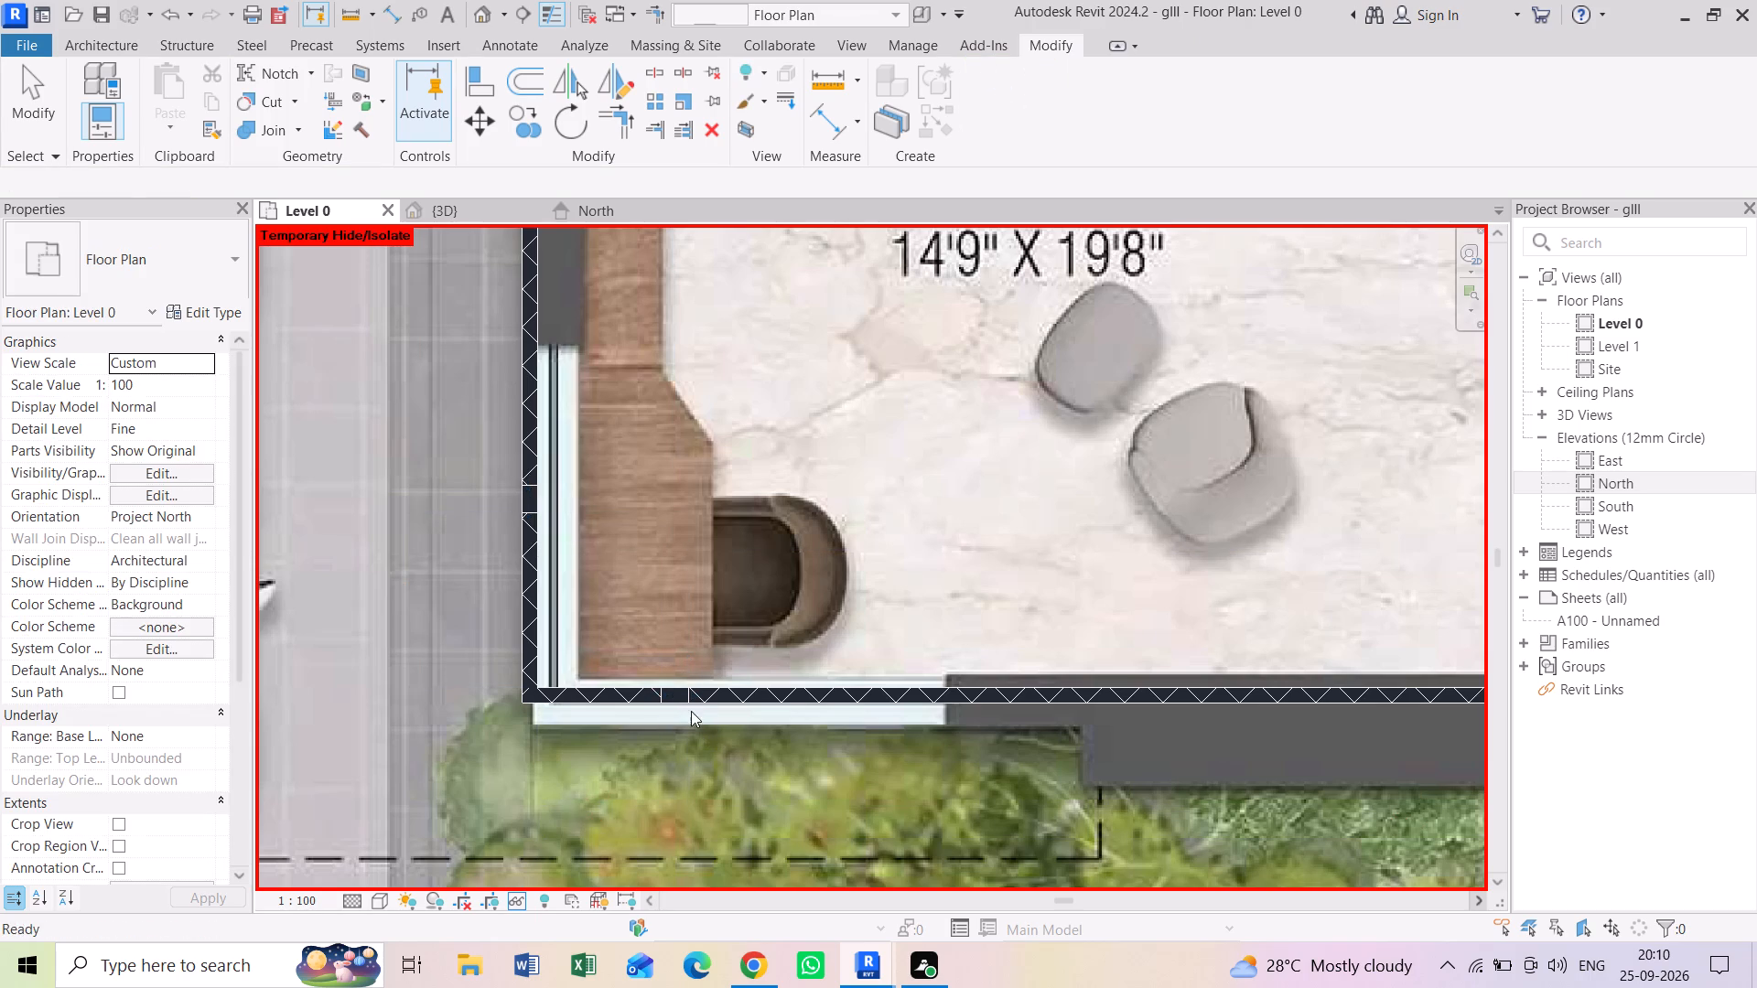
{"action": "key", "text": "Escape"}
{"action": "key", "text": "Escape"}
Stretch the opening in Bedroom-1's planting-bed wall both ways along the window, to a width of about 13'-10 1/2".
{"action": "left_click", "coordinate": [678, 696]}
{"action": "left_click_drag", "start_coordinate": [694, 697], "coordinate": [744, 700]}
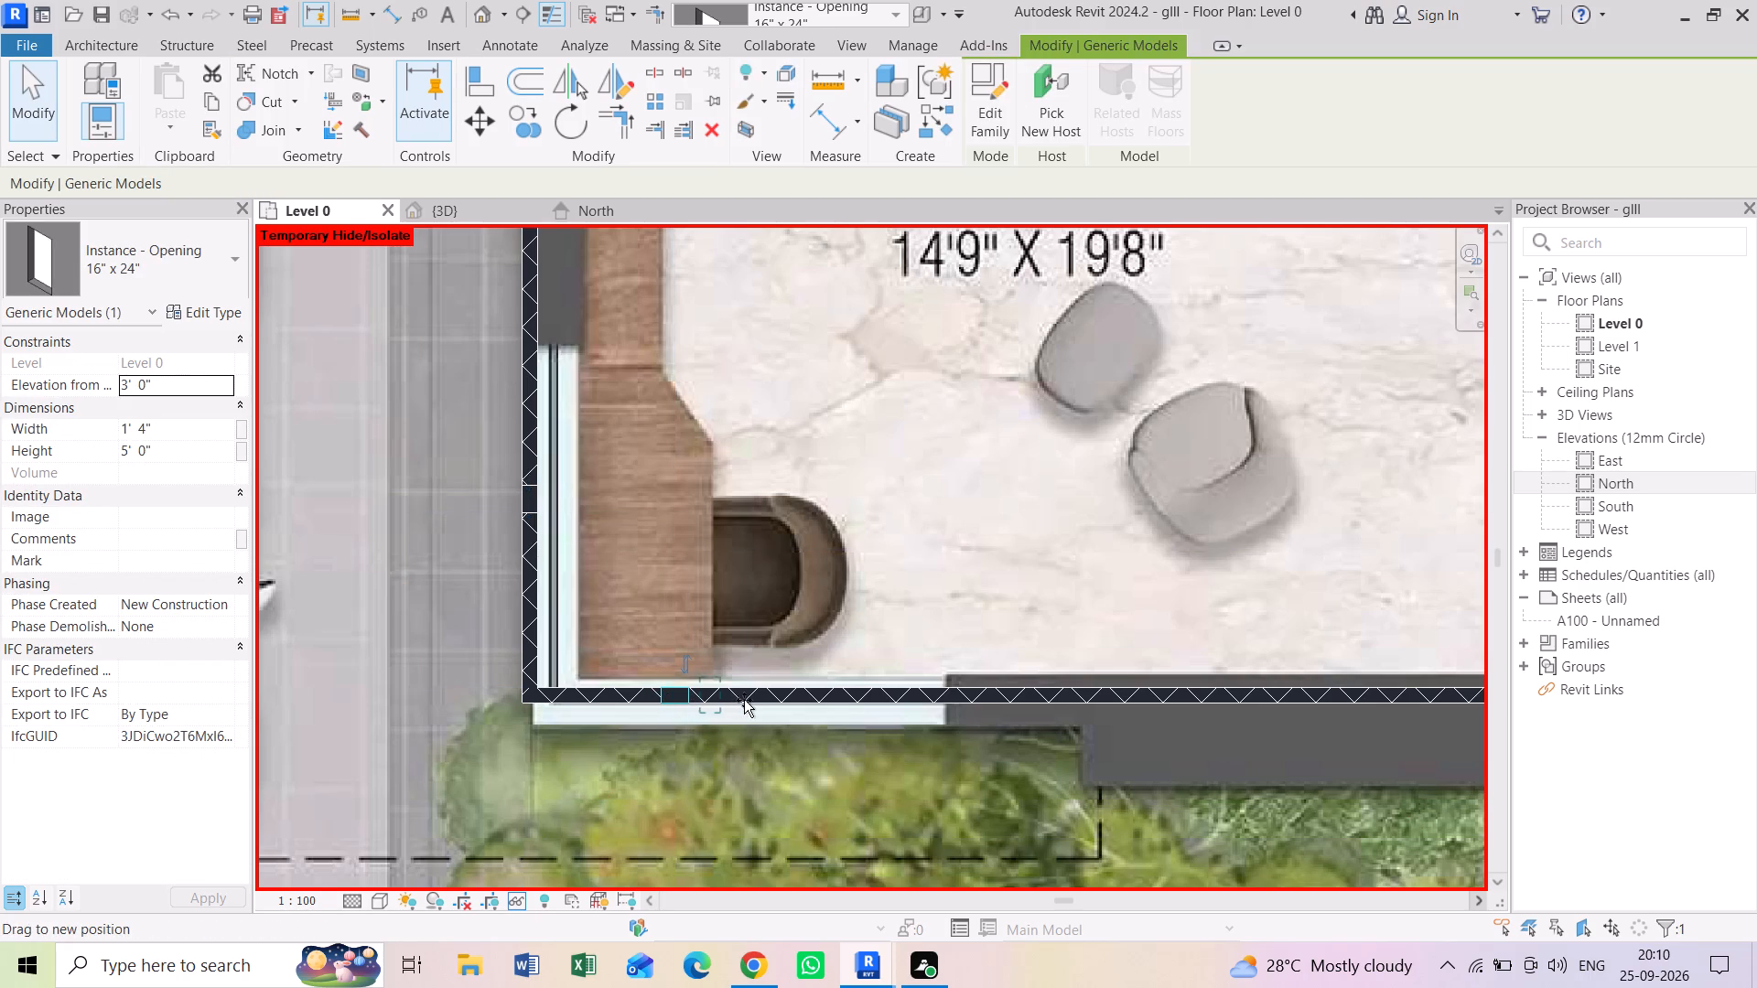
{"action": "left_click_drag", "start_coordinate": [744, 700], "coordinate": [862, 704]}
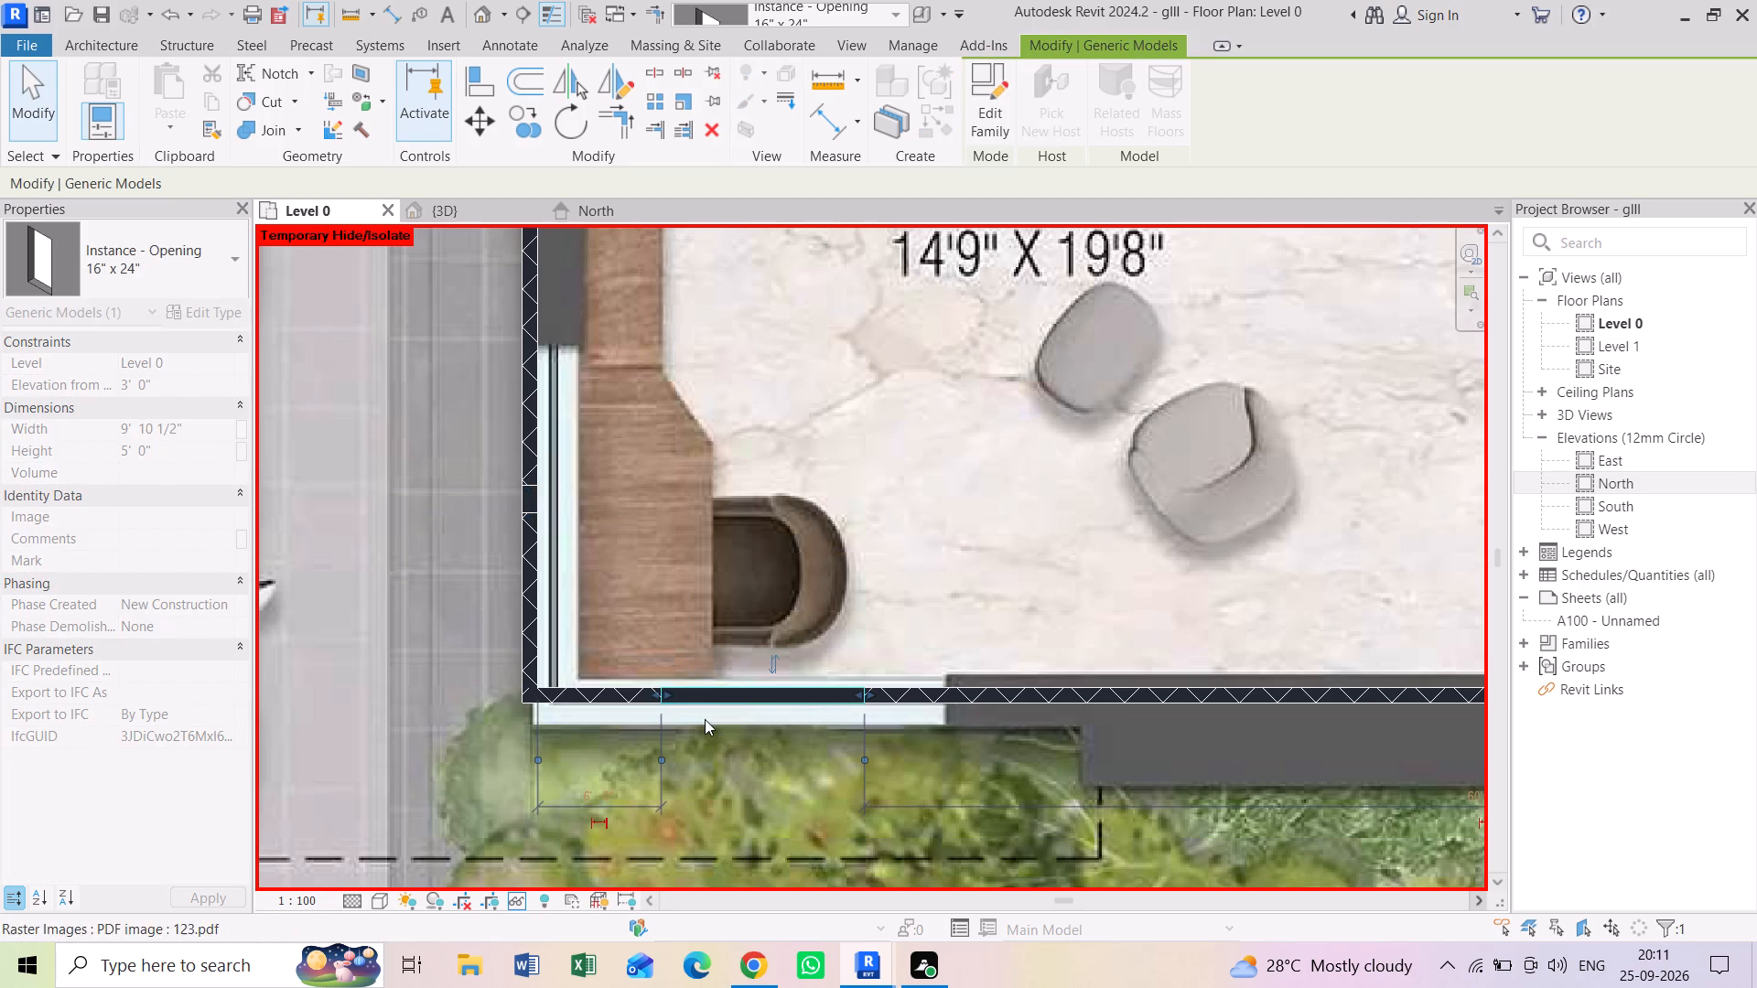
{"action": "left_click_drag", "start_coordinate": [652, 697], "coordinate": [579, 693]}
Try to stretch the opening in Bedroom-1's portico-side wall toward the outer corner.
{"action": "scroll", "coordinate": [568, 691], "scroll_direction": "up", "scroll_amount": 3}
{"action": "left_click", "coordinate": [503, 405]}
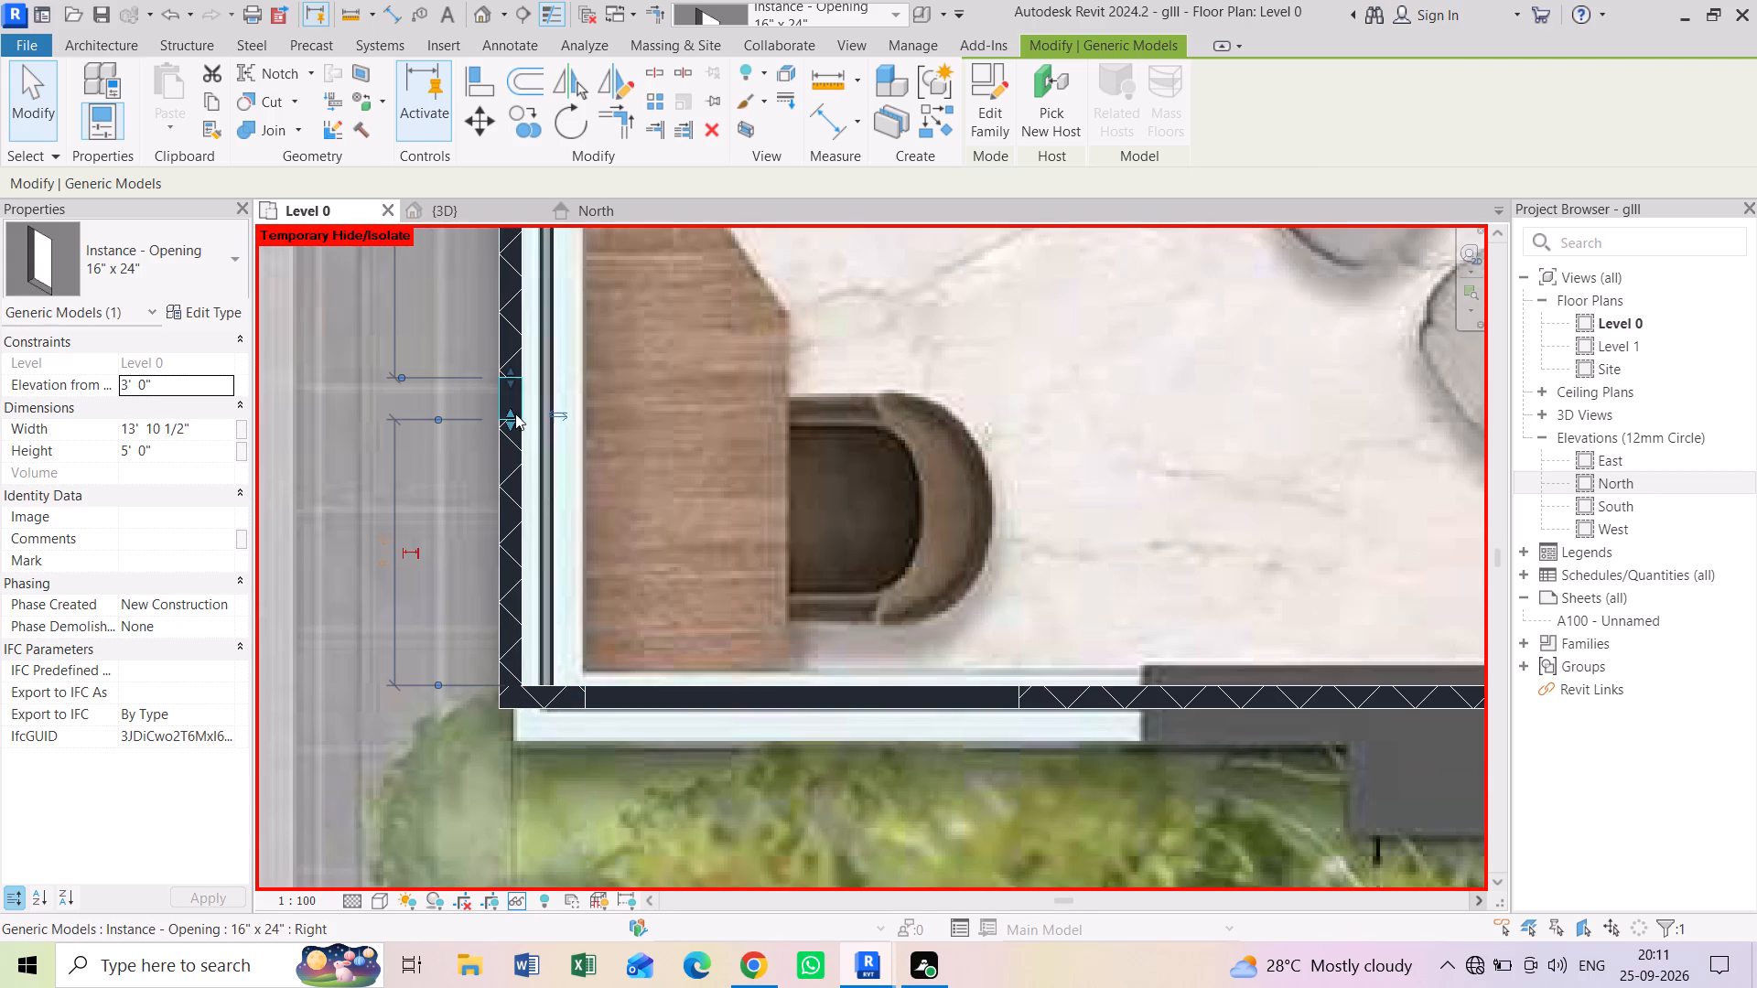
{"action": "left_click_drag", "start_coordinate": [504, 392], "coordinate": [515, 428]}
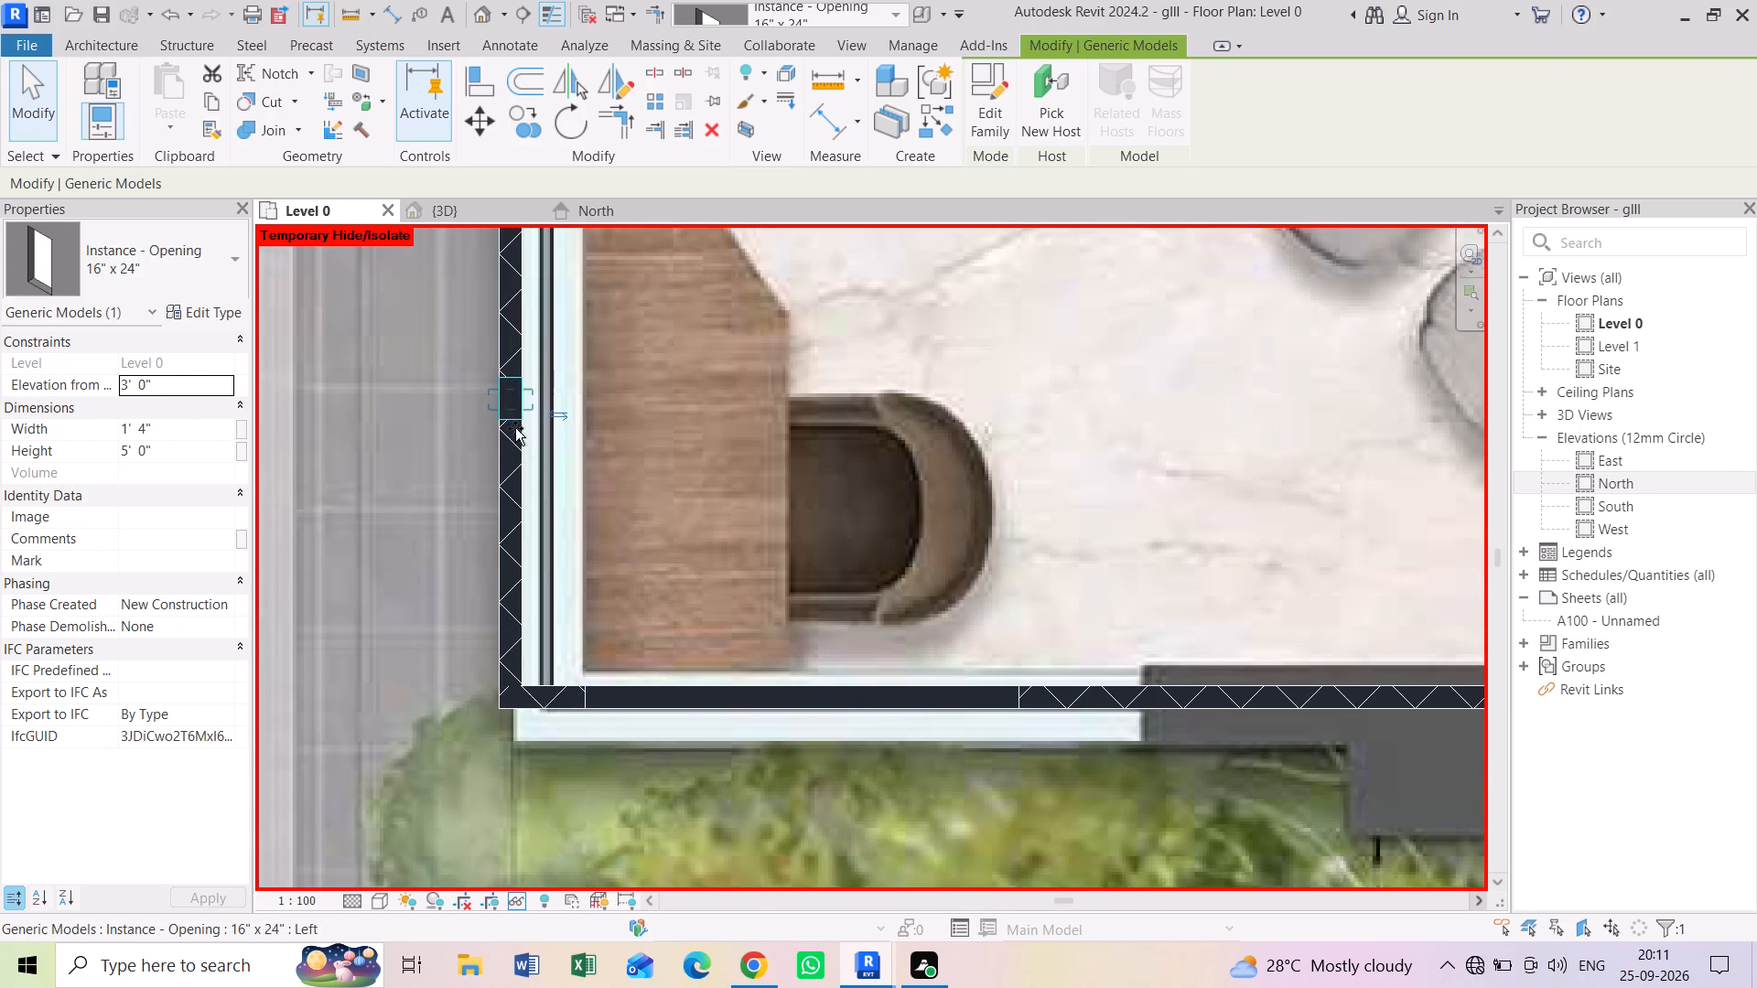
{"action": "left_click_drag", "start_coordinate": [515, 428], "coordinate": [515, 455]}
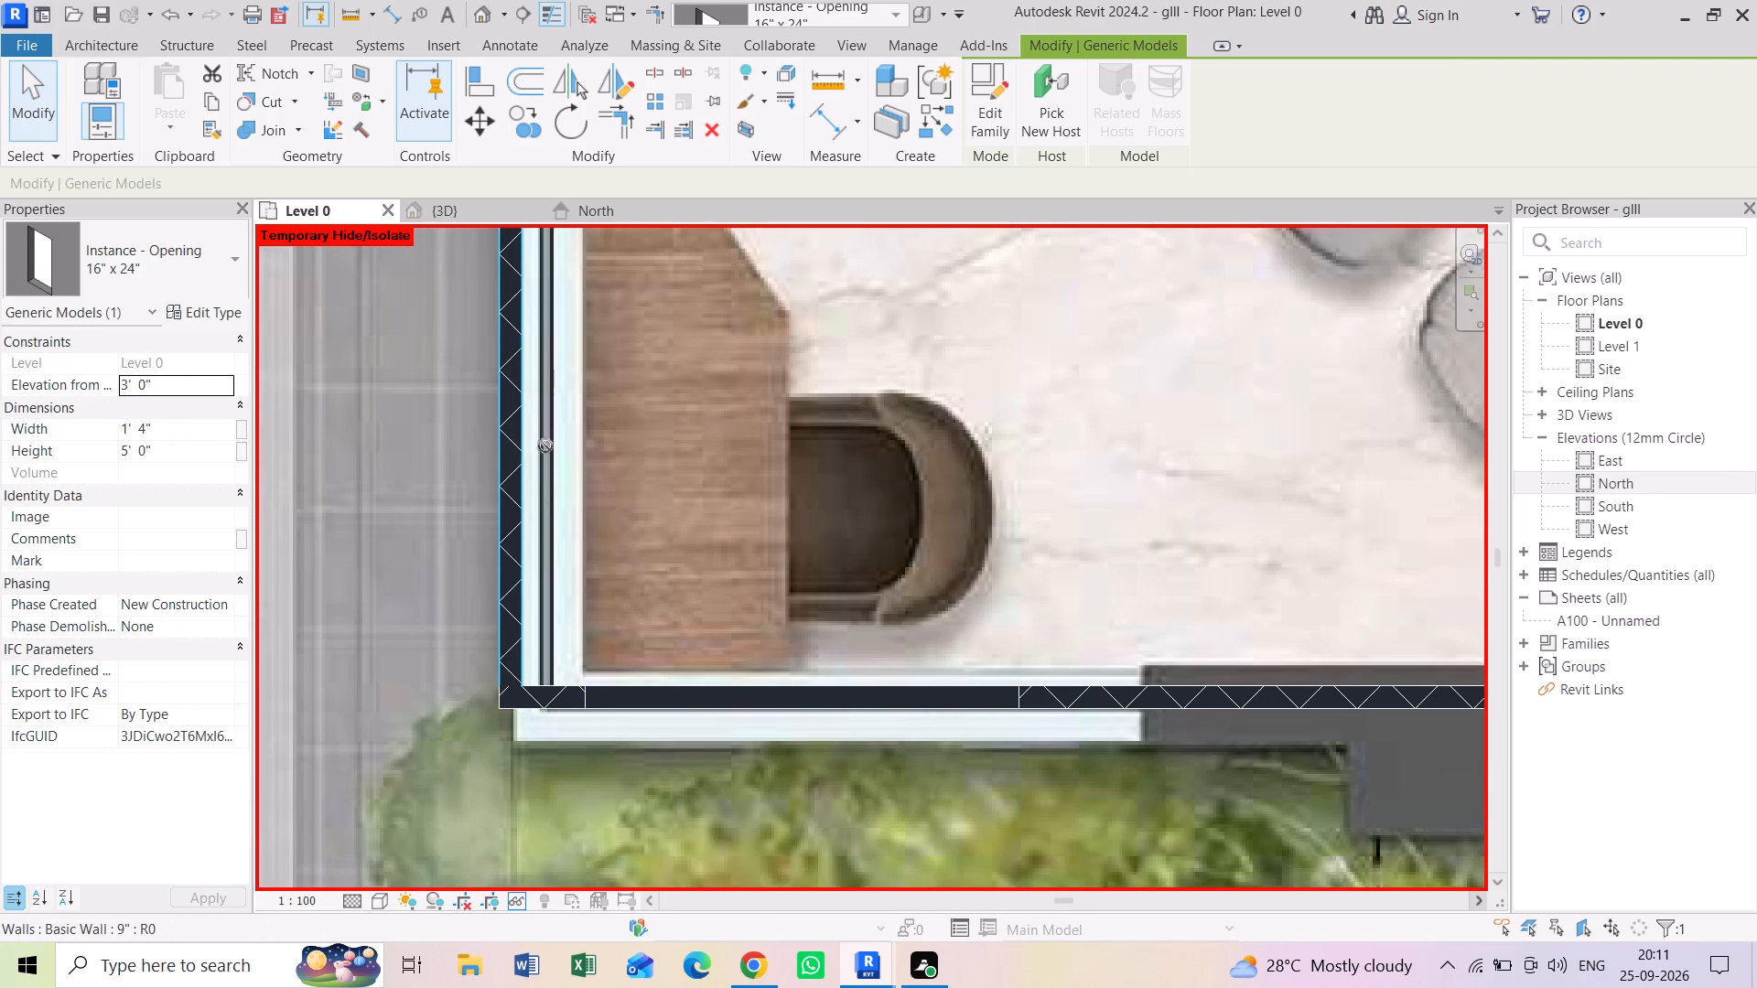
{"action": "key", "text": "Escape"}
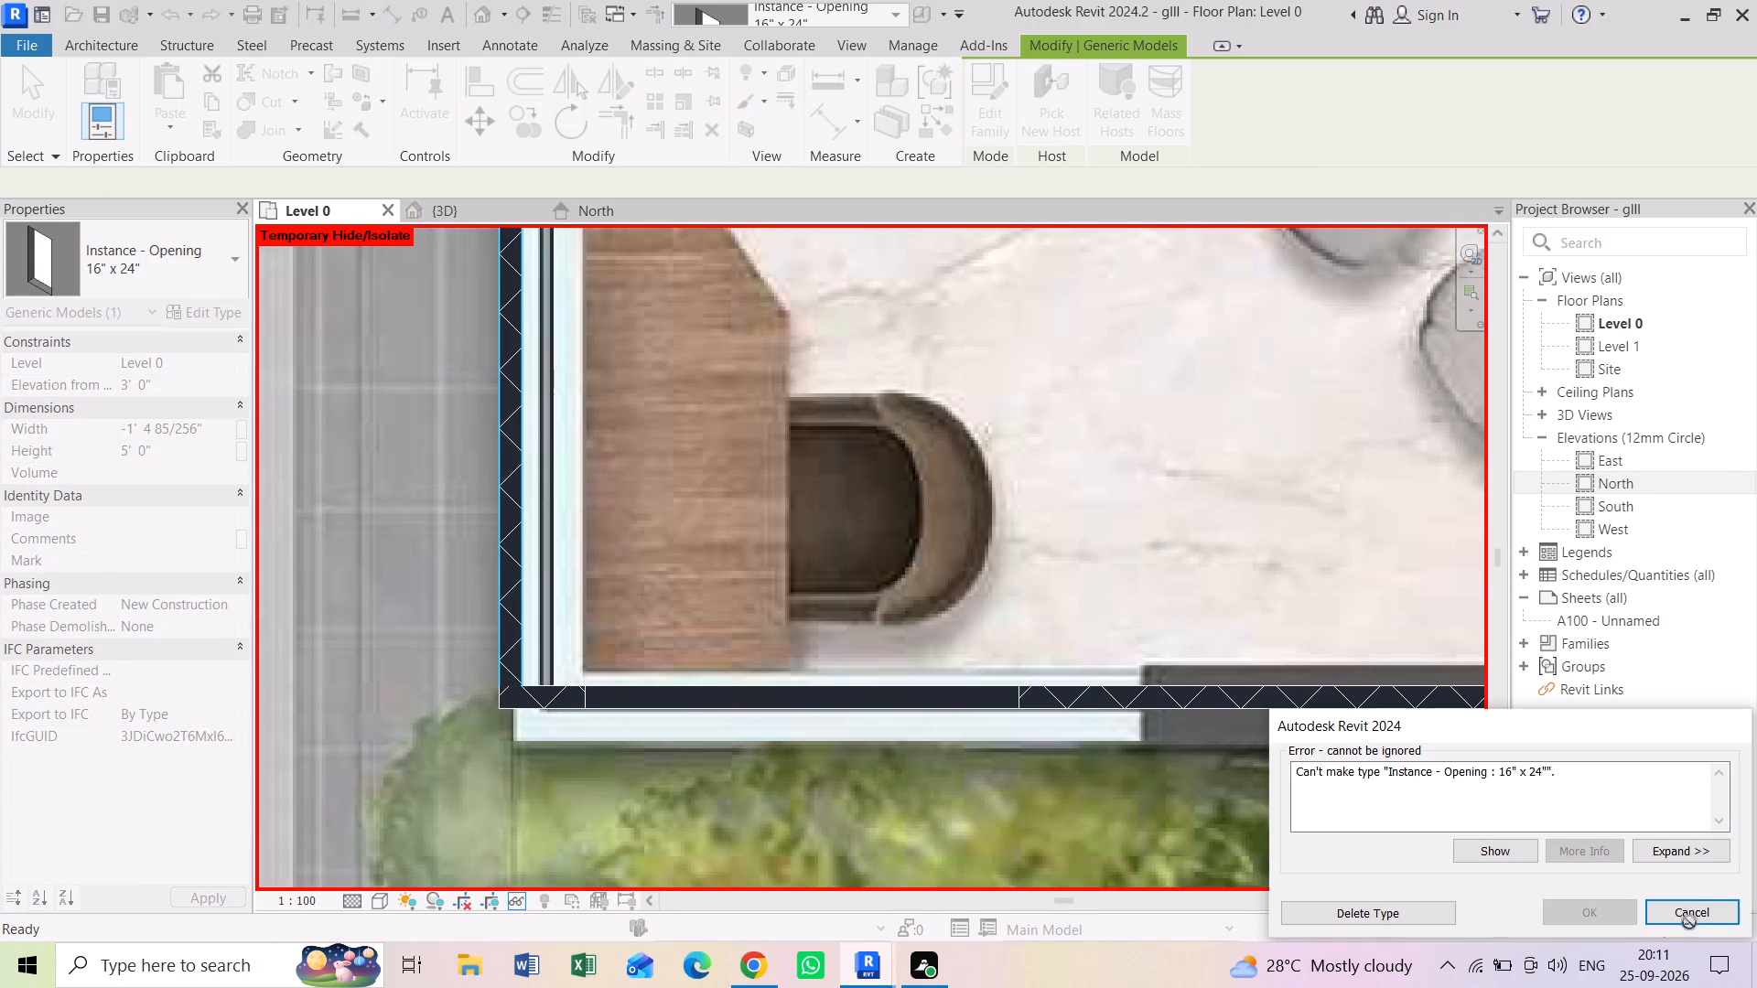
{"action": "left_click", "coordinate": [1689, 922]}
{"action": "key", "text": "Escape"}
Move the portico-side opening toward the outer corner and stretch it flush with the wall's outer face, about 6'-7 1/4" wide.
{"action": "left_click", "coordinate": [507, 409]}
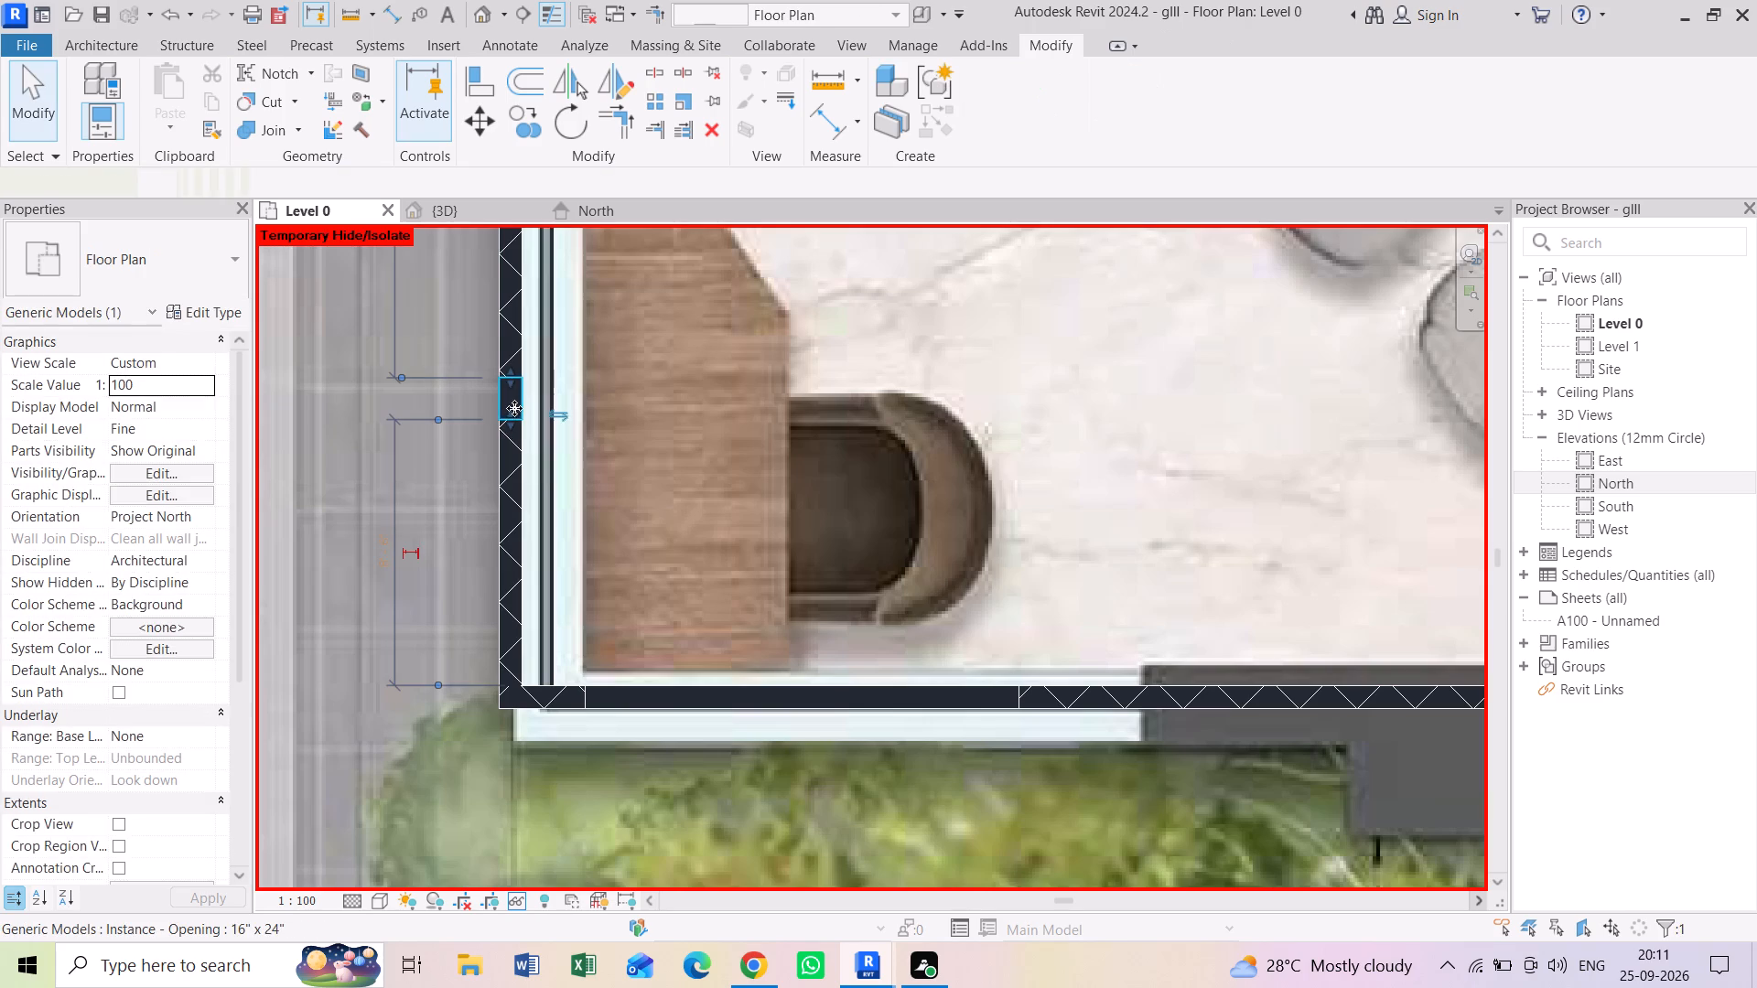
{"action": "left_click_drag", "start_coordinate": [502, 398], "coordinate": [501, 523]}
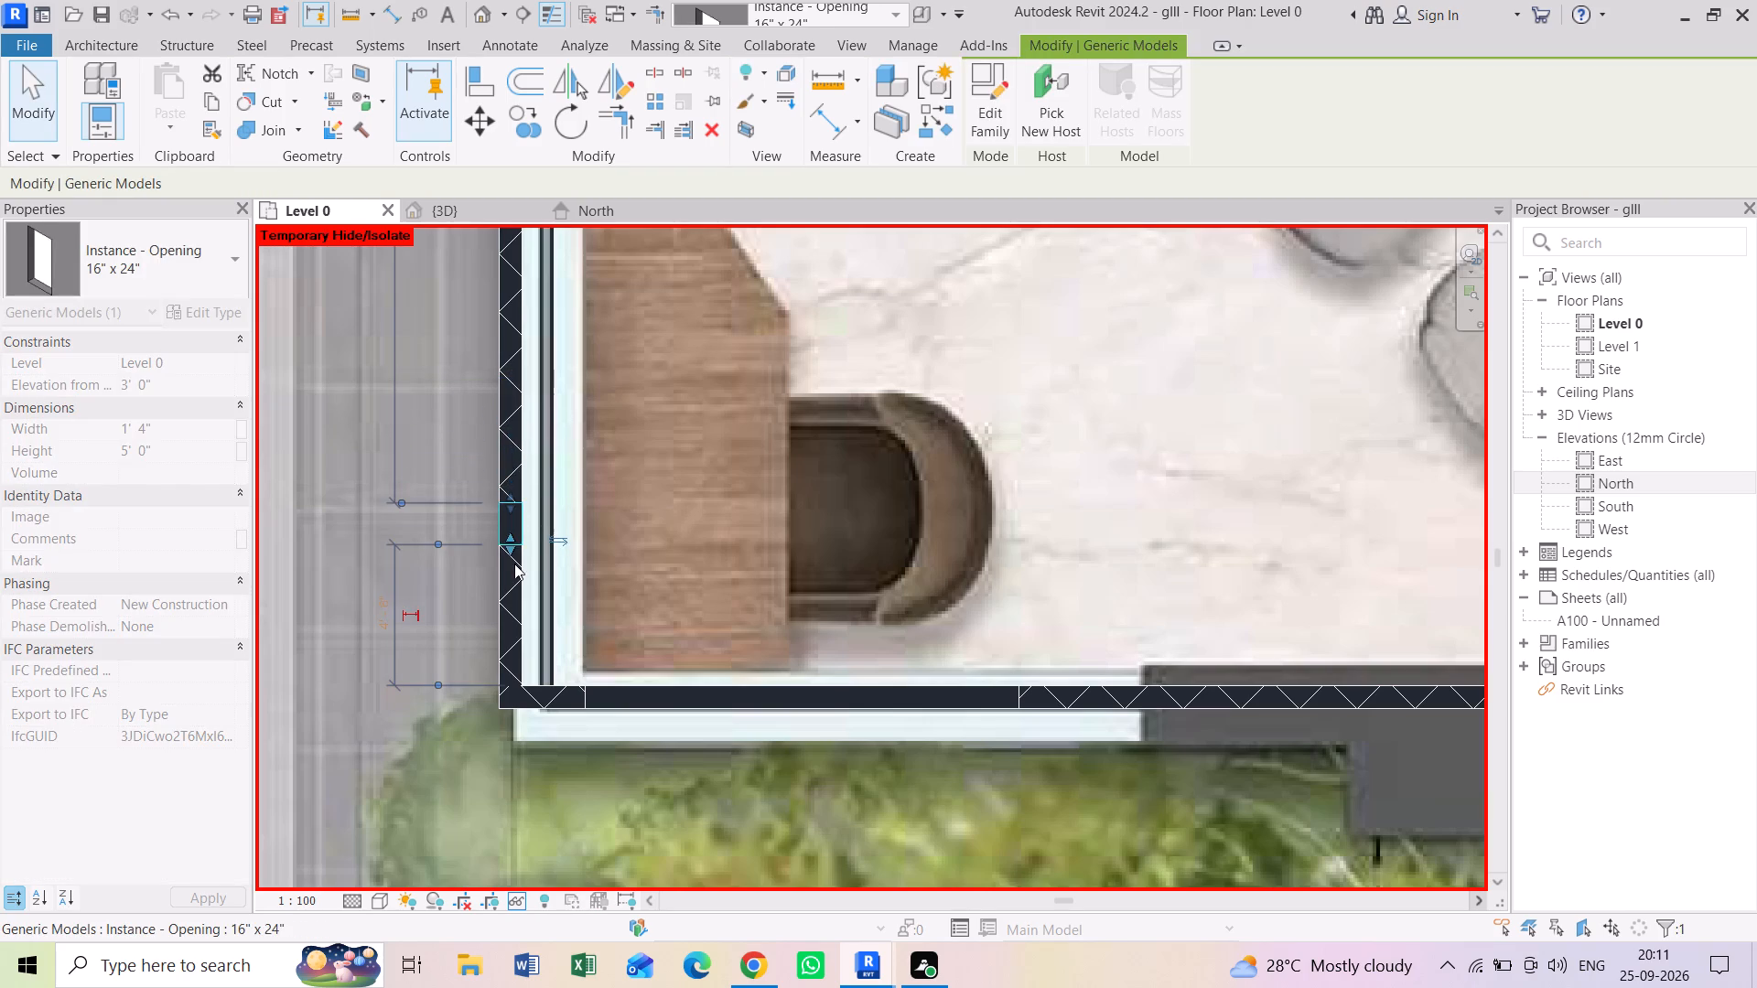
{"action": "left_click_drag", "start_coordinate": [507, 544], "coordinate": [517, 706]}
{"action": "scroll", "coordinate": [518, 707], "scroll_direction": "up", "scroll_amount": 6}
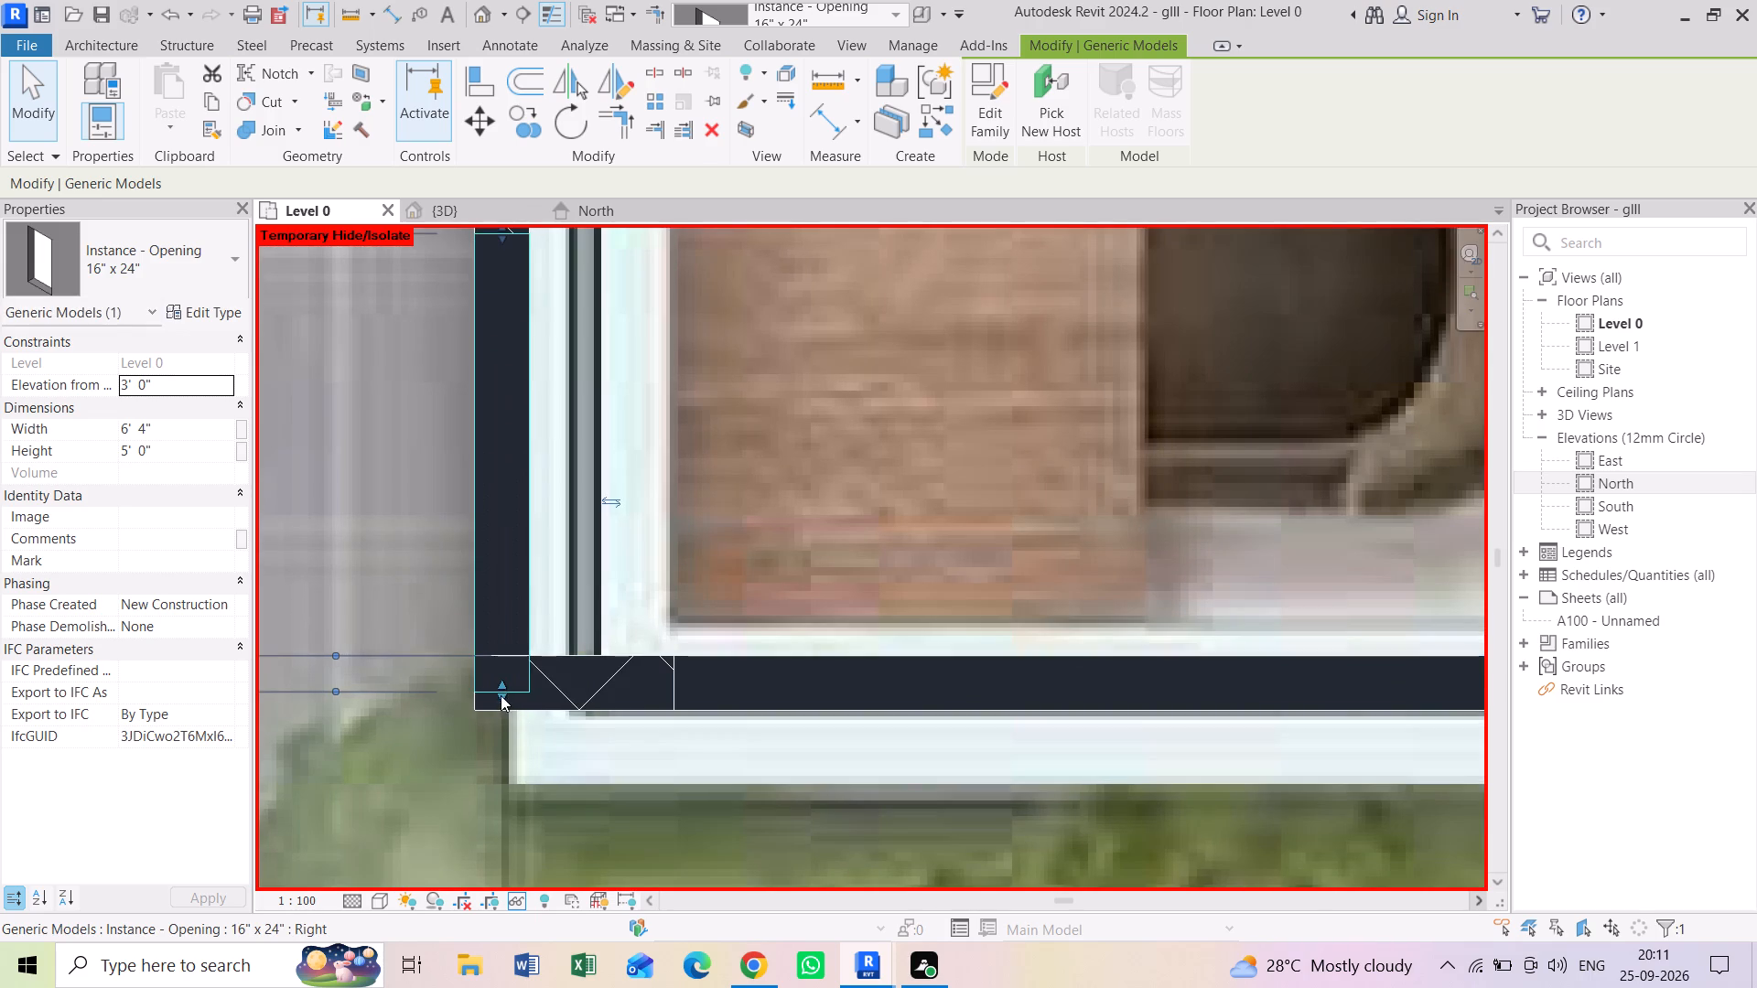
{"action": "left_click_drag", "start_coordinate": [501, 695], "coordinate": [507, 705]}
{"action": "scroll", "coordinate": [508, 703], "scroll_direction": "up", "scroll_amount": 4}
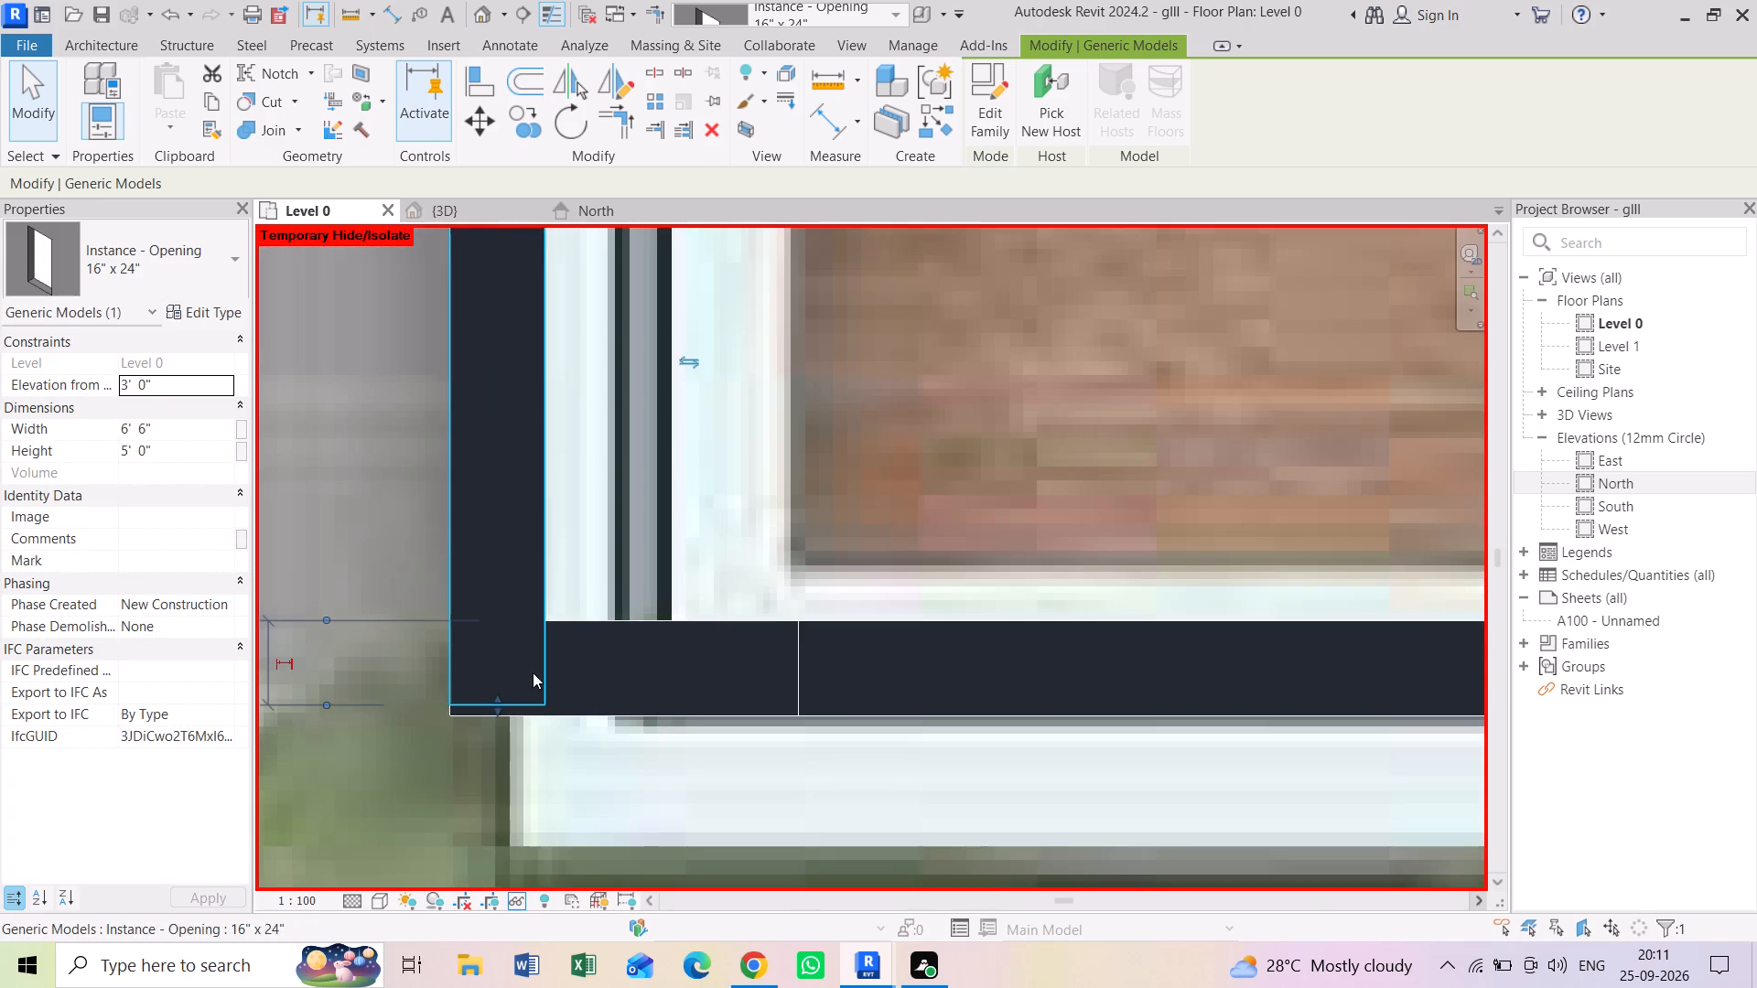
{"action": "scroll", "coordinate": [482, 711], "scroll_direction": "up", "scroll_amount": 7}
{"action": "left_click_drag", "start_coordinate": [525, 699], "coordinate": [528, 719]}
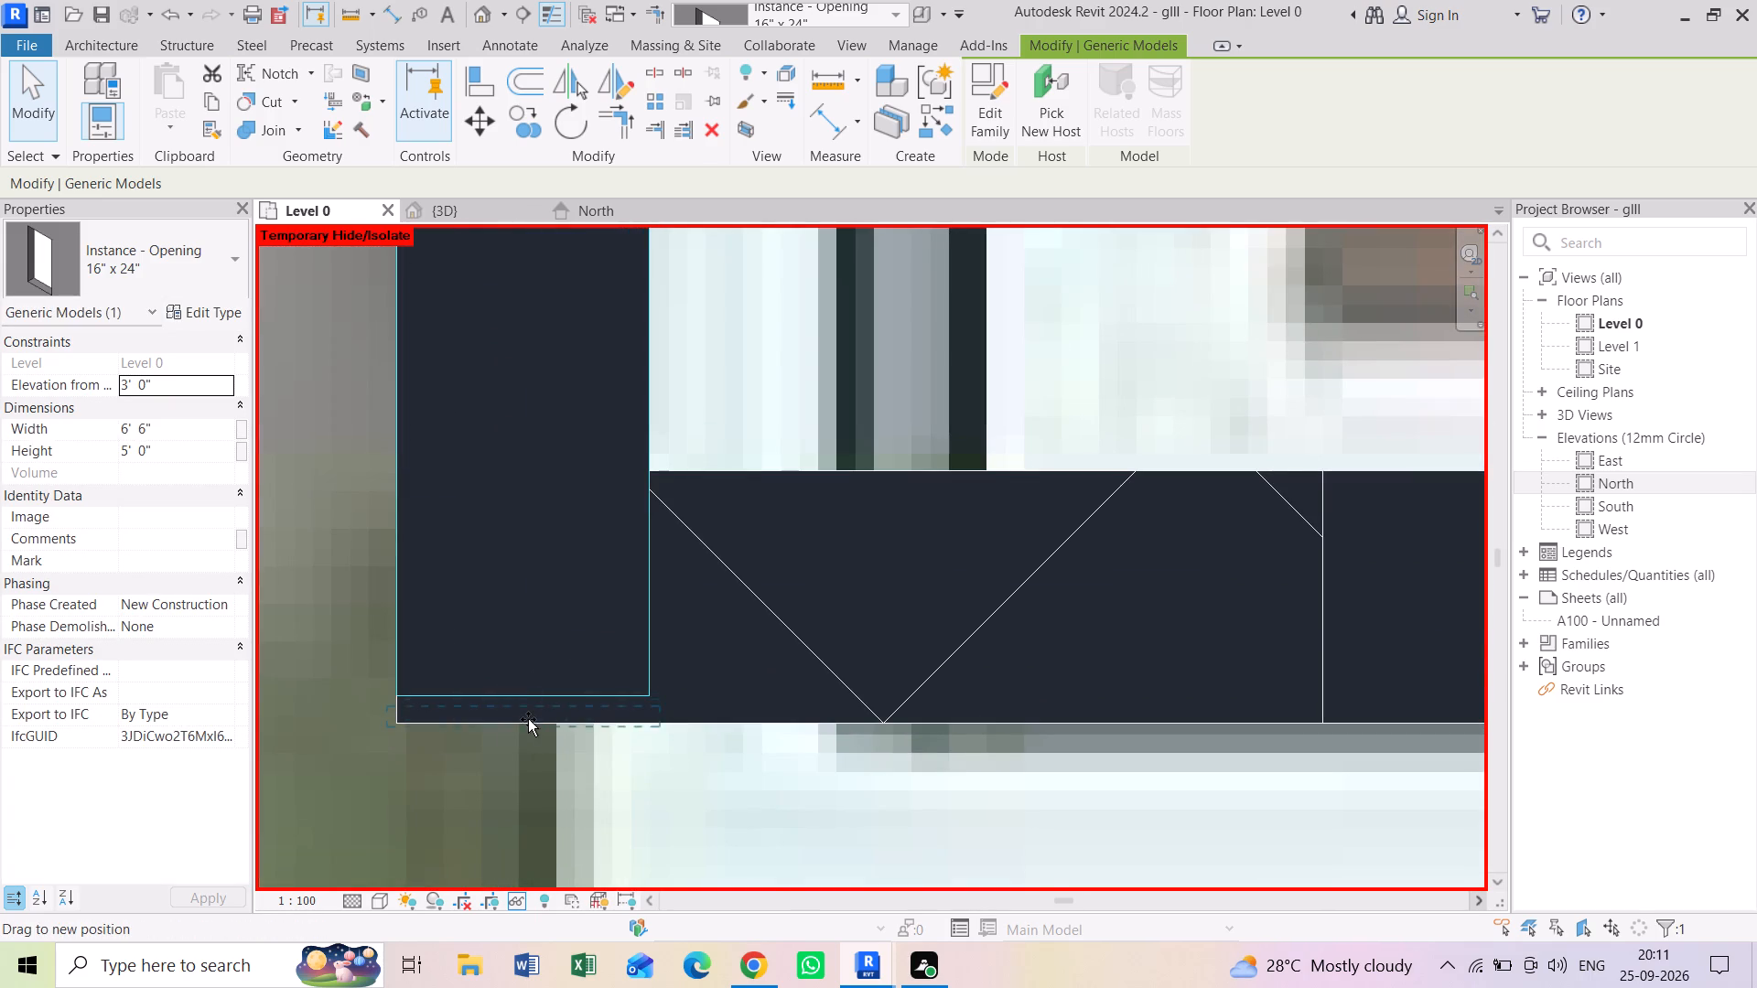
{"action": "left_click_drag", "start_coordinate": [528, 719], "coordinate": [526, 724]}
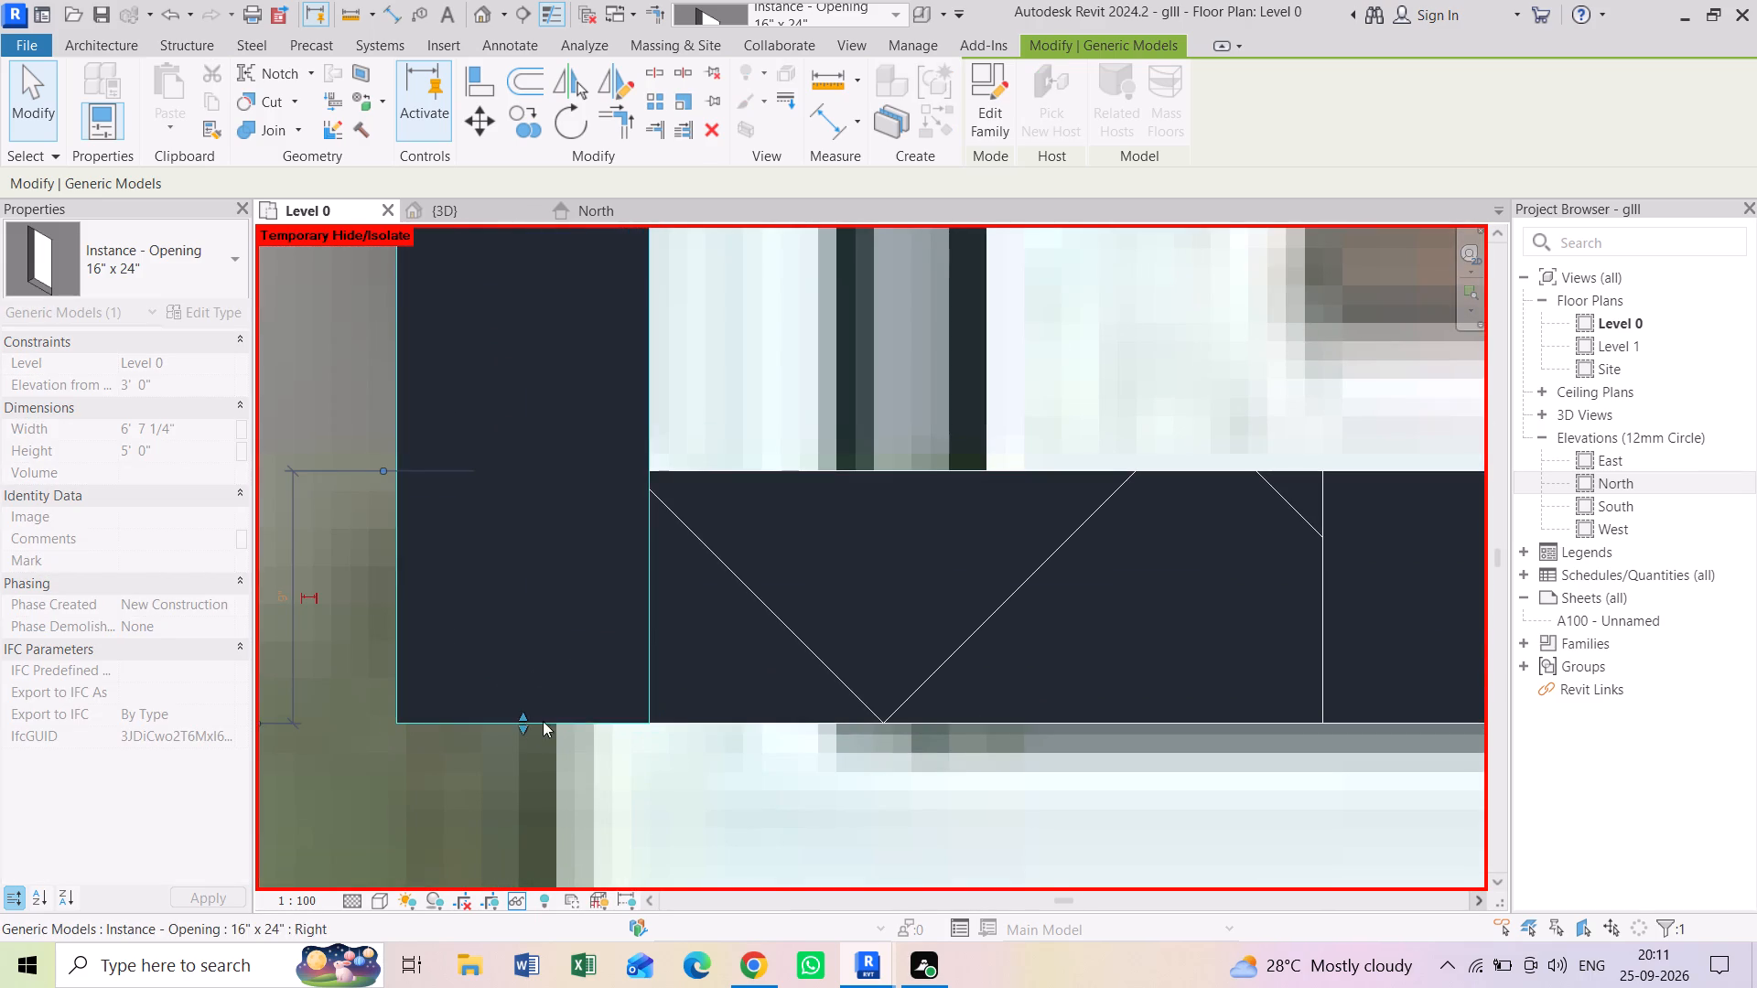
{"action": "key", "text": "Escape"}
Extend the planting-bed wall's opening to the inner face of the portico-side wall so both openings meet at the corner.
{"action": "scroll", "coordinate": [796, 626], "scroll_direction": "down", "scroll_amount": 4}
{"action": "middle_click_drag", "start_coordinate": [807, 618], "coordinate": [712, 614]}
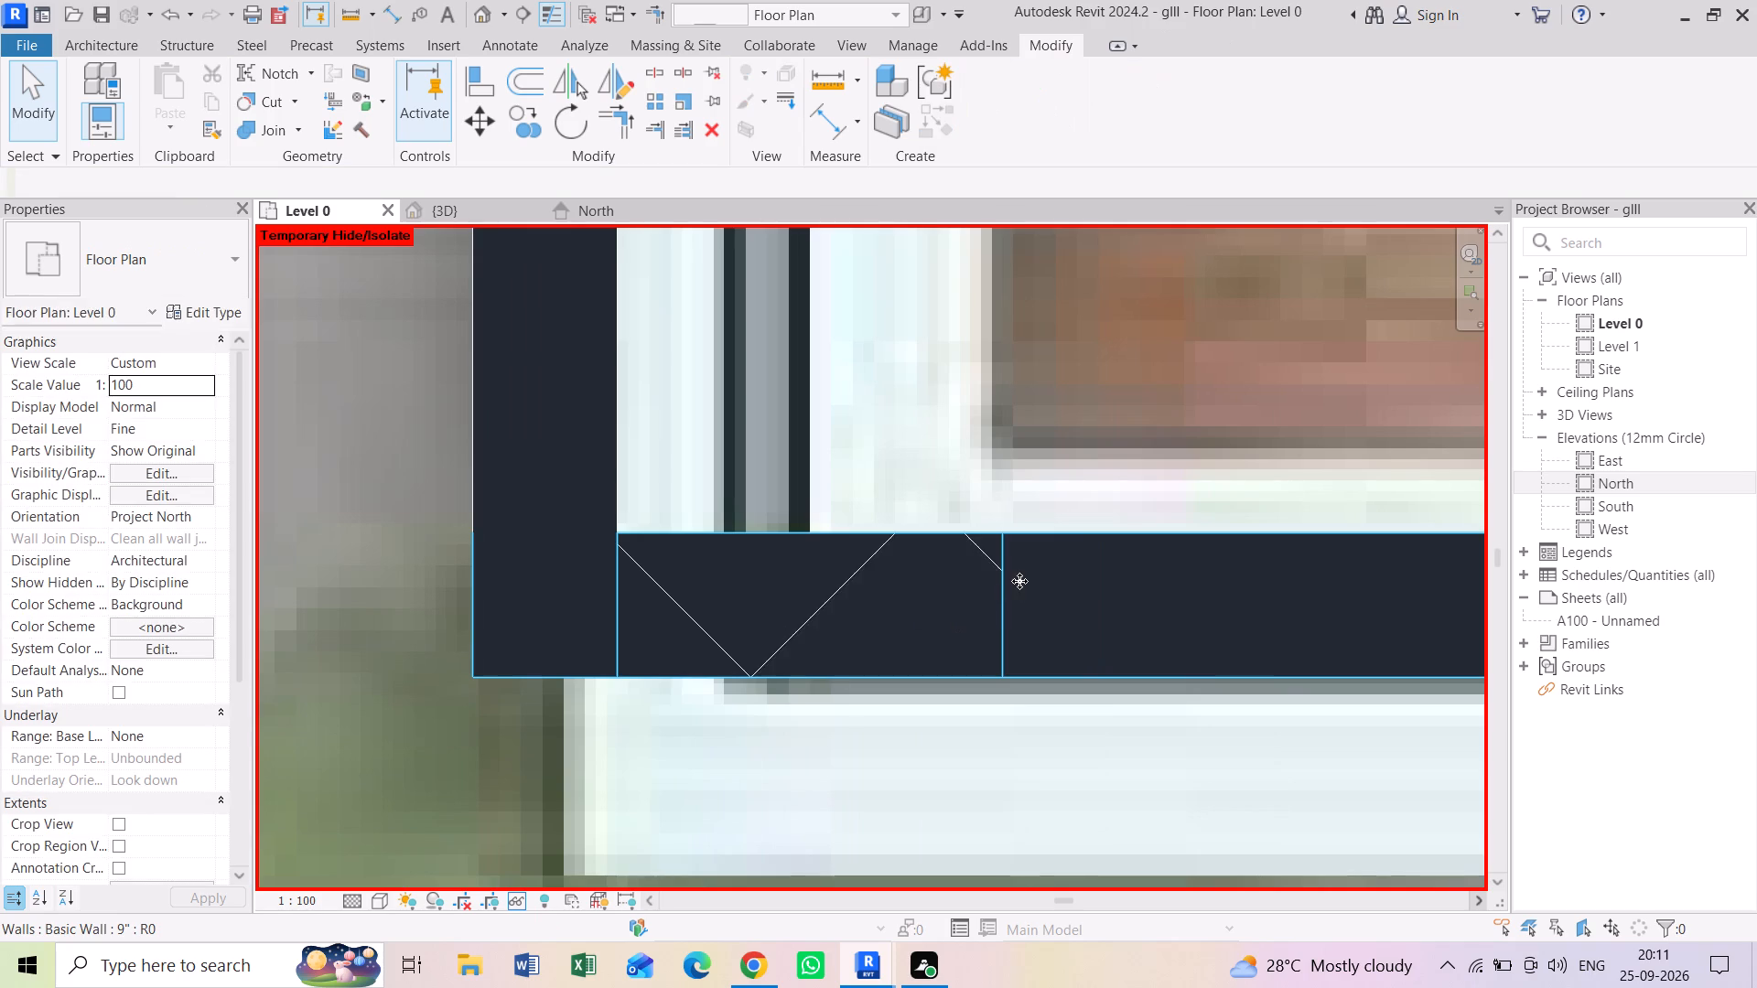
{"action": "left_click", "coordinate": [1018, 581]}
{"action": "key", "text": "Escape"}
{"action": "scroll", "coordinate": [1051, 568], "scroll_direction": "down", "scroll_amount": 6}
{"action": "middle_click_drag", "start_coordinate": [1053, 569], "coordinate": [856, 572]}
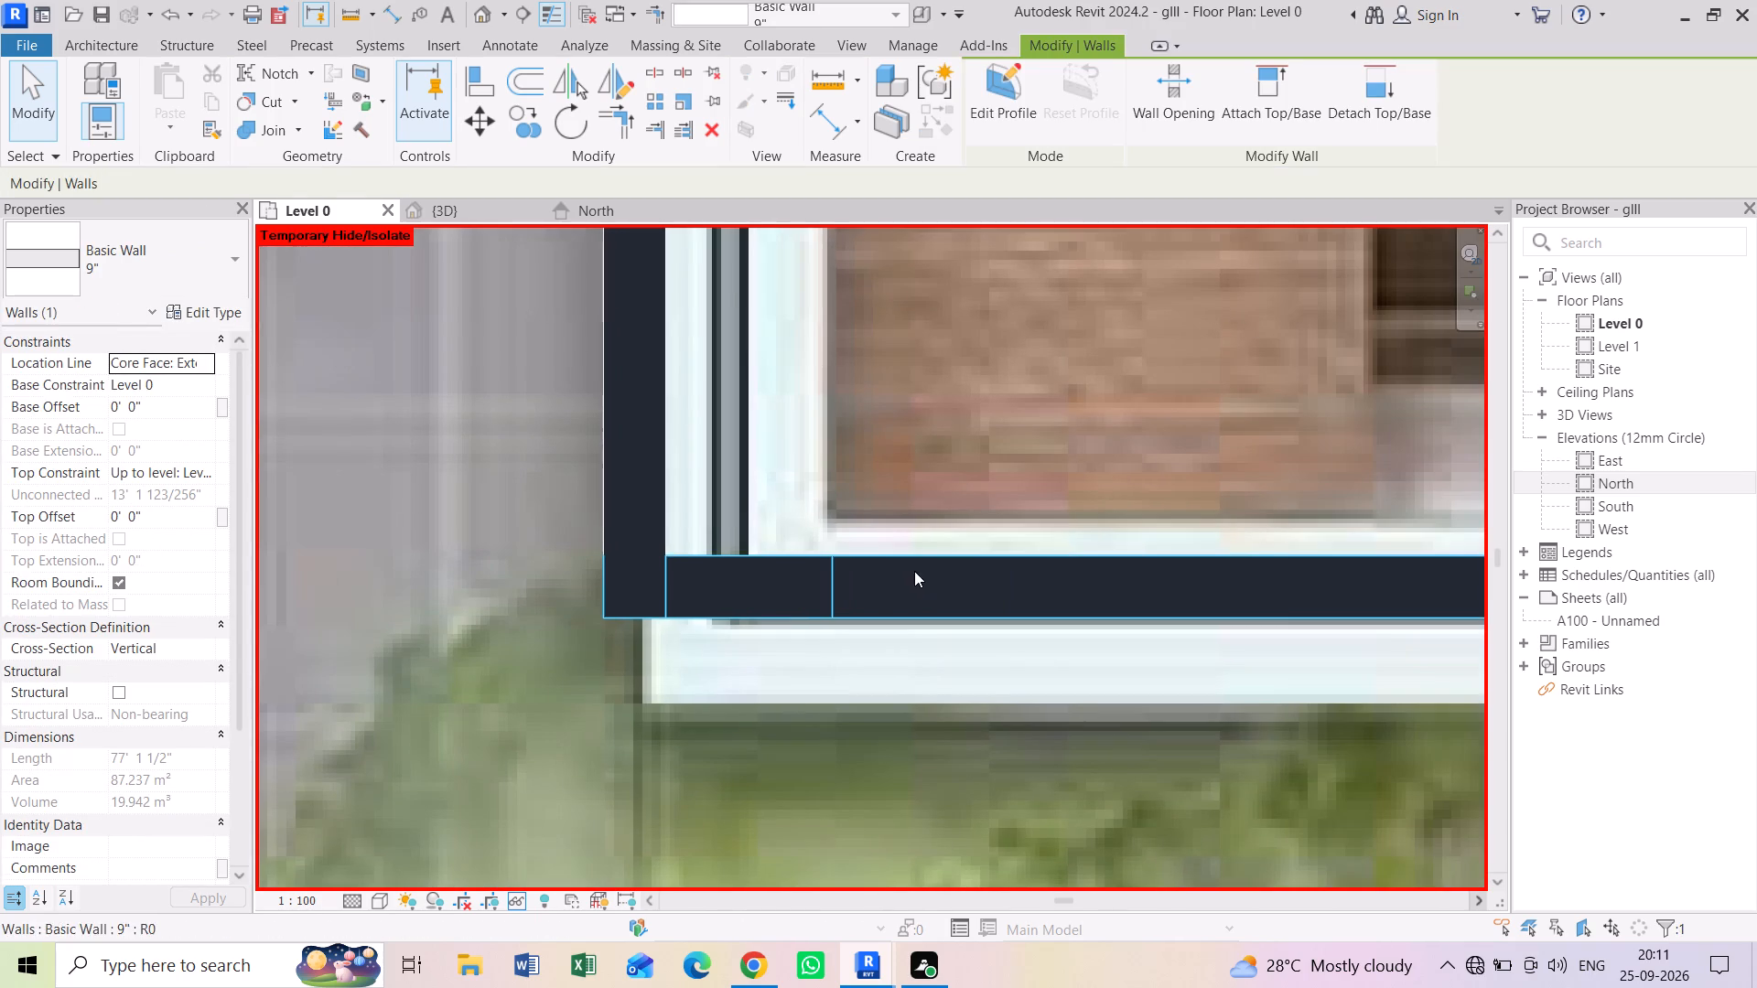
{"action": "key", "text": "Escape"}
{"action": "left_click", "coordinate": [911, 559]}
{"action": "scroll", "coordinate": [911, 559], "scroll_direction": "down", "scroll_amount": 3}
{"action": "scroll", "coordinate": [840, 587], "scroll_direction": "up", "scroll_amount": 7}
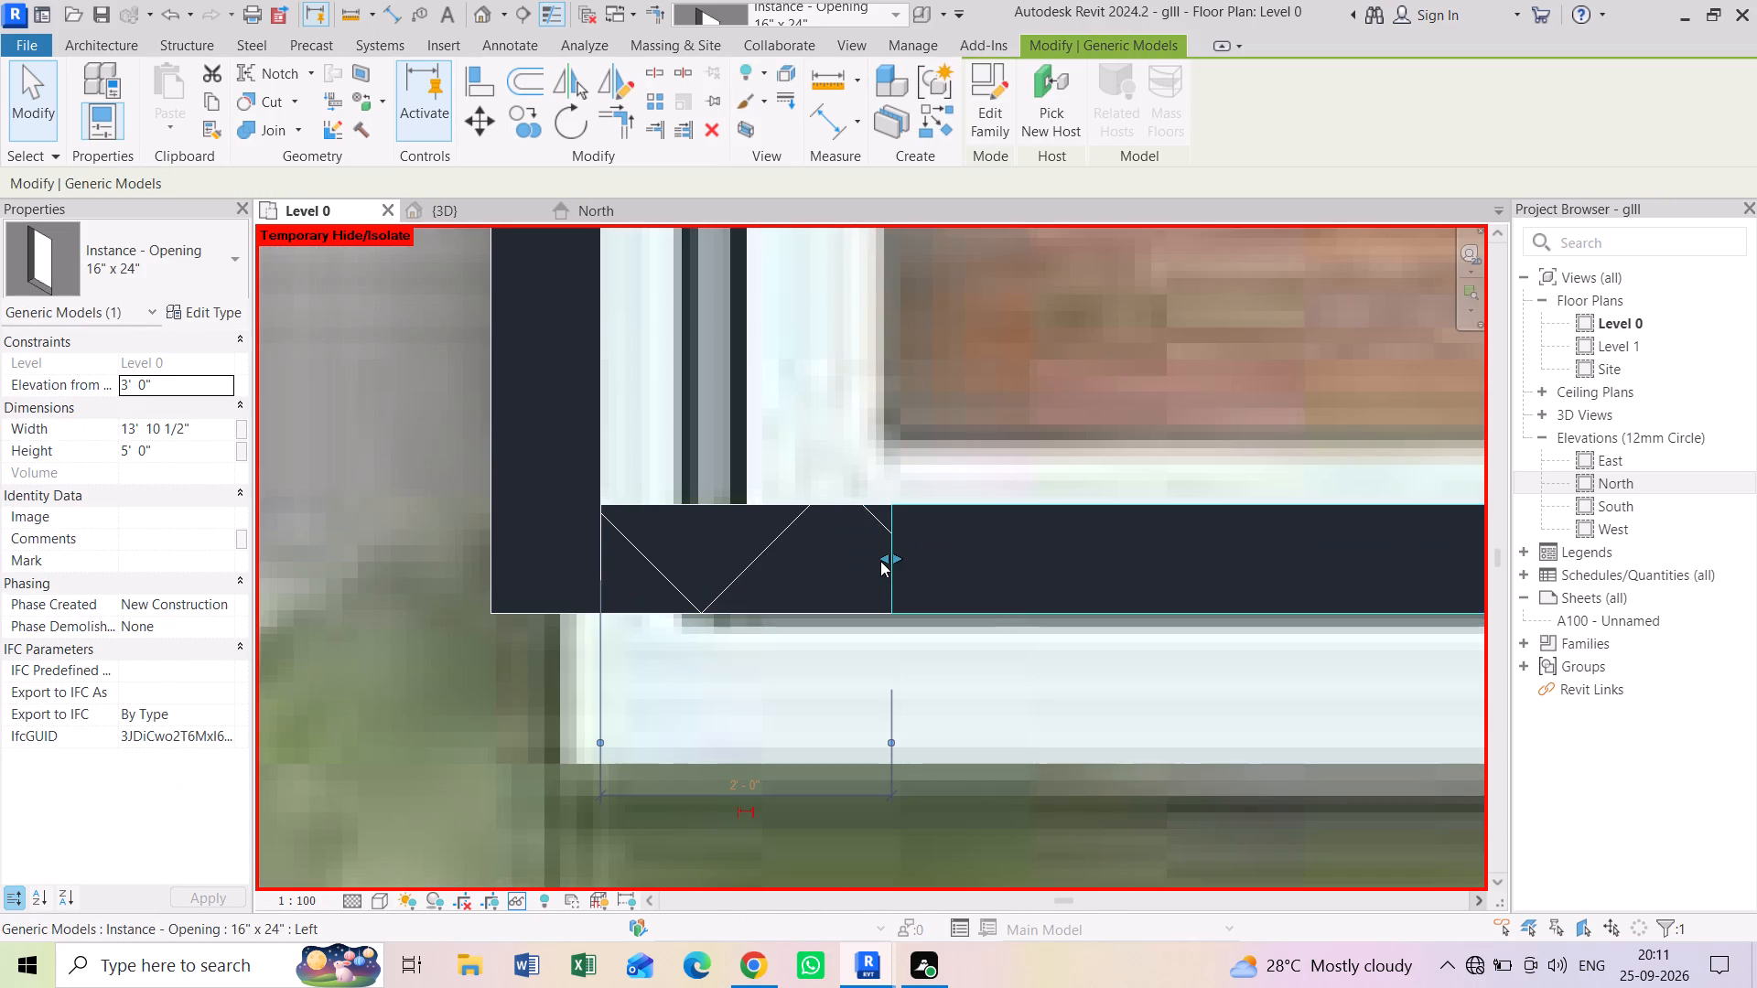
{"action": "left_click_drag", "start_coordinate": [881, 560], "coordinate": [600, 564]}
{"action": "scroll", "coordinate": [631, 569], "scroll_direction": "down", "scroll_amount": 6}
{"action": "key", "text": "Escape"}
{"action": "key", "text": "Escape"}
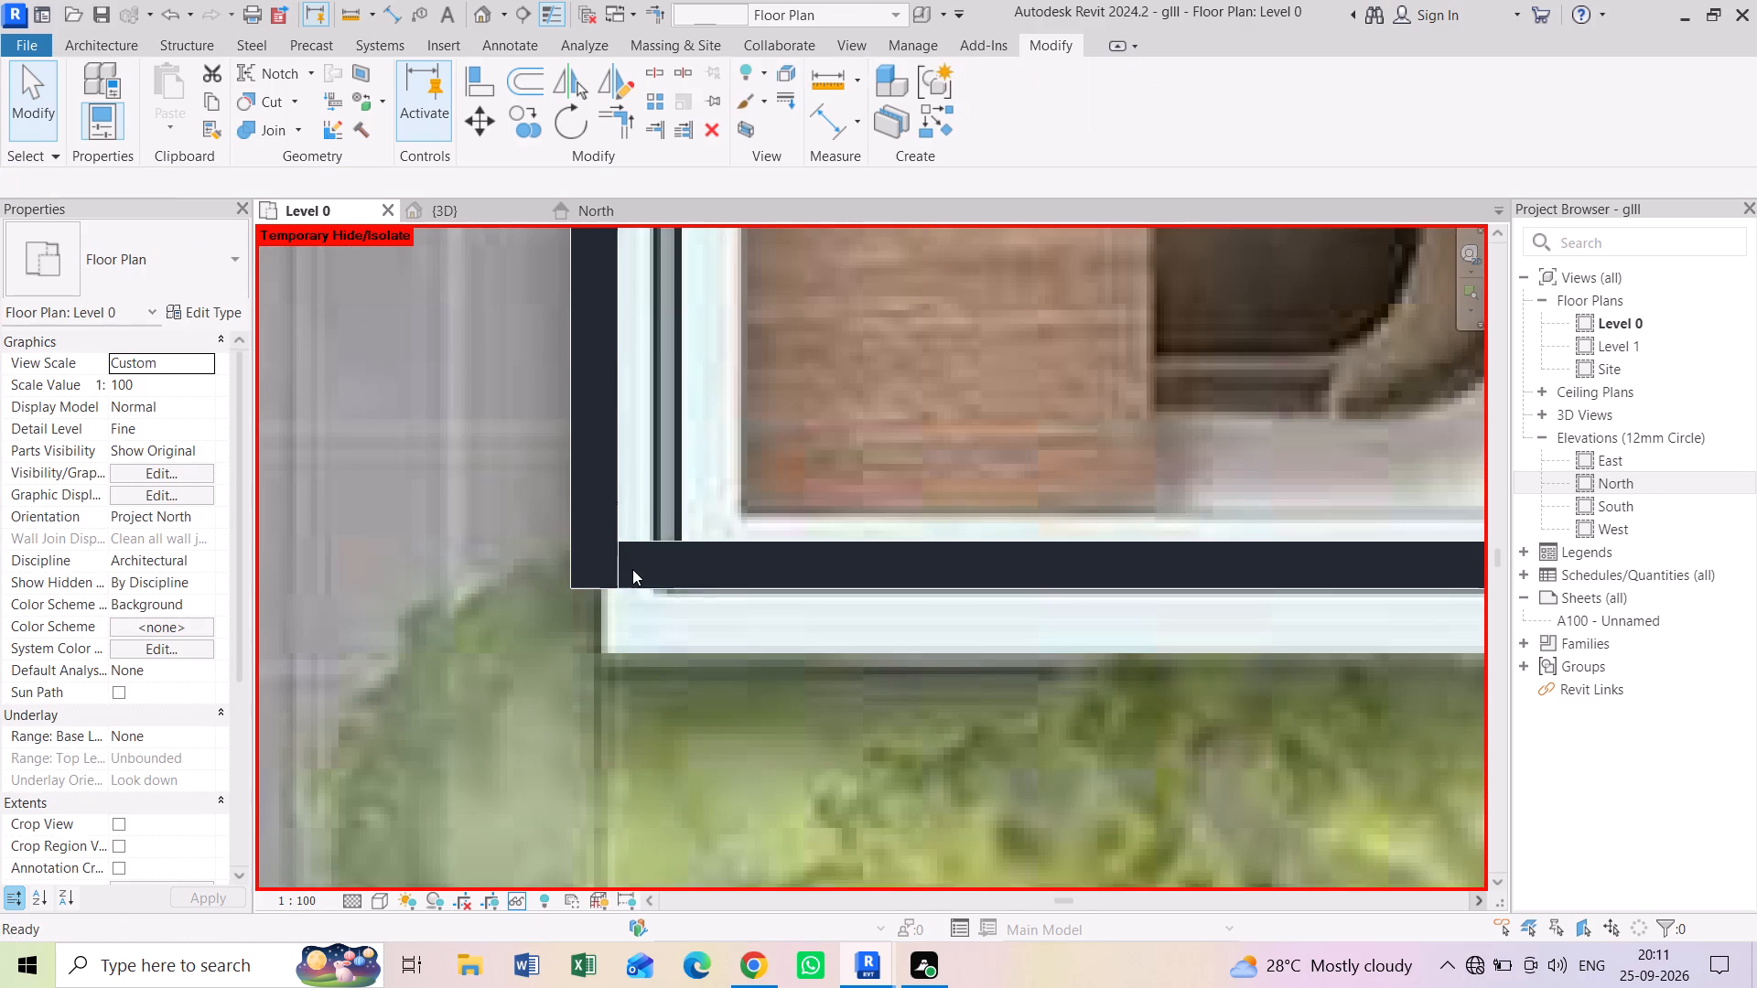
{"action": "key", "text": "Escape"}
{"action": "key", "text": "Escape"}
Examine Bedroom-1's corner openings and the length of its portico-side wall against the Level 0 plan image.
{"action": "scroll", "coordinate": [633, 569], "scroll_direction": "up", "scroll_amount": 6}
{"action": "scroll", "coordinate": [633, 569], "scroll_direction": "down", "scroll_amount": 9}
{"action": "scroll", "coordinate": [634, 569], "scroll_direction": "up", "scroll_amount": 1}
{"action": "scroll", "coordinate": [634, 569], "scroll_direction": "down", "scroll_amount": 3}
{"action": "middle_click_drag", "start_coordinate": [934, 564], "coordinate": [845, 608]}
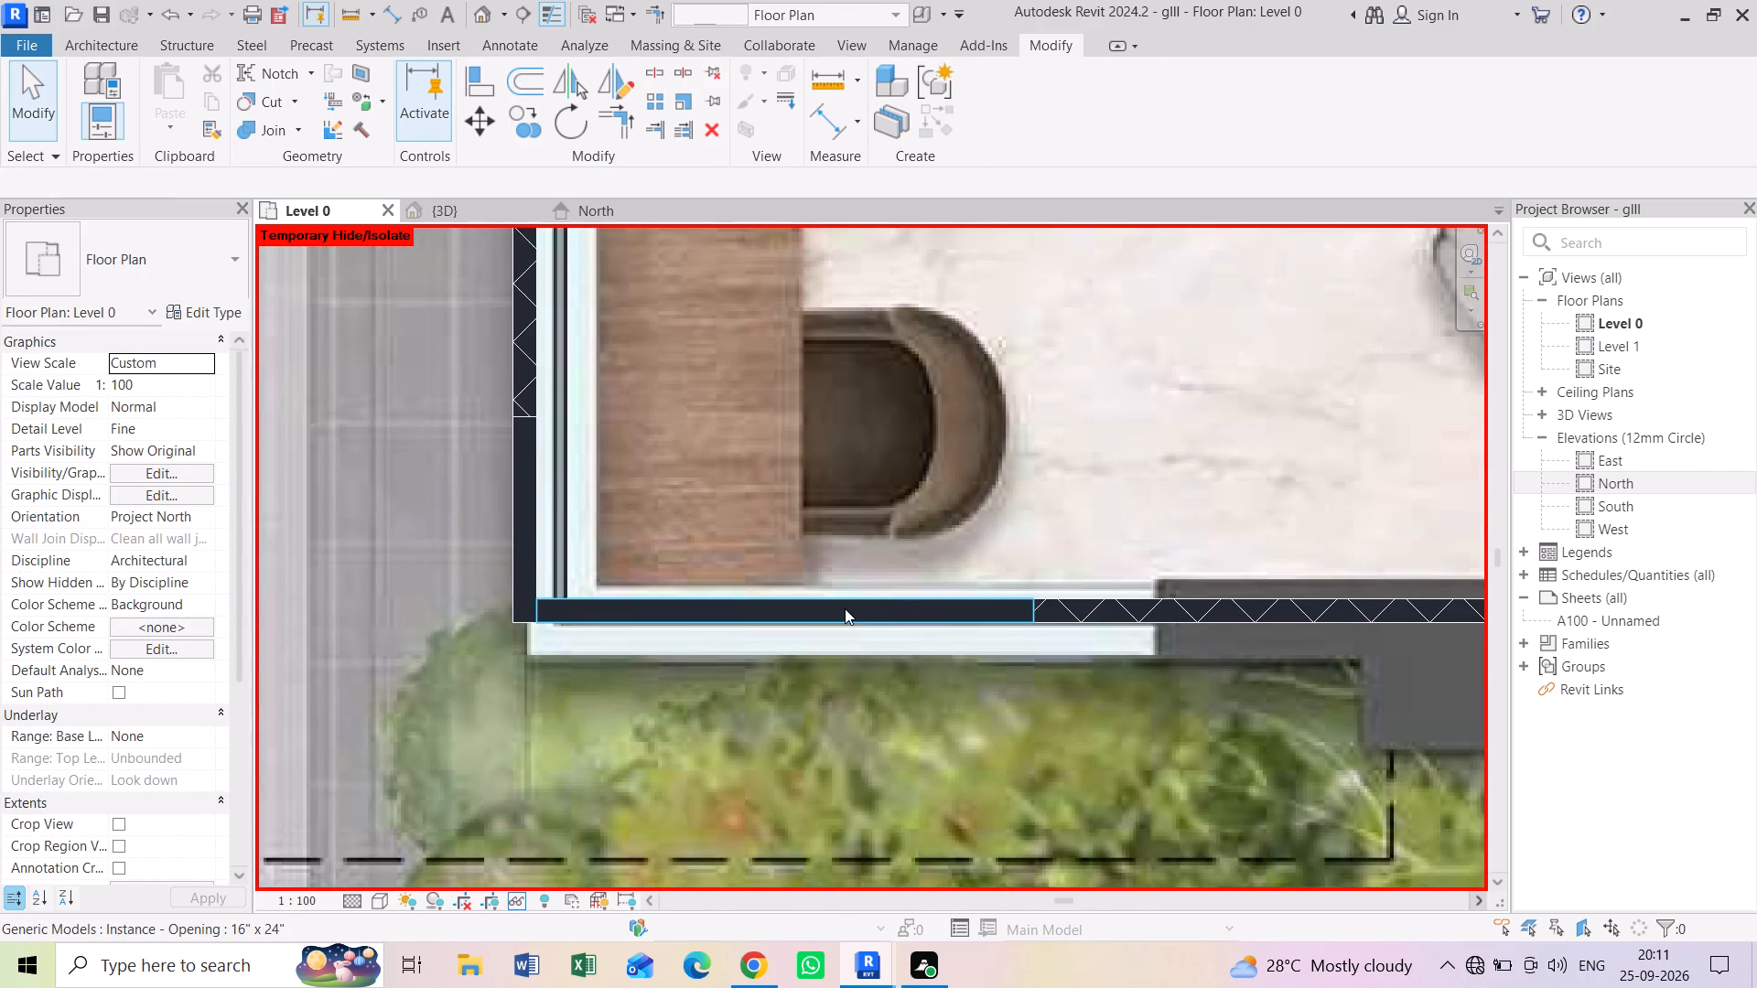
{"action": "scroll", "coordinate": [782, 594], "scroll_direction": "down", "scroll_amount": 1}
{"action": "middle_click_drag", "start_coordinate": [526, 363], "coordinate": [544, 516]}
{"action": "middle_click_drag", "start_coordinate": [555, 444], "coordinate": [566, 573]}
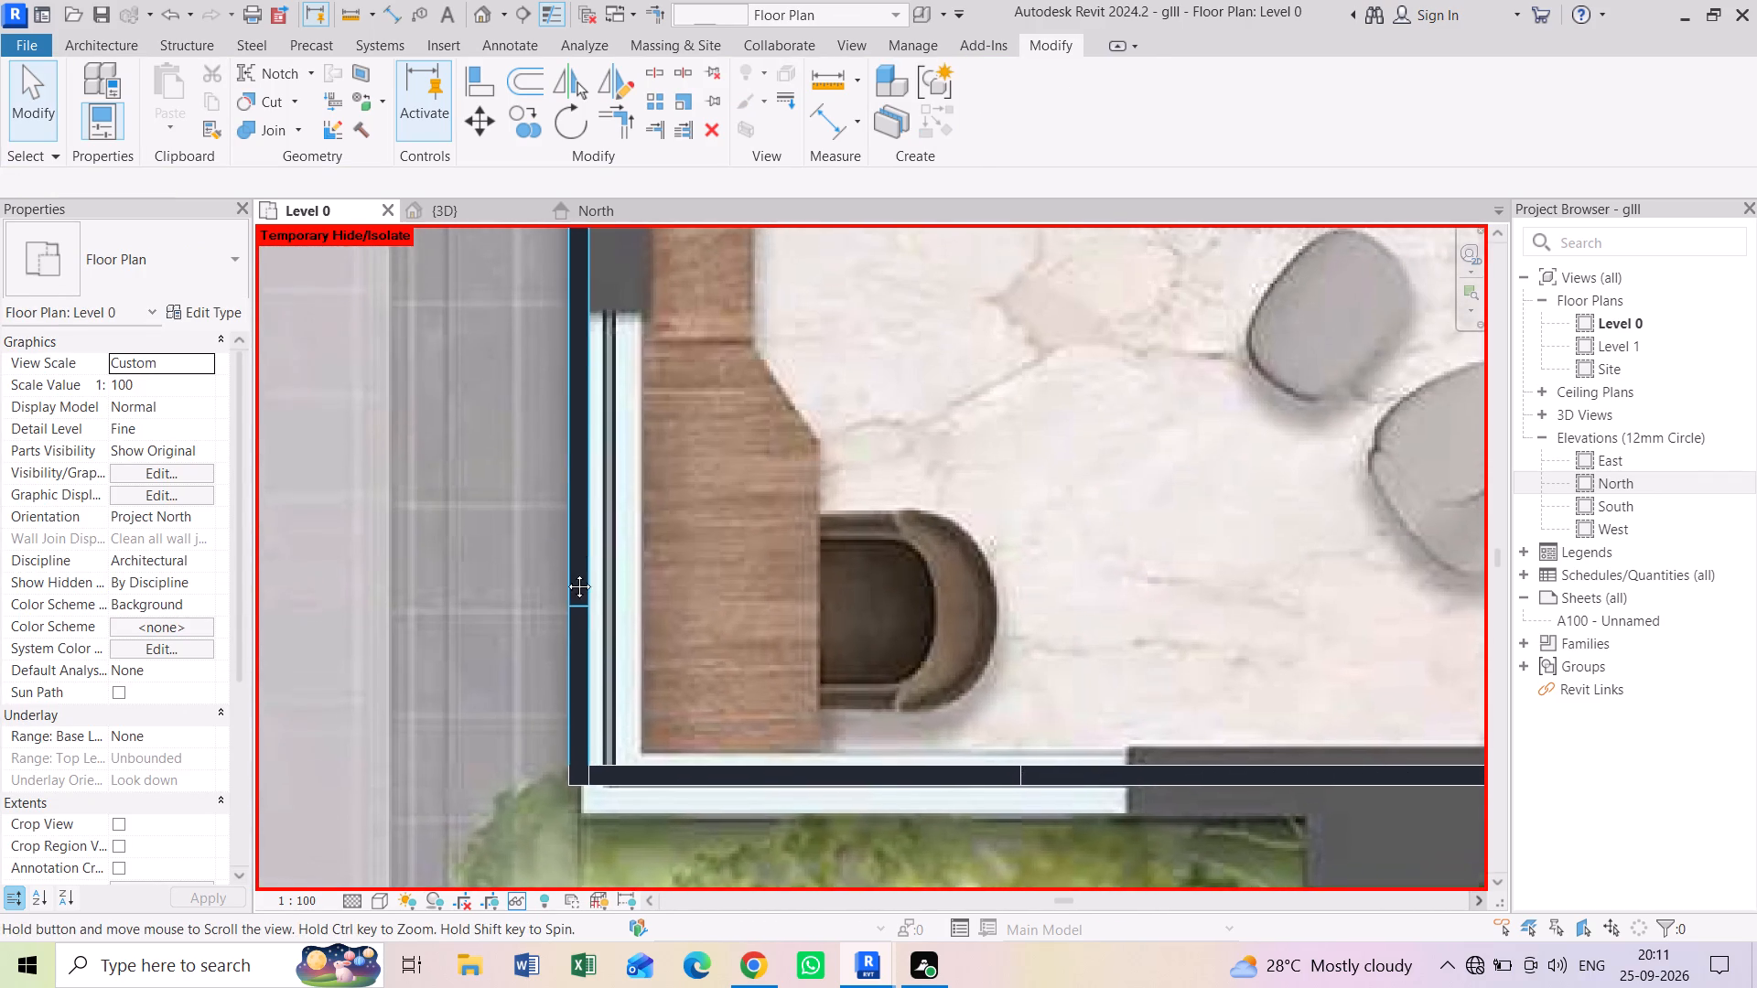
{"action": "middle_click_drag", "start_coordinate": [566, 573], "coordinate": [567, 659]}
{"action": "scroll", "coordinate": [574, 606], "scroll_direction": "down", "scroll_amount": 3}
{"action": "middle_click_drag", "start_coordinate": [601, 456], "coordinate": [623, 687]}
{"action": "middle_click_drag", "start_coordinate": [634, 400], "coordinate": [652, 490]}
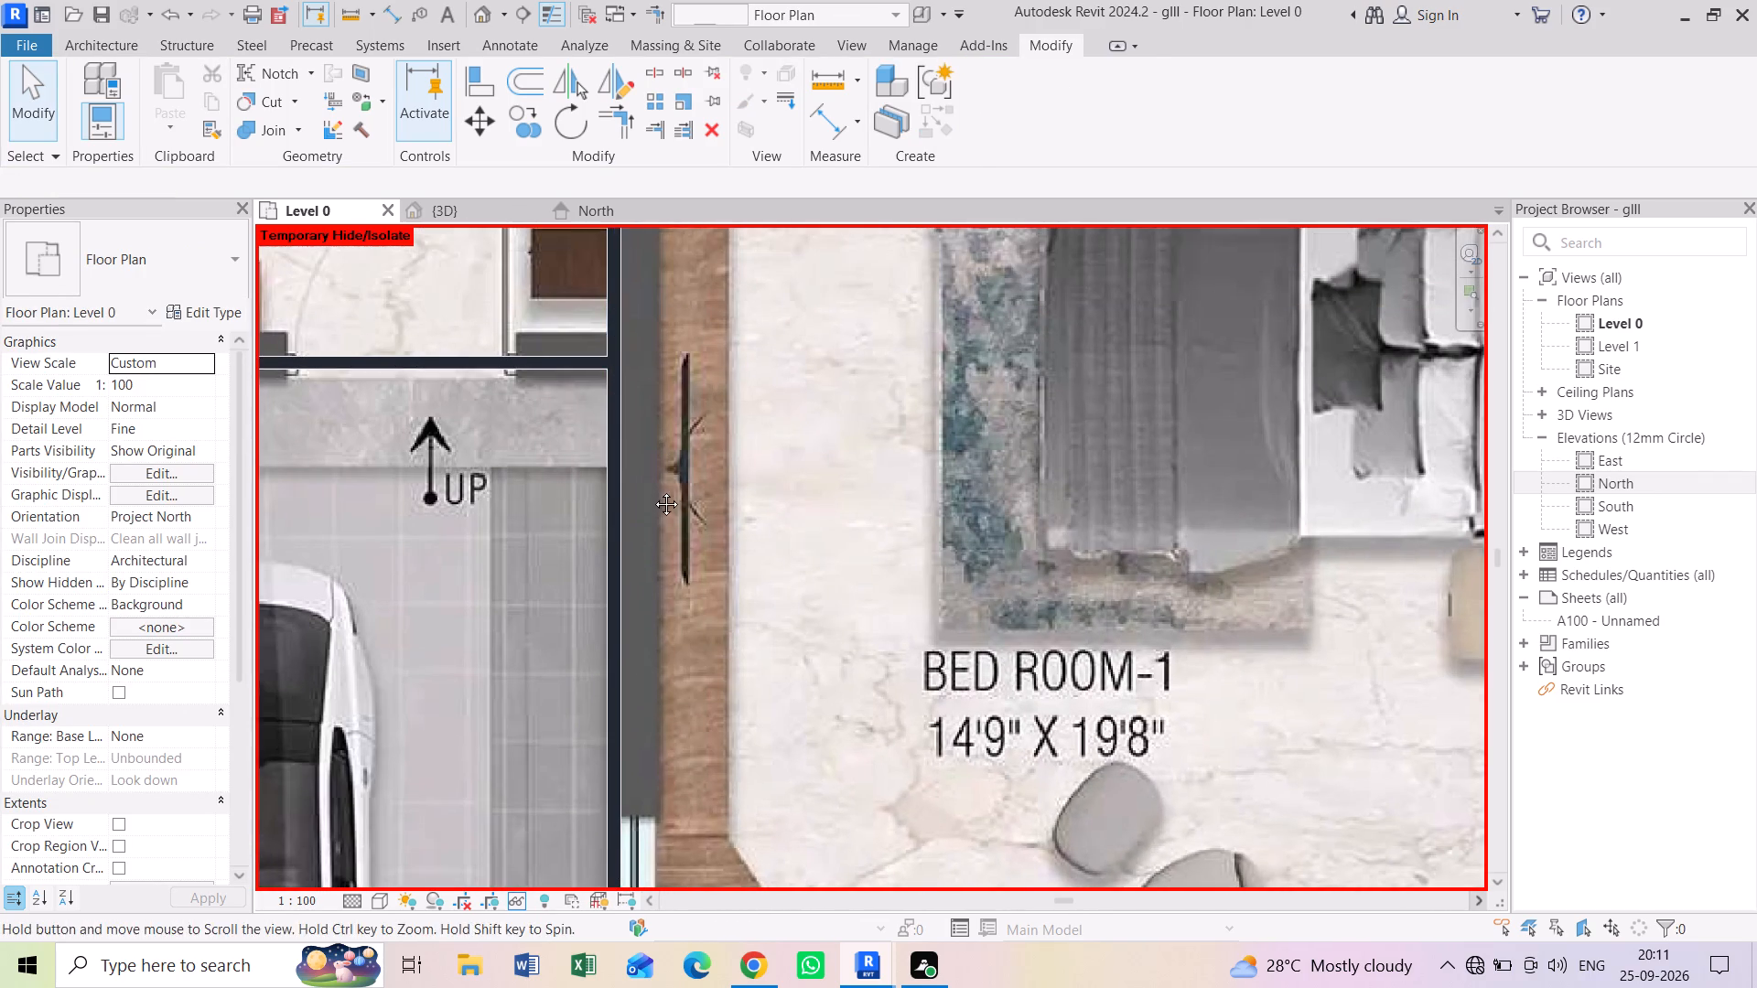
{"action": "middle_click_drag", "start_coordinate": [652, 490], "coordinate": [652, 492]}
Switch to the 3D view and inspect Bedroom-1's two openings where they meet at the corner.
{"action": "left_click", "coordinate": [438, 216]}
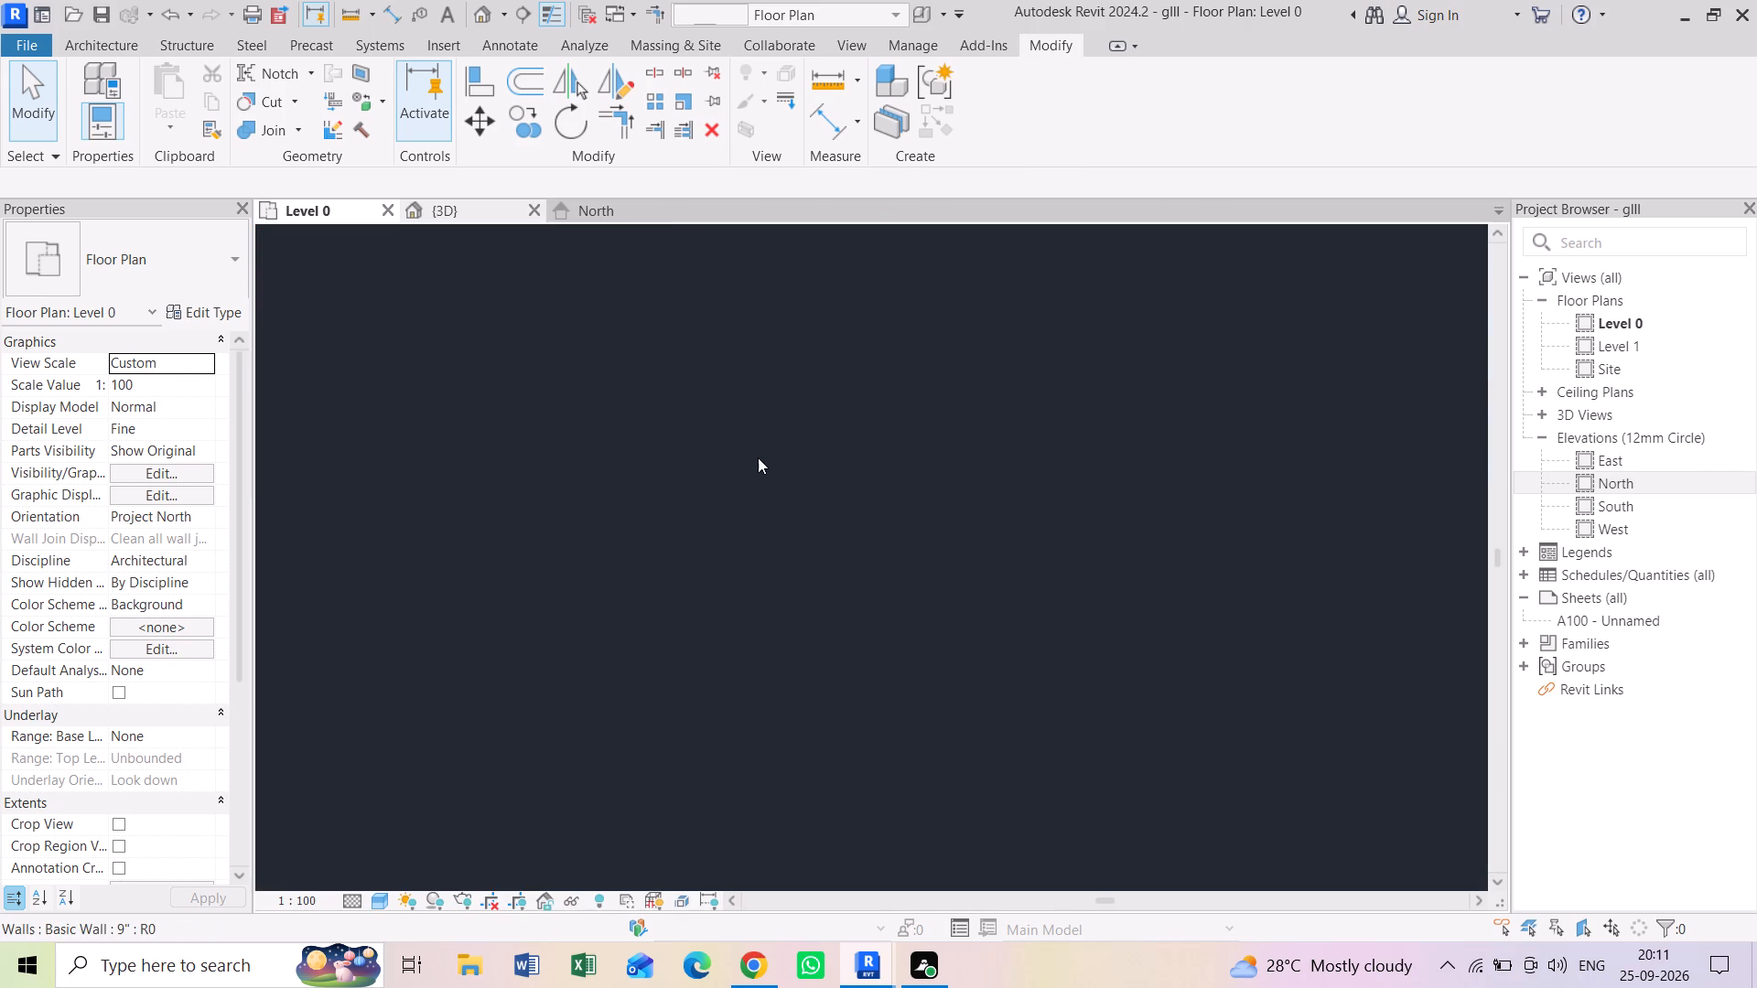
{"action": "scroll", "coordinate": [677, 604], "scroll_direction": "up", "scroll_amount": 5}
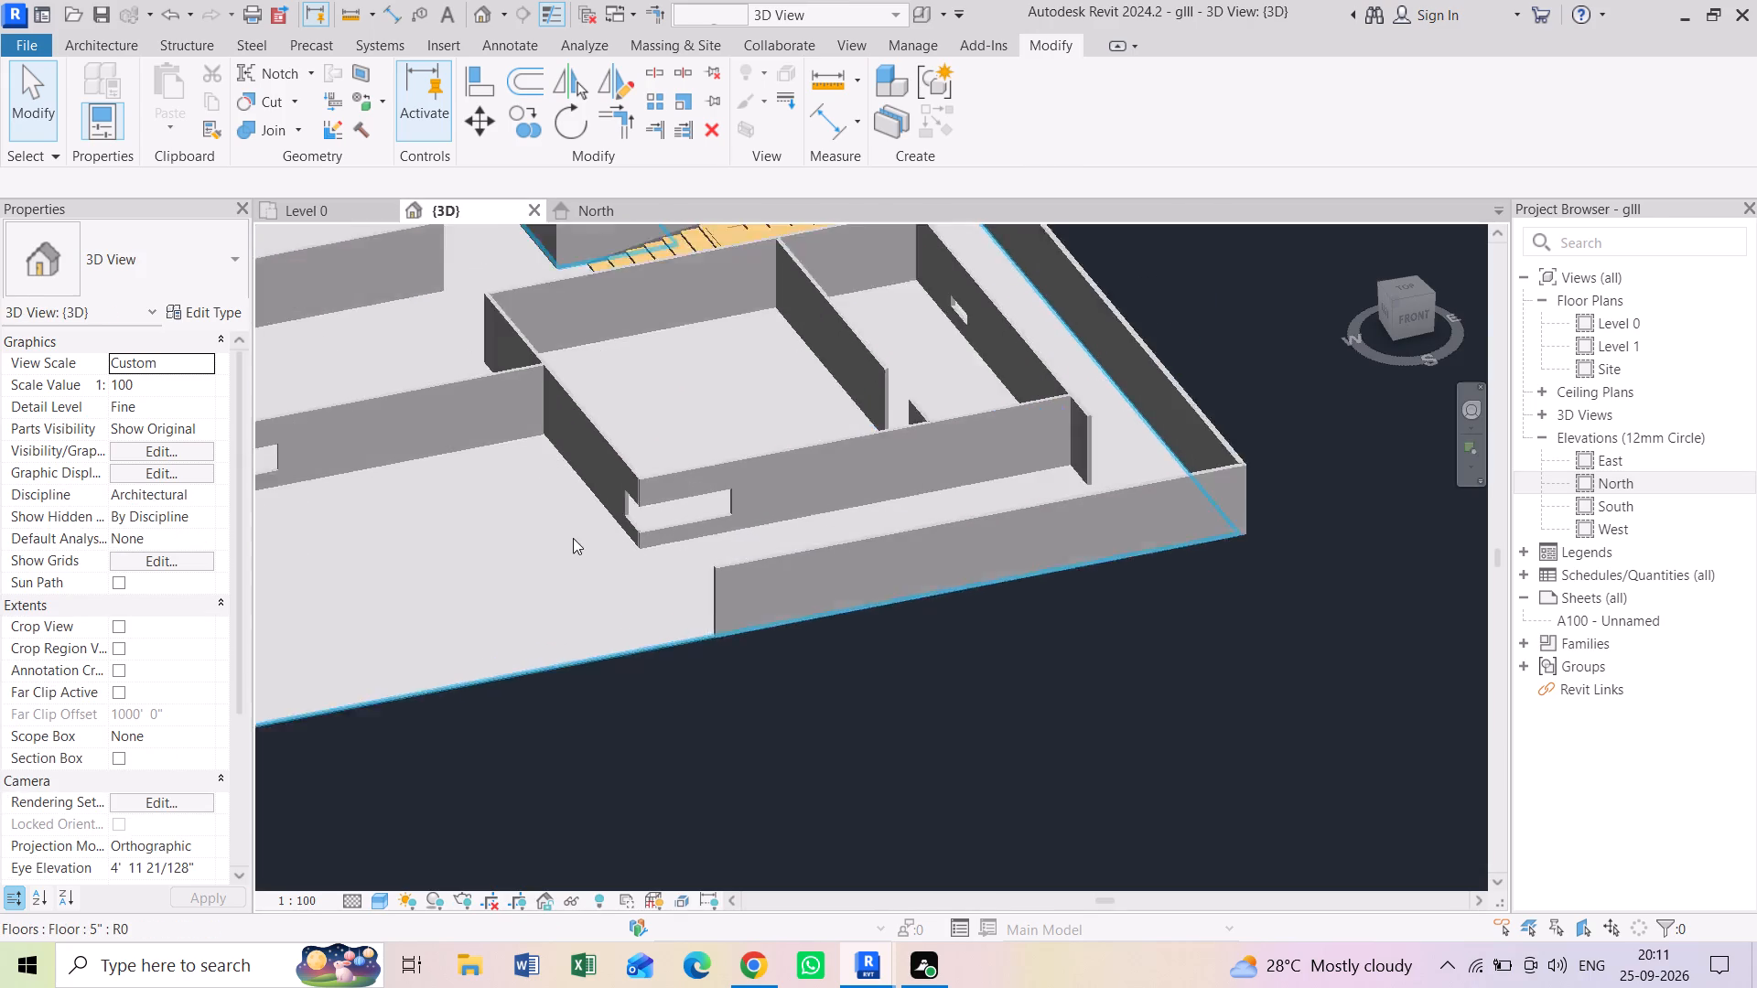
{"action": "scroll", "coordinate": [573, 538], "scroll_direction": "up", "scroll_amount": 5}
{"action": "scroll", "coordinate": [749, 509], "scroll_direction": "up", "scroll_amount": 3}
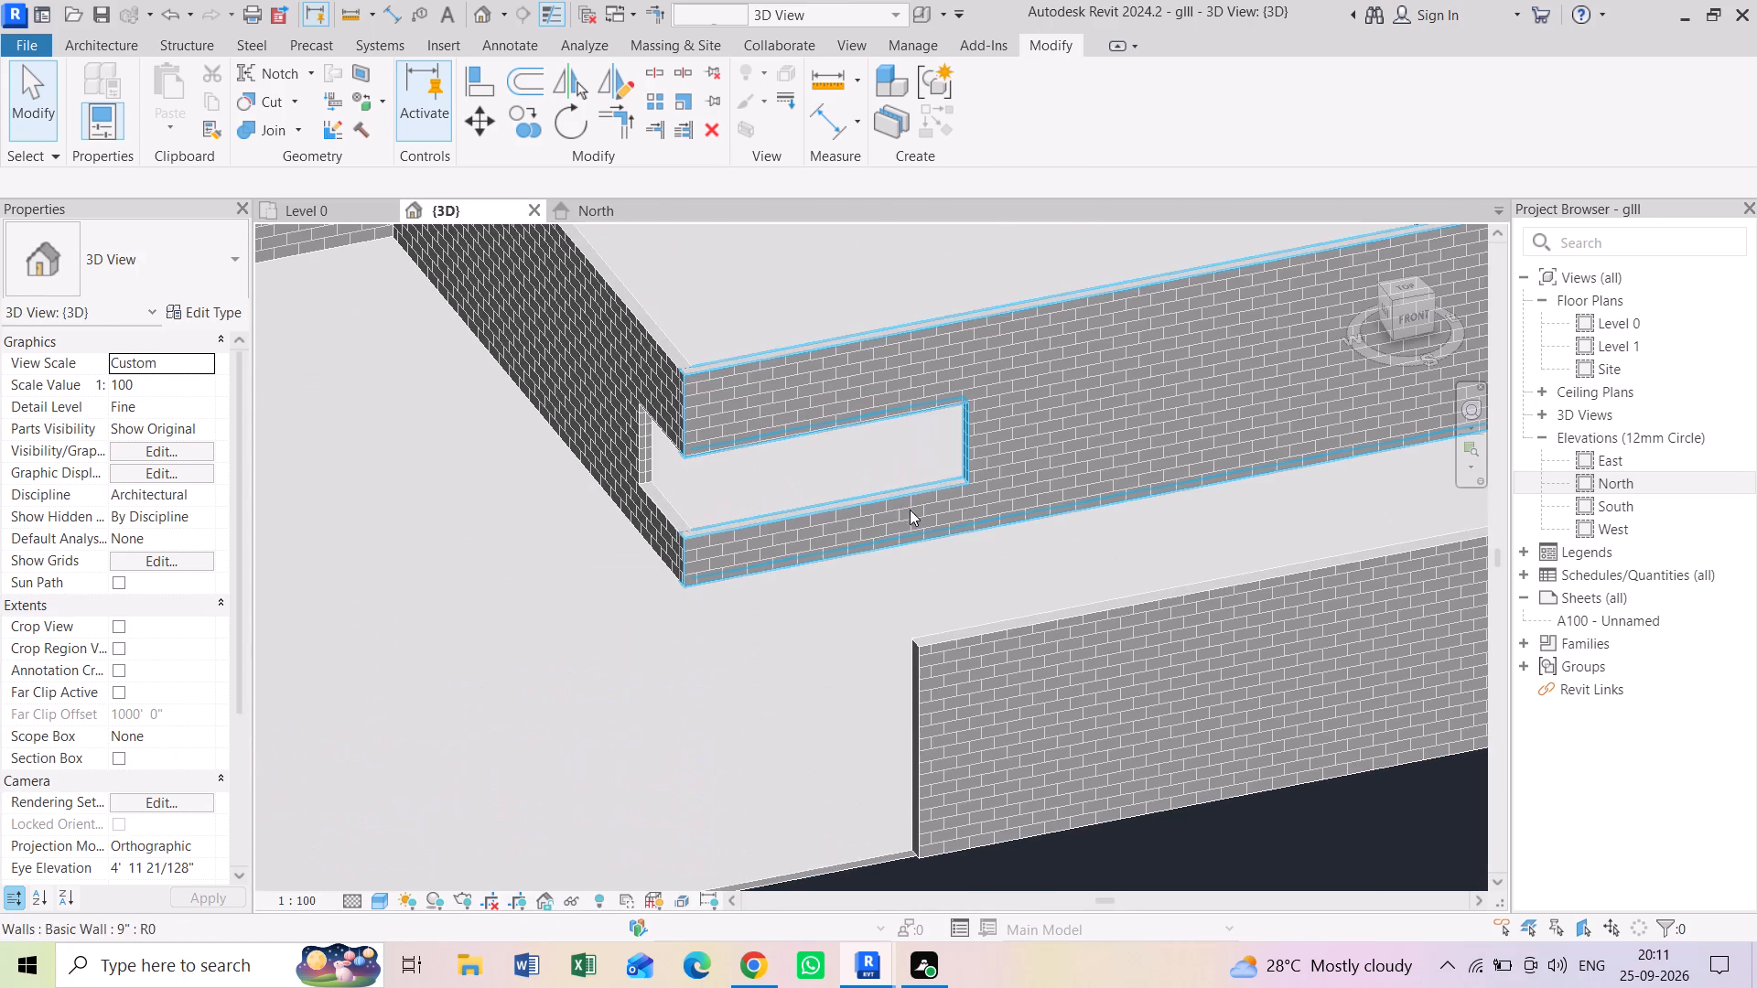
{"action": "scroll", "coordinate": [687, 494], "scroll_direction": "up", "scroll_amount": 5}
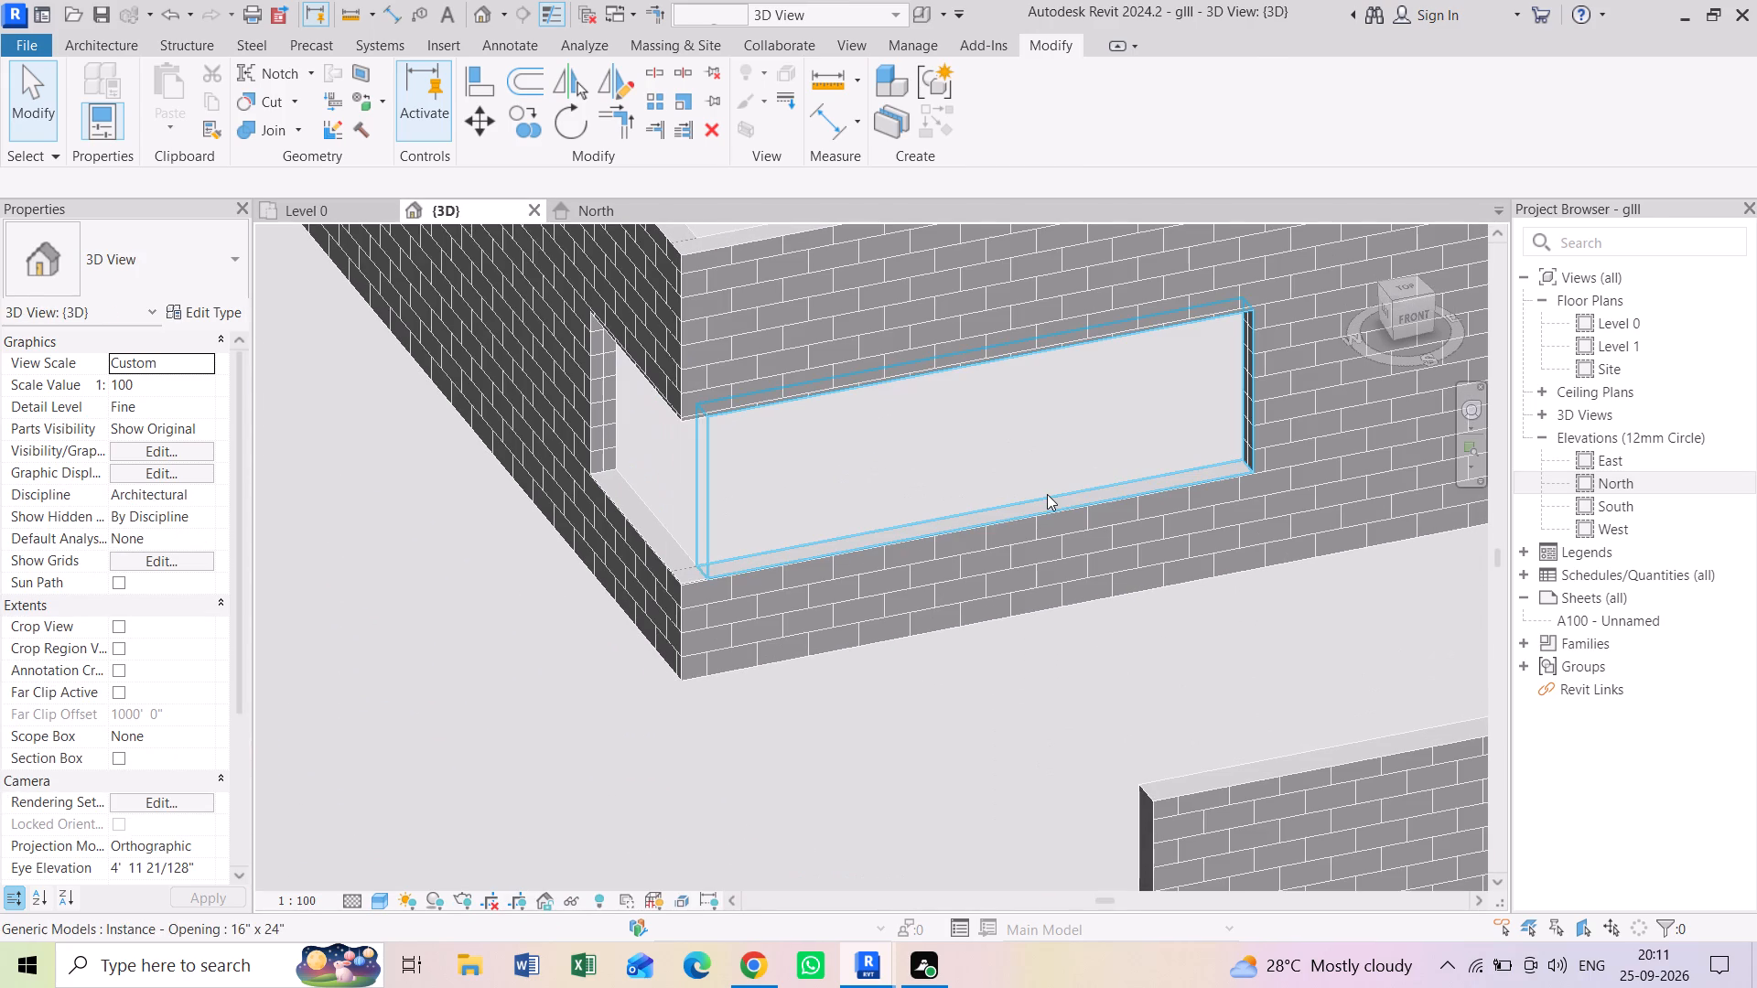
{"action": "scroll", "coordinate": [794, 789], "scroll_direction": "down", "scroll_amount": 10}
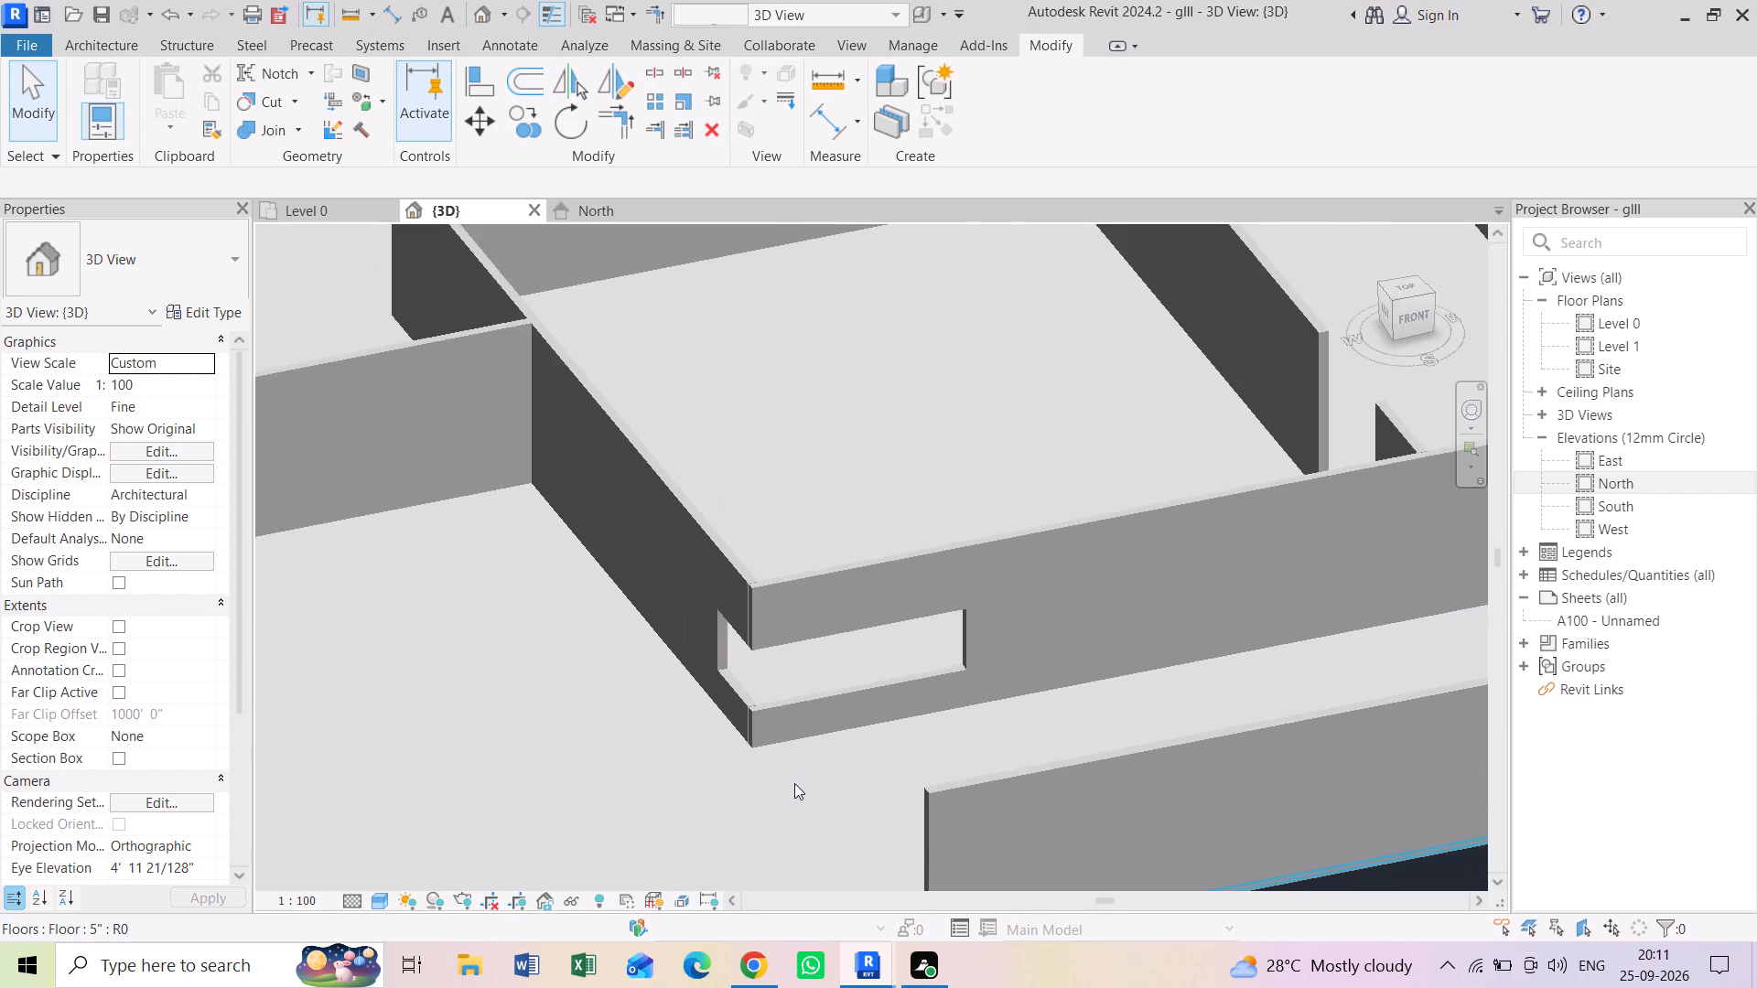
{"action": "middle_click_drag", "start_coordinate": [640, 724], "coordinate": [728, 673]}
{"action": "scroll", "coordinate": [730, 671], "scroll_direction": "down", "scroll_amount": 2}
{"action": "middle_click_drag", "start_coordinate": [950, 609], "coordinate": [956, 633], "text": "shift"}
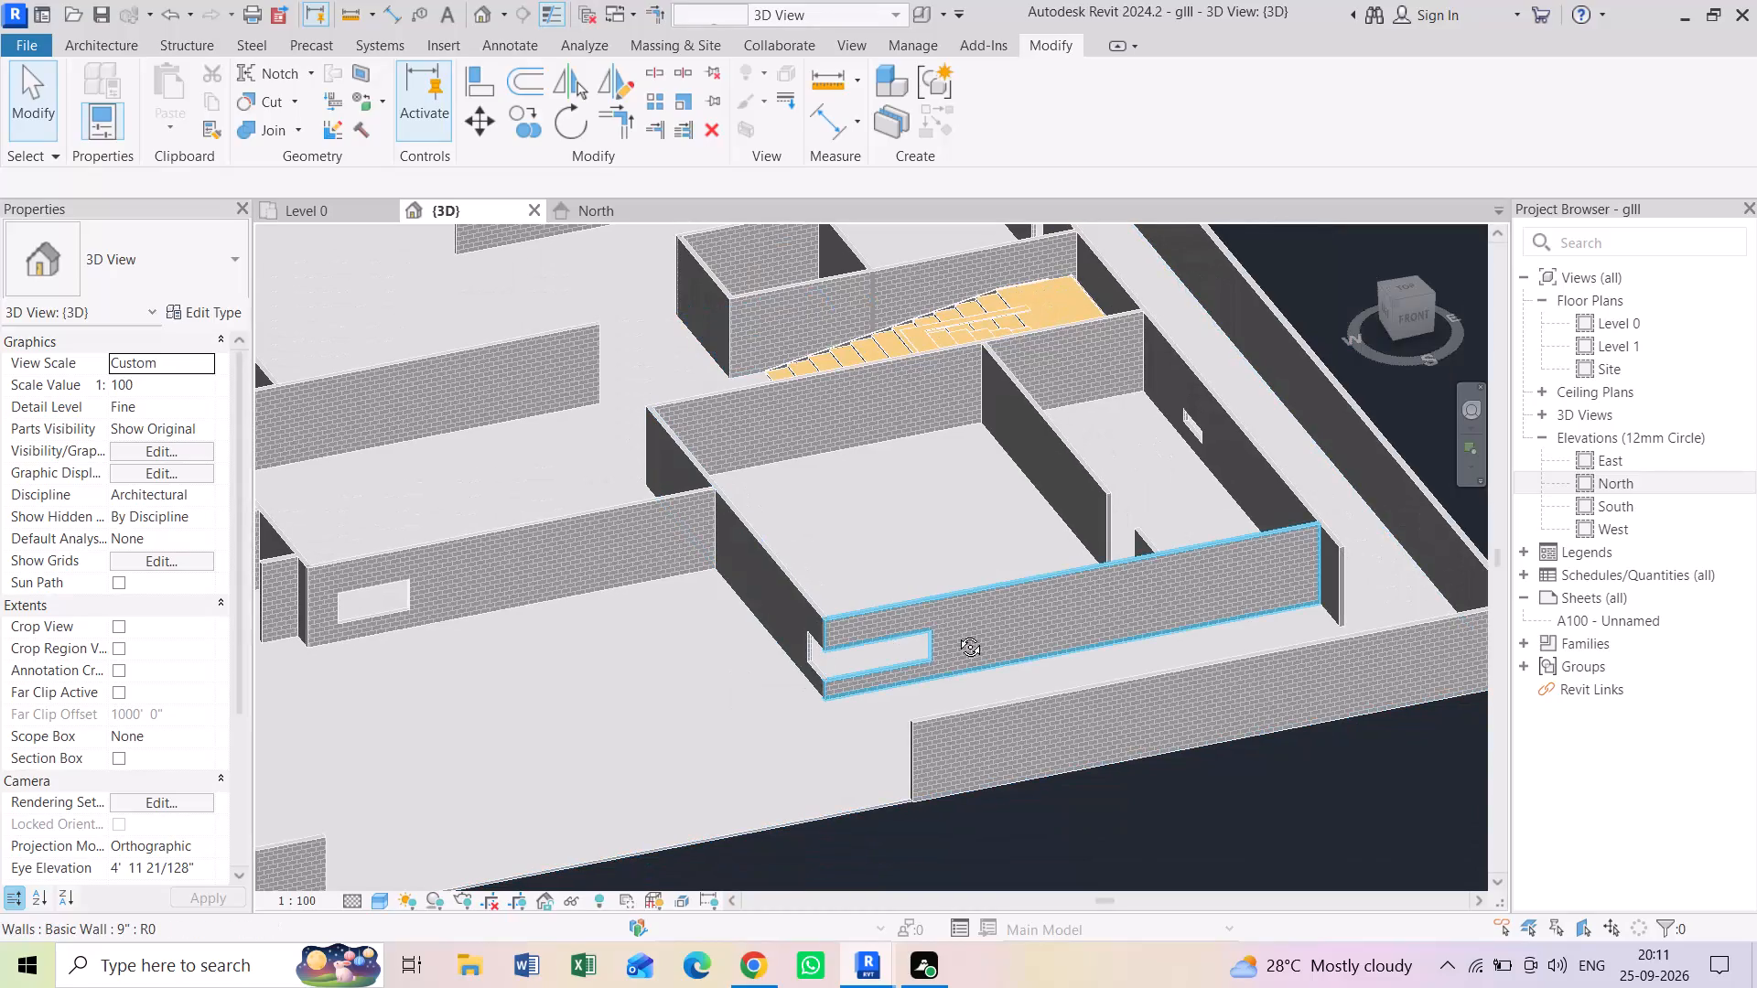
{"action": "middle_click_drag", "start_coordinate": [956, 633], "coordinate": [1119, 503], "text": "shift"}
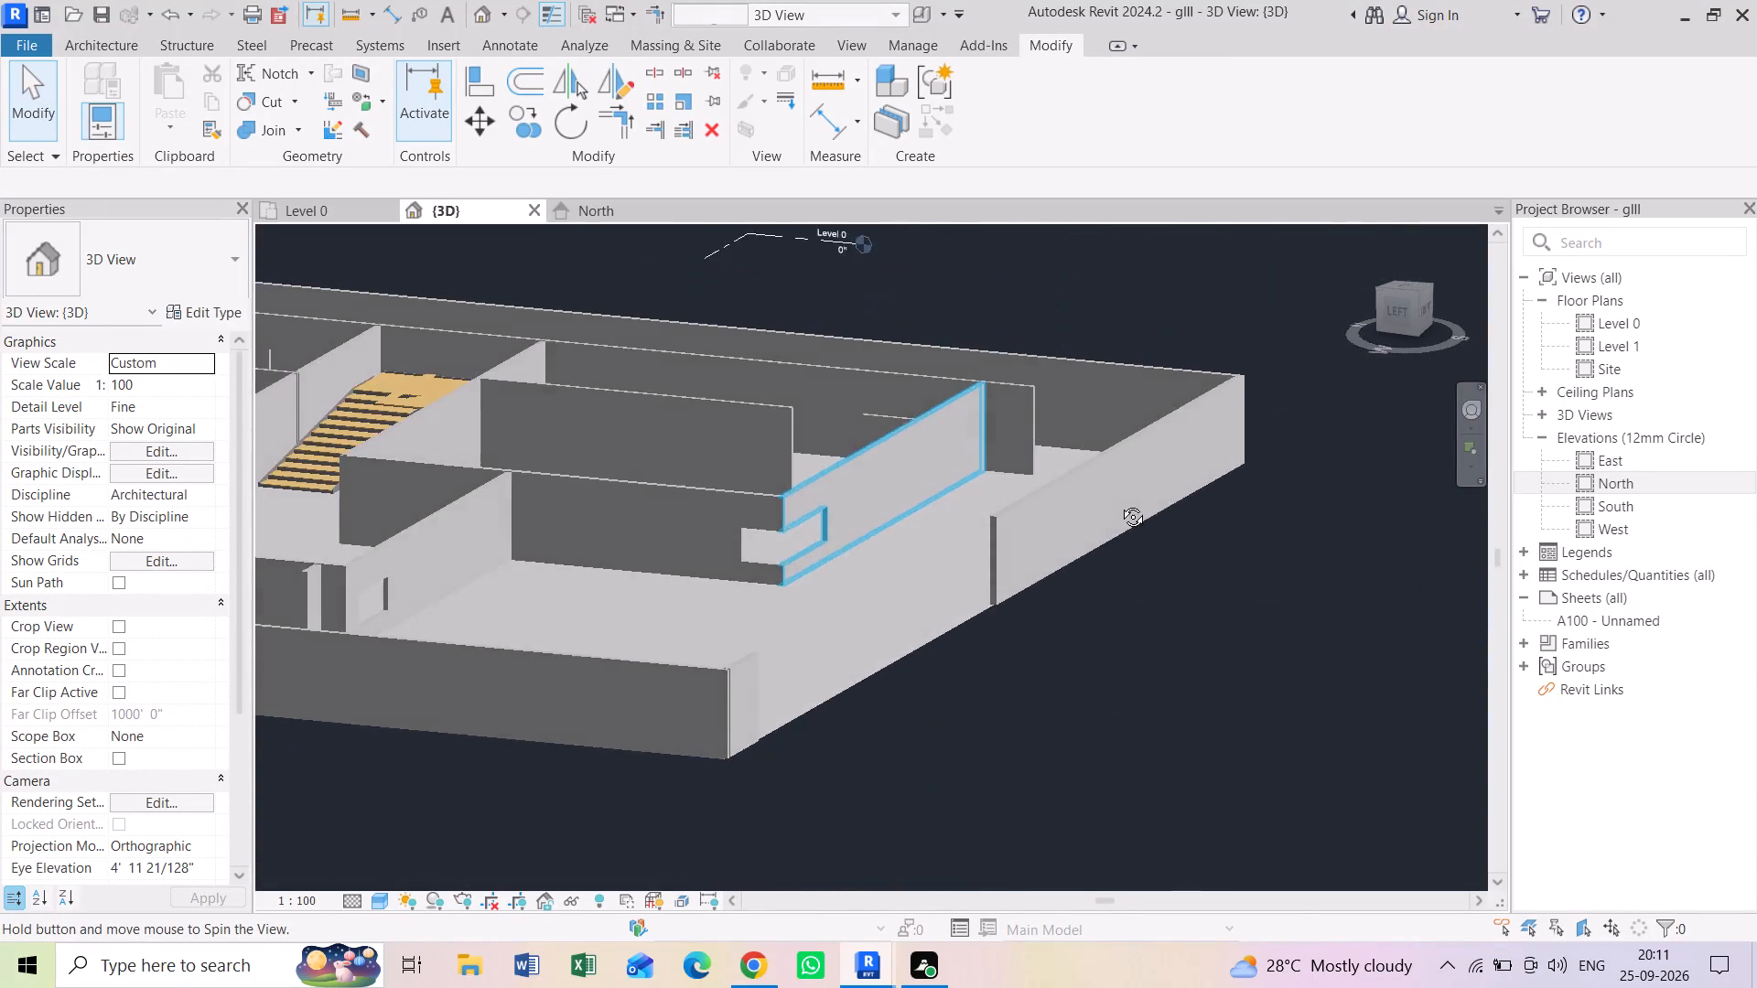
{"action": "middle_click_drag", "start_coordinate": [1119, 503], "coordinate": [974, 537], "text": "shift"}
Set the height to 5' for the 6'-0 1/2" wide opening at the west end of the interior cross wall.
{"action": "middle_click_drag", "start_coordinate": [581, 655], "coordinate": [825, 563]}
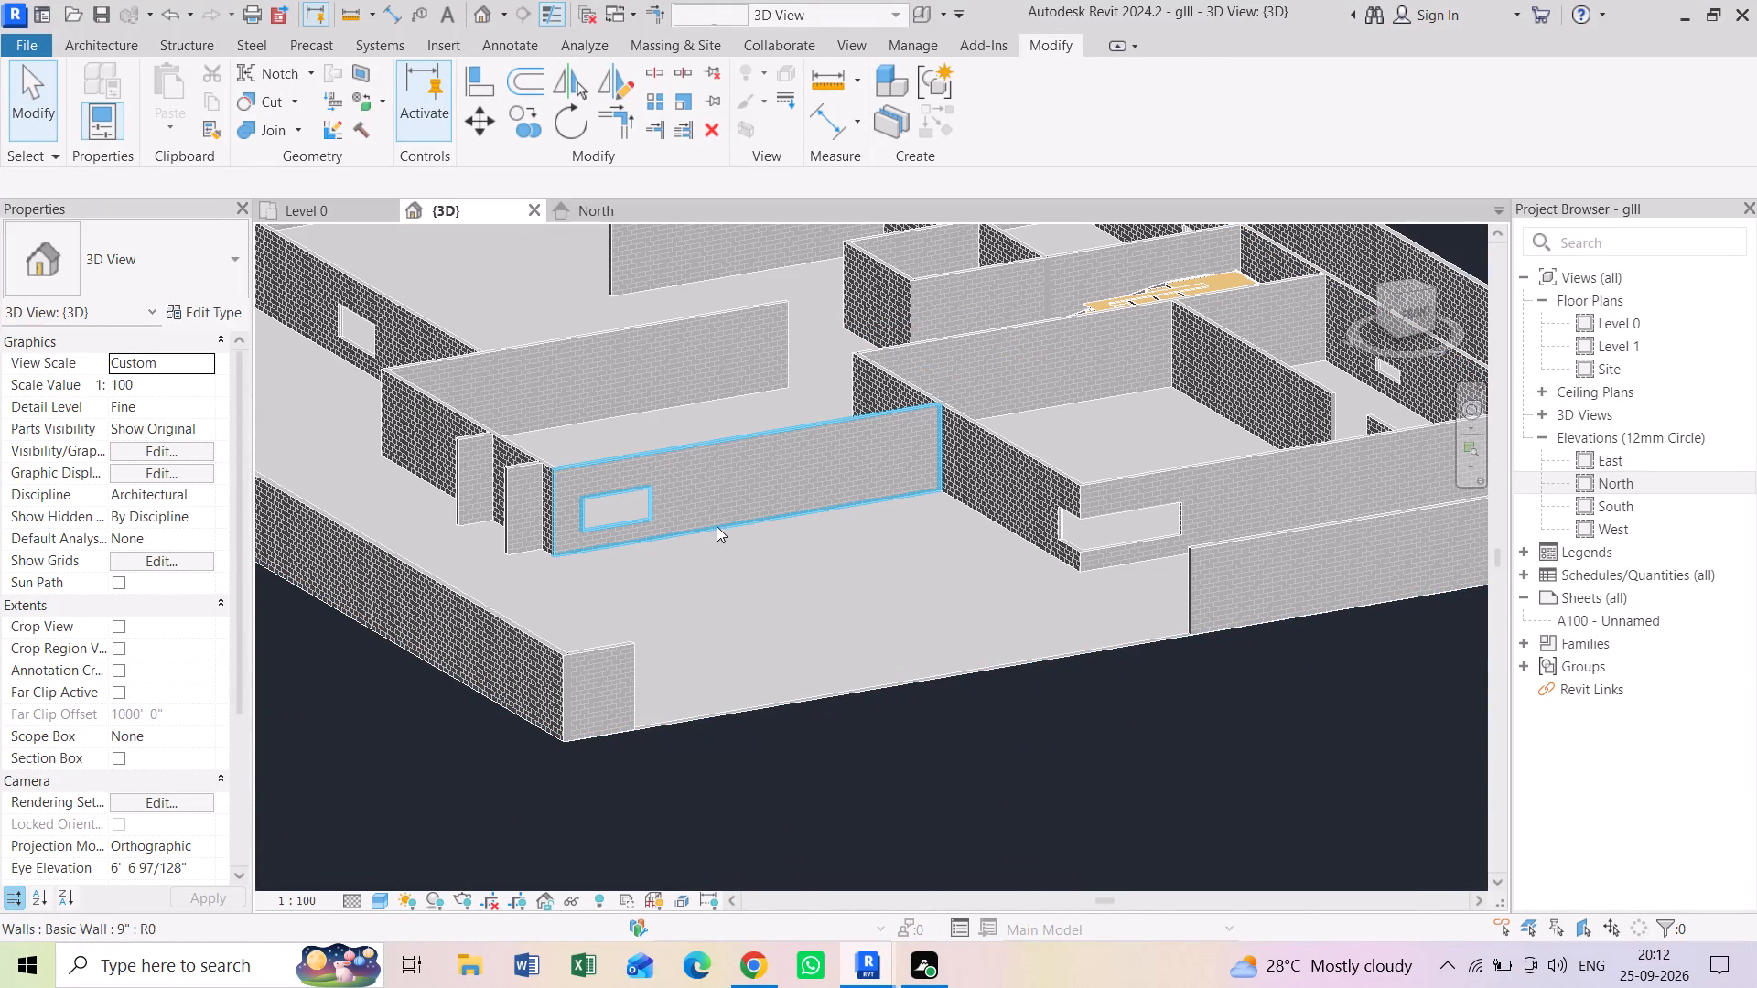
{"action": "scroll", "coordinate": [597, 449], "scroll_direction": "down", "scroll_amount": 4}
{"action": "middle_click_drag", "start_coordinate": [637, 385], "coordinate": [659, 445]}
{"action": "middle_click_drag", "start_coordinate": [743, 318], "coordinate": [761, 473], "text": "shift"}
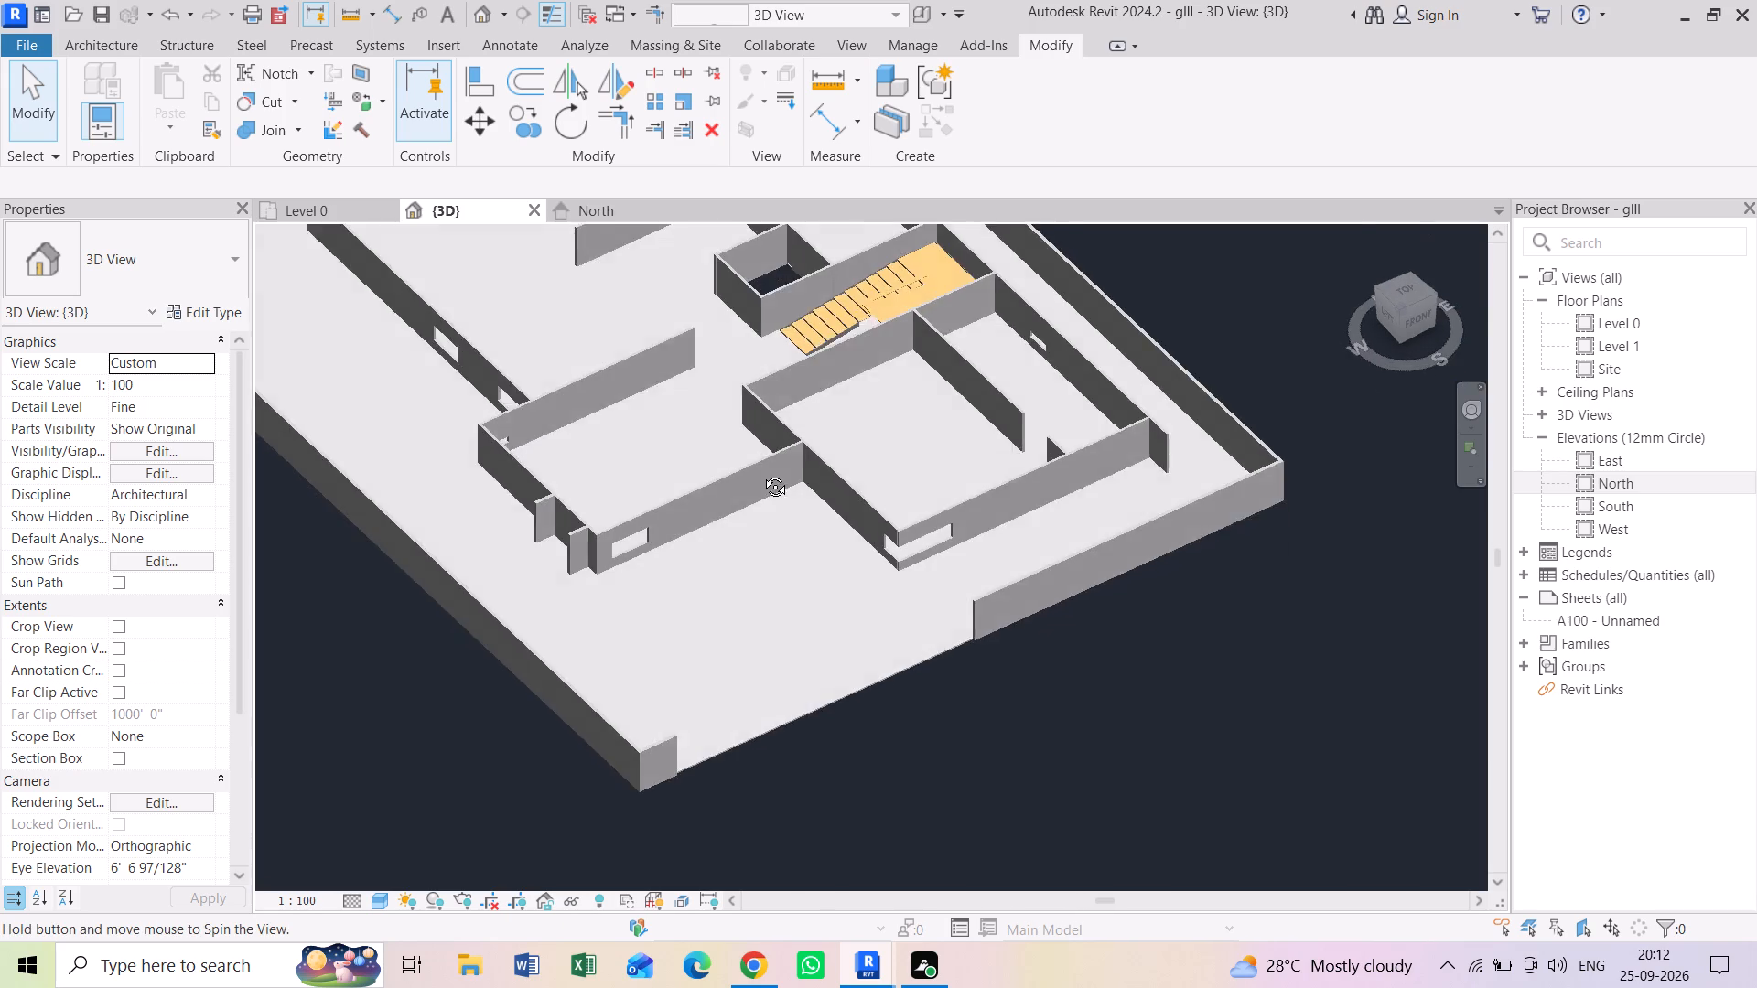
{"action": "middle_click_drag", "start_coordinate": [761, 473], "coordinate": [1009, 367], "text": "shift"}
{"action": "middle_click_drag", "start_coordinate": [393, 628], "coordinate": [580, 602], "text": "shift"}
{"action": "scroll", "coordinate": [547, 613], "scroll_direction": "up", "scroll_amount": 5}
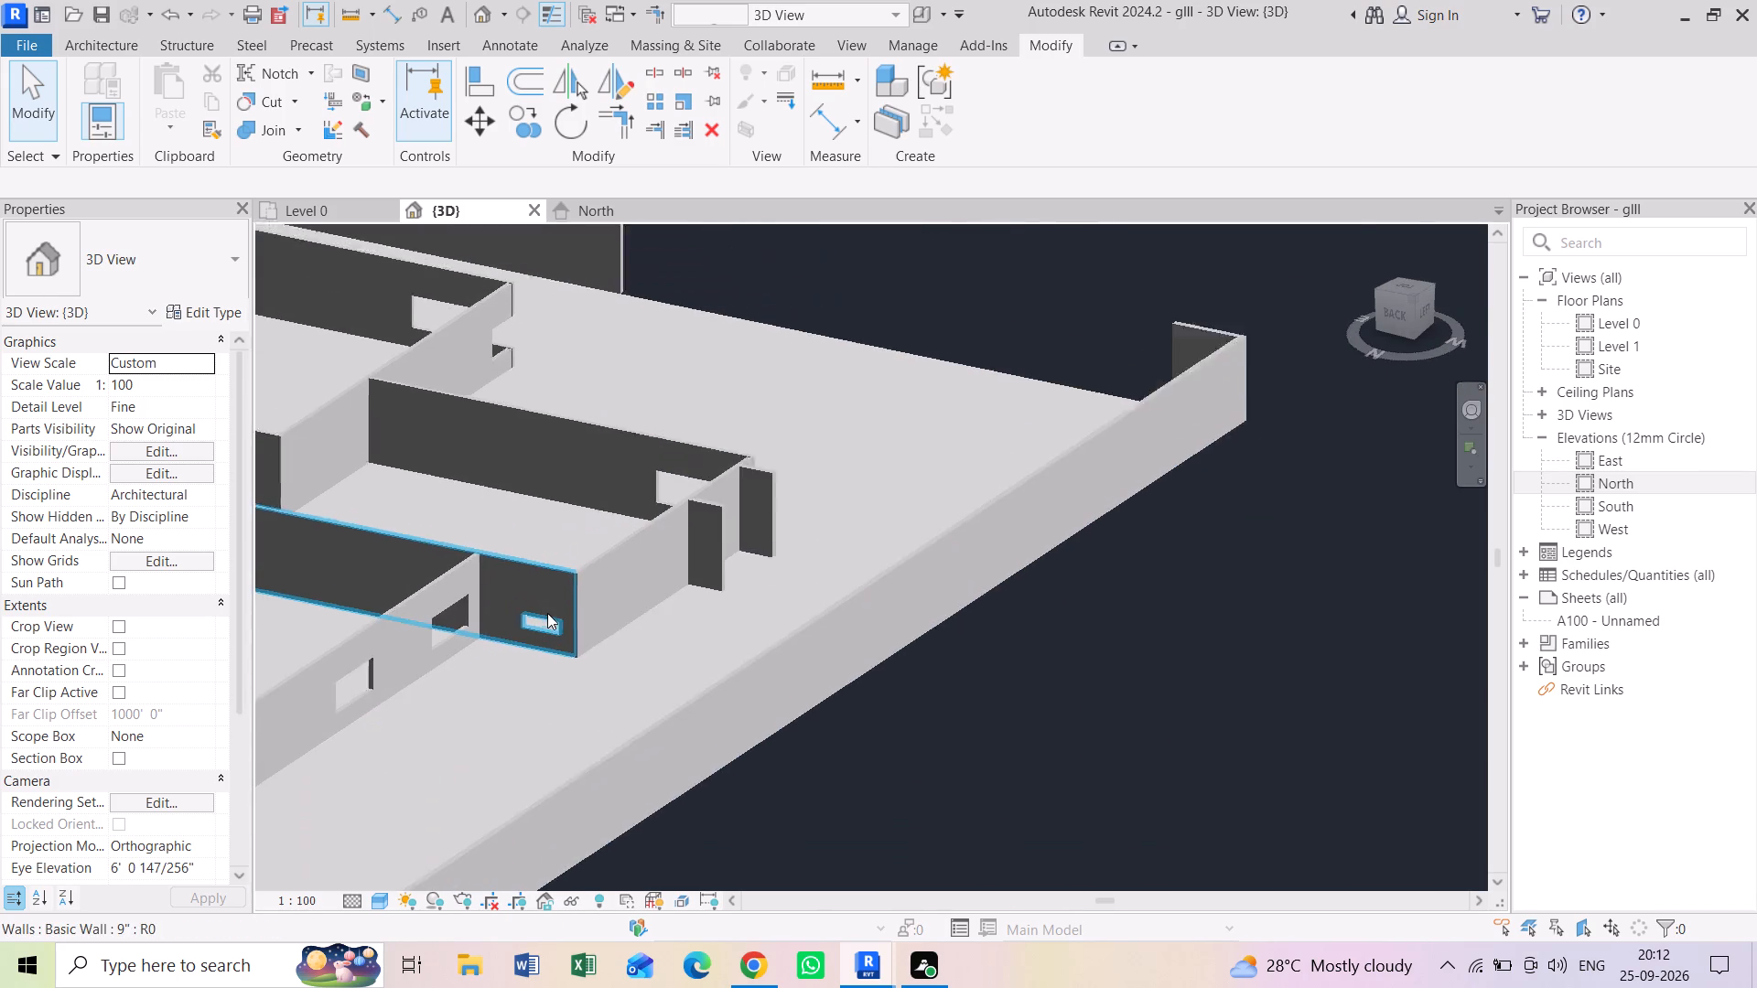
{"action": "left_click", "coordinate": [550, 621]}
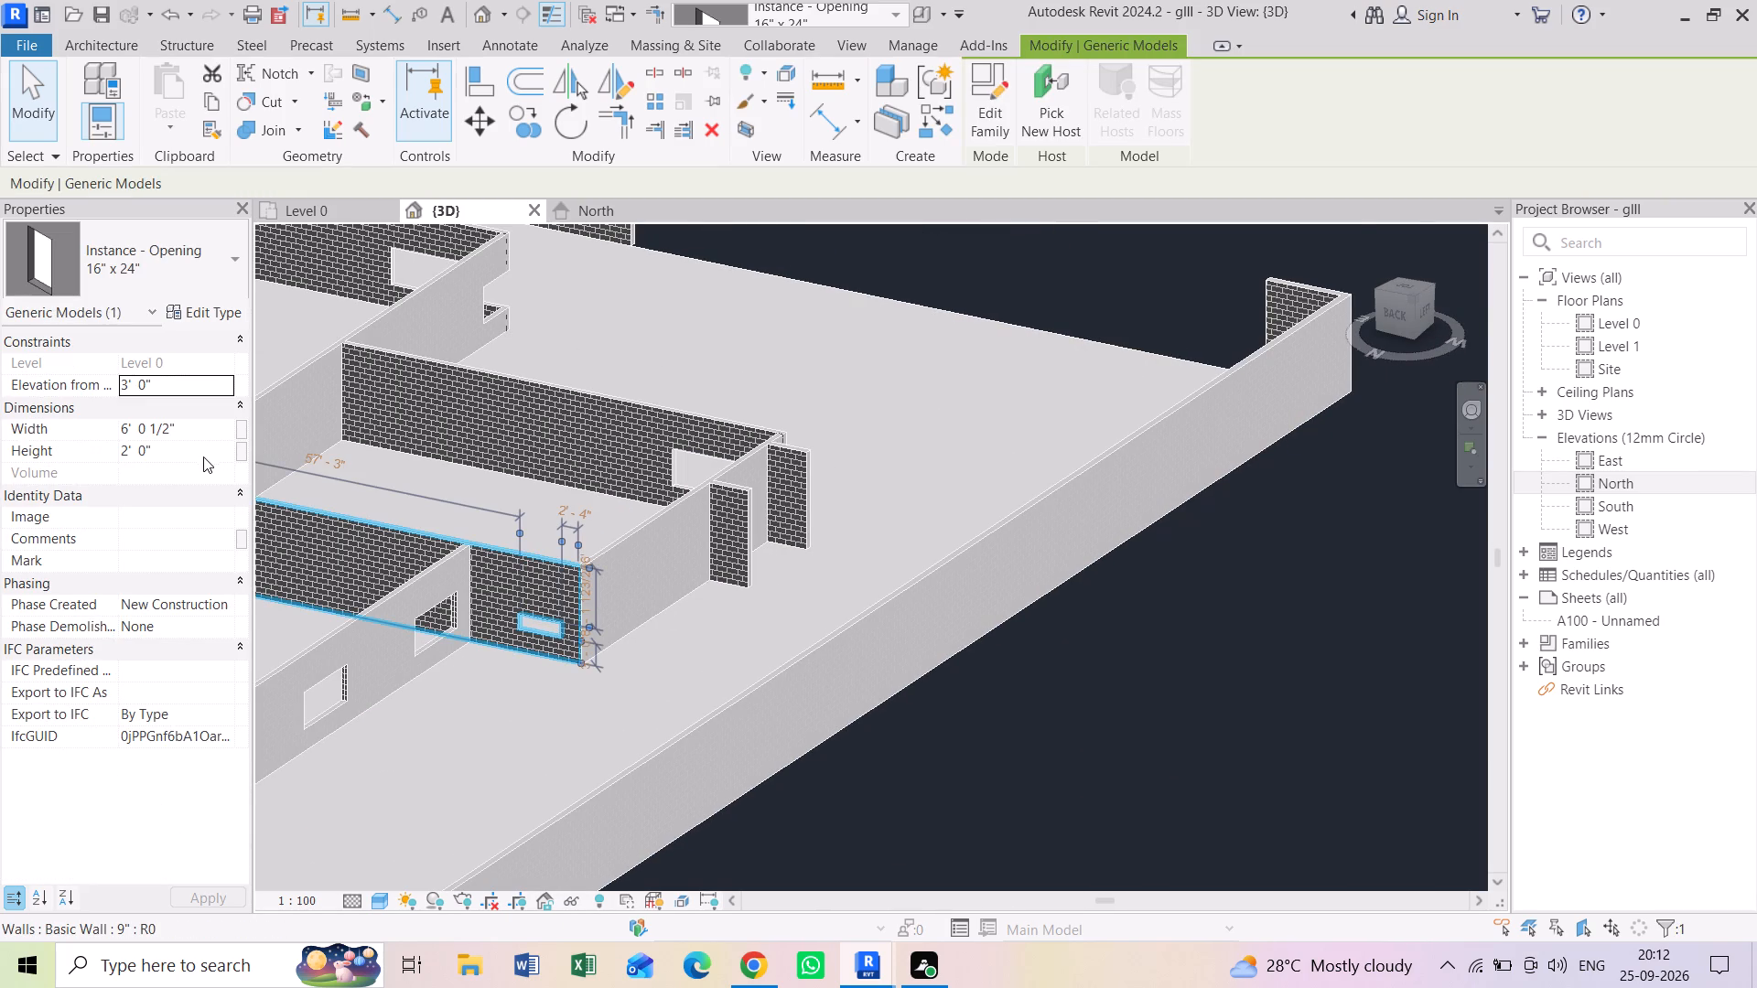
{"action": "left_click", "coordinate": [203, 456]}
{"action": "type", "text": "5'"}
{"action": "key", "text": "Return"}
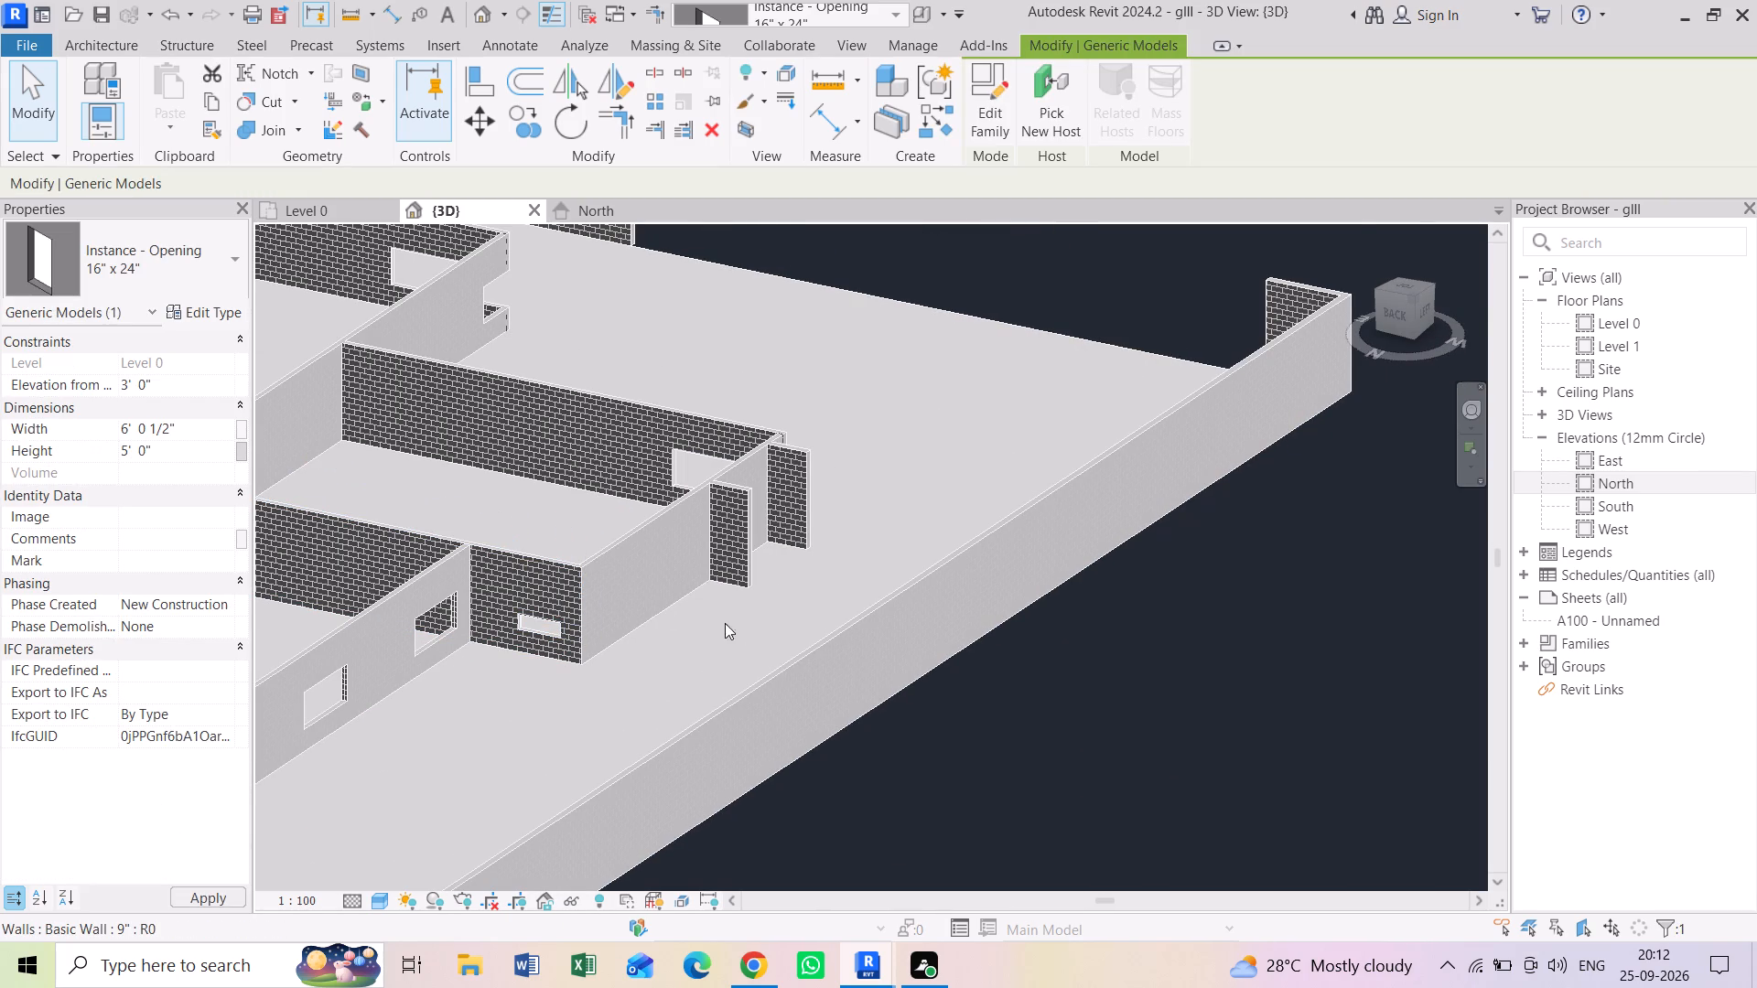
{"action": "key", "text": "Escape"}
Set the height to 4' for the 7'-2" wide opening in the east outer wall, beyond the staircase.
{"action": "middle_click_drag", "start_coordinate": [799, 623], "coordinate": [799, 624], "text": "shift"}
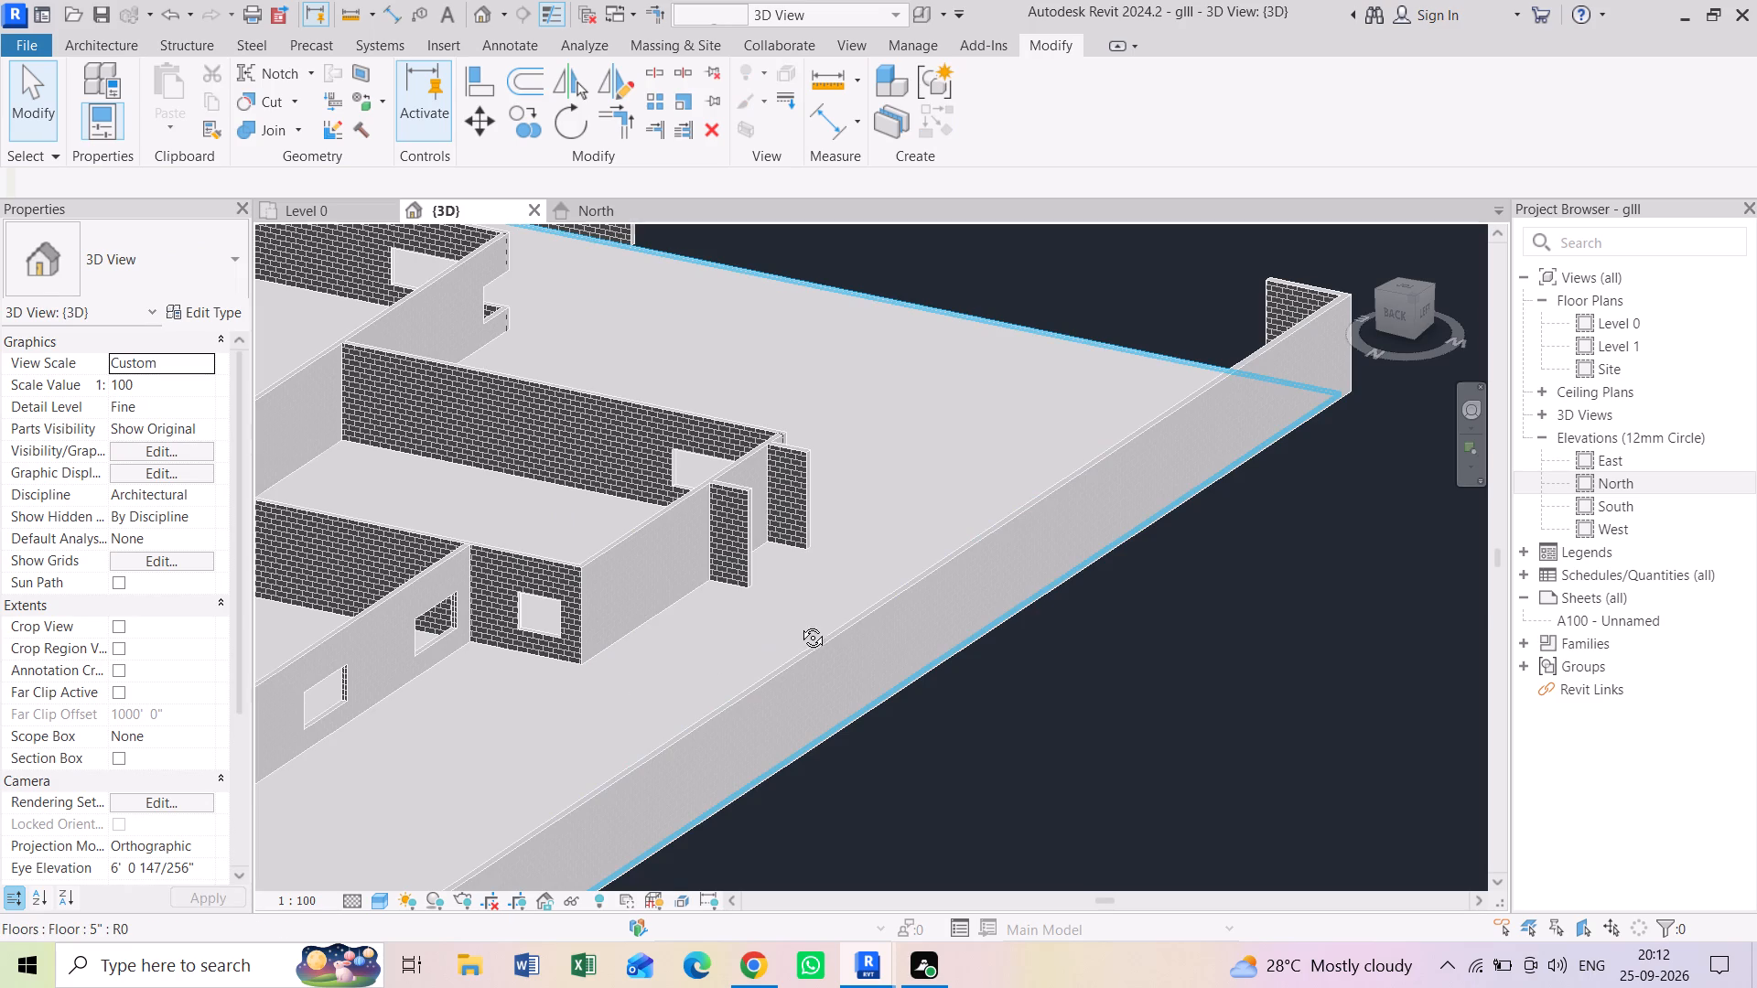
{"action": "middle_click_drag", "start_coordinate": [799, 624], "coordinate": [709, 701], "text": "shift"}
{"action": "middle_click_drag", "start_coordinate": [794, 690], "coordinate": [606, 693], "text": "shift"}
{"action": "middle_click_drag", "start_coordinate": [684, 479], "coordinate": [684, 478]}
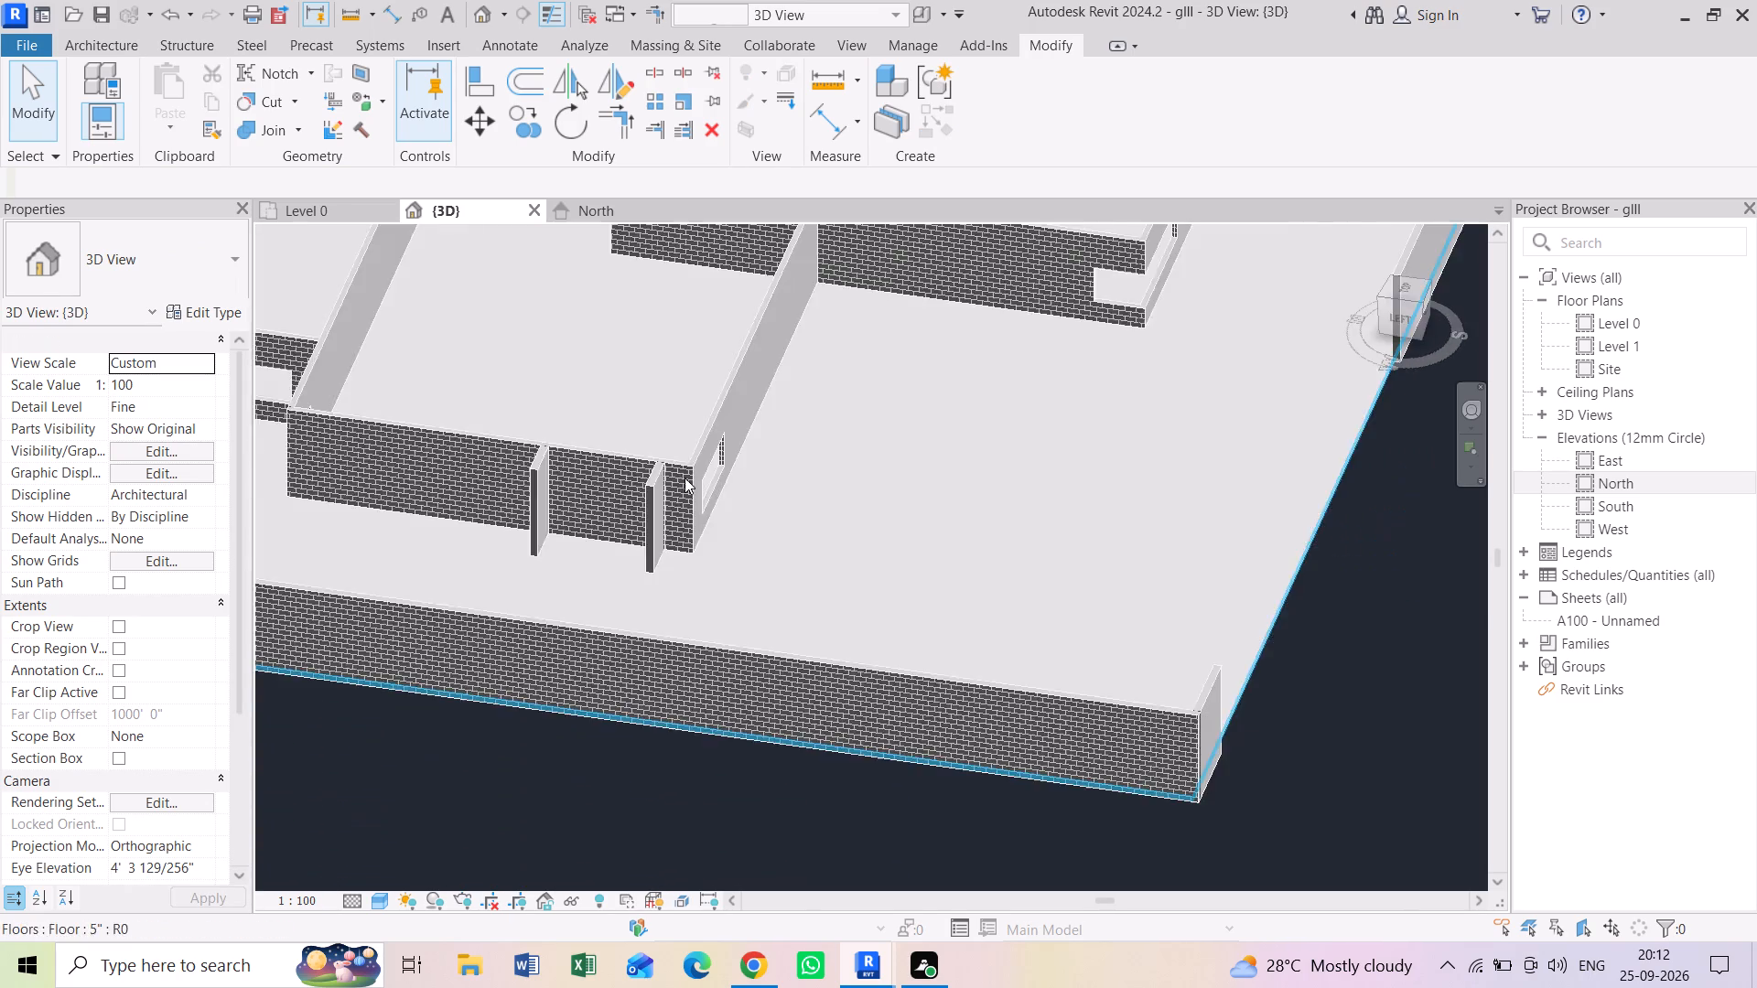
{"action": "middle_click_drag", "start_coordinate": [684, 478], "coordinate": [1014, 888]}
{"action": "middle_click_drag", "start_coordinate": [803, 758], "coordinate": [725, 761], "text": "shift"}
{"action": "middle_click_drag", "start_coordinate": [480, 674], "coordinate": [709, 659]}
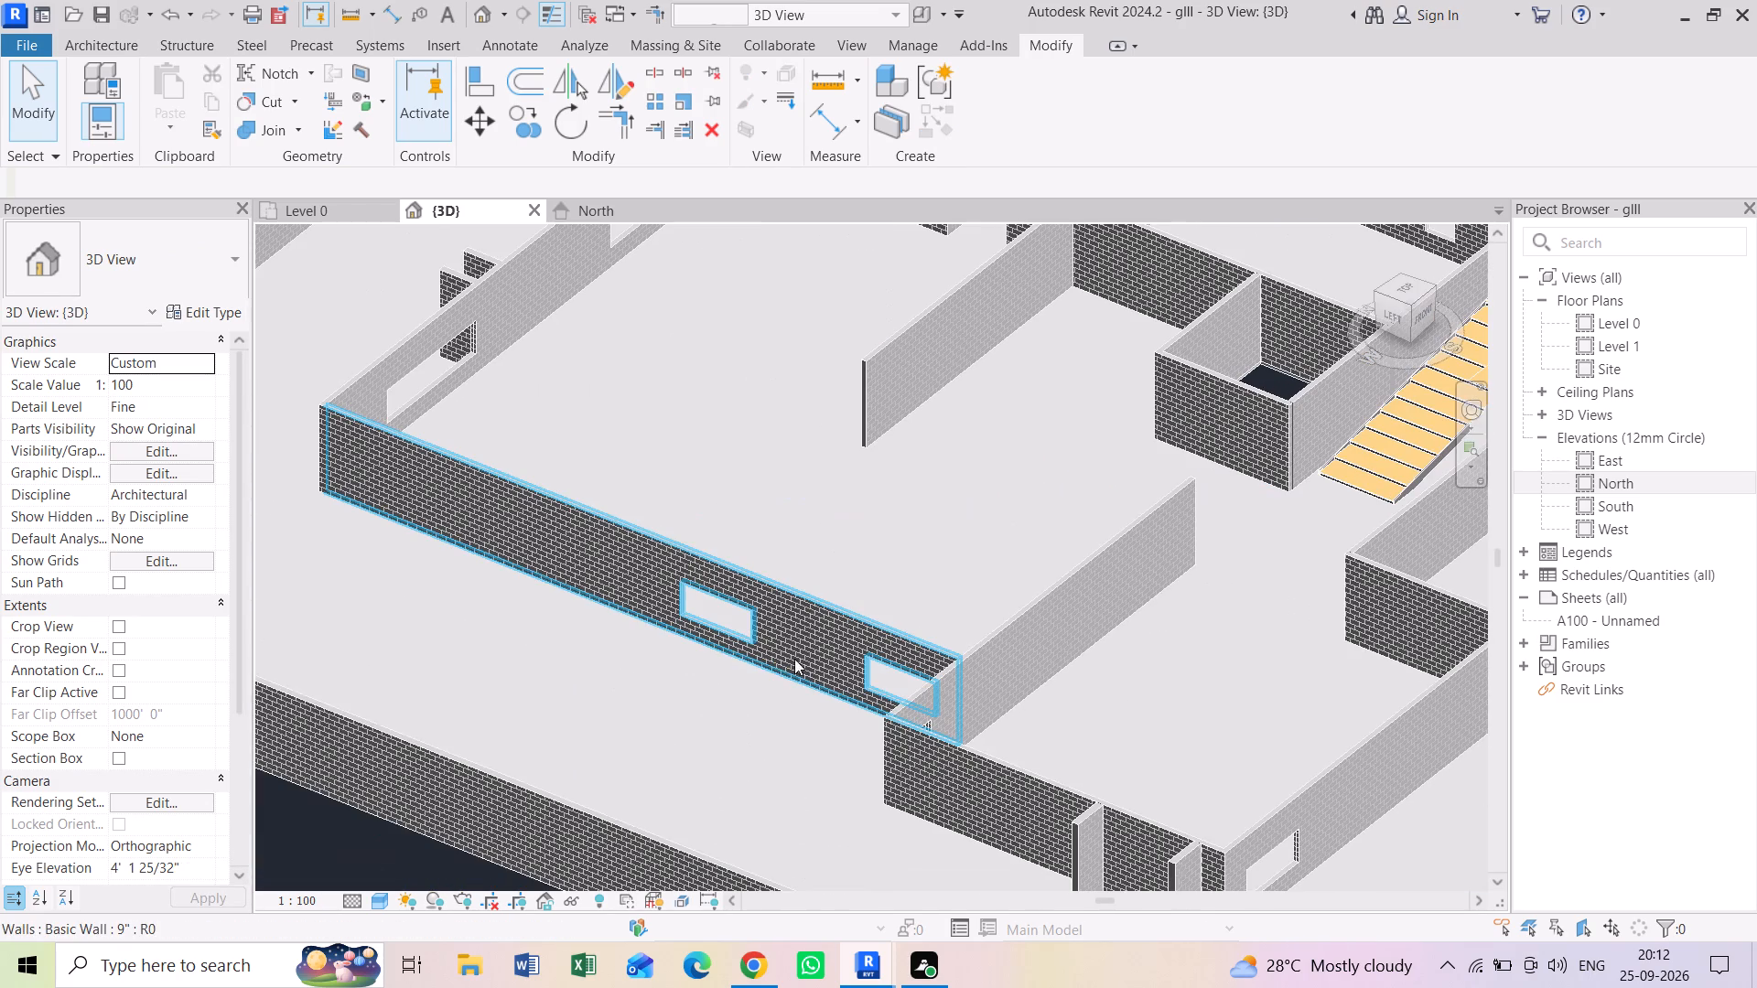
{"action": "middle_click_drag", "start_coordinate": [911, 666], "coordinate": [873, 639], "text": "shift"}
{"action": "middle_click_drag", "start_coordinate": [1039, 535], "coordinate": [484, 782]}
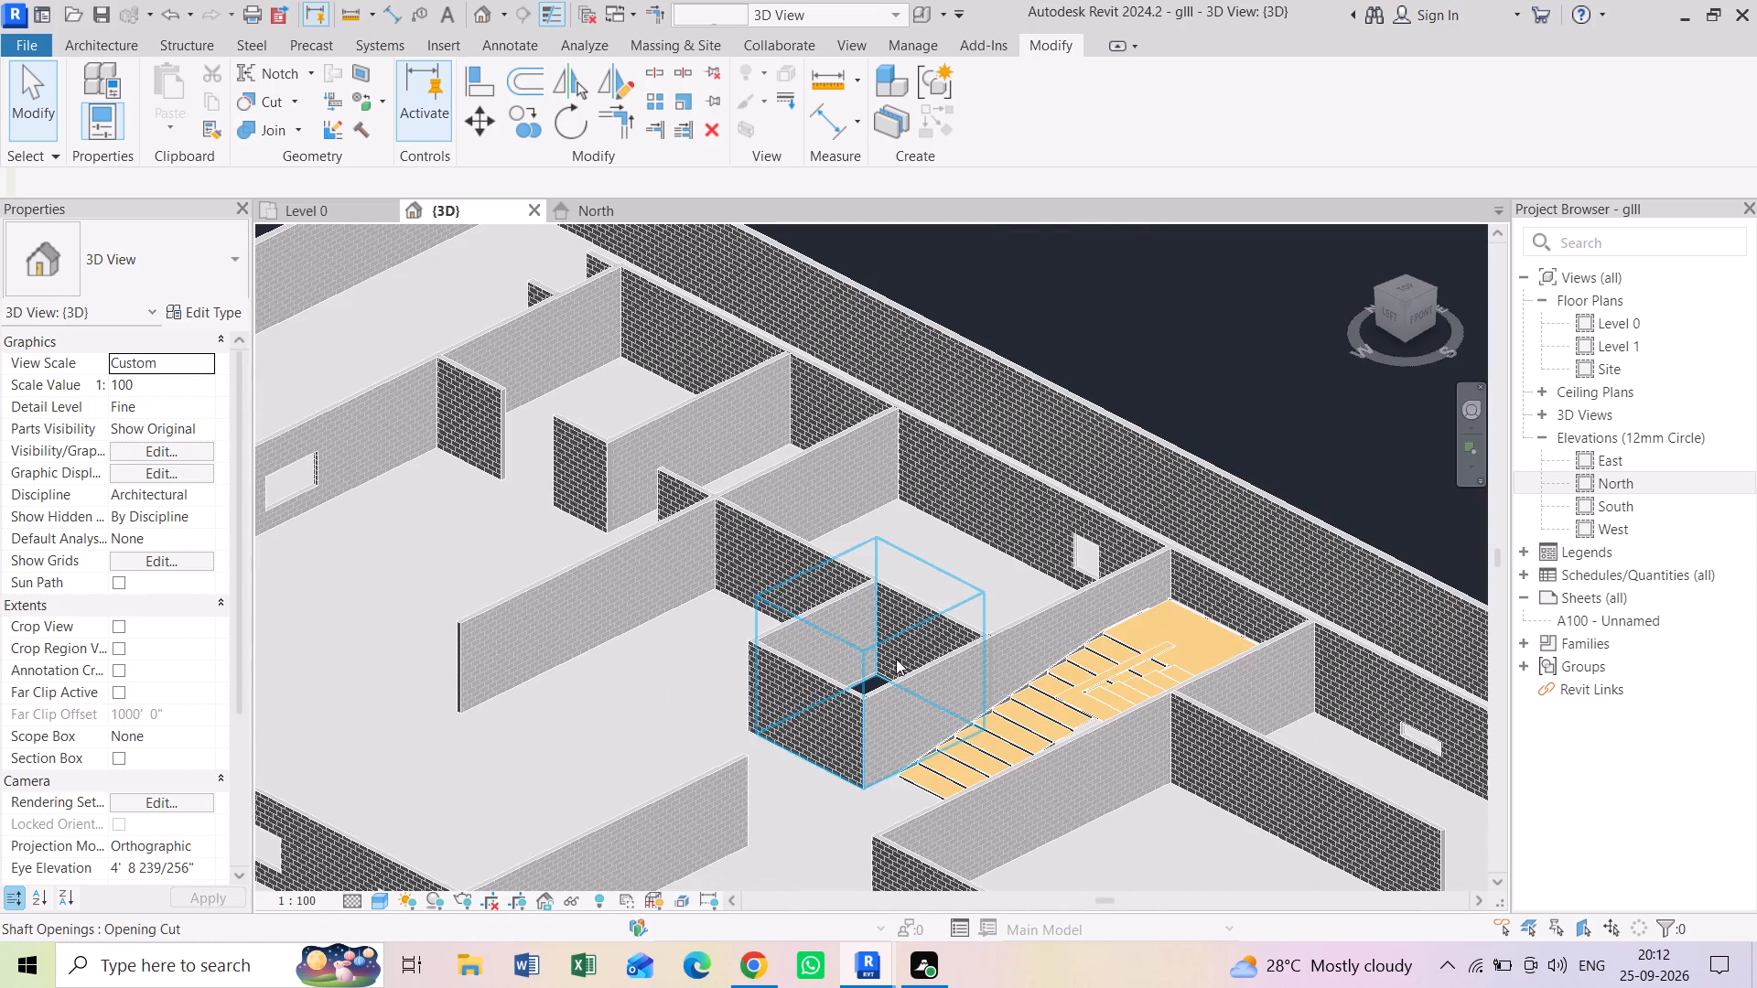
{"action": "middle_click_drag", "start_coordinate": [940, 650], "coordinate": [956, 711]}
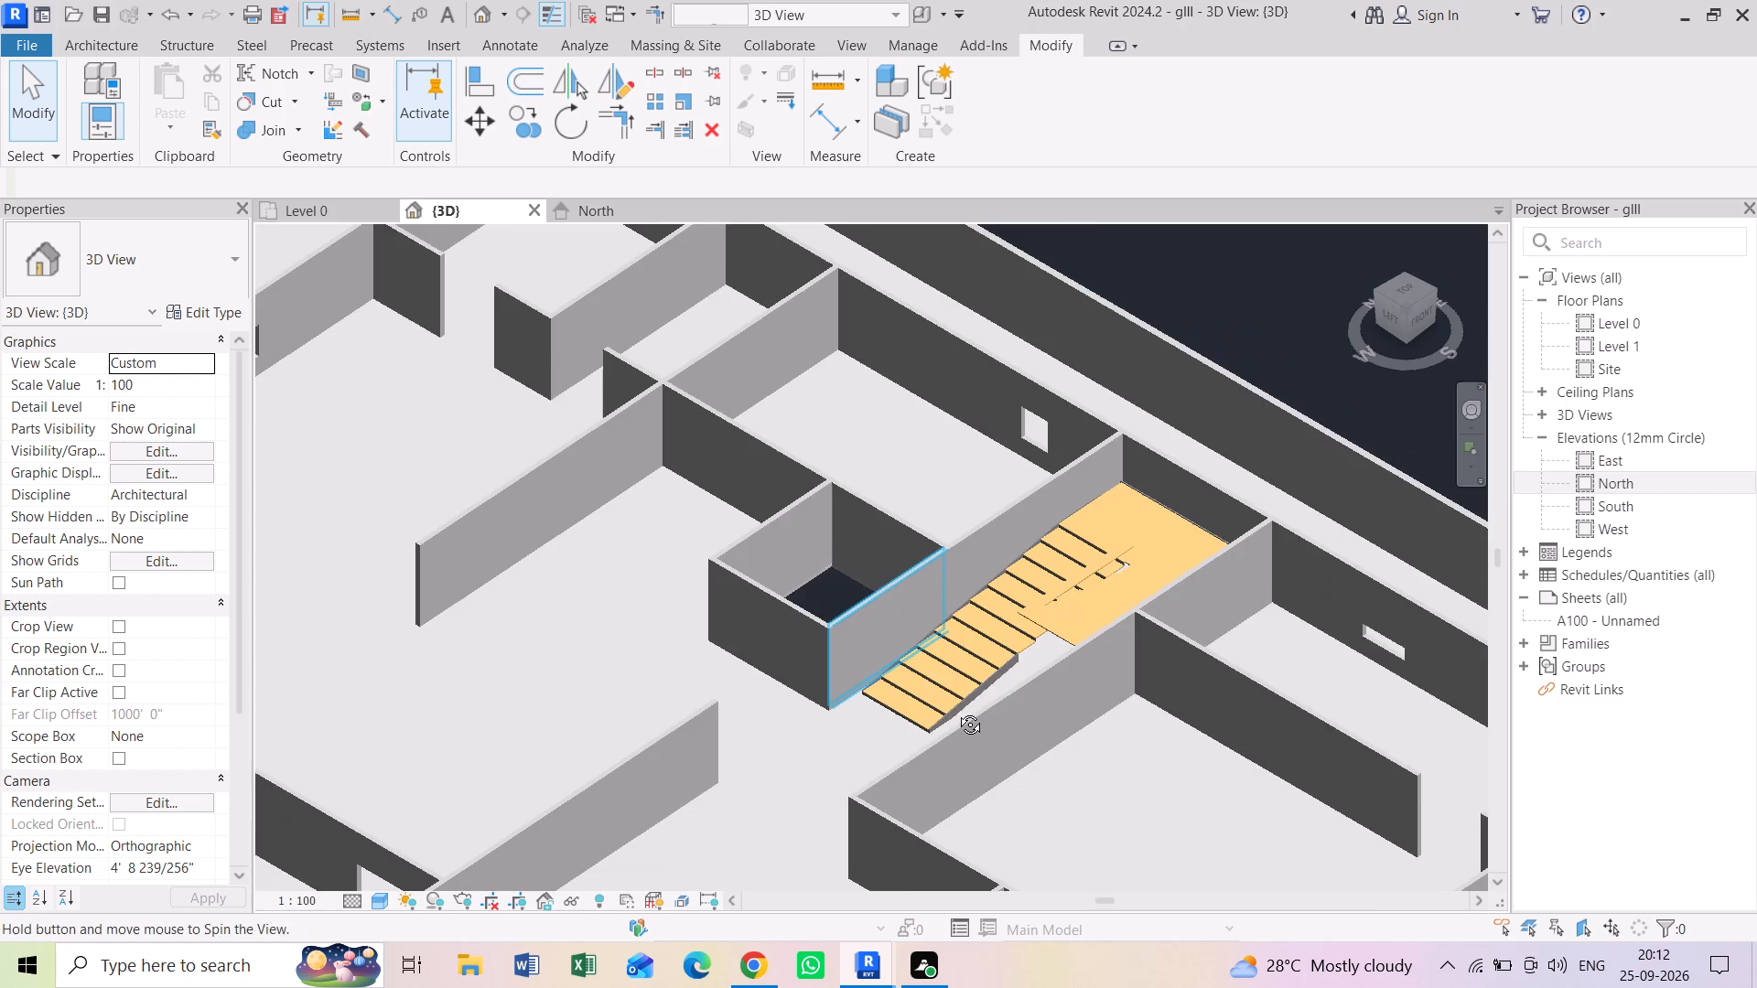
{"action": "middle_click_drag", "start_coordinate": [1117, 770], "coordinate": [685, 645]}
{"action": "scroll", "coordinate": [824, 558], "scroll_direction": "up", "scroll_amount": 5}
{"action": "left_click", "coordinate": [978, 467]}
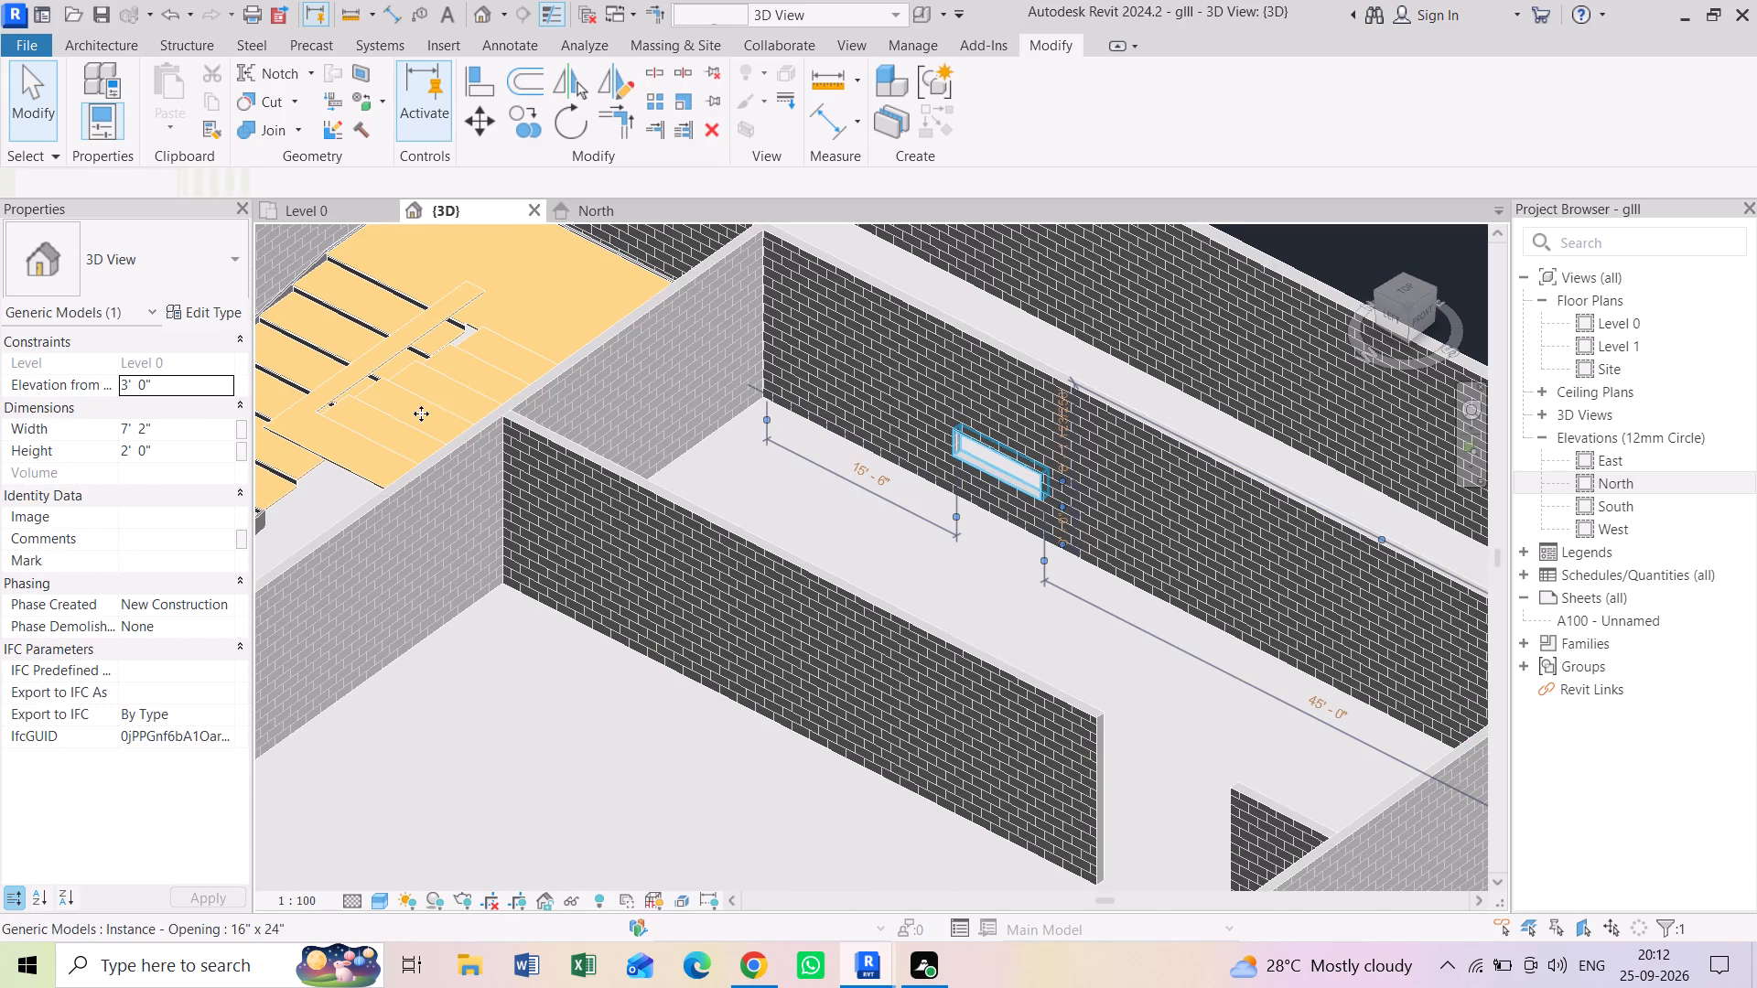
{"action": "left_click", "coordinate": [228, 454]}
{"action": "key", "text": "4"}
{"action": "key", "text": "apostrophe"}
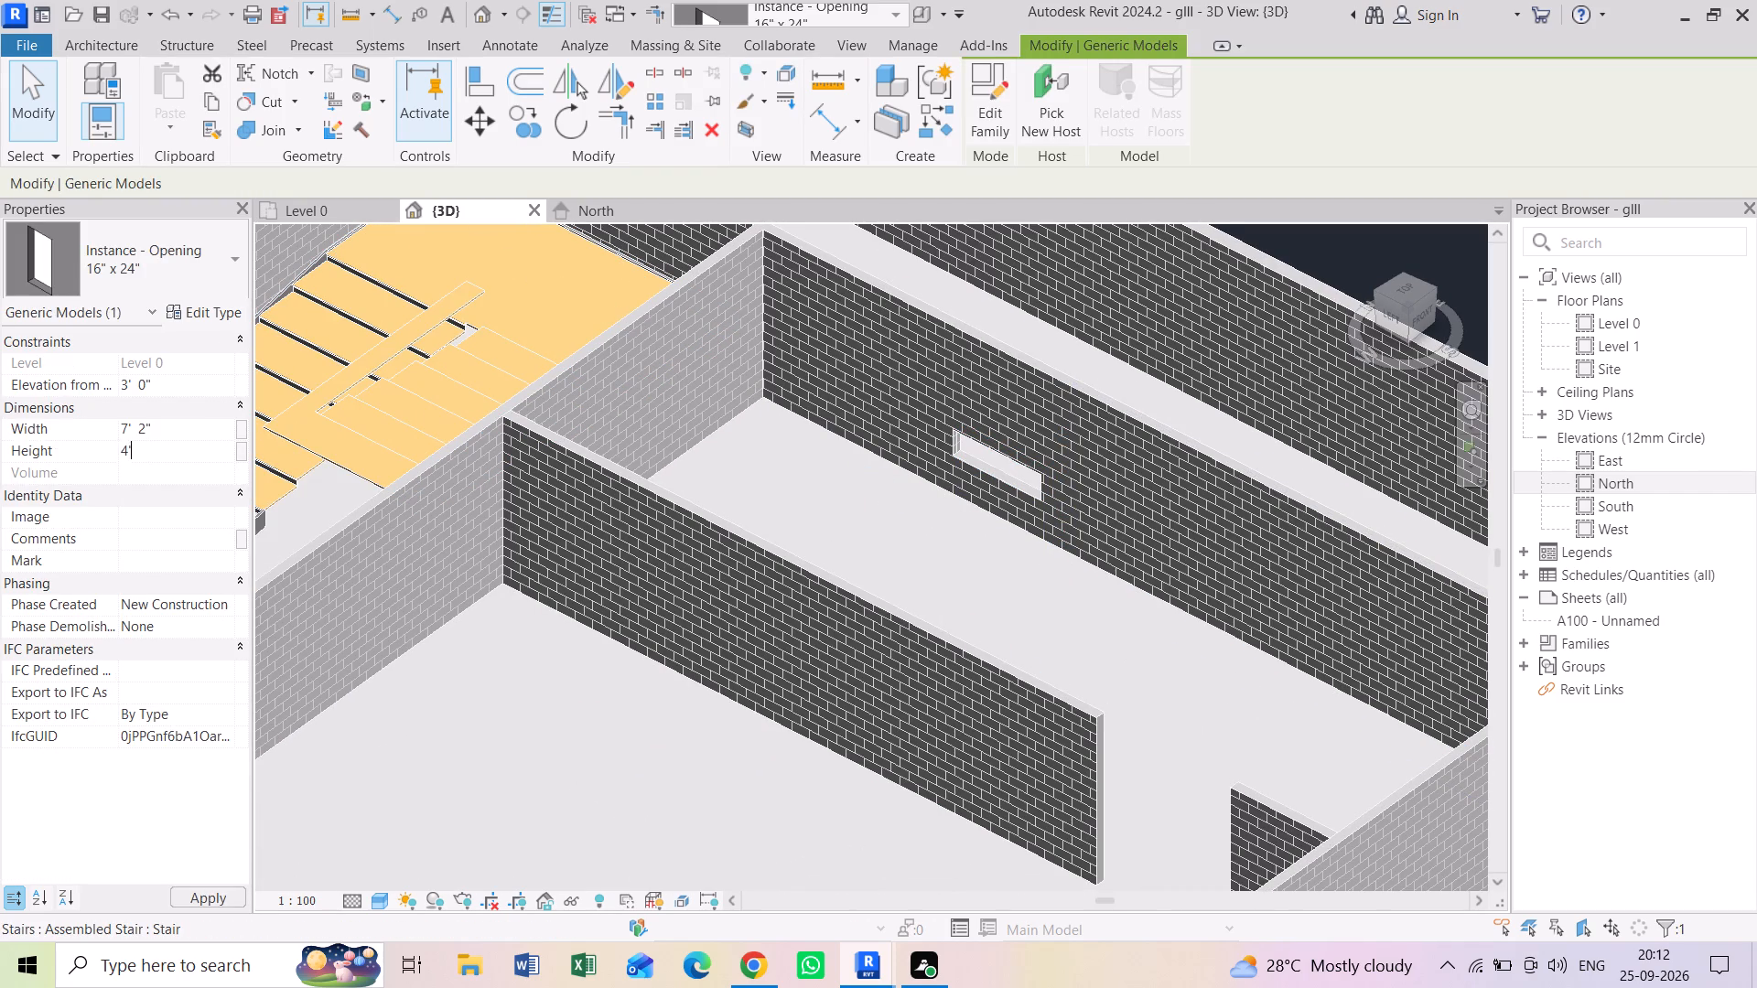
{"action": "key", "text": "Return"}
{"action": "key", "text": "Escape"}
Examine the whole house model in 3D from the front and from above.
{"action": "scroll", "coordinate": [1080, 592], "scroll_direction": "down", "scroll_amount": 3}
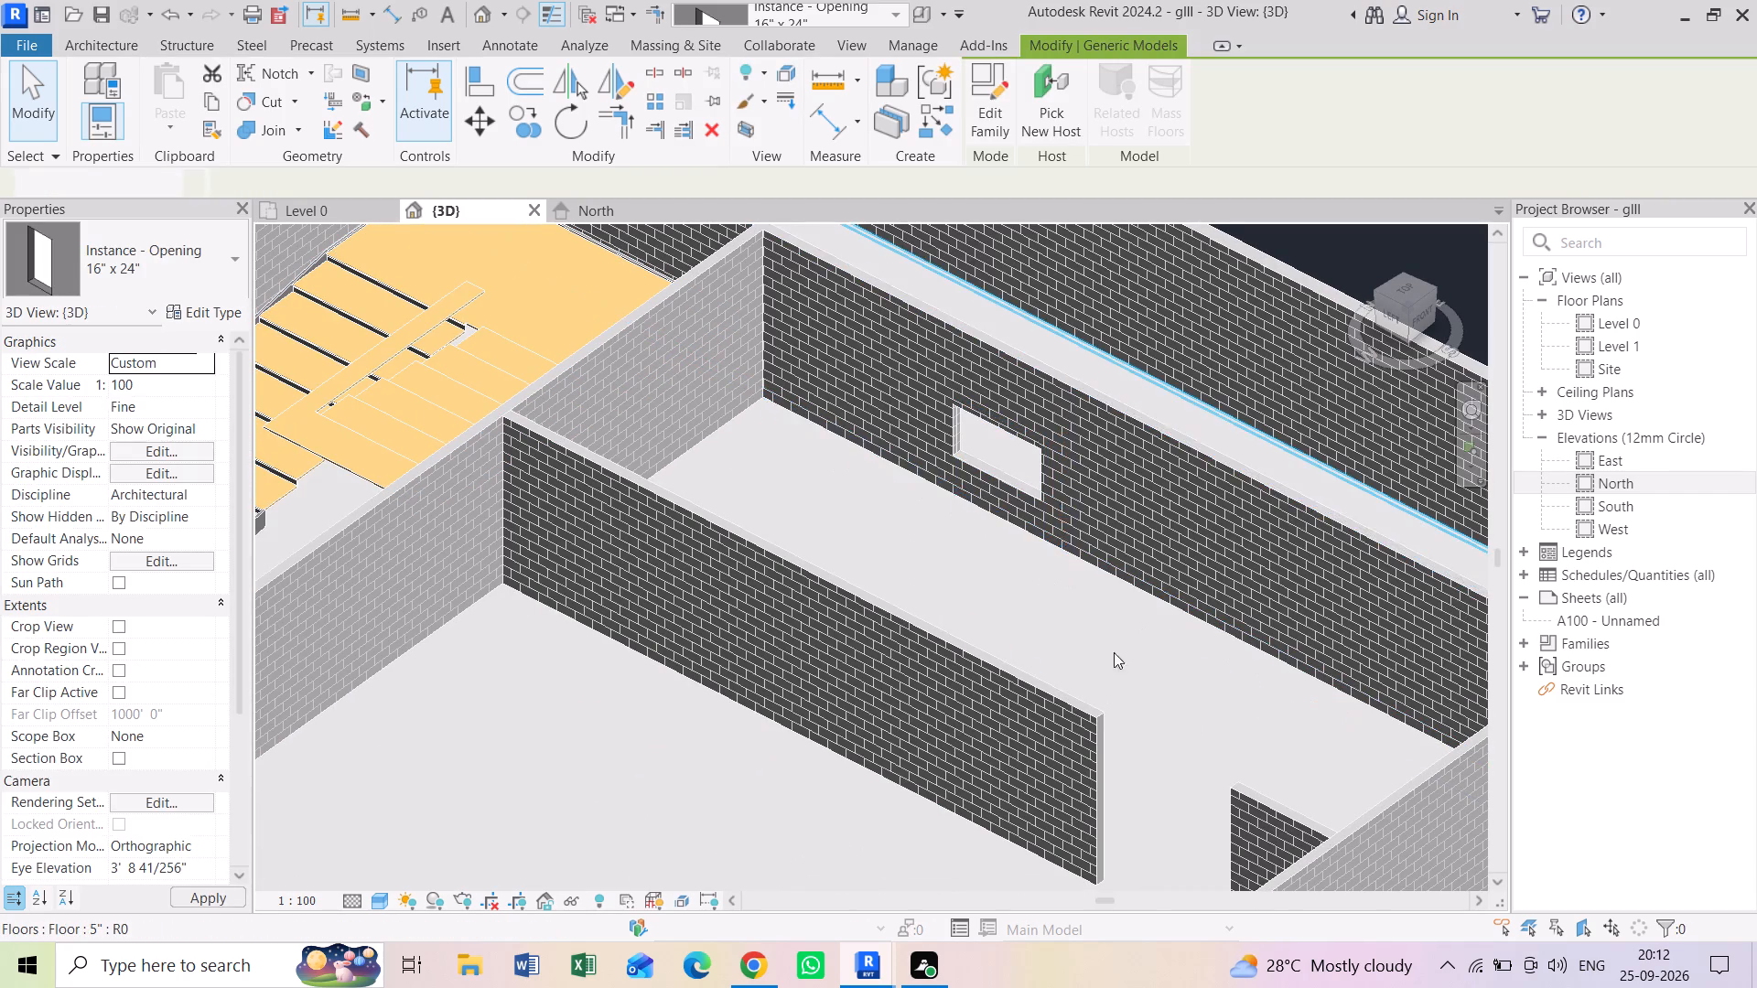
{"action": "middle_click_drag", "start_coordinate": [1122, 701], "coordinate": [937, 553], "text": "shift"}
{"action": "scroll", "coordinate": [945, 550], "scroll_direction": "down", "scroll_amount": 7}
{"action": "middle_click_drag", "start_coordinate": [1105, 848], "coordinate": [982, 574]}
{"action": "middle_click_drag", "start_coordinate": [1133, 690], "coordinate": [1084, 718], "text": "shift"}
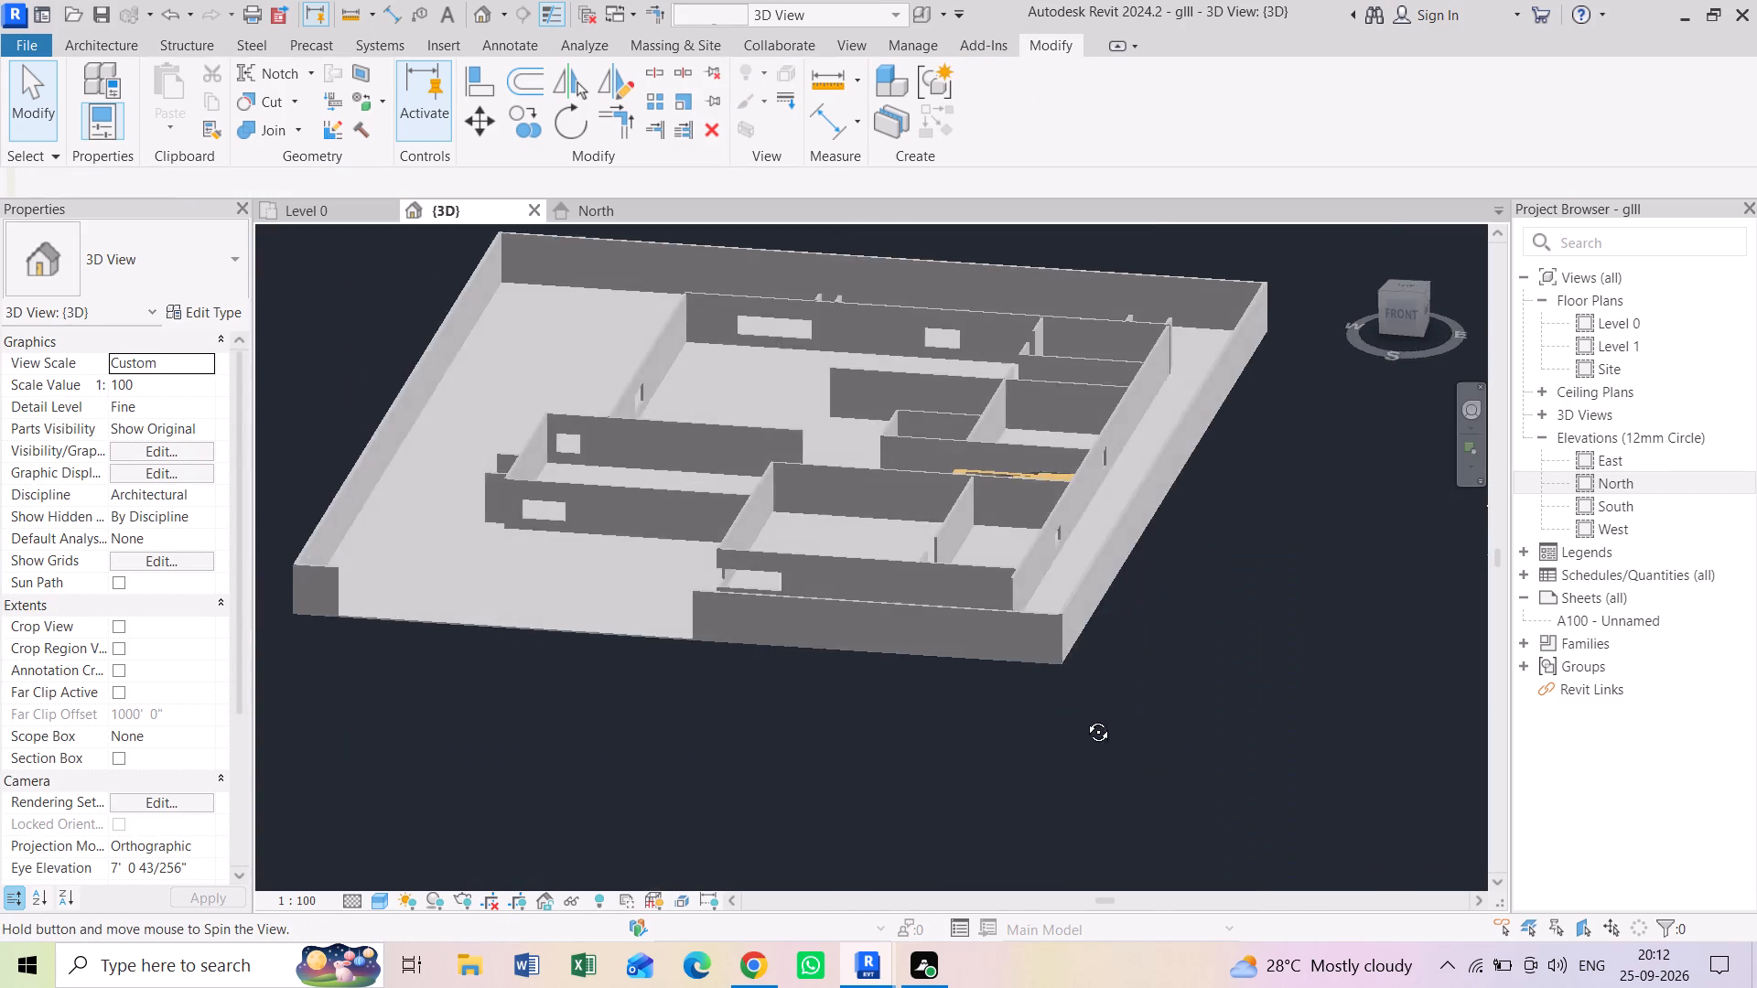
{"action": "middle_click_drag", "start_coordinate": [1084, 718], "coordinate": [1095, 793], "text": "shift"}
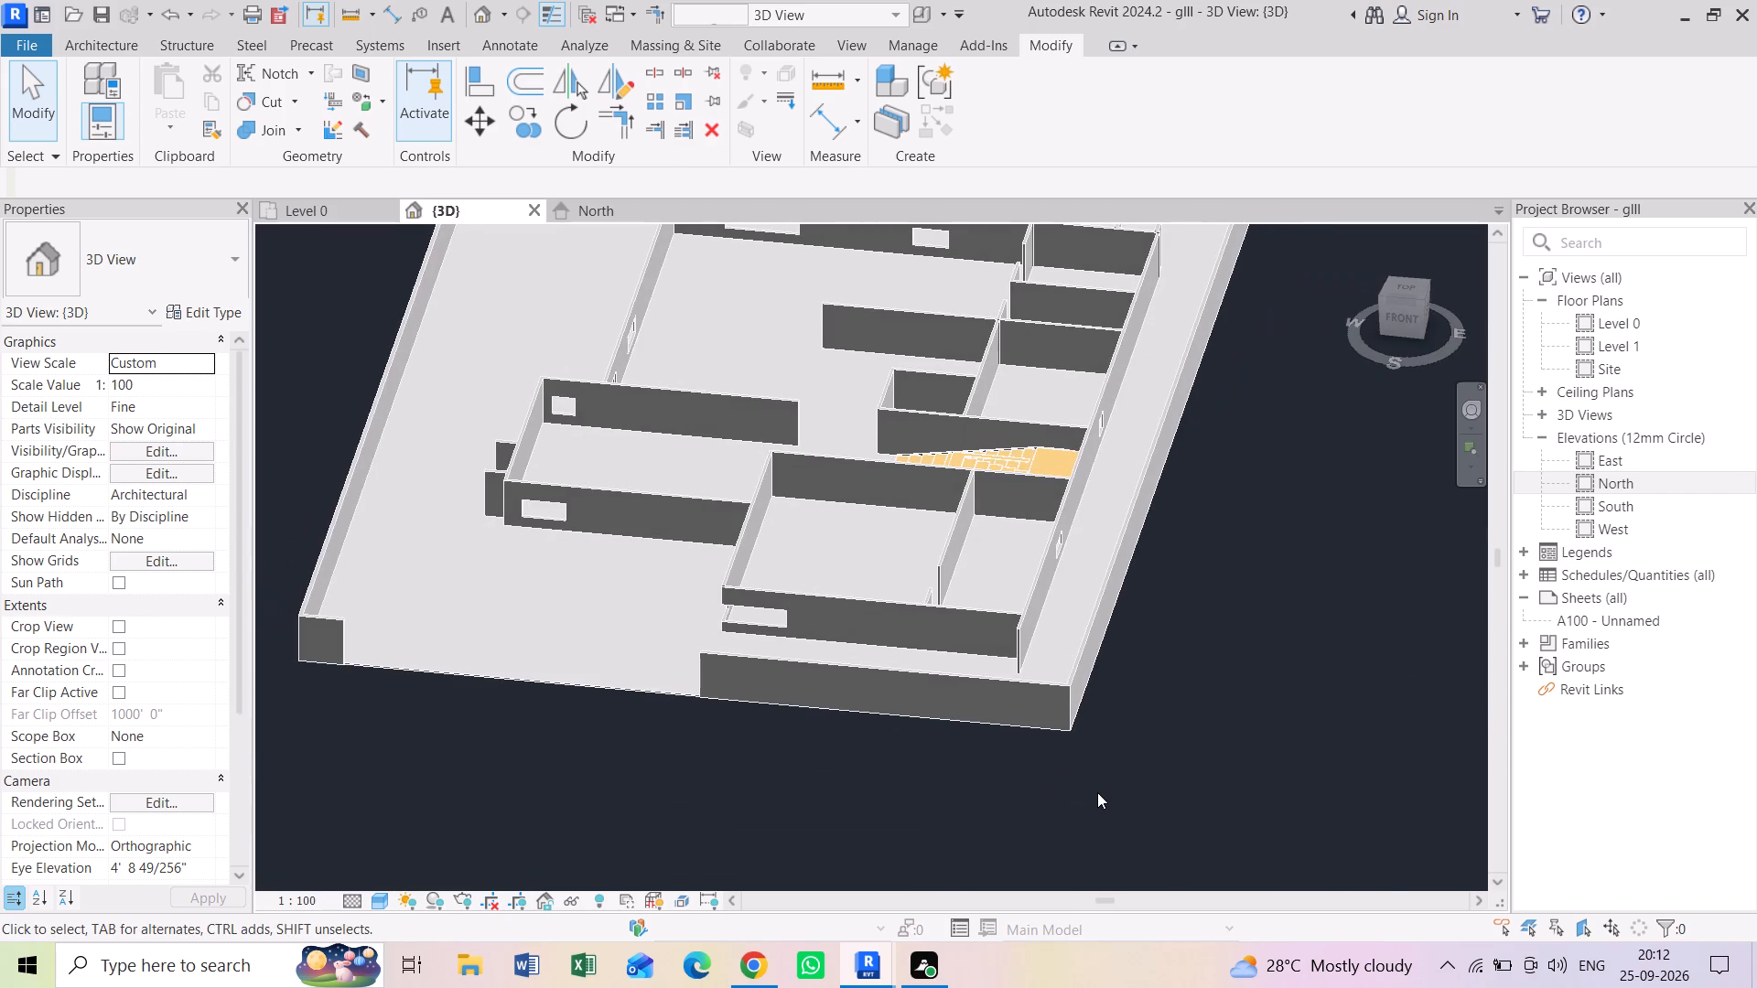
{"action": "scroll", "coordinate": [898, 774], "scroll_direction": "down", "scroll_amount": 4}
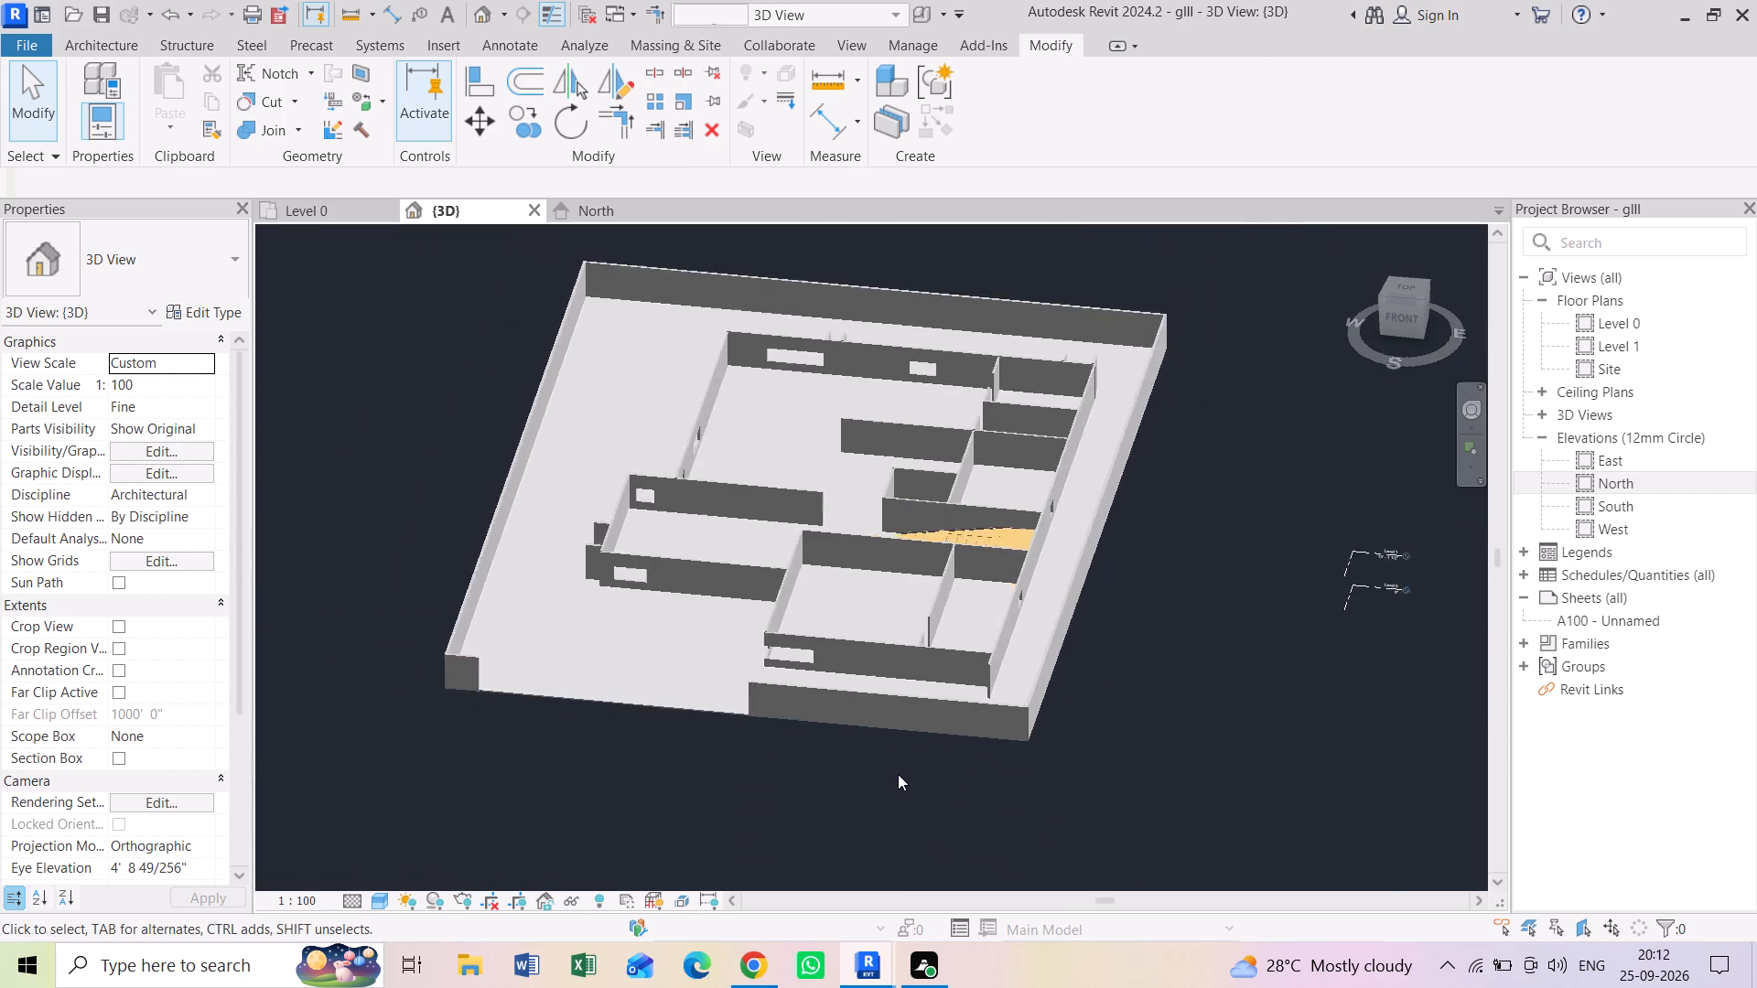
{"action": "scroll", "coordinate": [898, 774], "scroll_direction": "down", "scroll_amount": 2}
{"action": "middle_click_drag", "start_coordinate": [796, 638], "coordinate": [858, 767], "text": "shift"}
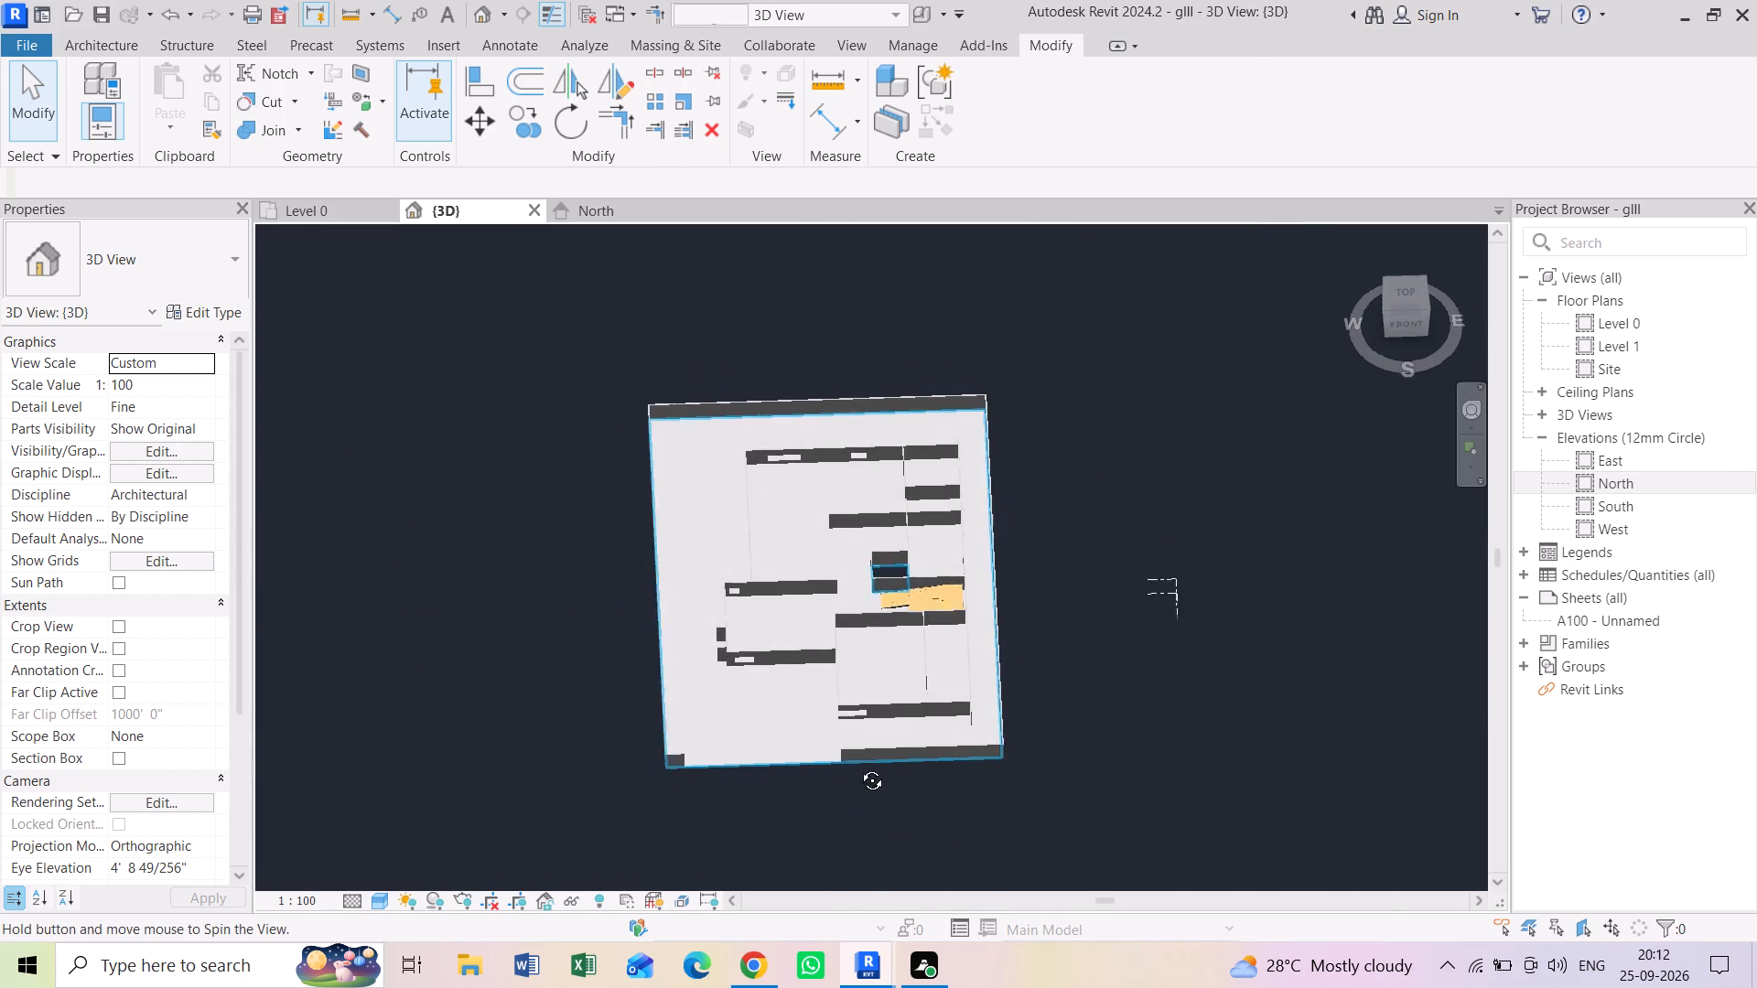
{"action": "middle_click_drag", "start_coordinate": [858, 767], "coordinate": [876, 753], "text": "shift"}
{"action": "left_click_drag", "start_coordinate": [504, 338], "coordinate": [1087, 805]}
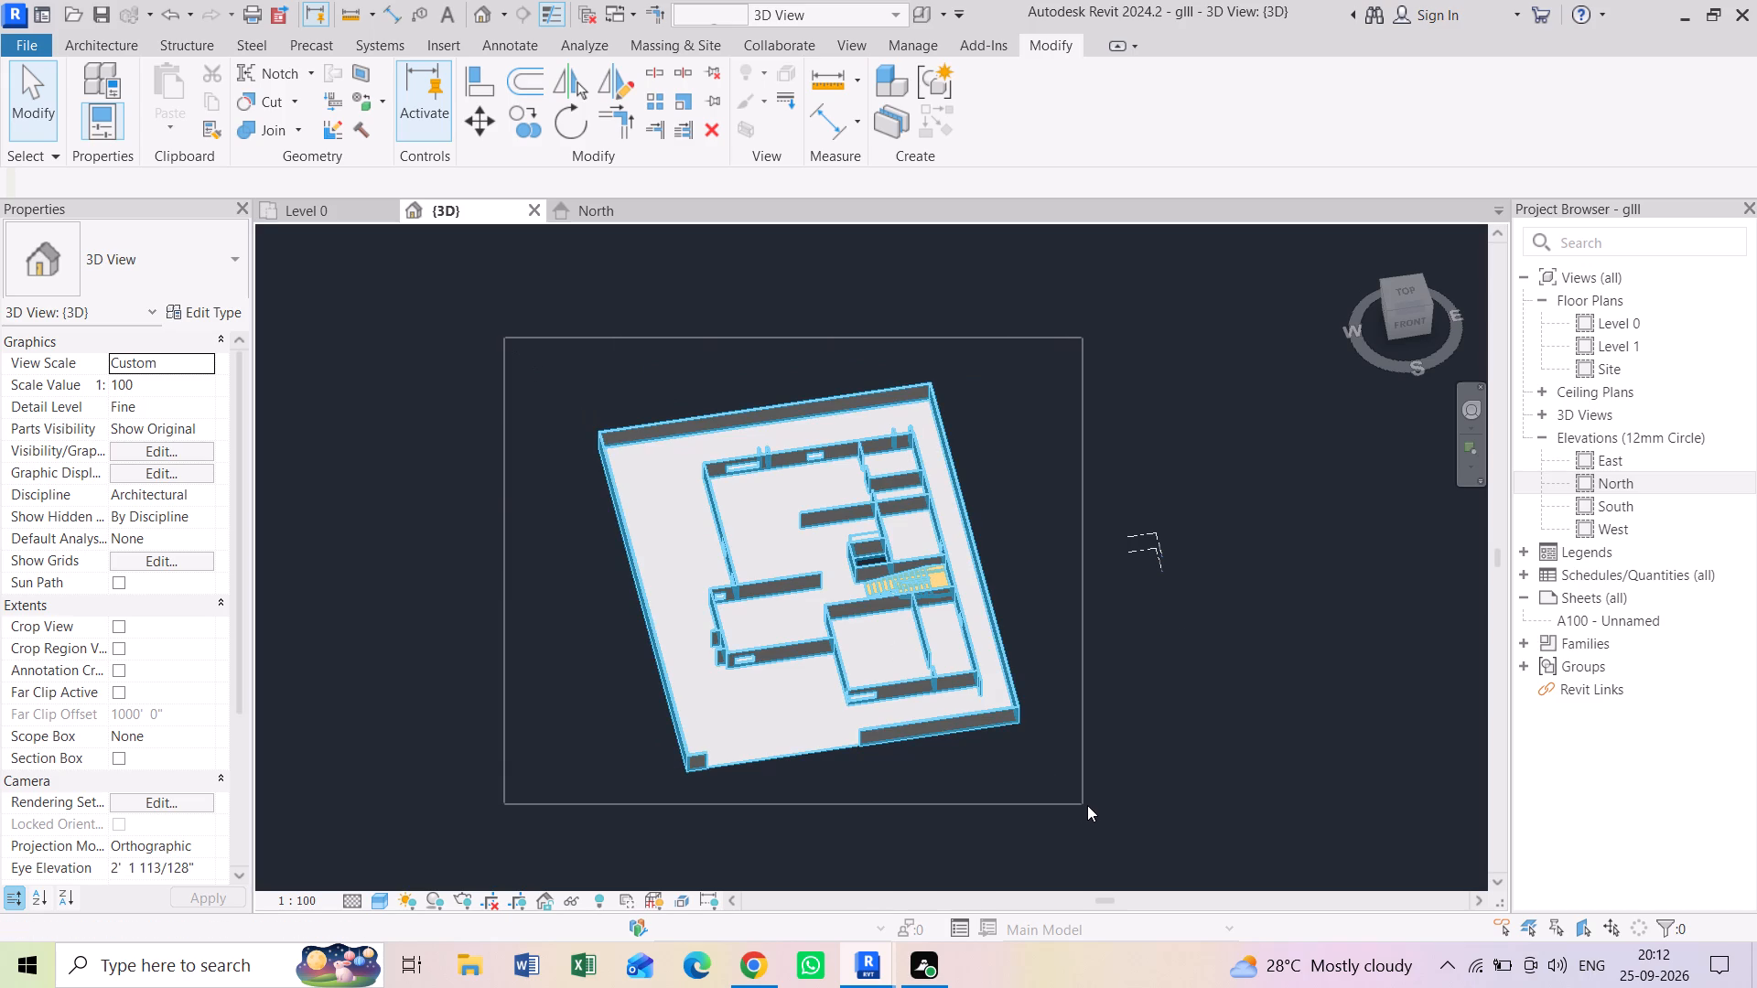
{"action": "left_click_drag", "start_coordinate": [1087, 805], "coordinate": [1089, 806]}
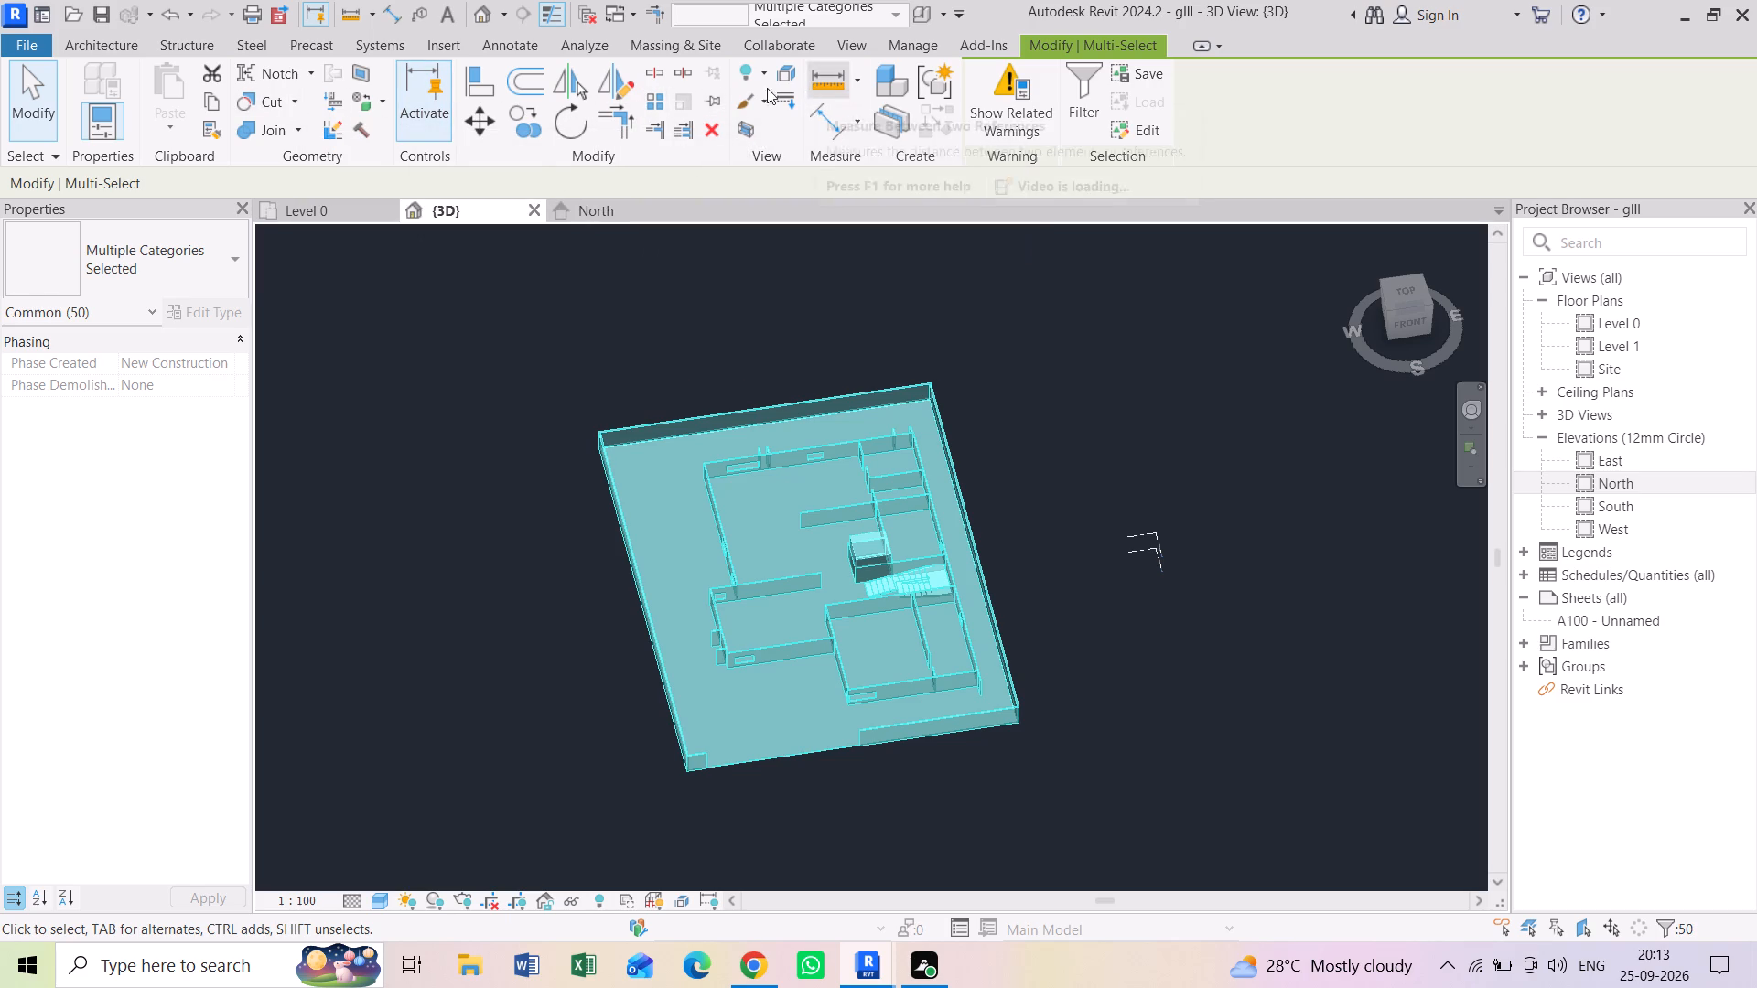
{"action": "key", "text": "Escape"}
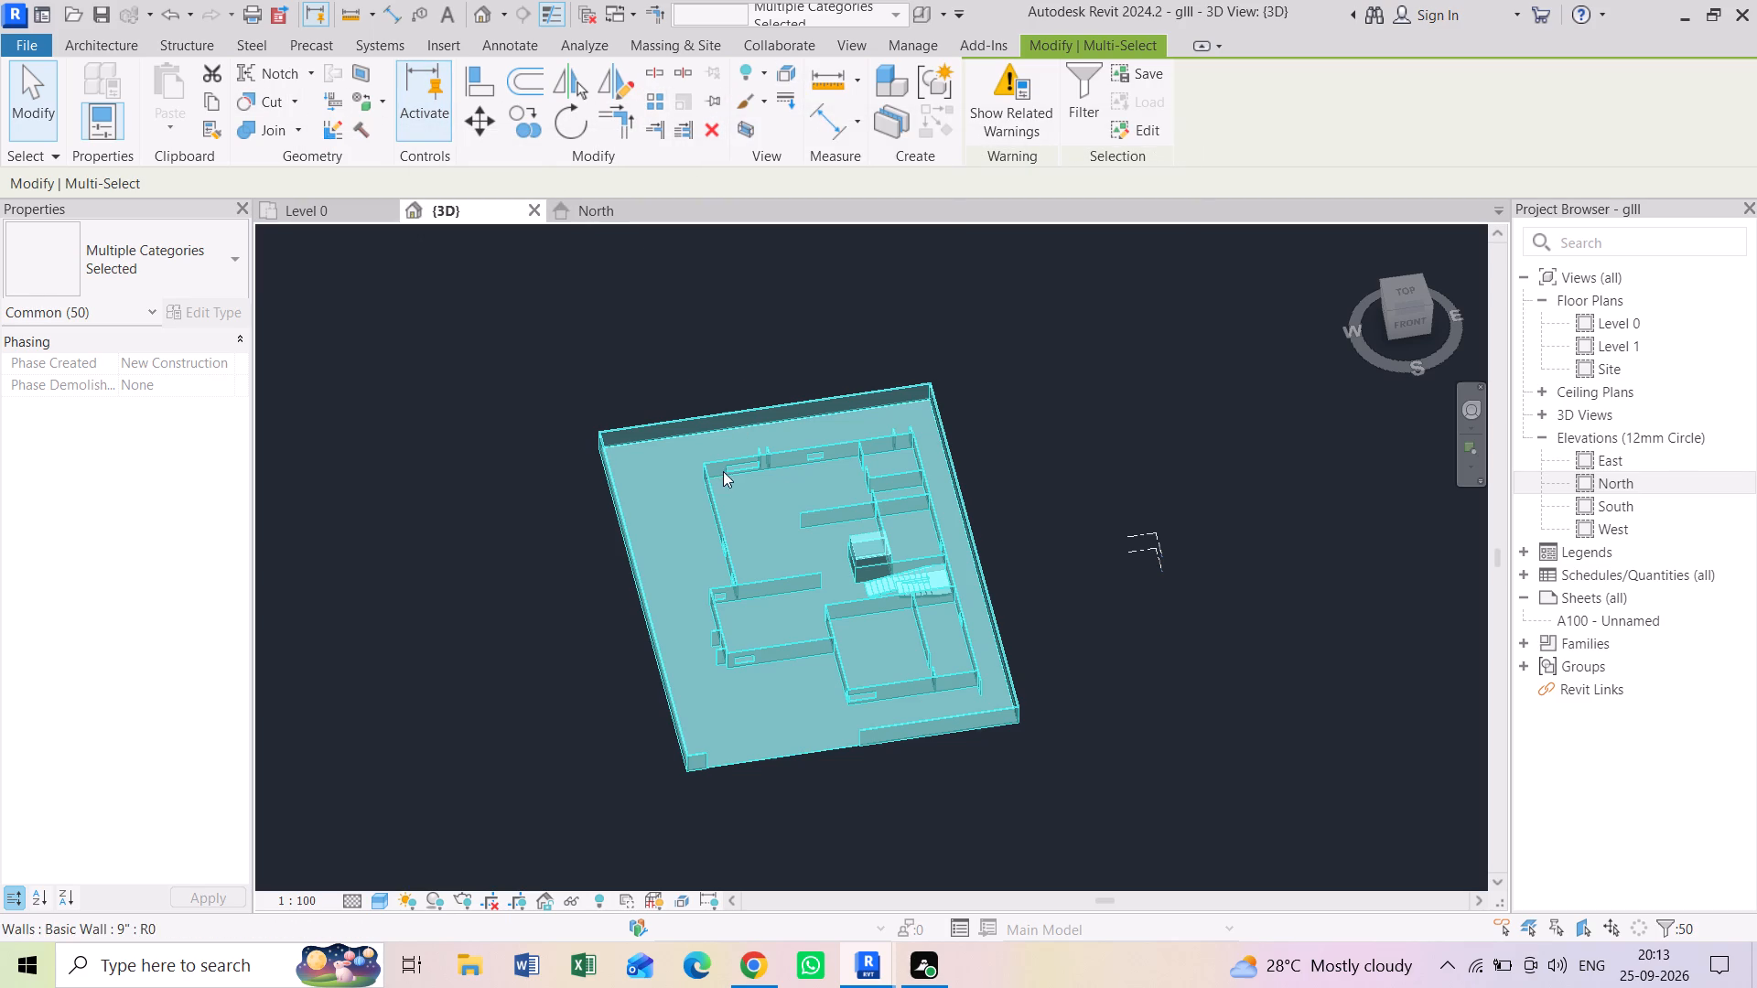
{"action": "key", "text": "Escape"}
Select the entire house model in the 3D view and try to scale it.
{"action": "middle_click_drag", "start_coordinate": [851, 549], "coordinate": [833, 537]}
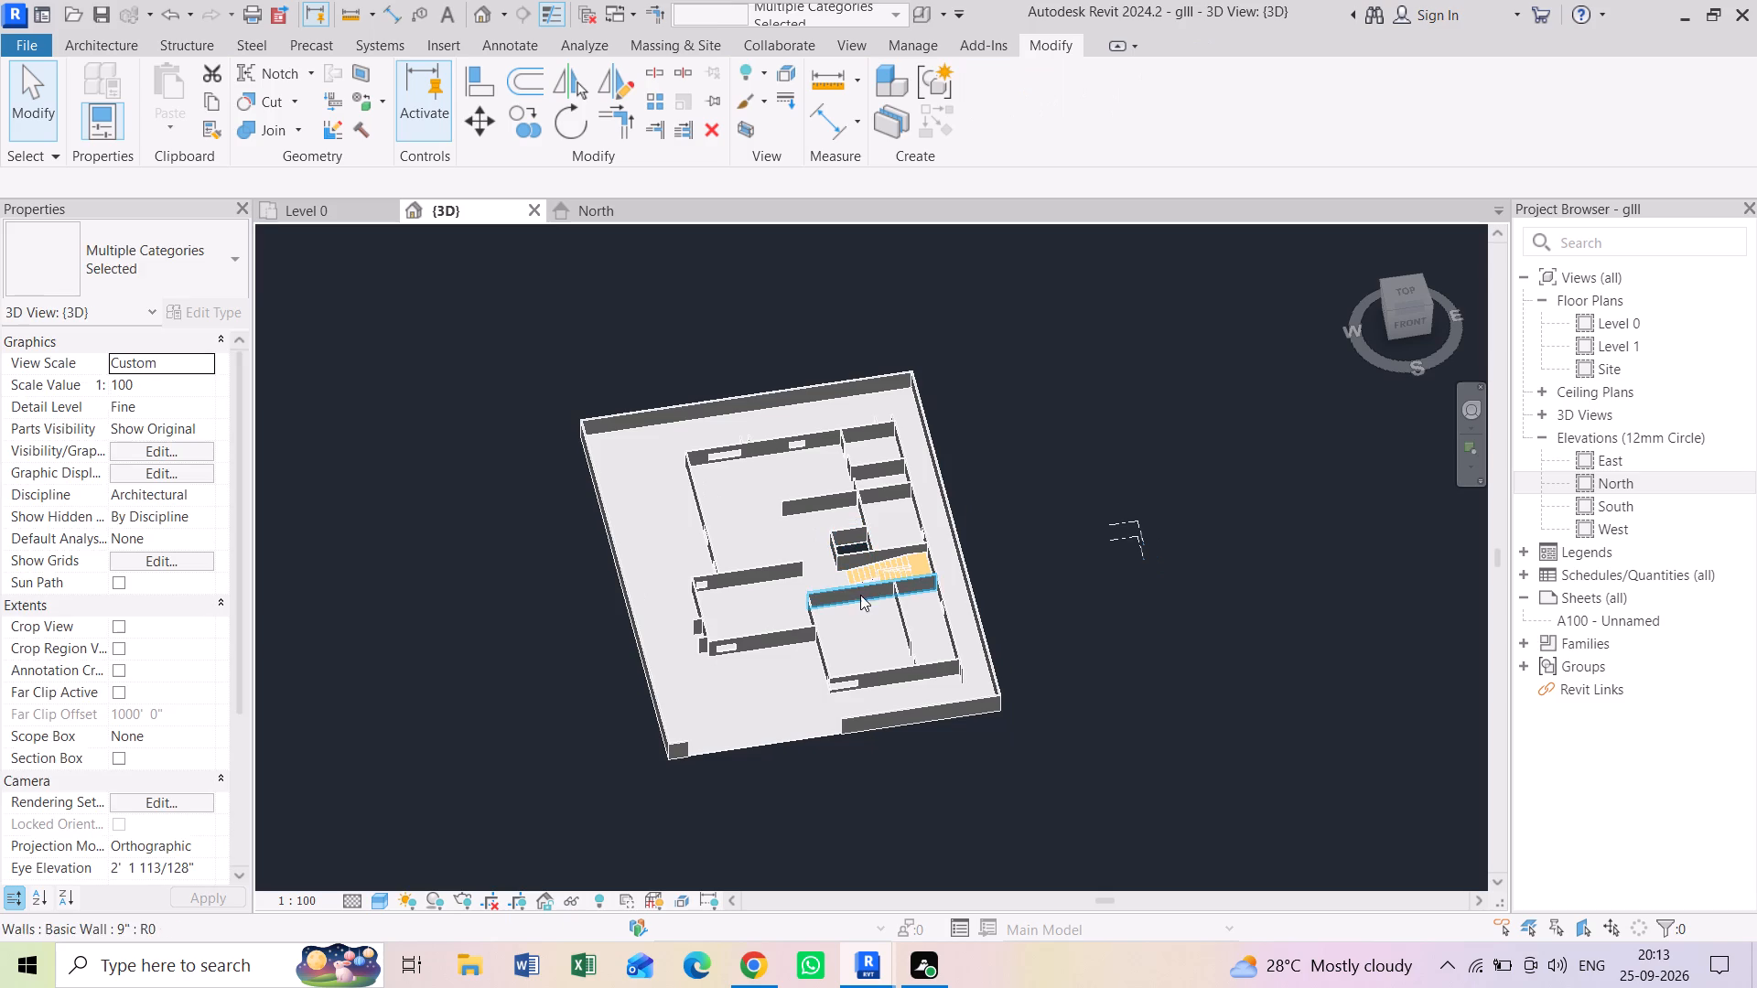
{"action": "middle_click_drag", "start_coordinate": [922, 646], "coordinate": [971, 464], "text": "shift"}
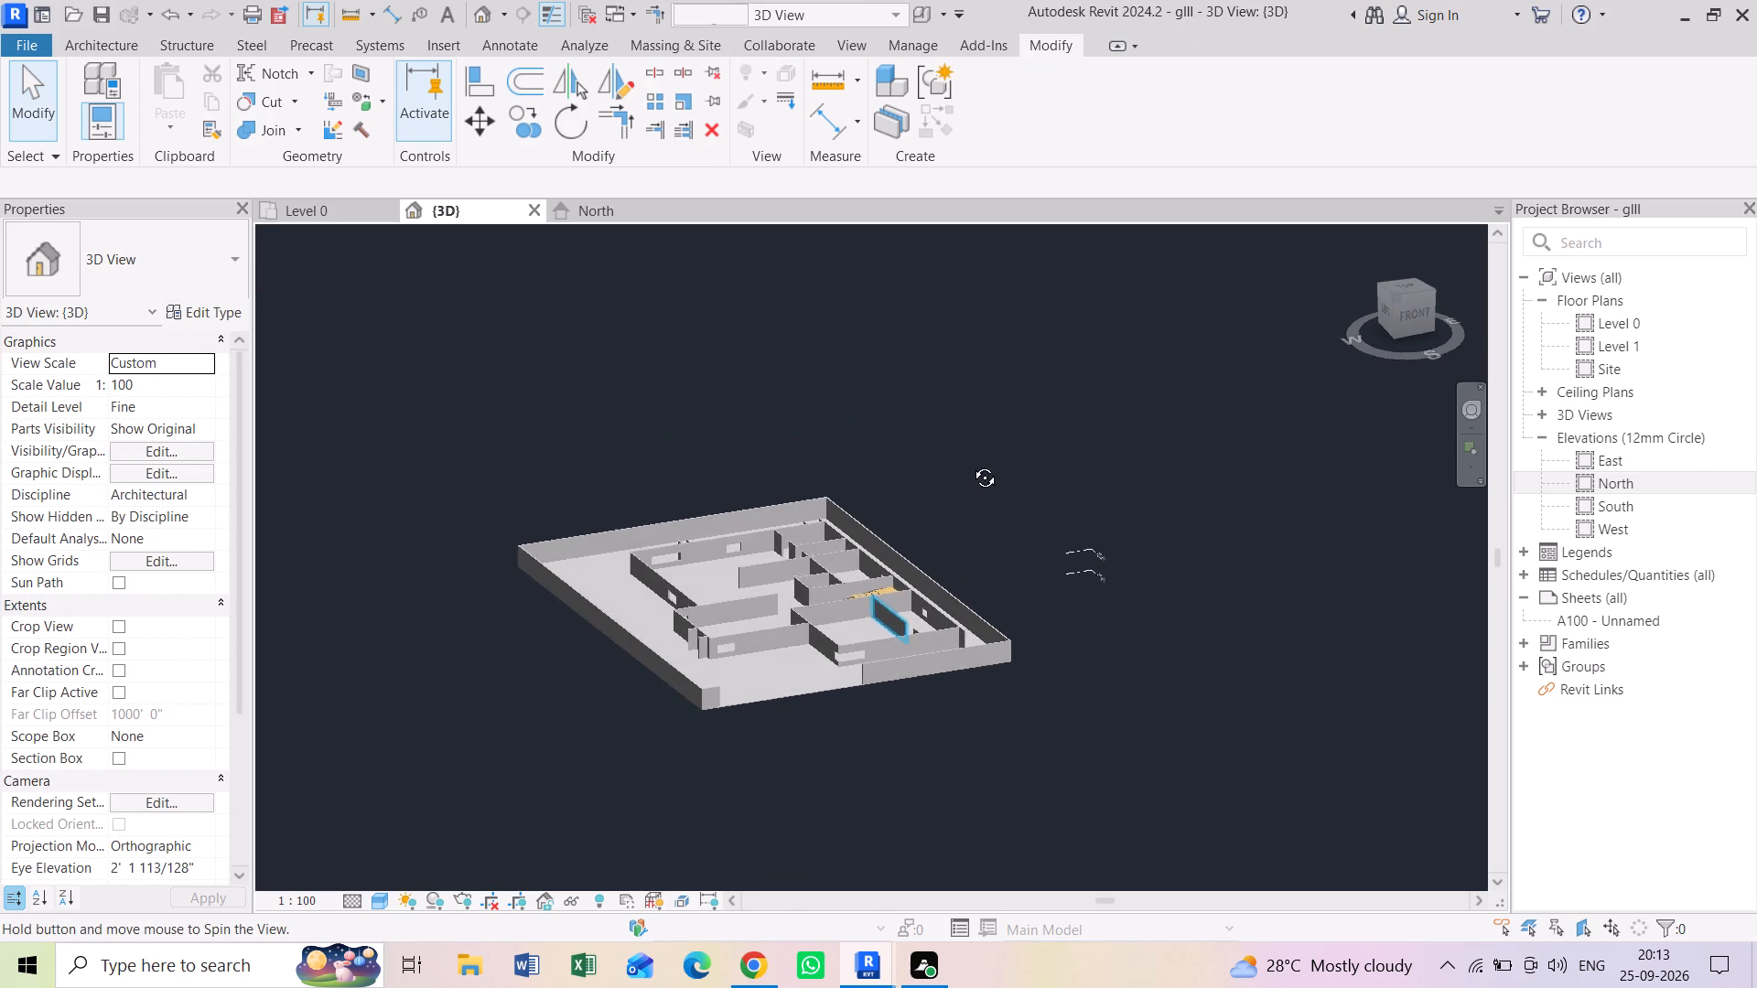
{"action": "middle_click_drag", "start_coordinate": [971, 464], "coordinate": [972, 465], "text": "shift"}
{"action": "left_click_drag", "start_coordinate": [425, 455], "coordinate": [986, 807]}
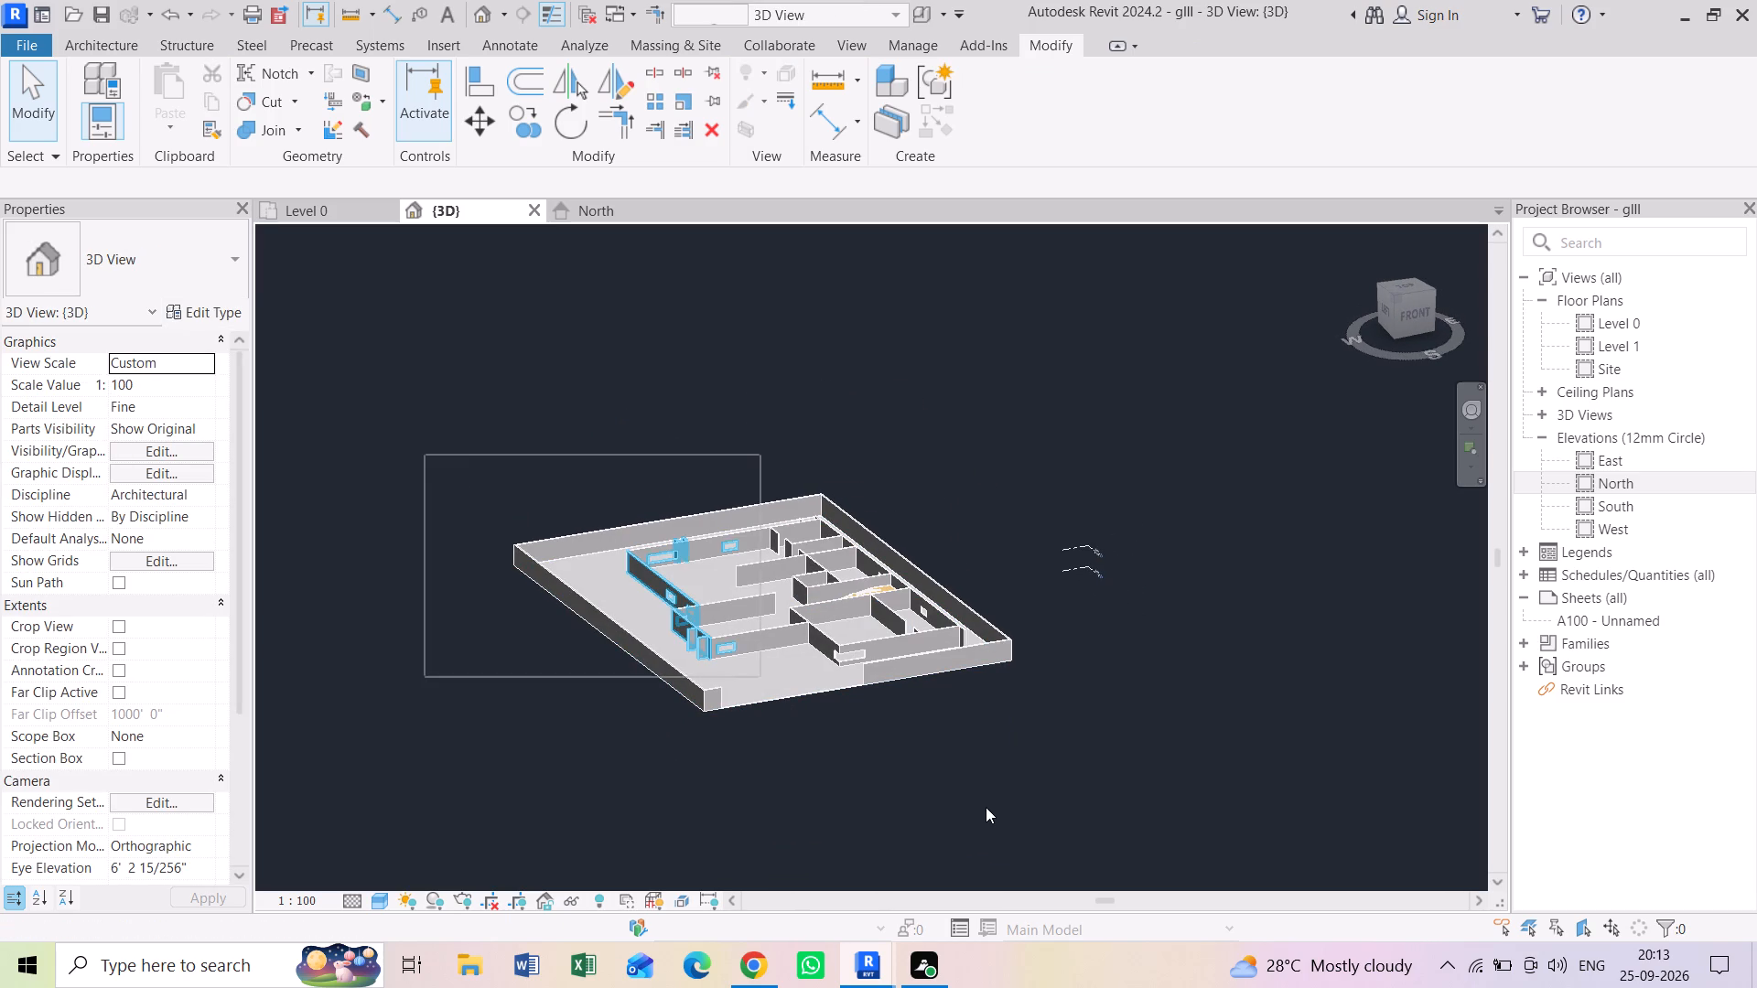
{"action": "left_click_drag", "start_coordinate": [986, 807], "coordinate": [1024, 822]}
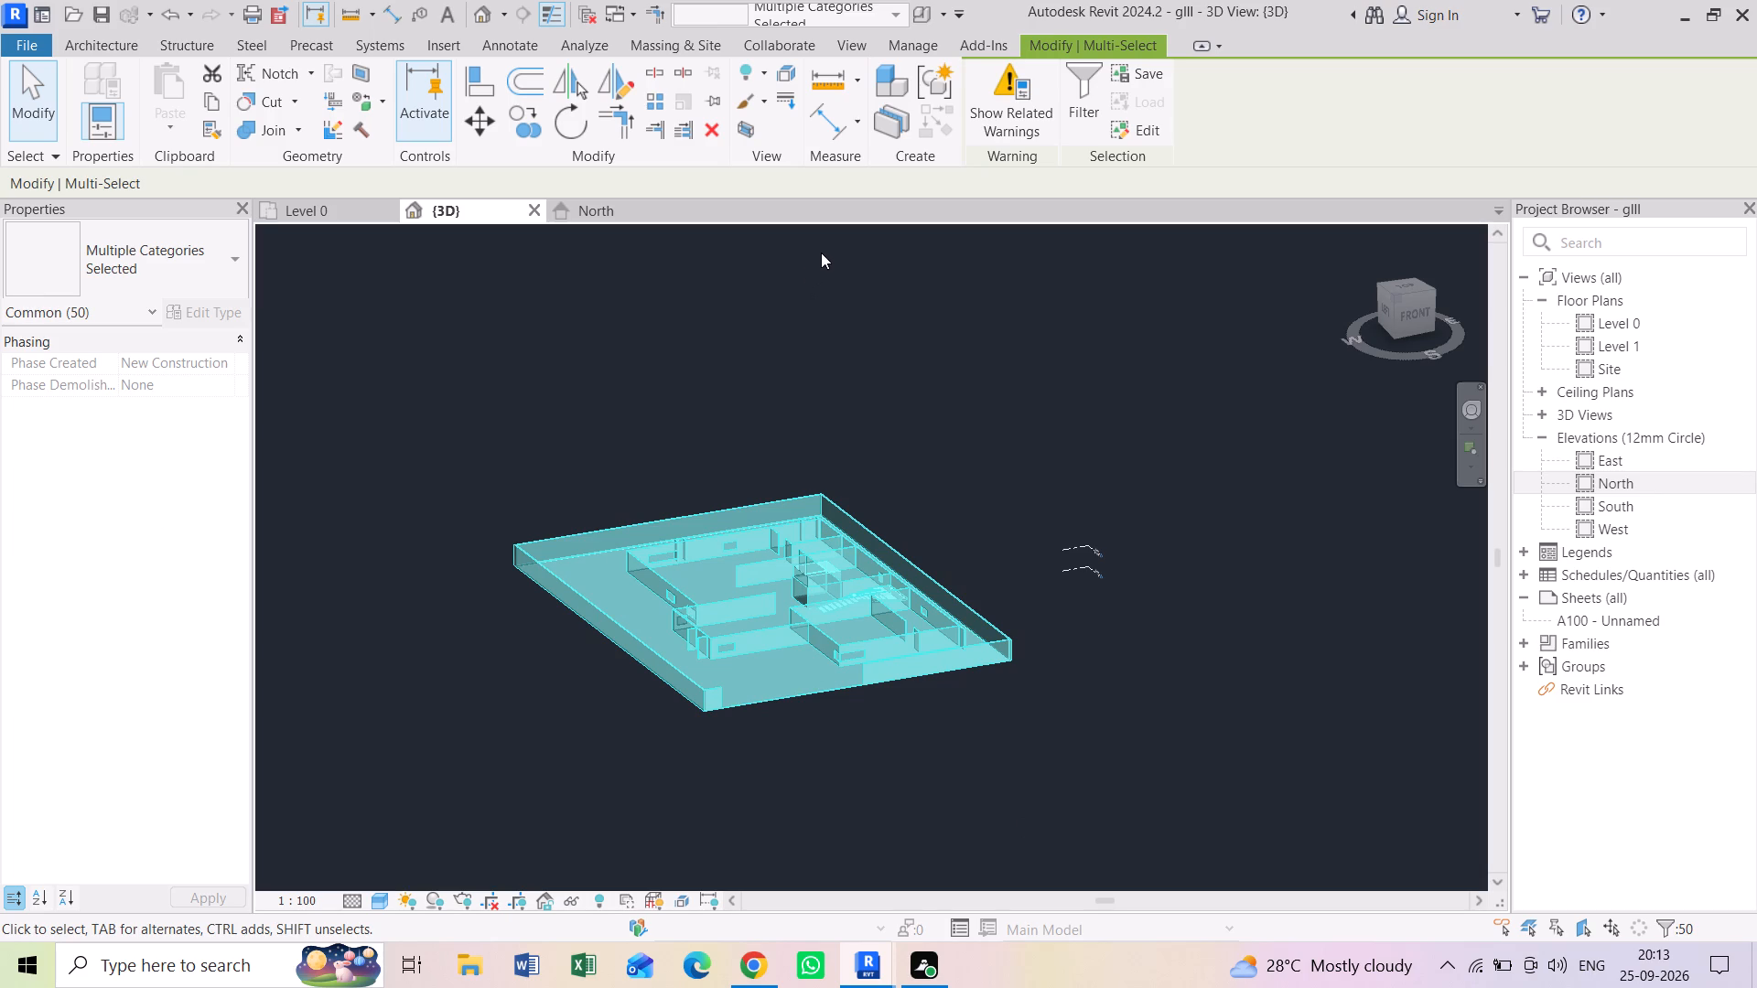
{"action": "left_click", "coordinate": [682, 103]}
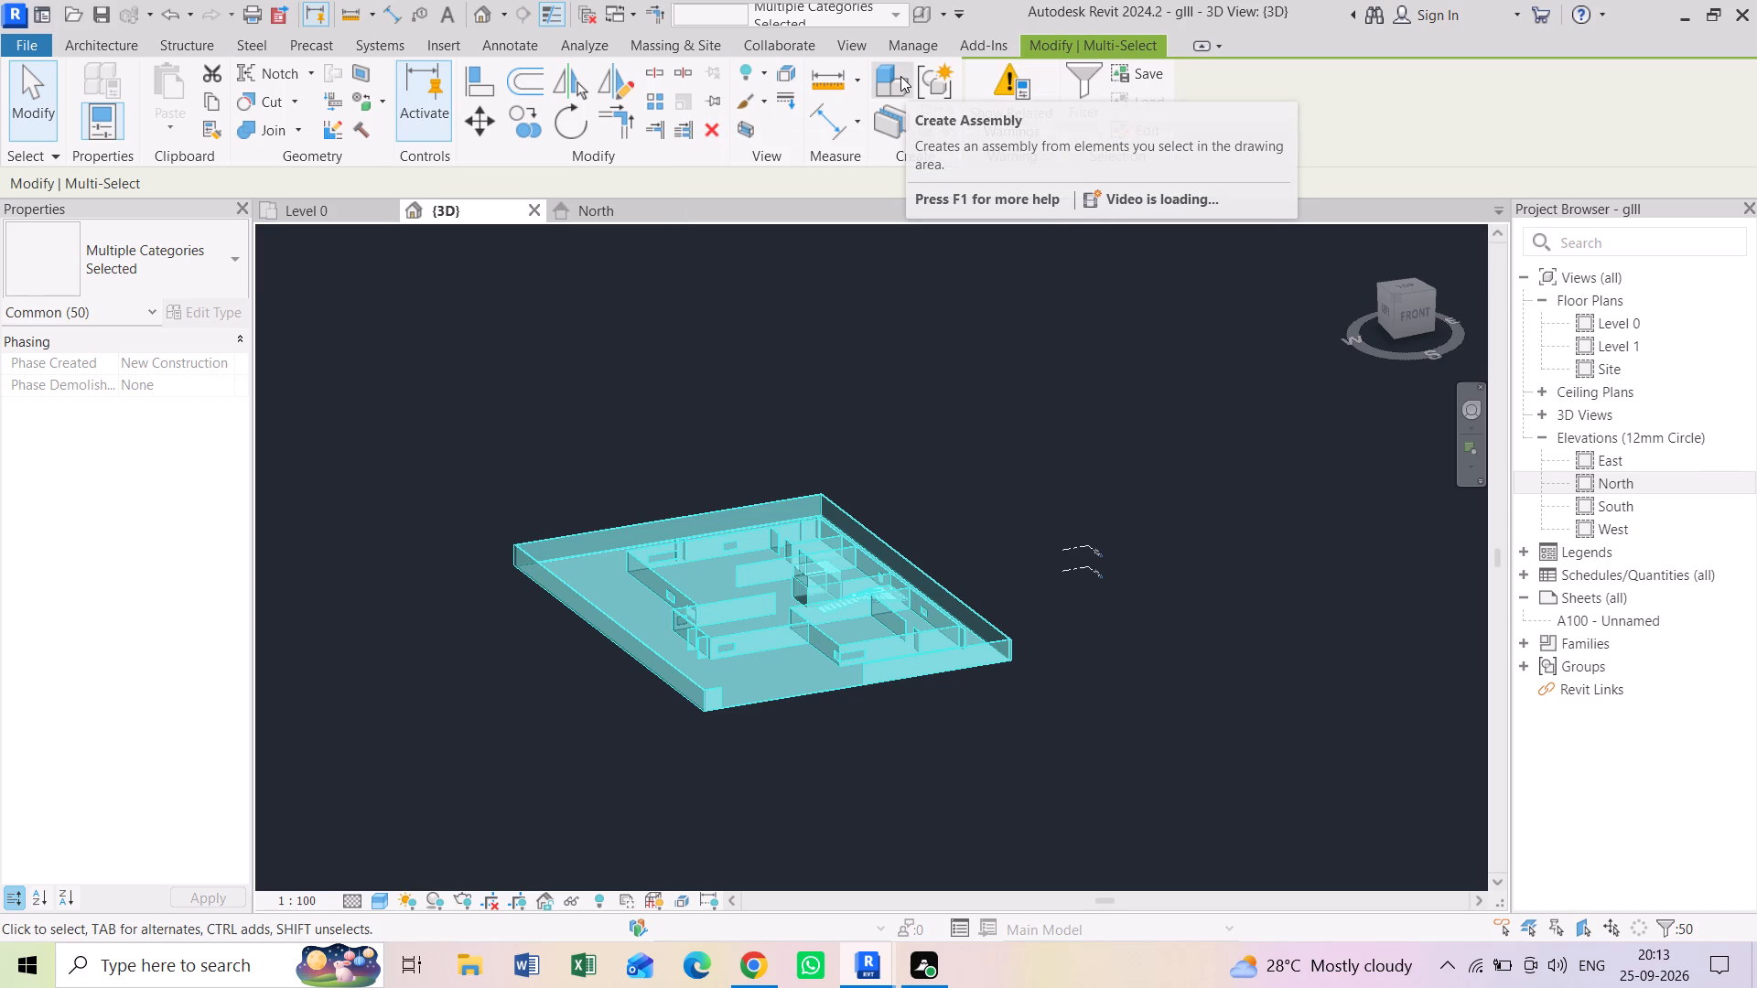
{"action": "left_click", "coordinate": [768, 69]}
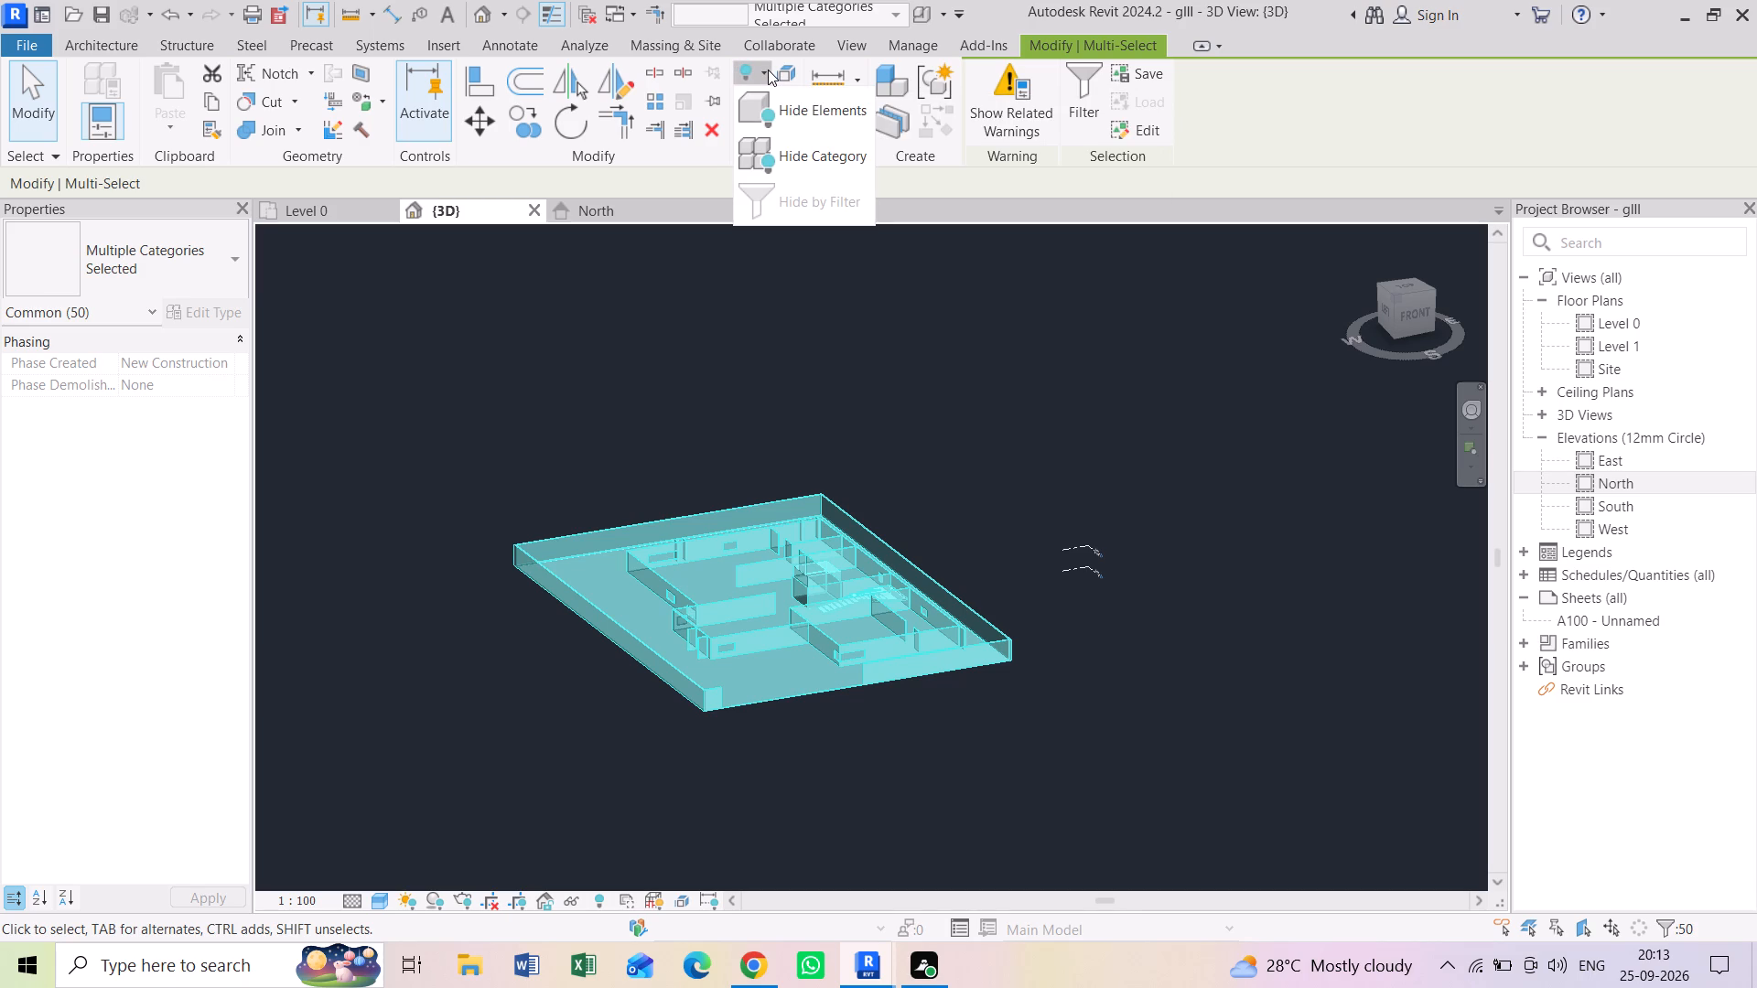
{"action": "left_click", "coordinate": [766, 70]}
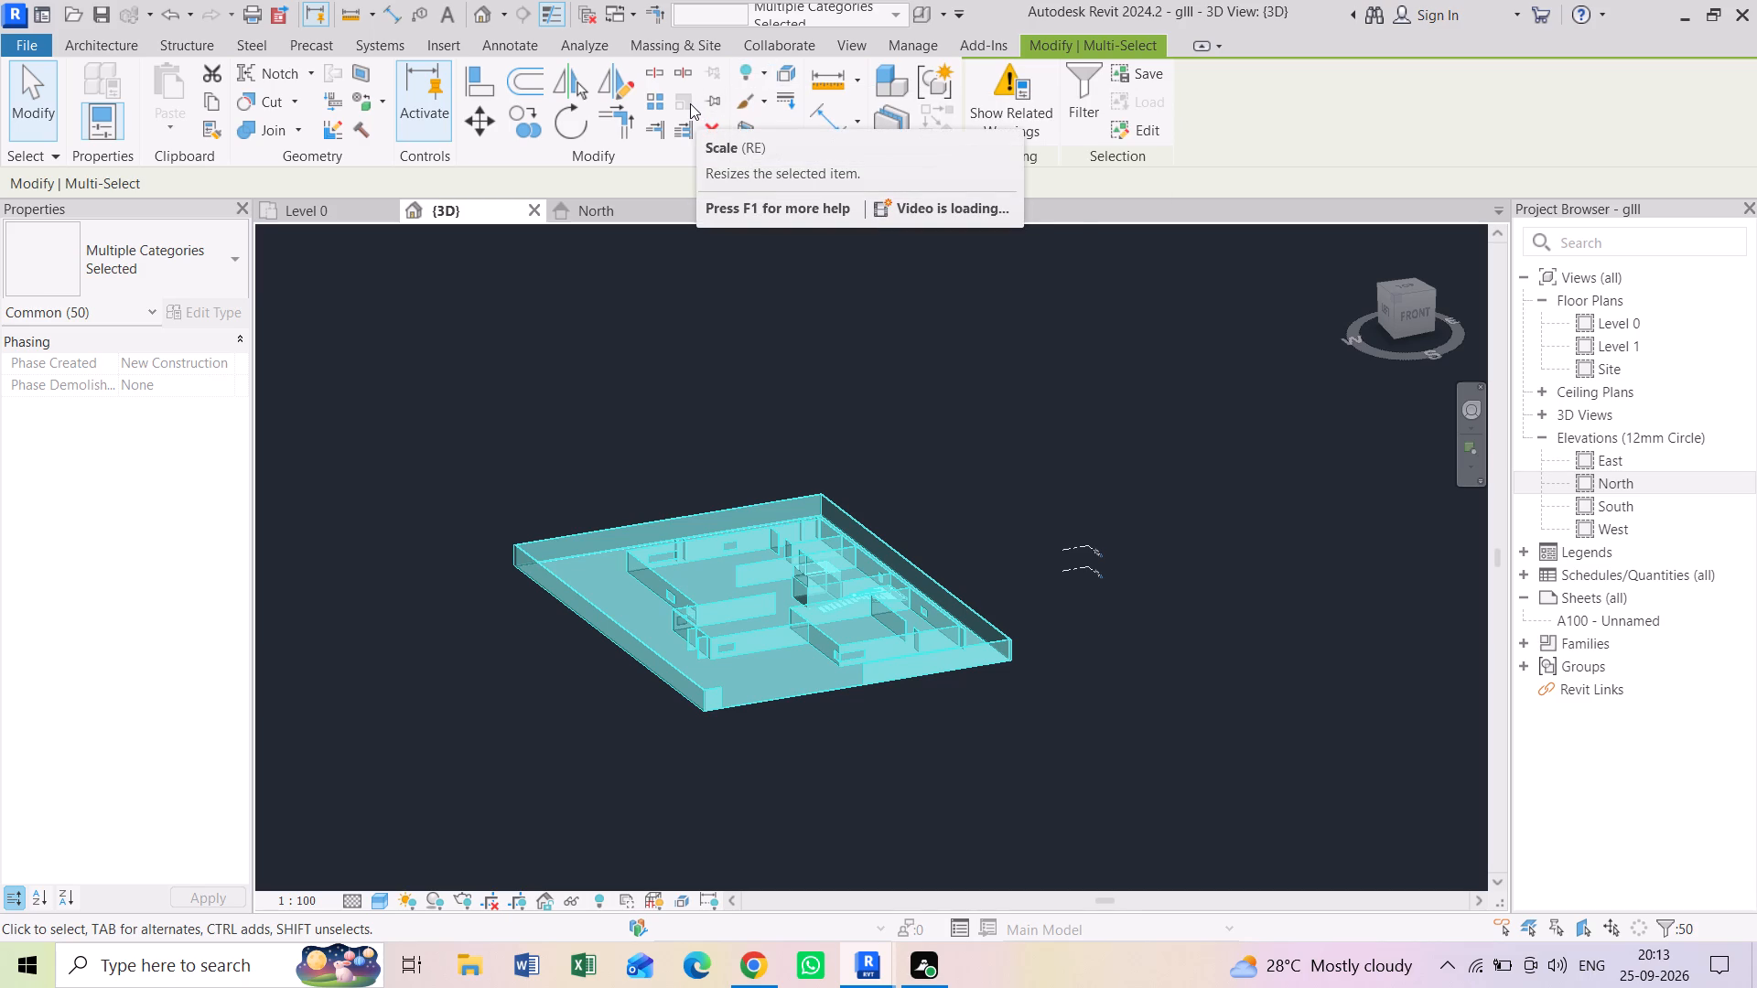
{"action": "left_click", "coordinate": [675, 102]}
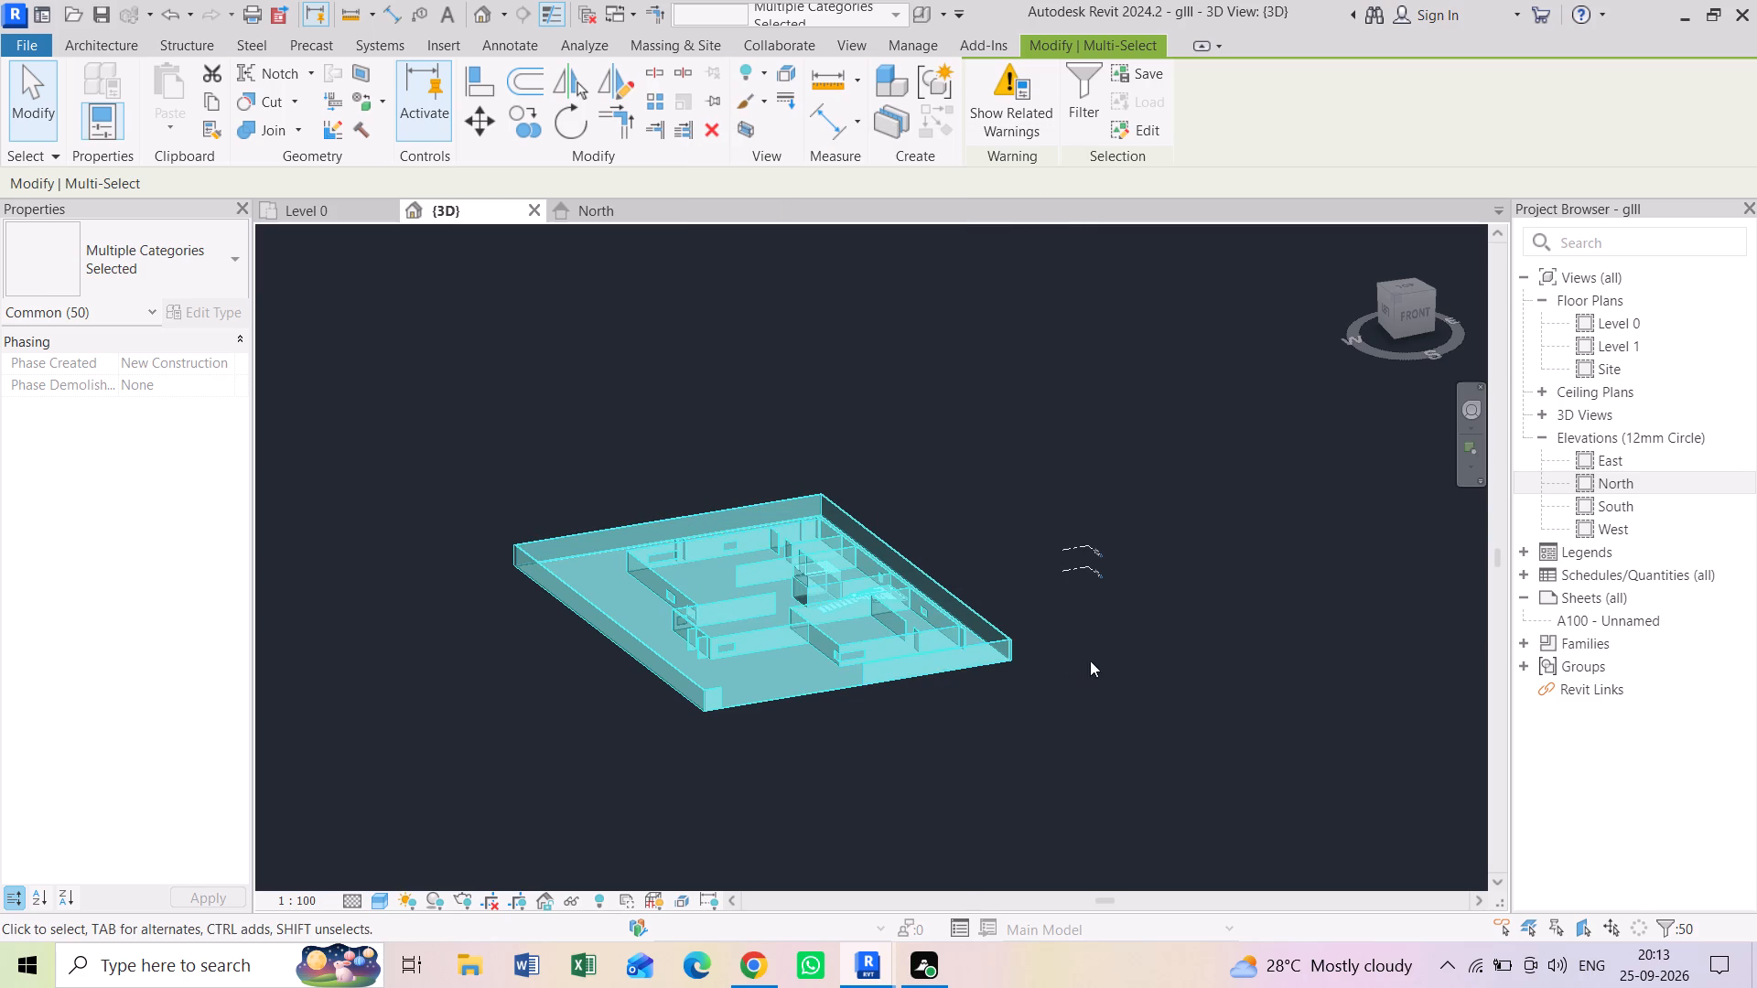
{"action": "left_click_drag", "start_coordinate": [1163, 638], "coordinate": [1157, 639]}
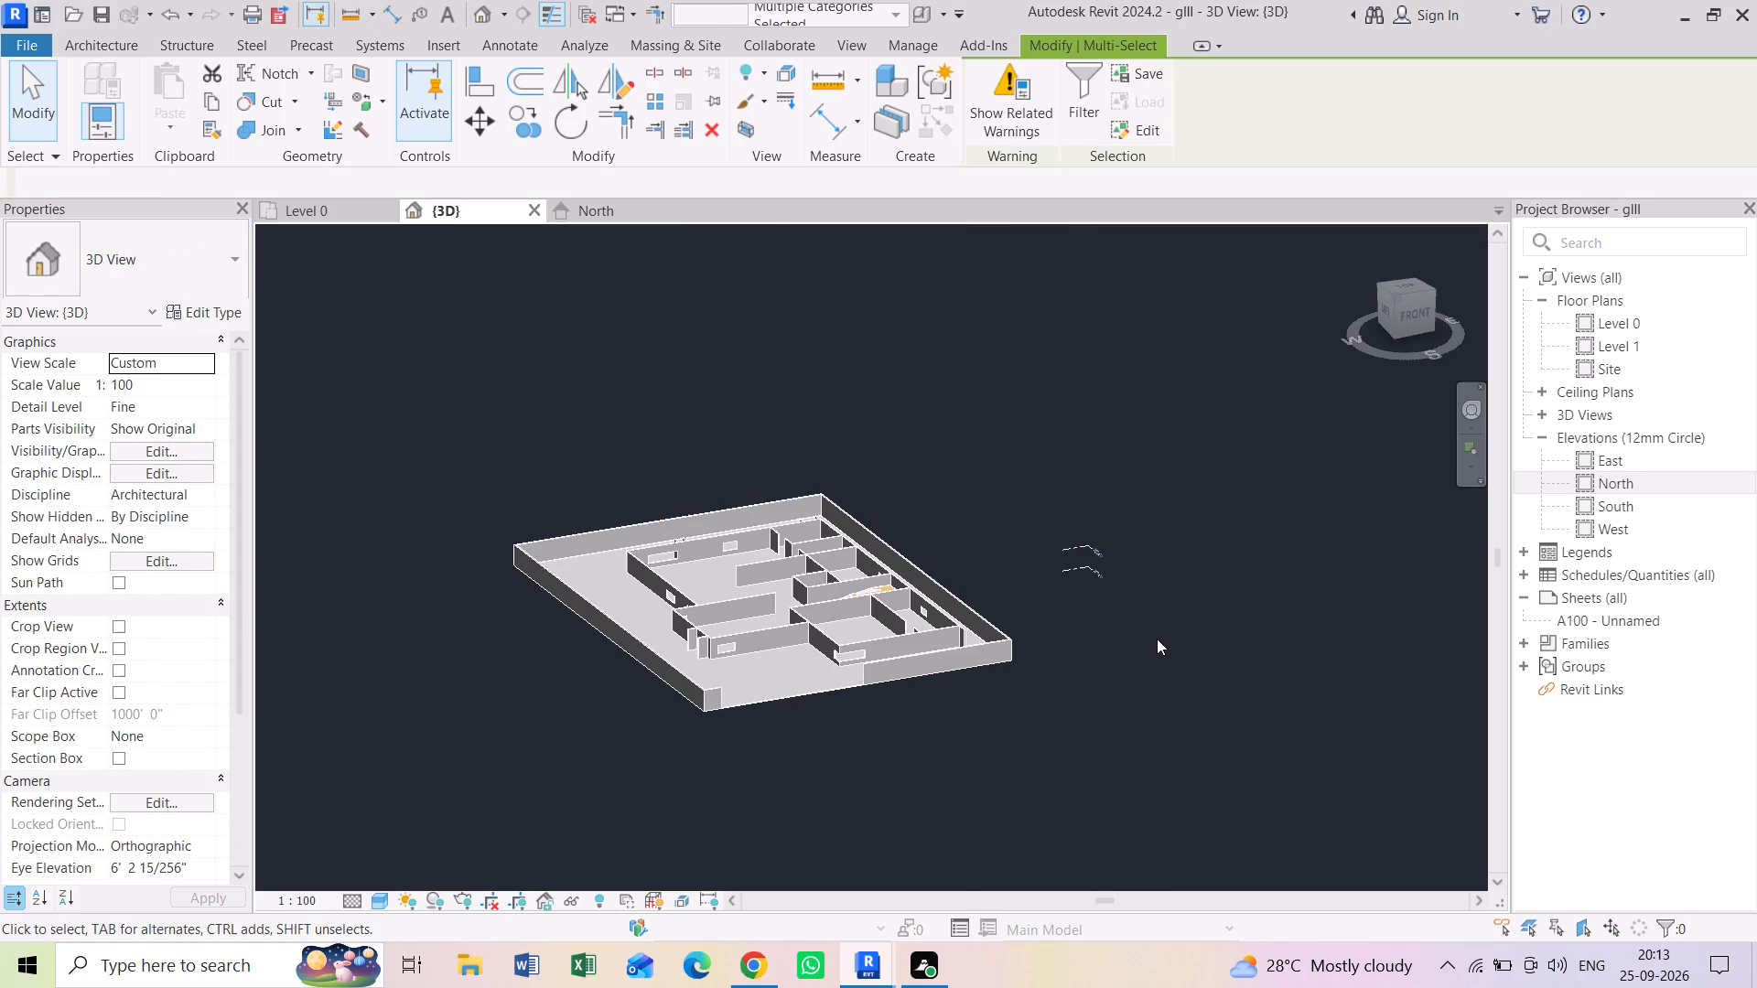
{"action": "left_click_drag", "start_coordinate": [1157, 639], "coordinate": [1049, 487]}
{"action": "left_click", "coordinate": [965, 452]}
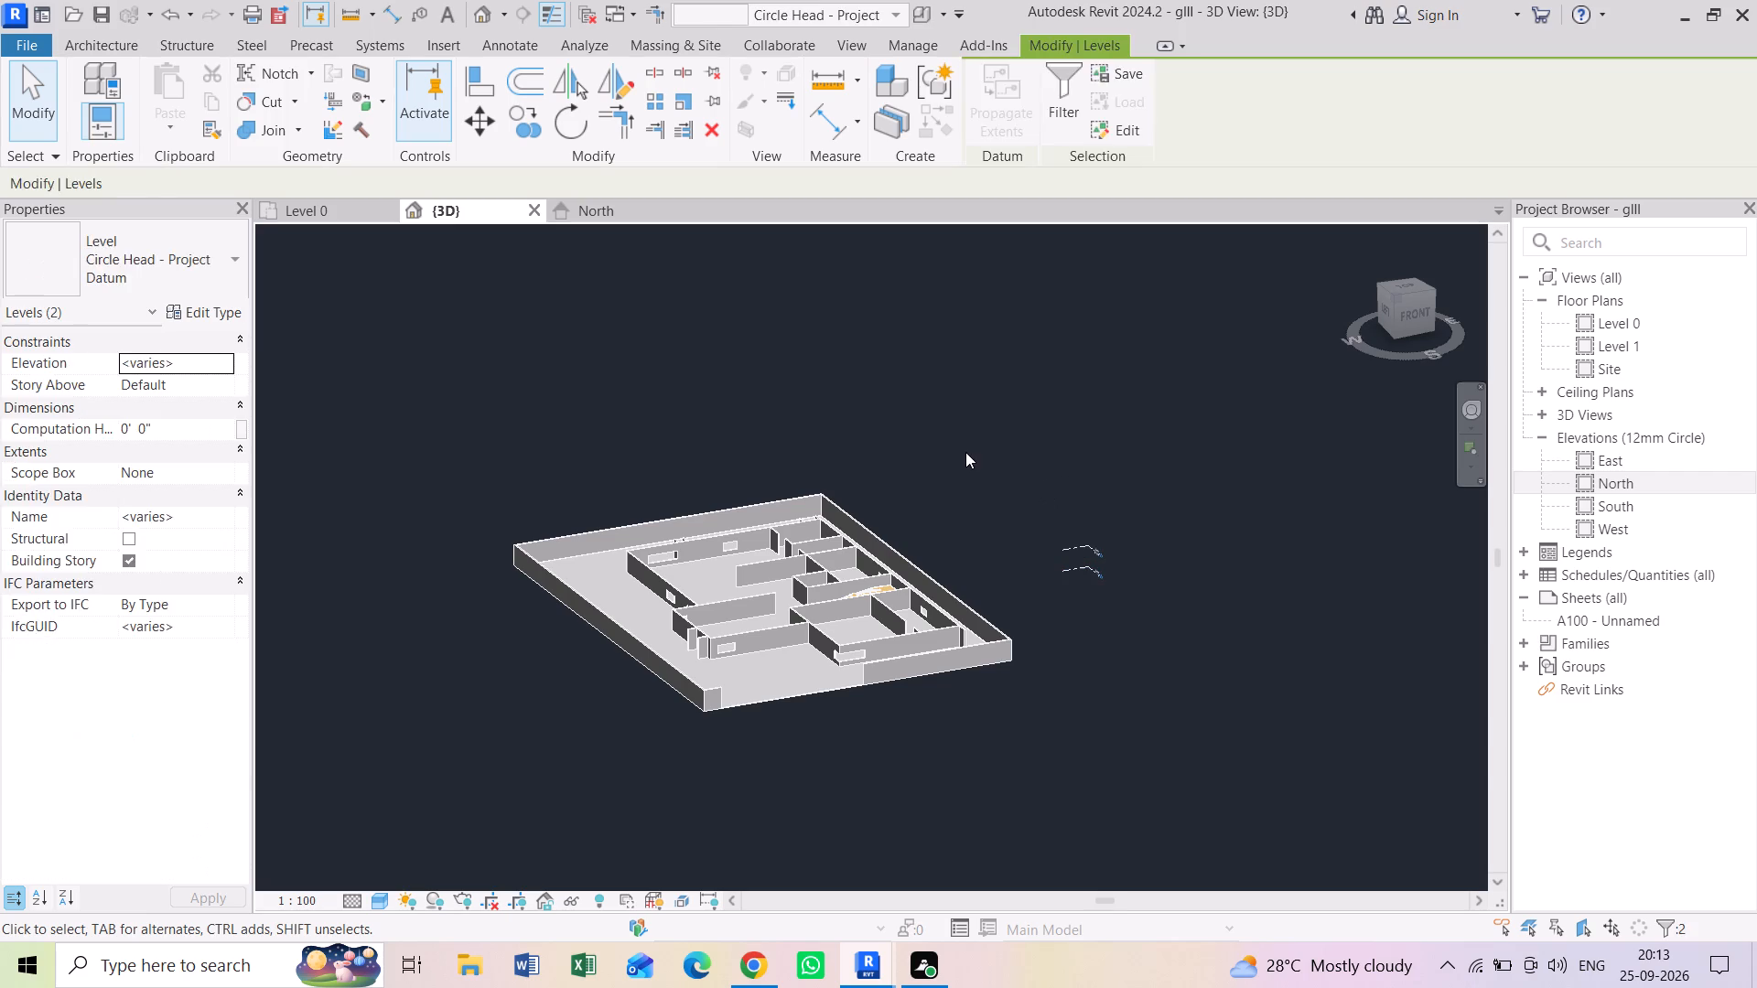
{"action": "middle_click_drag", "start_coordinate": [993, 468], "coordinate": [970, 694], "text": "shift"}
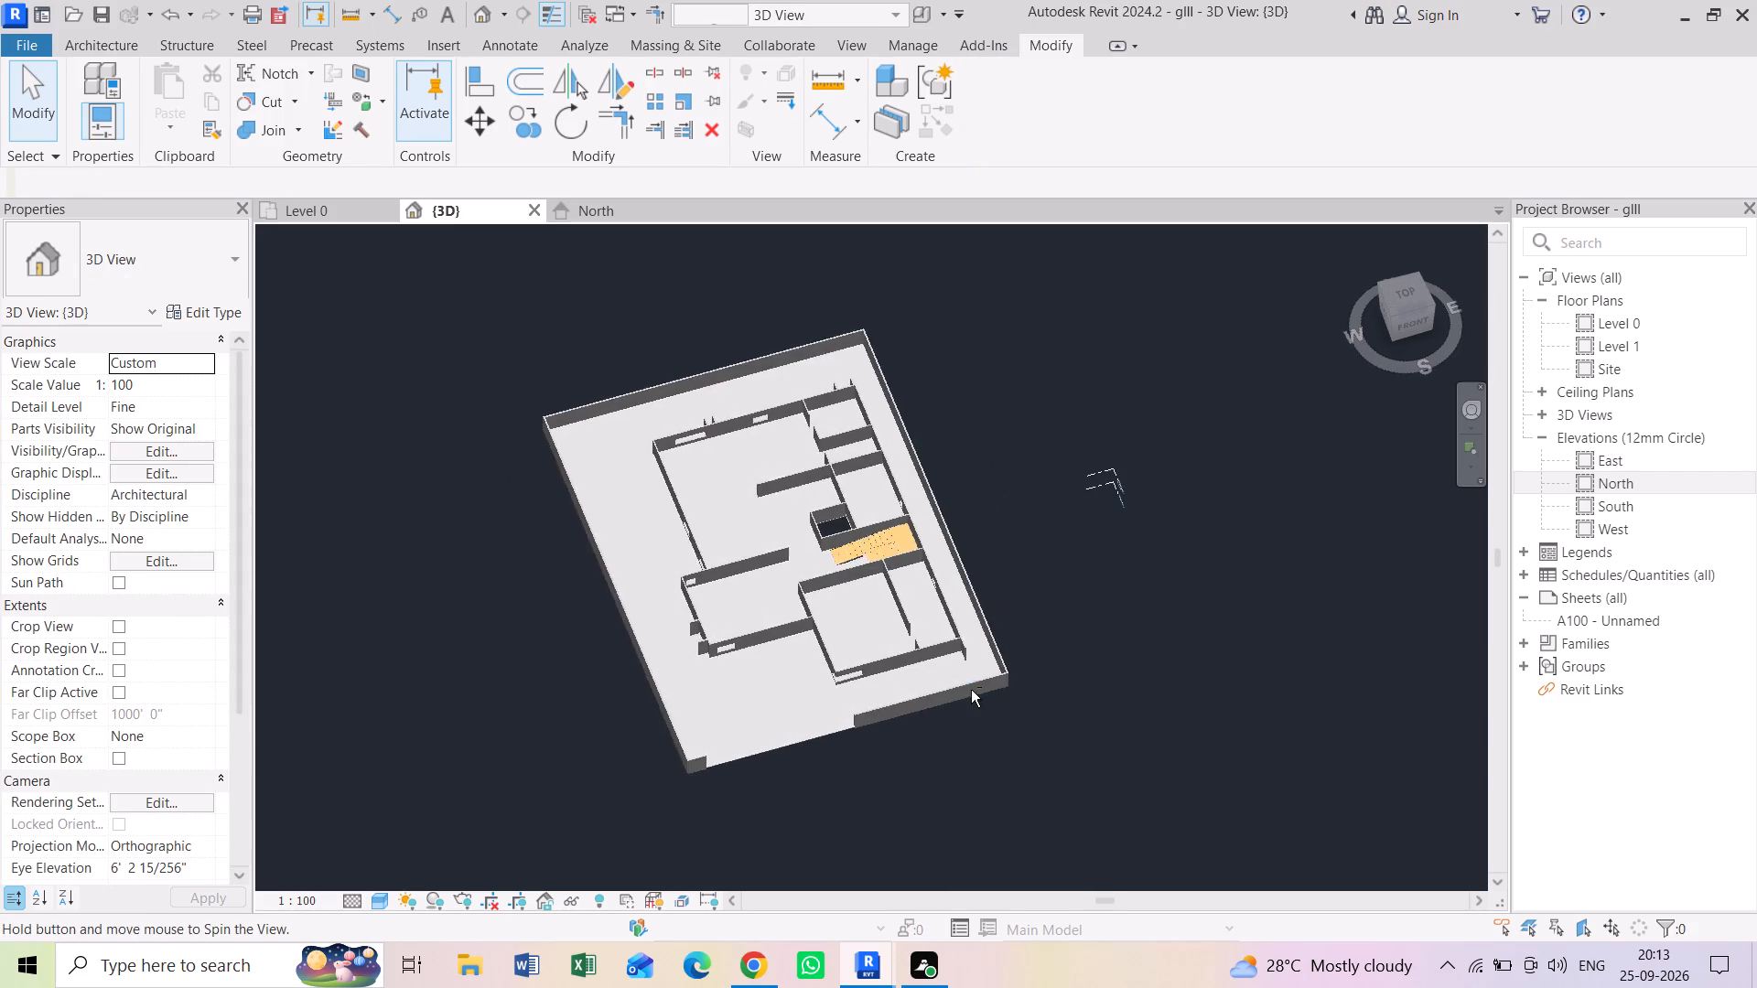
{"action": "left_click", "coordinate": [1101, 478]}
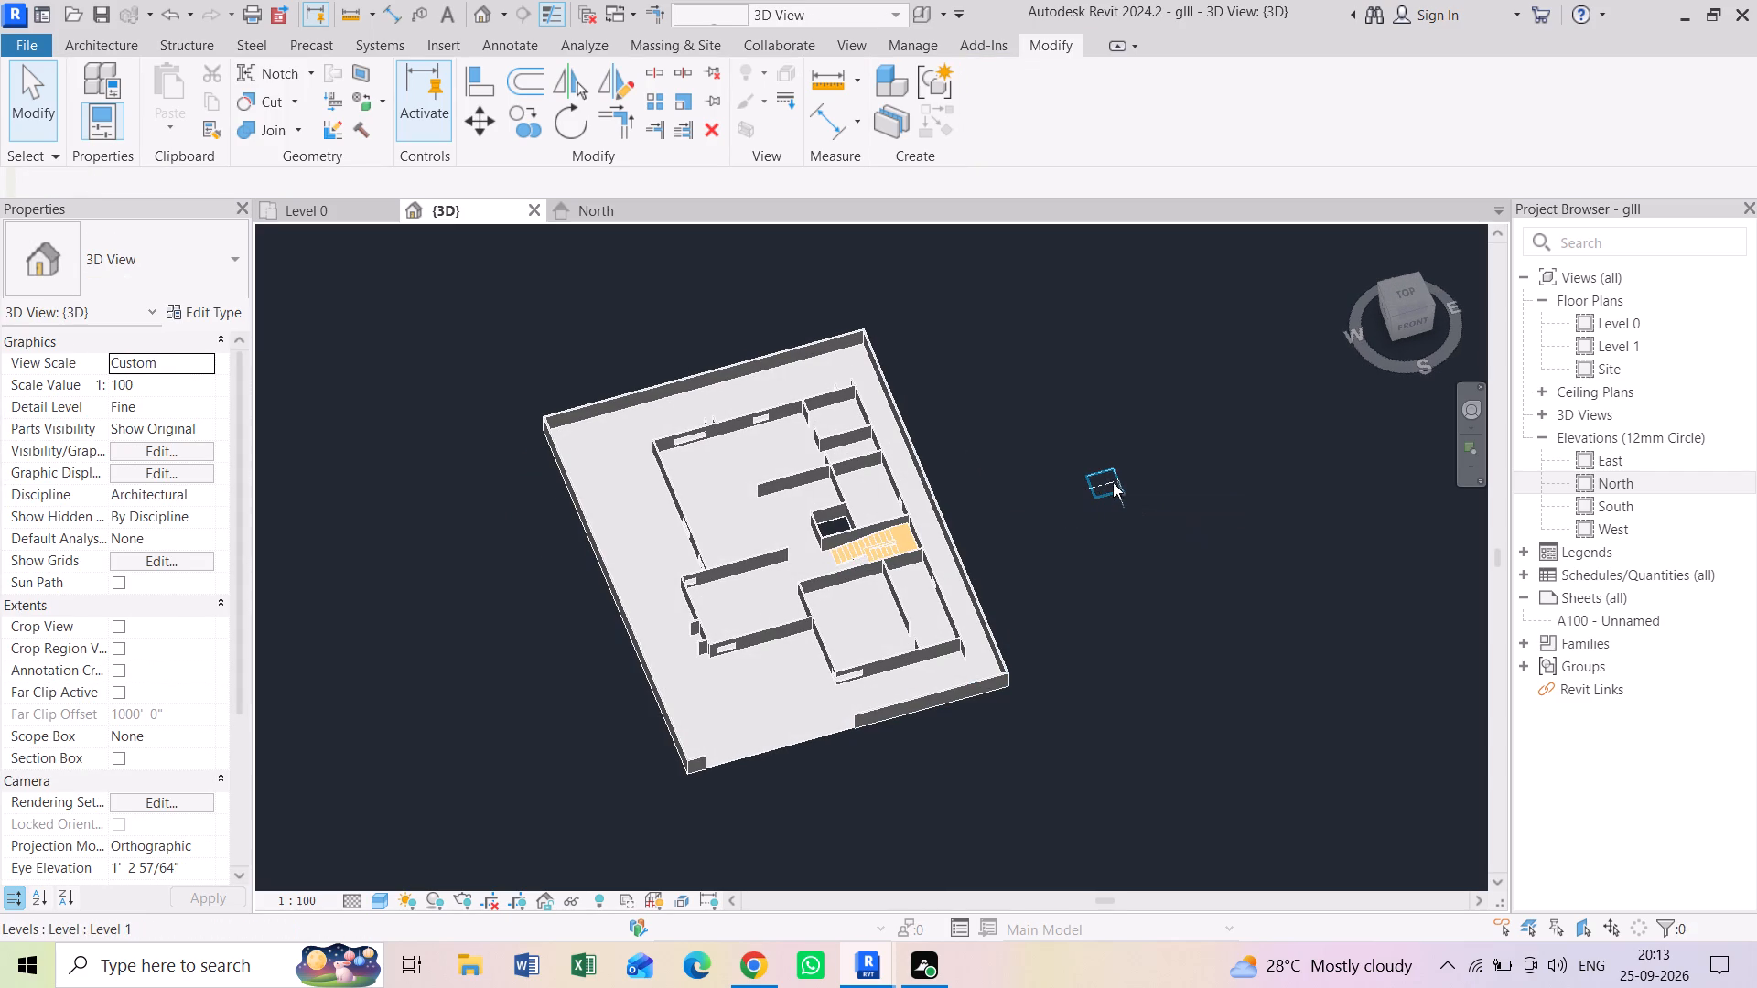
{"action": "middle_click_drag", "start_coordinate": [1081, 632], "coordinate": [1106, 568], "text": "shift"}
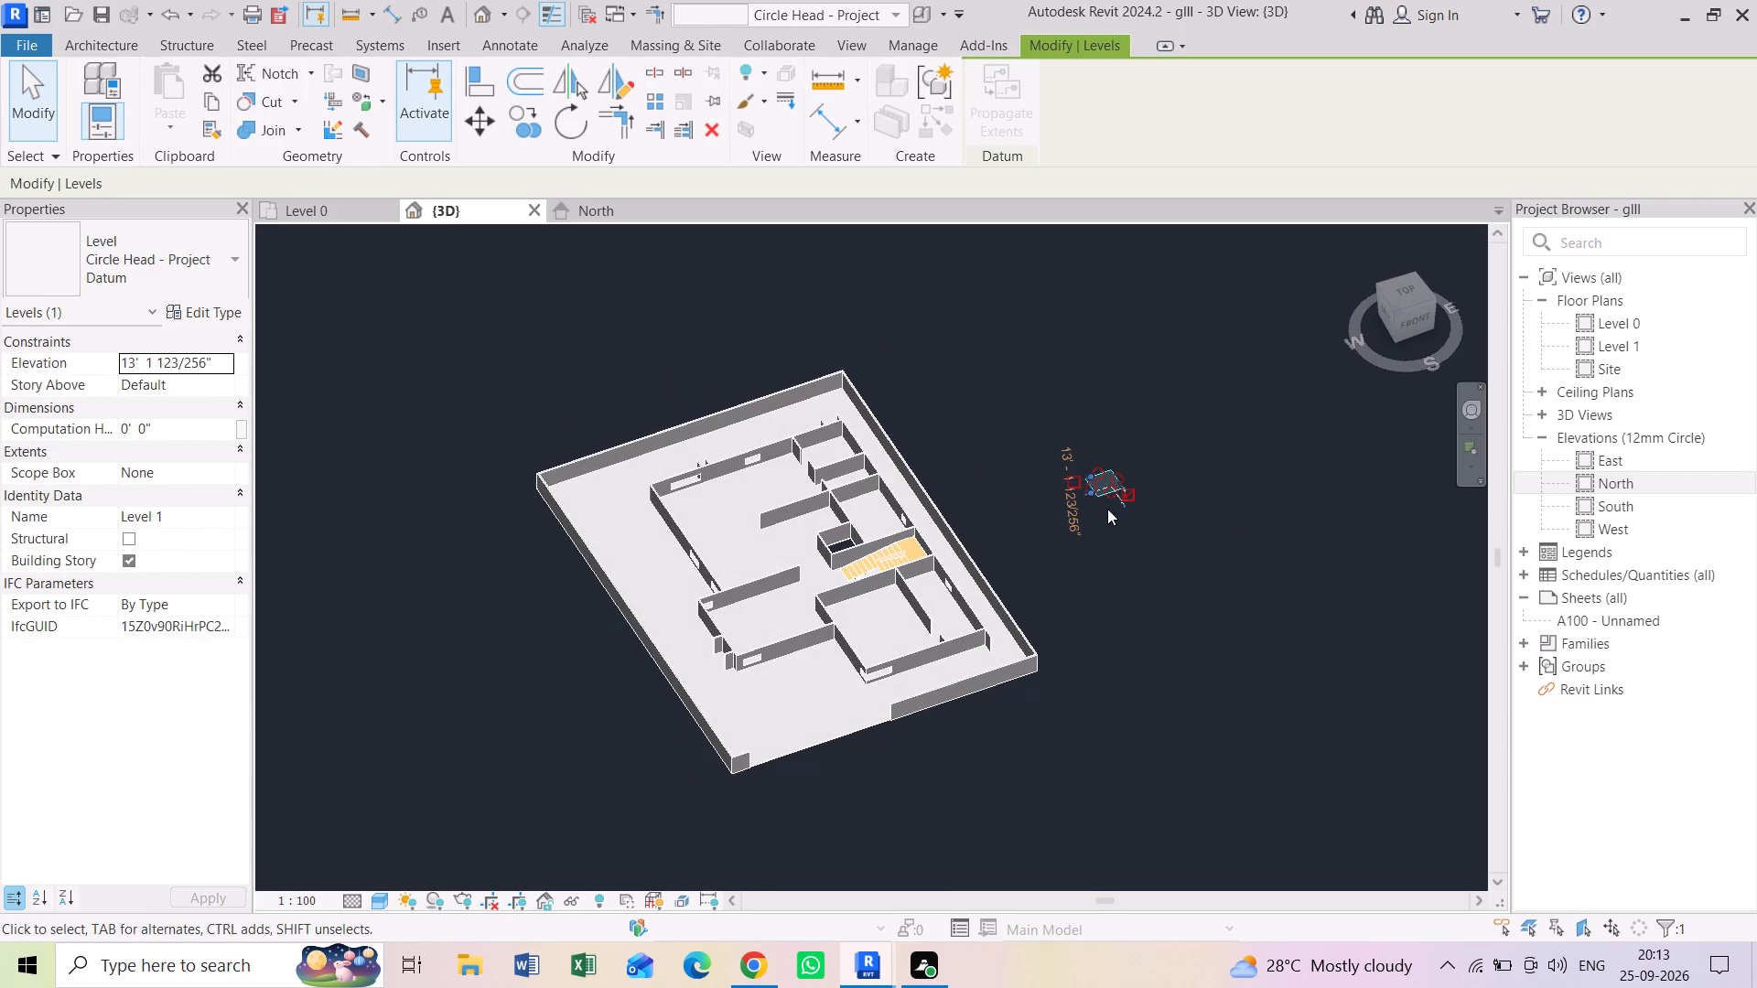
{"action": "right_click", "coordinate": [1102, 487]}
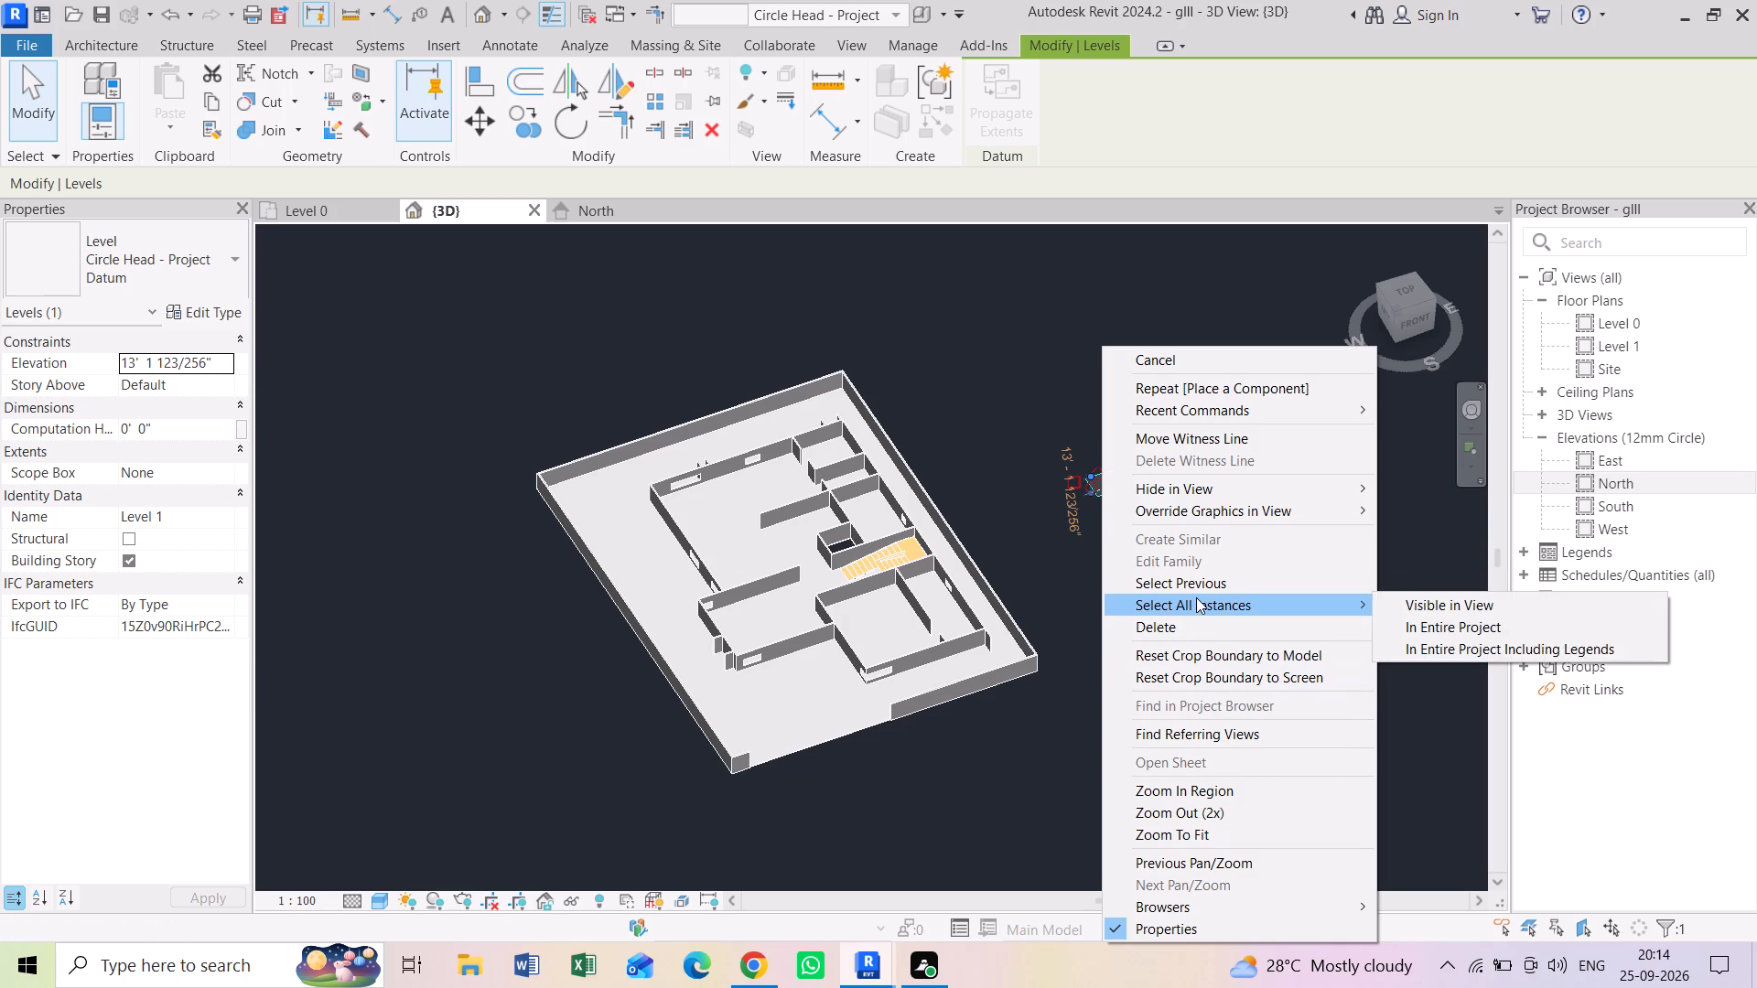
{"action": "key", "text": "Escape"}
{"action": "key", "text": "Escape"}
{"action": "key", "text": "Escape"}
Maximize the 3D extents of both level datums beside the house so that they span the model.
{"action": "scroll", "coordinate": [1096, 484], "scroll_direction": "up", "scroll_amount": 6}
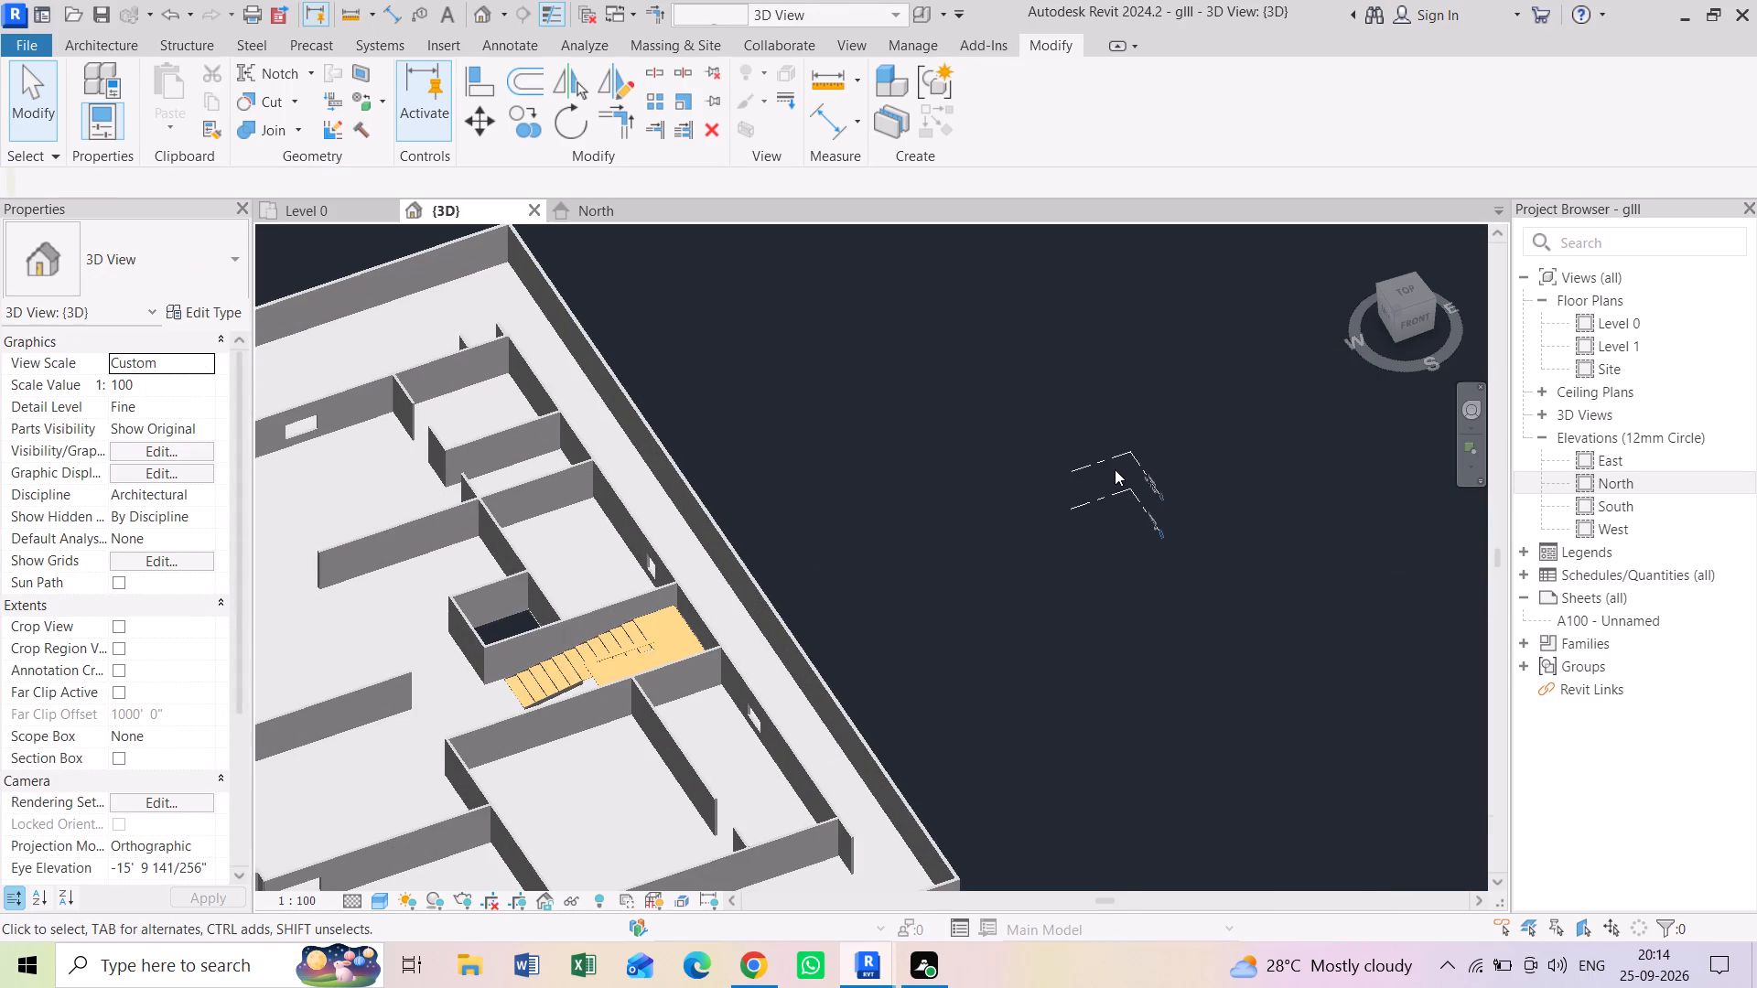
{"action": "right_click", "coordinate": [1113, 460]}
{"action": "left_click", "coordinate": [1158, 462]}
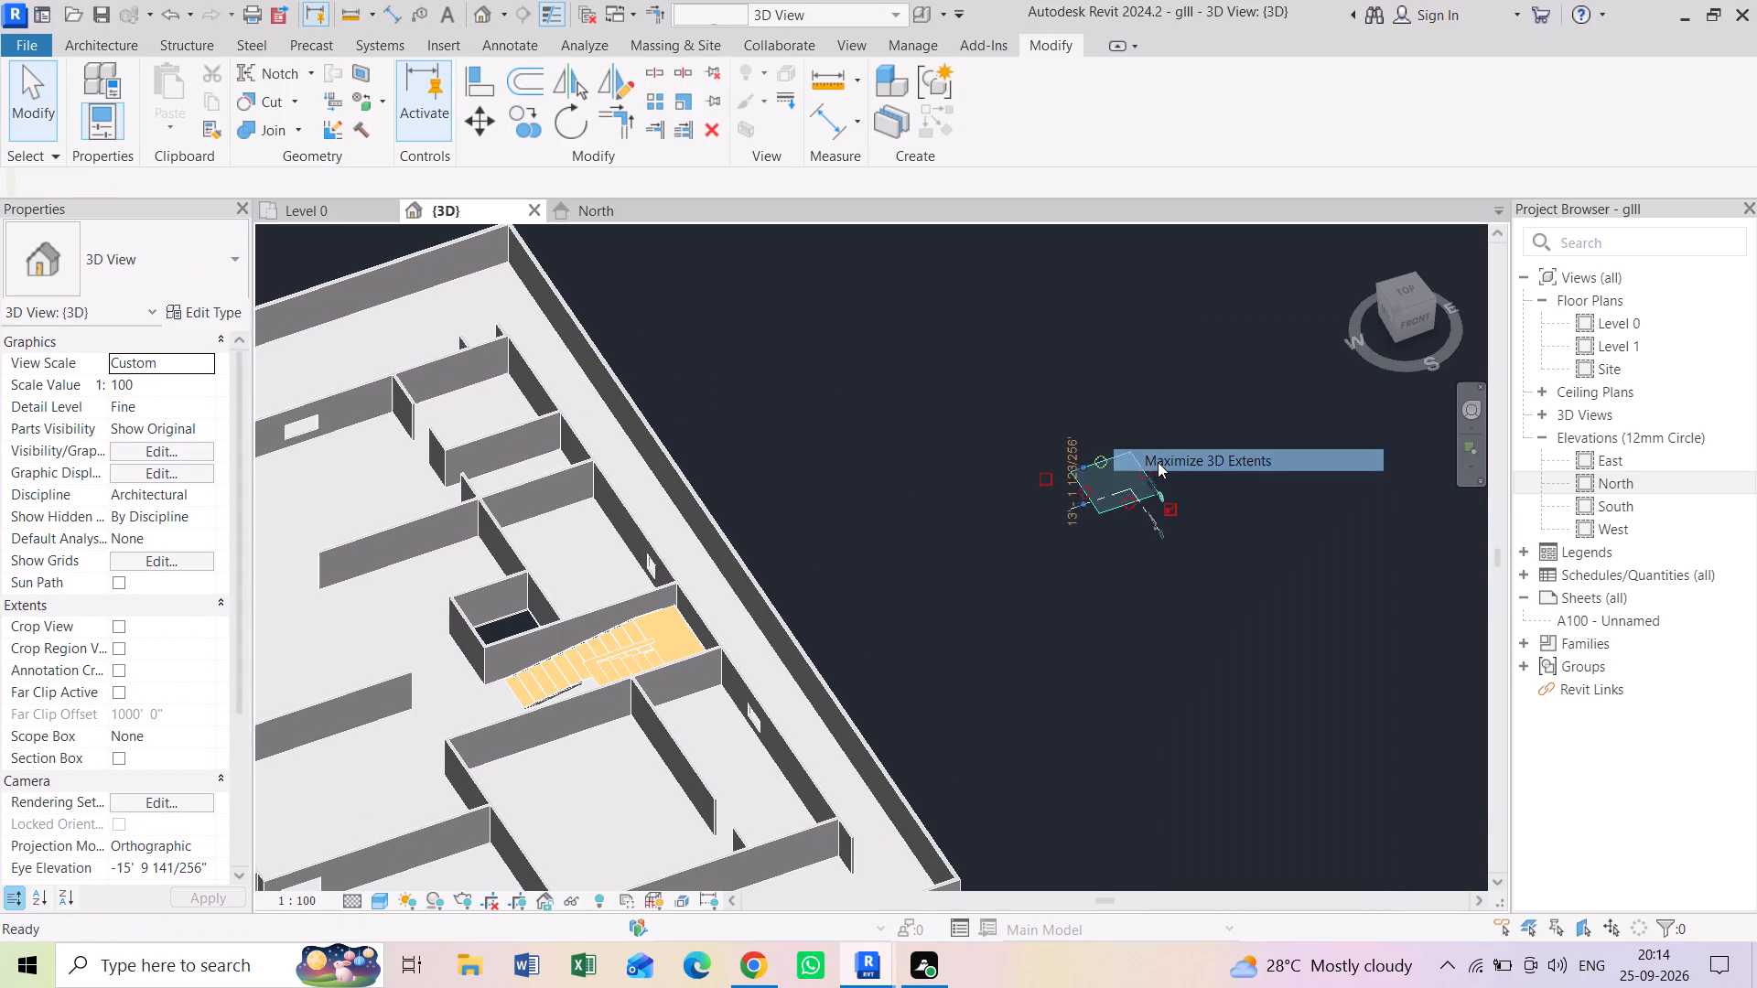
{"action": "right_click", "coordinate": [1136, 505]}
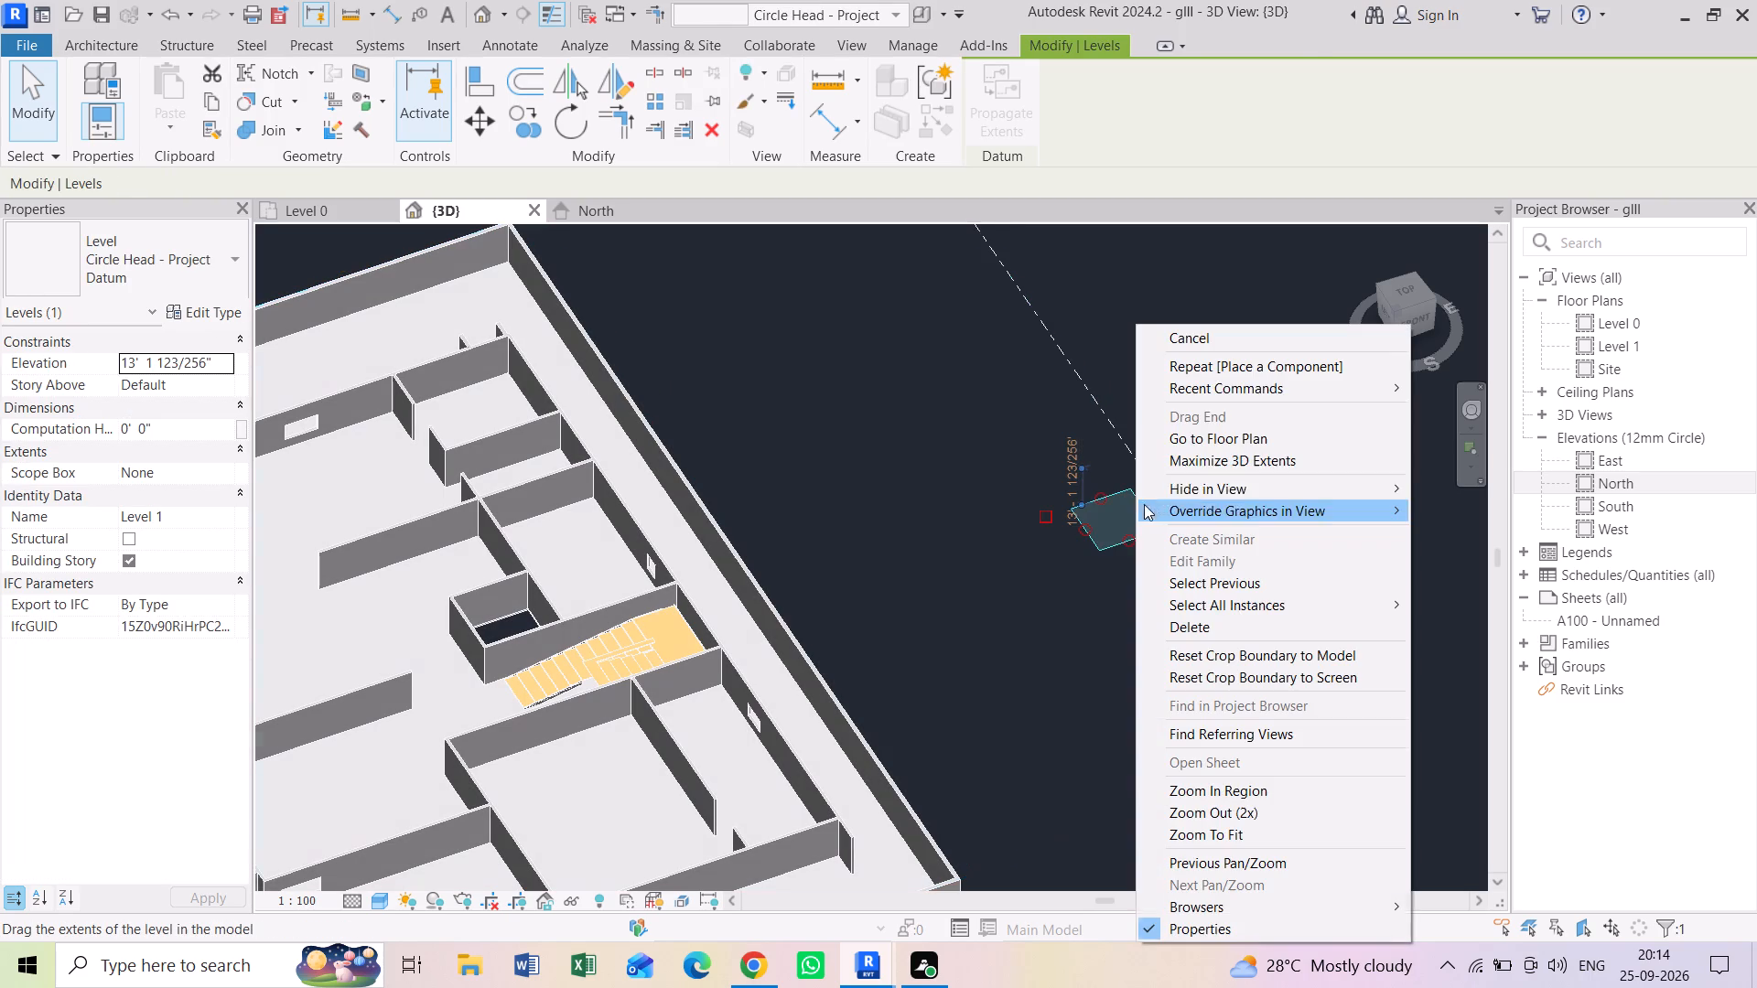
{"action": "left_click", "coordinate": [1177, 470]}
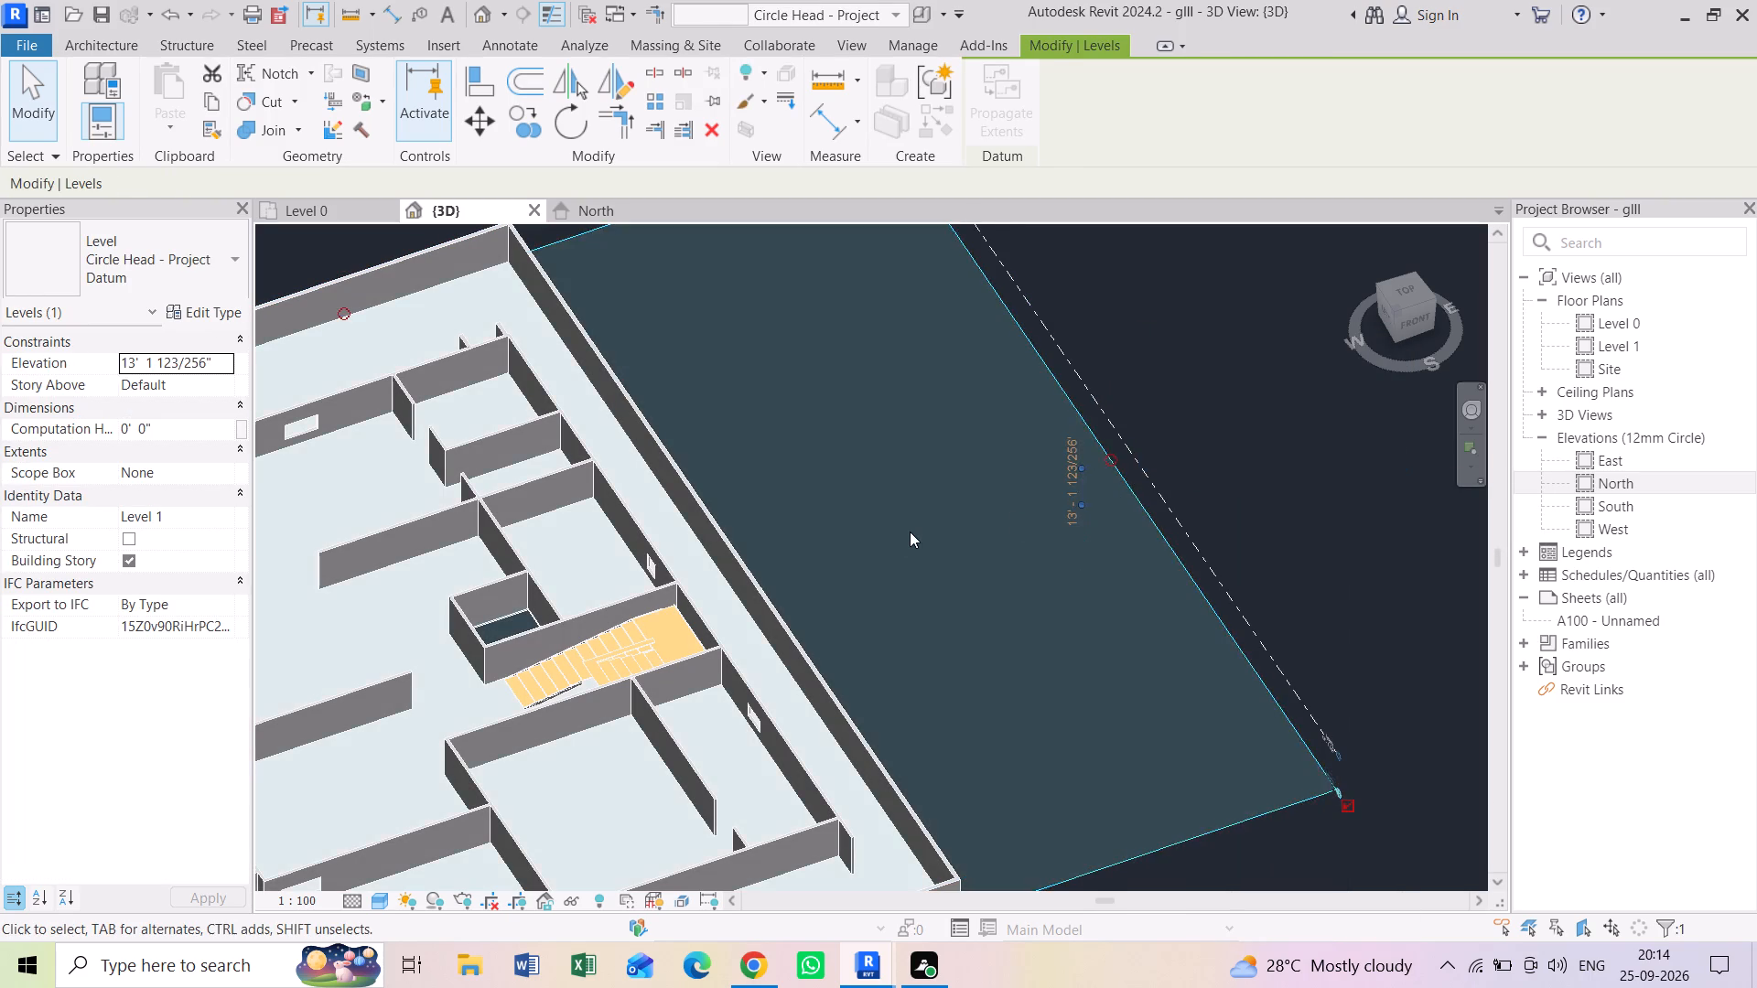
{"action": "scroll", "coordinate": [901, 532], "scroll_direction": "down", "scroll_amount": 5}
{"action": "key", "text": "Escape"}
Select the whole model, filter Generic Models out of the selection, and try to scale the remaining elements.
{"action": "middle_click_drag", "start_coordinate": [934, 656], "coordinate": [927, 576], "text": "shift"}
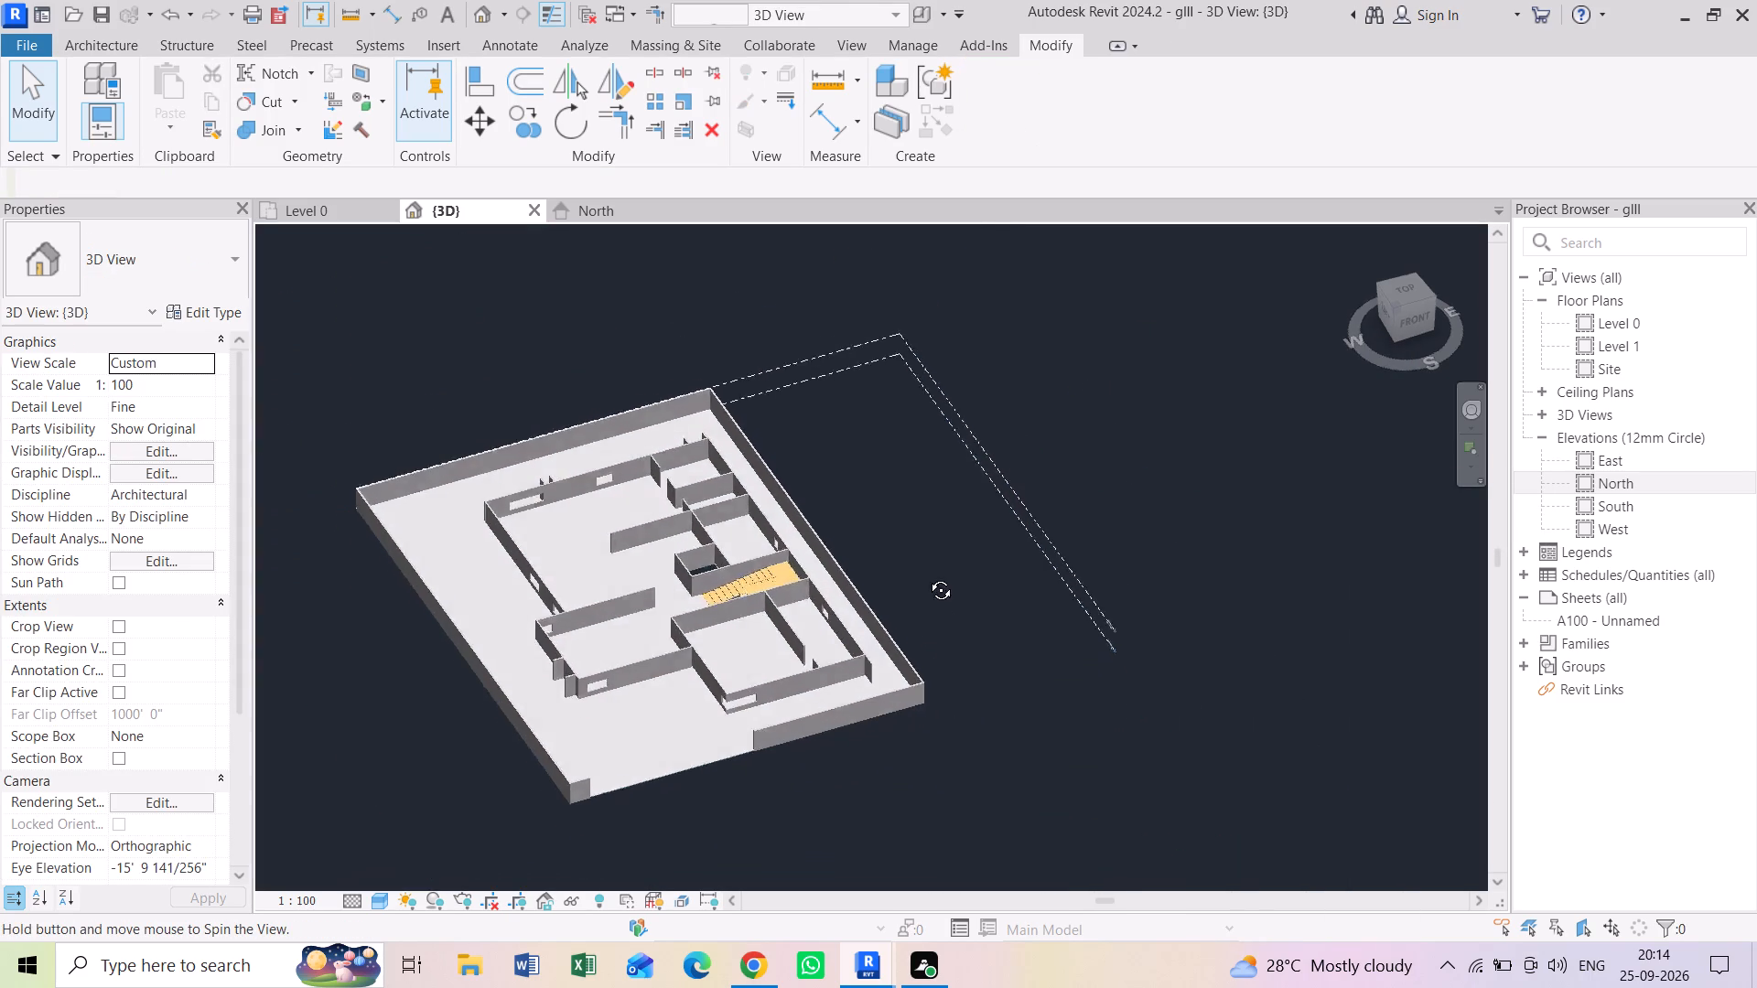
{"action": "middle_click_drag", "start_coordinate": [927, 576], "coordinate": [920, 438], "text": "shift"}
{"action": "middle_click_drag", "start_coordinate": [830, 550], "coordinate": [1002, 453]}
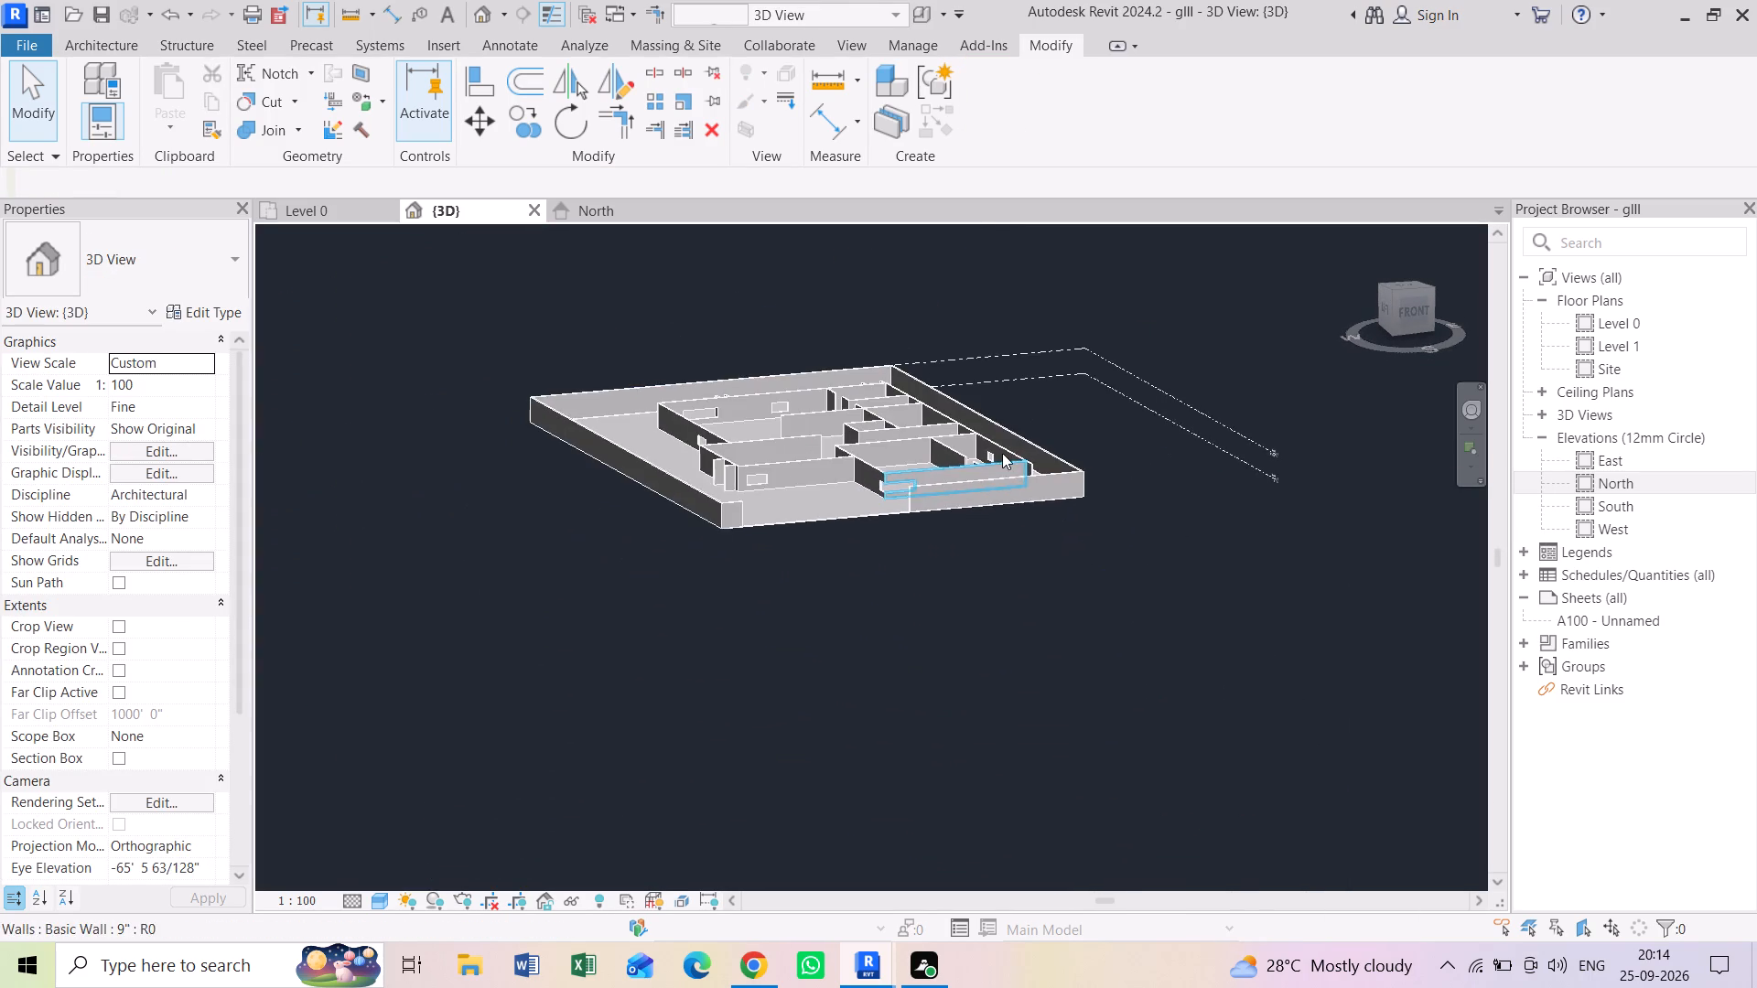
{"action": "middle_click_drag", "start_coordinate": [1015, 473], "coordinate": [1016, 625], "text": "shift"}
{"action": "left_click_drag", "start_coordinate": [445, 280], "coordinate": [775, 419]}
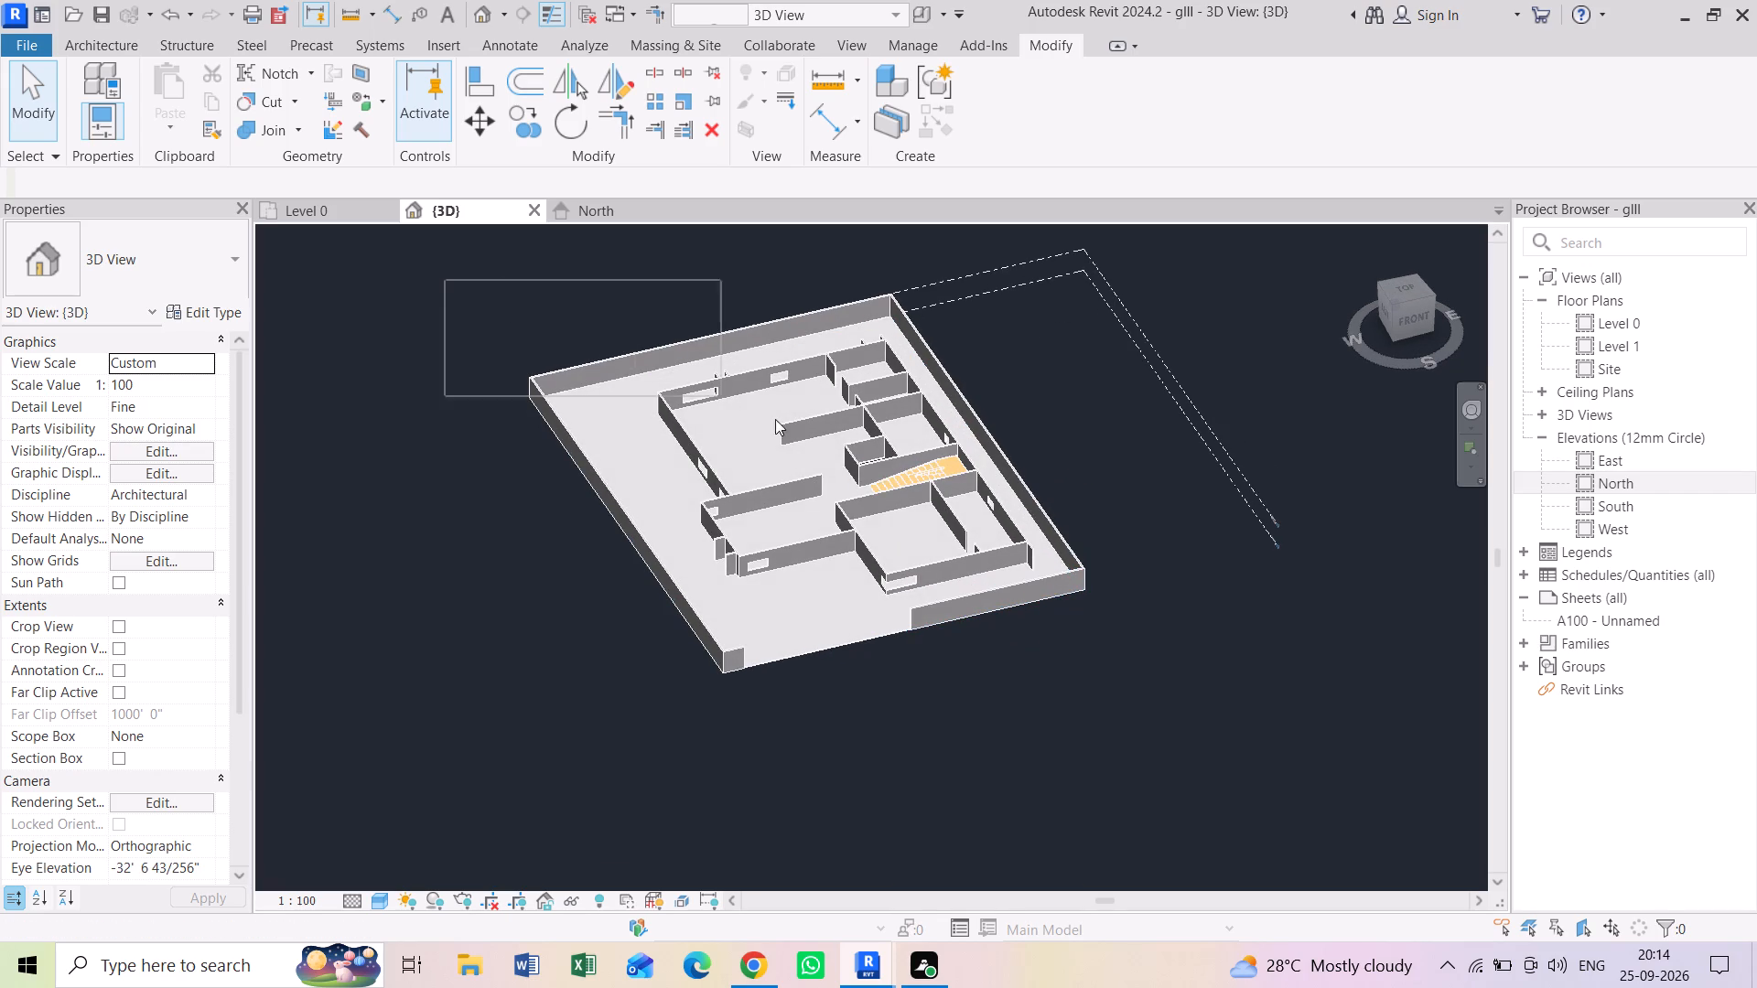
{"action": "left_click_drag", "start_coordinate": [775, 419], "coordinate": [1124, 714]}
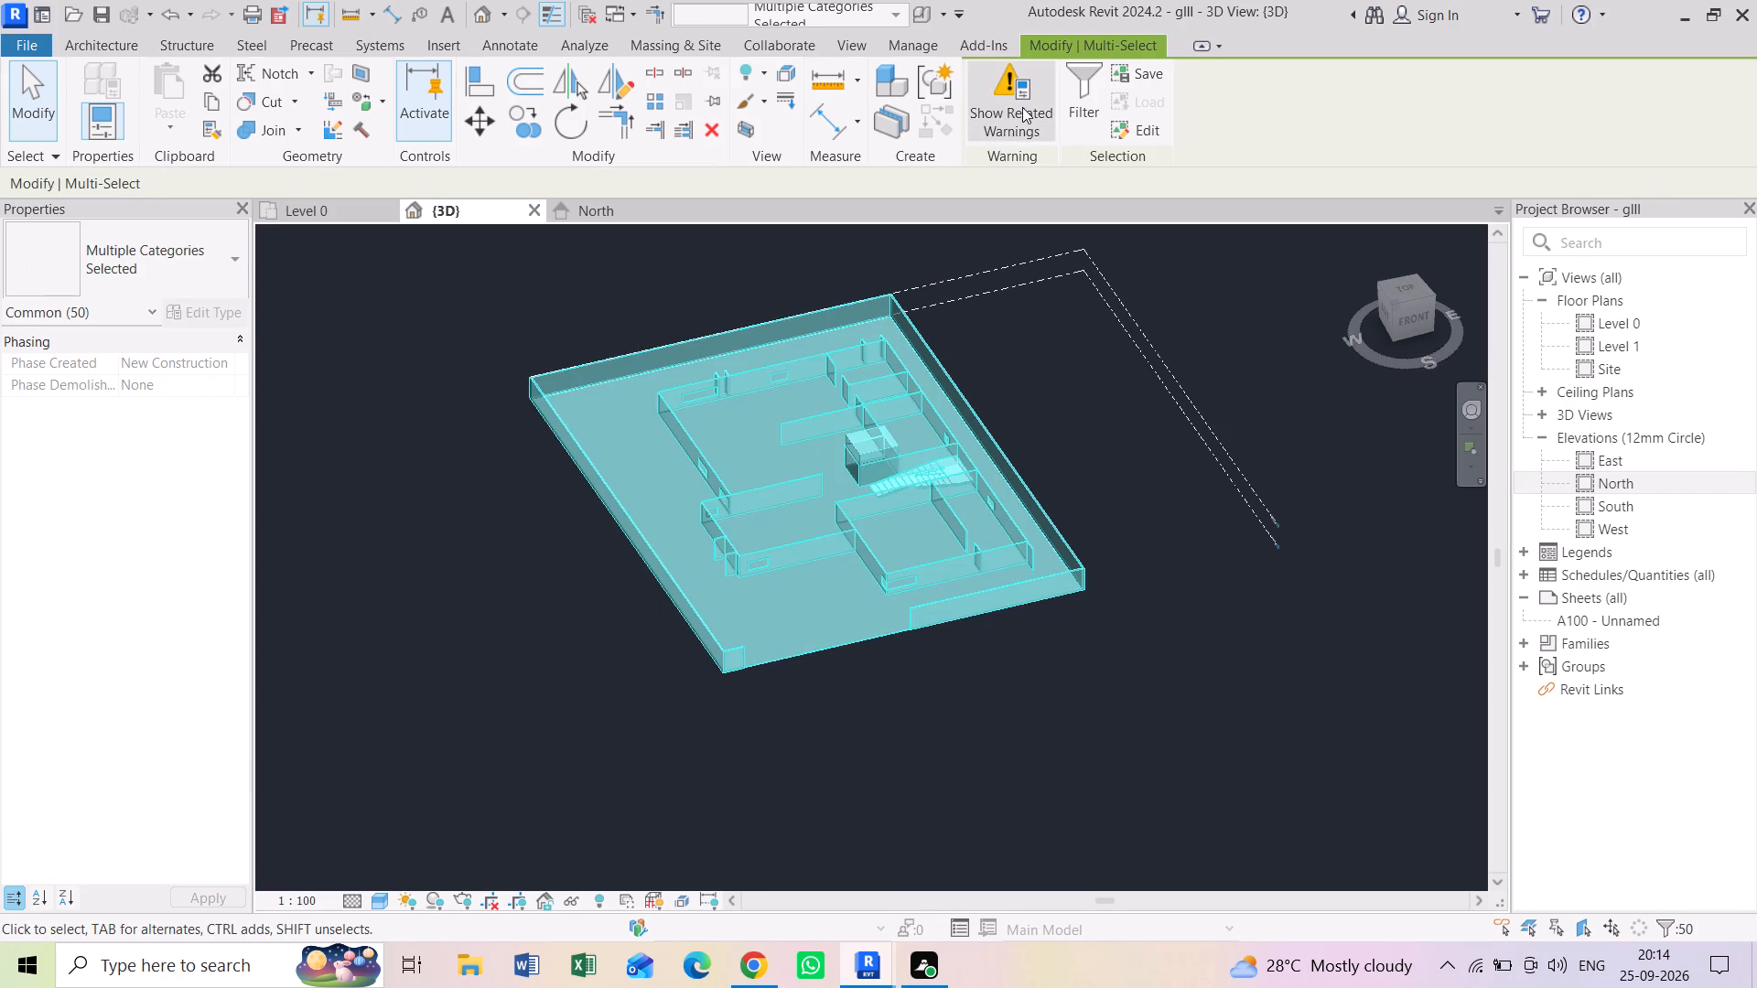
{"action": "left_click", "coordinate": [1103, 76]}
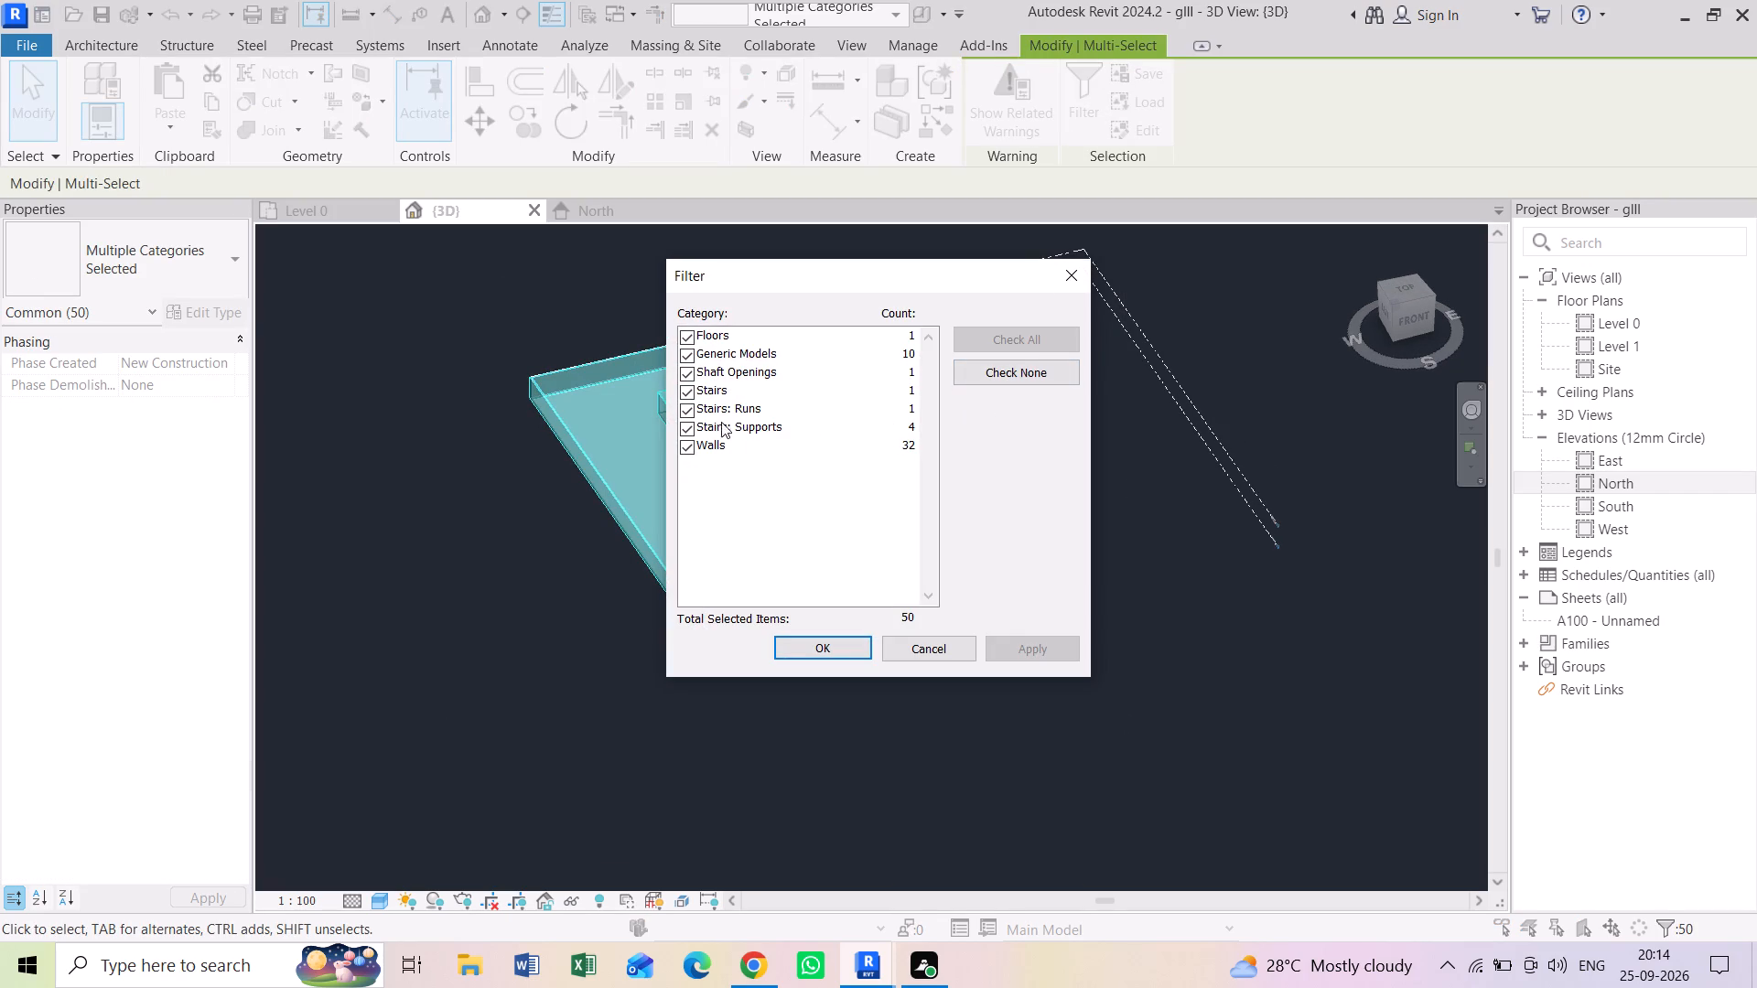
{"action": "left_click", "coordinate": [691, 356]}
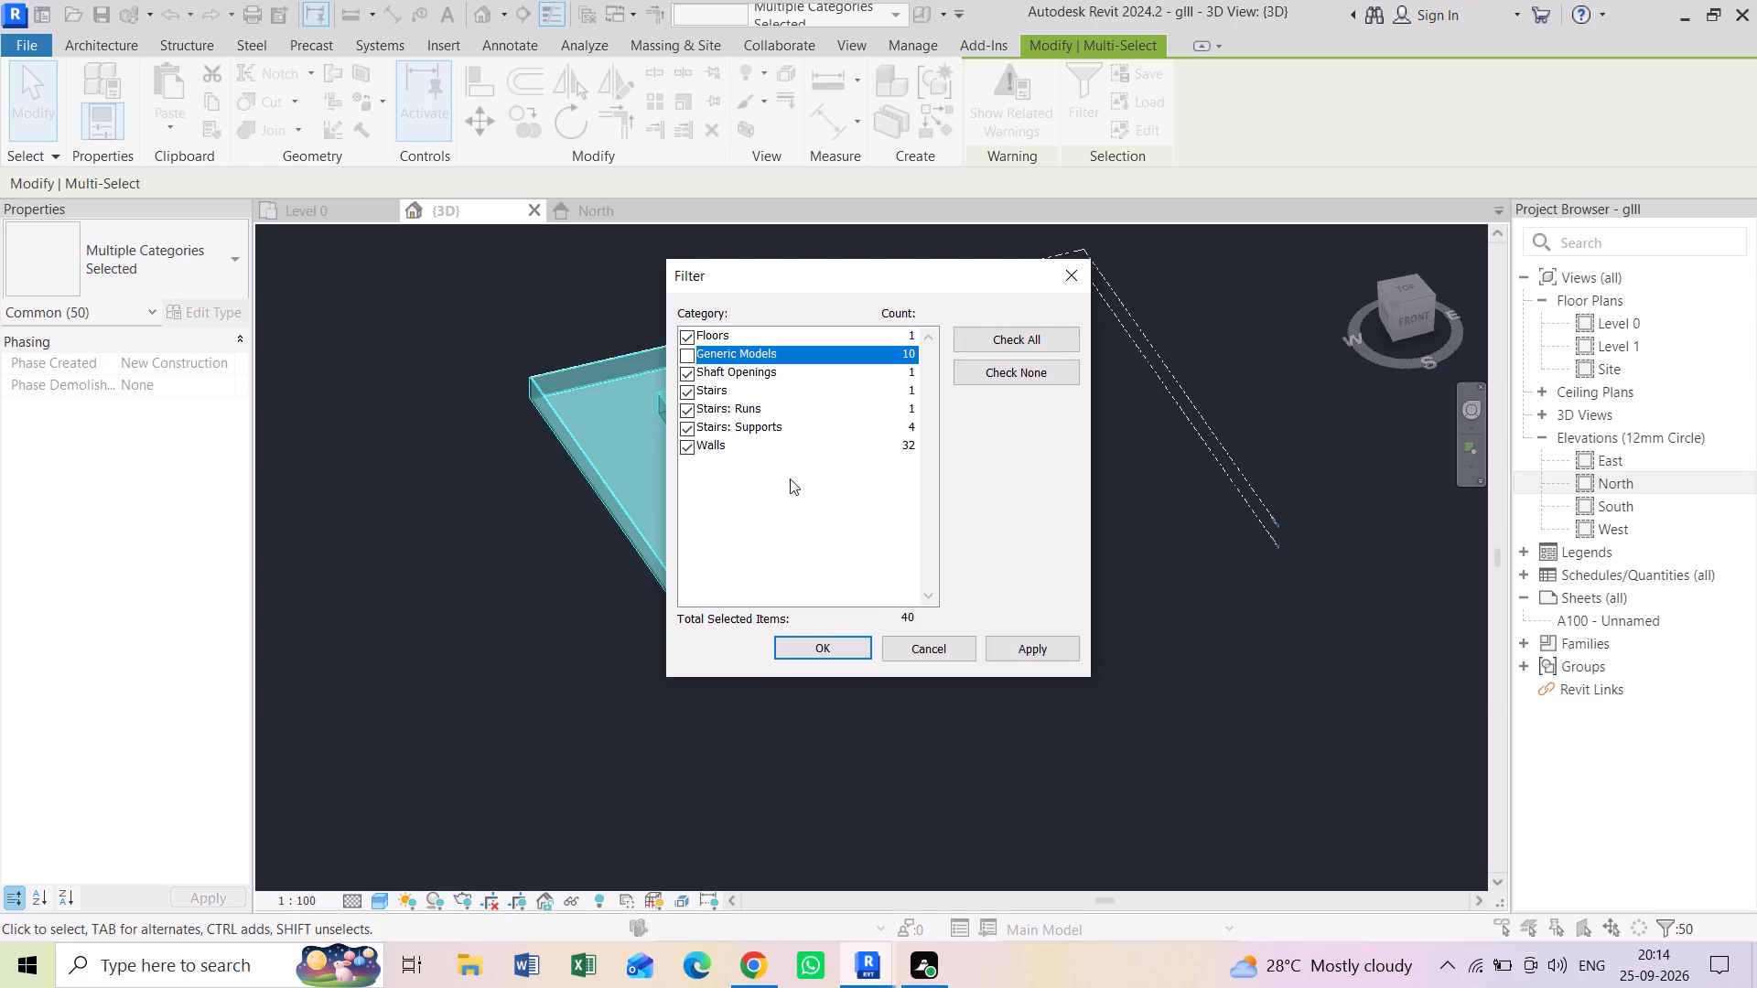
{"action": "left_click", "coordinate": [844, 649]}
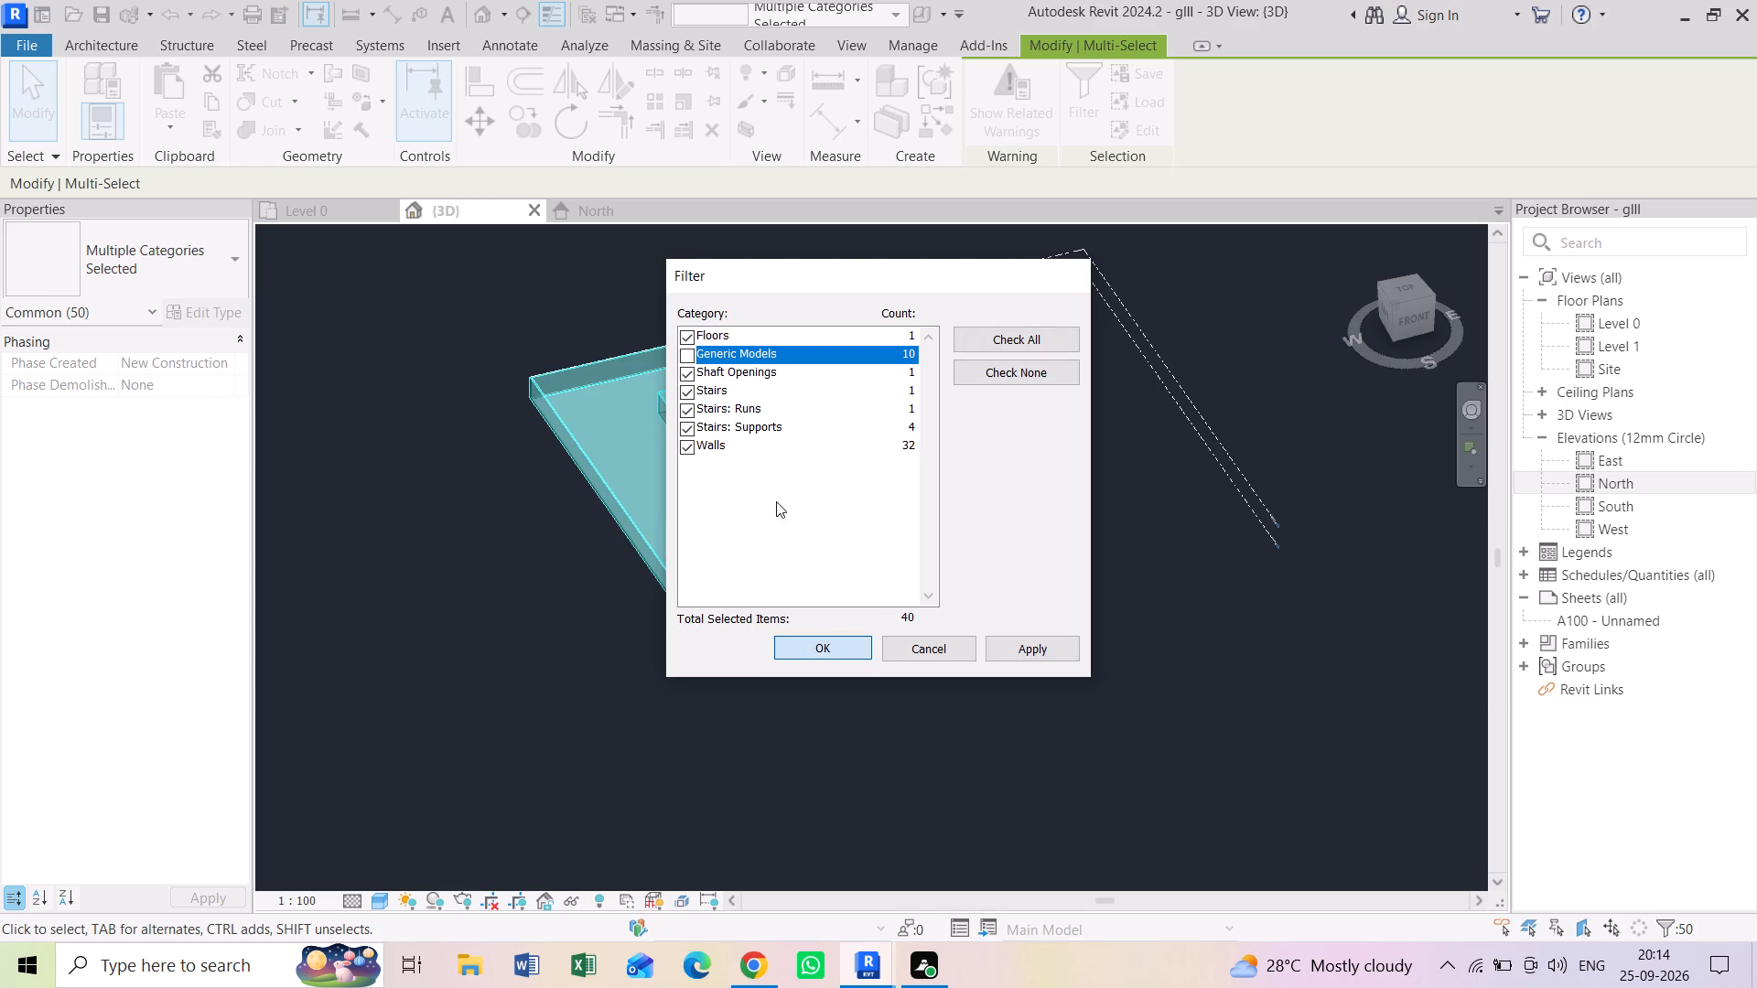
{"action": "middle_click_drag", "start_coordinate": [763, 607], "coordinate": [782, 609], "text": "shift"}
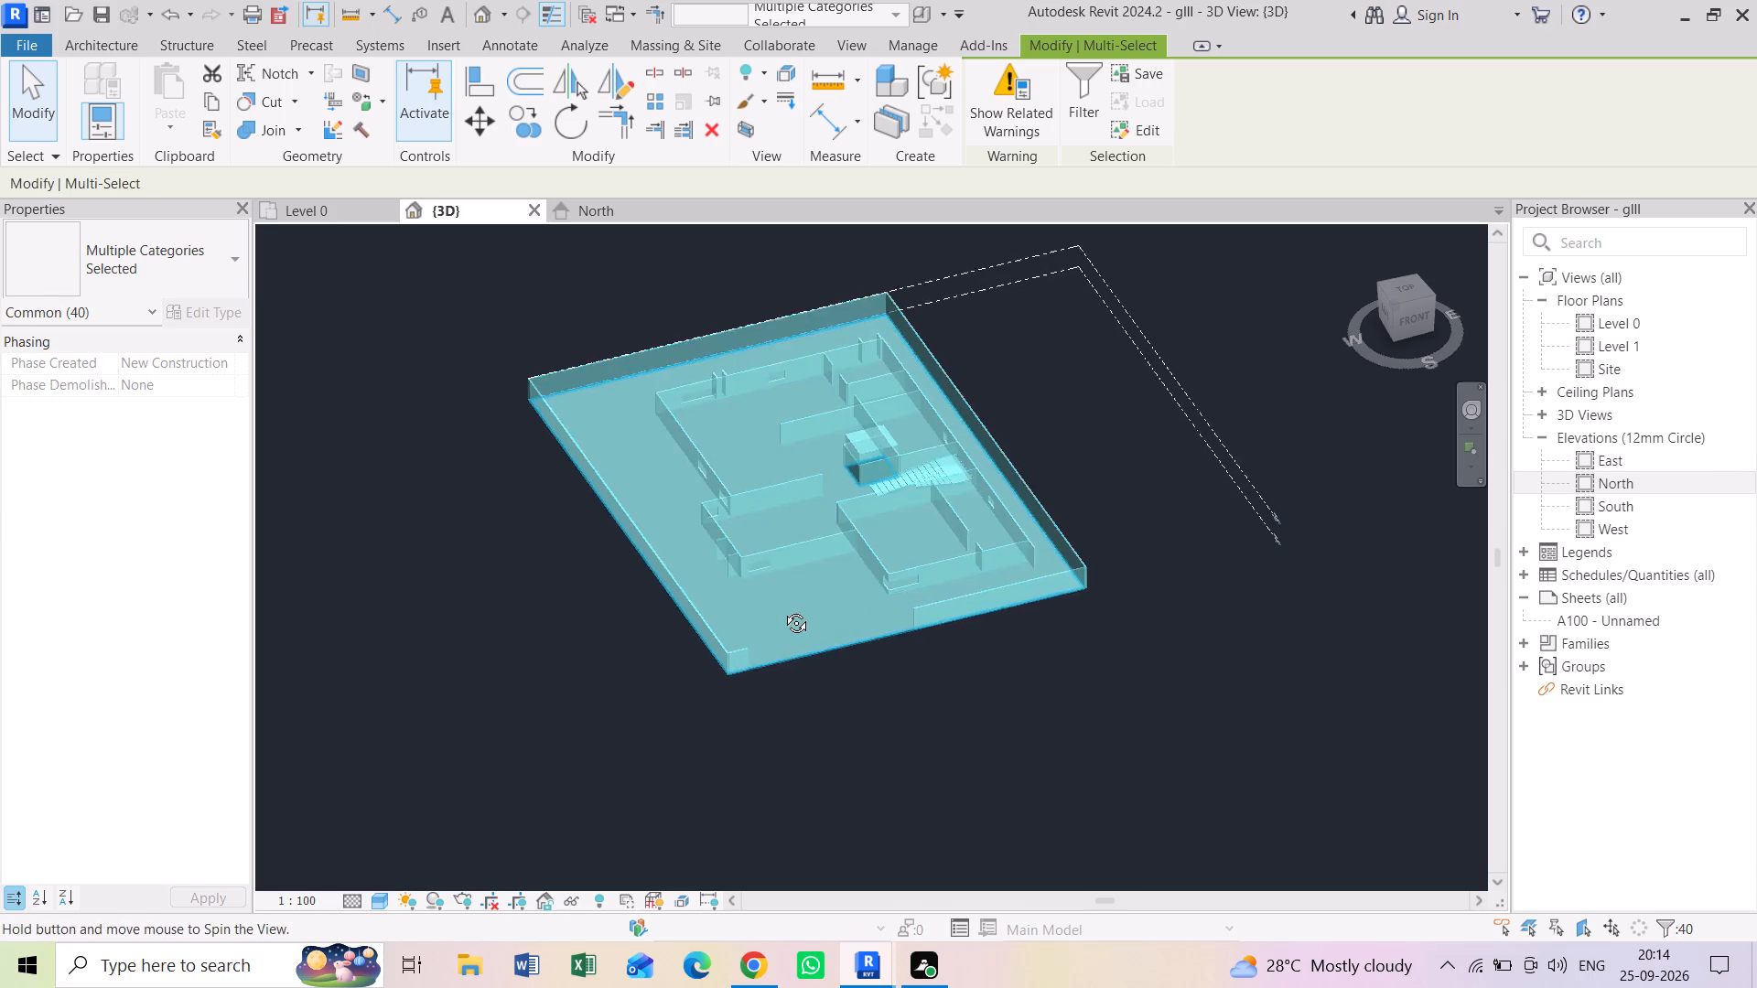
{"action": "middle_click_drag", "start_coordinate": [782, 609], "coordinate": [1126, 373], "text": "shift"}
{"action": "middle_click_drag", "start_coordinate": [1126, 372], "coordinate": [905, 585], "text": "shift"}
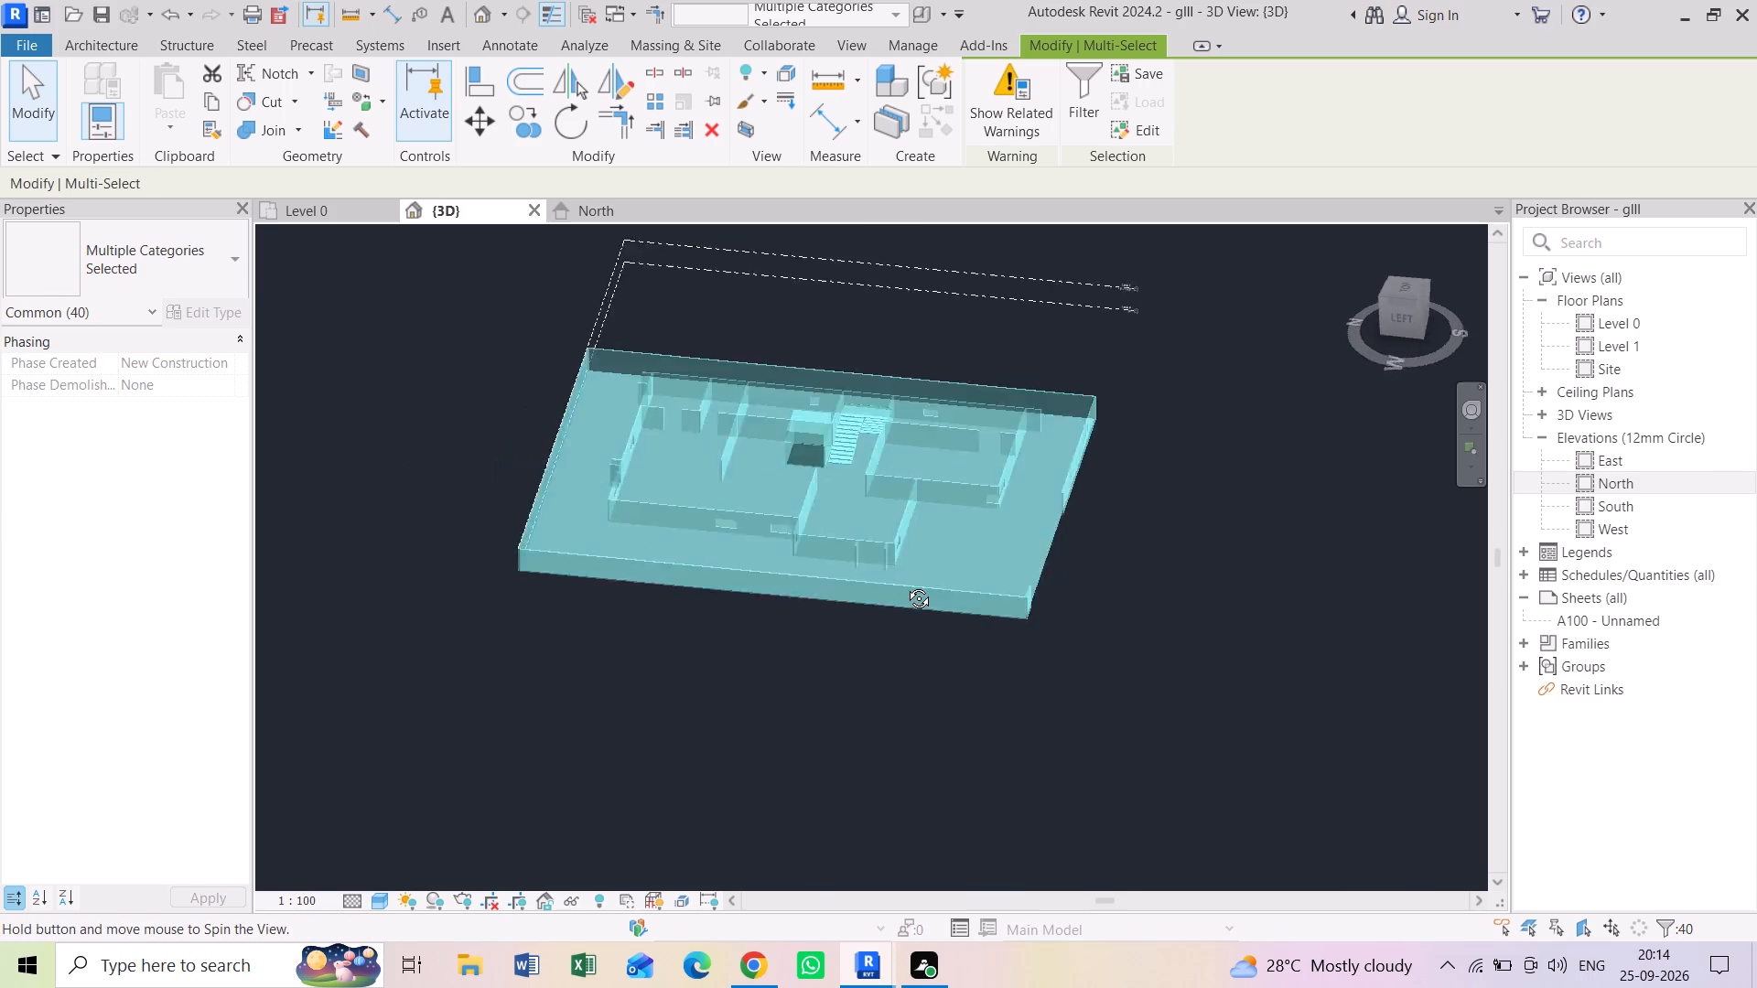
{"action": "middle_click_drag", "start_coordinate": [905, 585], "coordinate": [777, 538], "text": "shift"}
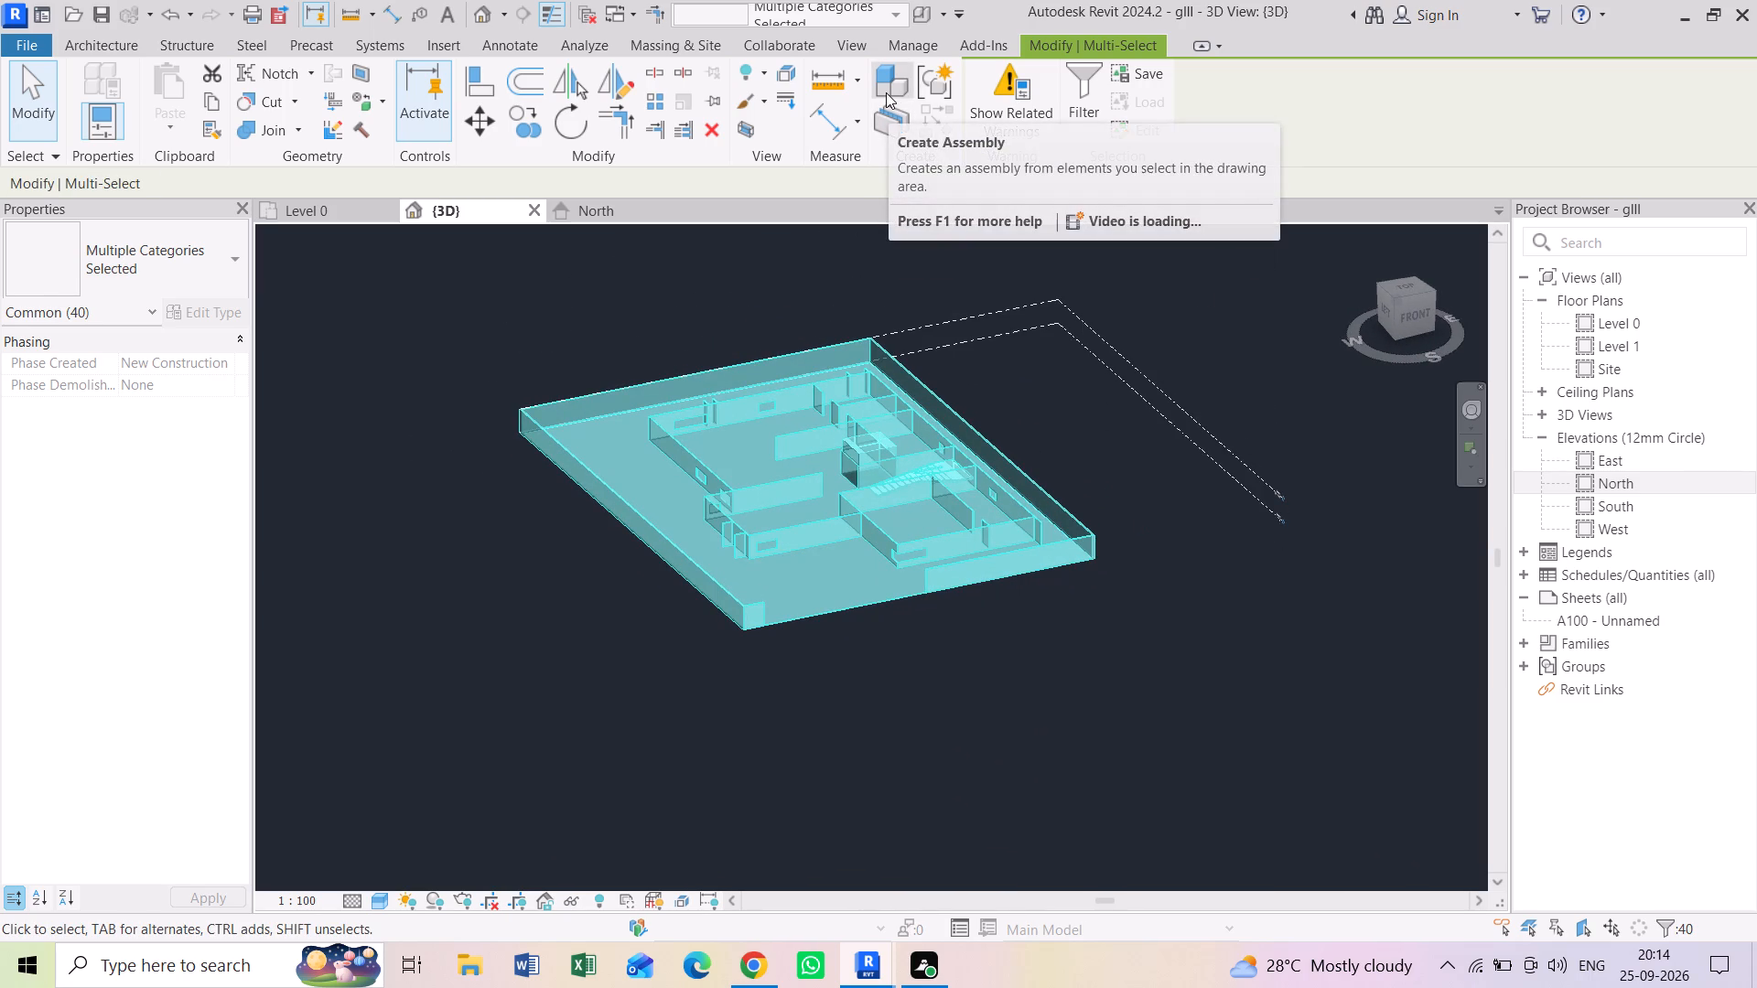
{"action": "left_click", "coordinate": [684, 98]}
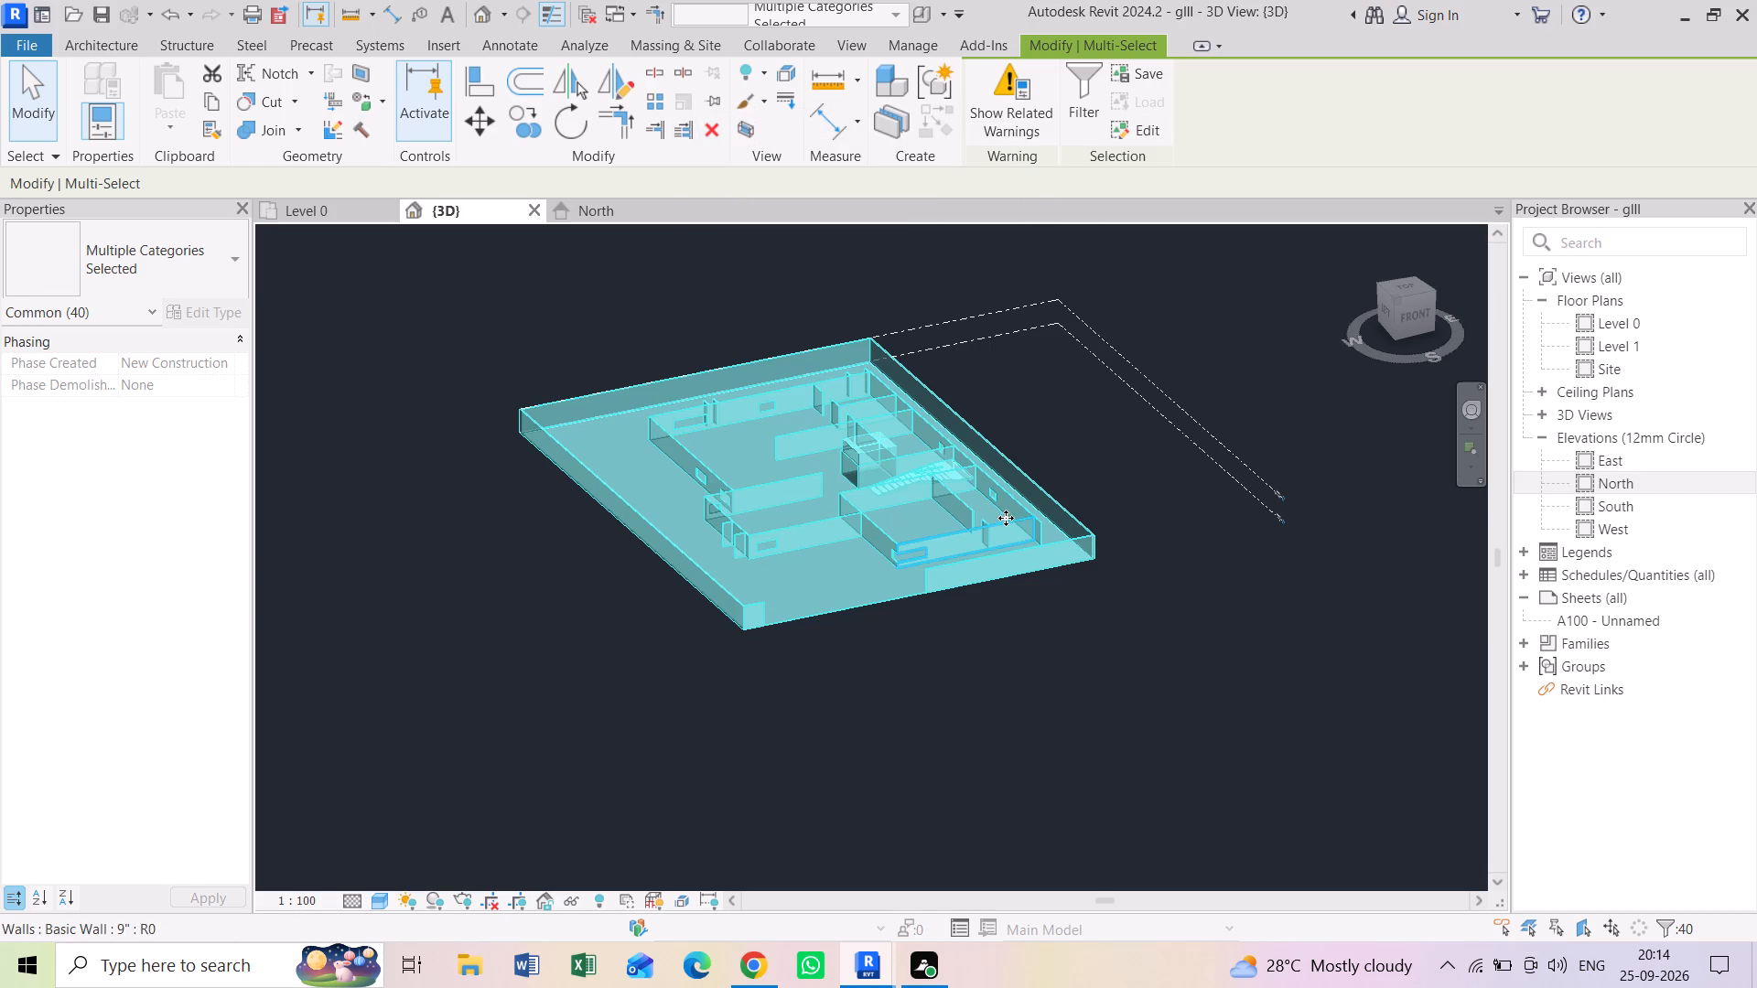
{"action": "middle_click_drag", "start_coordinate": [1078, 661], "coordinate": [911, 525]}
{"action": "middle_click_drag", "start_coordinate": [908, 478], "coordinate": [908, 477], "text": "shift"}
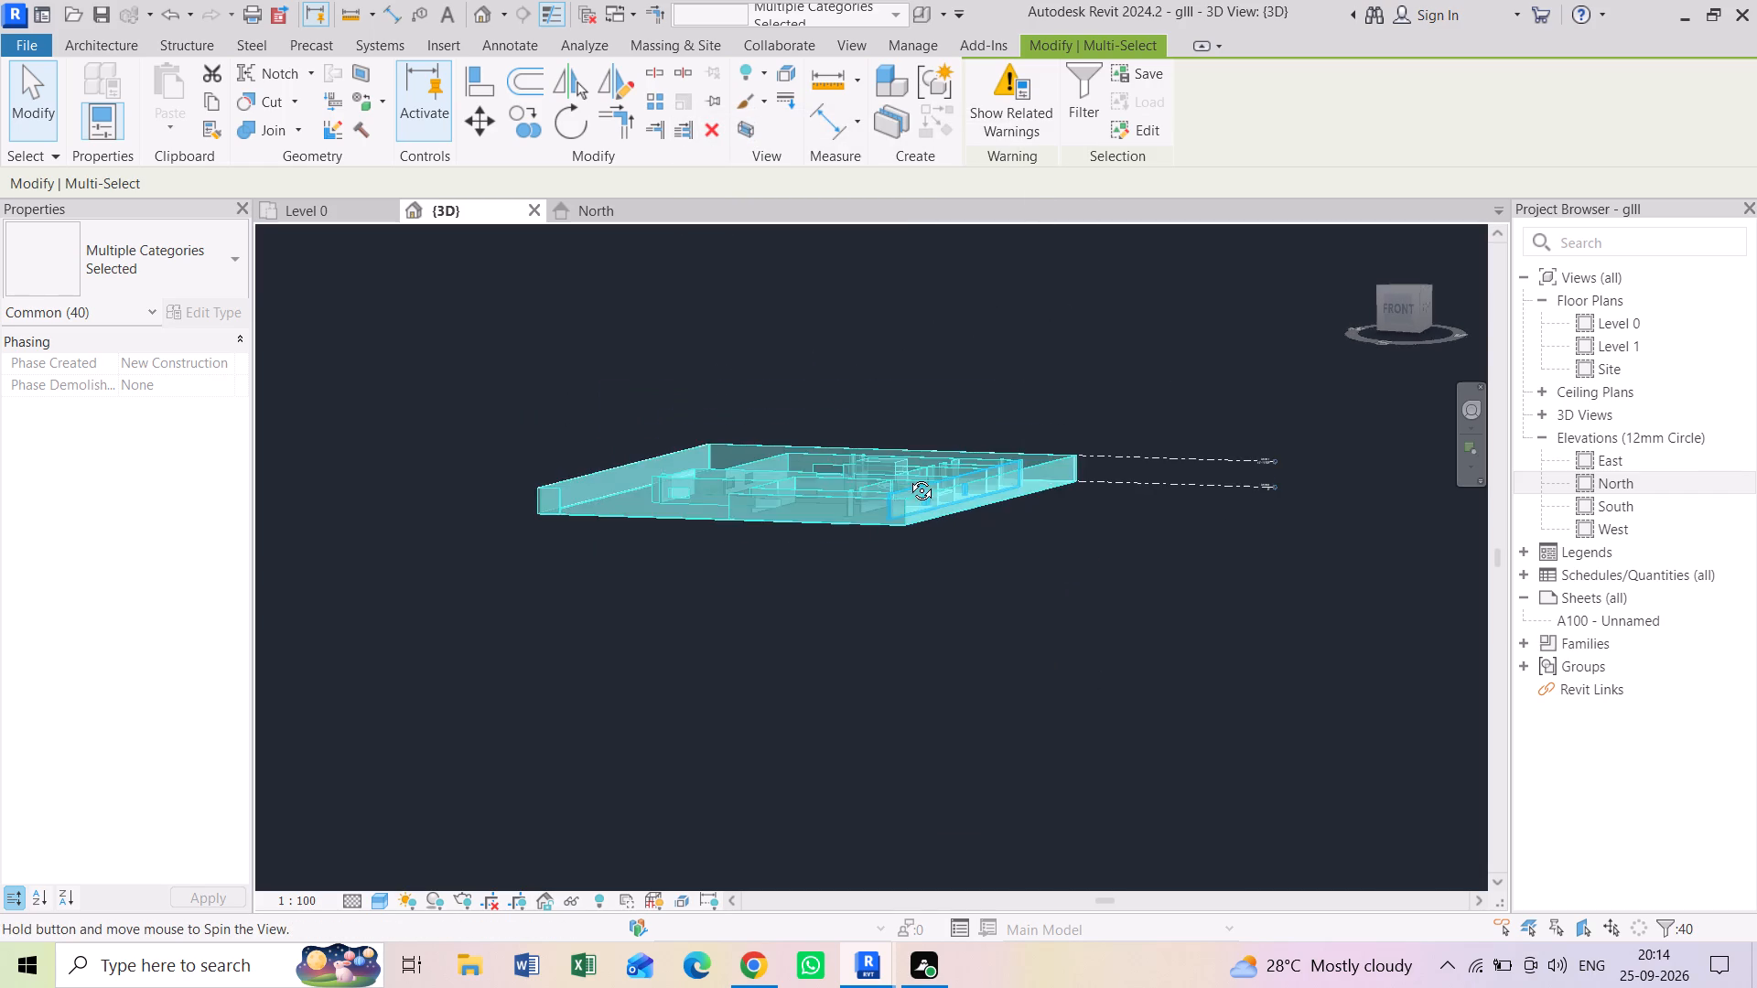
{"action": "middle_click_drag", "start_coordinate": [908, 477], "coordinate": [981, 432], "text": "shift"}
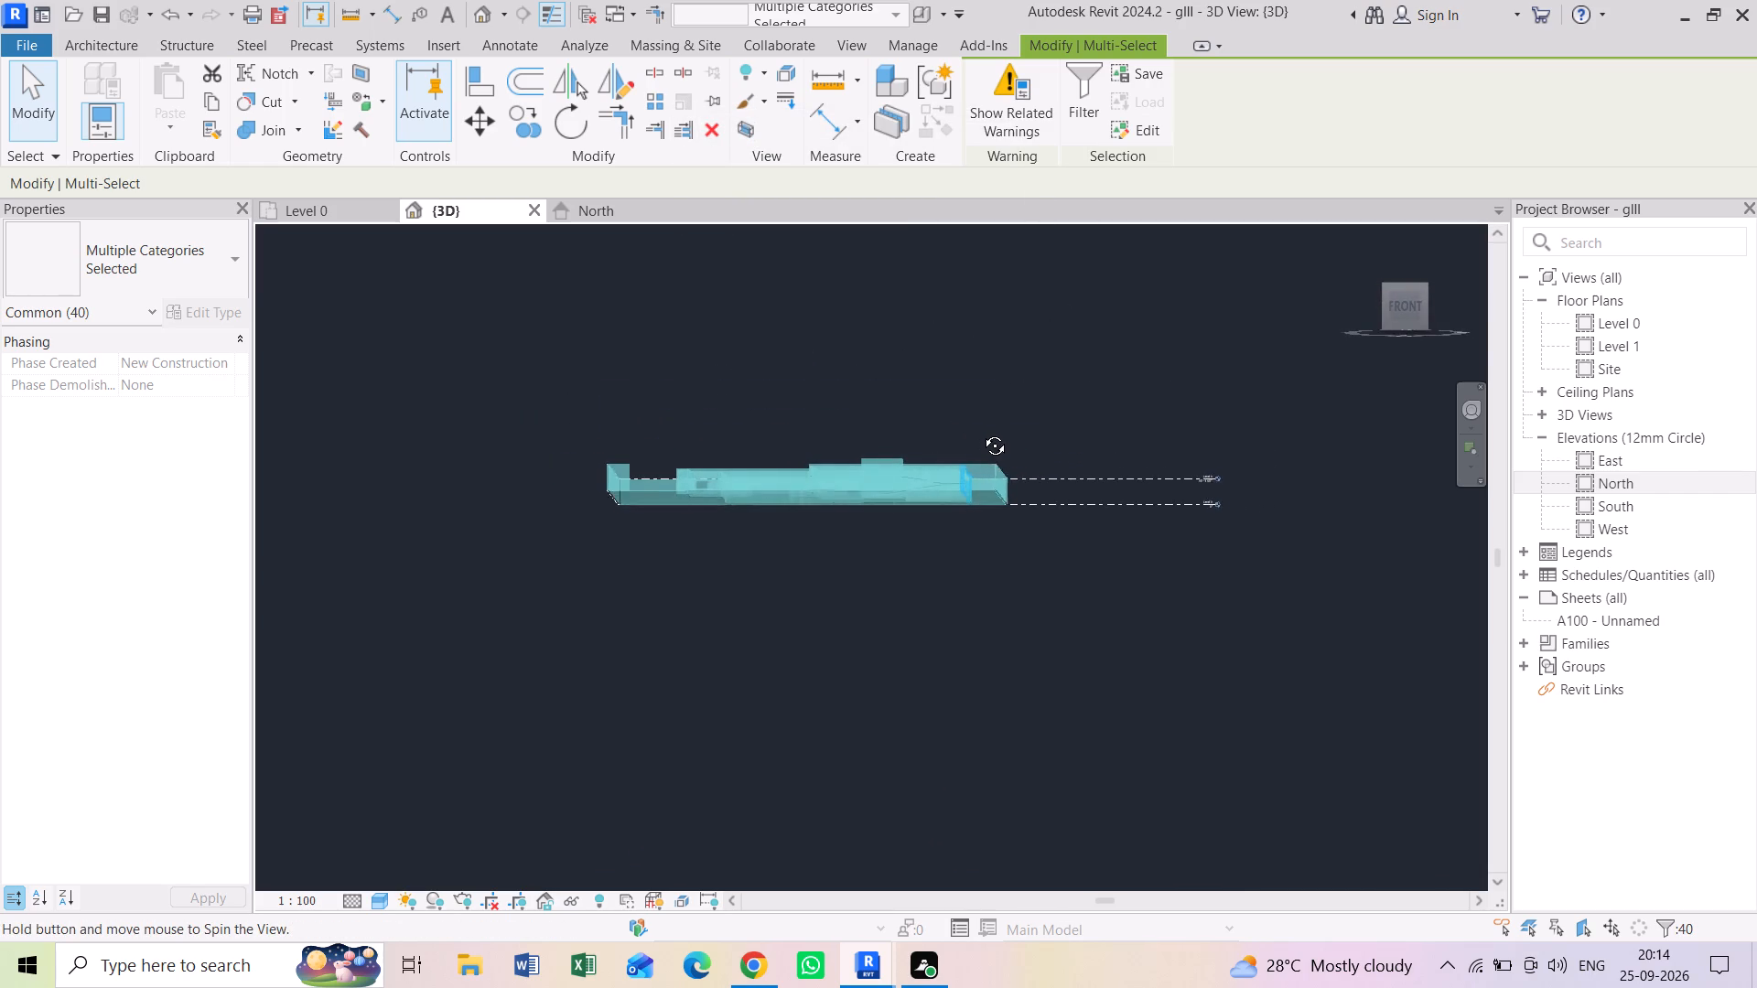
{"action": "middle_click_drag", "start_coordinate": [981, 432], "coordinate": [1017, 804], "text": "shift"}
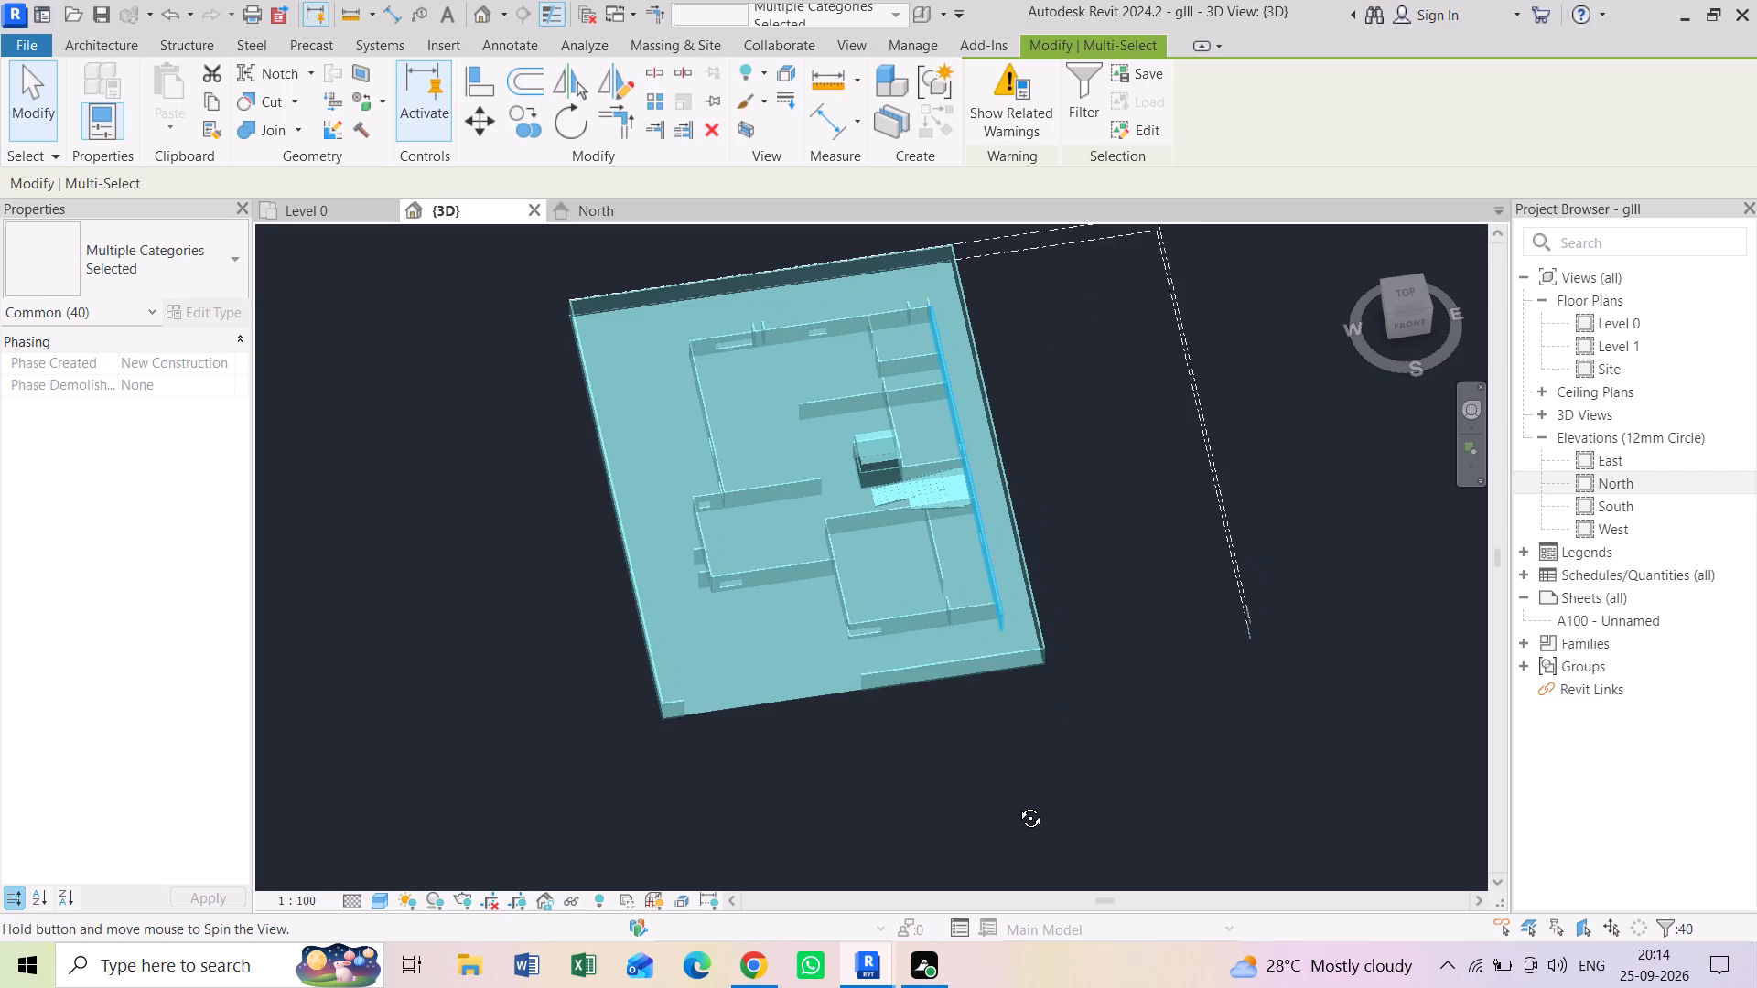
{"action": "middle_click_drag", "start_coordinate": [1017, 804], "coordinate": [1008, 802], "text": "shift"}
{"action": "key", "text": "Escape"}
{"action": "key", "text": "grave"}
Examine the house model in 3D from several sides, looking closely at the interior walls, openings and staircase.
{"action": "middle_click_drag", "start_coordinate": [881, 653], "coordinate": [1090, 499], "text": "shift"}
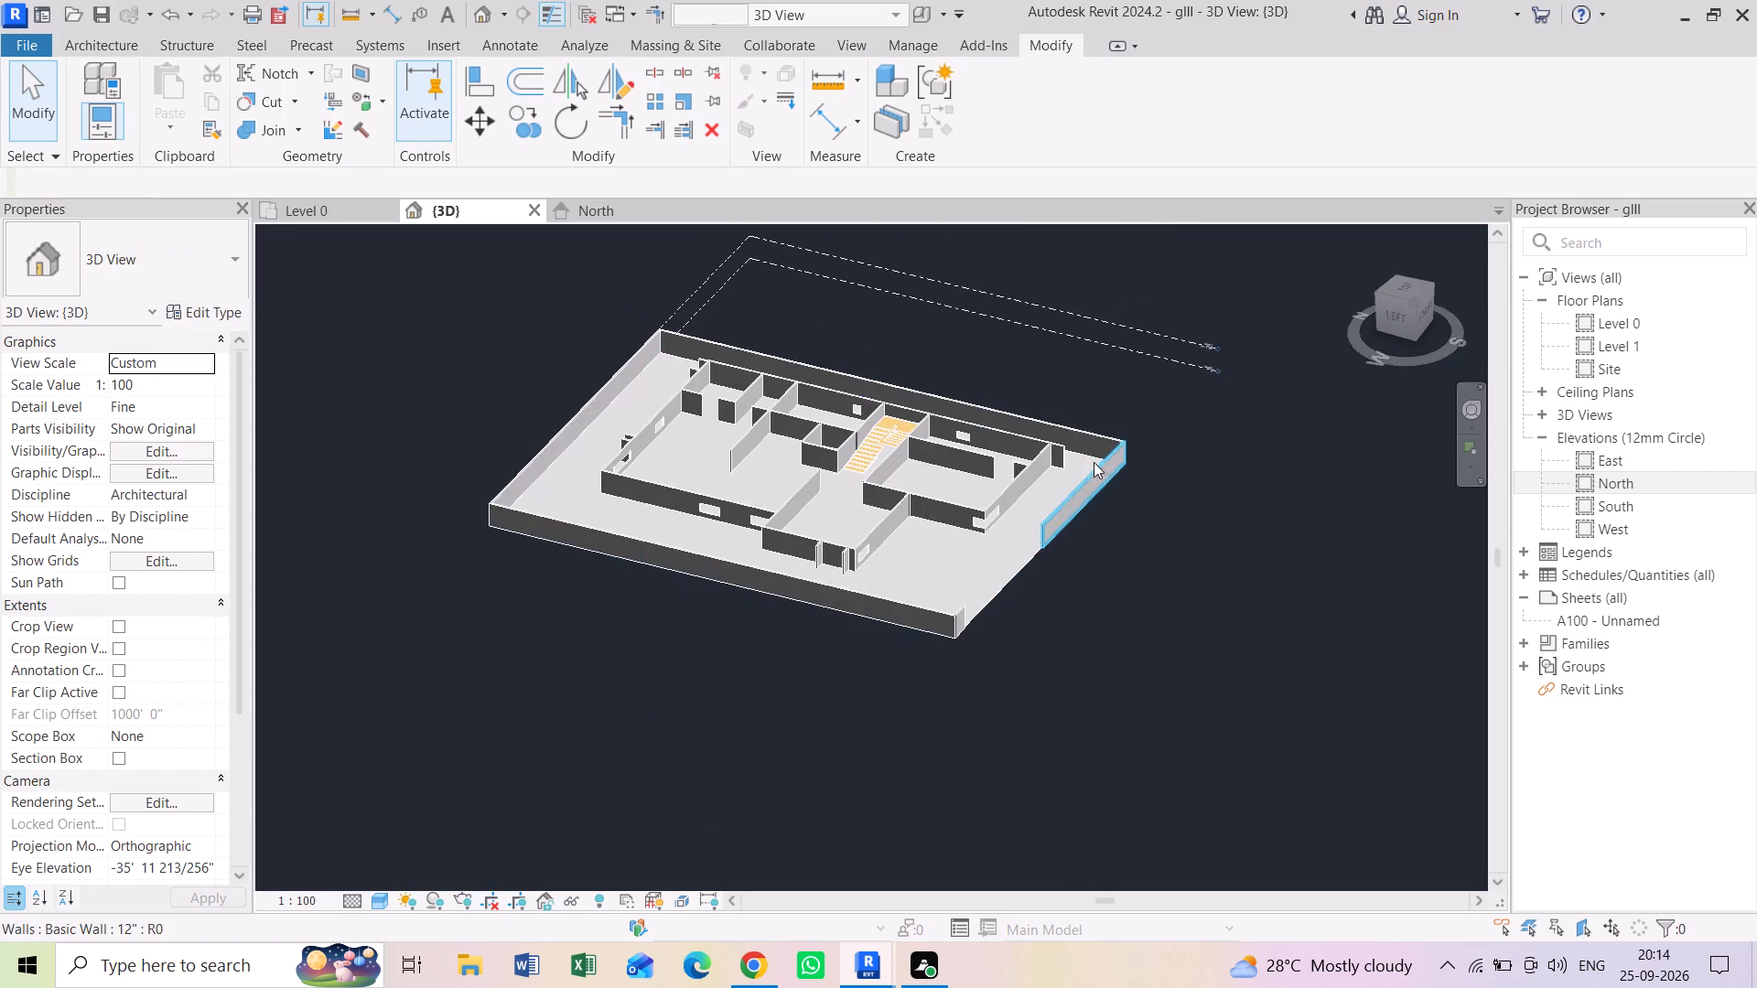
{"action": "middle_click_drag", "start_coordinate": [1083, 482], "coordinate": [1007, 474], "text": "shift"}
{"action": "scroll", "coordinate": [892, 460], "scroll_direction": "up", "scroll_amount": 5}
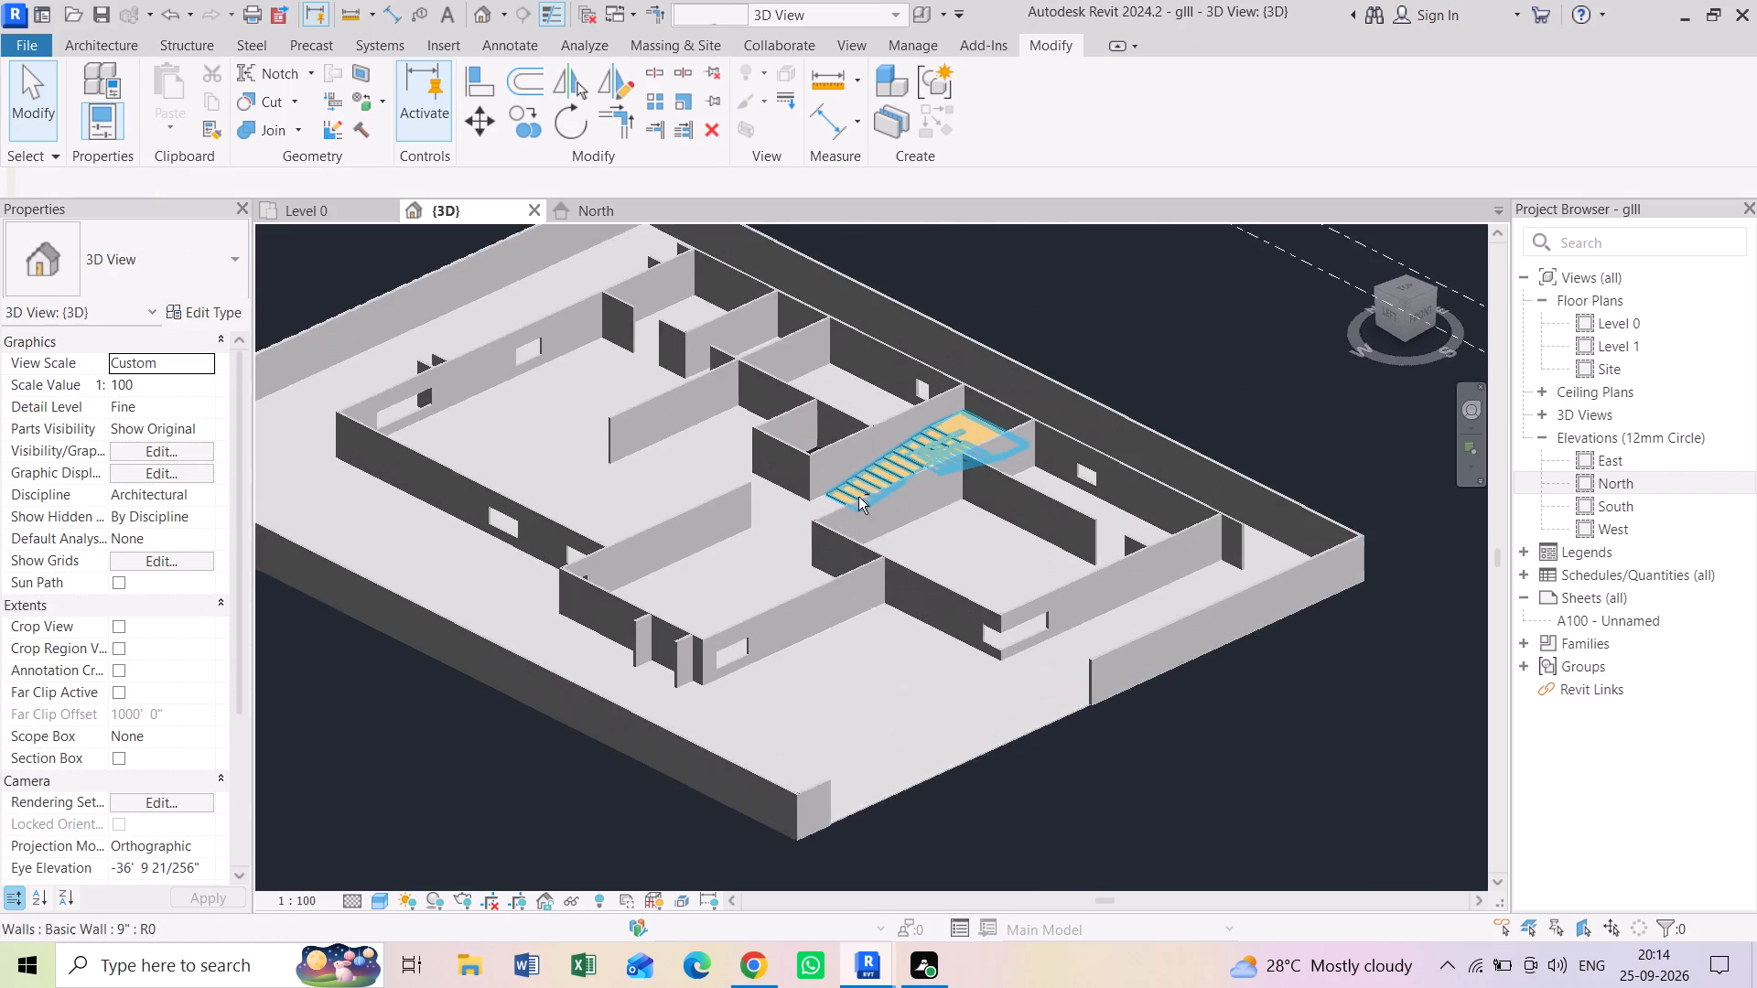
{"action": "middle_click_drag", "start_coordinate": [858, 493], "coordinate": [855, 573], "text": "shift"}
{"action": "scroll", "coordinate": [852, 572], "scroll_direction": "down", "scroll_amount": 6}
{"action": "middle_click_drag", "start_coordinate": [860, 590], "coordinate": [803, 438], "text": "shift"}
{"action": "scroll", "coordinate": [803, 438], "scroll_direction": "up", "scroll_amount": 6, "text": "shift"}
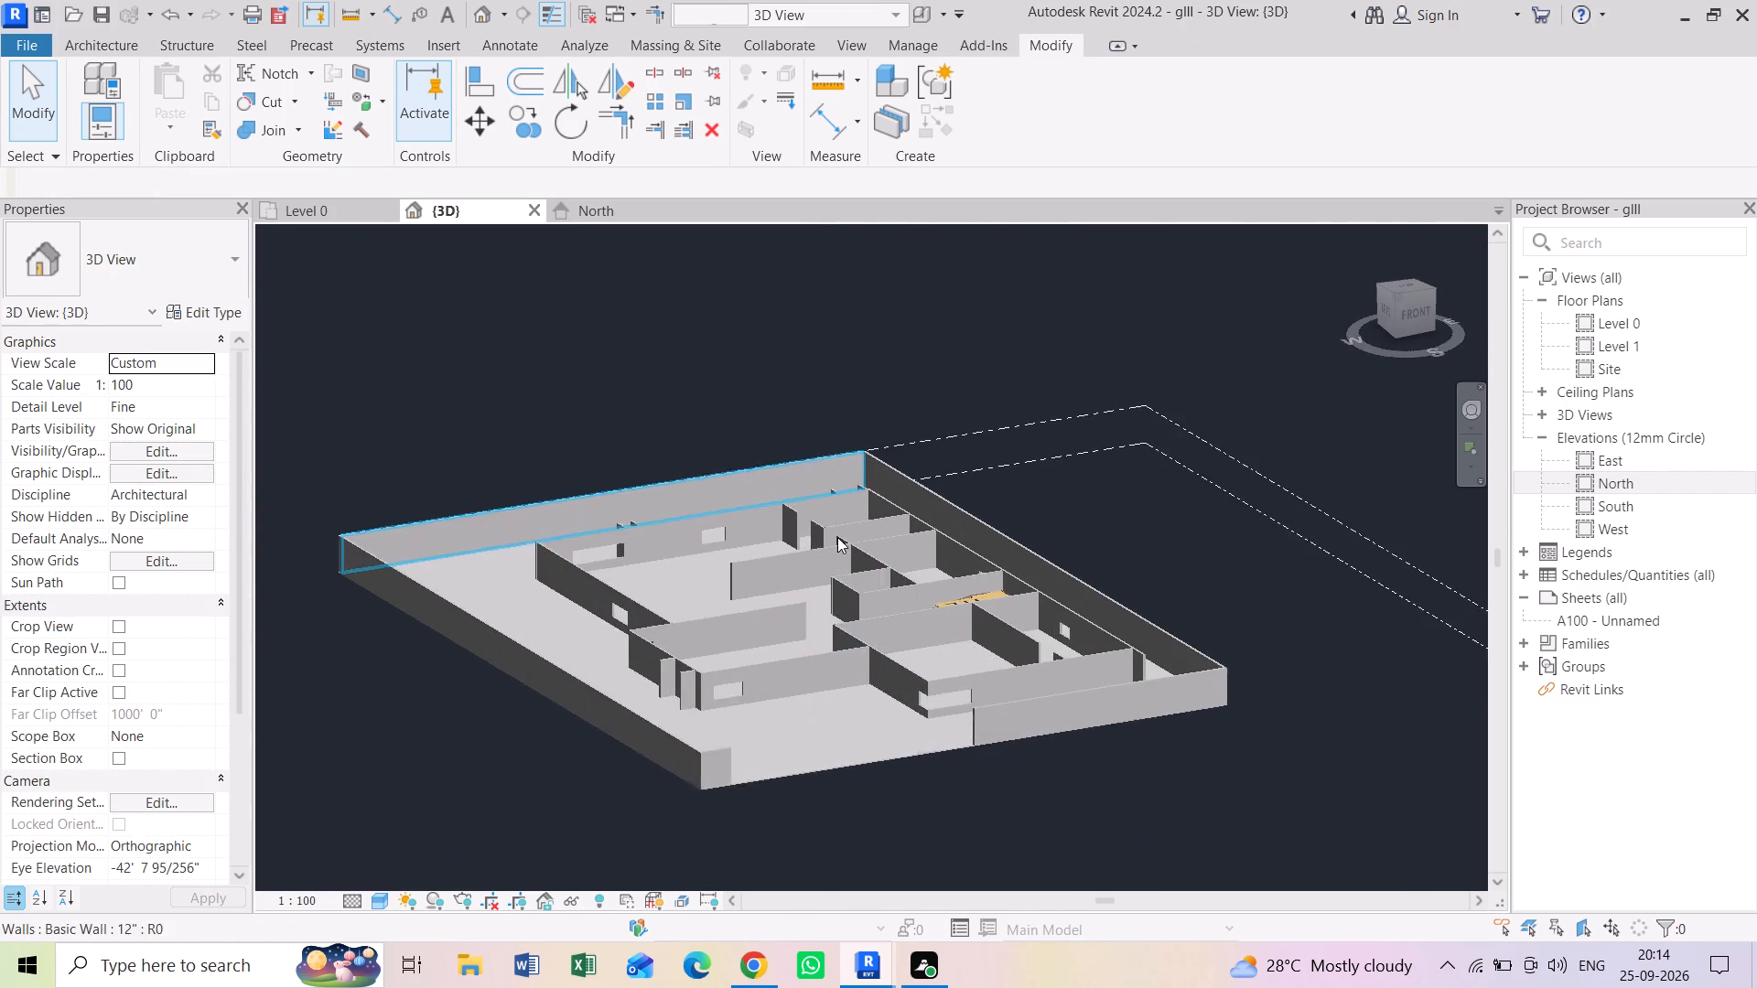
{"action": "scroll", "coordinate": [846, 601], "scroll_direction": "up", "scroll_amount": 13}
{"action": "scroll", "coordinate": [857, 591], "scroll_direction": "up", "scroll_amount": 8}
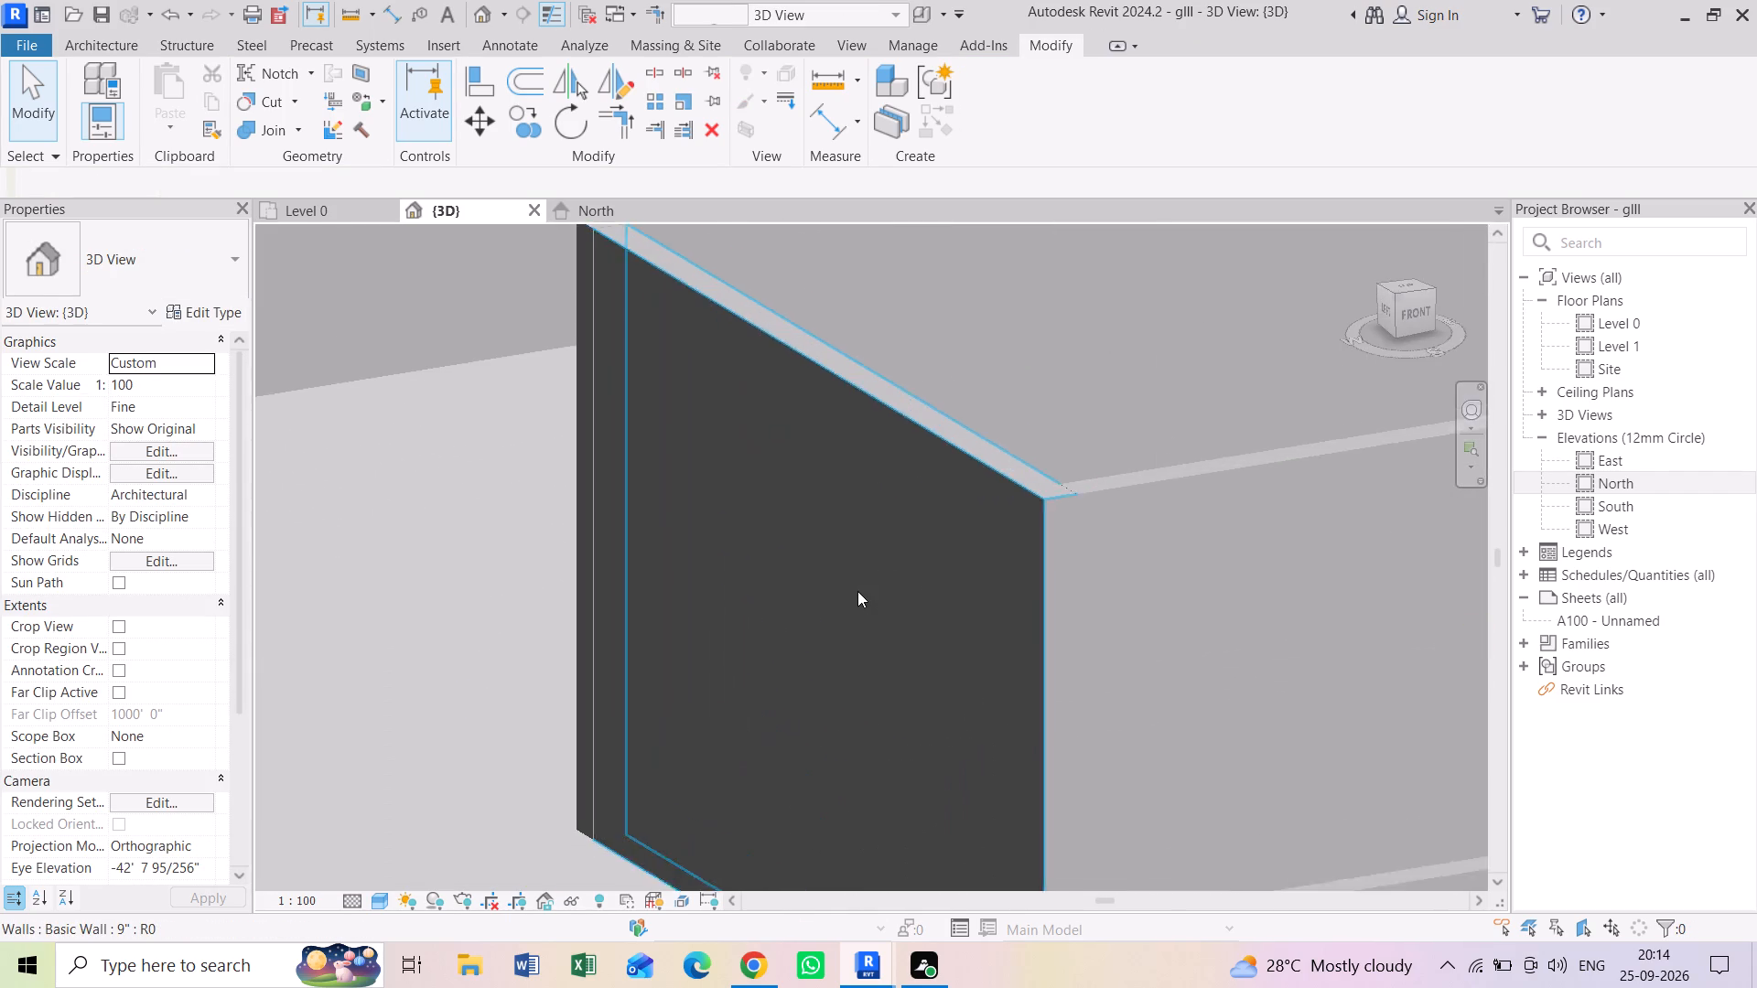
{"action": "scroll", "coordinate": [858, 591], "scroll_direction": "down", "scroll_amount": 15}
{"action": "middle_click_drag", "start_coordinate": [858, 590], "coordinate": [867, 598], "text": "shift"}
{"action": "scroll", "coordinate": [867, 598], "scroll_direction": "down", "scroll_amount": 2}
{"action": "middle_click_drag", "start_coordinate": [868, 598], "coordinate": [995, 446]}
{"action": "middle_click_drag", "start_coordinate": [1001, 434], "coordinate": [1009, 471], "text": "shift"}
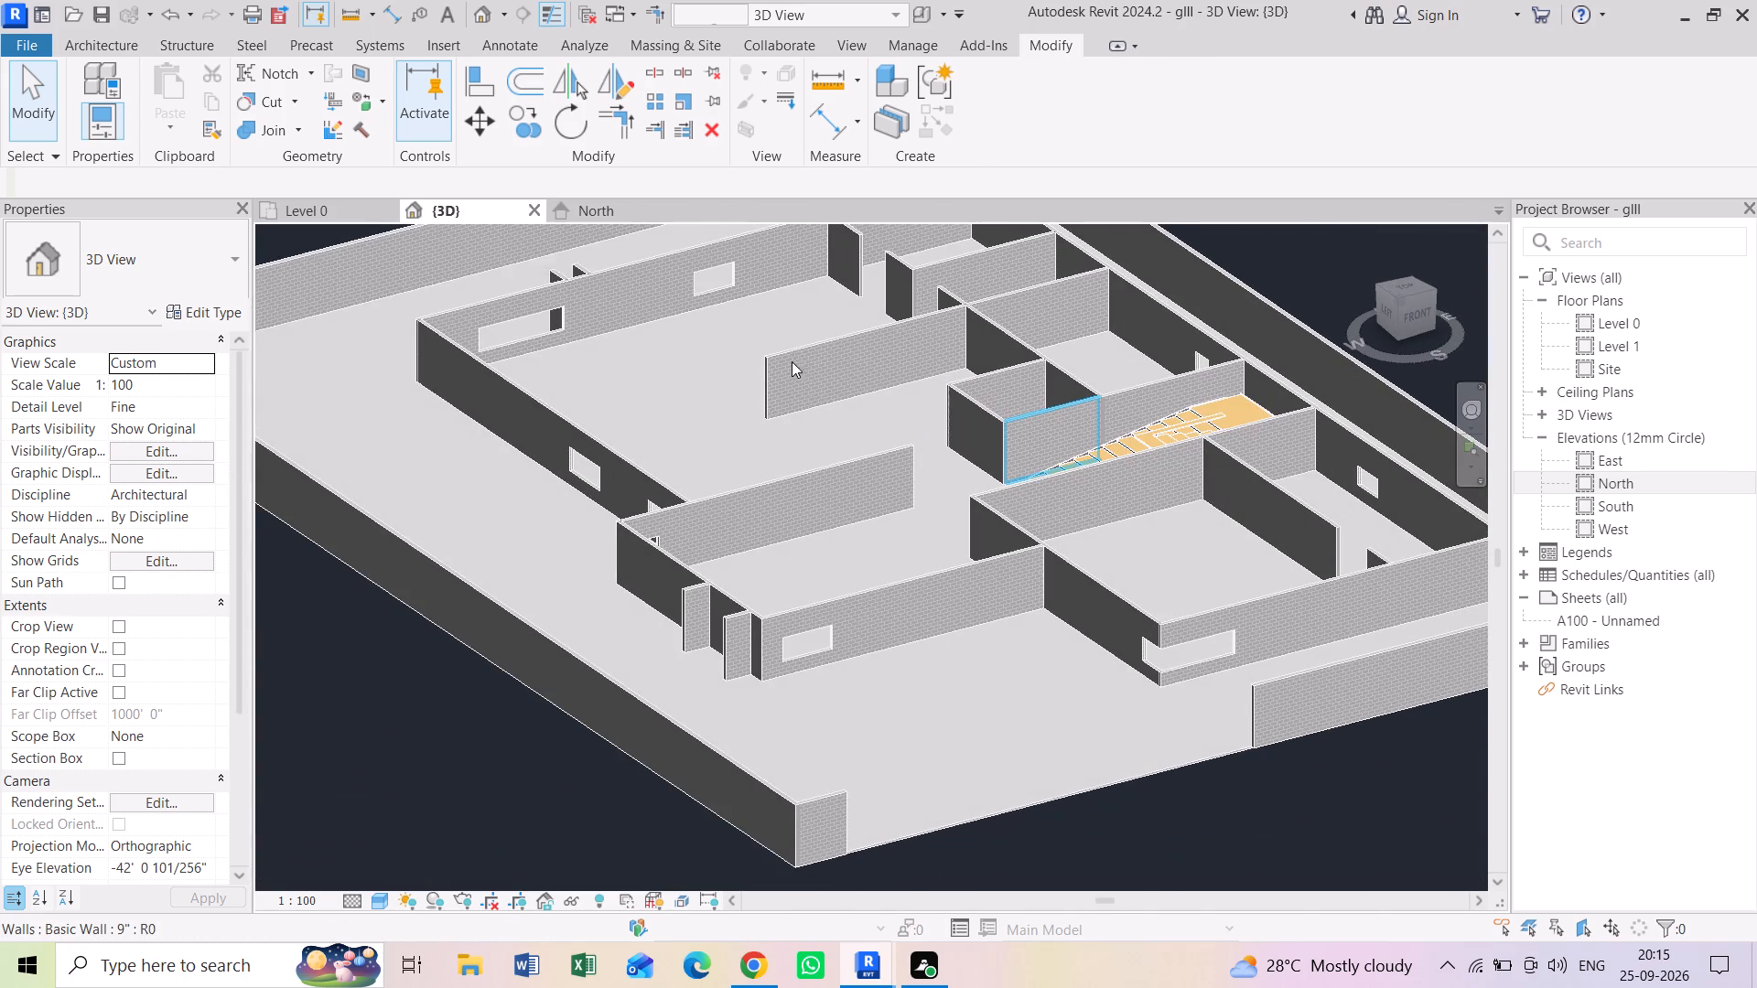
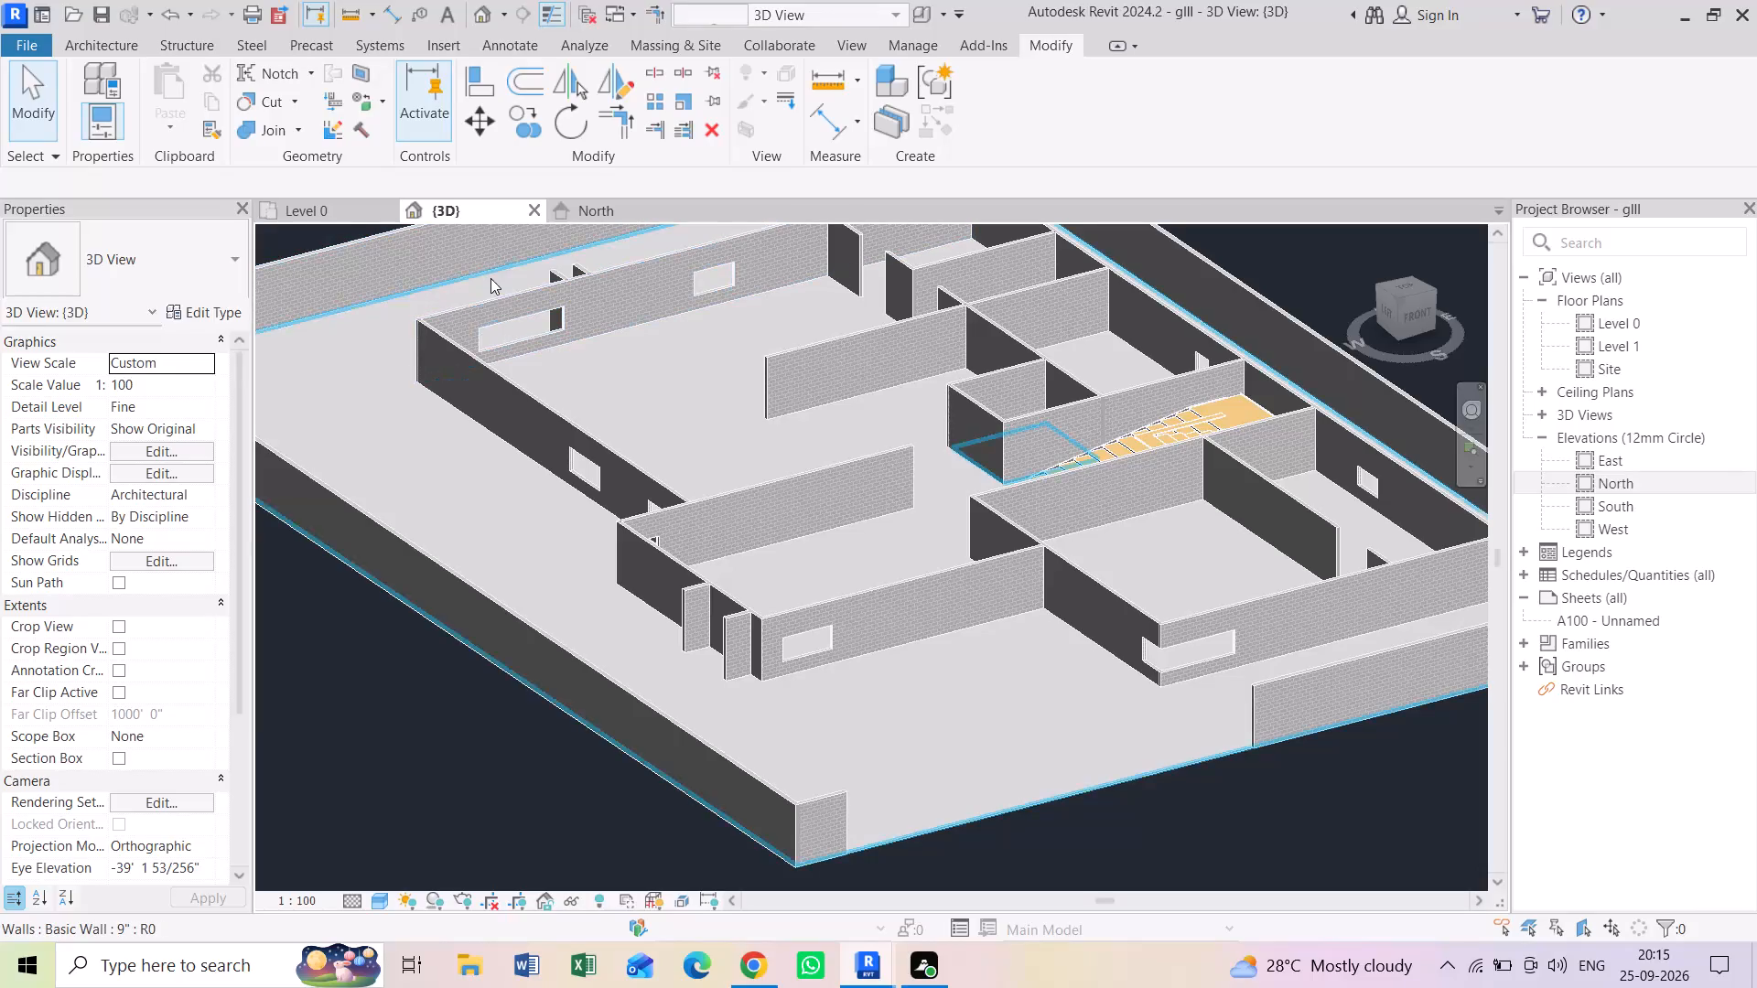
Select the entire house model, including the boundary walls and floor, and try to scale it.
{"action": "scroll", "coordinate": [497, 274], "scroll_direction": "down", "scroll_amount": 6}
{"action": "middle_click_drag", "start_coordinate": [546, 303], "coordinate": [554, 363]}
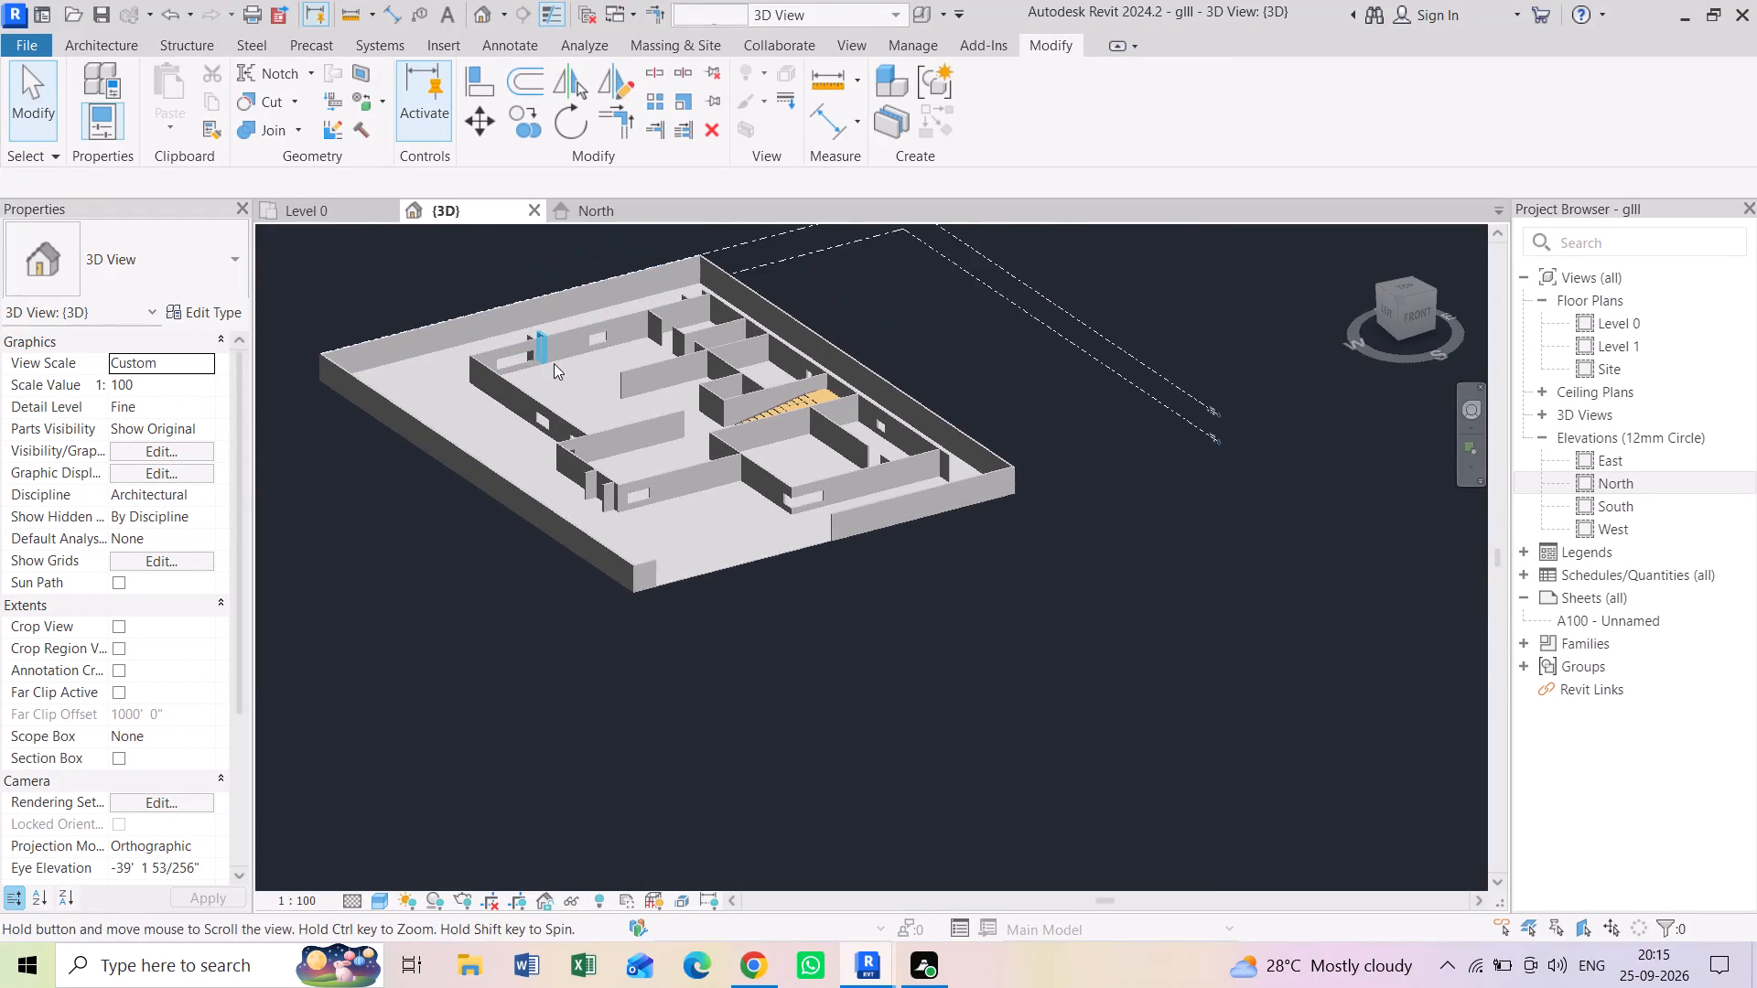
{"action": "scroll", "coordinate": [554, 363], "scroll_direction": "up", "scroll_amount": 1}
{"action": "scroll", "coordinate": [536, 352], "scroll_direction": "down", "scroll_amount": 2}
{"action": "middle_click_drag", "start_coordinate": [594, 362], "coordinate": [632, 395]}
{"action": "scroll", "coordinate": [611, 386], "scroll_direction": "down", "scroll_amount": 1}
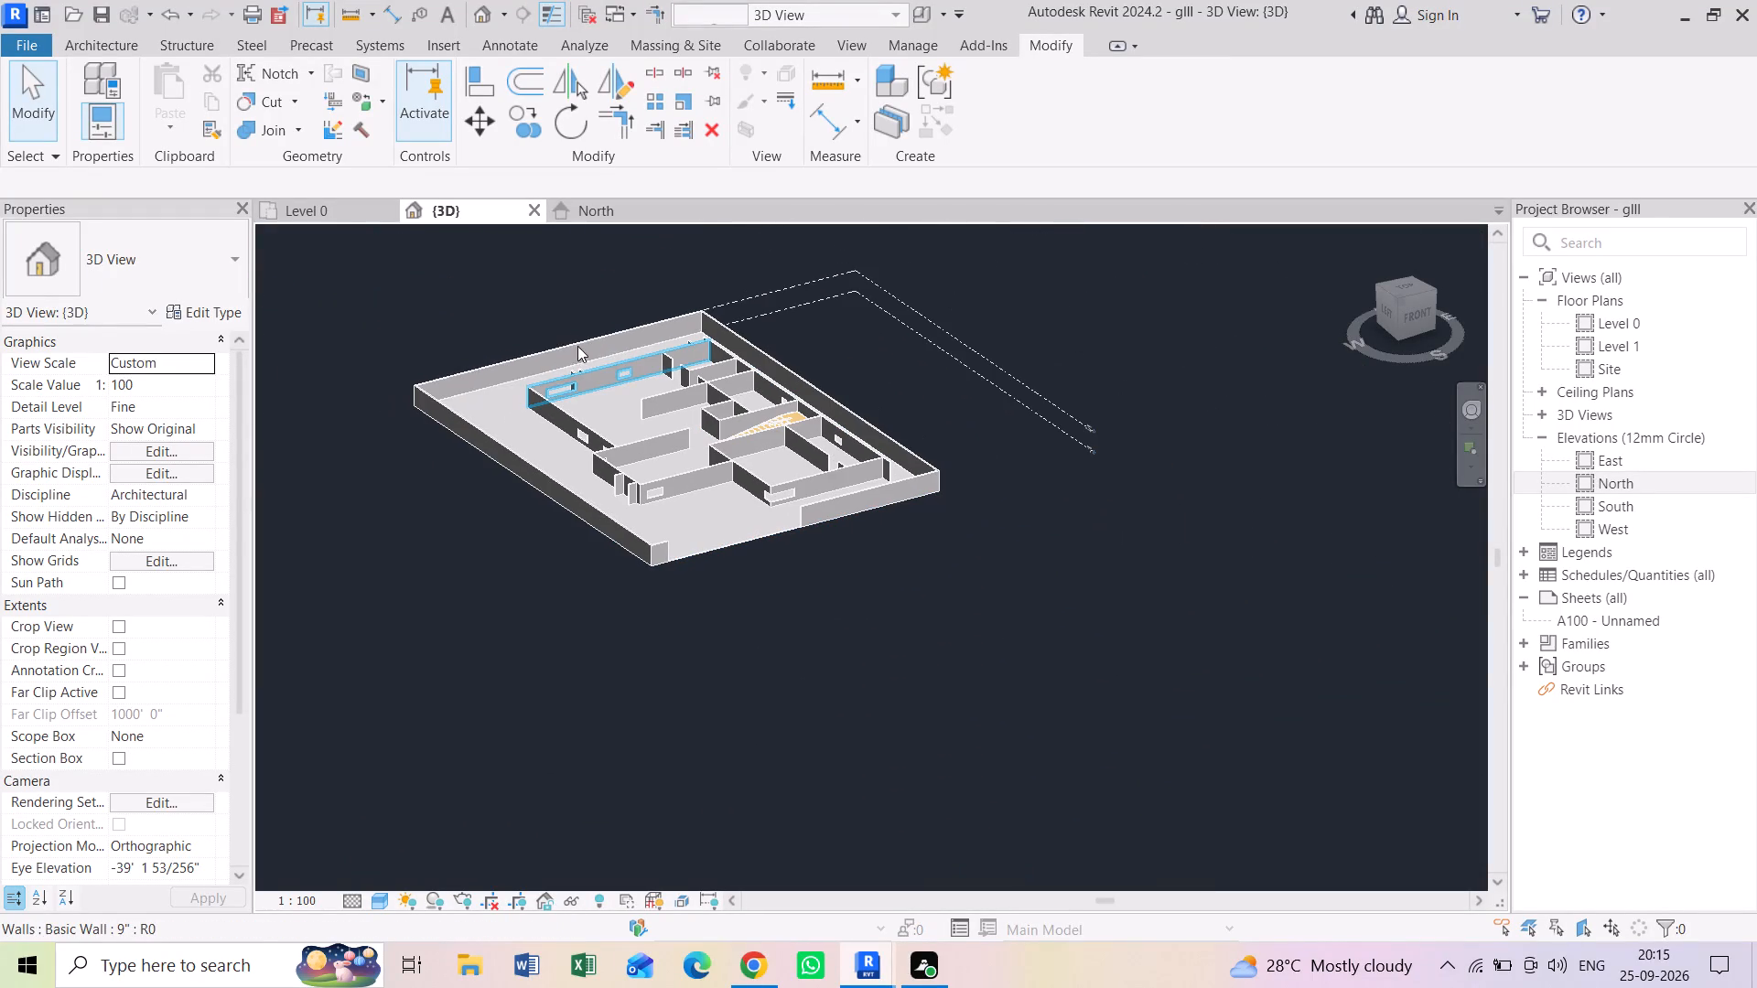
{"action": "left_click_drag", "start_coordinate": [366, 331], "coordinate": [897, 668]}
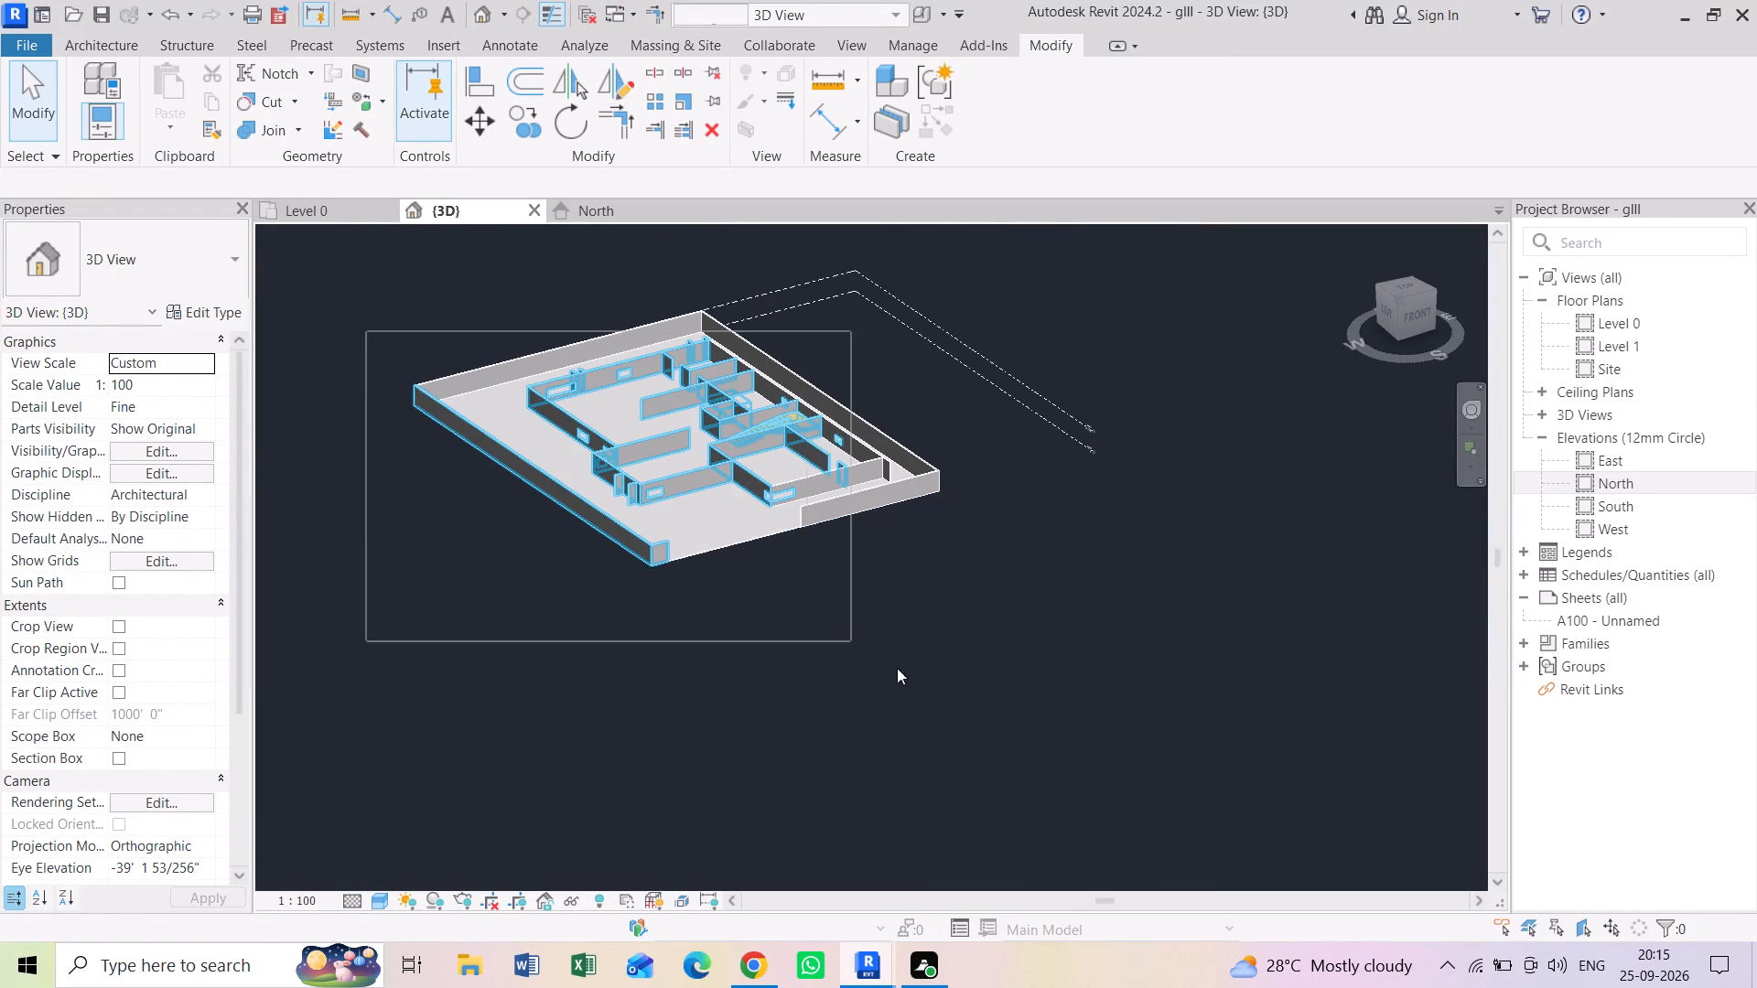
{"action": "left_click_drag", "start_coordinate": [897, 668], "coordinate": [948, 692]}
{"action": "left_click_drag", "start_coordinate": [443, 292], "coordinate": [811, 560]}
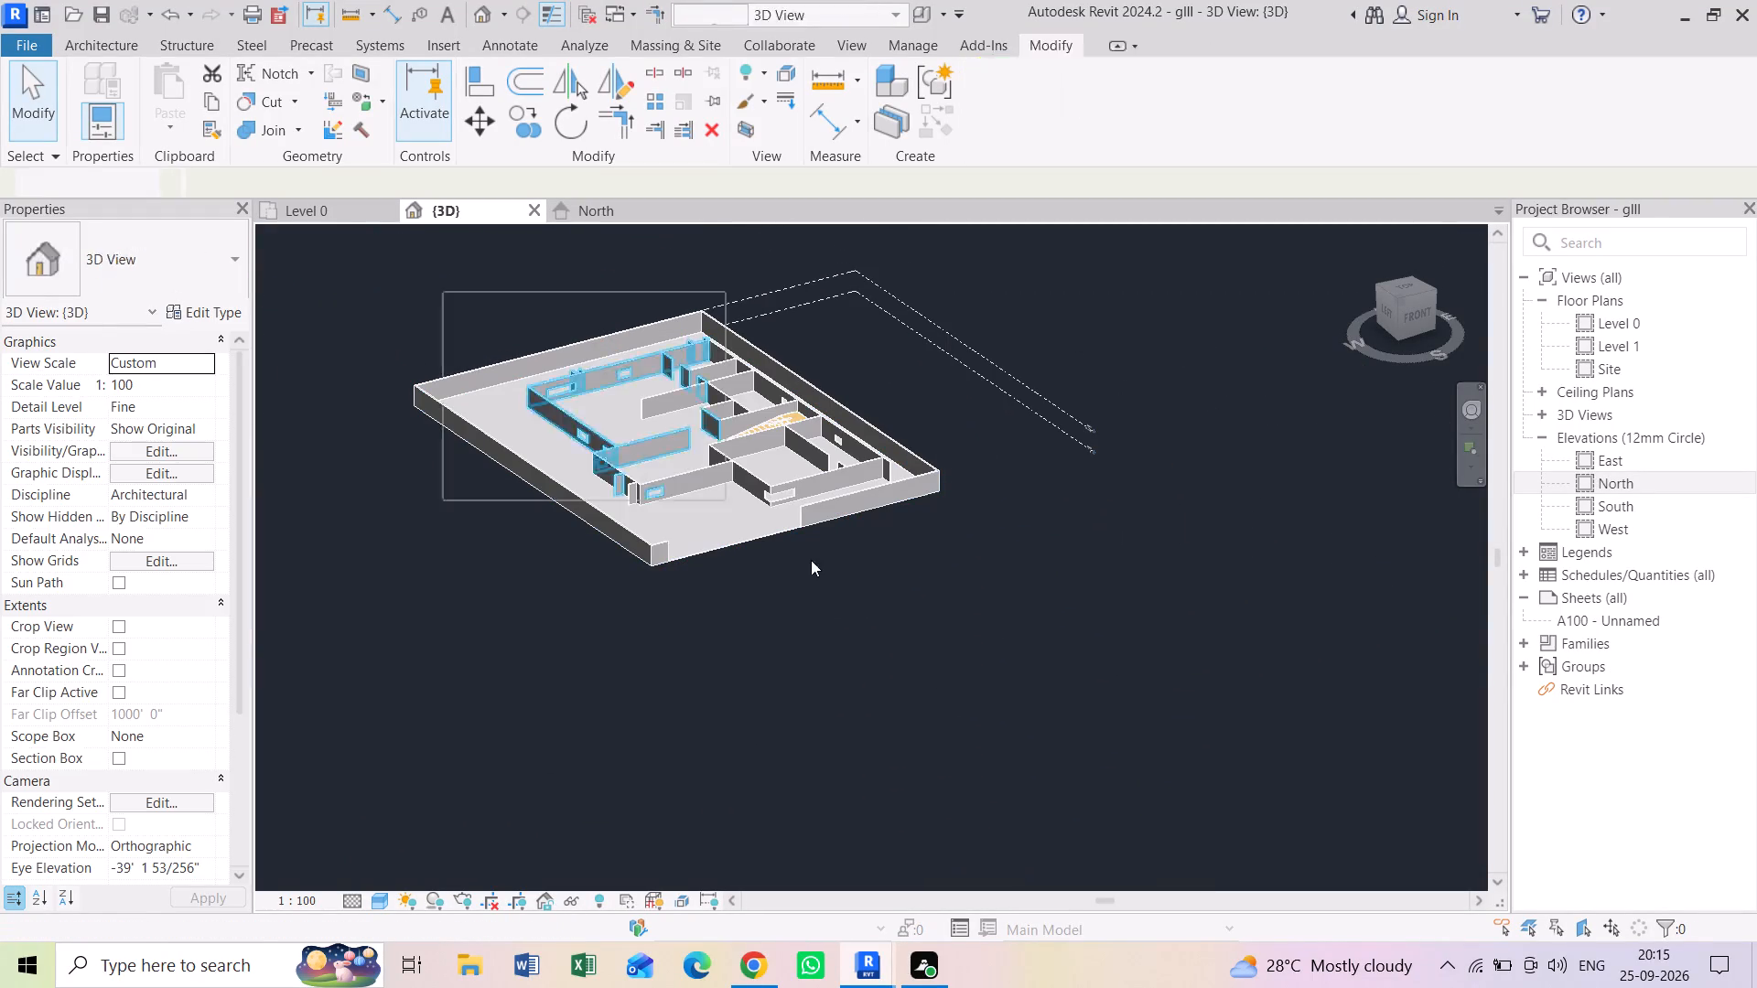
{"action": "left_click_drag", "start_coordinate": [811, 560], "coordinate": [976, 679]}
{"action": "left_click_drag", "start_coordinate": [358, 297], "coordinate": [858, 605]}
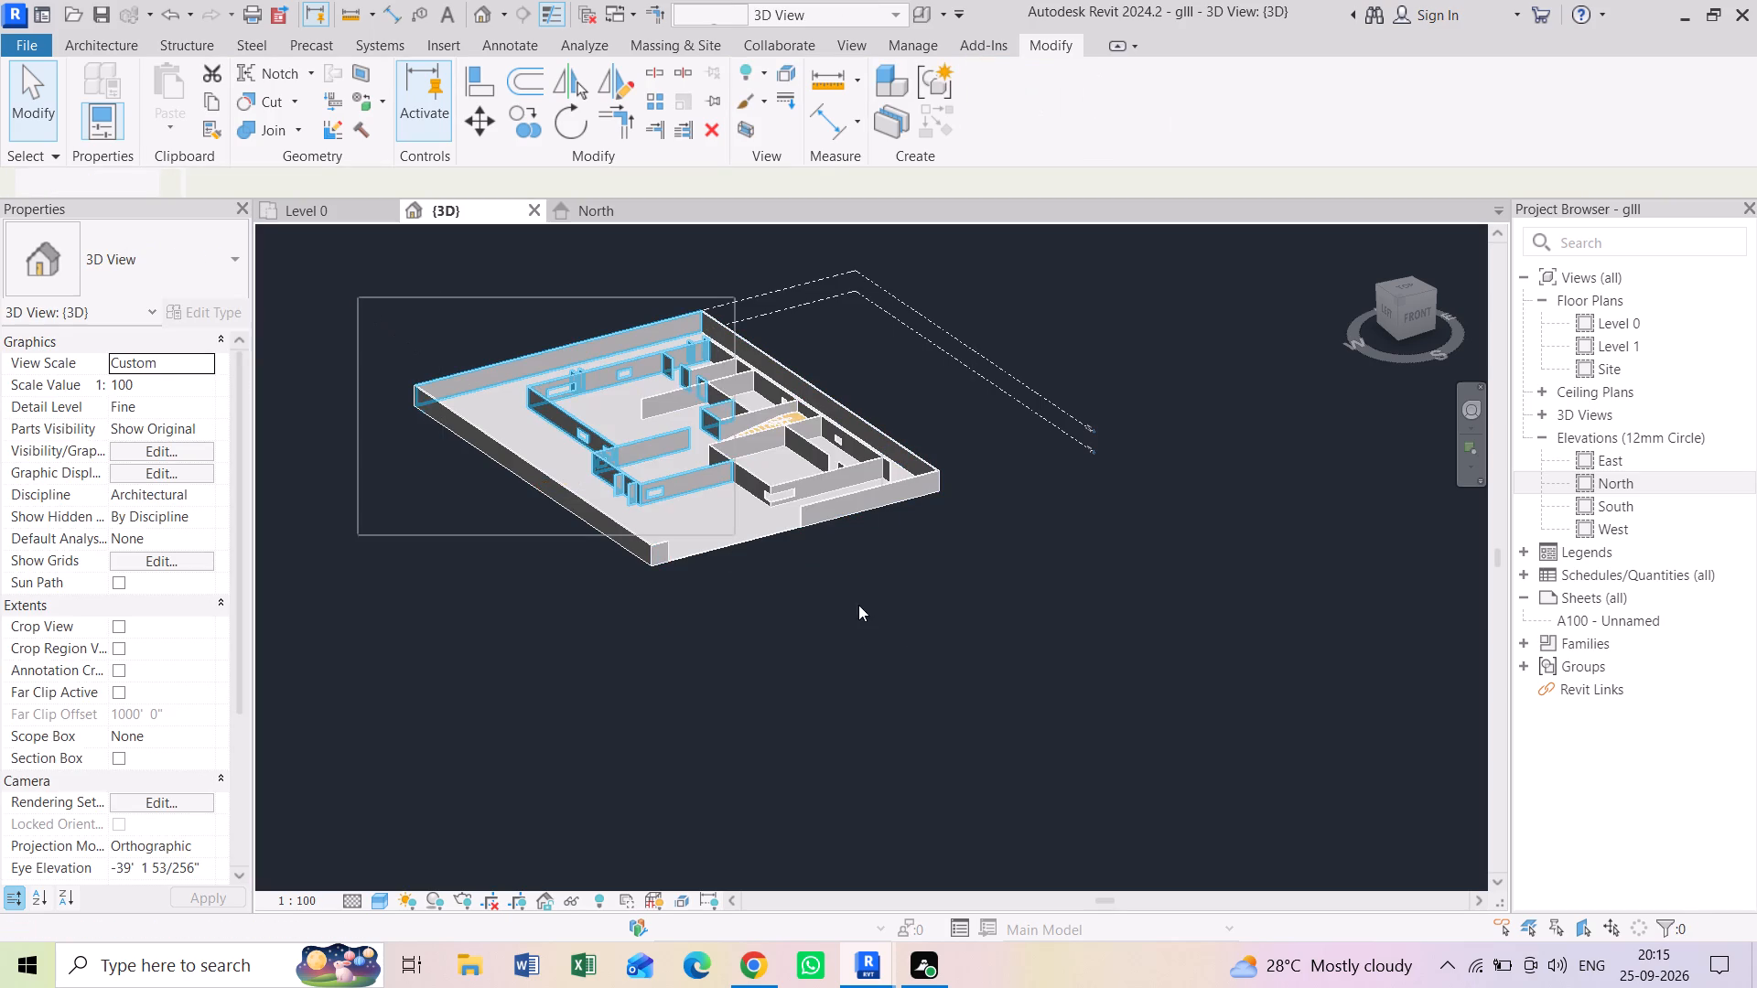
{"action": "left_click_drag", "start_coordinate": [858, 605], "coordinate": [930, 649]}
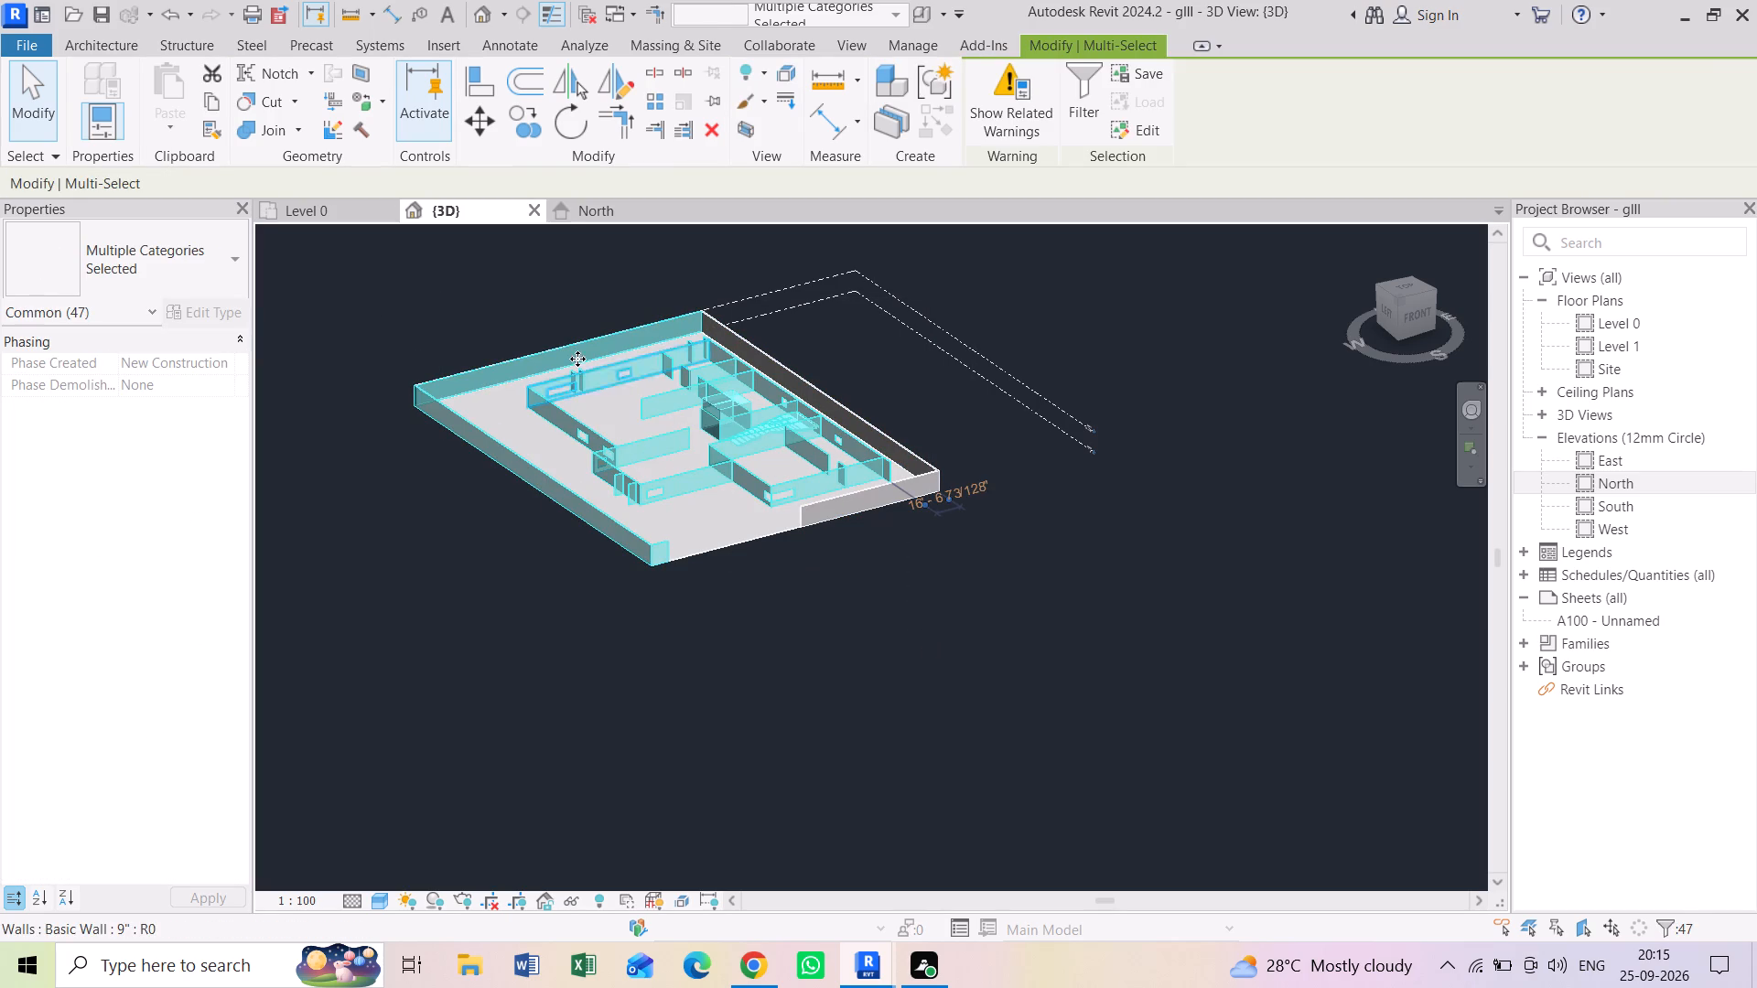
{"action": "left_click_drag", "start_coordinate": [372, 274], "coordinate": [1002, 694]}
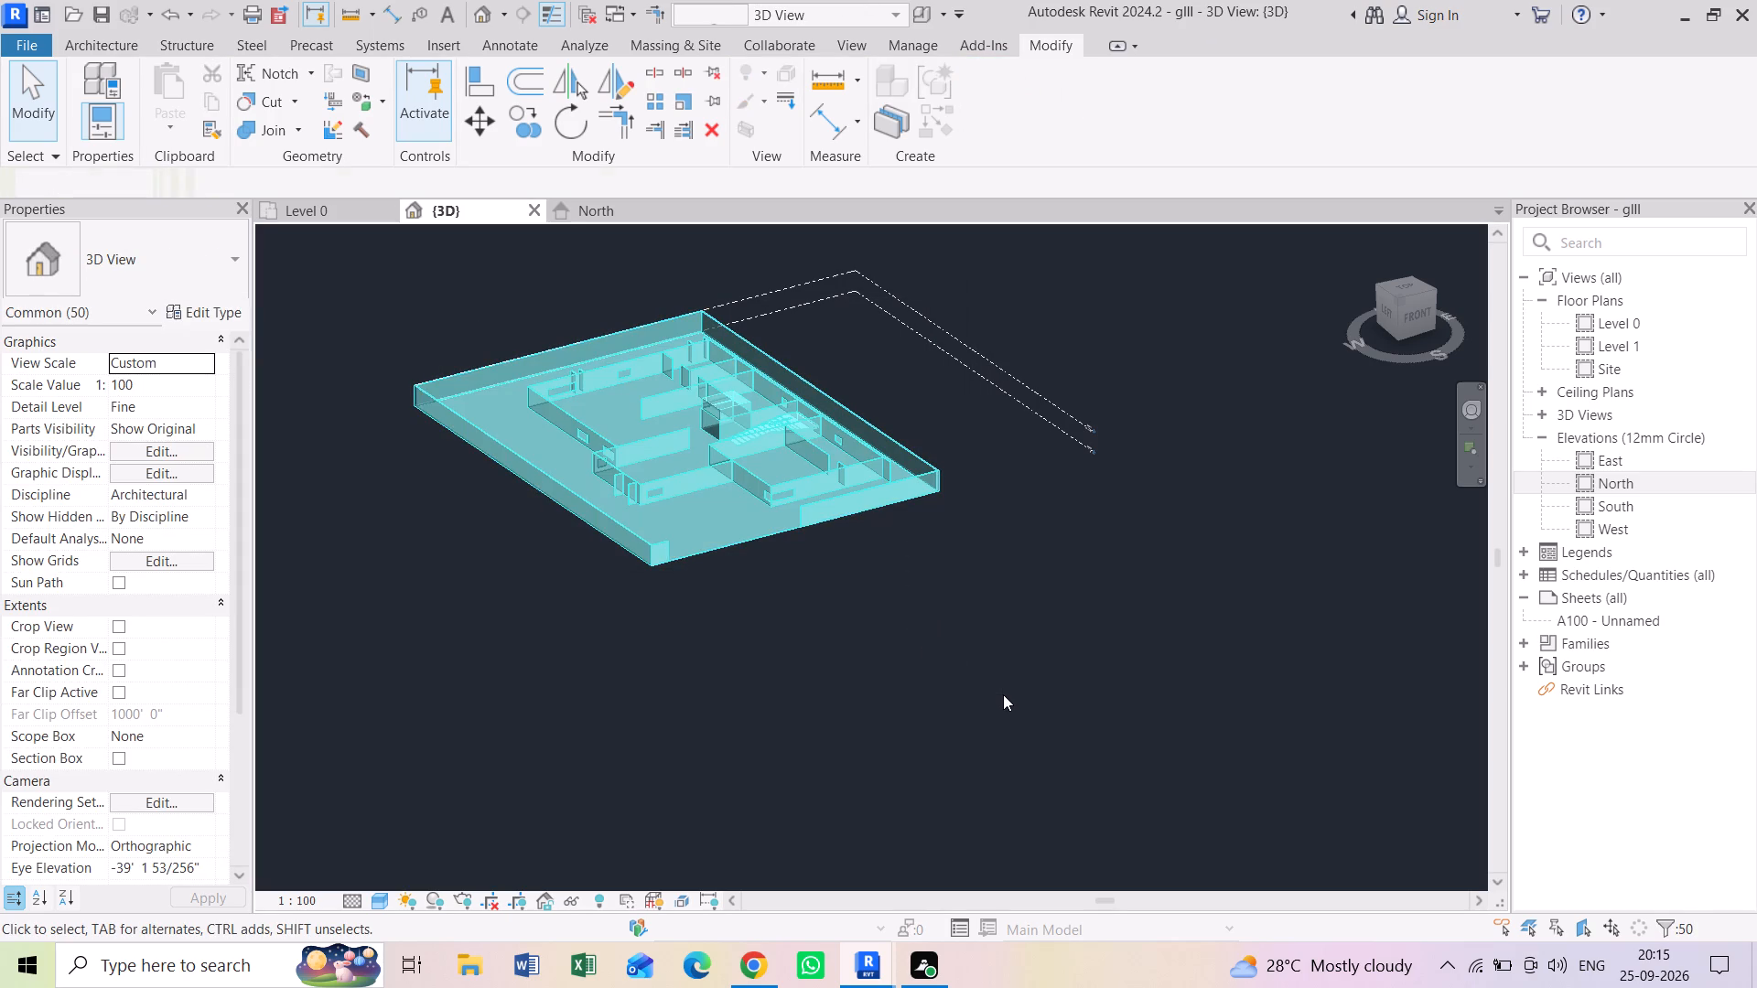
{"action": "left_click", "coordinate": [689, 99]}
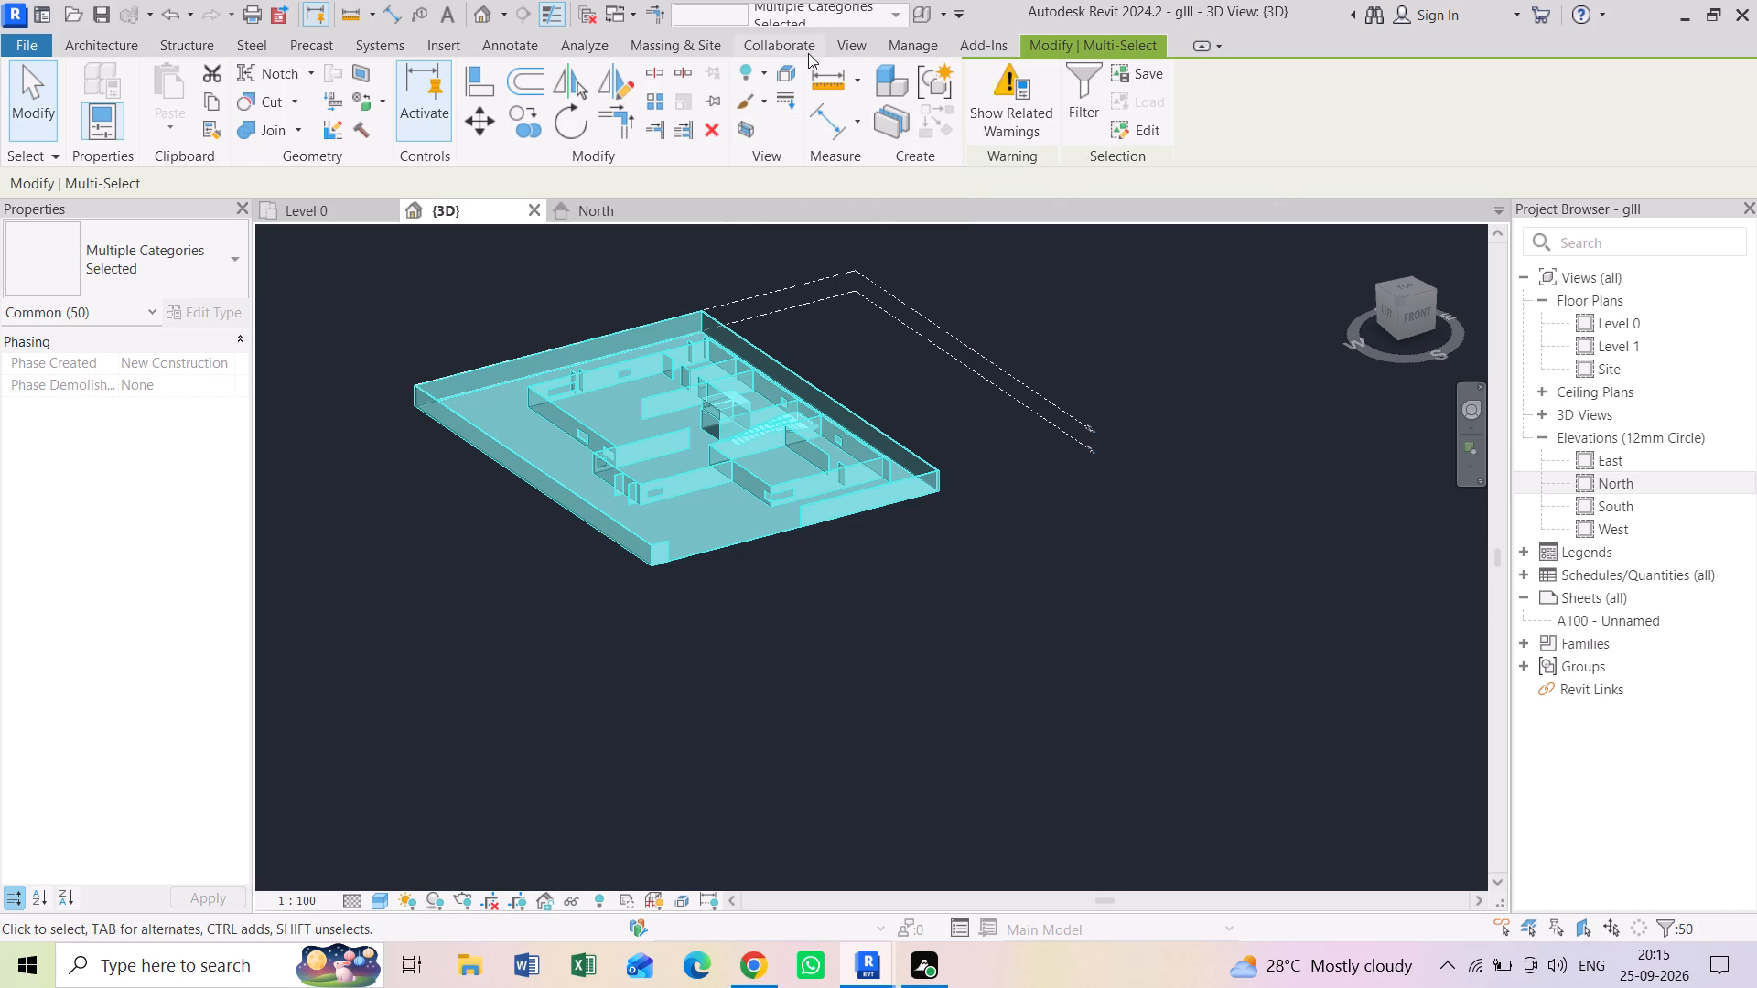
Move the whole selected model a short distance sideways, working near the end of the front boundary wall.
{"action": "scroll", "coordinate": [845, 497], "scroll_direction": "up", "scroll_amount": 4}
{"action": "scroll", "coordinate": [832, 472], "scroll_direction": "down", "scroll_amount": 1}
{"action": "scroll", "coordinate": [832, 472], "scroll_direction": "up", "scroll_amount": 10}
{"action": "scroll", "coordinate": [832, 472], "scroll_direction": "down", "scroll_amount": 3}
{"action": "scroll", "coordinate": [832, 472], "scroll_direction": "up", "scroll_amount": 3}
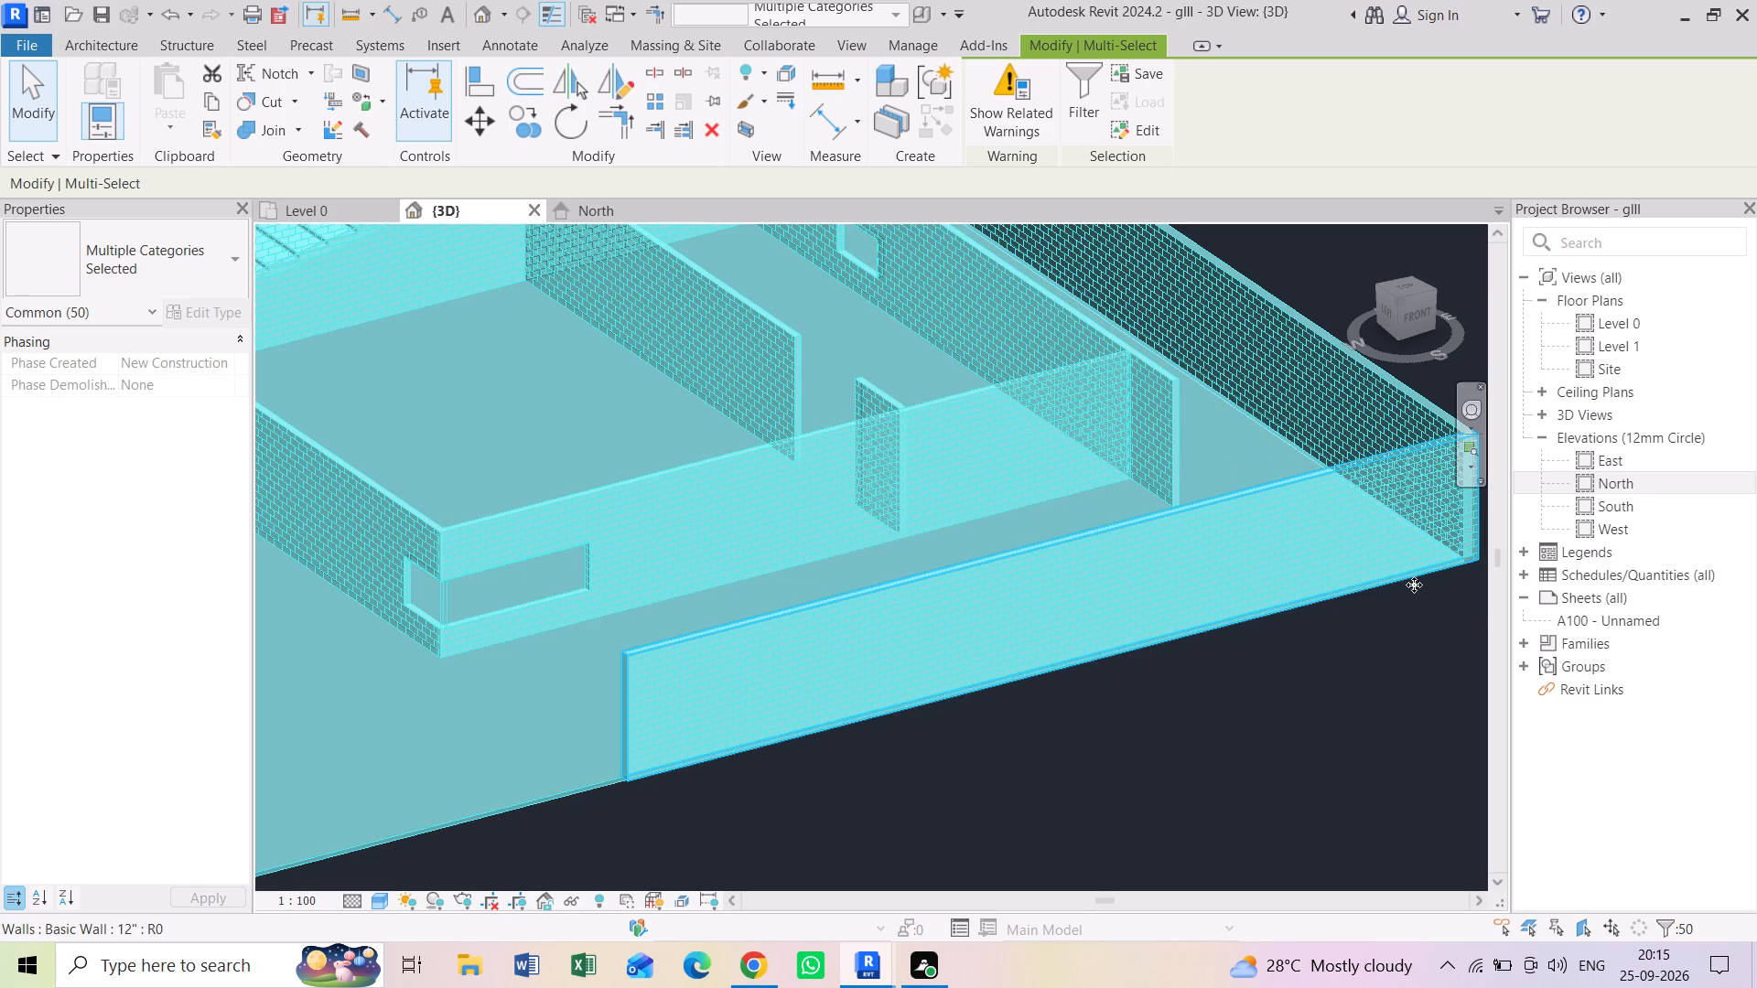
{"action": "left_click_drag", "start_coordinate": [1426, 585], "coordinate": [1463, 584]}
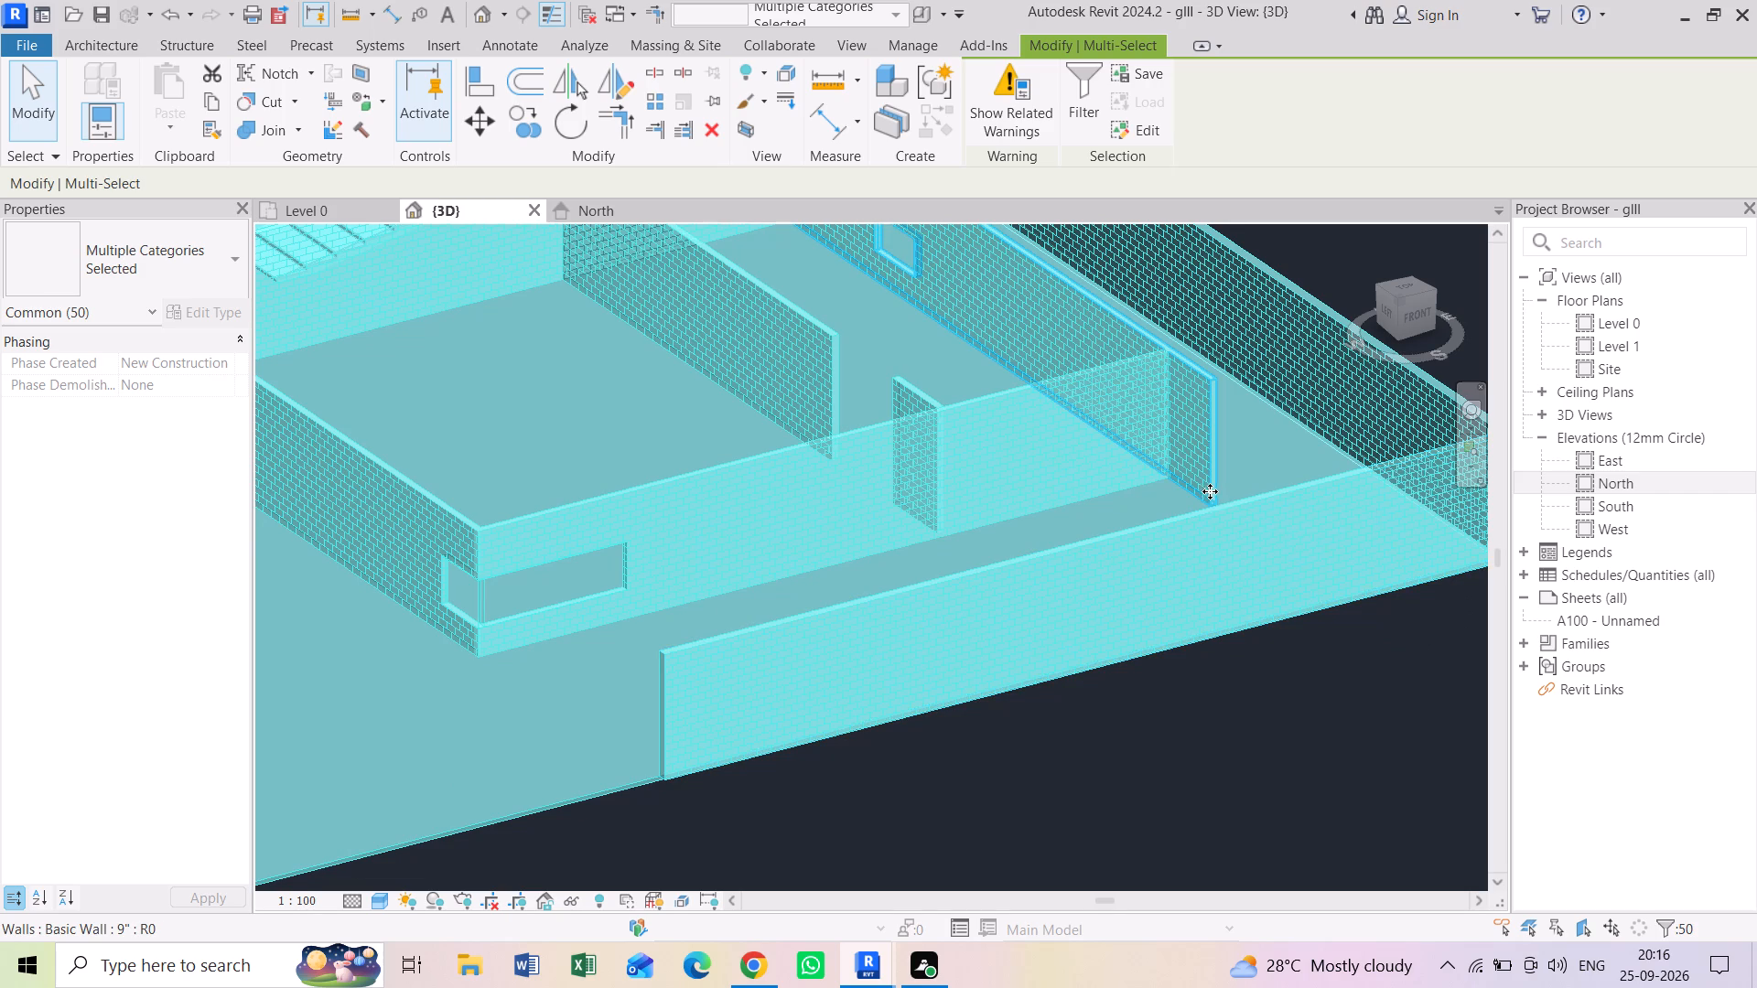
Examine the selected model around the front boundary wall corner and as a whole against the level datums, and clear the selection.
{"action": "scroll", "coordinate": [1206, 487], "scroll_direction": "down", "scroll_amount": 1}
{"action": "scroll", "coordinate": [1204, 481], "scroll_direction": "up", "scroll_amount": 3}
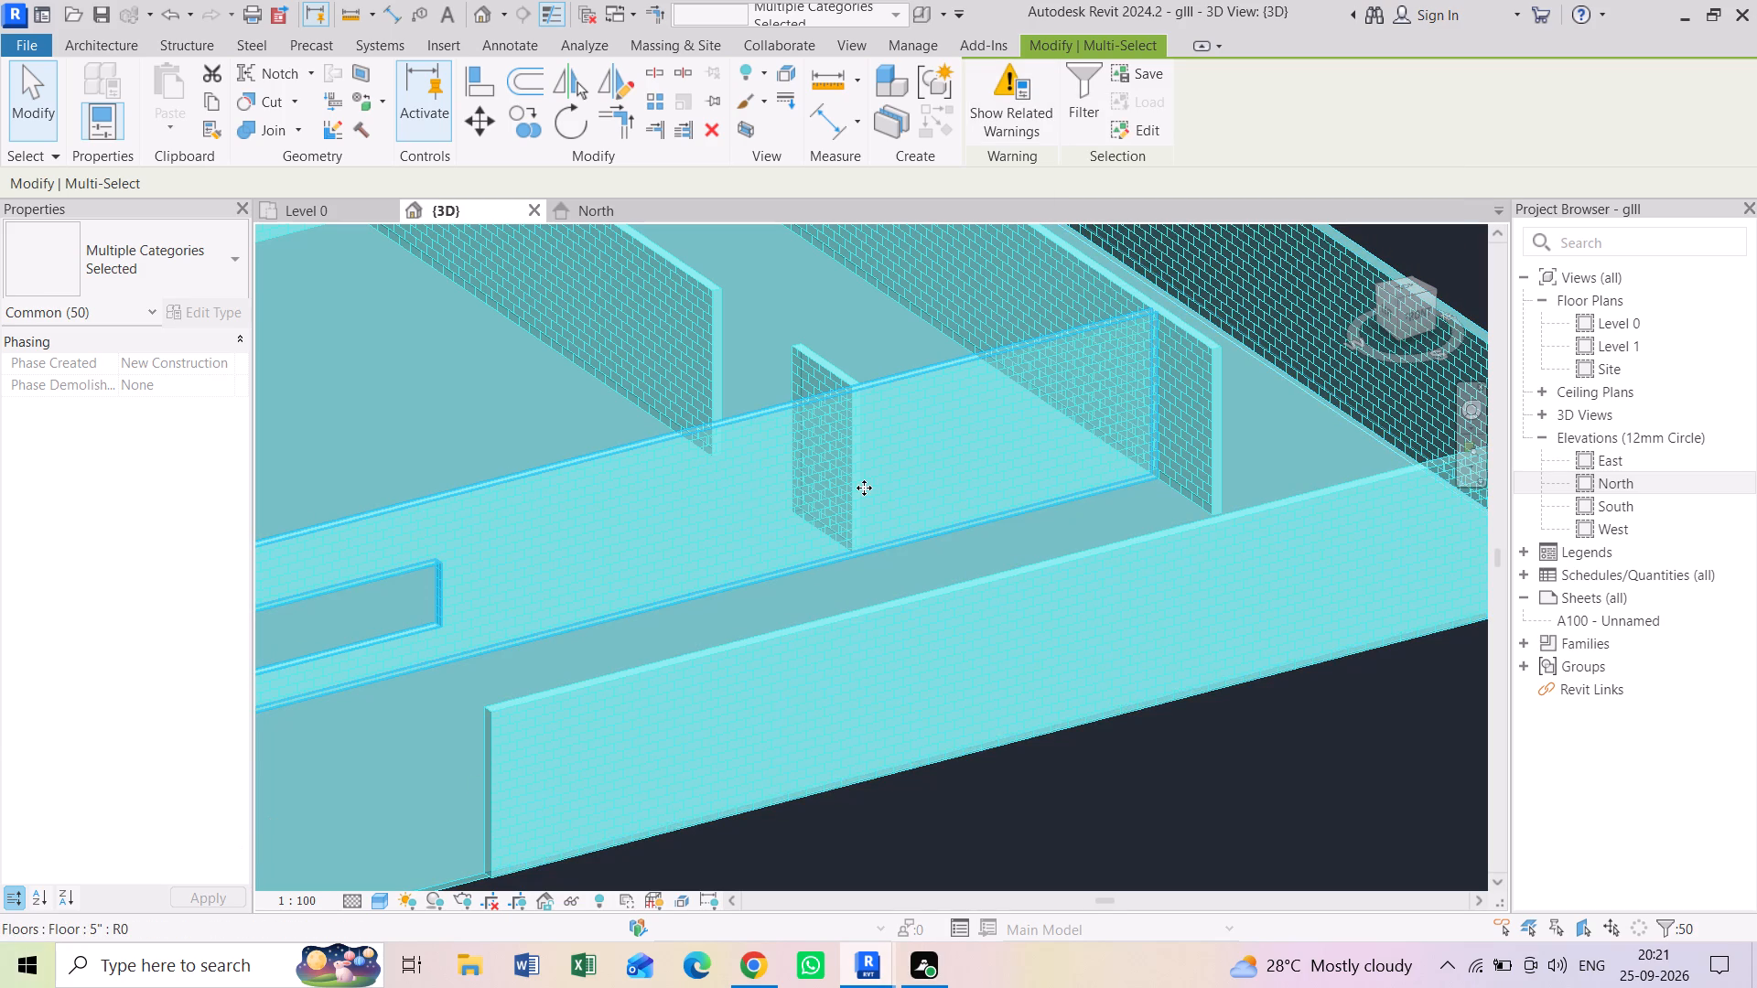
{"action": "middle_click_drag", "start_coordinate": [773, 536], "coordinate": [760, 617]}
{"action": "scroll", "coordinate": [773, 534], "scroll_direction": "down", "scroll_amount": 3}
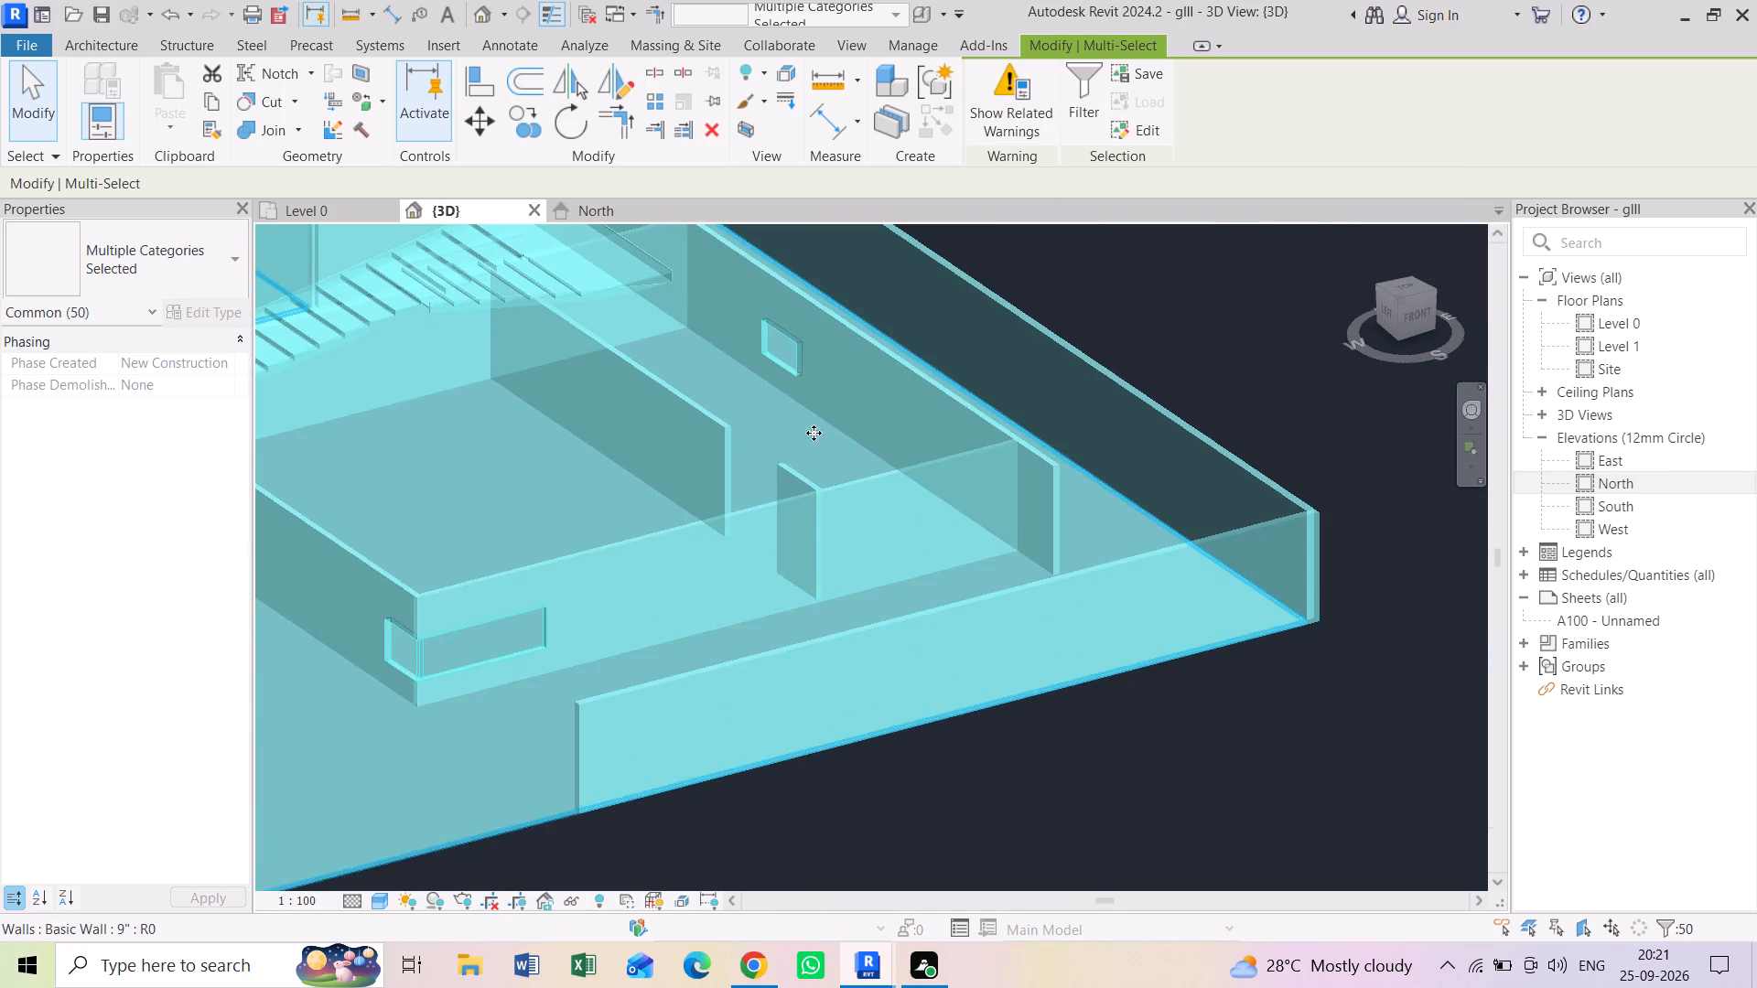
{"action": "middle_click_drag", "start_coordinate": [813, 433], "coordinate": [830, 512]}
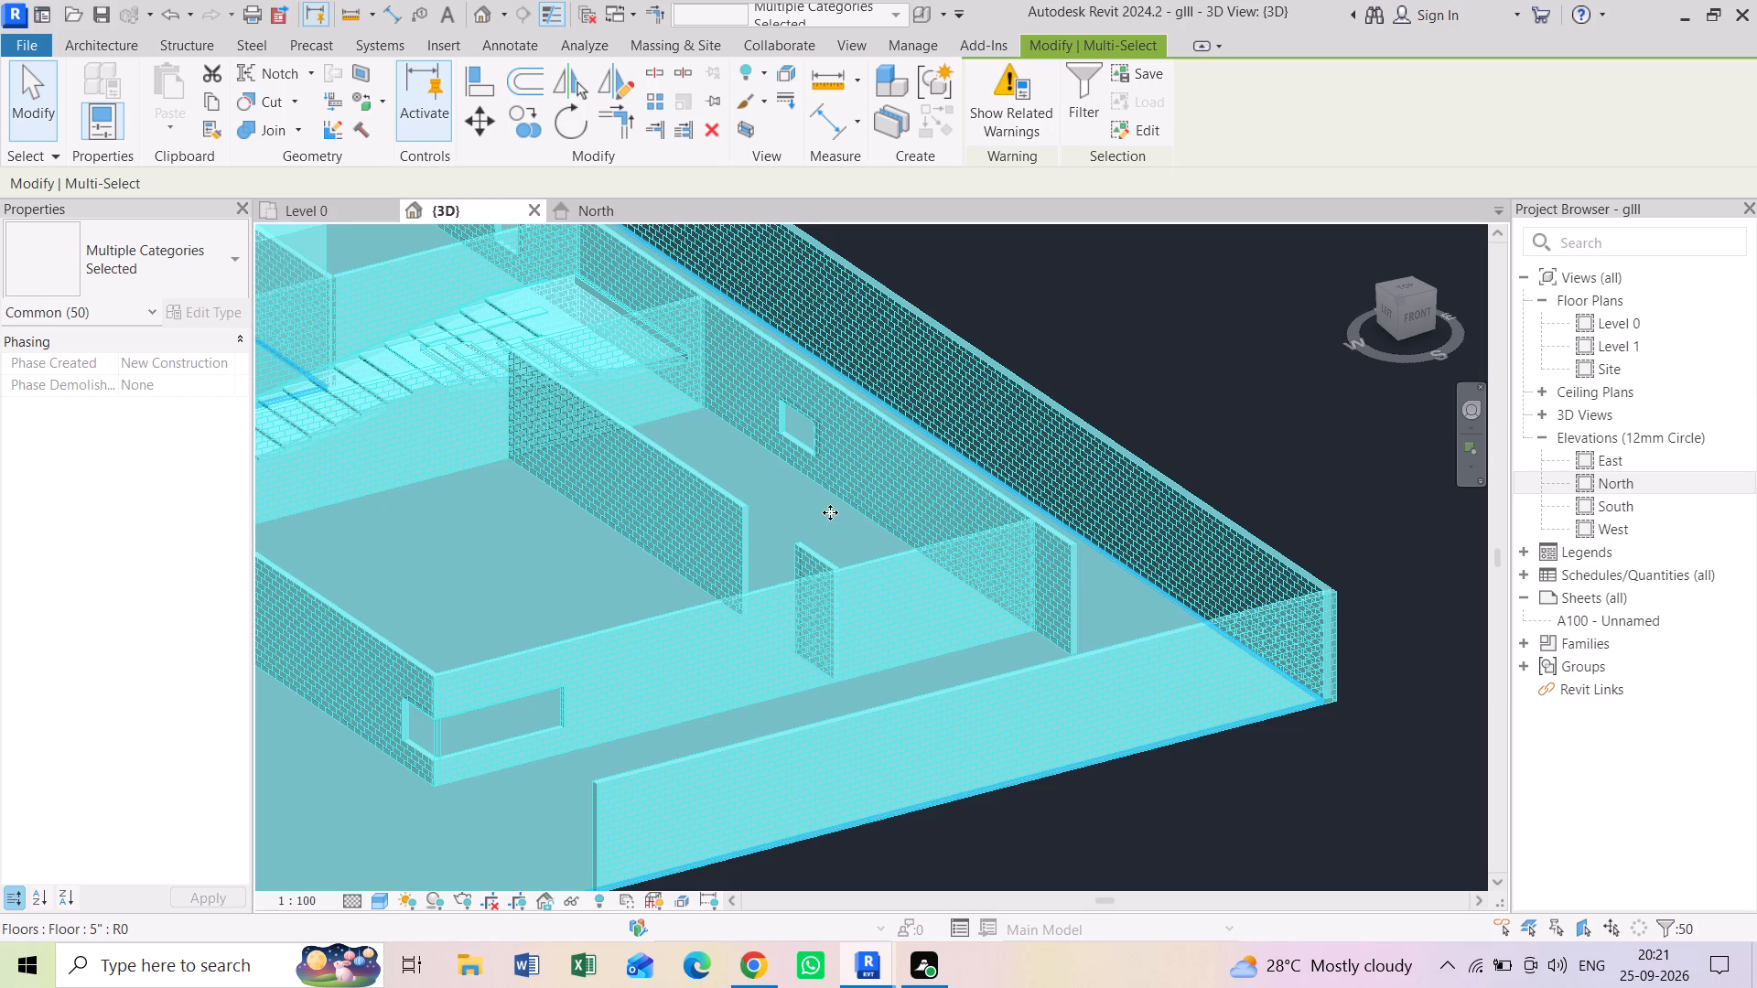
{"action": "scroll", "coordinate": [751, 523], "scroll_direction": "down", "scroll_amount": 7}
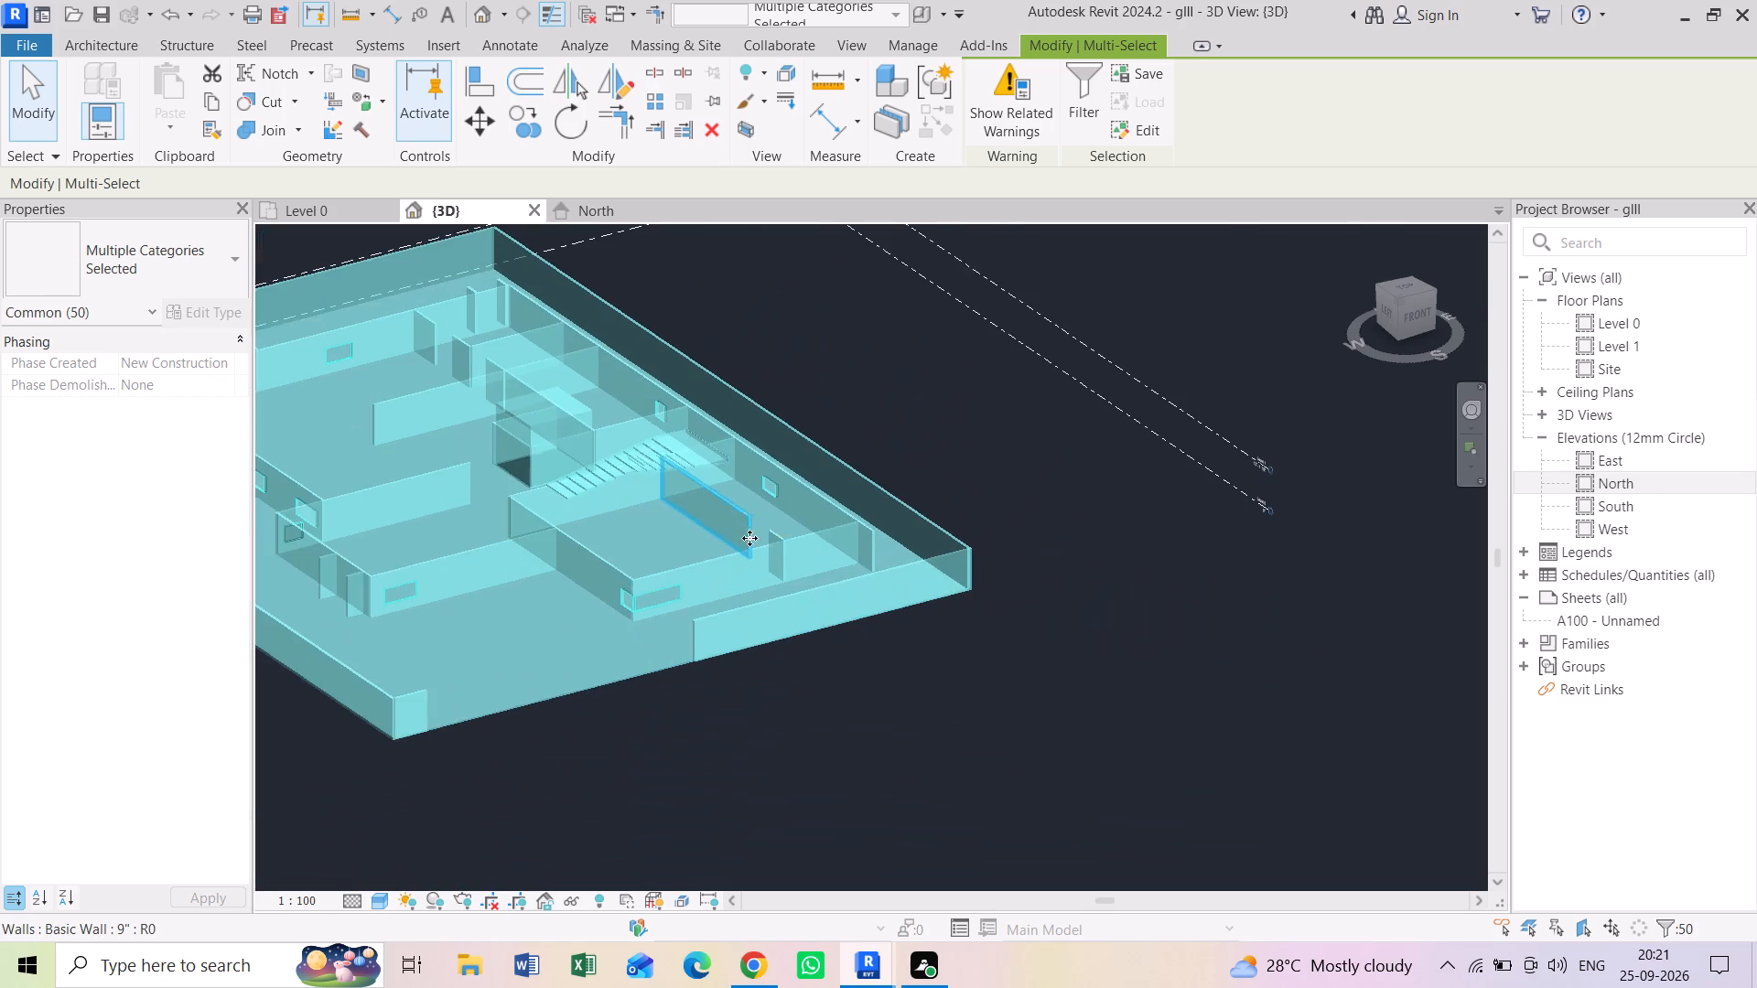
{"action": "middle_click_drag", "start_coordinate": [471, 555], "coordinate": [740, 699]}
{"action": "scroll", "coordinate": [532, 512], "scroll_direction": "up", "scroll_amount": 5}
{"action": "scroll", "coordinate": [532, 512], "scroll_direction": "down", "scroll_amount": 6}
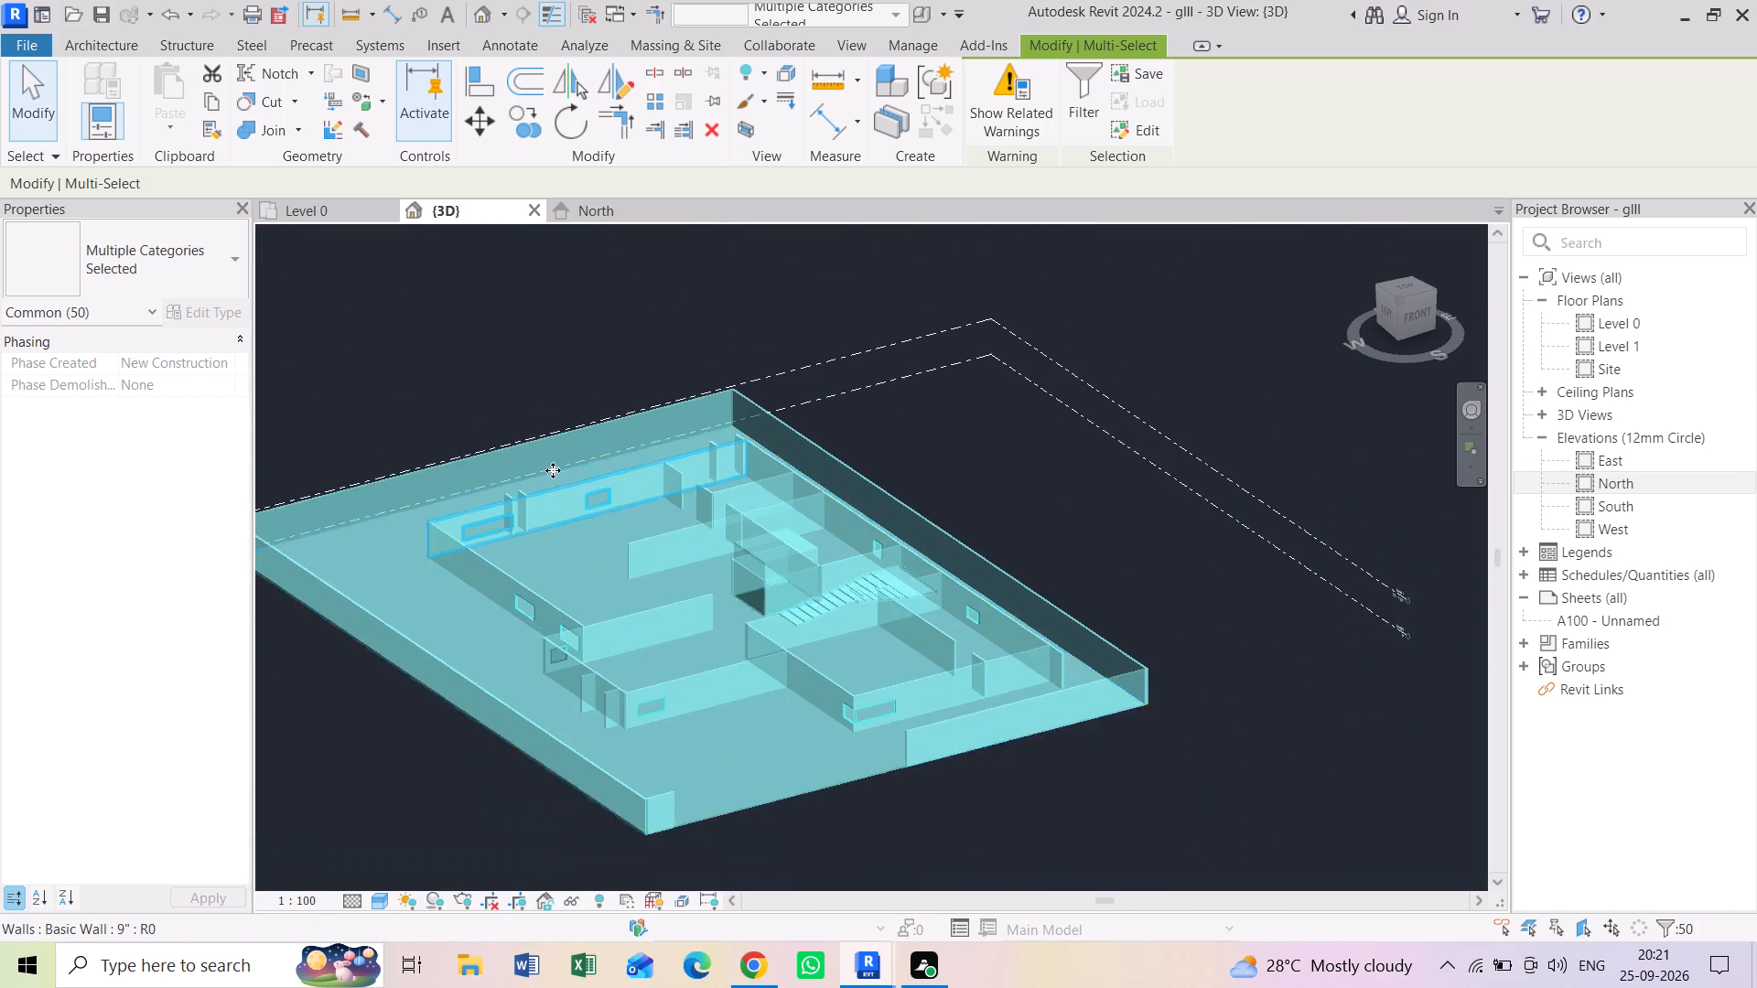
{"action": "middle_click_drag", "start_coordinate": [589, 404], "coordinate": [614, 481]}
{"action": "left_click", "coordinate": [760, 274]}
{"action": "left_click_drag", "start_coordinate": [968, 488], "coordinate": [911, 381]}
{"action": "left_click", "coordinate": [655, 398]}
Examine the interior walls, the staircase and the wall openings in 3D, closing in on the 16" x 24" opening.
{"action": "scroll", "coordinate": [720, 579], "scroll_direction": "up", "scroll_amount": 4}
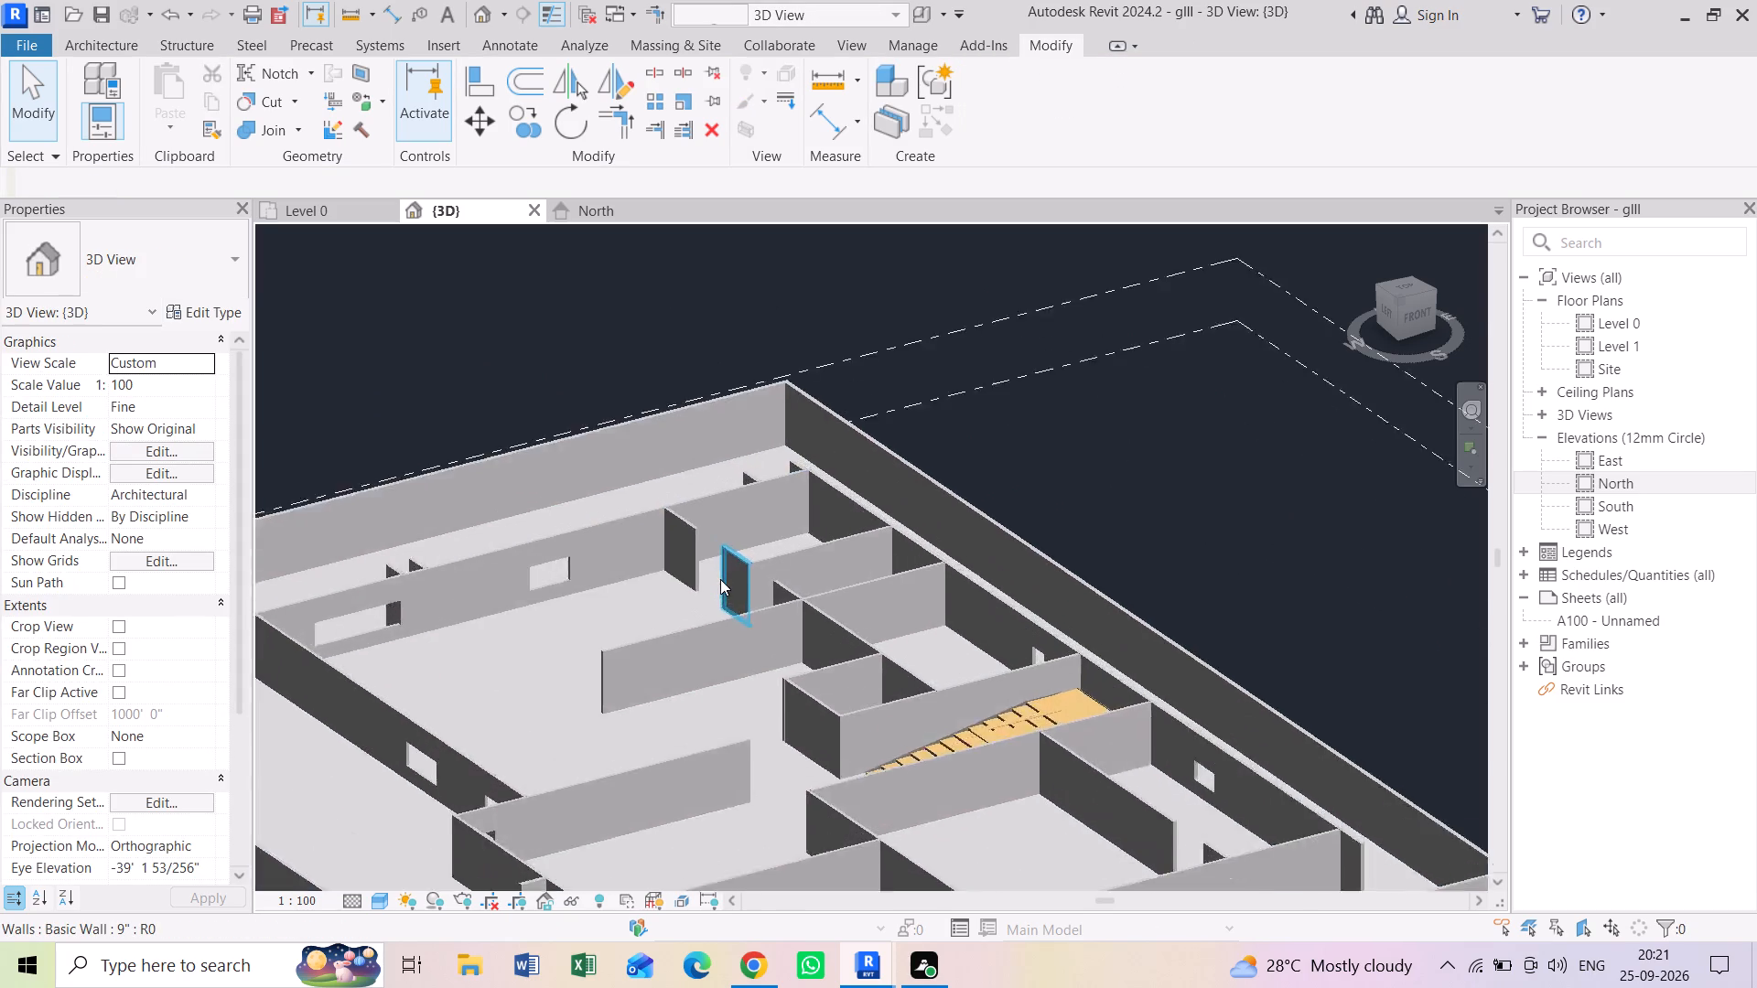
{"action": "scroll", "coordinate": [720, 579], "scroll_direction": "up", "scroll_amount": 3}
{"action": "scroll", "coordinate": [720, 579], "scroll_direction": "down", "scroll_amount": 5}
{"action": "middle_click", "coordinate": [566, 604]}
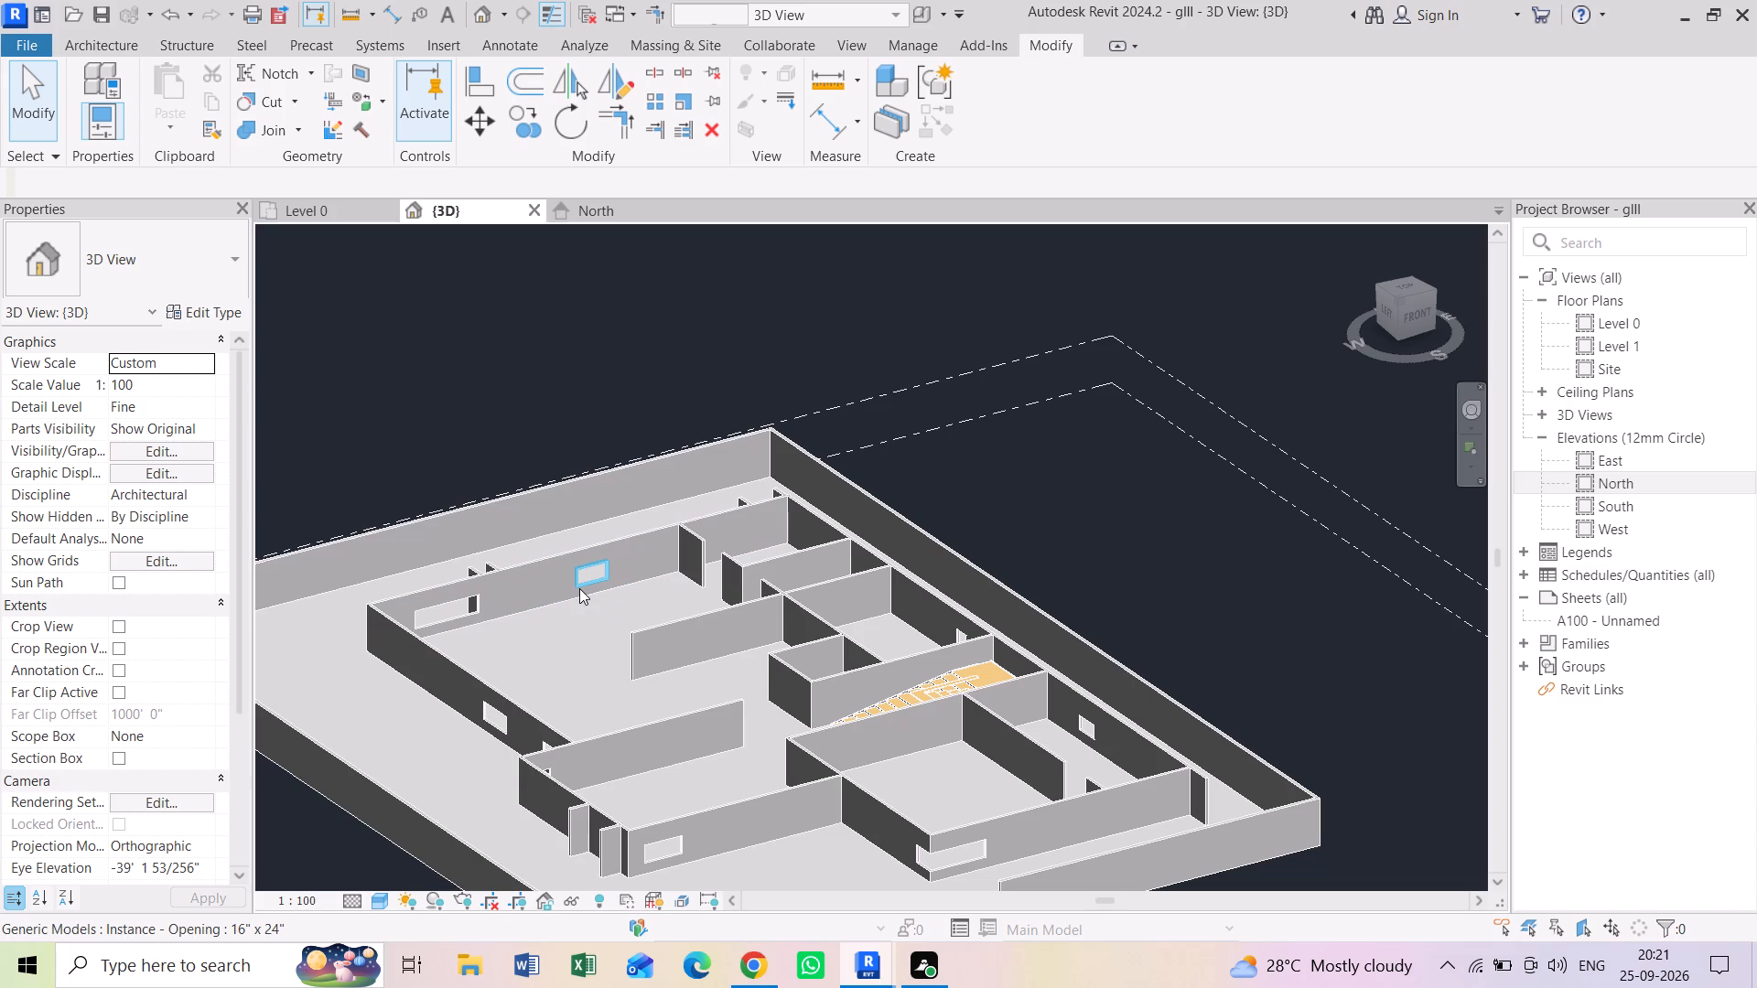
{"action": "scroll", "coordinate": [583, 588], "scroll_direction": "down", "scroll_amount": 2}
{"action": "scroll", "coordinate": [611, 622], "scroll_direction": "up", "scroll_amount": 1}
{"action": "middle_click_drag", "start_coordinate": [611, 623], "coordinate": [695, 510]}
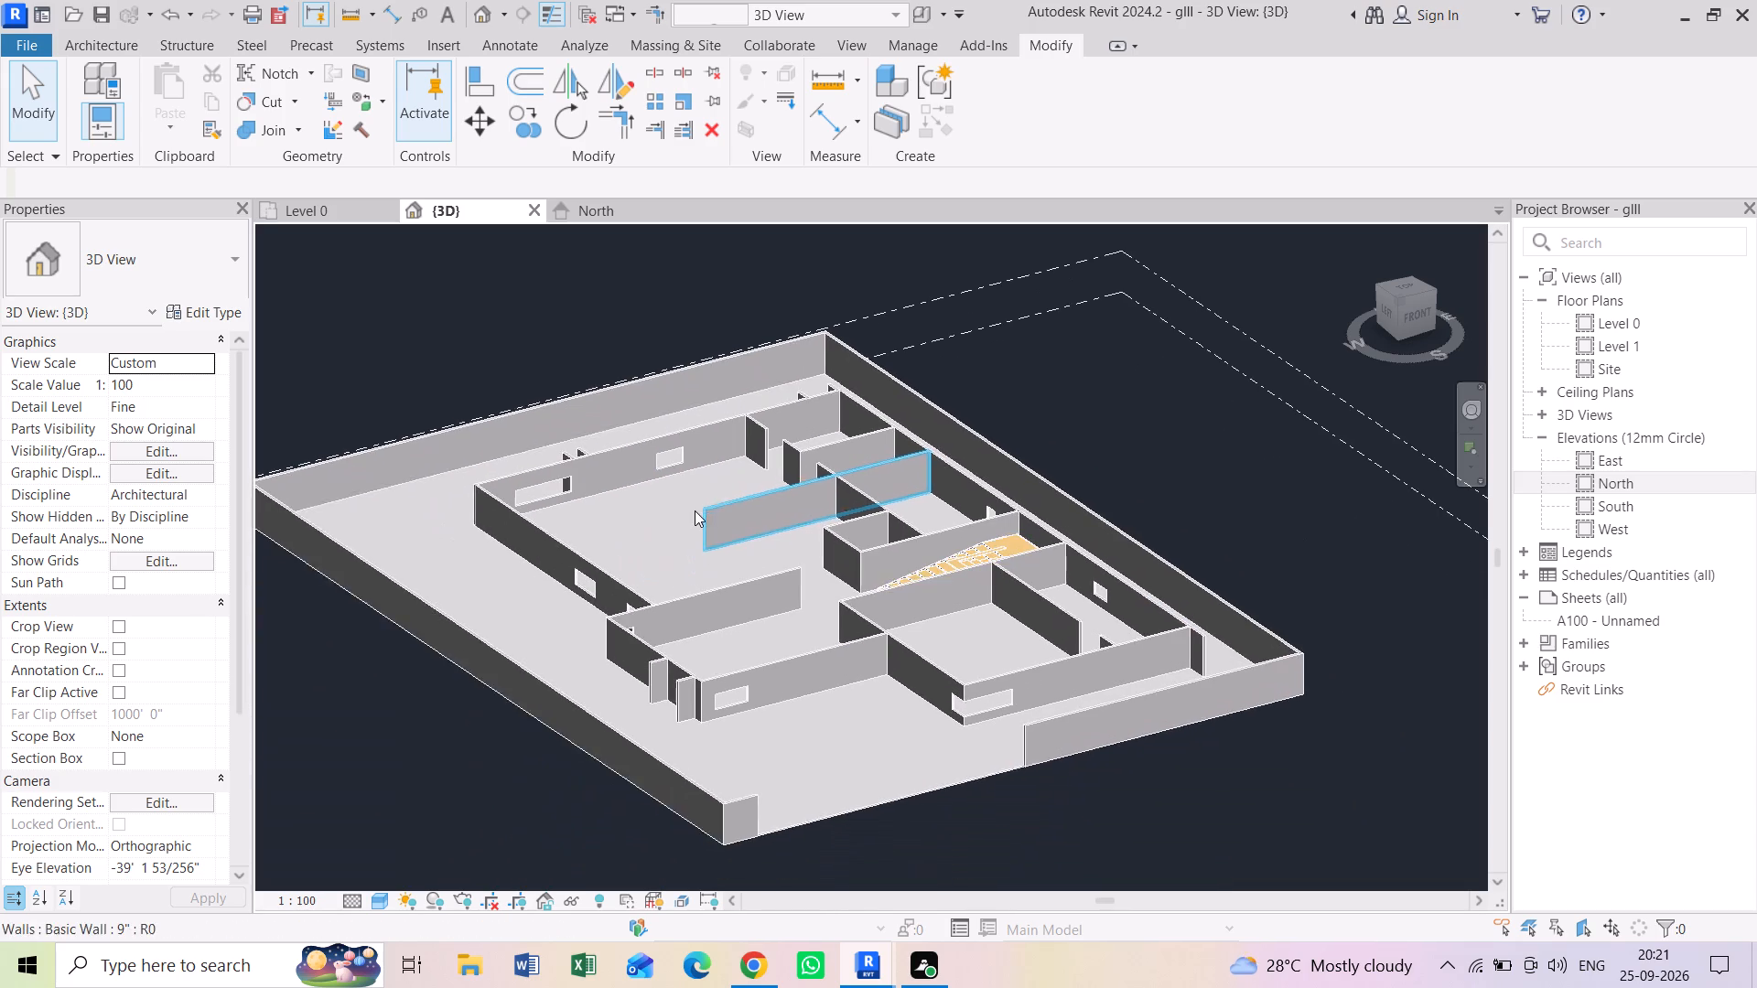
{"action": "scroll", "coordinate": [668, 467], "scroll_direction": "up", "scroll_amount": 6}
{"action": "scroll", "coordinate": [668, 467], "scroll_direction": "down", "scroll_amount": 5}
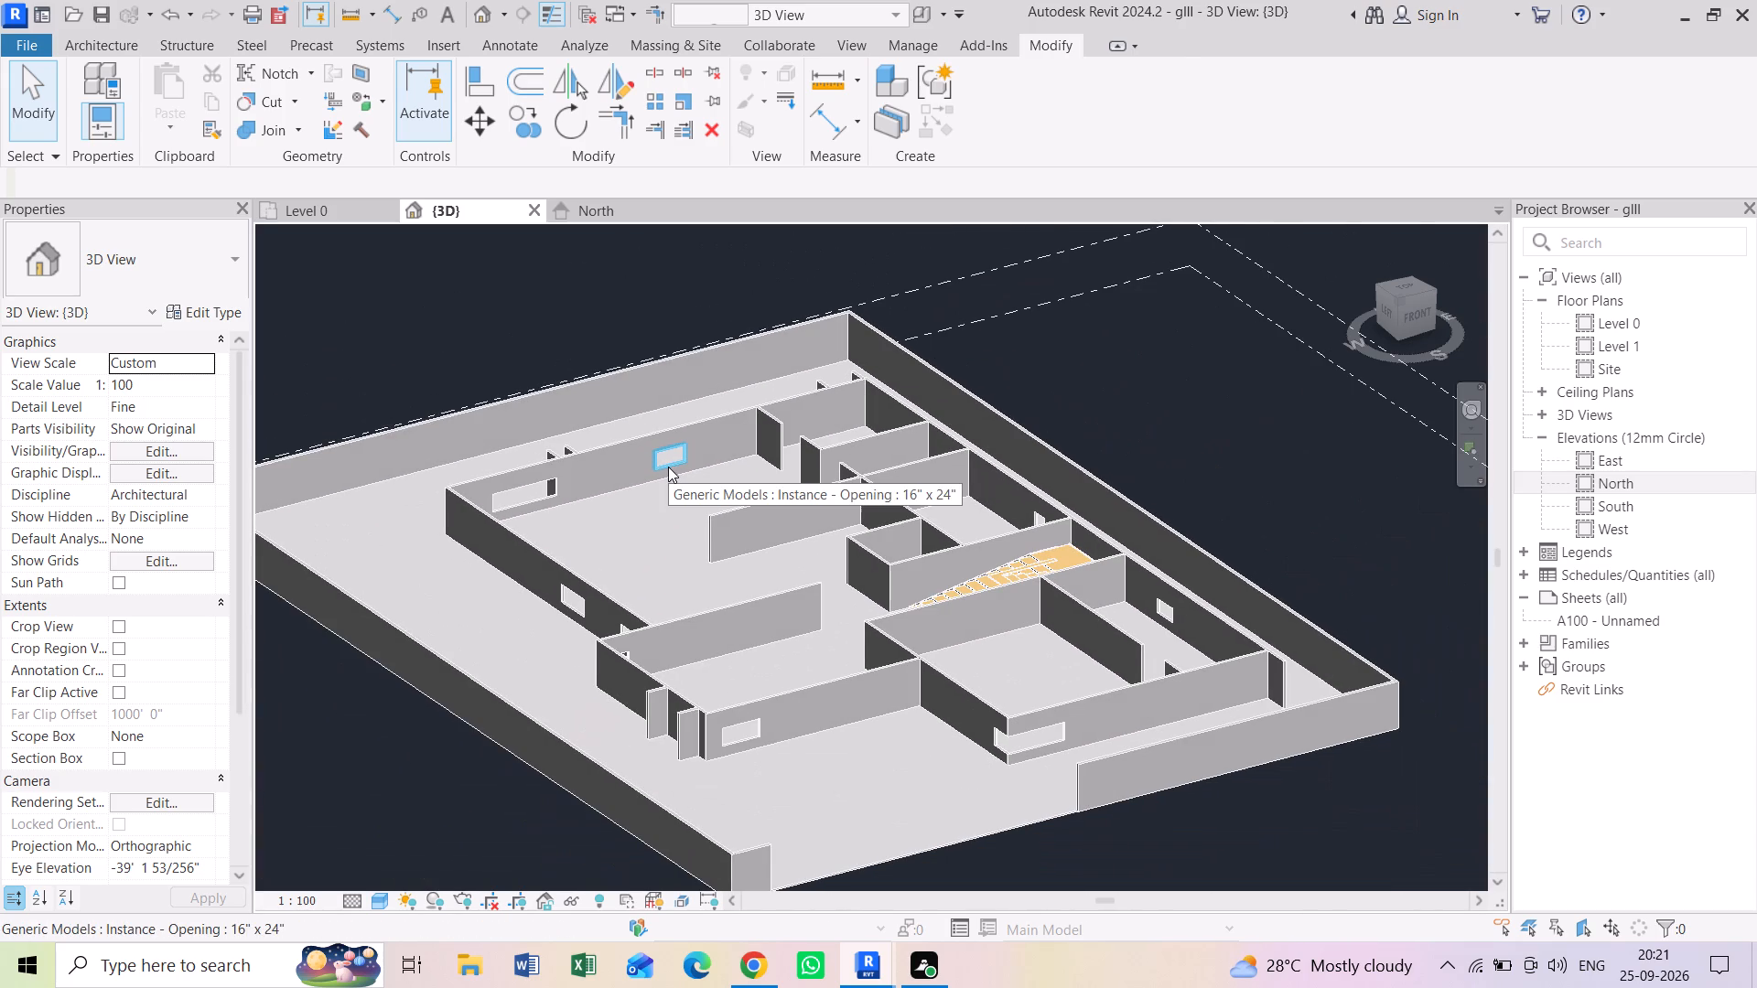
{"action": "scroll", "coordinate": [668, 467], "scroll_direction": "up", "scroll_amount": 5}
{"action": "scroll", "coordinate": [668, 467], "scroll_direction": "down", "scroll_amount": 4}
{"action": "scroll", "coordinate": [668, 467], "scroll_direction": "up", "scroll_amount": 3}
{"action": "scroll", "coordinate": [668, 467], "scroll_direction": "down", "scroll_amount": 3}
{"action": "scroll", "coordinate": [668, 467], "scroll_direction": "up", "scroll_amount": 3}
{"action": "scroll", "coordinate": [668, 467], "scroll_direction": "down", "scroll_amount": 2}
{"action": "scroll", "coordinate": [668, 467], "scroll_direction": "up", "scroll_amount": 3}
{"action": "scroll", "coordinate": [668, 467], "scroll_direction": "down", "scroll_amount": 2}
{"action": "scroll", "coordinate": [668, 467], "scroll_direction": "up", "scroll_amount": 3}
{"action": "scroll", "coordinate": [668, 467], "scroll_direction": "down", "scroll_amount": 3}
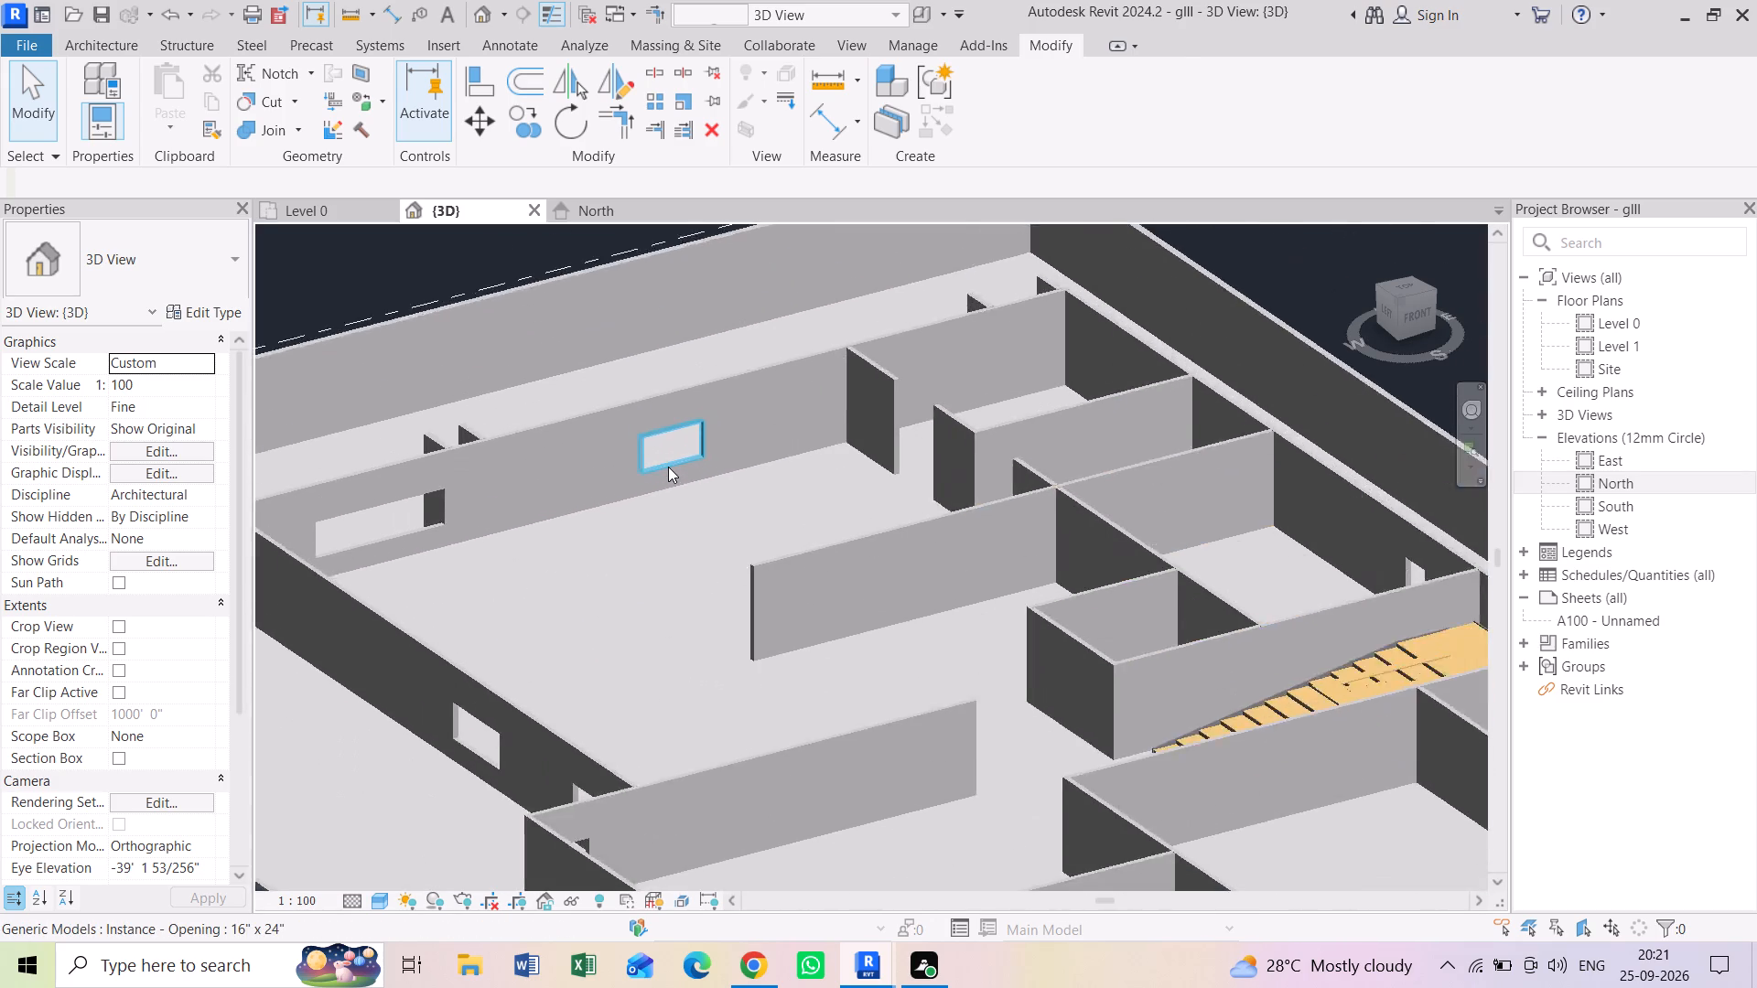
{"action": "scroll", "coordinate": [668, 467], "scroll_direction": "up", "scroll_amount": 2}
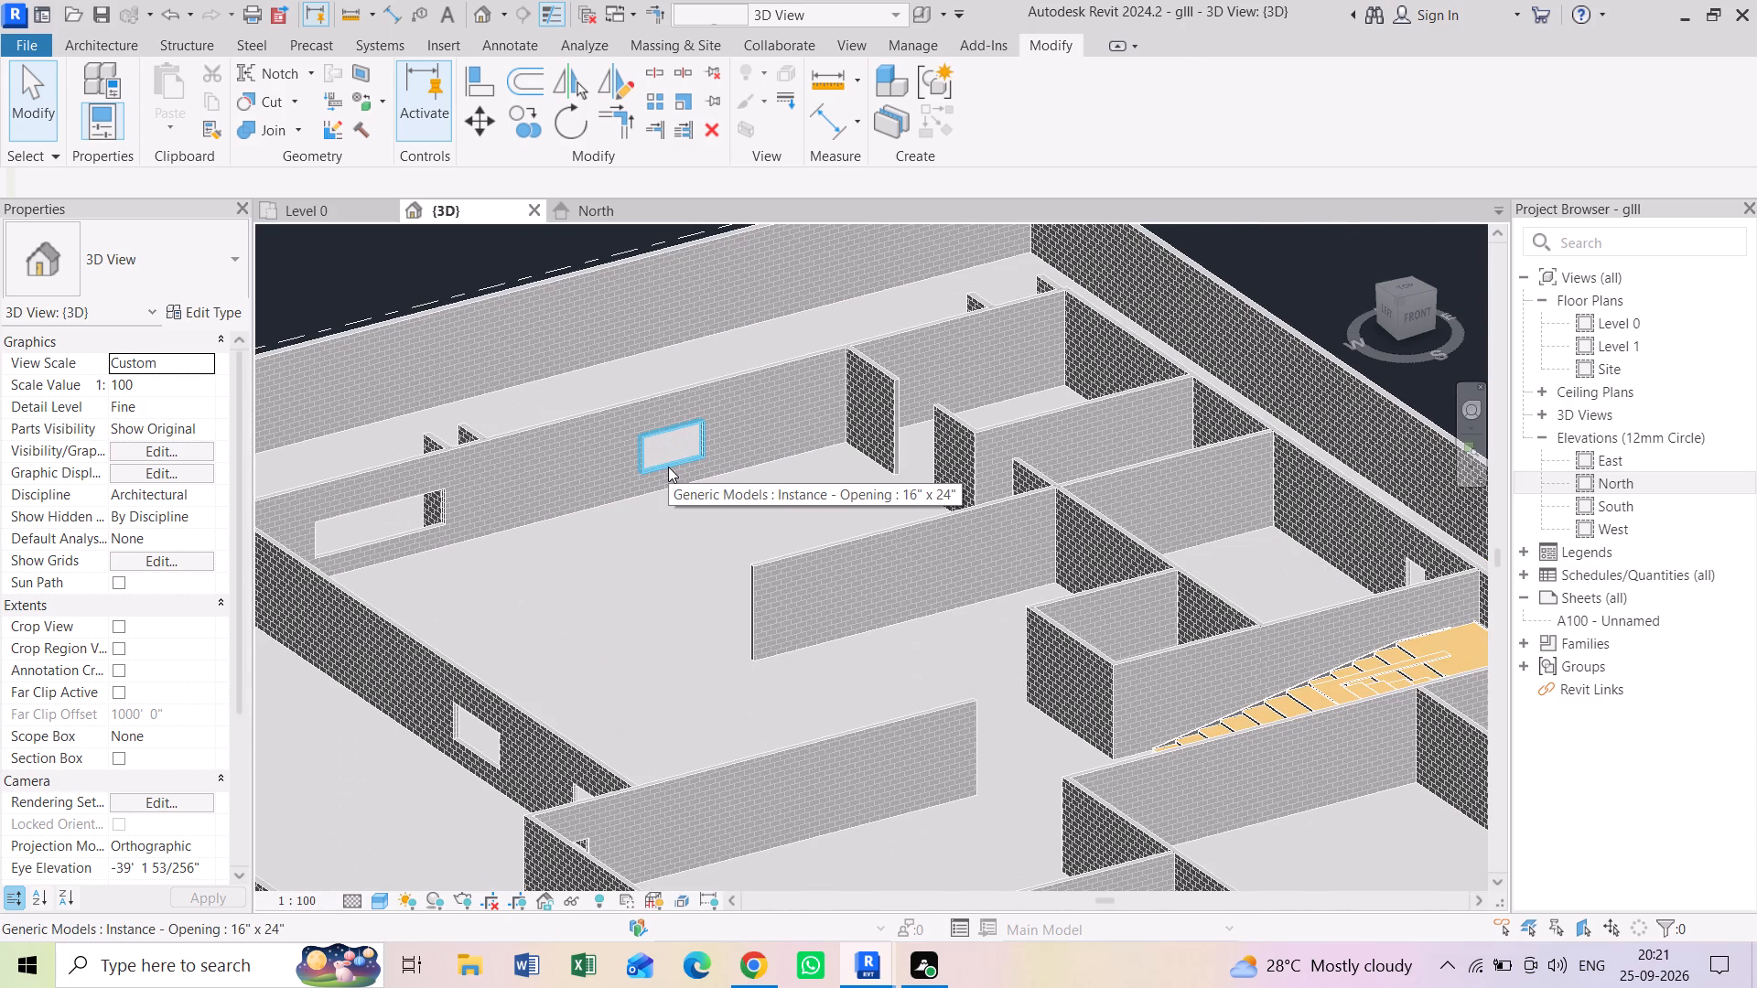
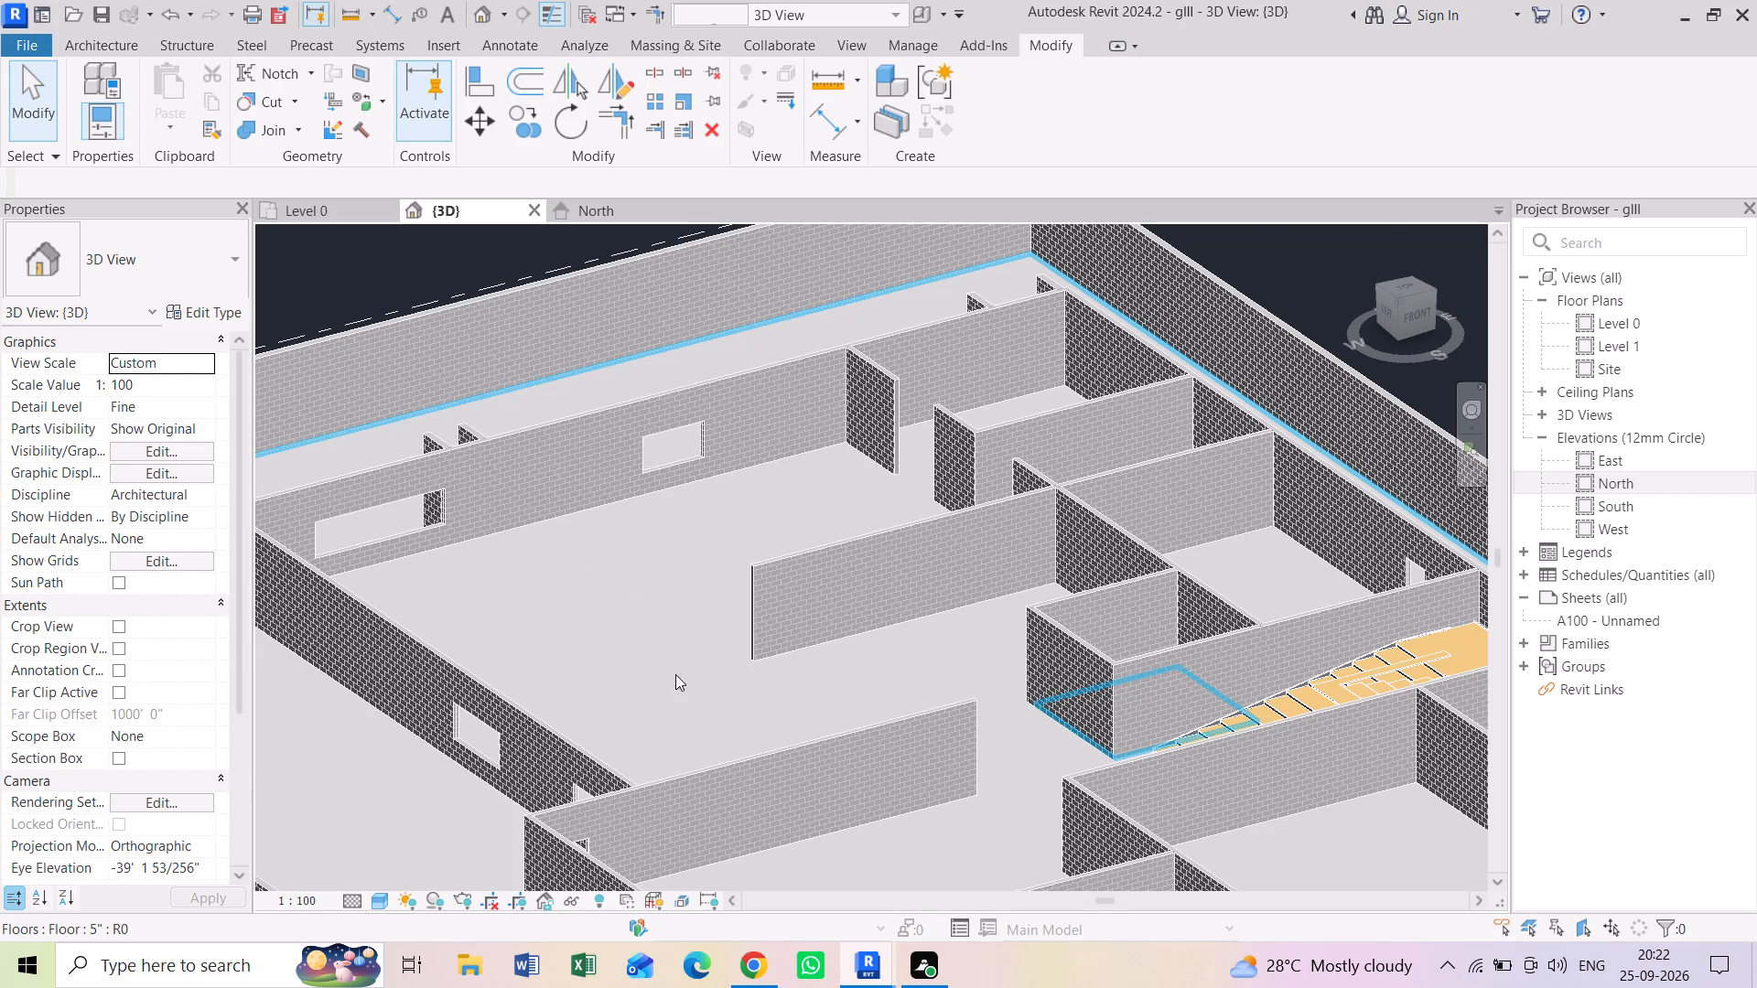
Examine the interior walls, the wall openings and the staircase area in 3D, then the house as a whole.
{"action": "scroll", "coordinate": [675, 657], "scroll_direction": "down", "scroll_amount": 3}
{"action": "middle_click_drag", "start_coordinate": [676, 657], "coordinate": [728, 481]}
{"action": "scroll", "coordinate": [706, 552], "scroll_direction": "up", "scroll_amount": 6}
{"action": "scroll", "coordinate": [706, 553], "scroll_direction": "down", "scroll_amount": 3}
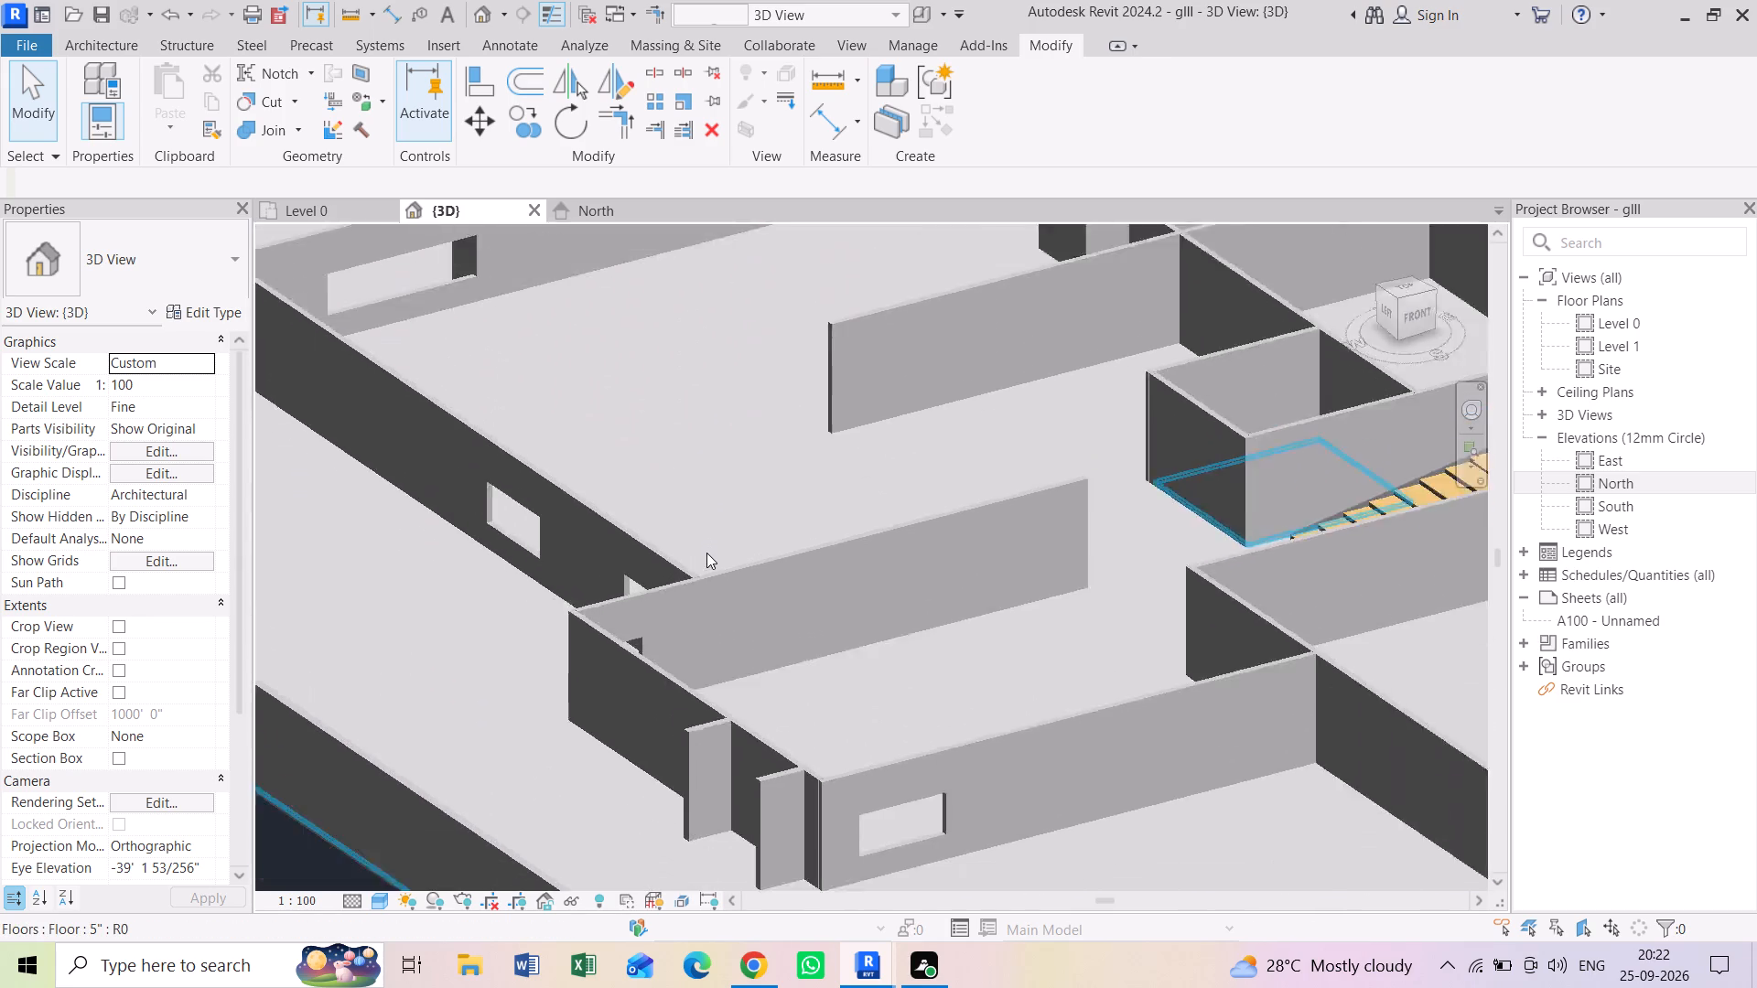
{"action": "scroll", "coordinate": [706, 553], "scroll_direction": "down", "scroll_amount": 4}
{"action": "scroll", "coordinate": [767, 421], "scroll_direction": "up", "scroll_amount": 1}
{"action": "middle_click_drag", "start_coordinate": [767, 420], "coordinate": [749, 586]}
{"action": "scroll", "coordinate": [868, 326], "scroll_direction": "down", "scroll_amount": 3}
{"action": "middle_click_drag", "start_coordinate": [983, 334], "coordinate": [980, 345]}
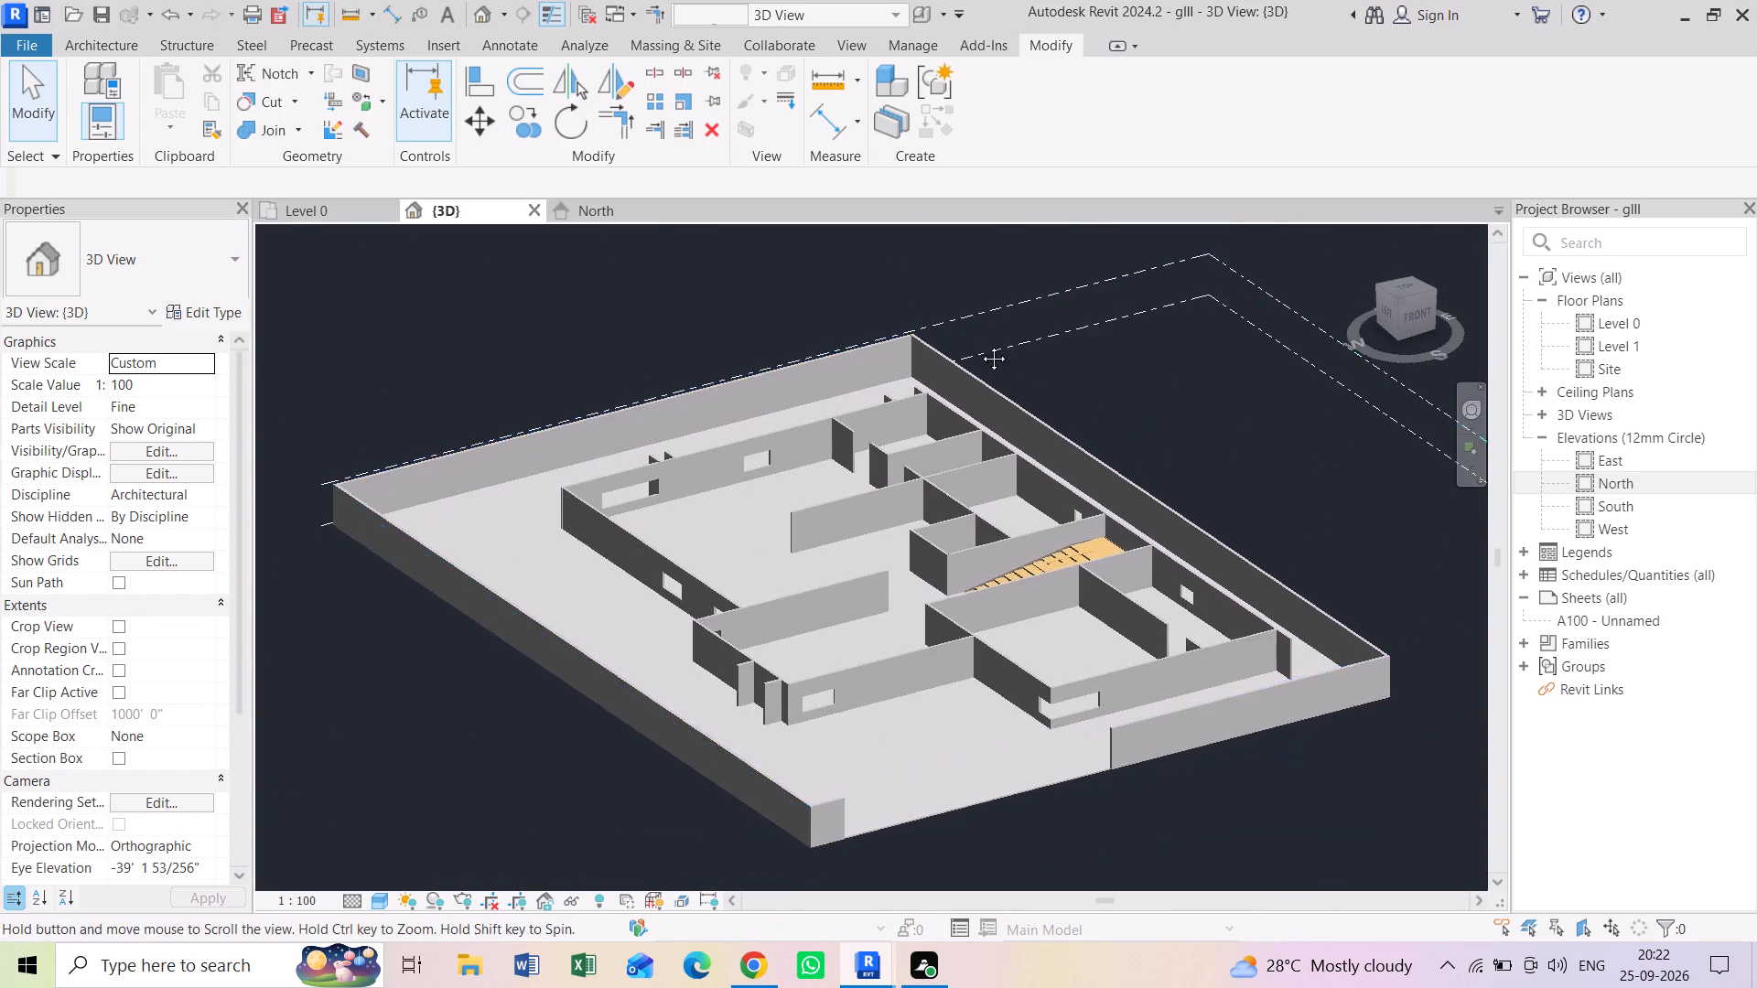
{"action": "middle_click_drag", "start_coordinate": [980, 345], "coordinate": [958, 368]}
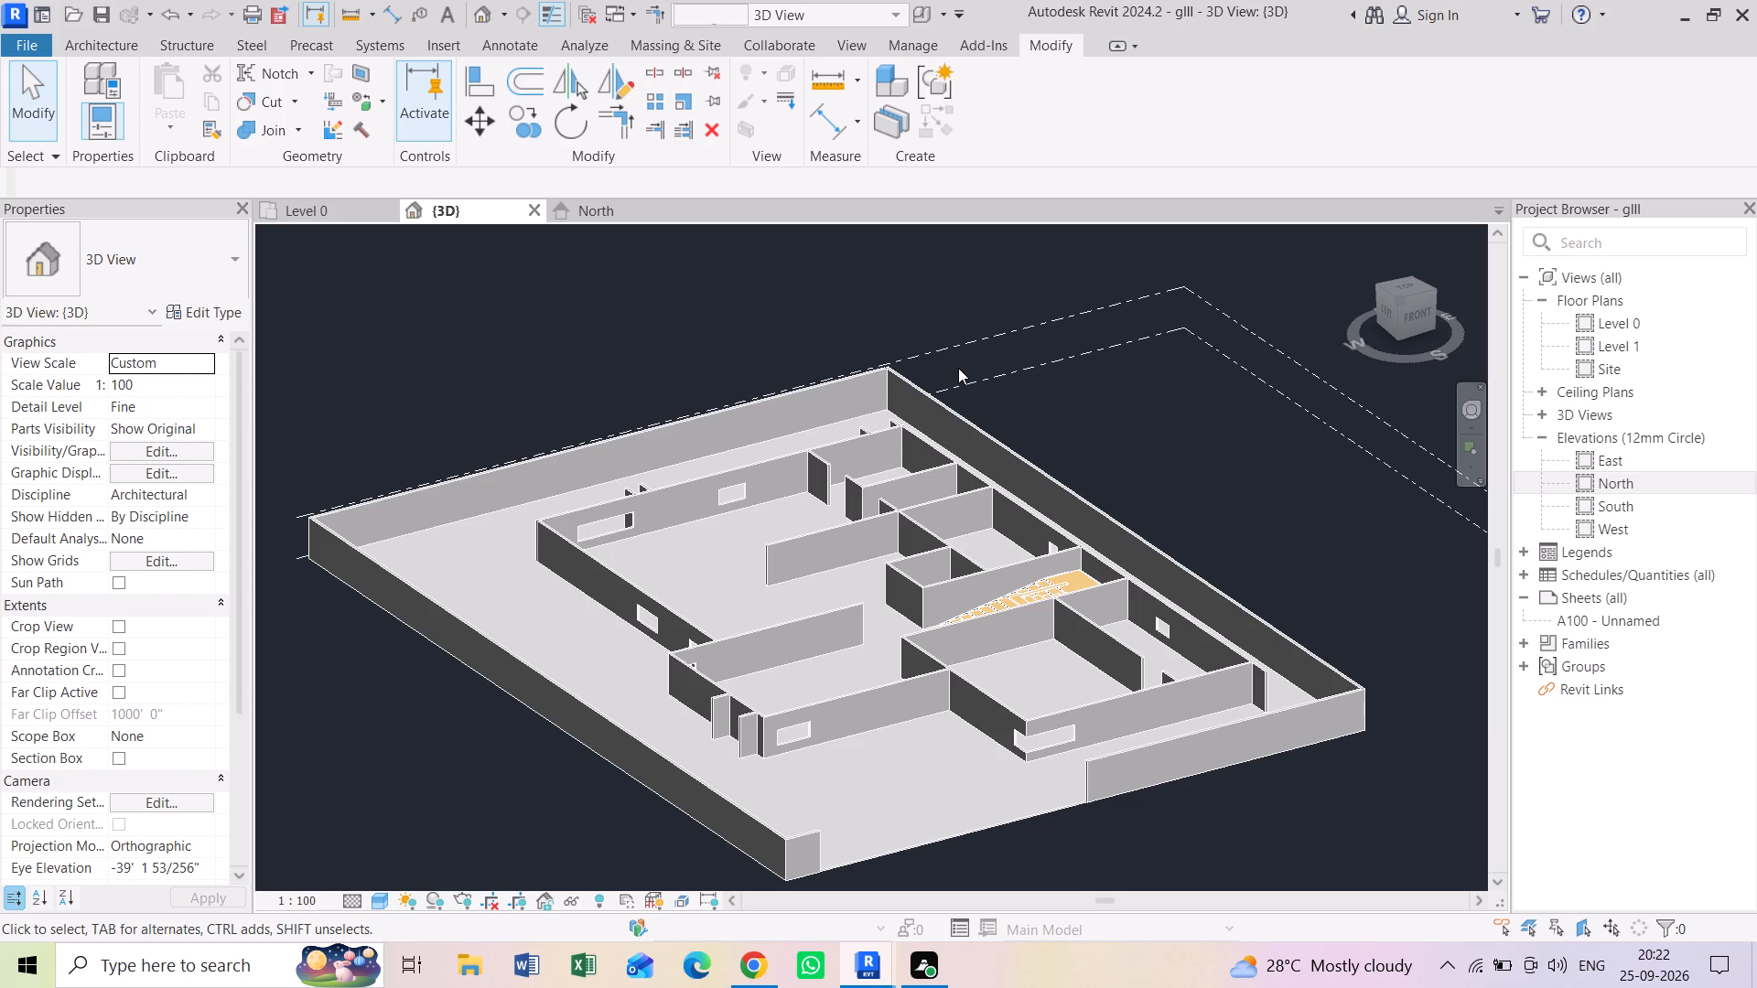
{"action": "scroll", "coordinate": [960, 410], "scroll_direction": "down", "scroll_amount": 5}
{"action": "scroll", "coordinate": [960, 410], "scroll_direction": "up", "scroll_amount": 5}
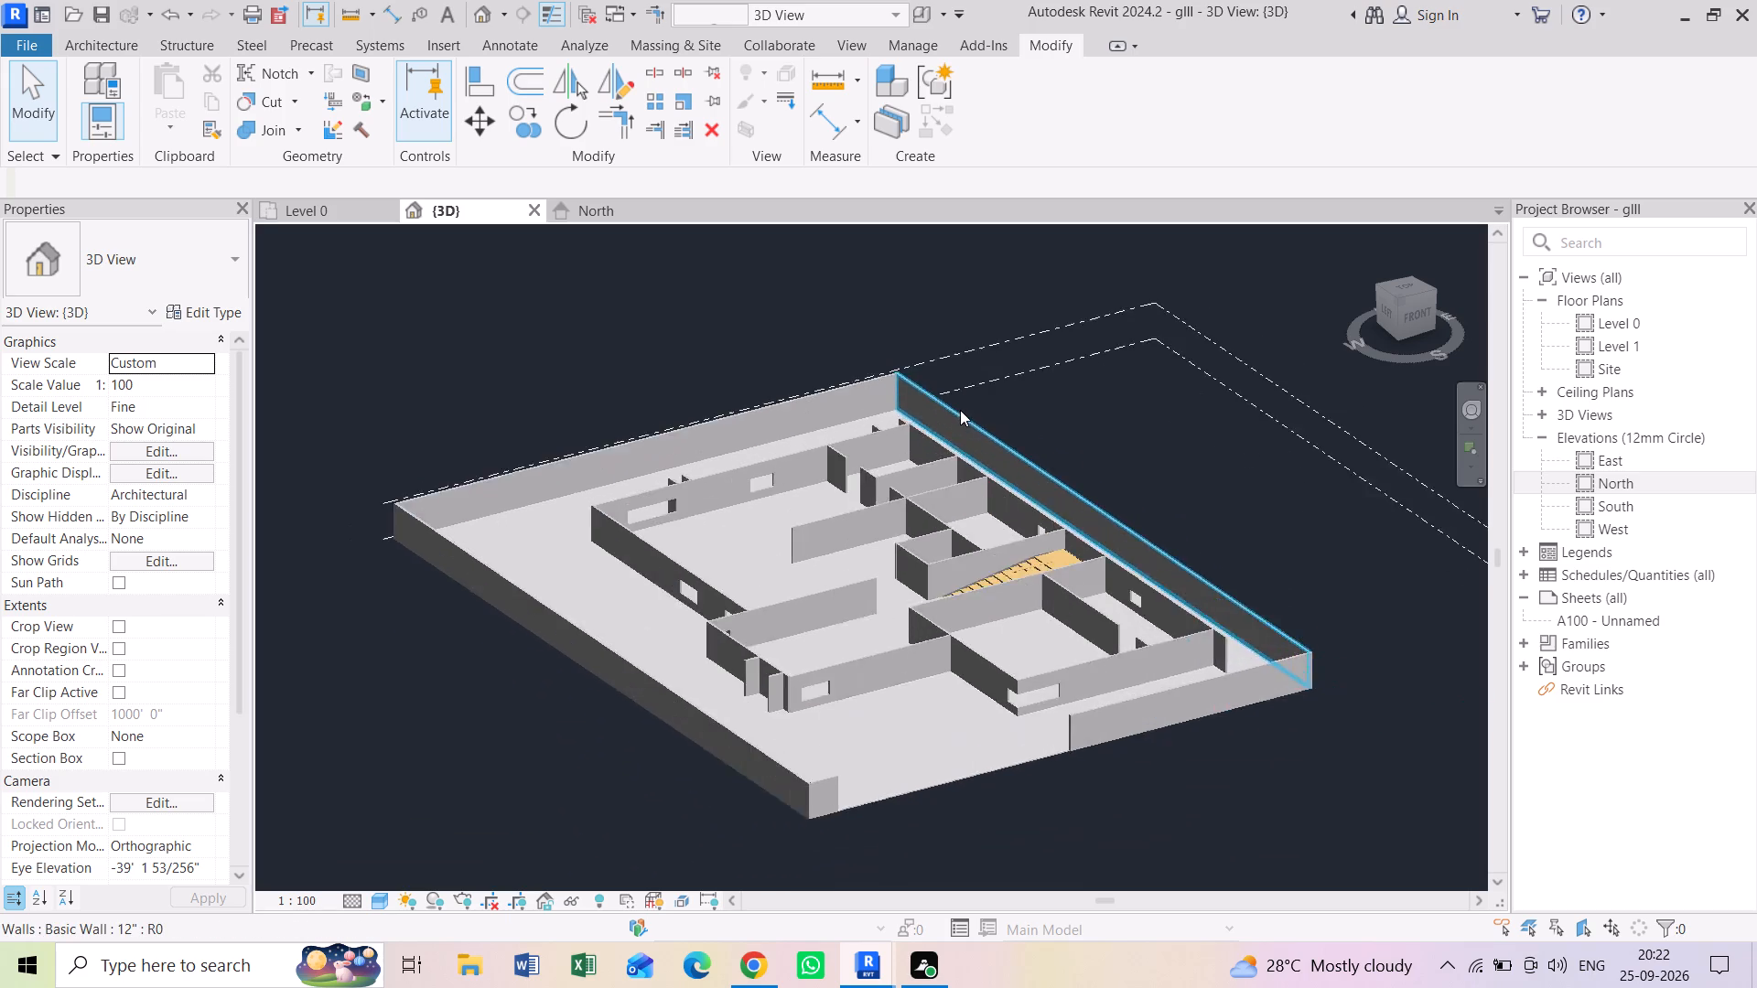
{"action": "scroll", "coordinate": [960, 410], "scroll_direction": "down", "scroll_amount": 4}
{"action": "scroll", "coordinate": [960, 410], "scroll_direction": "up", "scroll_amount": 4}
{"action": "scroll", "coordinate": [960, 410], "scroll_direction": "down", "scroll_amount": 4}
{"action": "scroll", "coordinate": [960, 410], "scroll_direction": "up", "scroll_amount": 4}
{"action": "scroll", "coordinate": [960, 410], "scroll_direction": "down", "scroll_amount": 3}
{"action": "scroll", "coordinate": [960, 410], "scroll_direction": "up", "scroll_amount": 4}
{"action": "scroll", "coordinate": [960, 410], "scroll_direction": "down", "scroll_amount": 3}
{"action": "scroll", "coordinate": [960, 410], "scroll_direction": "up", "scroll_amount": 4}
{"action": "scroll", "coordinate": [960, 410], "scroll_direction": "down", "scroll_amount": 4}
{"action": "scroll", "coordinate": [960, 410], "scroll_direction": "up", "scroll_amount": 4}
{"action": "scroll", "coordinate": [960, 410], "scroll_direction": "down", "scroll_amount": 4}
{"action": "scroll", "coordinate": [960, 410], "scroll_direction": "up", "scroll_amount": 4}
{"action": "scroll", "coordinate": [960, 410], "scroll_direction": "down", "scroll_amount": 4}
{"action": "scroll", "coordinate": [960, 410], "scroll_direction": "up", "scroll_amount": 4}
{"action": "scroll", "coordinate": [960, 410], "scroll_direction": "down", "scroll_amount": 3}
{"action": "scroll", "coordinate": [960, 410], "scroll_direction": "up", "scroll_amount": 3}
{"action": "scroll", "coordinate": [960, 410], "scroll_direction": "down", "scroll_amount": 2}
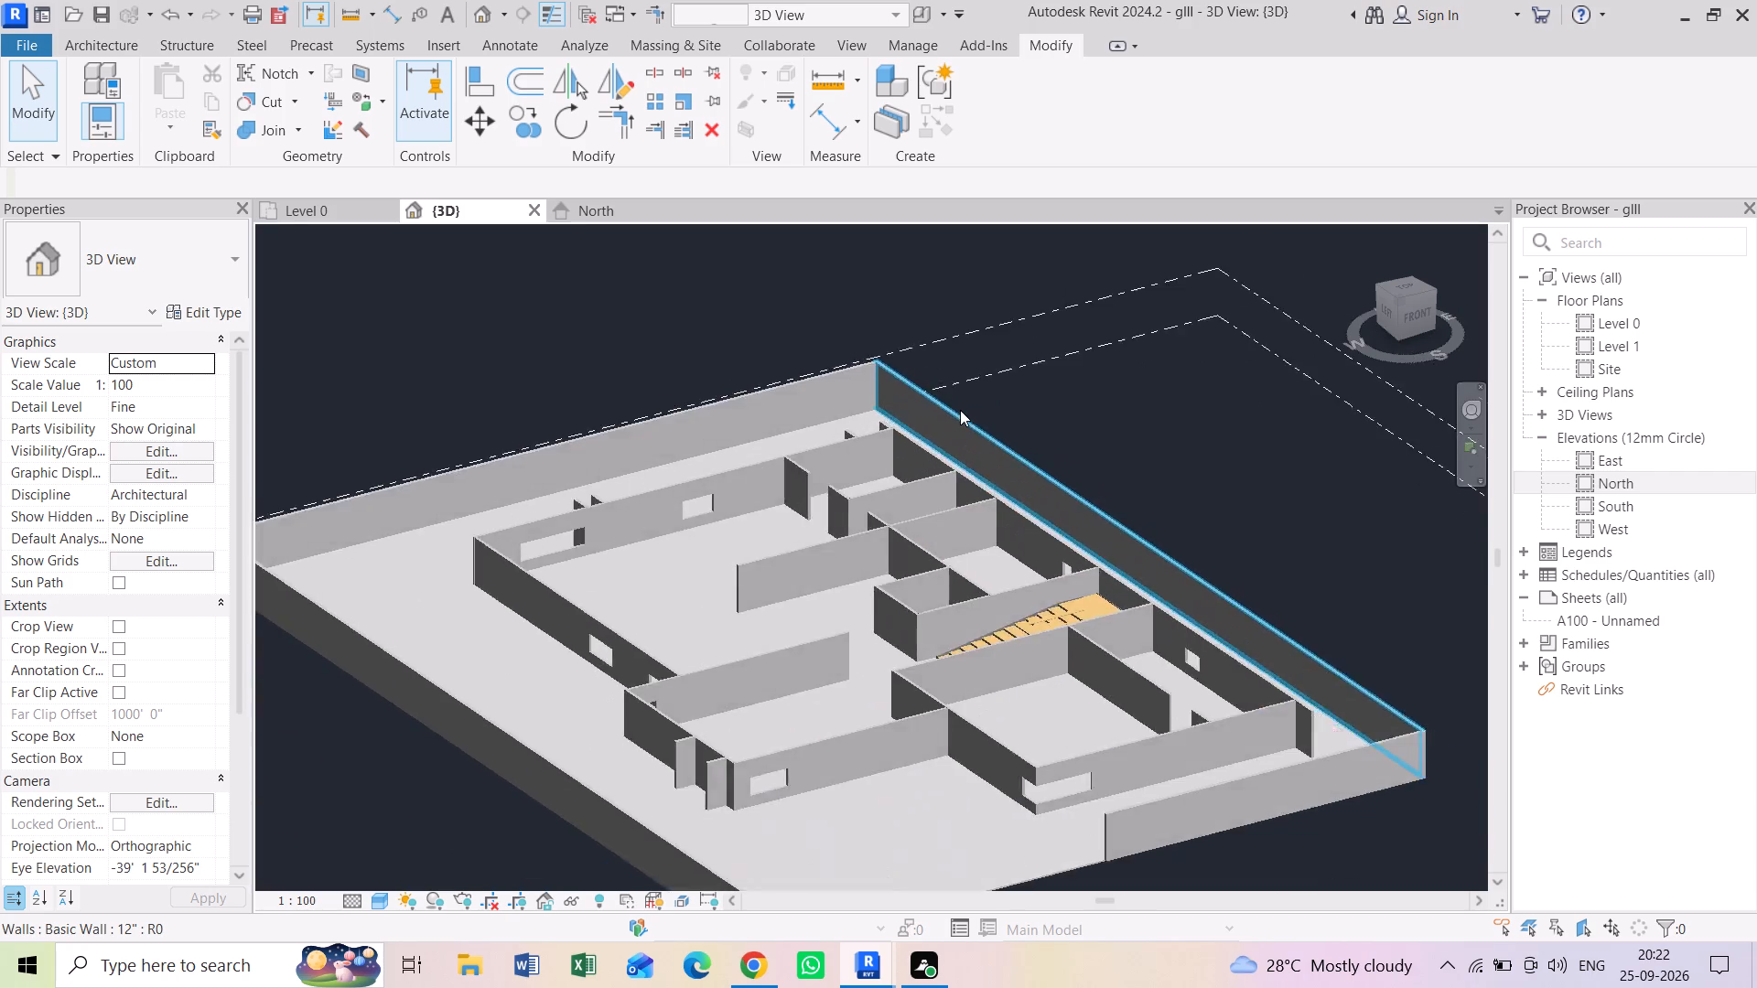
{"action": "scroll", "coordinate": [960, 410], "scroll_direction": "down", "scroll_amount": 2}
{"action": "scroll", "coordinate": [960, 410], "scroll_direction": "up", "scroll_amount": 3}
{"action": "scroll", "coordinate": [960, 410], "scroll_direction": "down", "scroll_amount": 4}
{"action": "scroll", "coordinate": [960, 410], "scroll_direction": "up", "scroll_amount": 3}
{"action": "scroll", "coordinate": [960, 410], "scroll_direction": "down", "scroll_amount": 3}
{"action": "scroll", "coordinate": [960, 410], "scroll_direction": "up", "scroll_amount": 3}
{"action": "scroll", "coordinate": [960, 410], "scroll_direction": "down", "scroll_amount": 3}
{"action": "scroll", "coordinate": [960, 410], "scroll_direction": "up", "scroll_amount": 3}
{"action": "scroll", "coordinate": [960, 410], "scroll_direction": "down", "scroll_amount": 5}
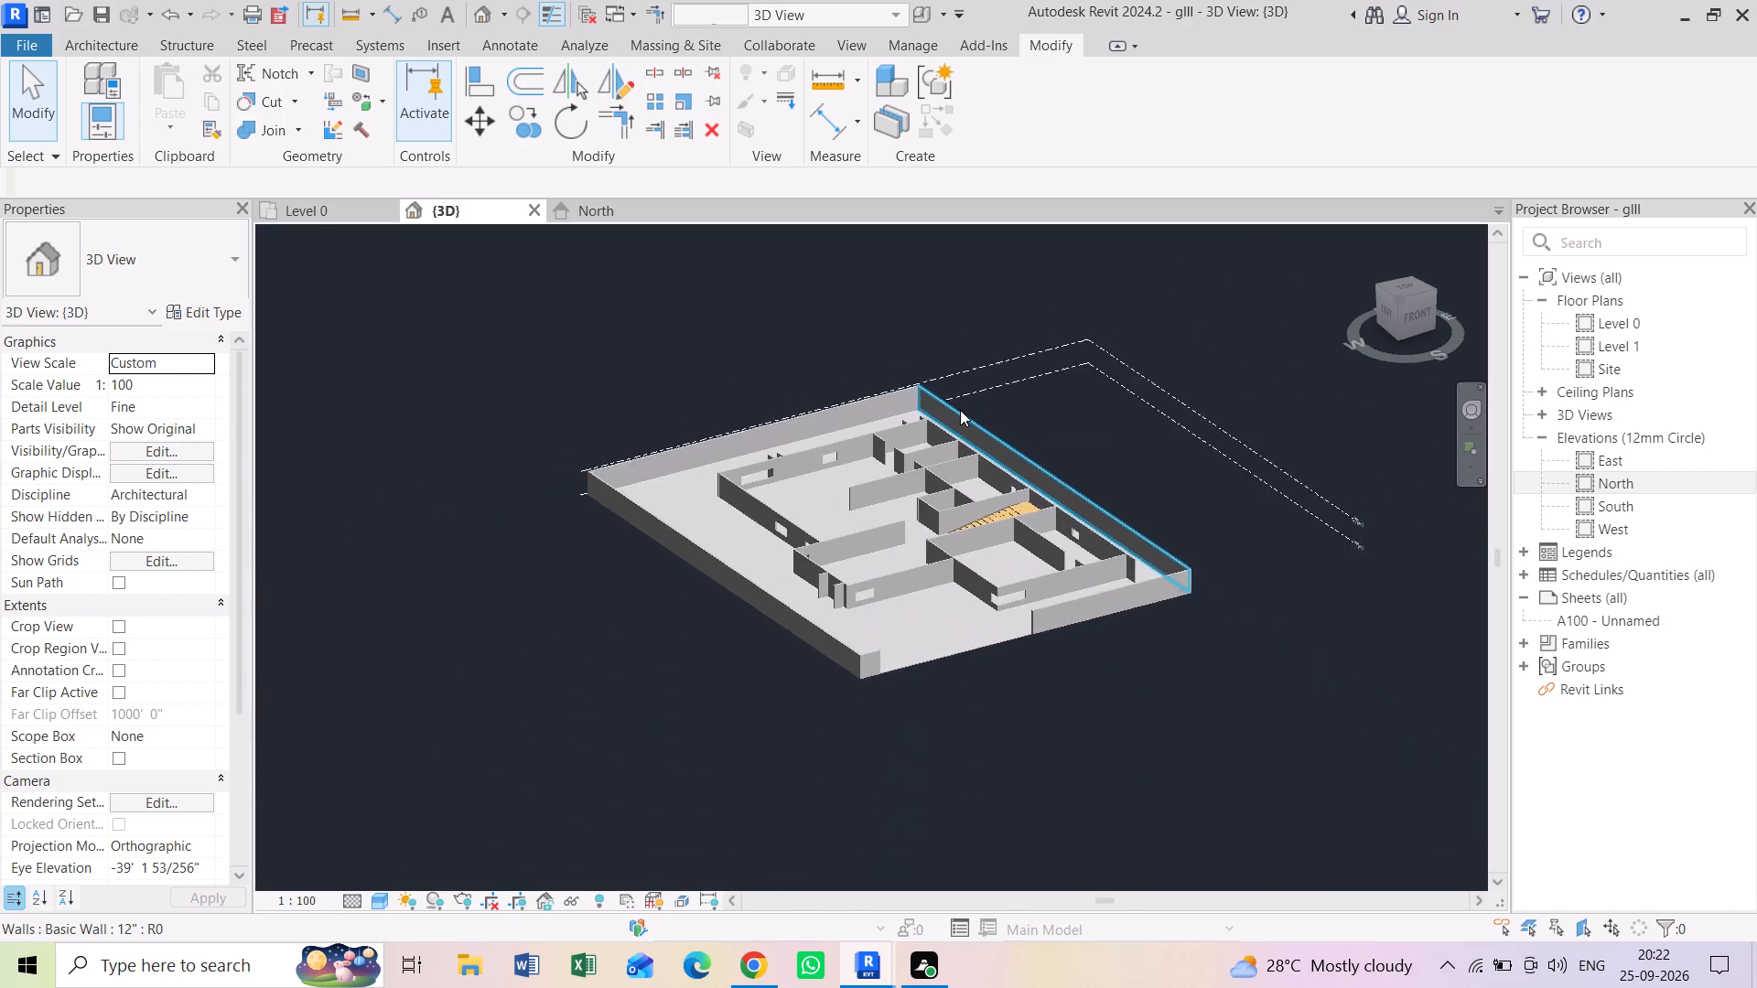
Select the Level 0 and Level 1 datums together and examine how far they extend past the long side boundary wall.
{"action": "scroll", "coordinate": [960, 410], "scroll_direction": "up", "scroll_amount": 5}
{"action": "middle_click_drag", "start_coordinate": [1004, 395], "coordinate": [728, 545]}
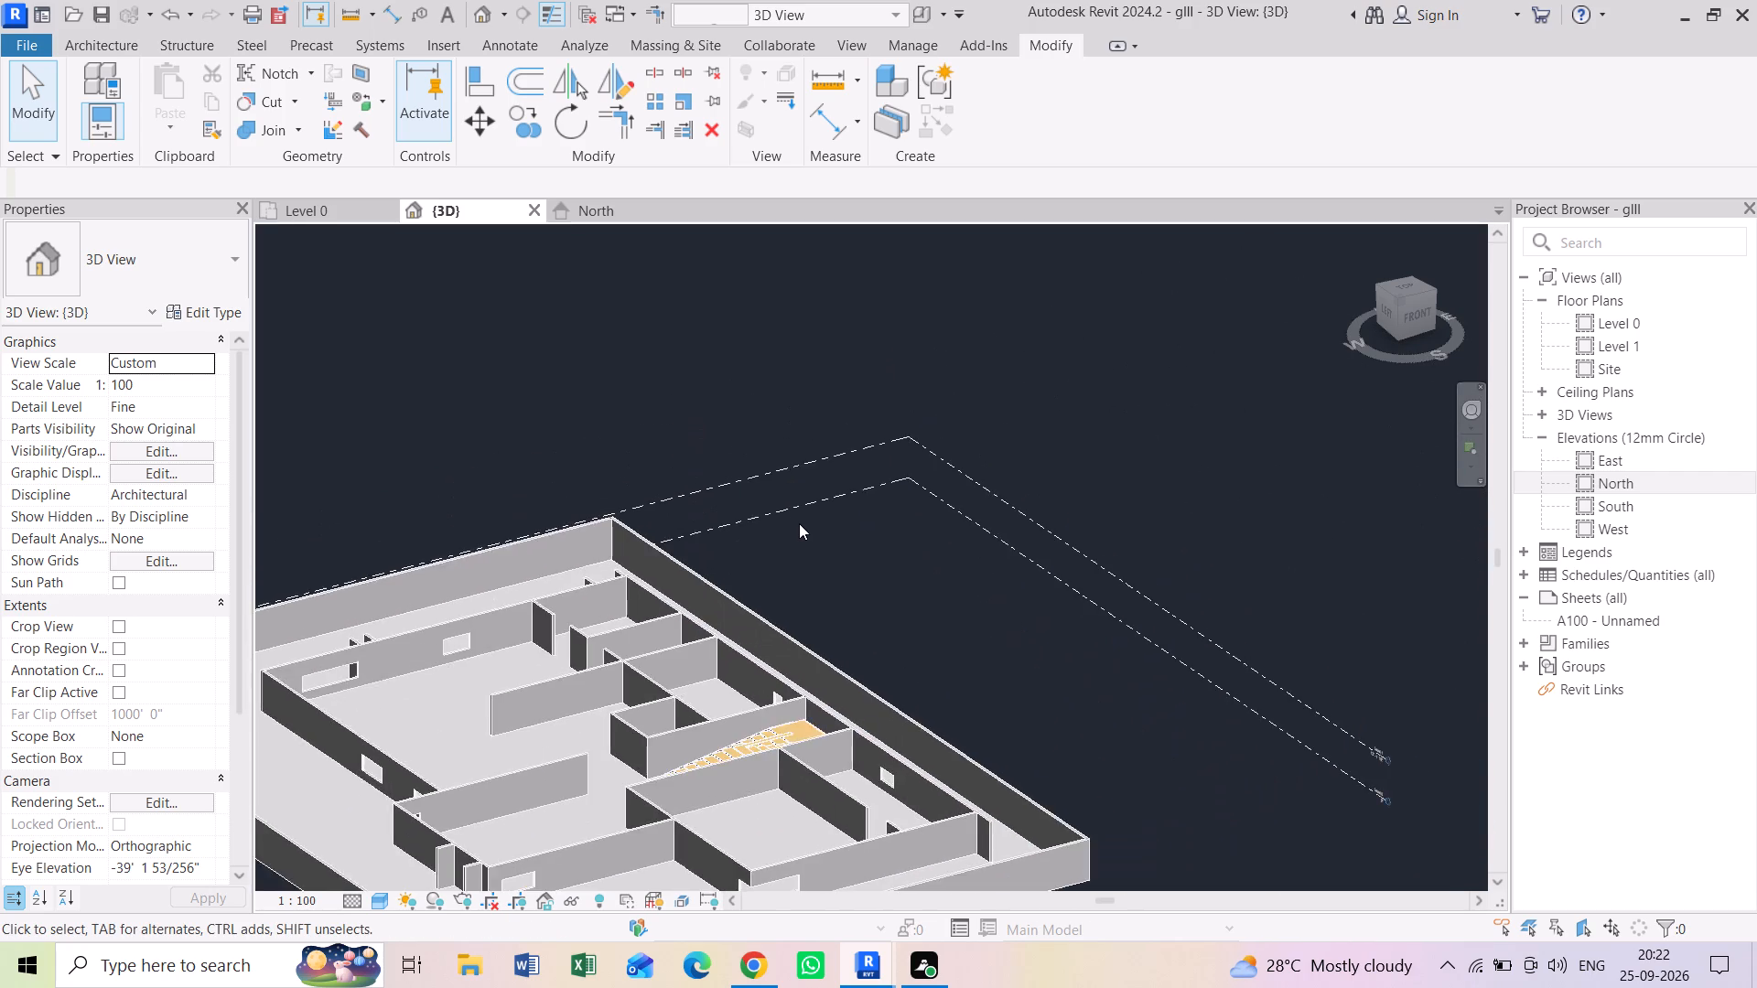
{"action": "scroll", "coordinate": [799, 523], "scroll_direction": "up", "scroll_amount": 2}
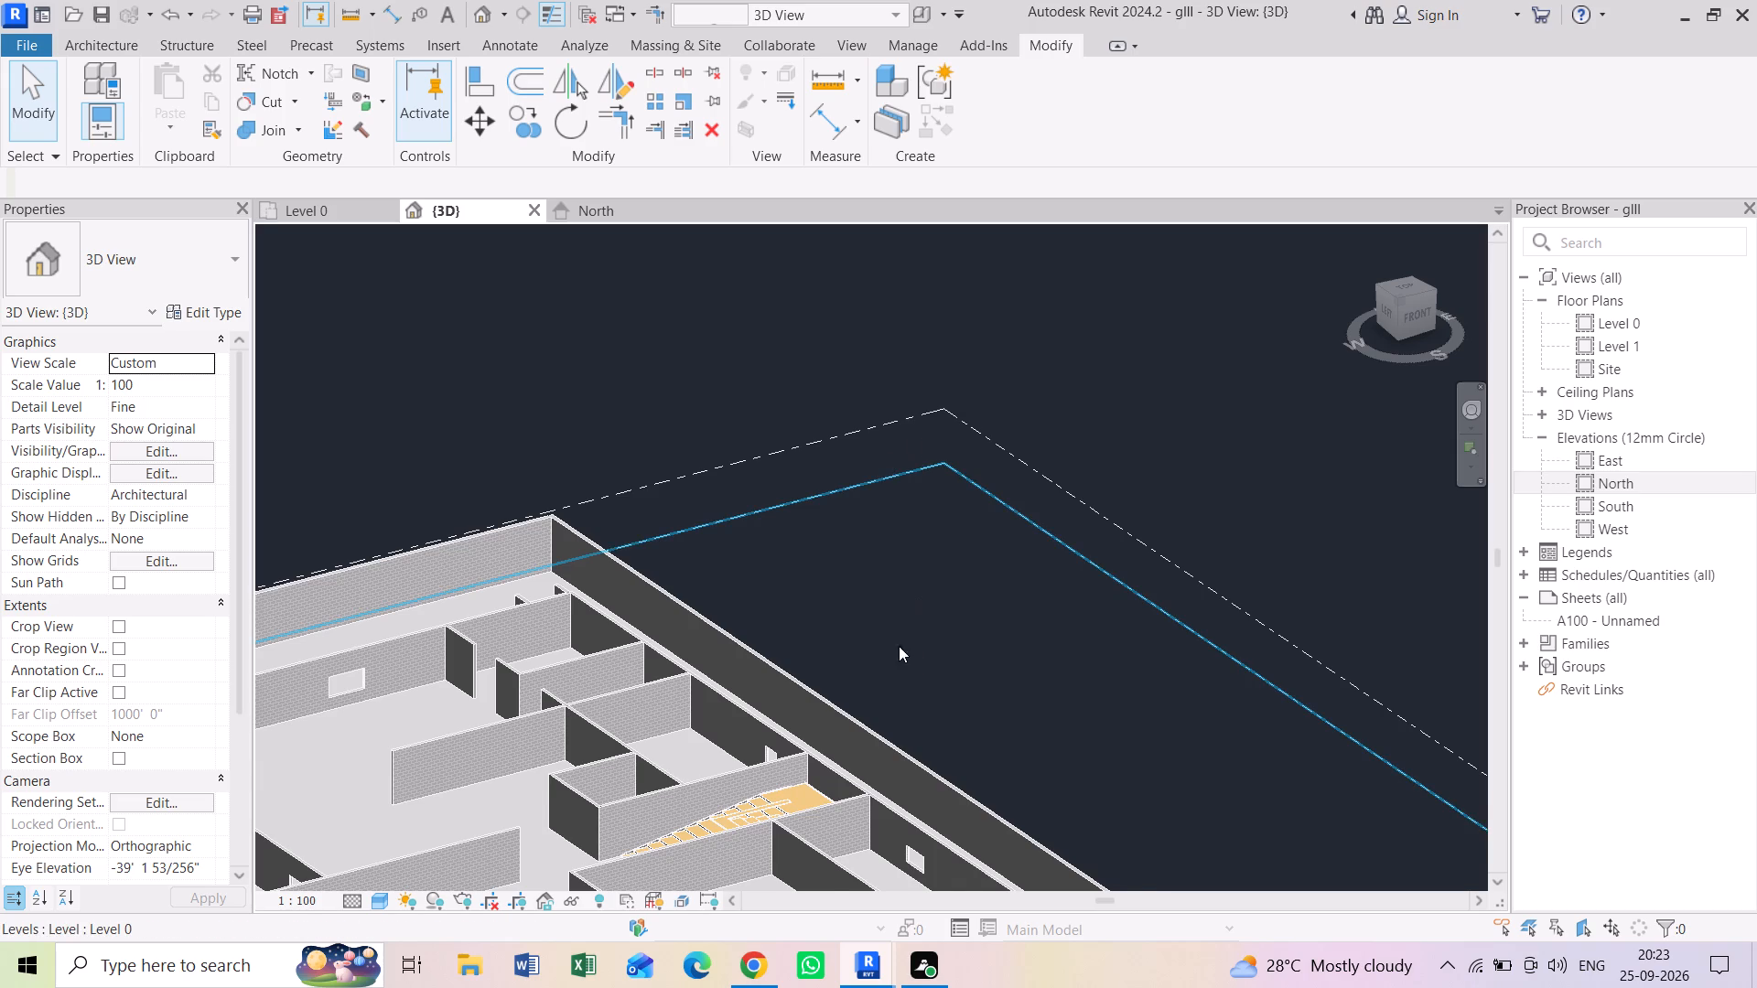
{"action": "middle_click_drag", "start_coordinate": [899, 646], "coordinate": [901, 621]}
{"action": "scroll", "coordinate": [930, 466], "scroll_direction": "up", "scroll_amount": 5}
{"action": "scroll", "coordinate": [934, 467], "scroll_direction": "down", "scroll_amount": 5}
{"action": "middle_click_drag", "start_coordinate": [957, 451], "coordinate": [959, 496]}
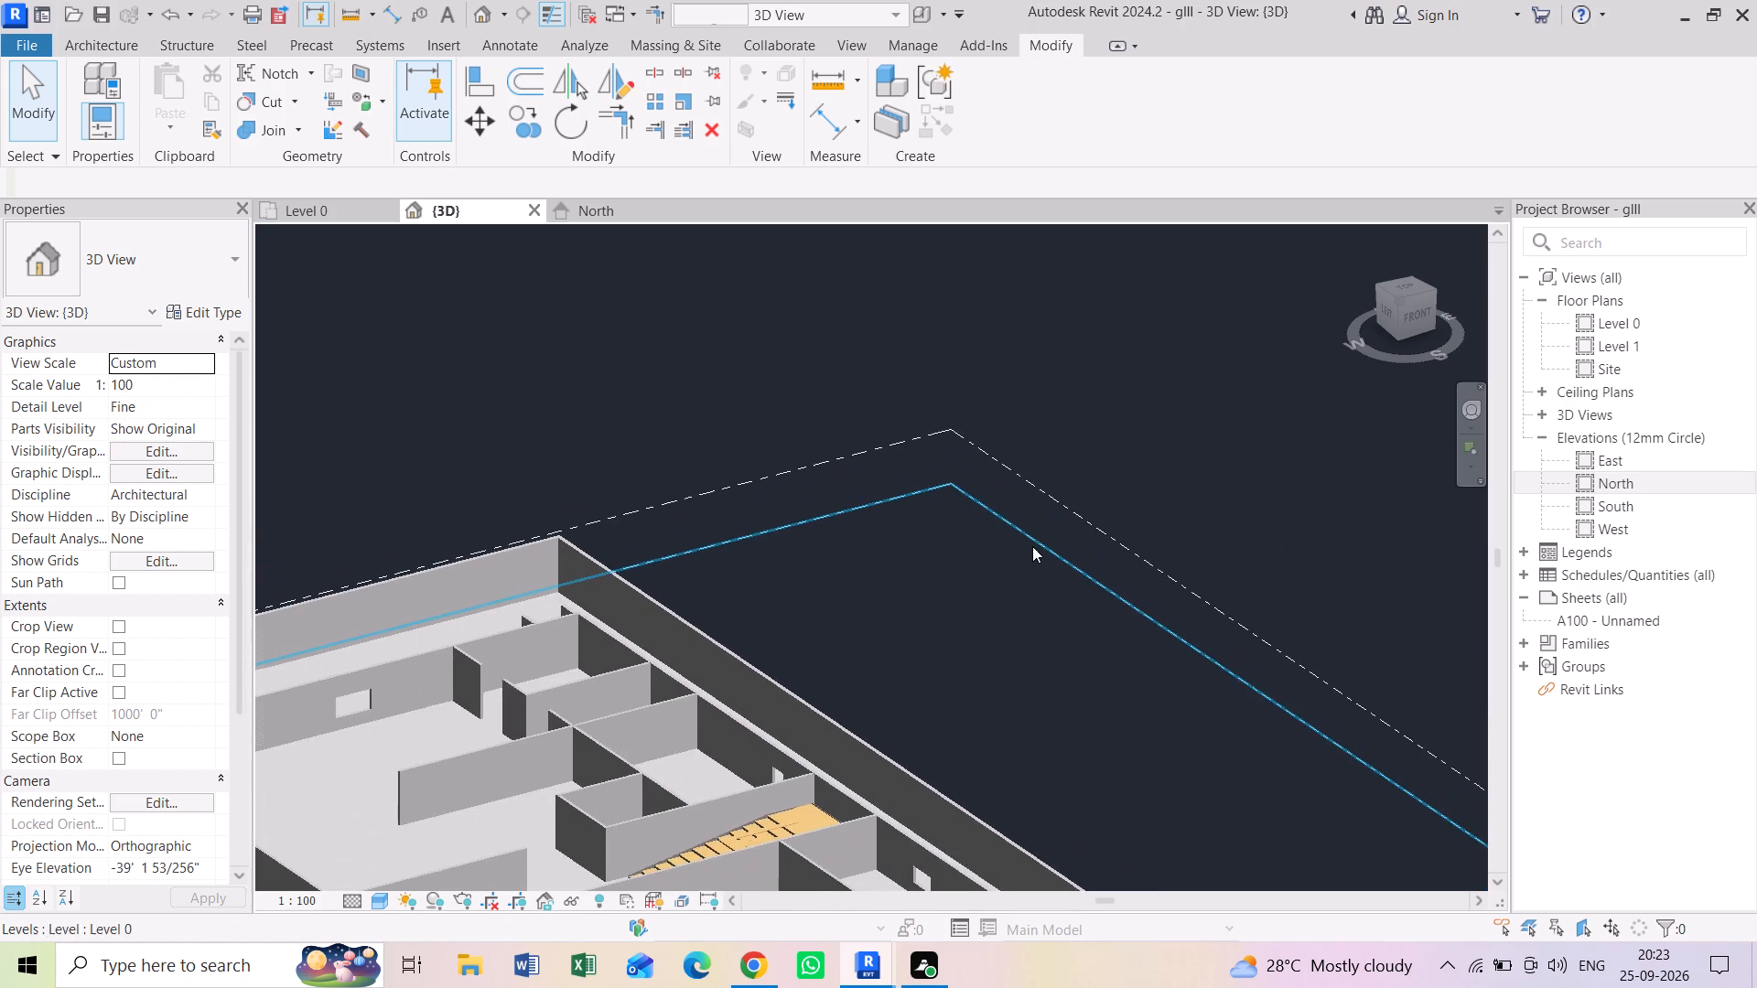
{"action": "left_click_drag", "start_coordinate": [1070, 632], "coordinate": [865, 380]}
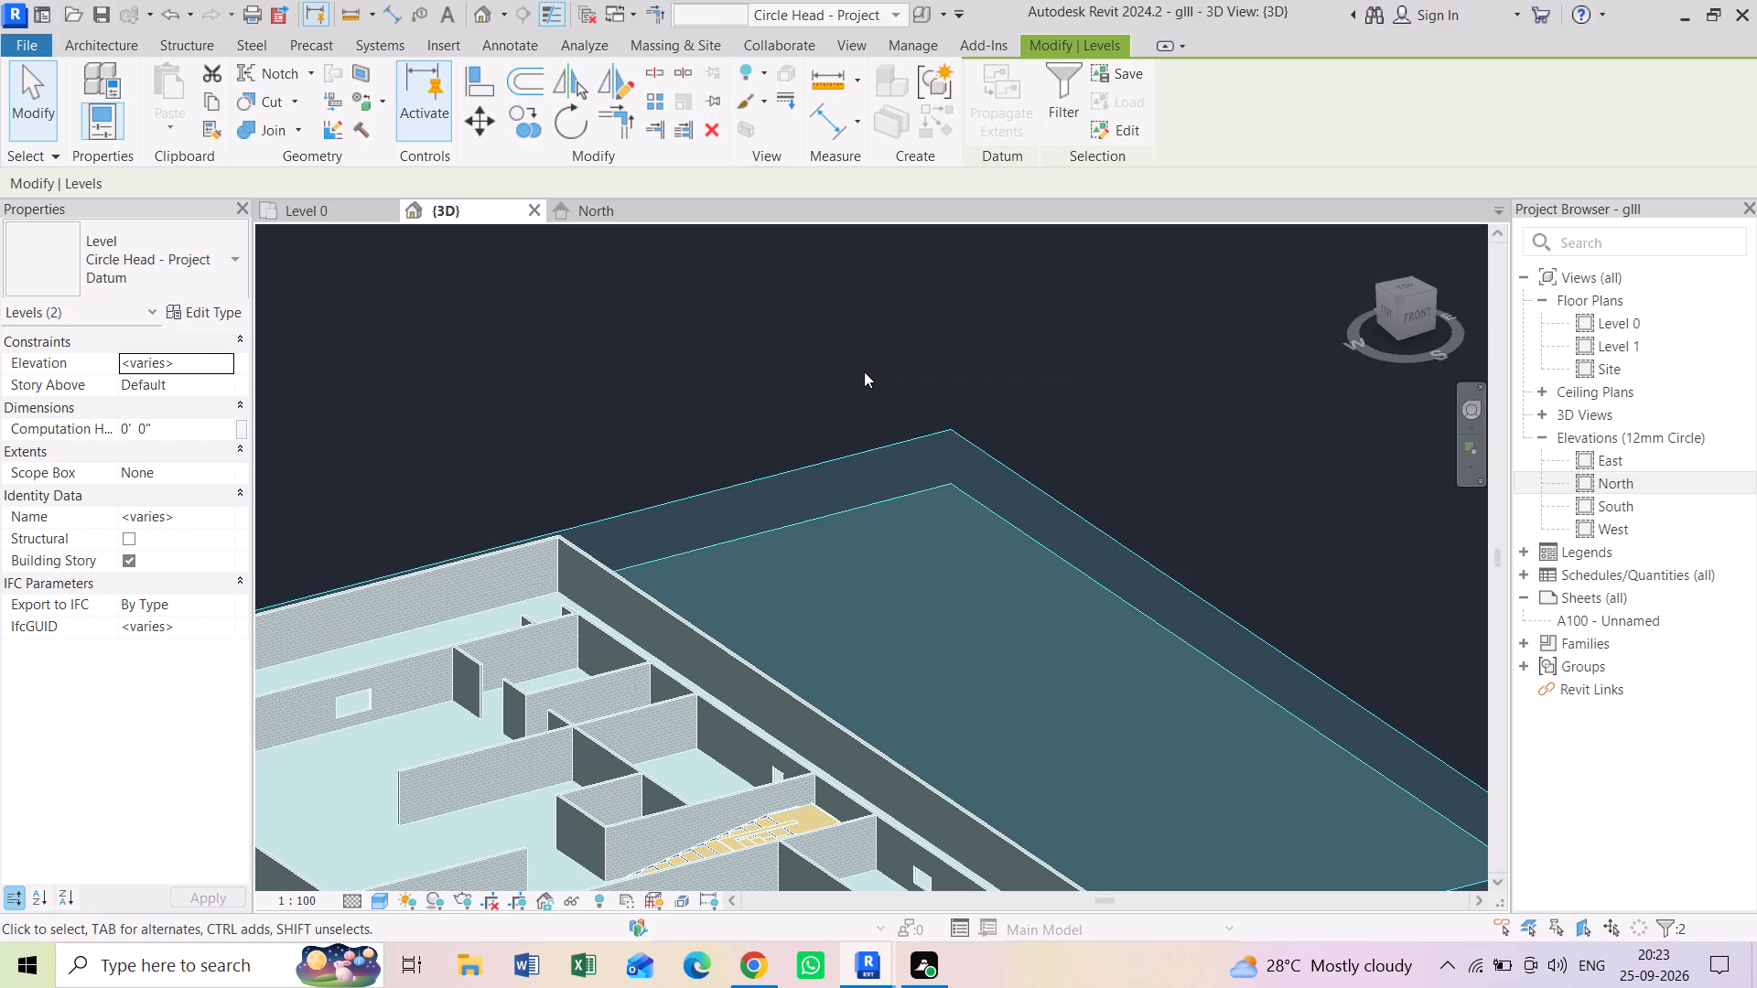
{"action": "scroll", "coordinate": [864, 370], "scroll_direction": "down", "scroll_amount": 2}
{"action": "key", "text": "Escape"}
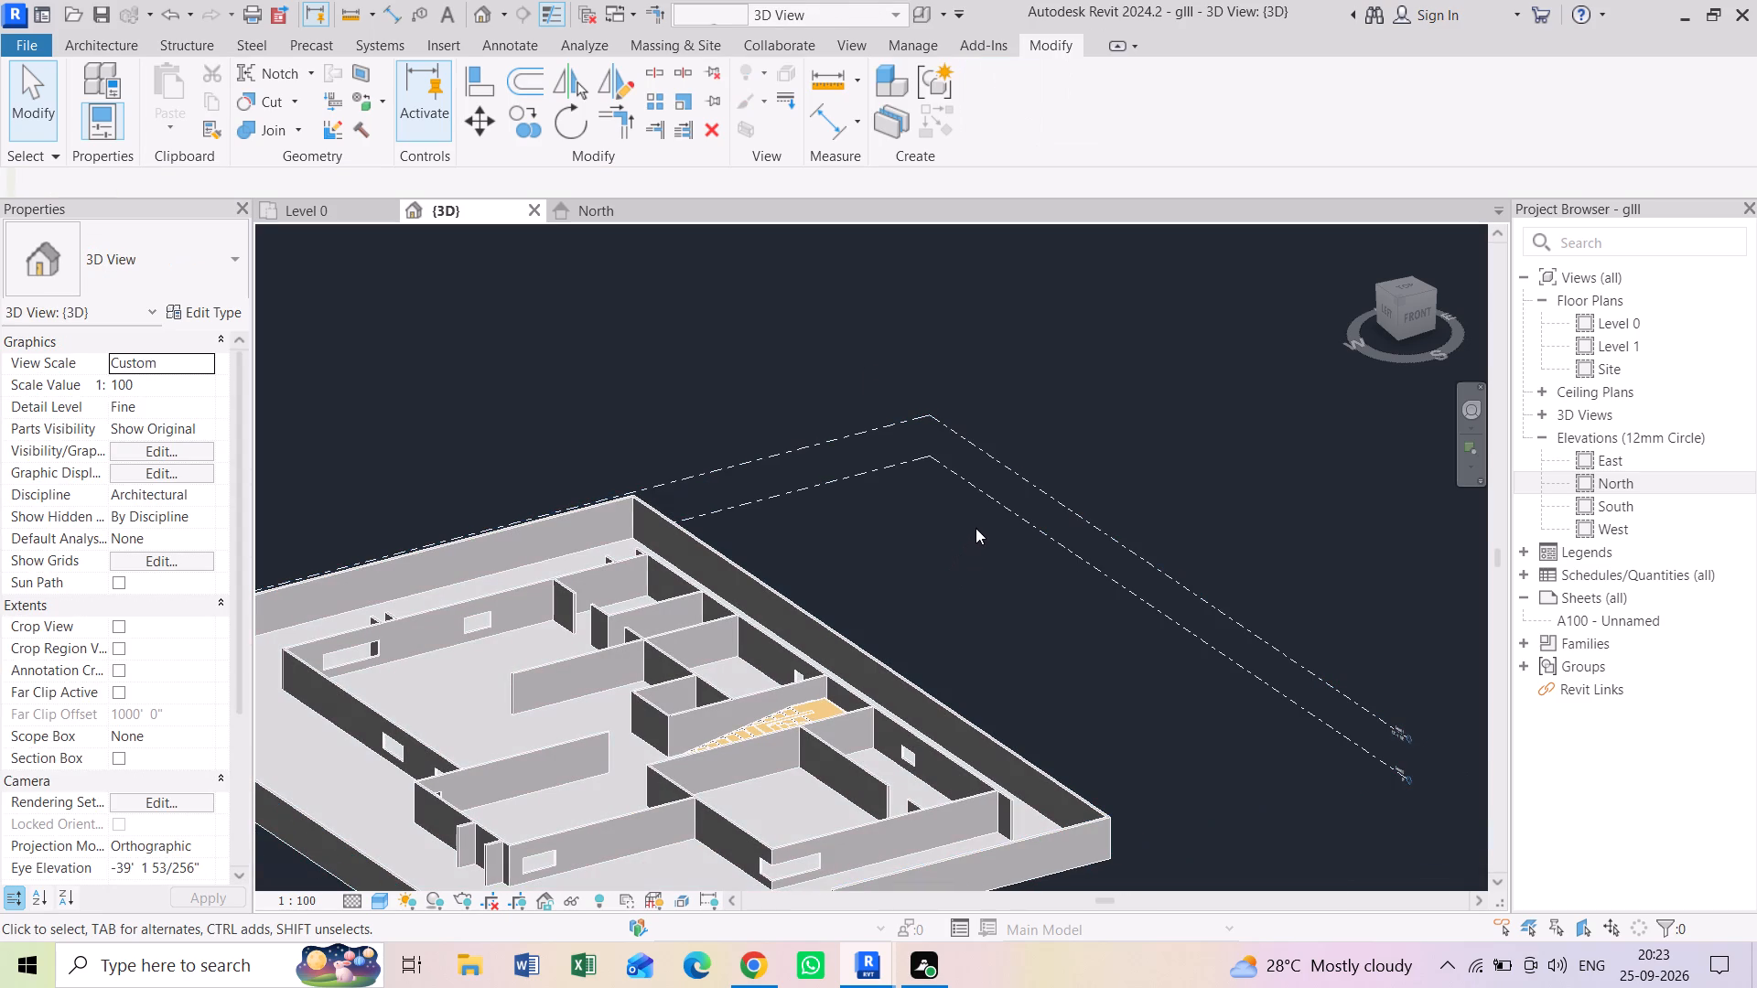
{"action": "middle_click_drag", "start_coordinate": [1010, 598], "coordinate": [1008, 599]}
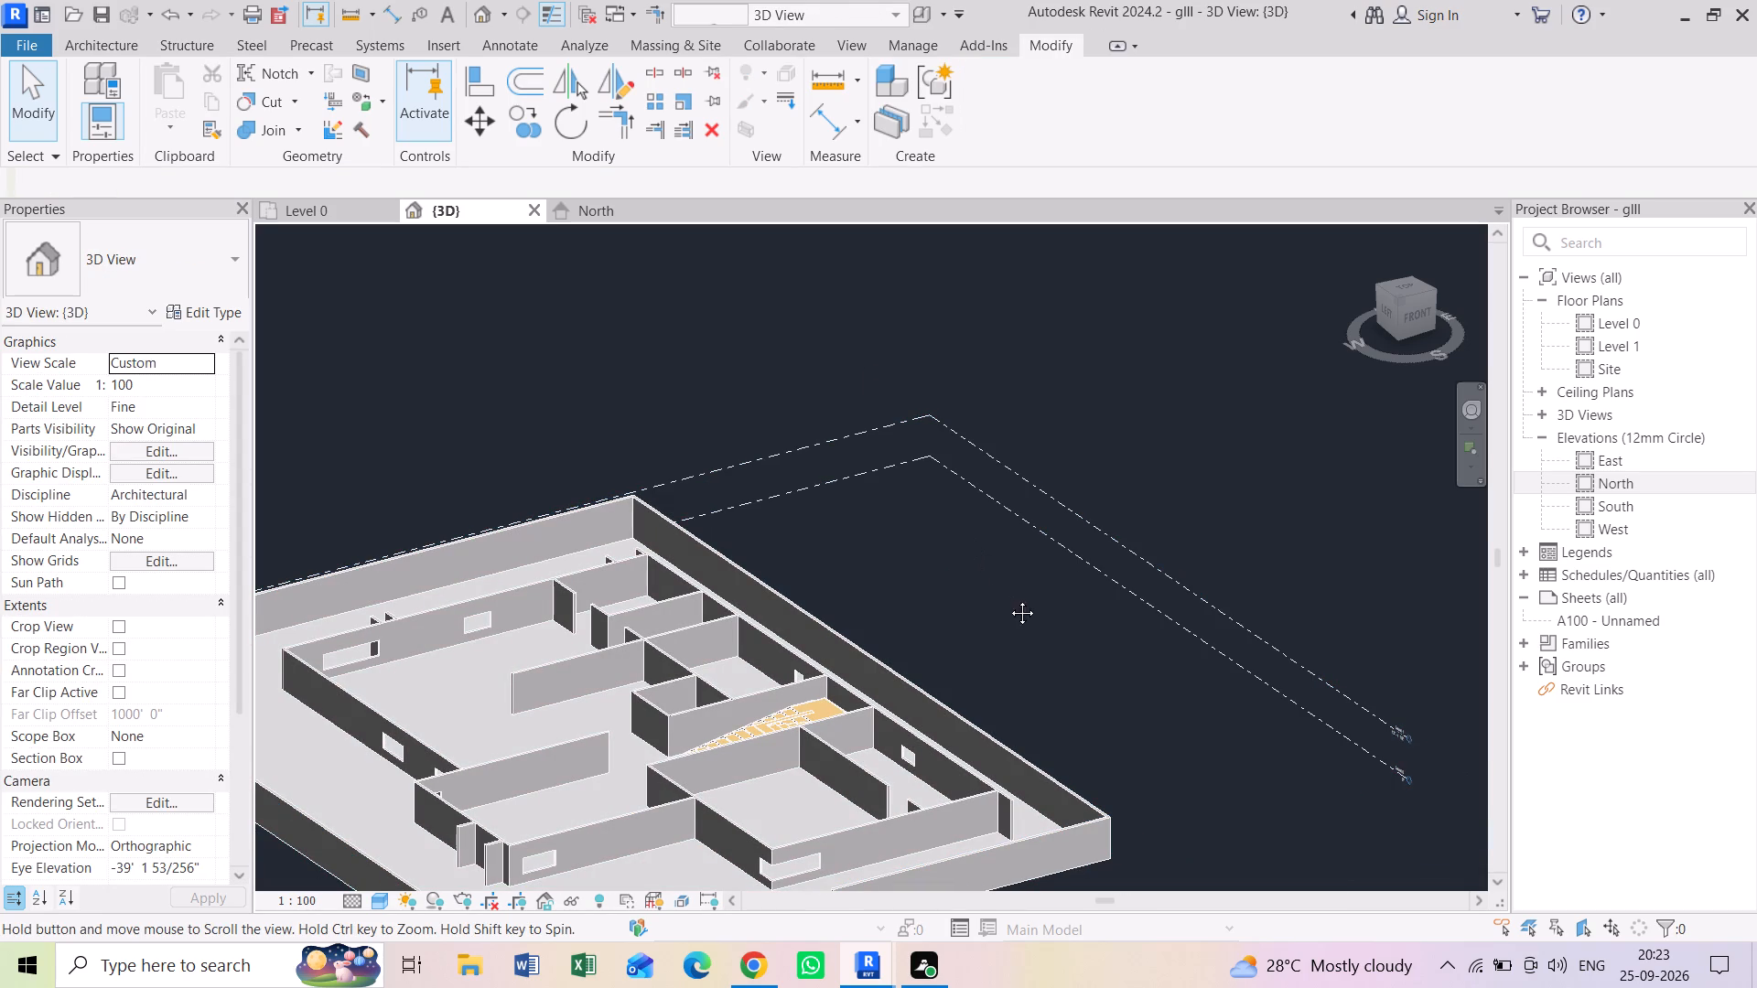
{"action": "middle_click_drag", "start_coordinate": [1008, 599], "coordinate": [832, 449]}
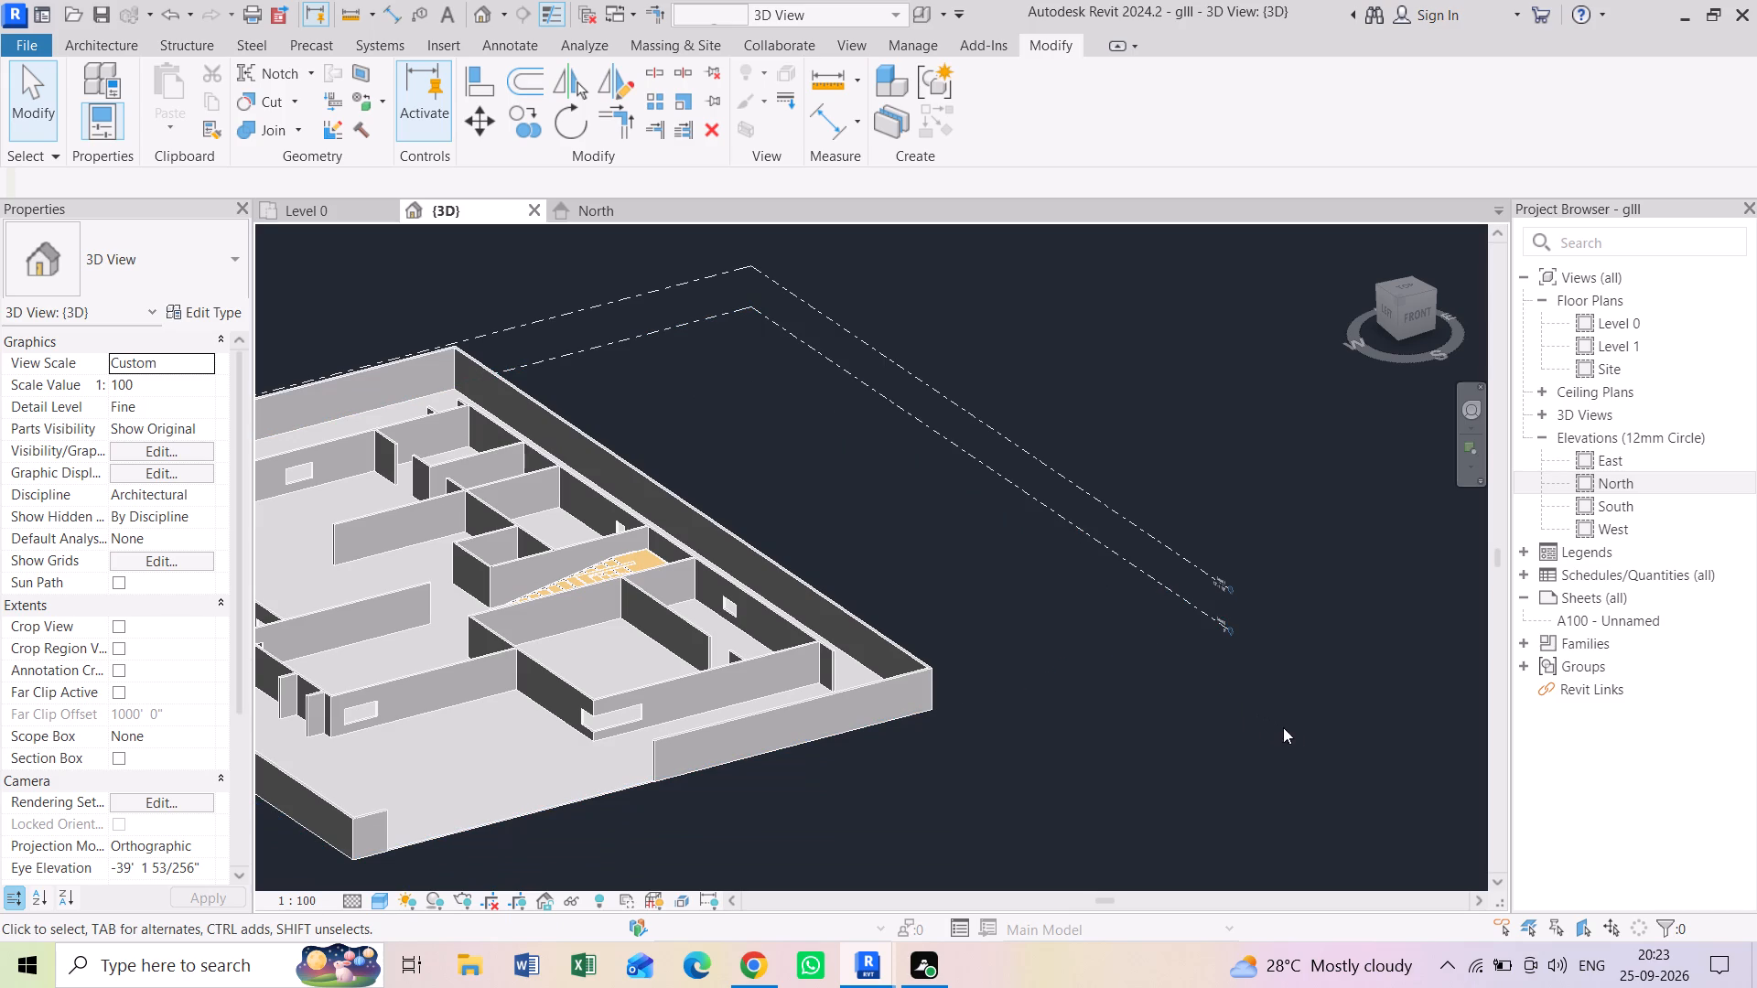
{"action": "left_click_drag", "start_coordinate": [1290, 732], "coordinate": [1160, 473]}
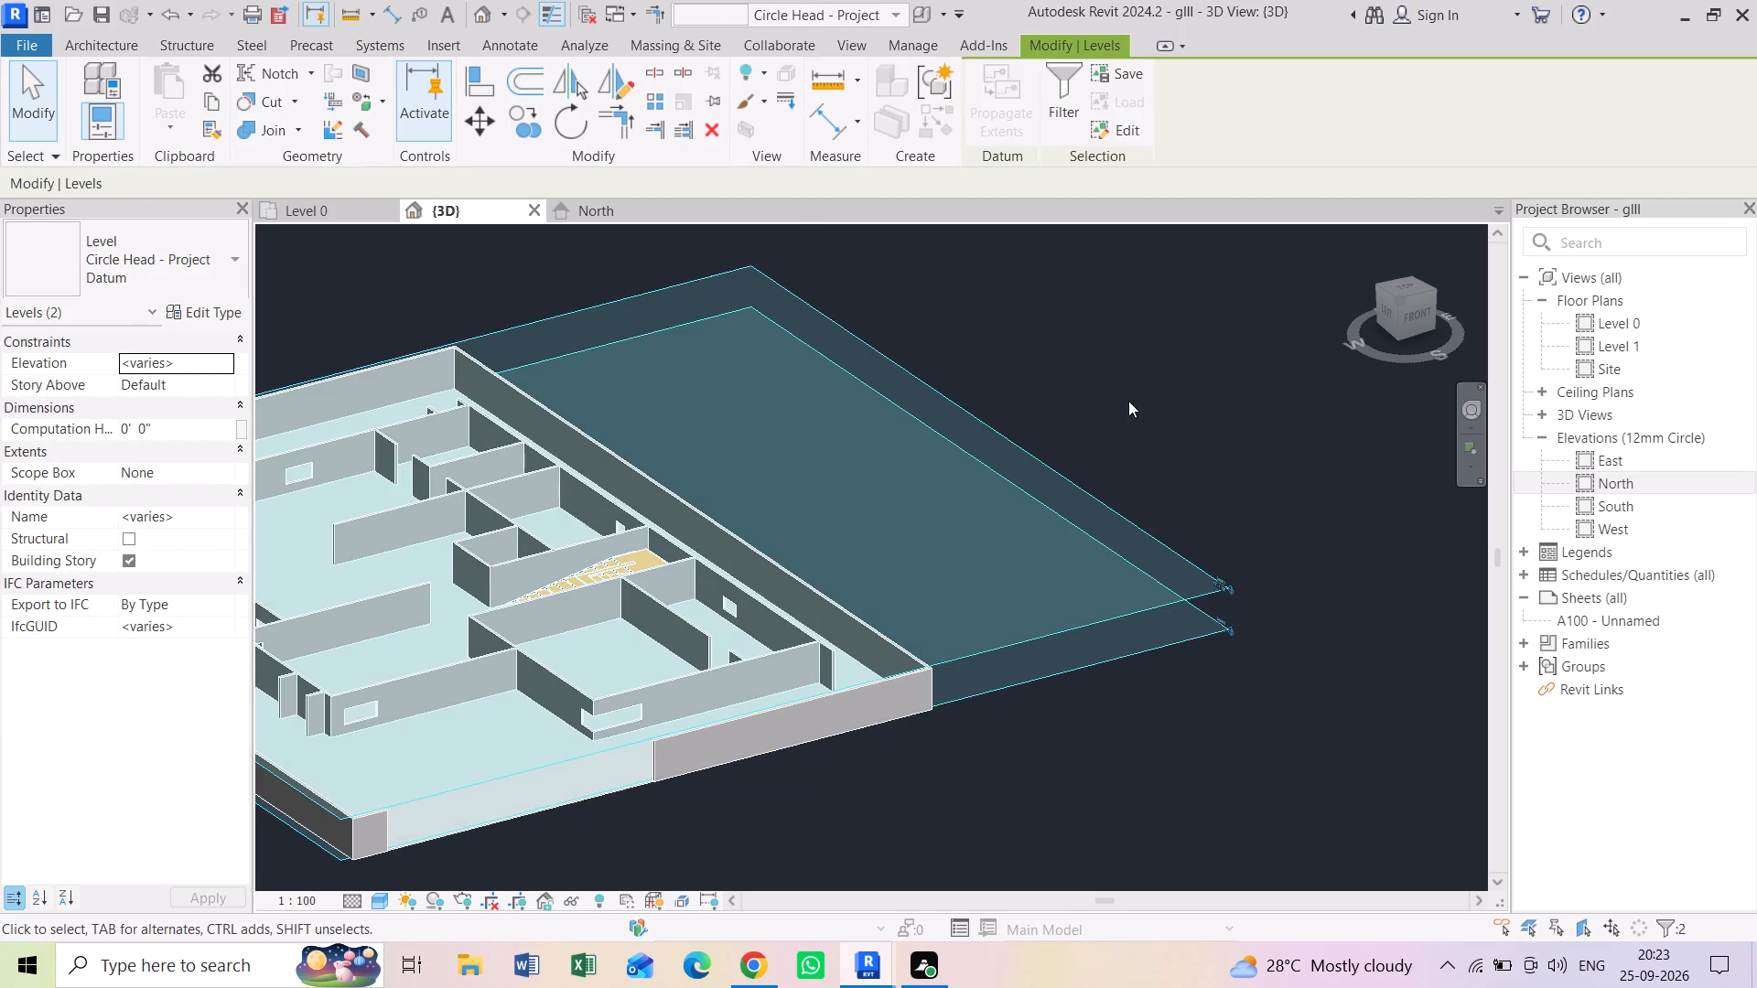
{"action": "left_click", "coordinate": [1110, 382]}
Inspect the two level datums around their far corner beyond the boundary walls, and clear the selection.
{"action": "middle_click_drag", "start_coordinate": [752, 585], "coordinate": [1060, 400]}
{"action": "scroll", "coordinate": [656, 521], "scroll_direction": "up", "scroll_amount": 6}
{"action": "scroll", "coordinate": [656, 521], "scroll_direction": "down", "scroll_amount": 5}
{"action": "middle_click_drag", "start_coordinate": [683, 423], "coordinate": [708, 577]}
{"action": "scroll", "coordinate": [647, 410], "scroll_direction": "up", "scroll_amount": 6}
{"action": "scroll", "coordinate": [646, 409], "scroll_direction": "down", "scroll_amount": 5}
{"action": "middle_click_drag", "start_coordinate": [629, 390], "coordinate": [681, 611]}
{"action": "middle_click_drag", "start_coordinate": [1062, 526], "coordinate": [651, 645]}
{"action": "left_click_drag", "start_coordinate": [858, 683], "coordinate": [722, 384]}
{"action": "left_click", "coordinate": [722, 384]}
{"action": "scroll", "coordinate": [722, 384], "scroll_direction": "down", "scroll_amount": 4}
{"action": "scroll", "coordinate": [786, 449], "scroll_direction": "up", "scroll_amount": 4}
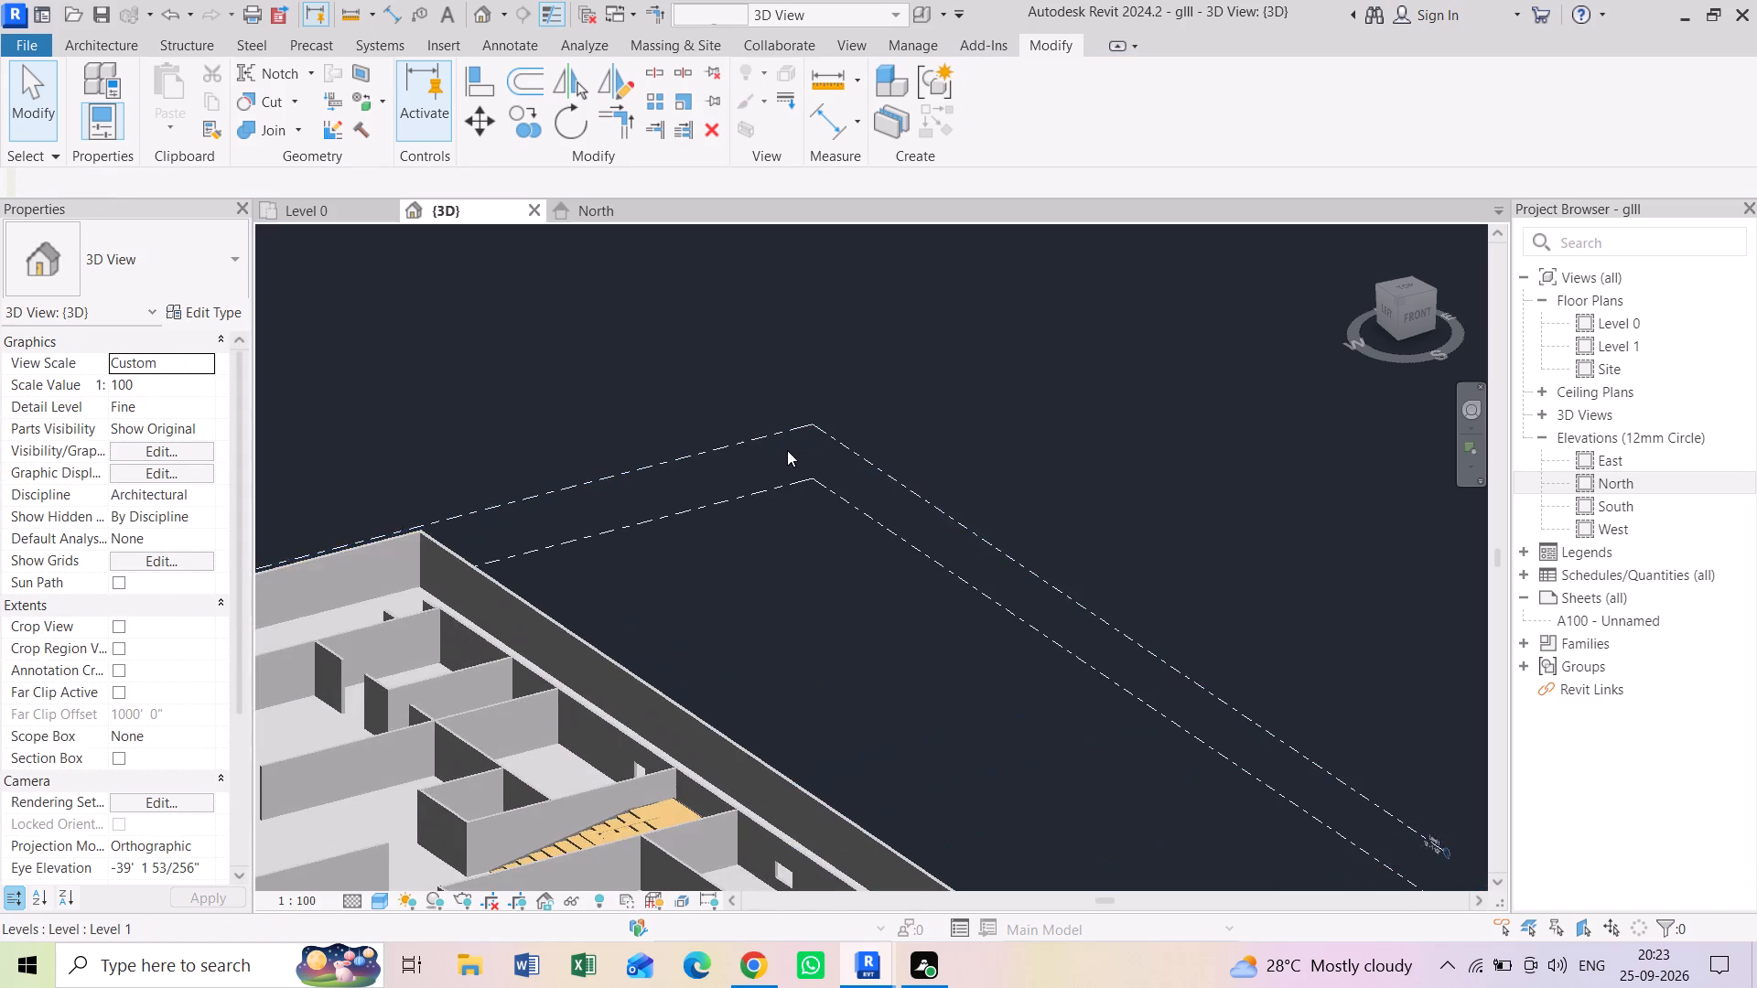
{"action": "scroll", "coordinate": [800, 446], "scroll_direction": "down", "scroll_amount": 4}
{"action": "scroll", "coordinate": [788, 500], "scroll_direction": "up", "scroll_amount": 5}
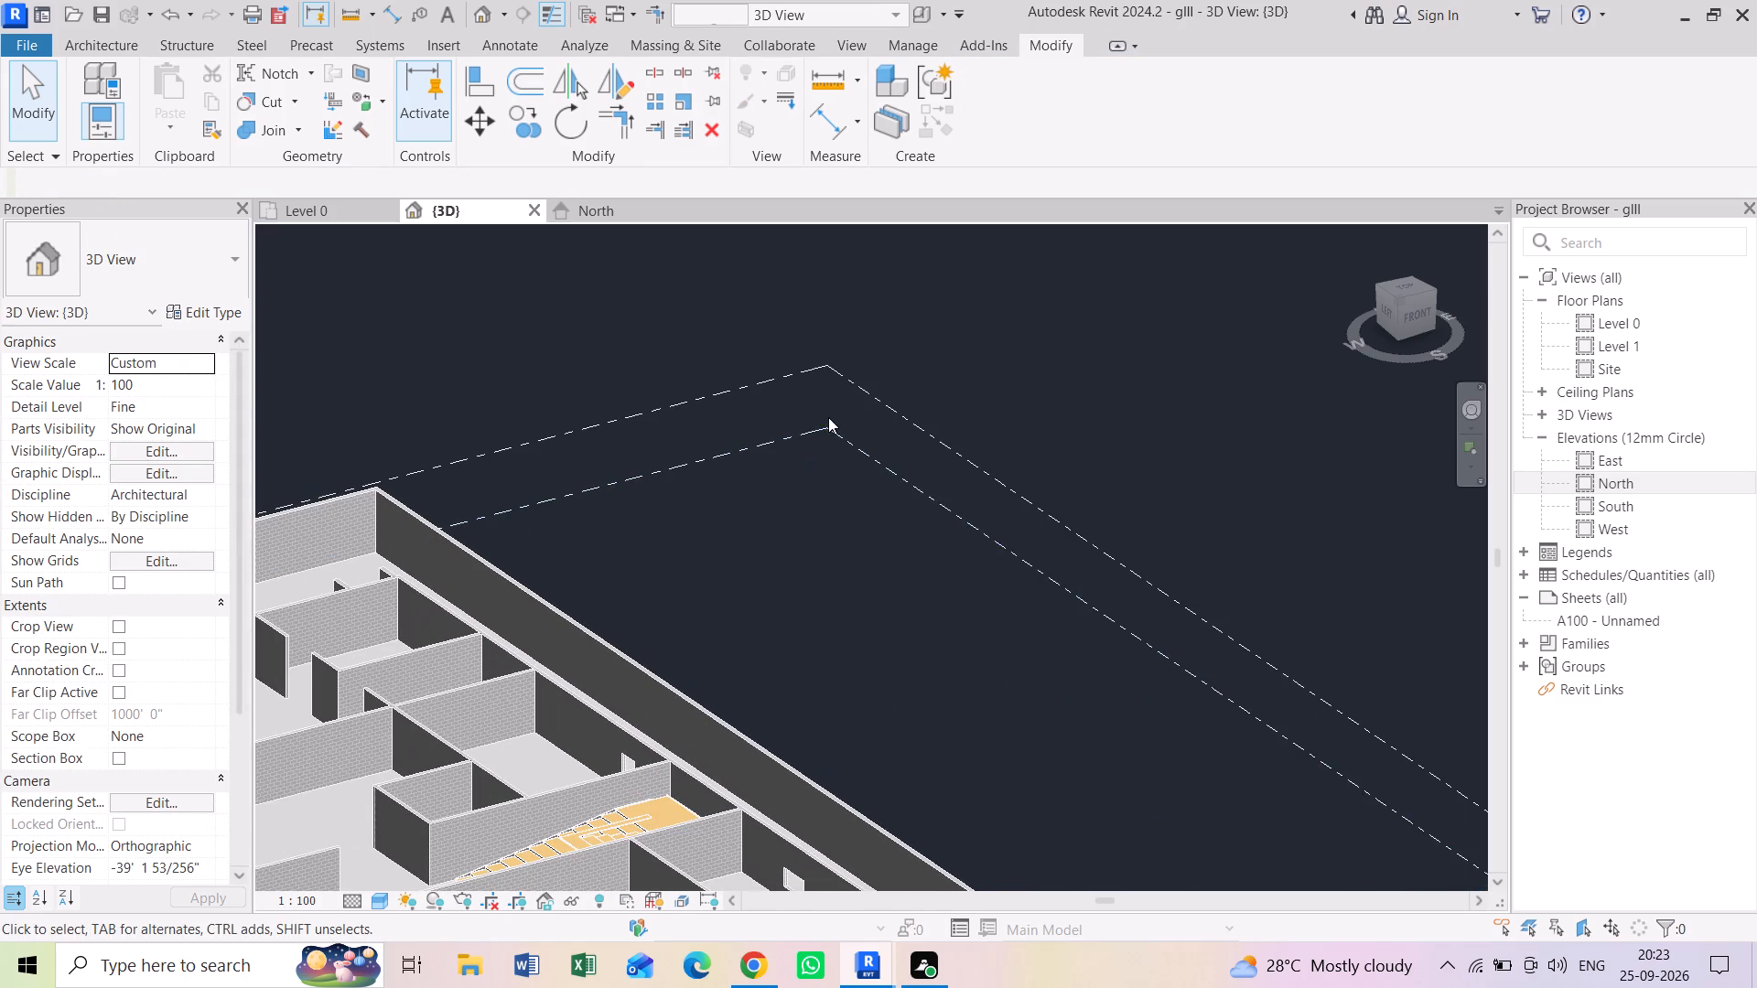
{"action": "left_click", "coordinate": [828, 428]}
{"action": "scroll", "coordinate": [828, 428], "scroll_direction": "down", "scroll_amount": 3}
{"action": "left_click", "coordinate": [915, 321]}
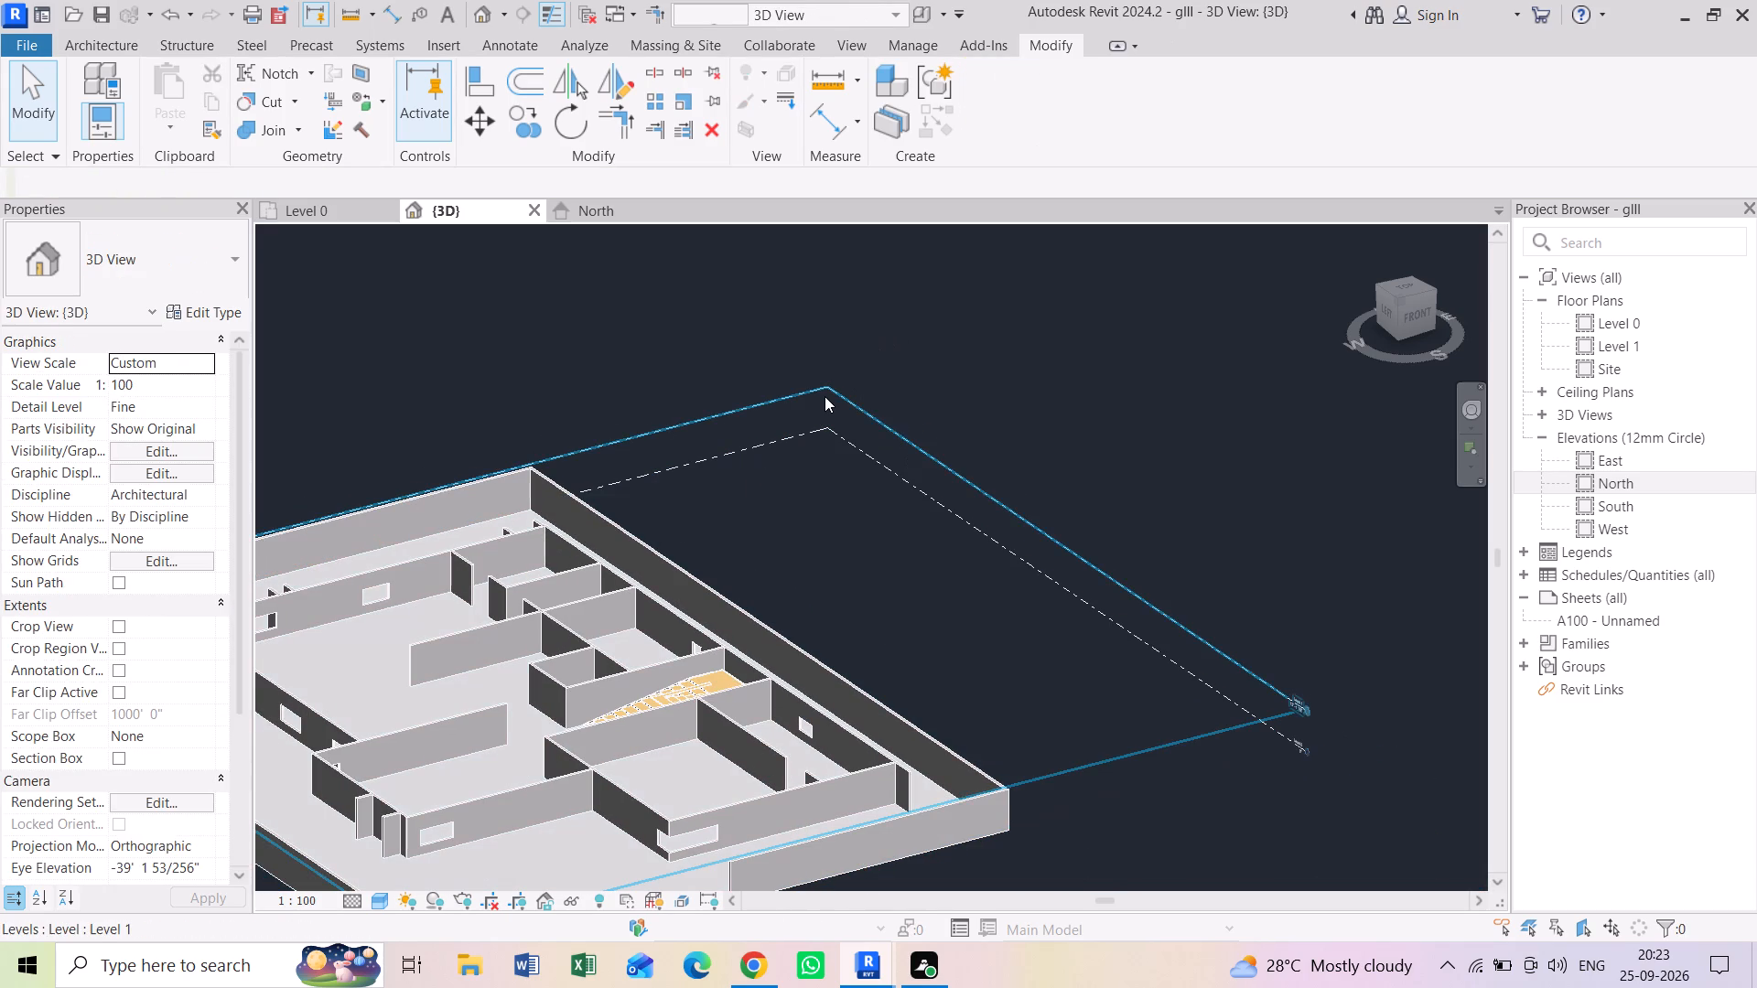
Select the Level 1 datum and the 12" front boundary wall in turn to examine their extents and properties.
{"action": "left_click", "coordinate": [825, 396]}
{"action": "scroll", "coordinate": [825, 396], "scroll_direction": "down", "scroll_amount": 3}
{"action": "scroll", "coordinate": [705, 539], "scroll_direction": "up", "scroll_amount": 4}
{"action": "scroll", "coordinate": [705, 539], "scroll_direction": "down", "scroll_amount": 3}
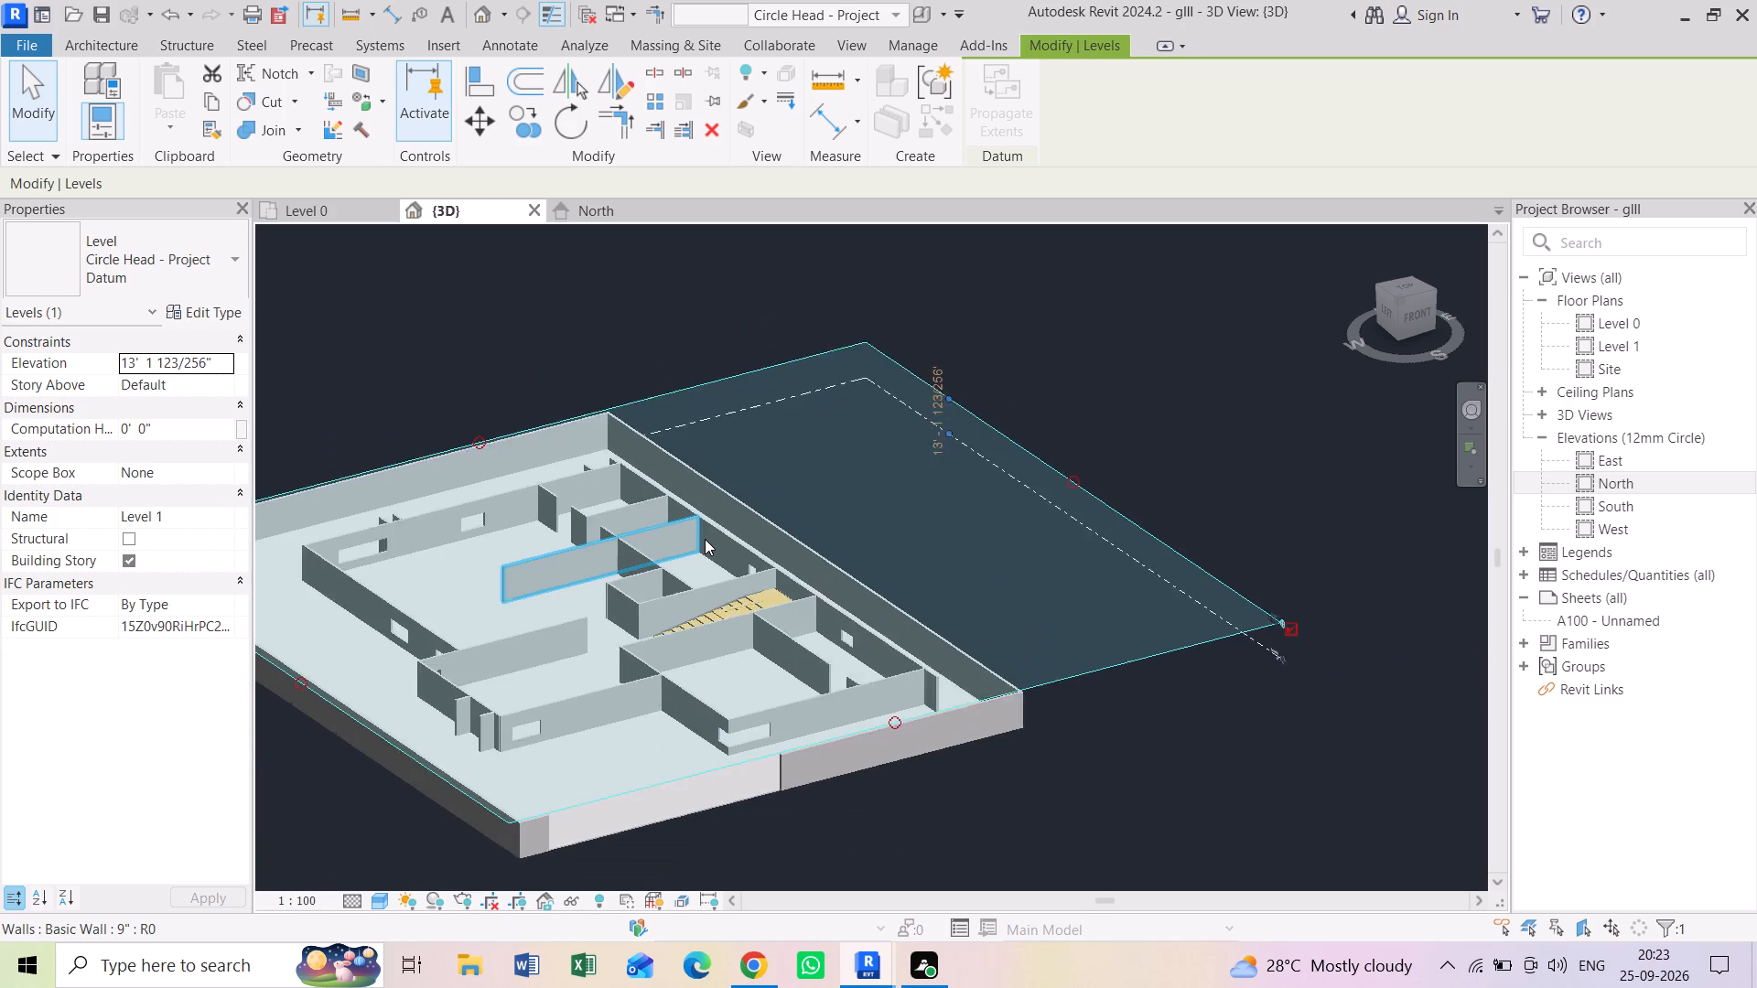
{"action": "middle_click_drag", "start_coordinate": [716, 536], "coordinate": [868, 398]}
{"action": "scroll", "coordinate": [1073, 553], "scroll_direction": "up", "scroll_amount": 2}
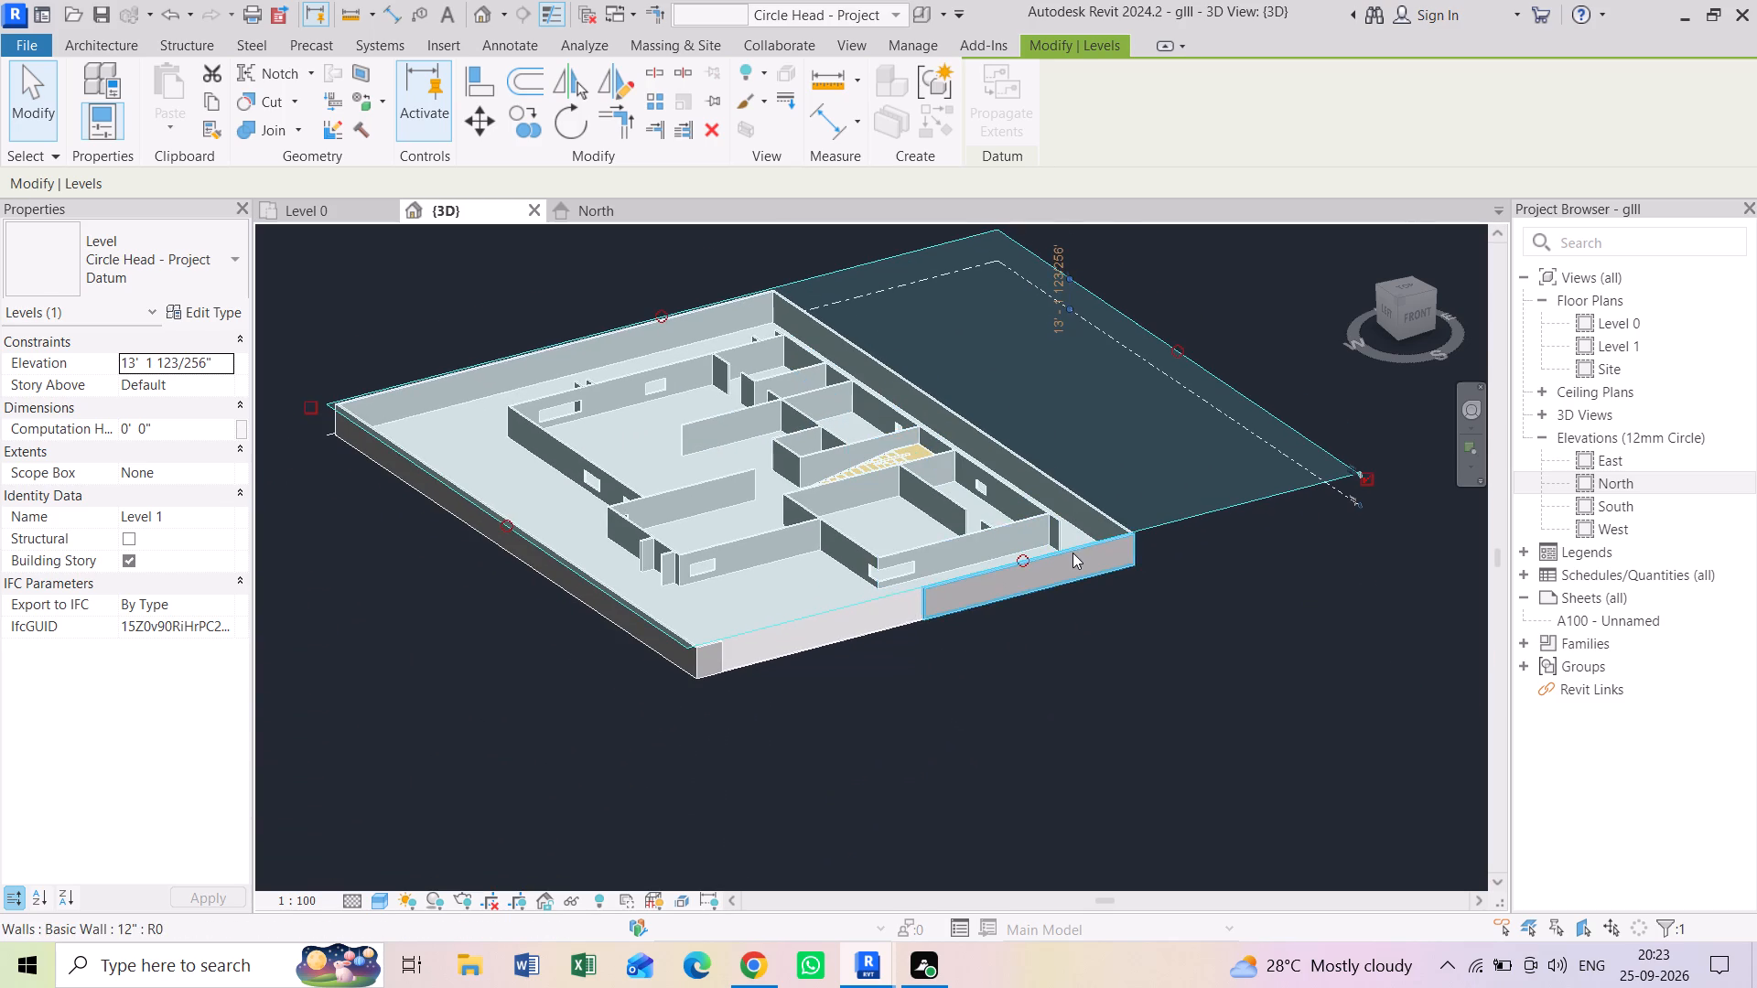
{"action": "scroll", "coordinate": [1073, 553], "scroll_direction": "up", "scroll_amount": 3}
{"action": "left_click", "coordinate": [1096, 563]}
{"action": "scroll", "coordinate": [1091, 561], "scroll_direction": "down", "scroll_amount": 3}
{"action": "middle_click_drag", "start_coordinate": [1061, 419], "coordinate": [1029, 557]}
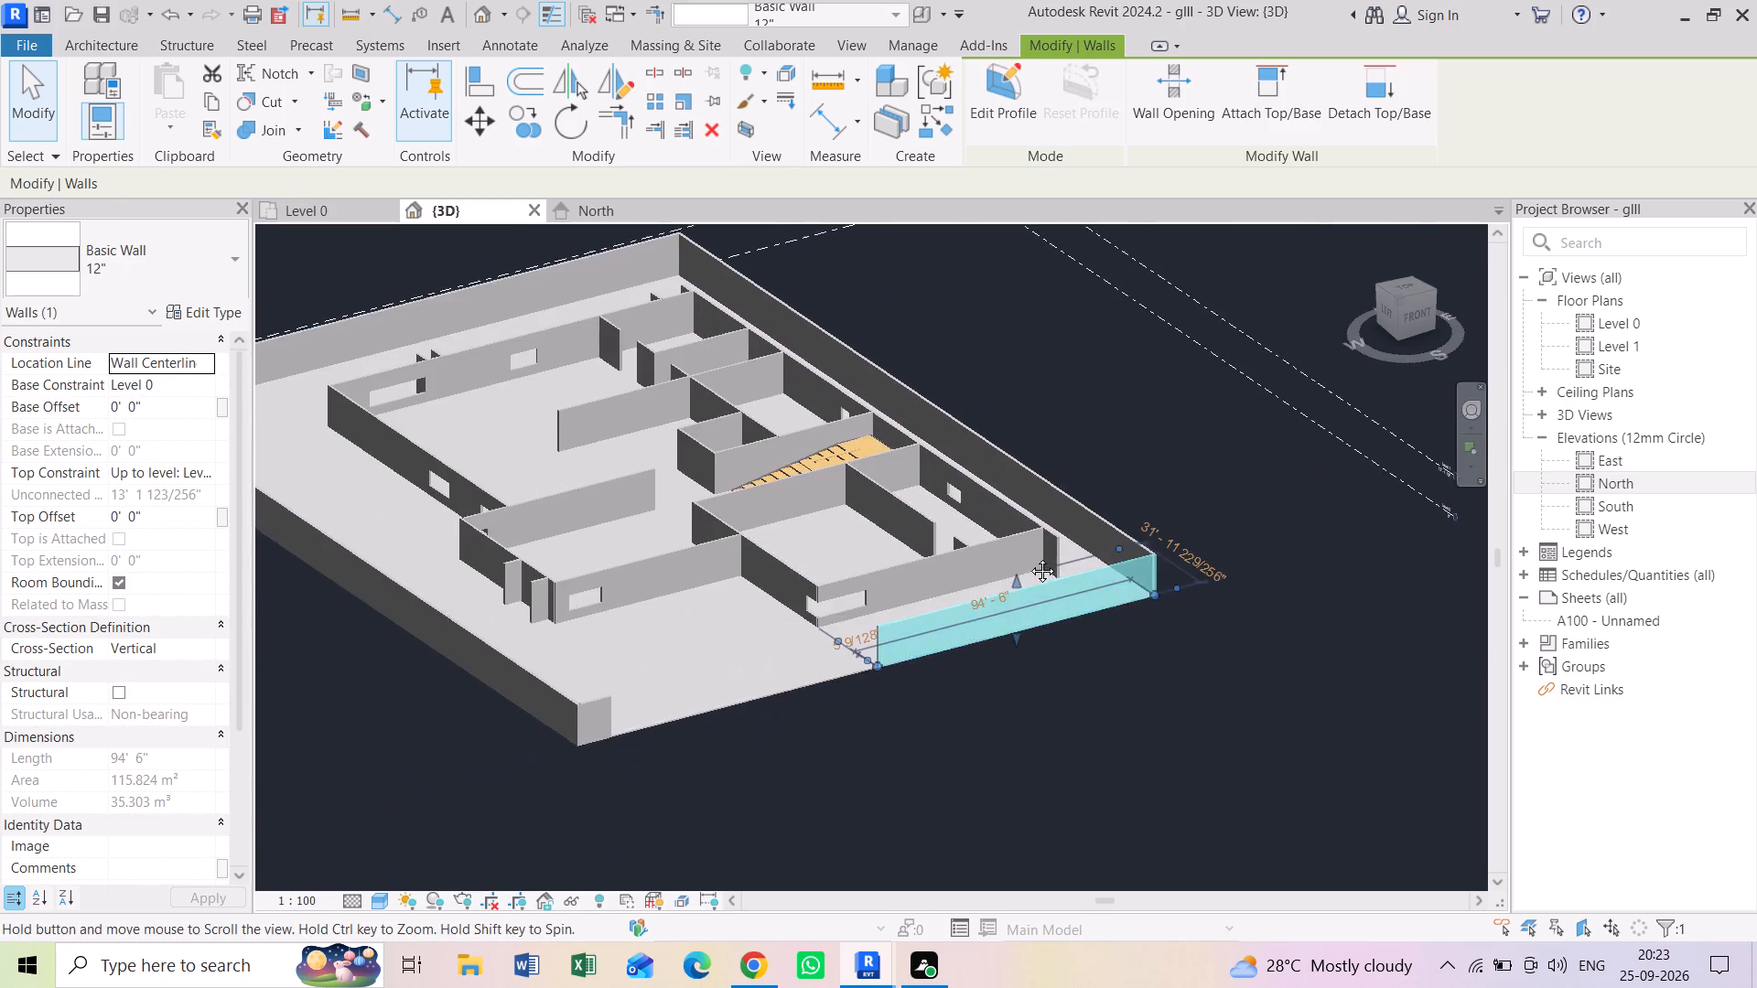
{"action": "middle_click_drag", "start_coordinate": [1029, 557], "coordinate": [1008, 628]}
{"action": "scroll", "coordinate": [950, 474], "scroll_direction": "up", "scroll_amount": 1}
{"action": "left_click", "coordinate": [949, 474]}
Select both level datums at their end markers and compare their overall extents with the house's boundary walls.
{"action": "middle_click_drag", "start_coordinate": [948, 467], "coordinate": [949, 496]}
{"action": "scroll", "coordinate": [949, 489], "scroll_direction": "up", "scroll_amount": 2}
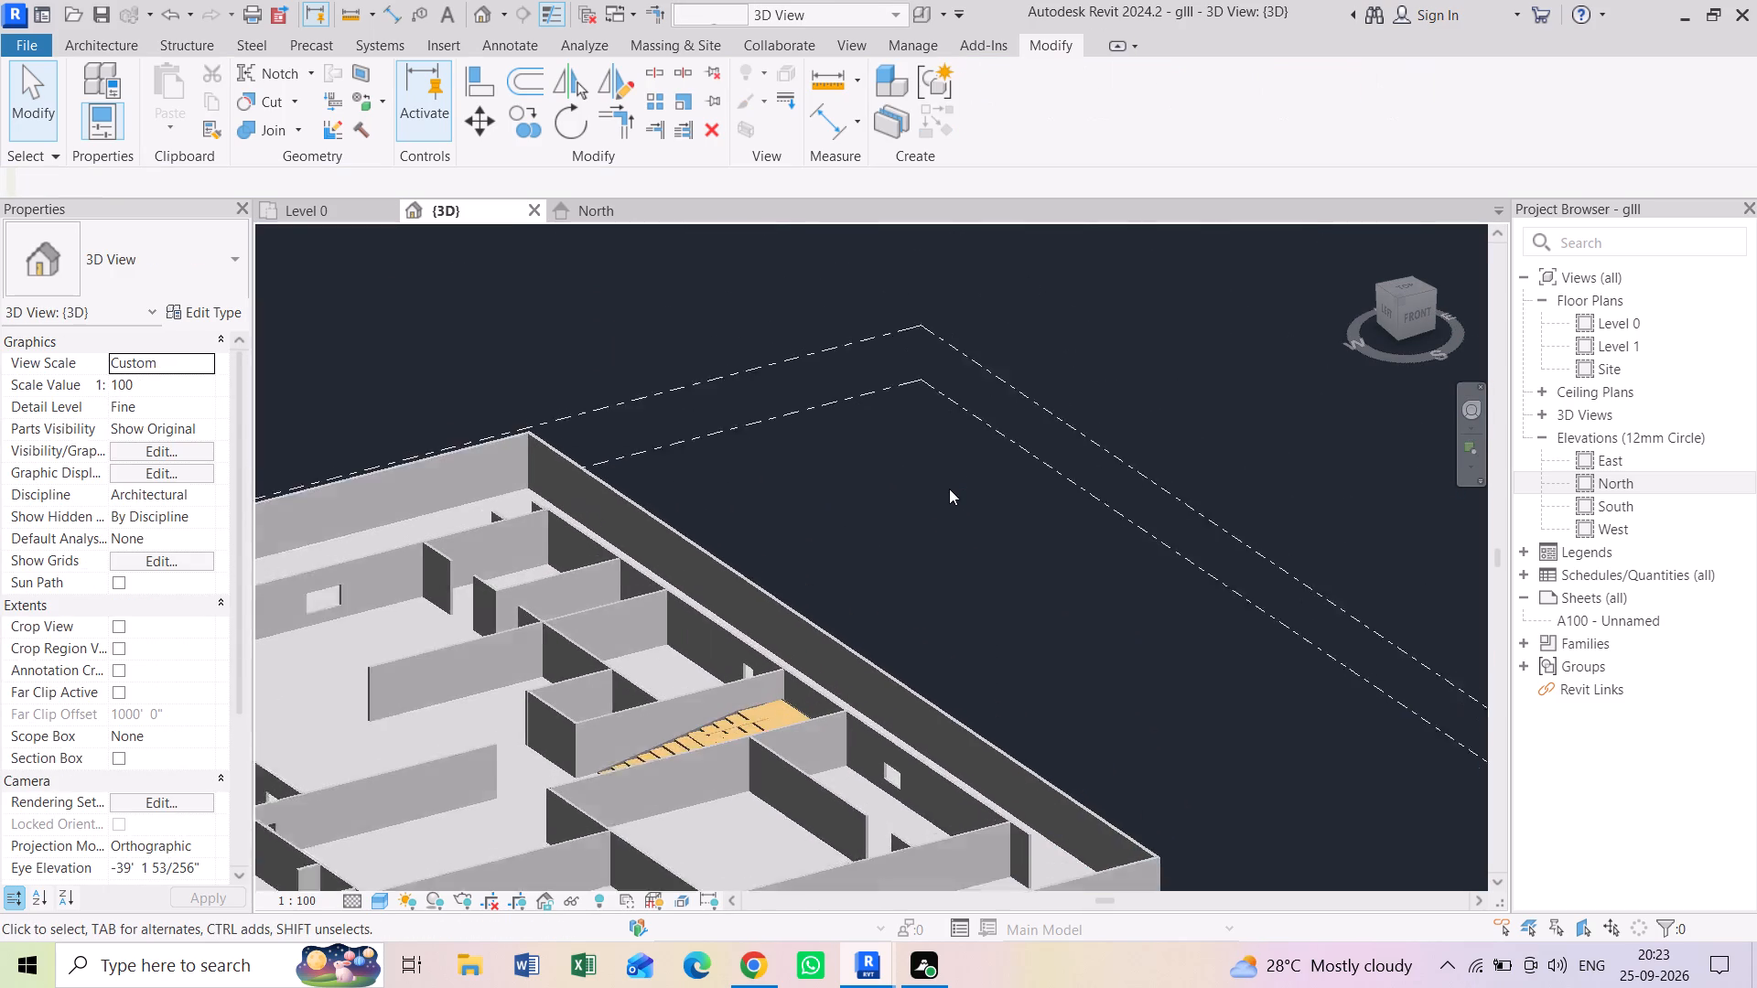
{"action": "middle_click_drag", "start_coordinate": [949, 489], "coordinate": [711, 549]}
{"action": "scroll", "coordinate": [701, 541], "scroll_direction": "down", "scroll_amount": 3}
{"action": "middle_click_drag", "start_coordinate": [701, 541], "coordinate": [725, 481]}
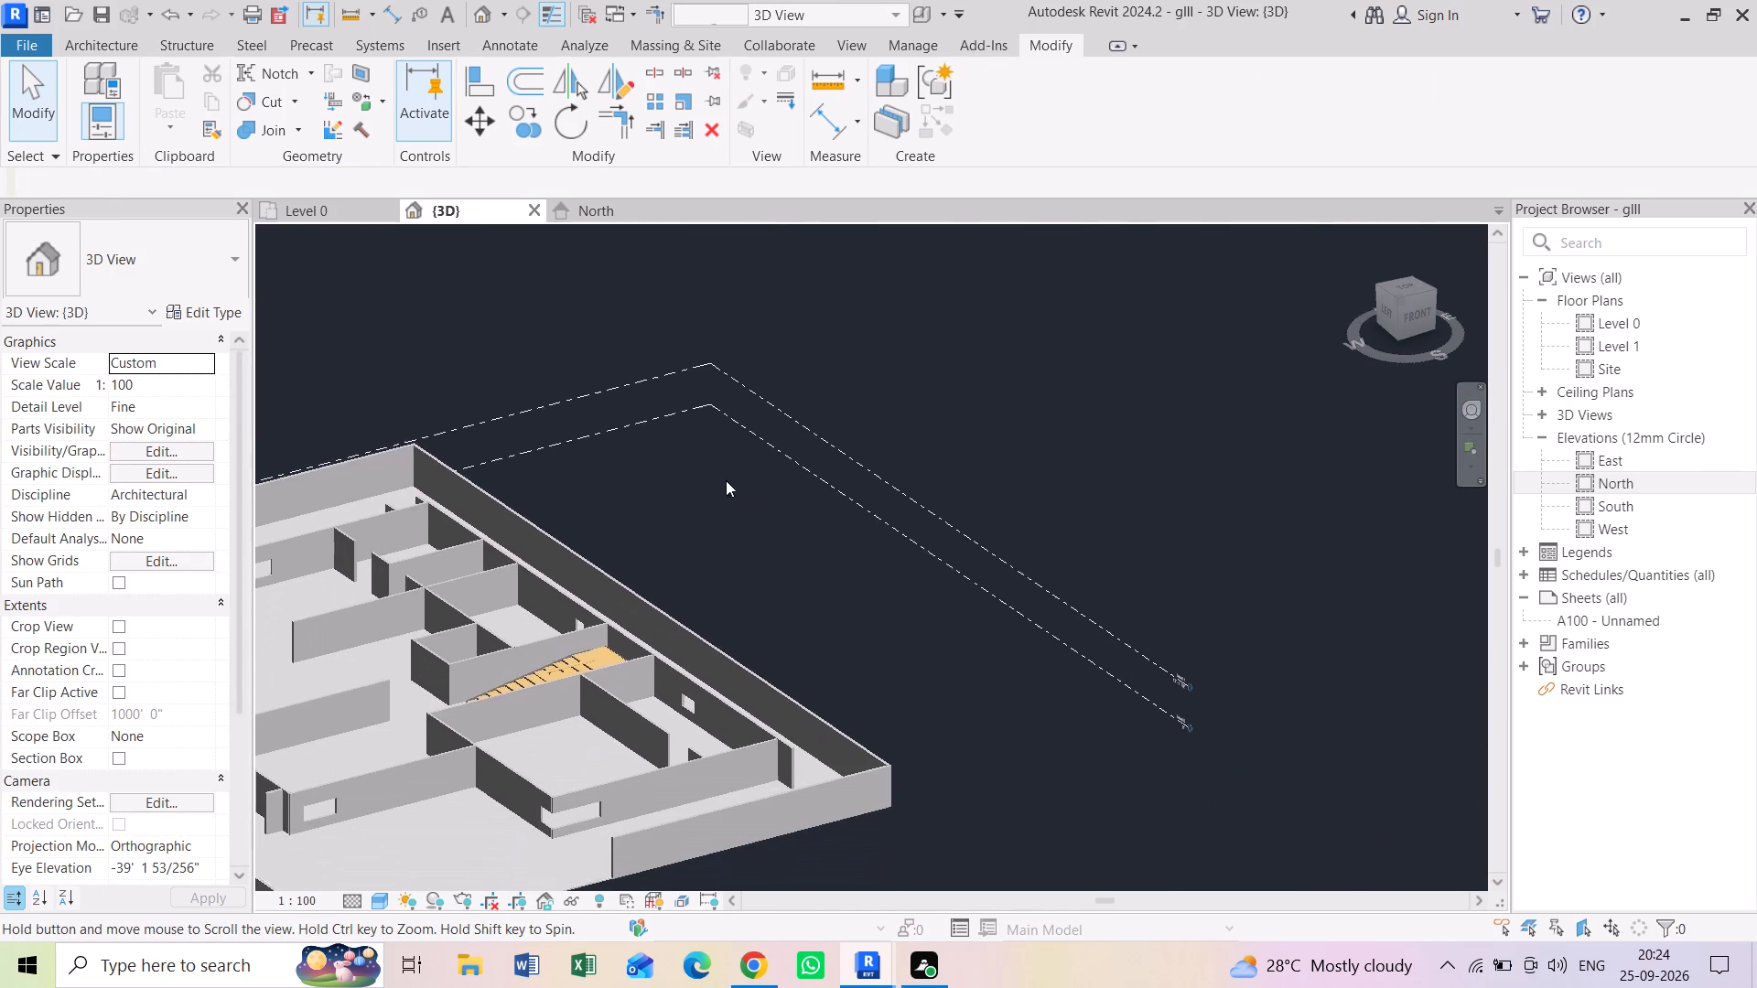
{"action": "left_click_drag", "start_coordinate": [1228, 782], "coordinate": [1000, 557]}
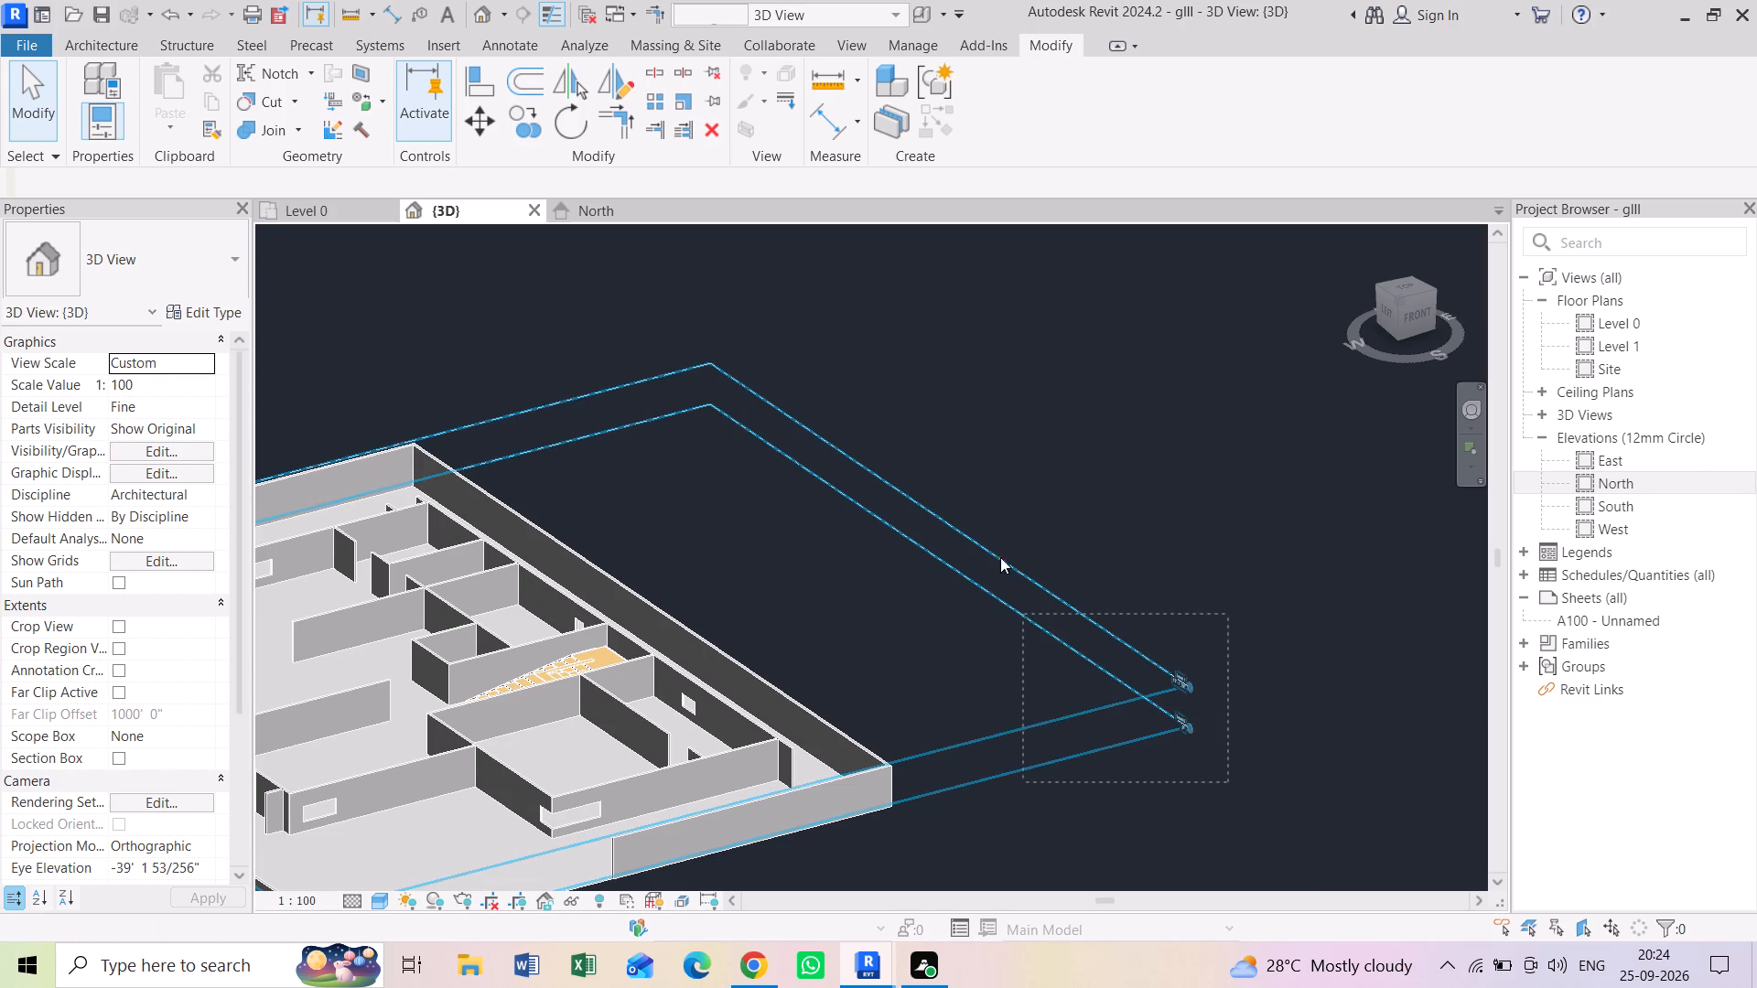
{"action": "left_click_drag", "start_coordinate": [1000, 557], "coordinate": [992, 526]}
{"action": "scroll", "coordinate": [992, 526], "scroll_direction": "down", "scroll_amount": 4}
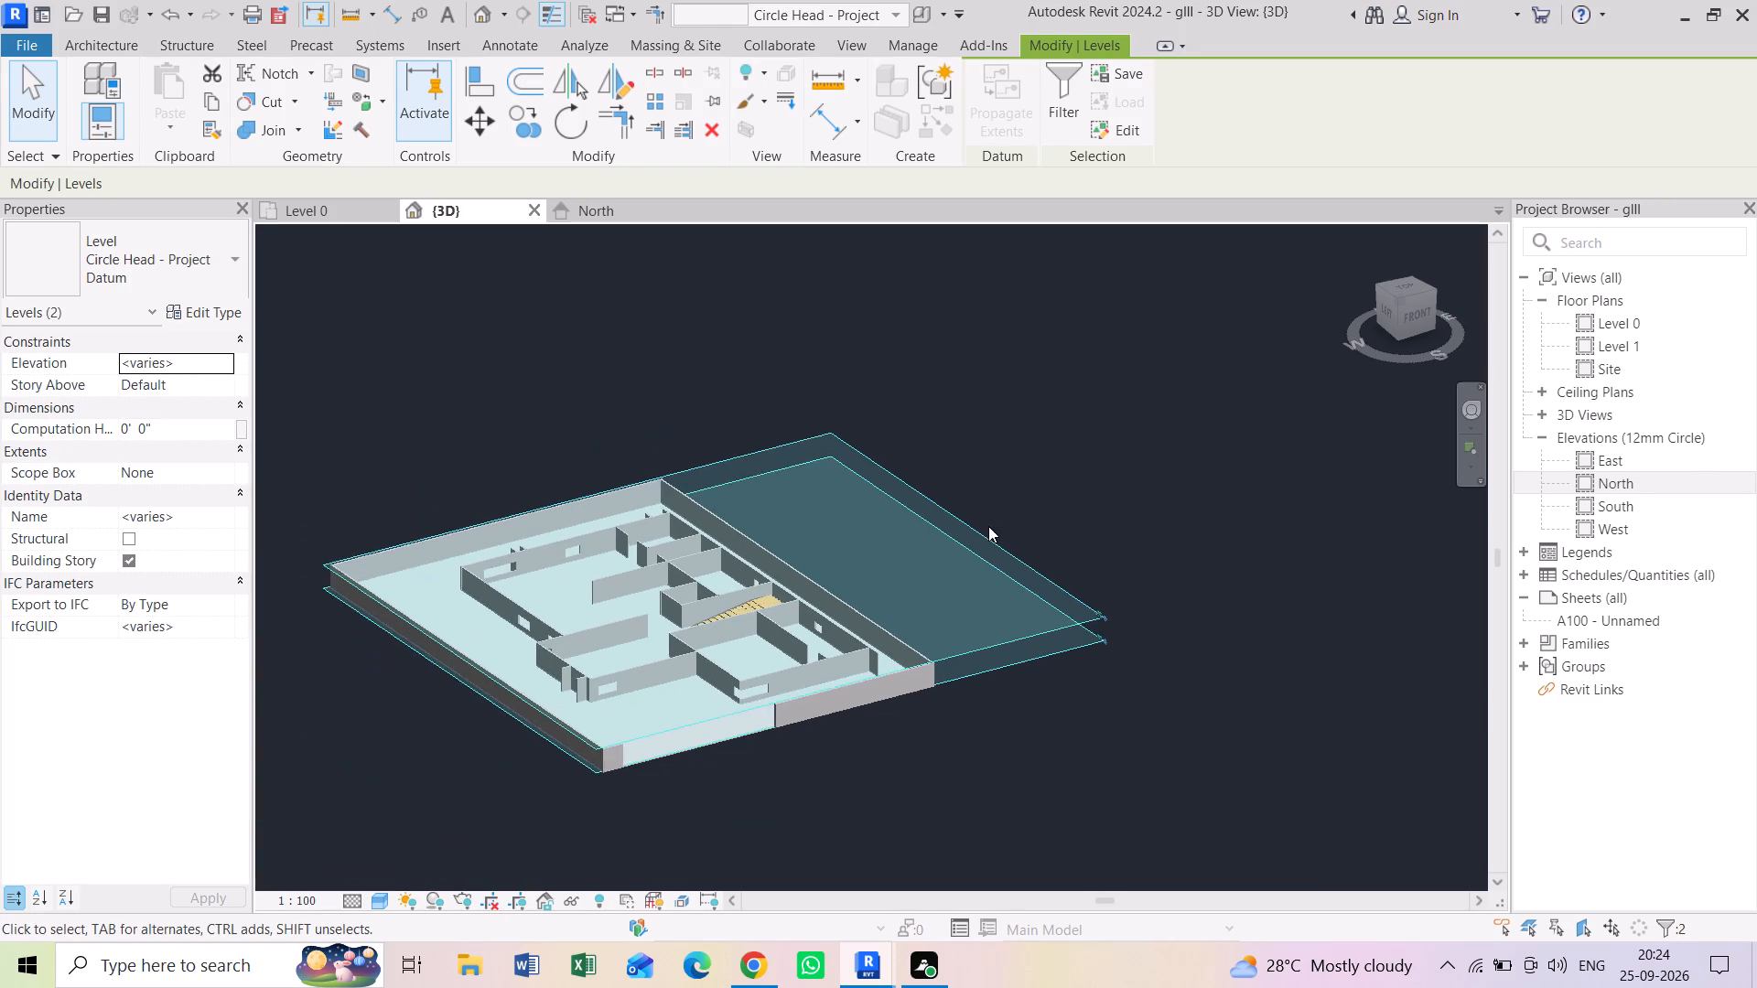
{"action": "scroll", "coordinate": [988, 526], "scroll_direction": "down", "scroll_amount": 1}
{"action": "middle_click_drag", "start_coordinate": [789, 610], "coordinate": [832, 530]}
{"action": "scroll", "coordinate": [834, 528], "scroll_direction": "up", "scroll_amount": 3}
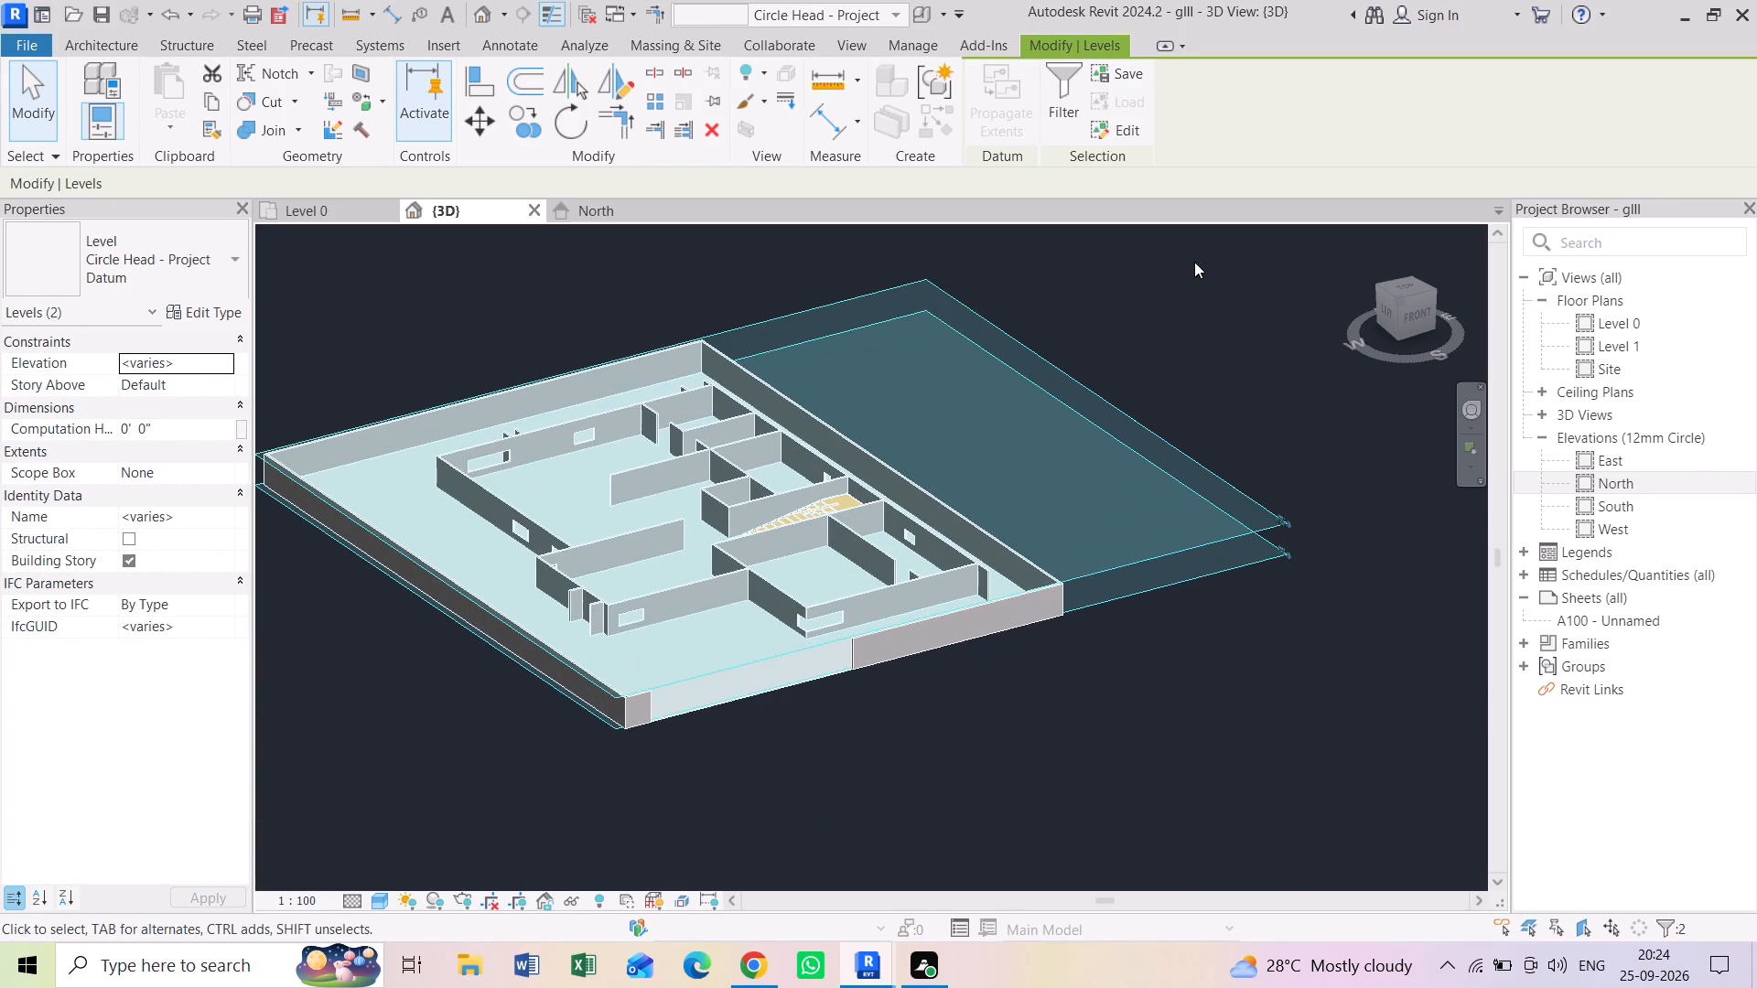
{"action": "left_click", "coordinate": [1180, 293]}
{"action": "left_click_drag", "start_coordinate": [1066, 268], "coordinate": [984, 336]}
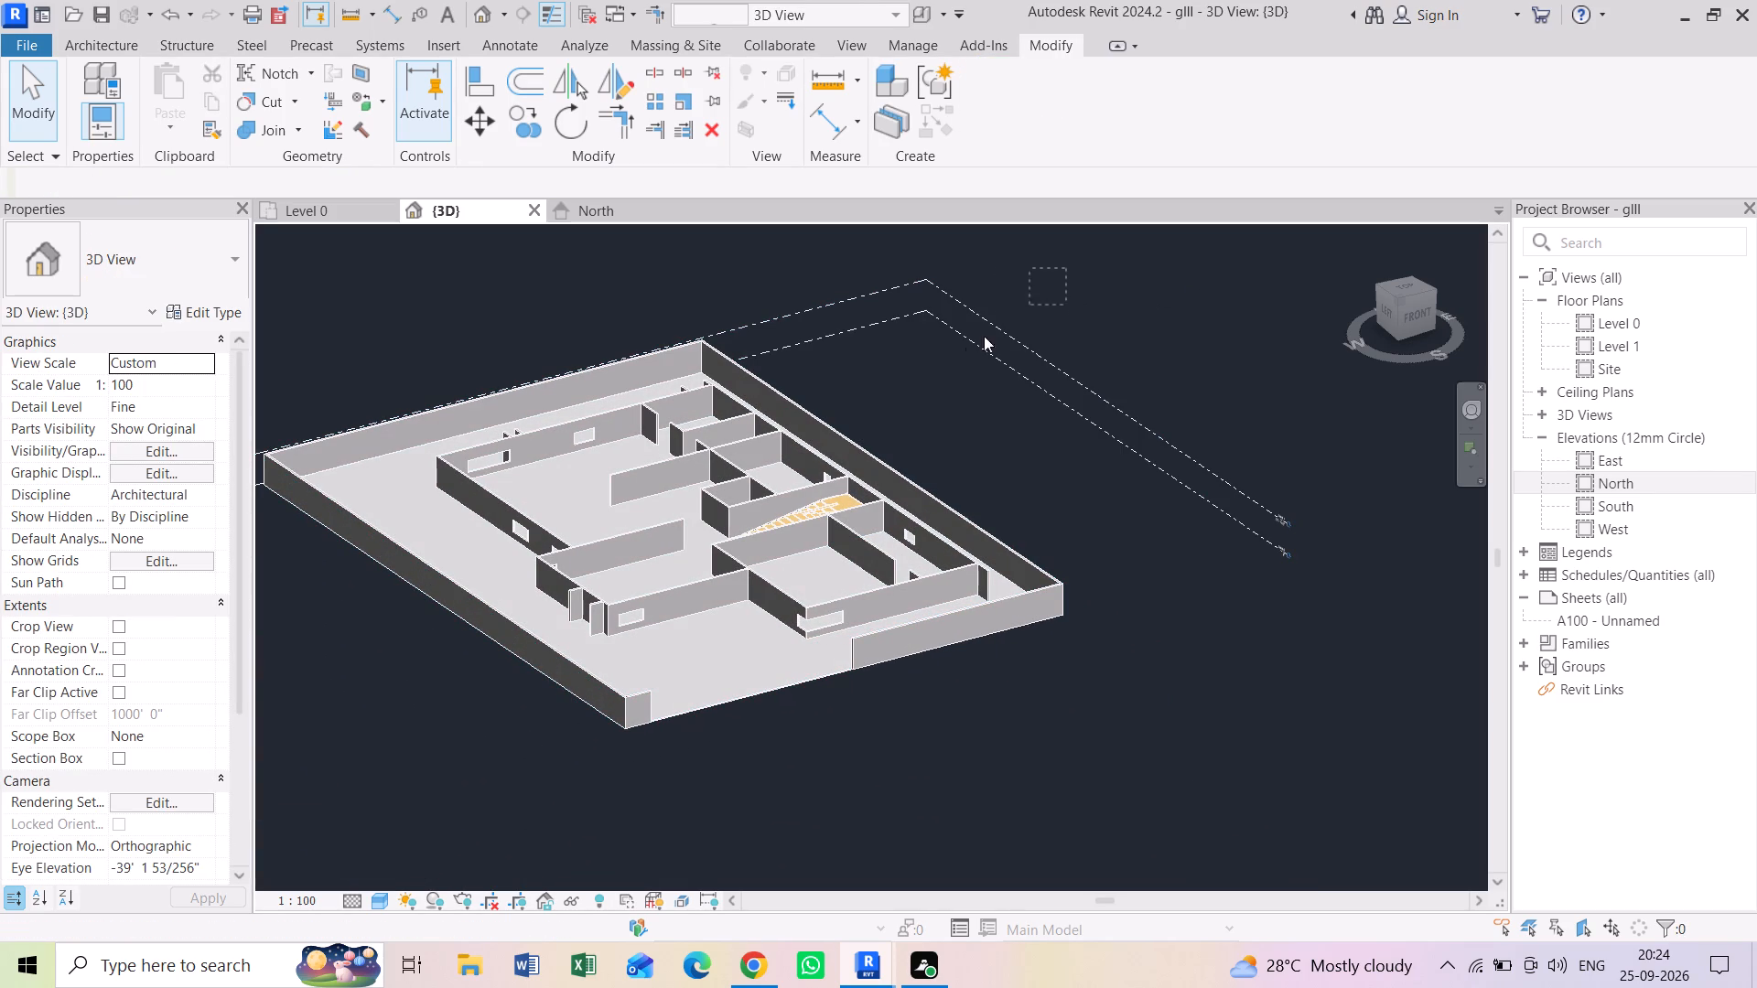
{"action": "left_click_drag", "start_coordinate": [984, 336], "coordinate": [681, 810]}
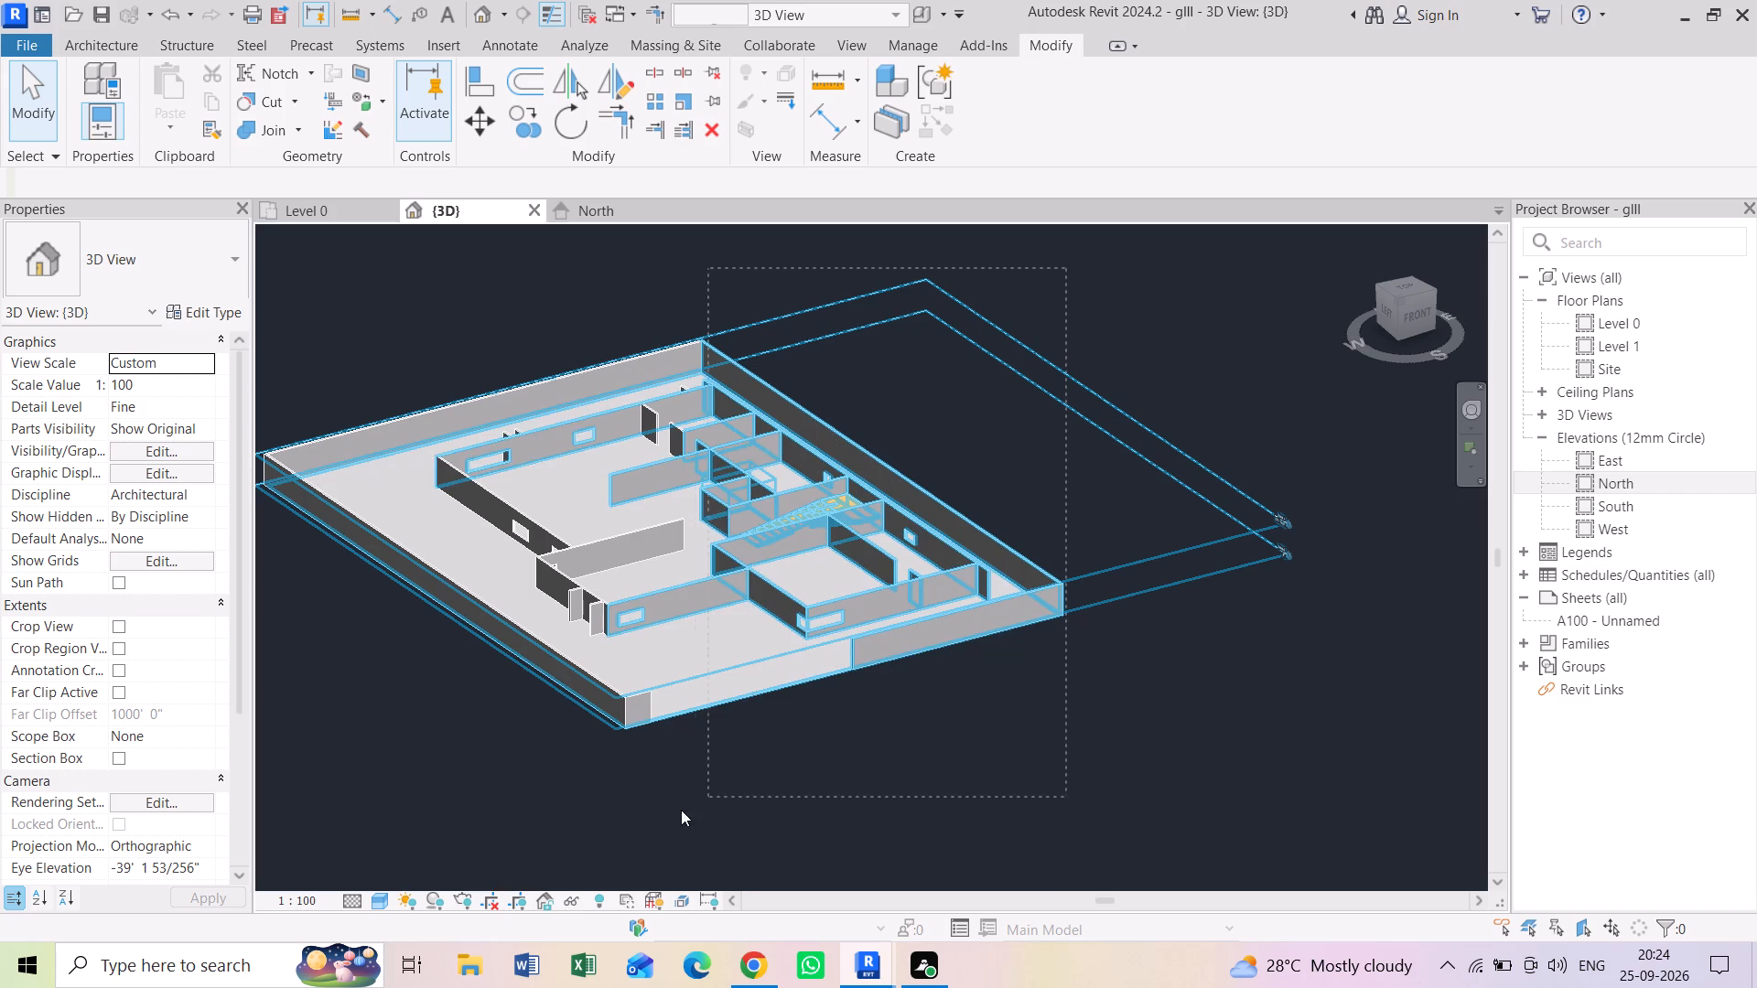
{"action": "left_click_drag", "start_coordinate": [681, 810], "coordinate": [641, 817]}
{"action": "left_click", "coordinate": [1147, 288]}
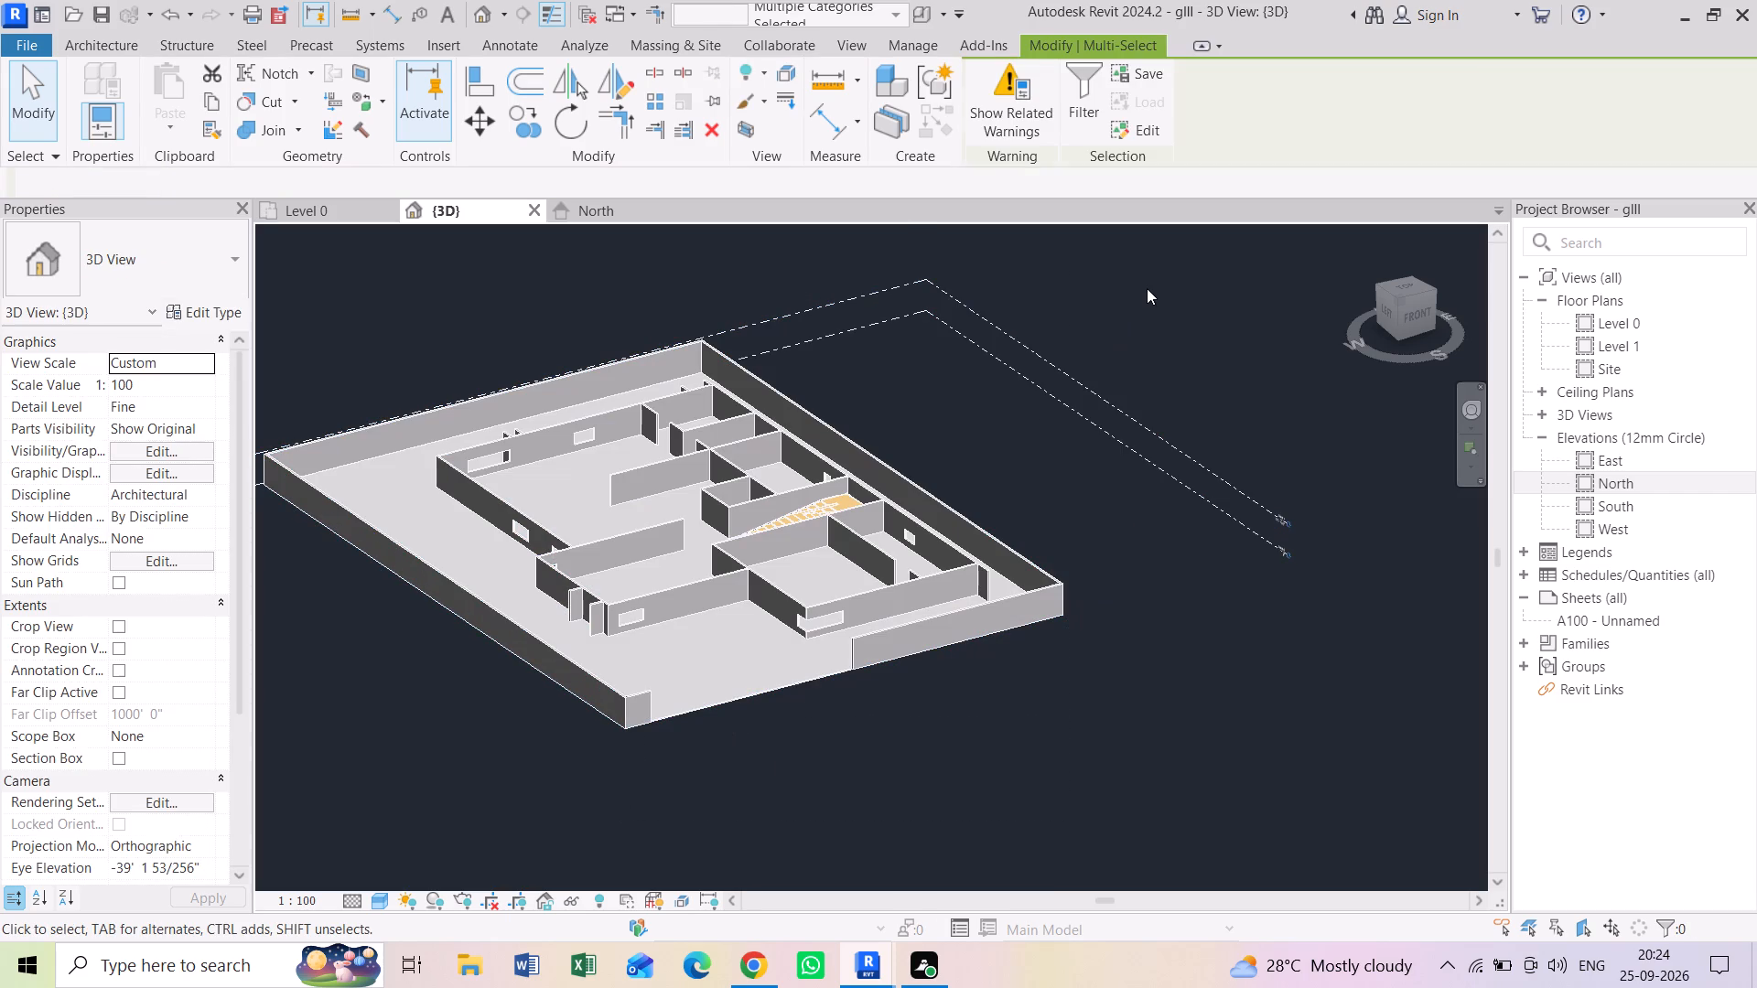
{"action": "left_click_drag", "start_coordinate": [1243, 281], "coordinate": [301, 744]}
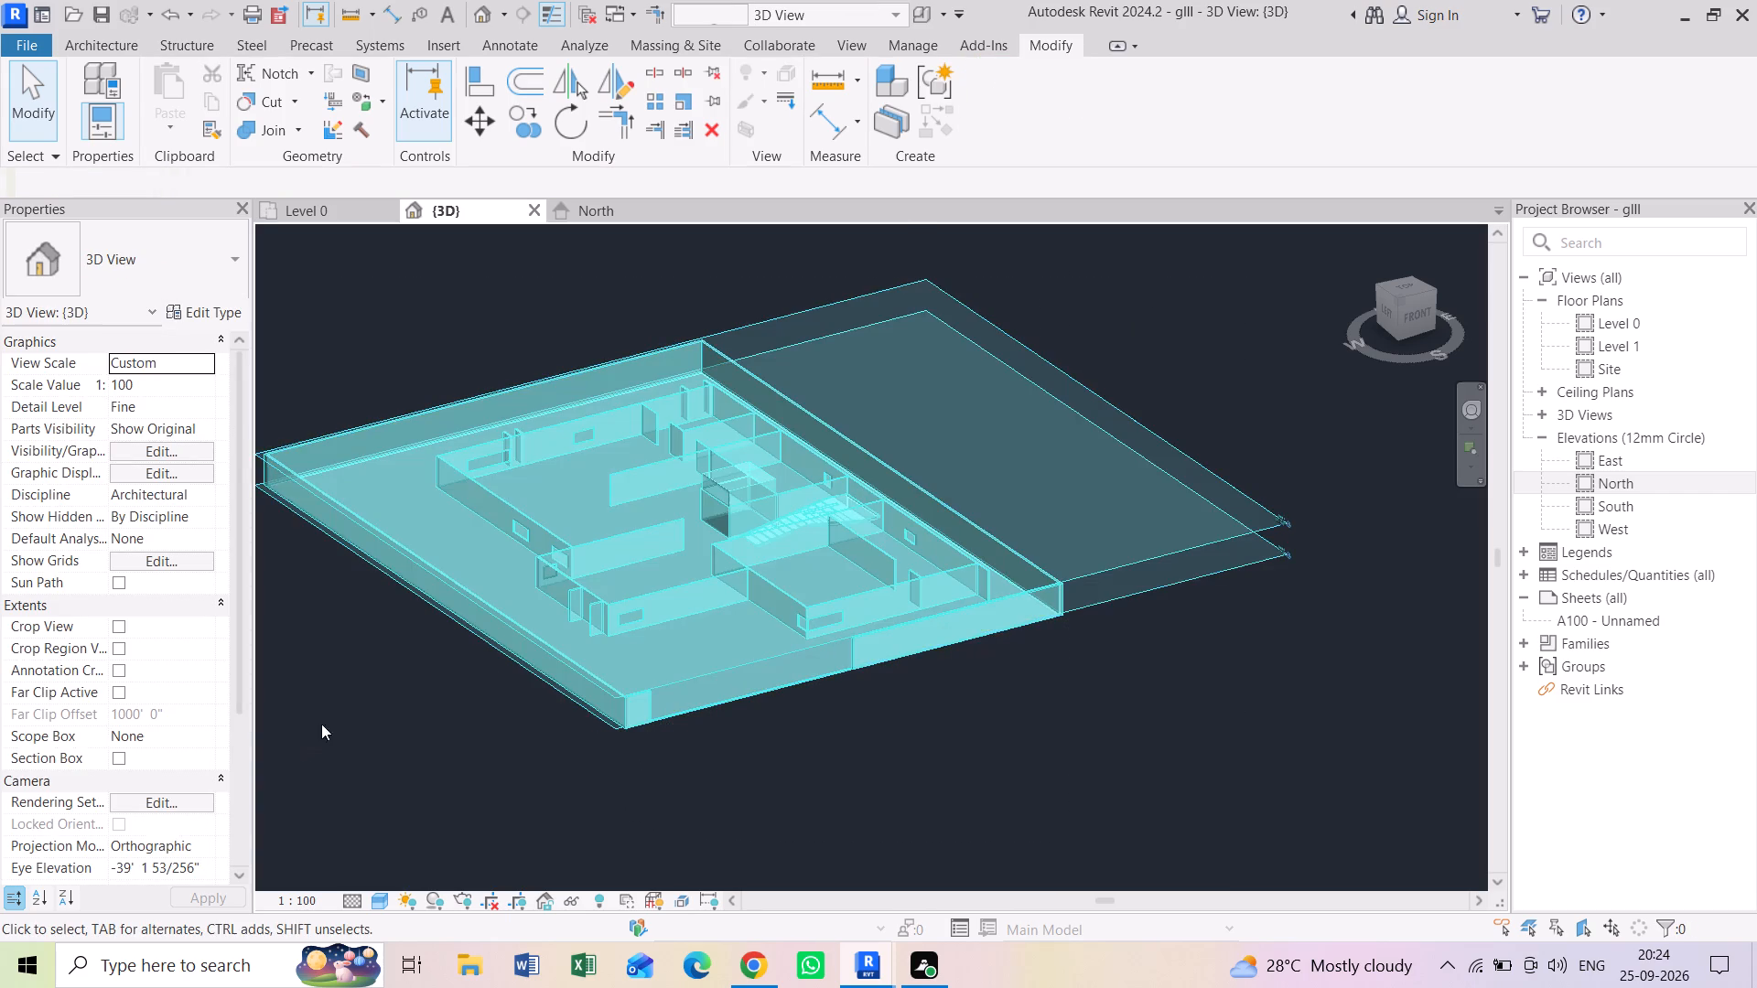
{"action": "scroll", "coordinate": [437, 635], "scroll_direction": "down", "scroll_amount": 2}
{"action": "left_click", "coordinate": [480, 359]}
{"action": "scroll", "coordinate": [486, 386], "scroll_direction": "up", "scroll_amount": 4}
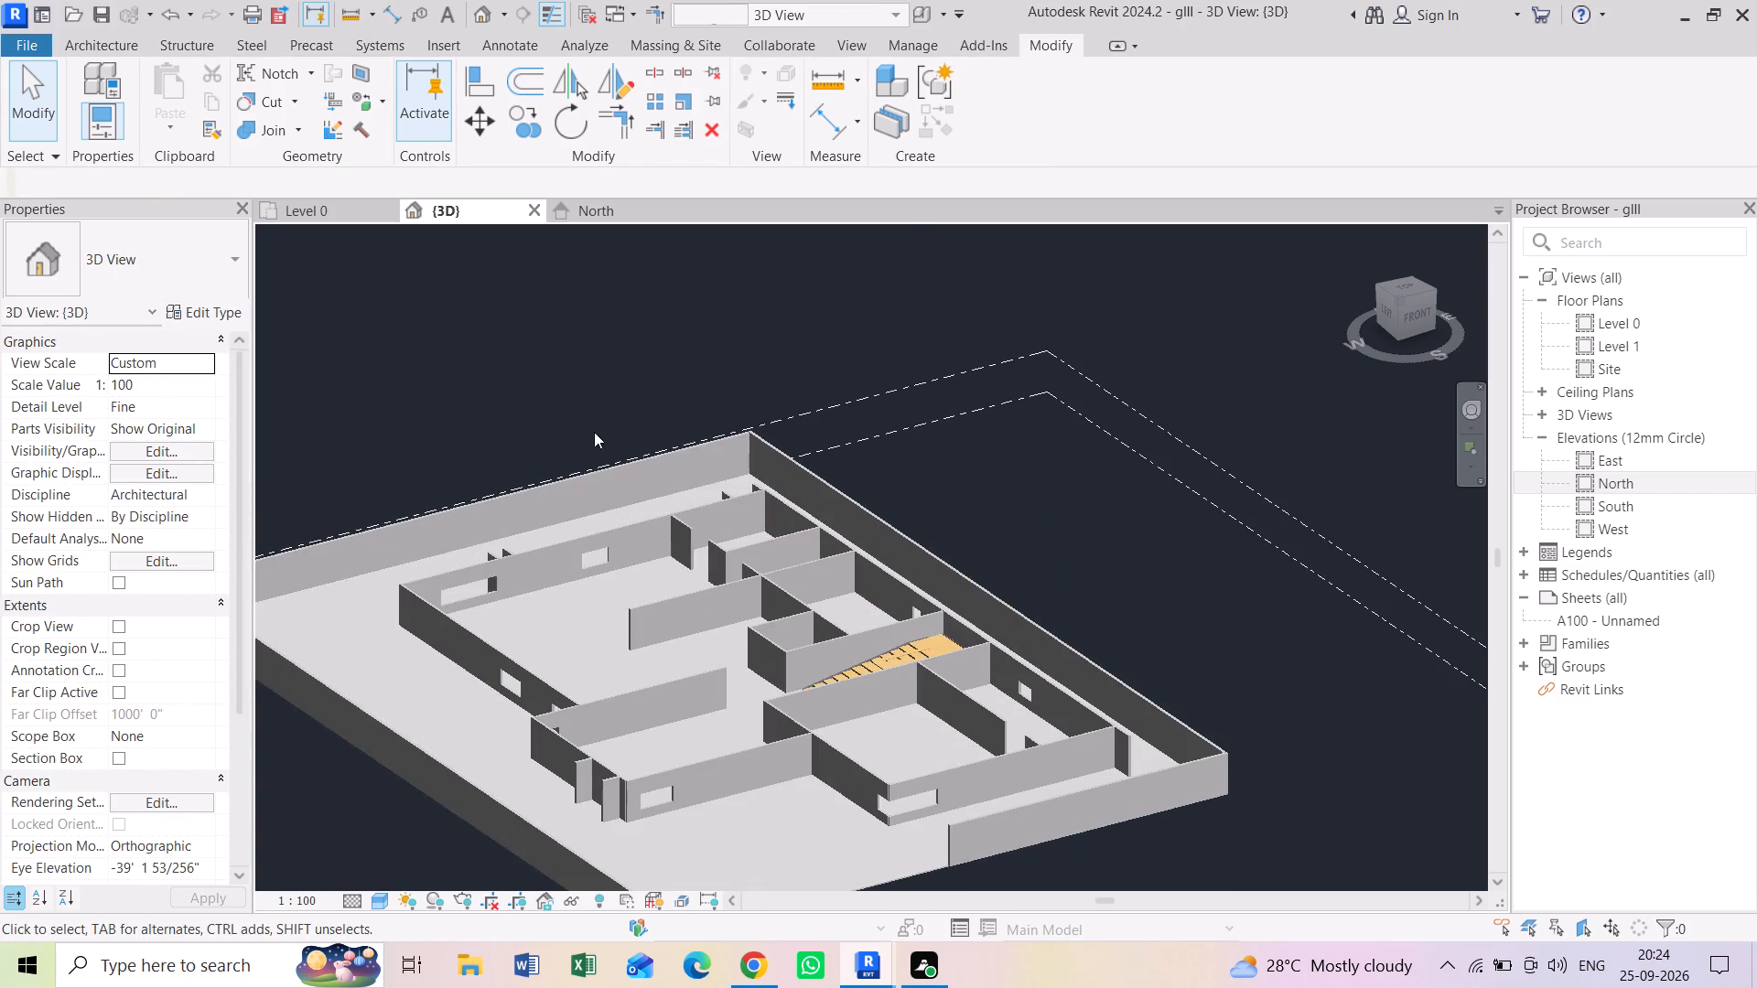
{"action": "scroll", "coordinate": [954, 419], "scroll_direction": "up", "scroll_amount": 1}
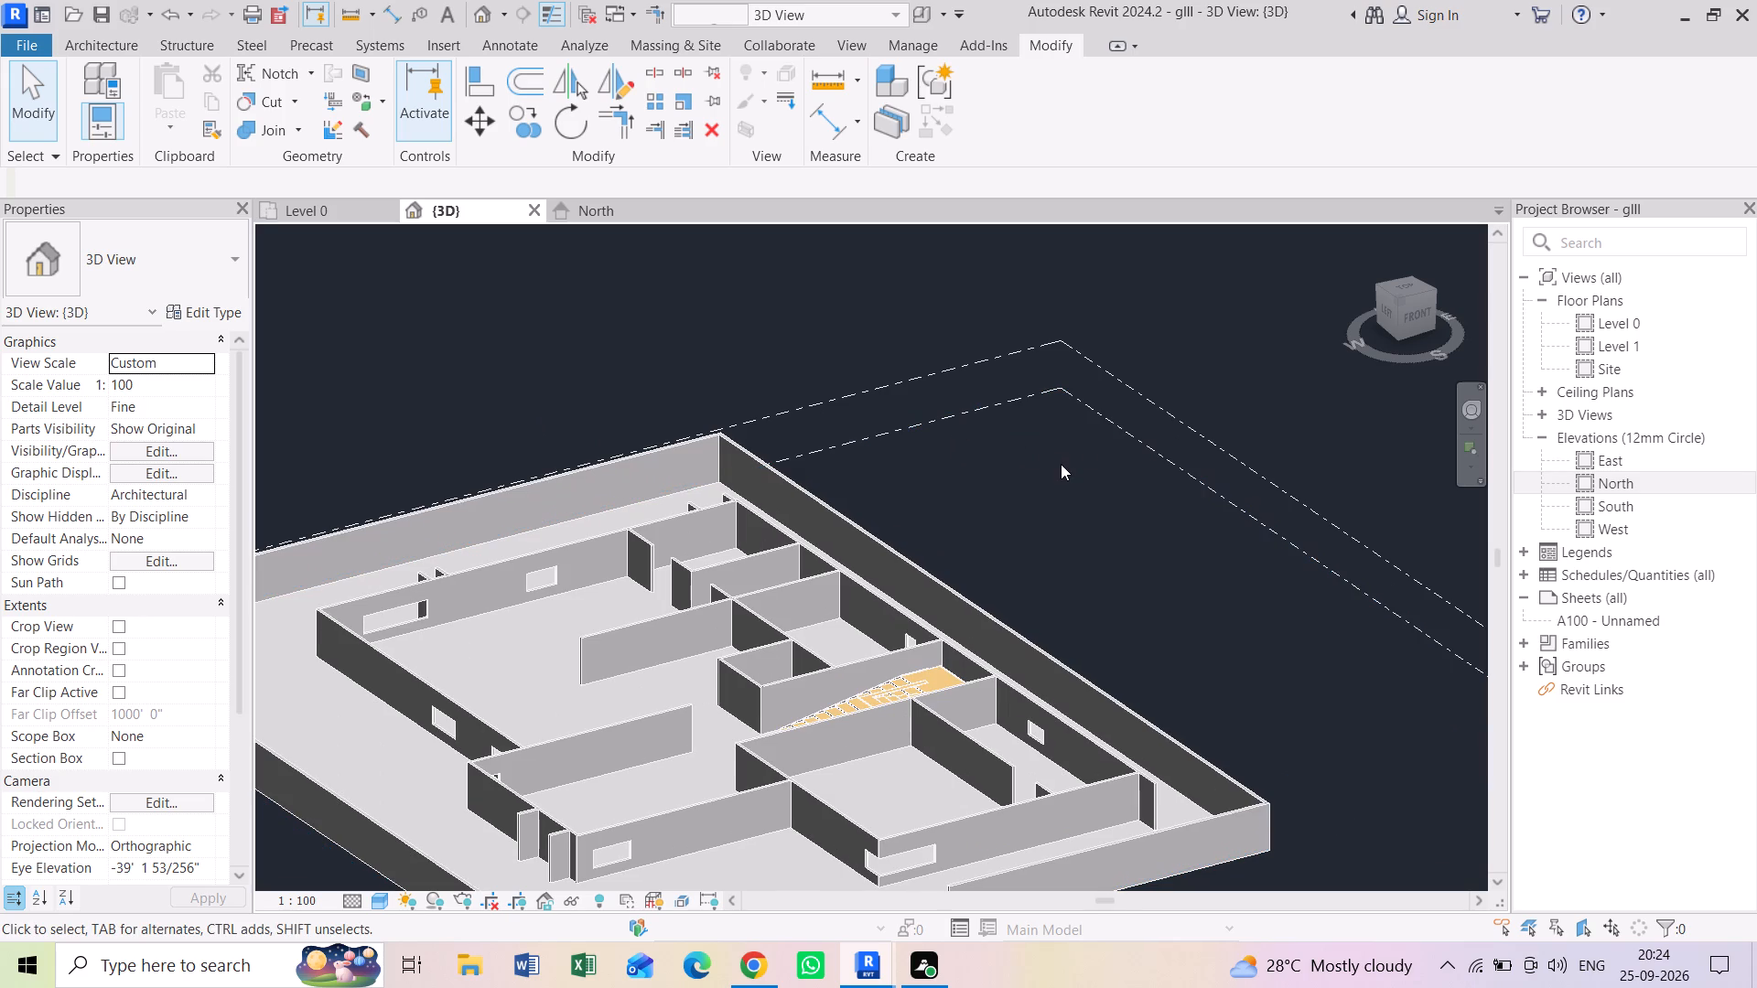
Select both level datums and compare their full extents with the boundary walls around the whole house.
{"action": "left_click_drag", "start_coordinate": [1062, 465], "coordinate": [996, 304]}
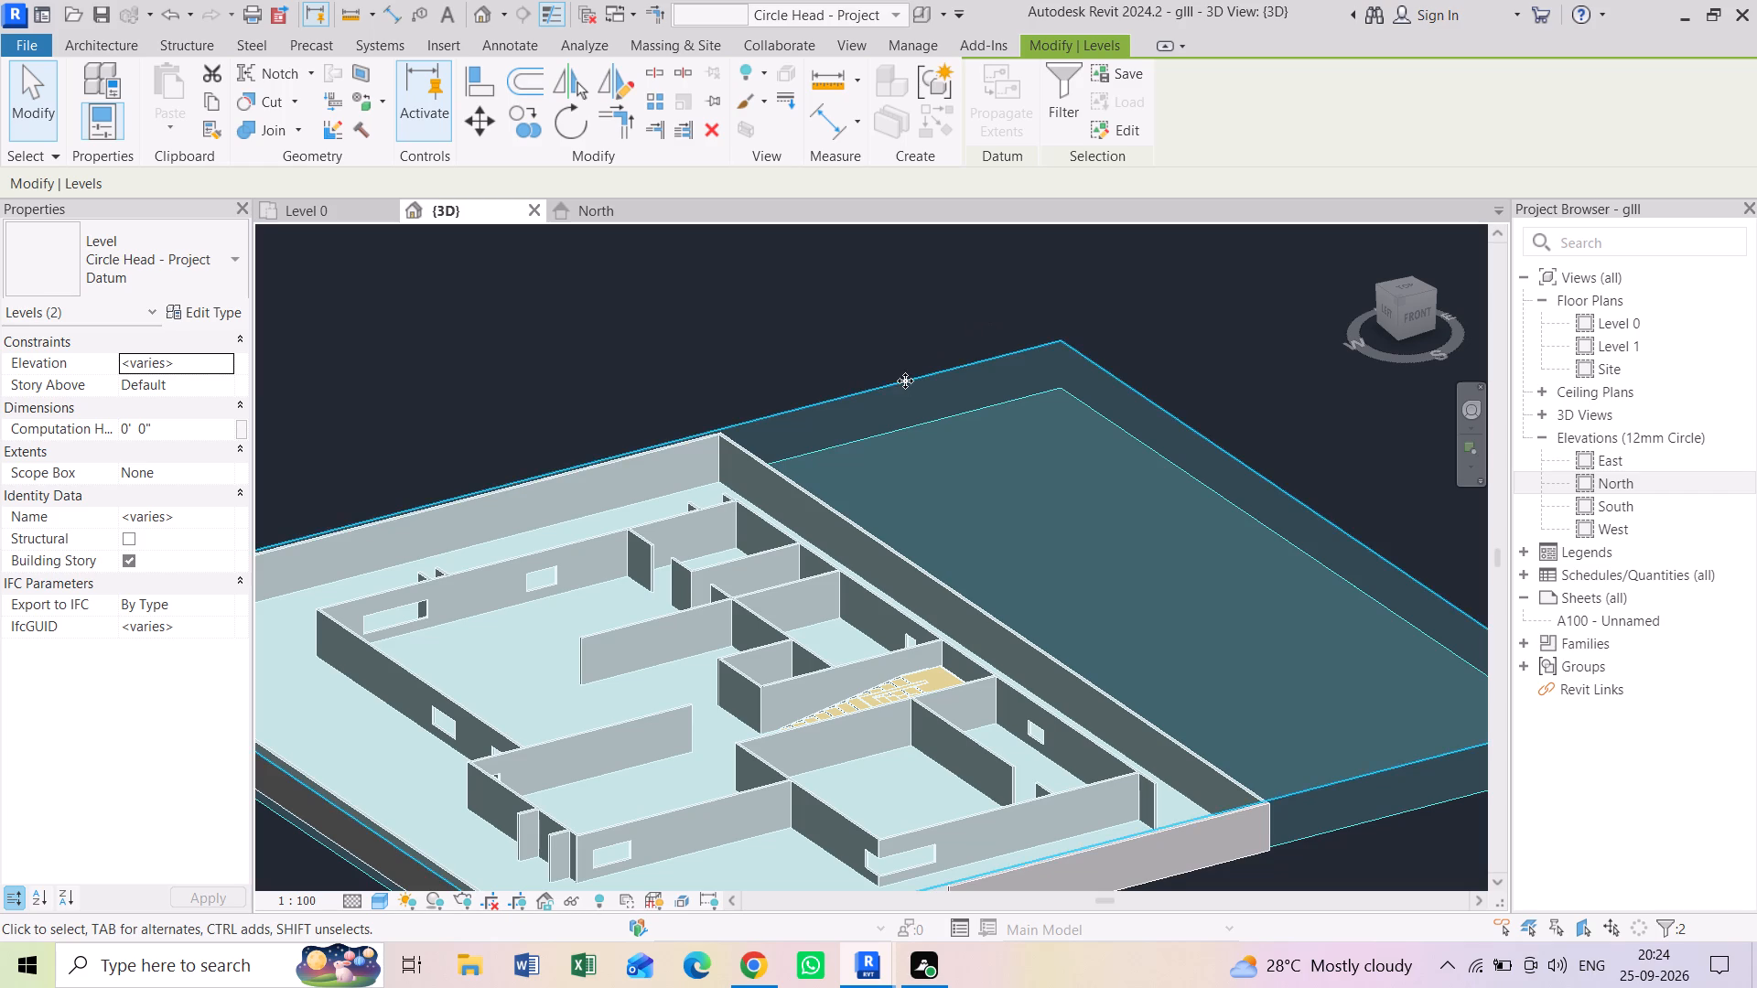
{"action": "scroll", "coordinate": [883, 381], "scroll_direction": "down", "scroll_amount": 5}
{"action": "middle_click_drag", "start_coordinate": [986, 541], "coordinate": [1008, 444]}
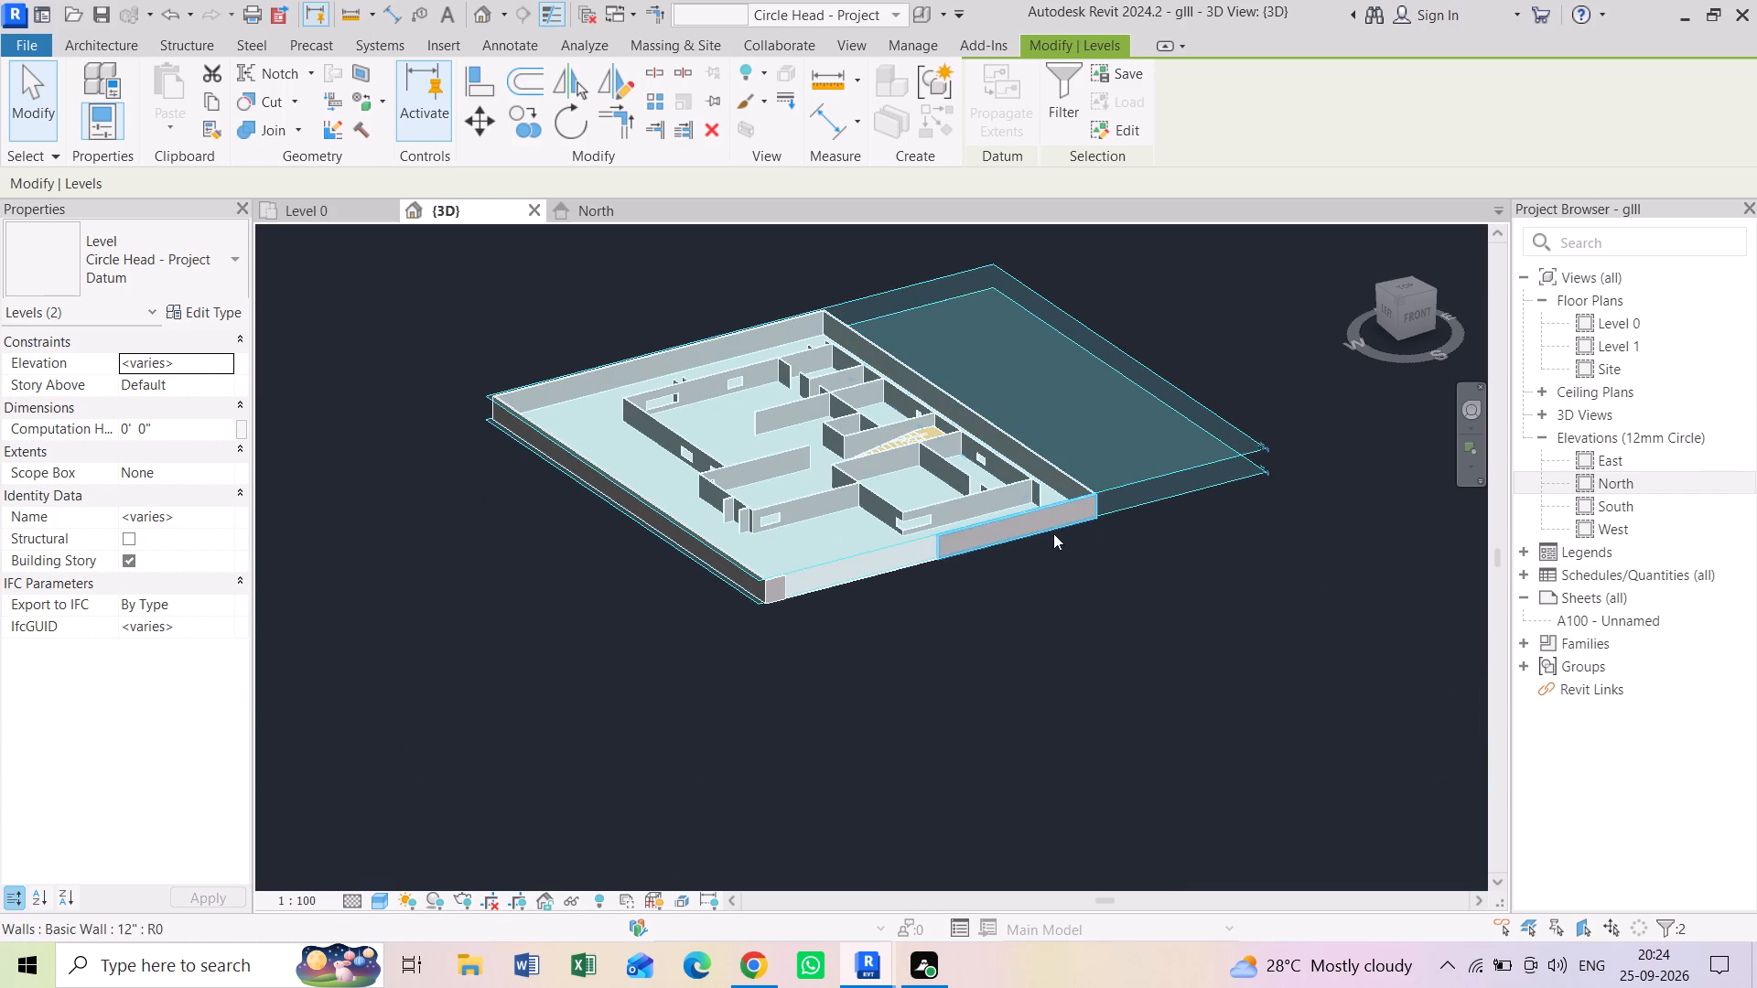
{"action": "scroll", "coordinate": [1096, 571], "scroll_direction": "down", "scroll_amount": 1}
{"action": "middle_click_drag", "start_coordinate": [1089, 521], "coordinate": [1066, 571]}
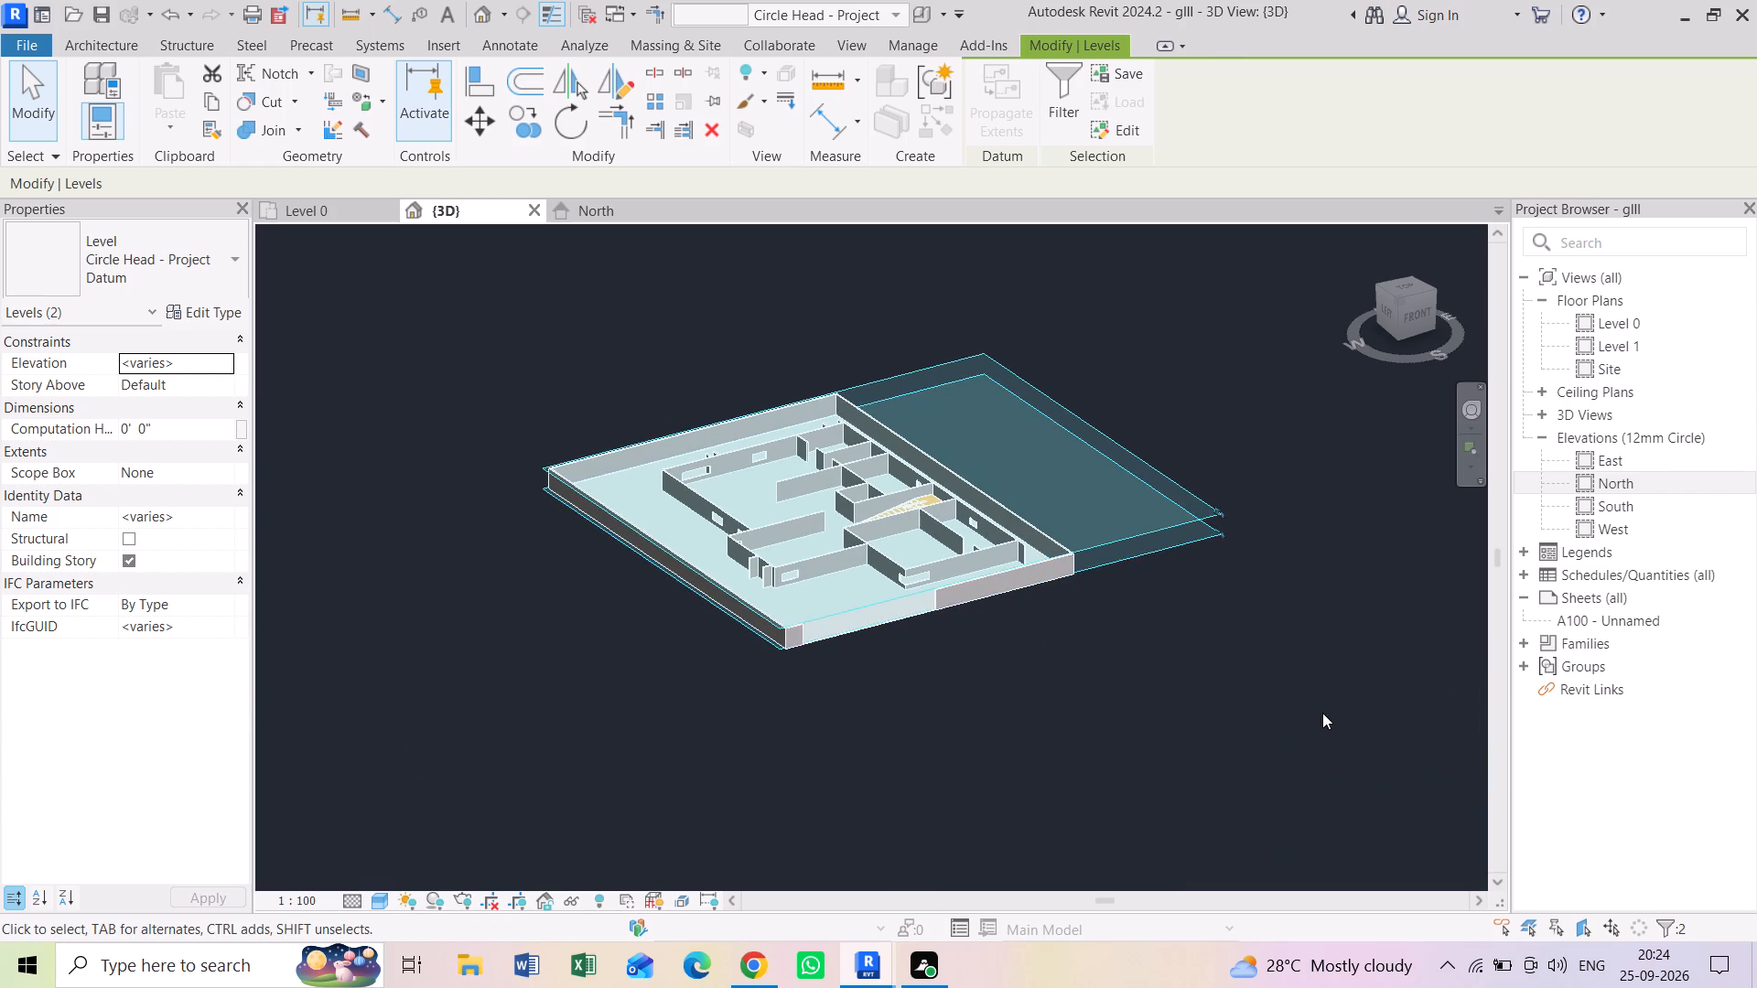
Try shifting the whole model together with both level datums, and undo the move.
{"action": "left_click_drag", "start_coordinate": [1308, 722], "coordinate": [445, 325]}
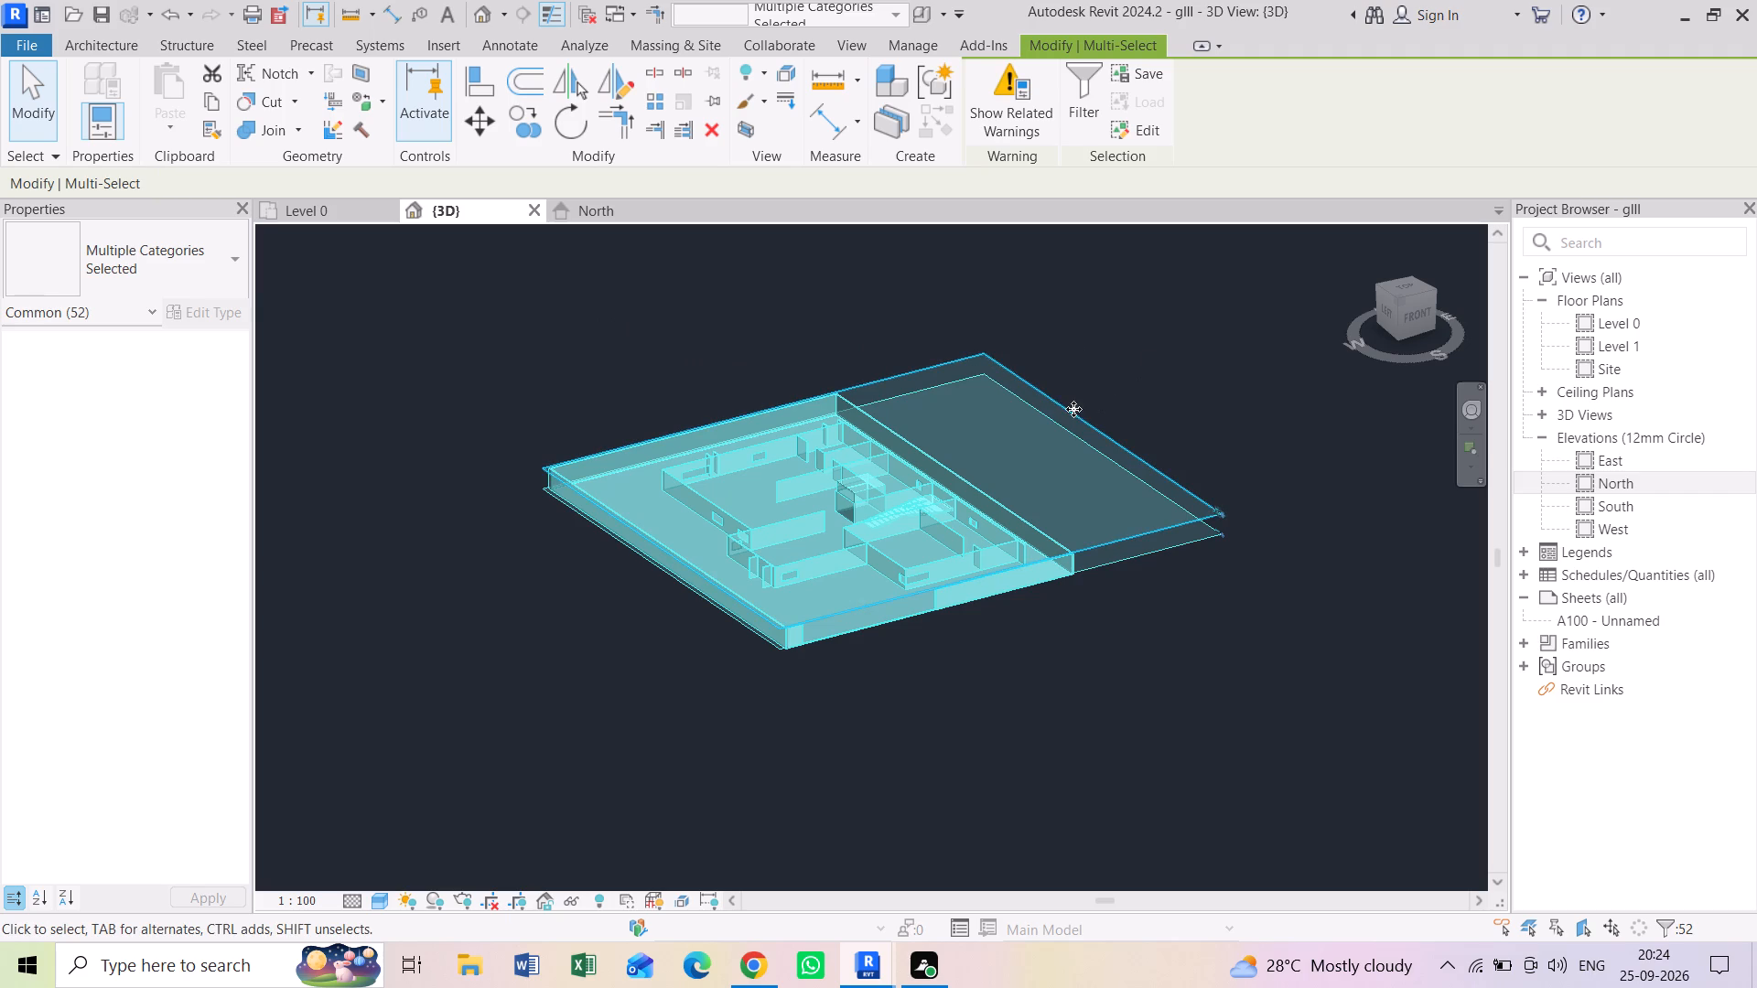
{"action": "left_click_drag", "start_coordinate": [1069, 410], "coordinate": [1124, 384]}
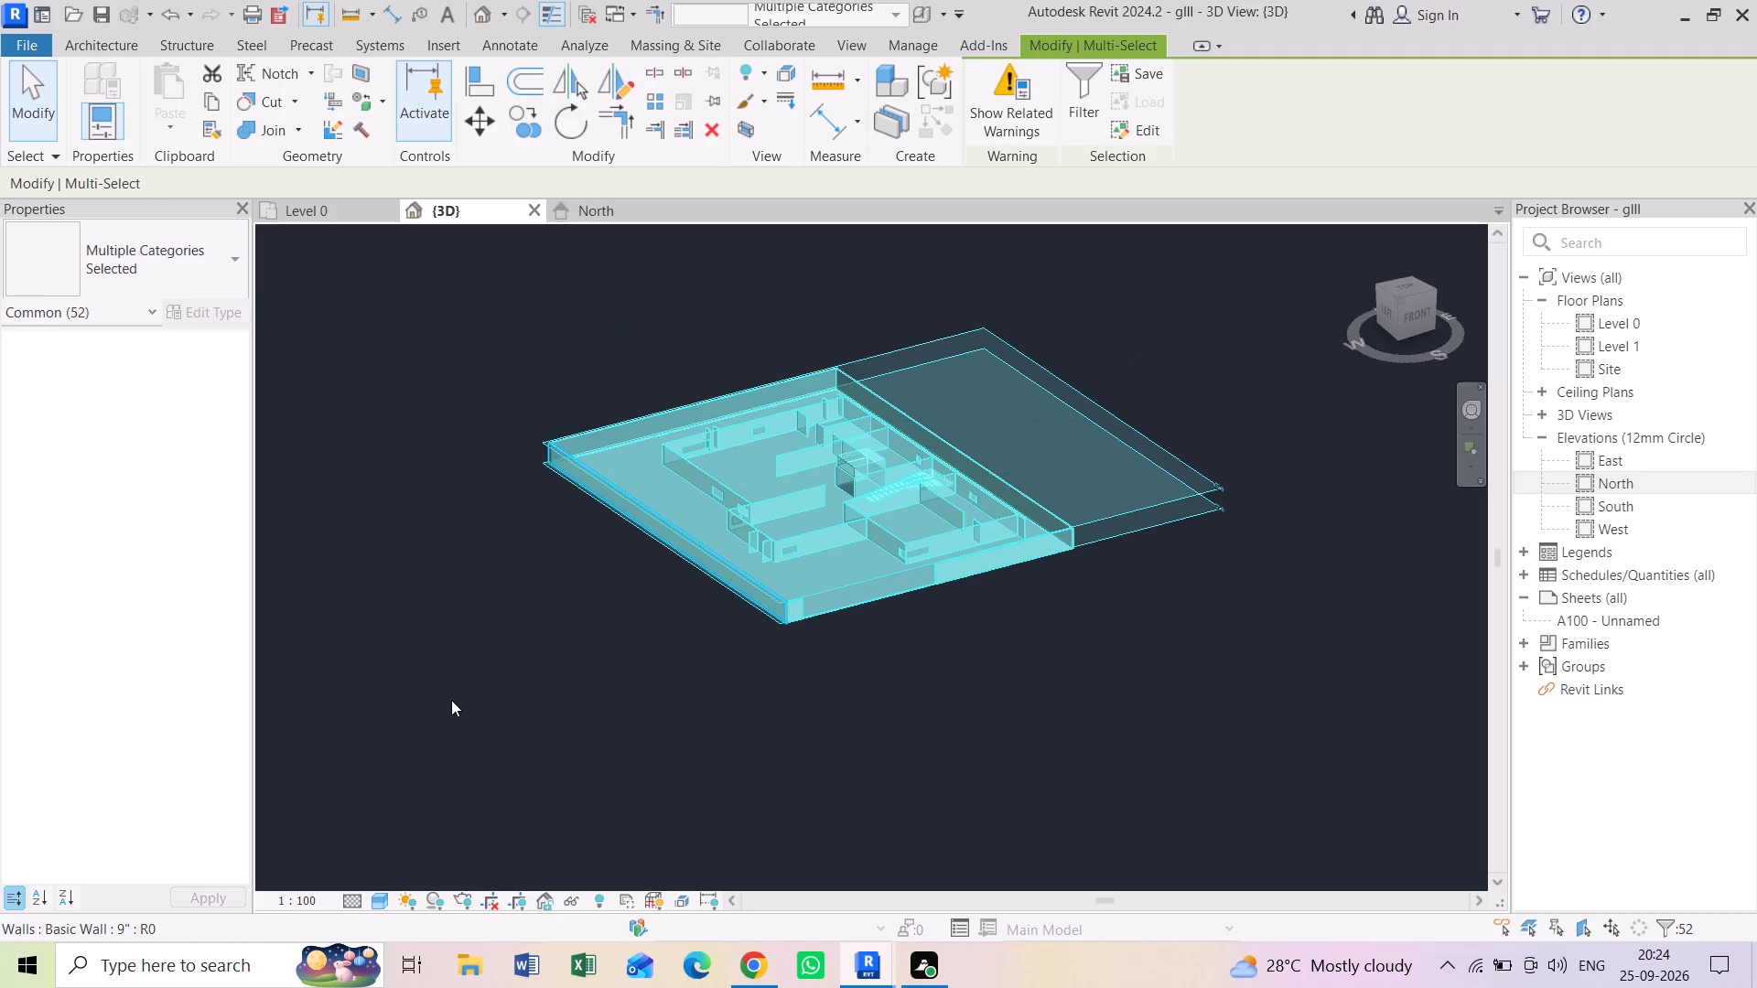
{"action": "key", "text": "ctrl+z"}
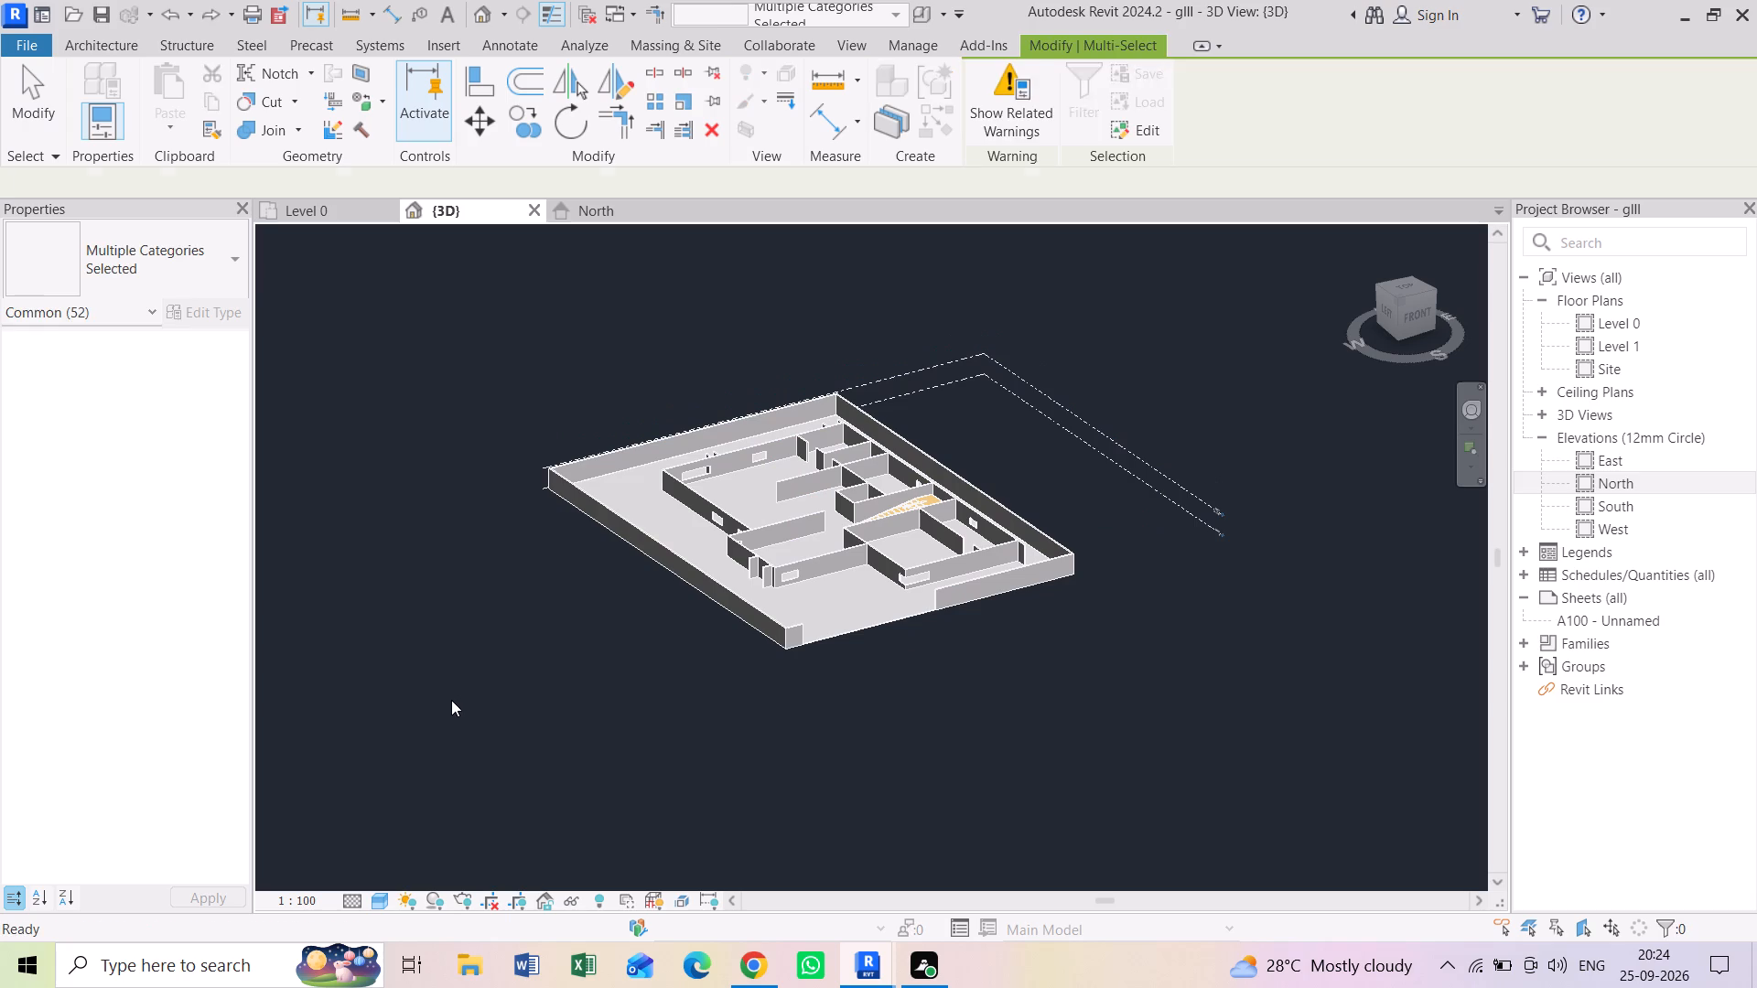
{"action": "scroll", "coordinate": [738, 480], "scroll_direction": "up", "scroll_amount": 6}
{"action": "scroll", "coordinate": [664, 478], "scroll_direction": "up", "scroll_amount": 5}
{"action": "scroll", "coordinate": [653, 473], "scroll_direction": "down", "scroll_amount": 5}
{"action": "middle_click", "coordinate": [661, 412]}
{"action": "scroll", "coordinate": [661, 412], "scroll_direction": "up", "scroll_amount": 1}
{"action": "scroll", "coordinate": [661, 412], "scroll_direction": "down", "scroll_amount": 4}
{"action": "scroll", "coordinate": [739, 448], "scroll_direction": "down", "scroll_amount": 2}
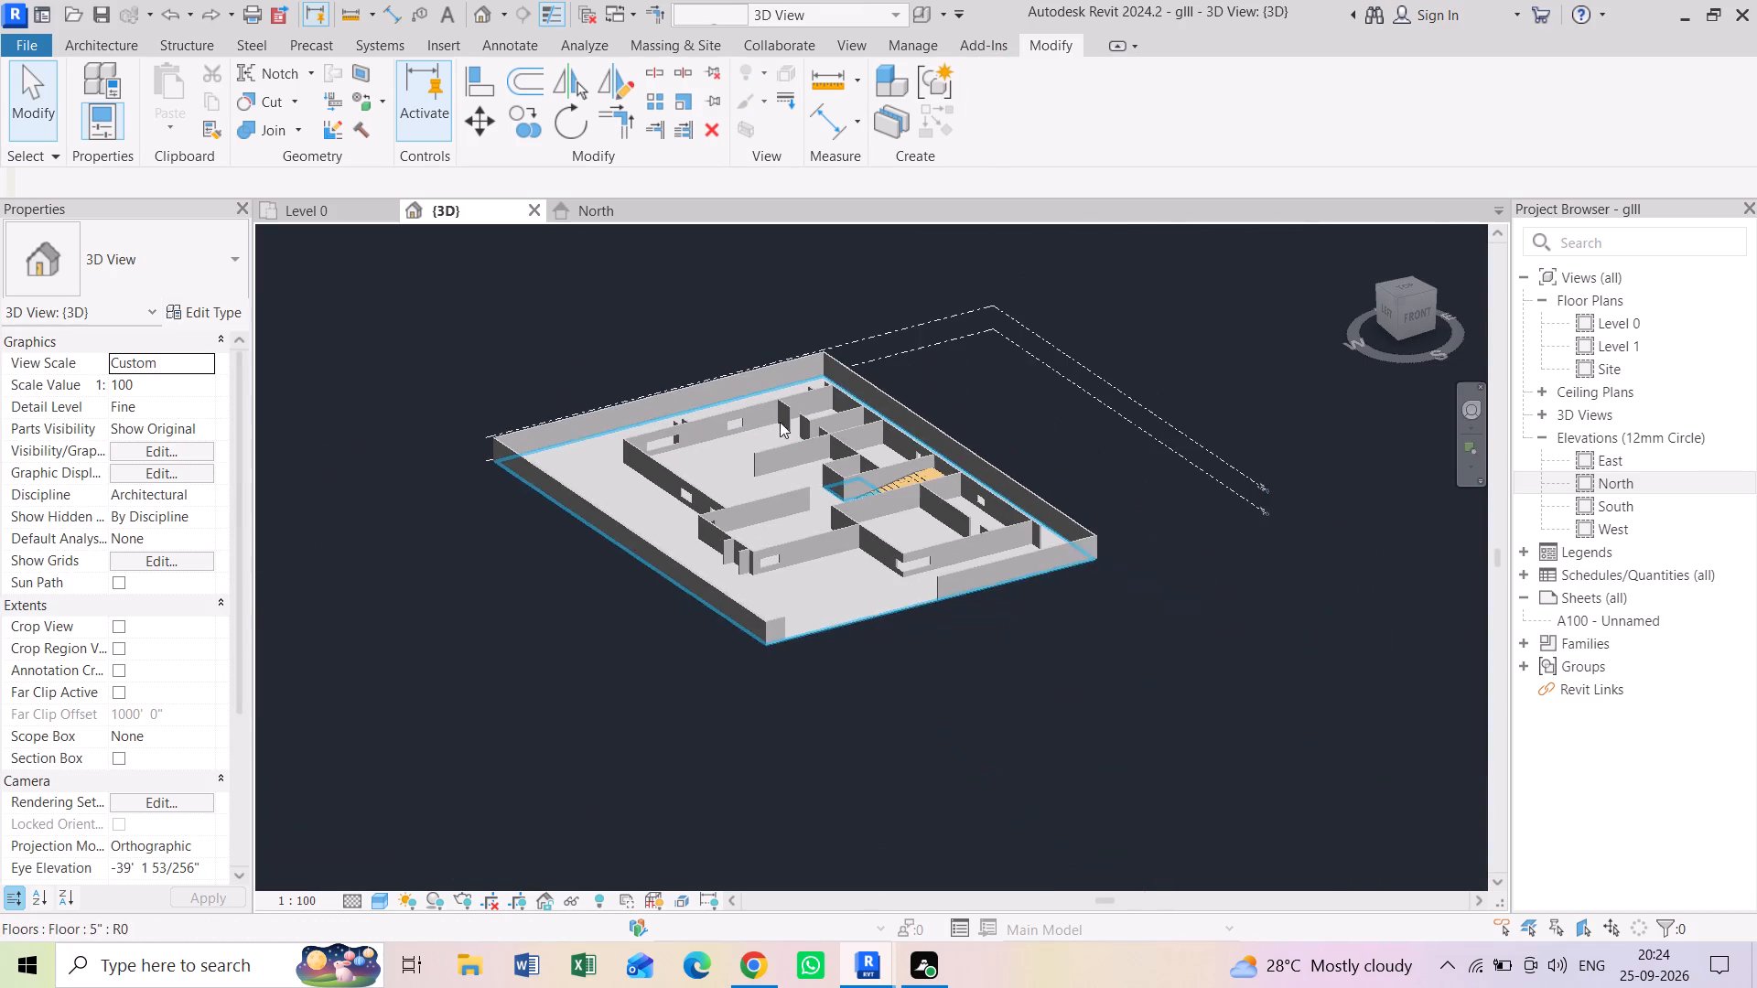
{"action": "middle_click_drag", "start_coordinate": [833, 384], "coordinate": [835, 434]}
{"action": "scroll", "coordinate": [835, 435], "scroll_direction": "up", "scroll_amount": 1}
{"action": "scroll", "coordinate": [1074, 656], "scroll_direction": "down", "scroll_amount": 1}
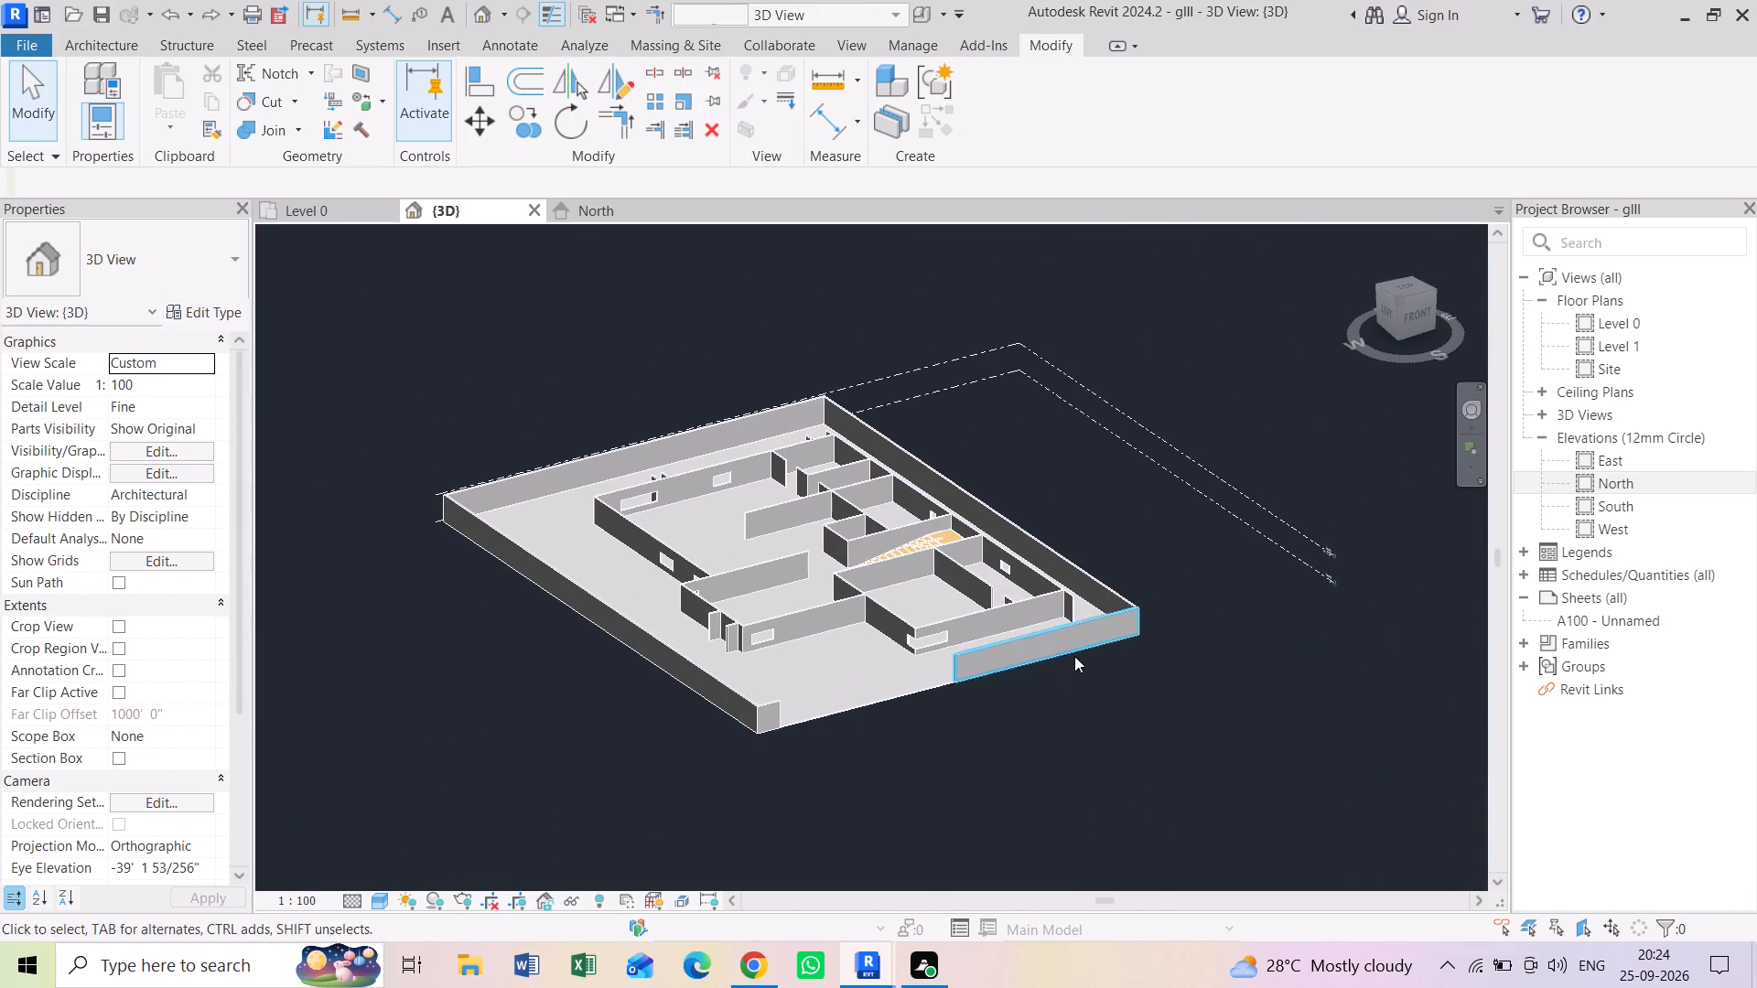
Select the whole house together with both level datums several times to examine what the selection covers, and clear it.
{"action": "scroll", "coordinate": [1074, 656], "scroll_direction": "down", "scroll_amount": 1}
{"action": "left_click_drag", "start_coordinate": [1120, 800], "coordinate": [521, 435]}
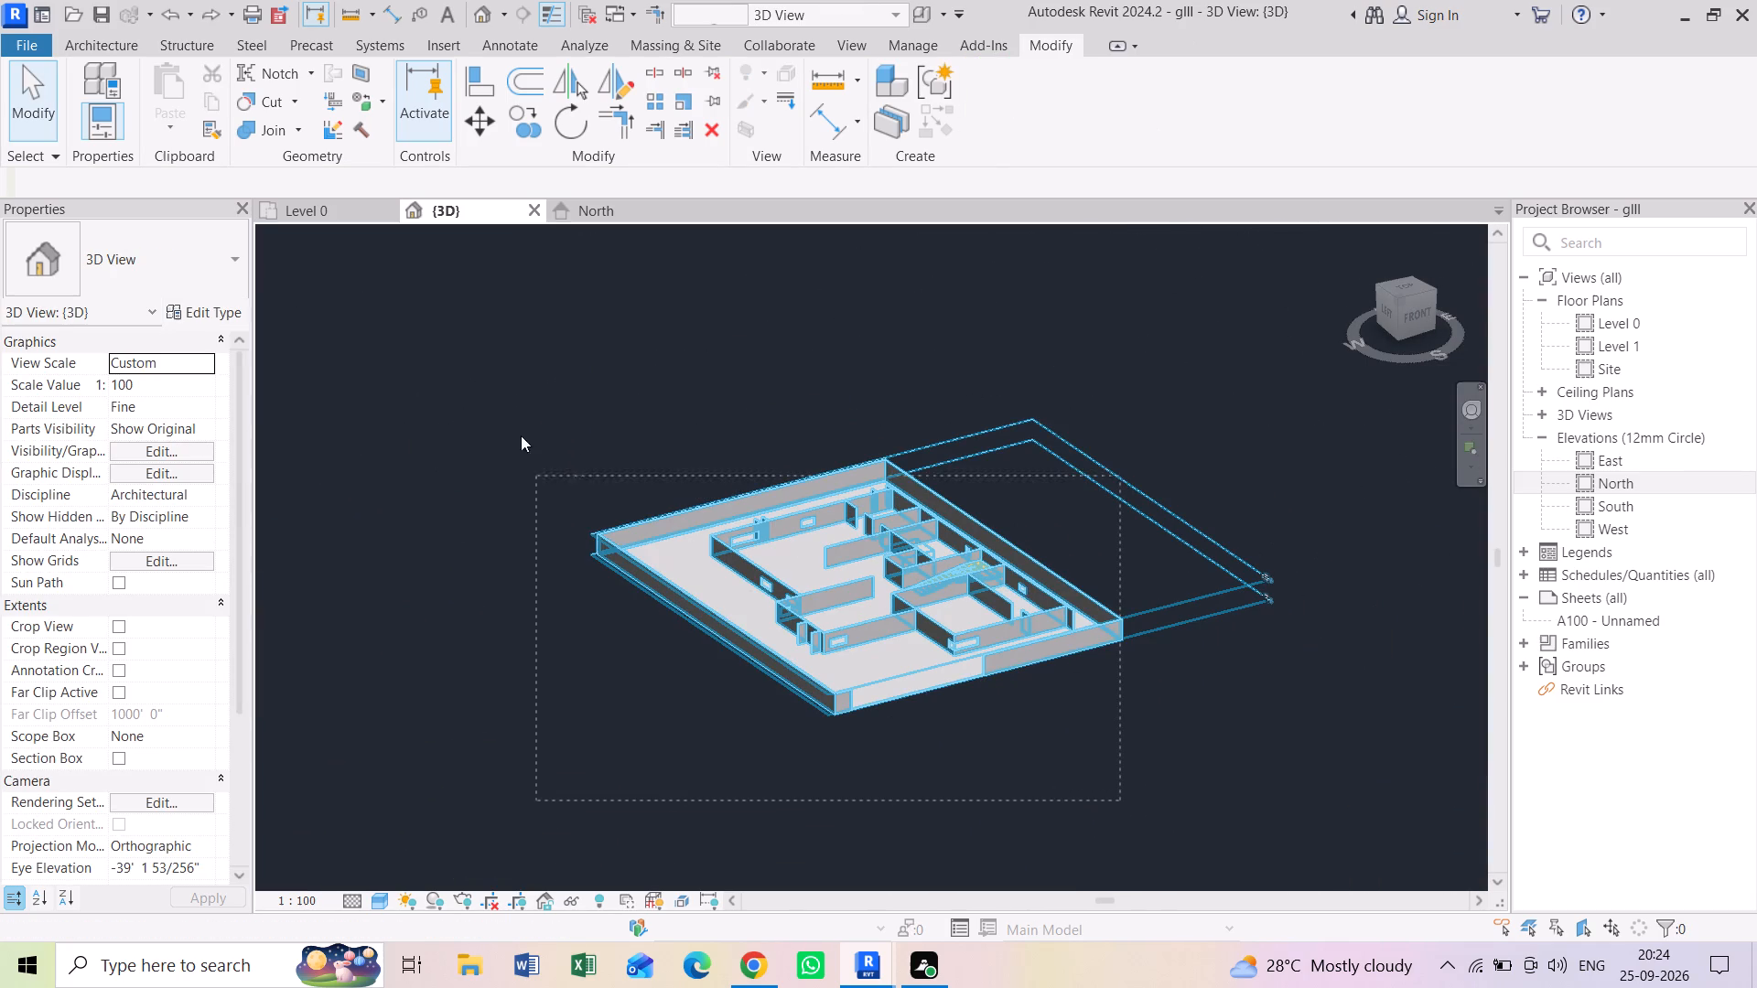
{"action": "left_click_drag", "start_coordinate": [521, 435], "coordinate": [512, 403]}
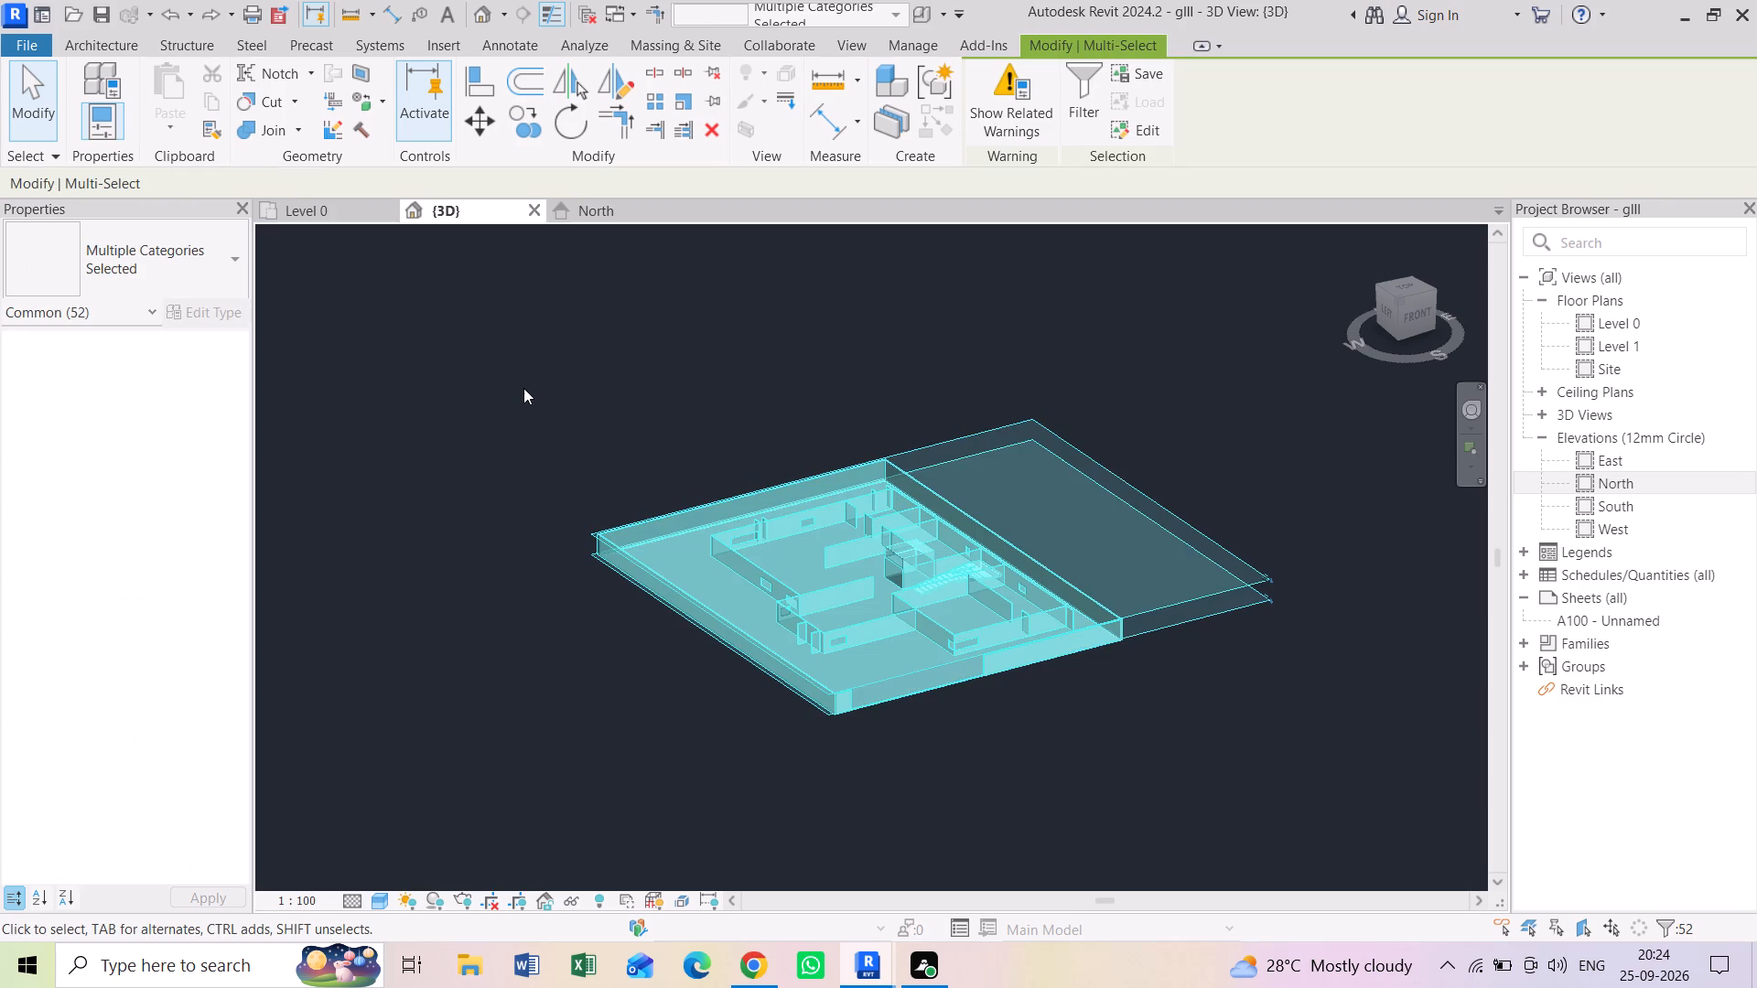
{"action": "left_click", "coordinate": [523, 388]}
{"action": "left_click_drag", "start_coordinate": [523, 388], "coordinate": [1047, 692]}
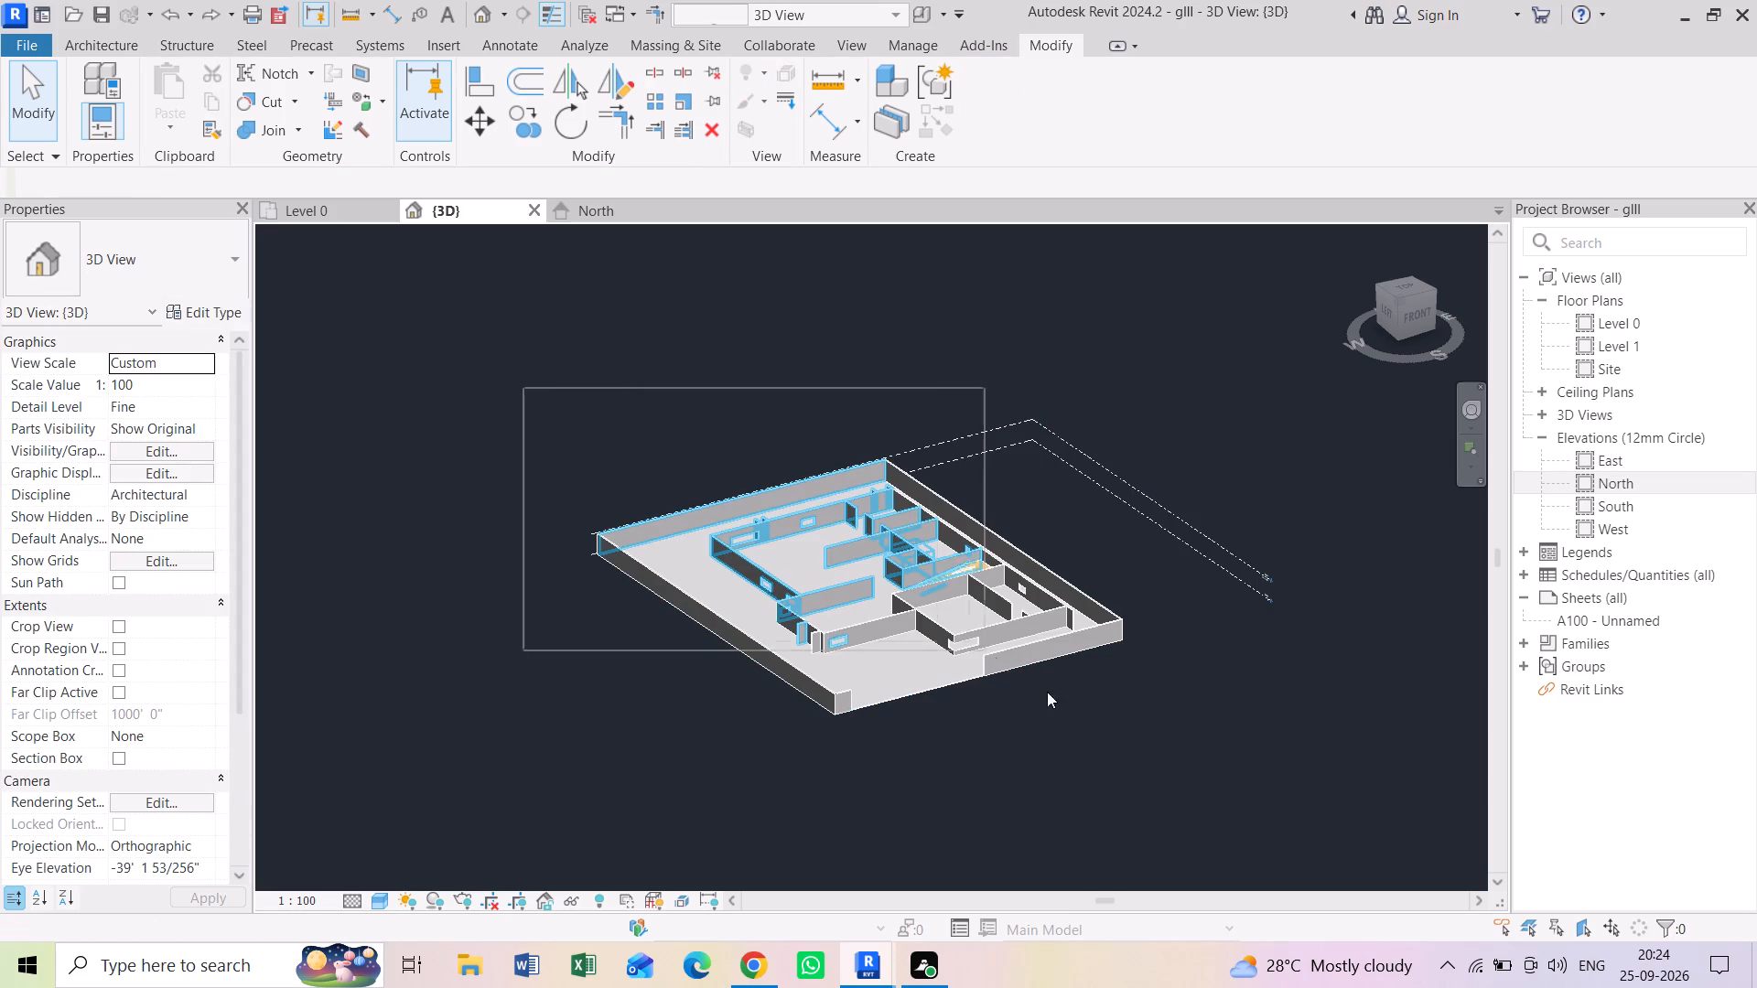
{"action": "left_click_drag", "start_coordinate": [1047, 692], "coordinate": [1313, 835]}
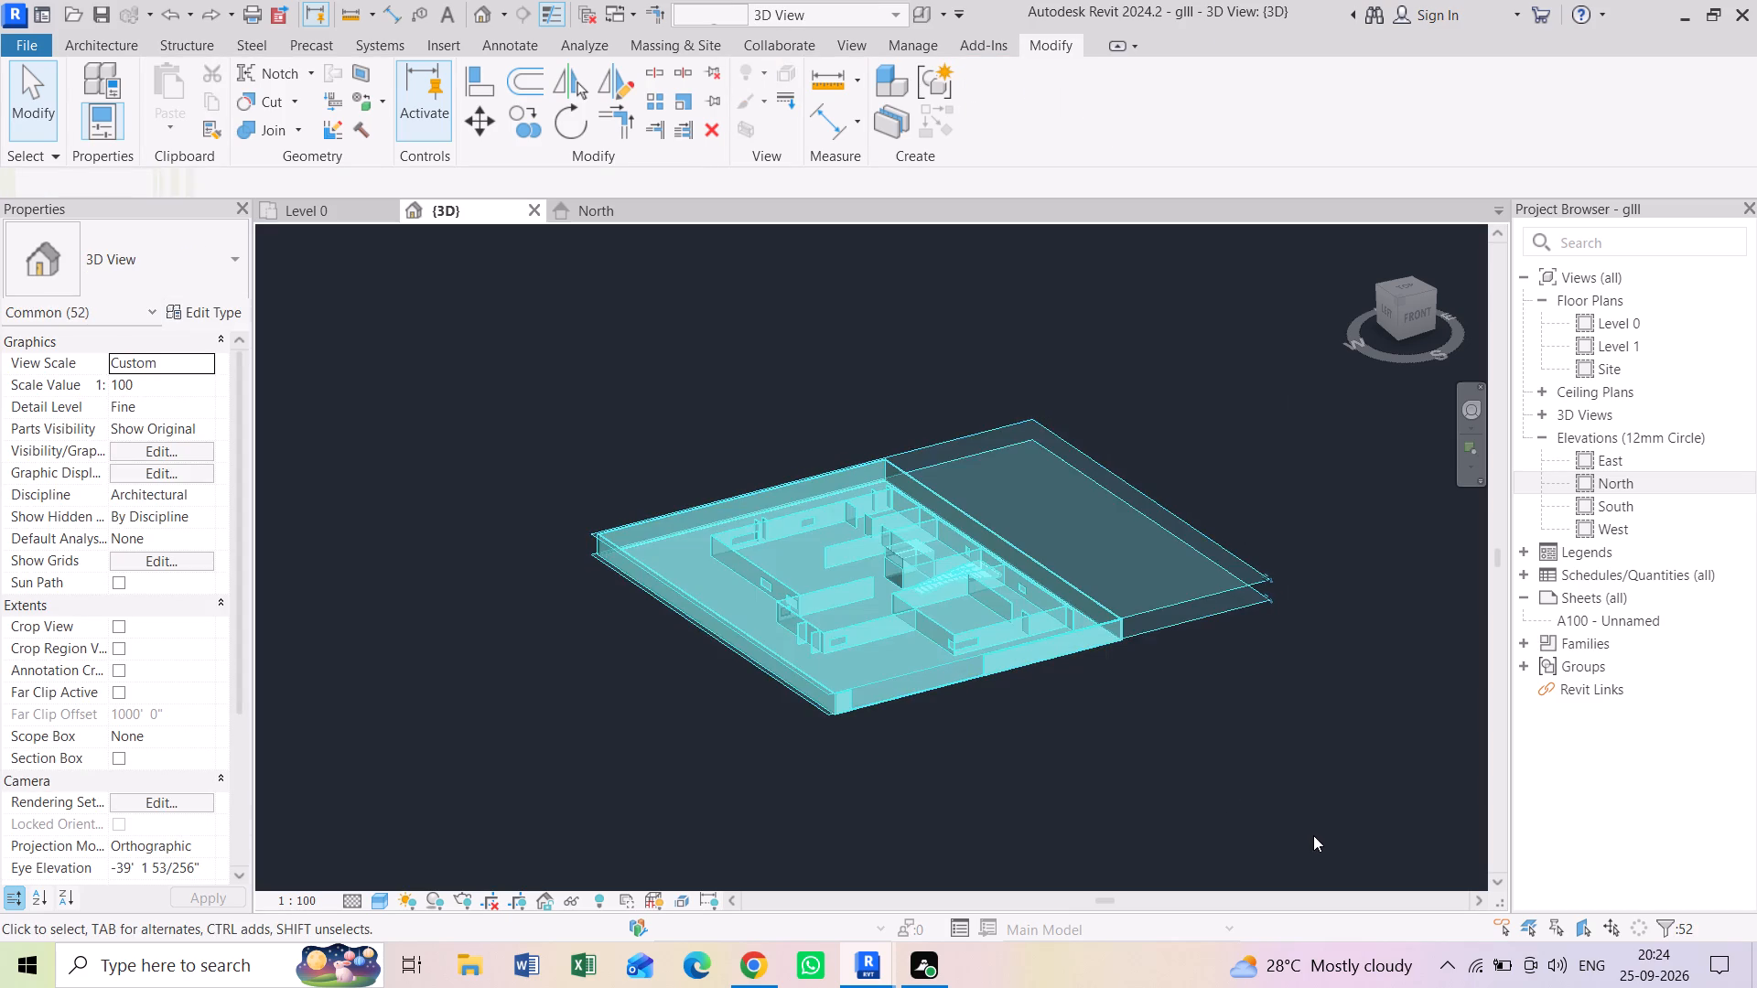
{"action": "left_click_drag", "start_coordinate": [1313, 835], "coordinate": [494, 376]}
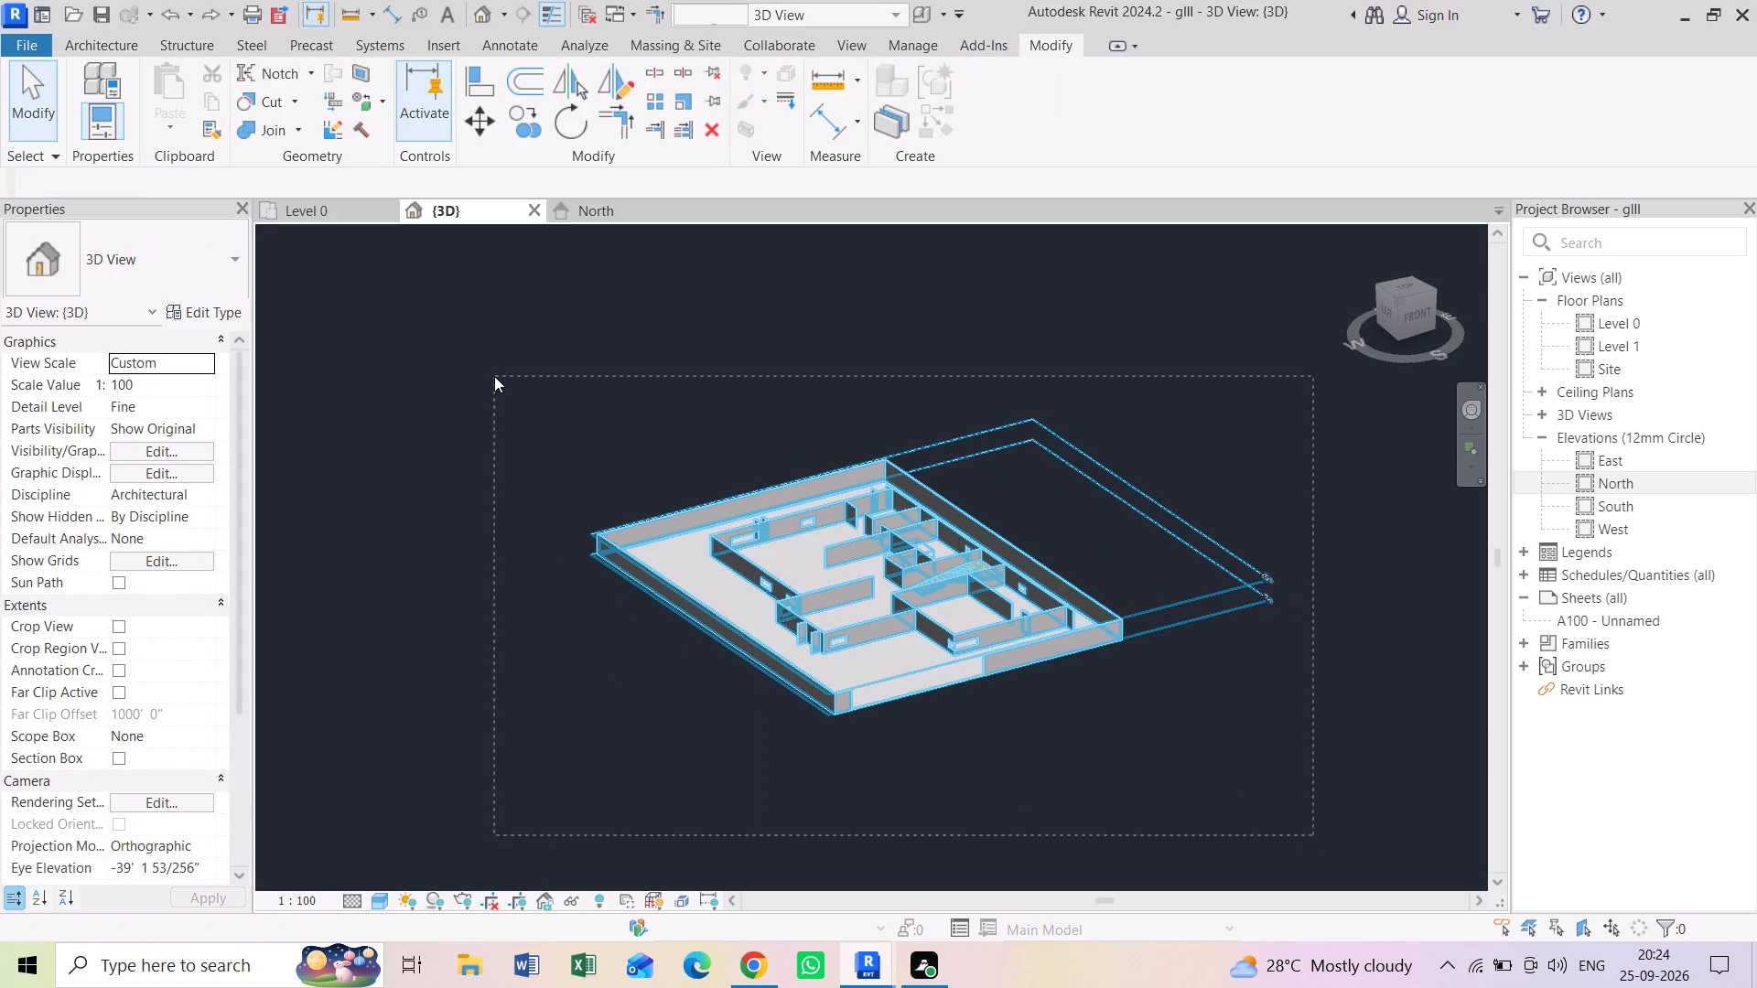
{"action": "left_click_drag", "start_coordinate": [420, 285], "coordinate": [1183, 682]}
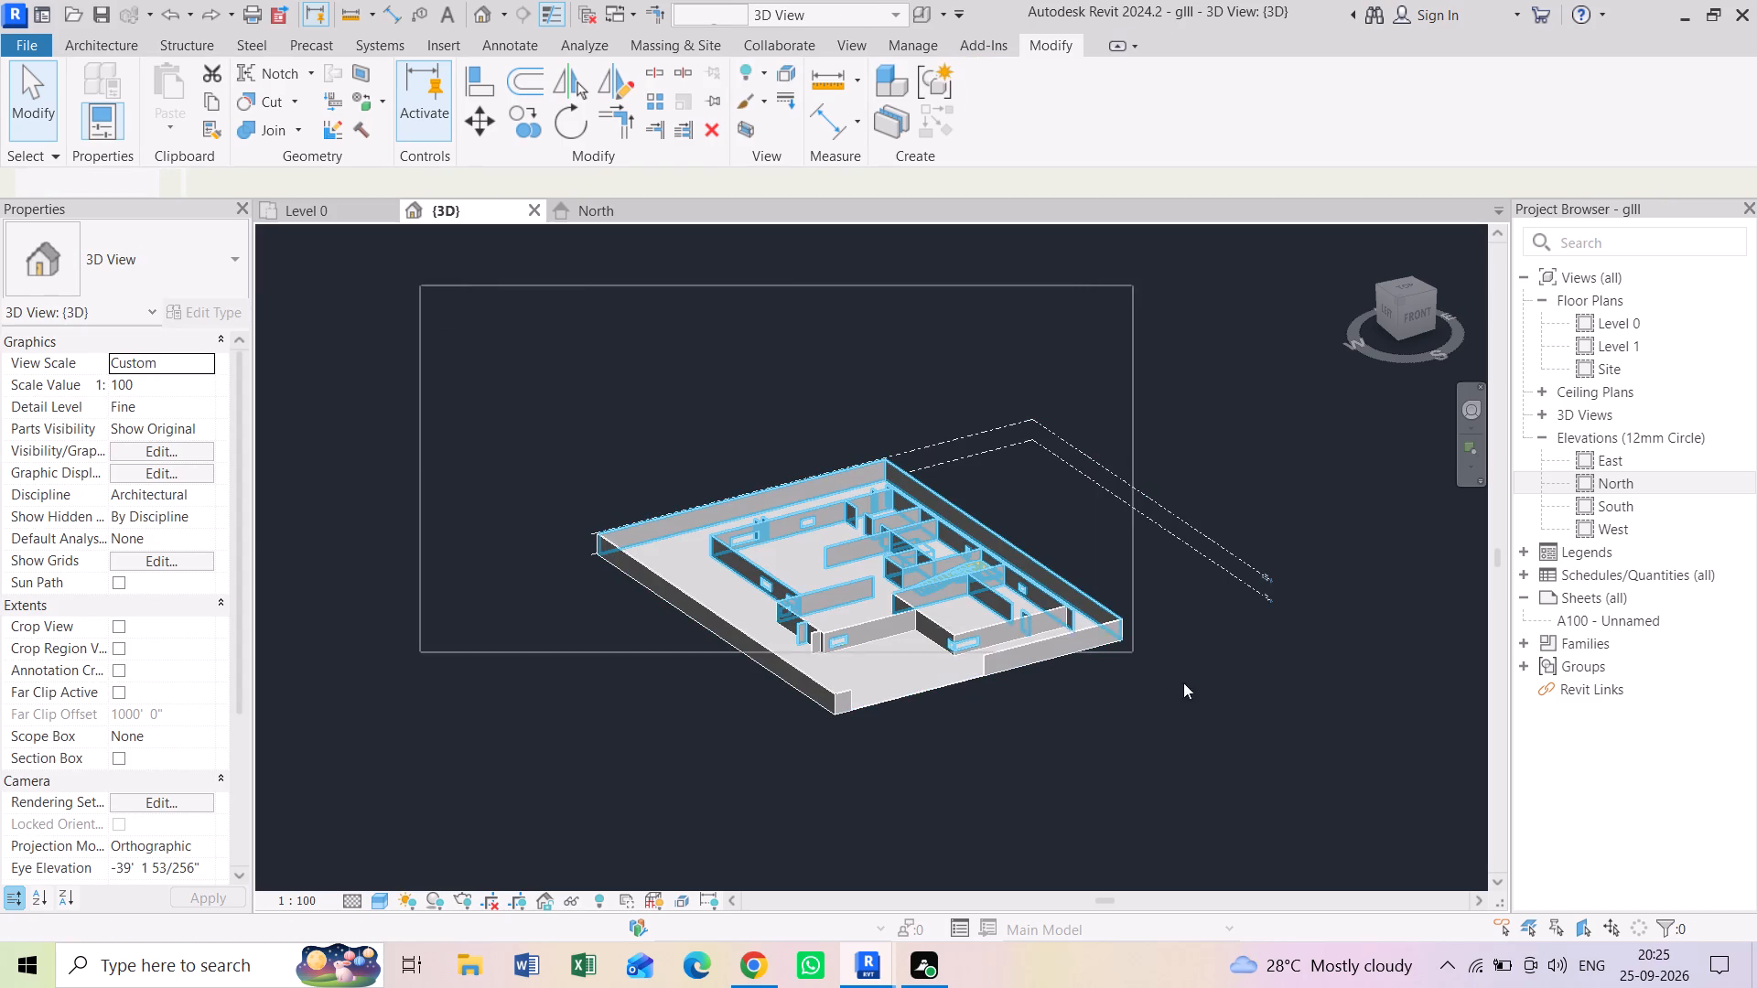
{"action": "left_click_drag", "start_coordinate": [1183, 682], "coordinate": [1358, 778]}
{"action": "left_click_drag", "start_coordinate": [1360, 778], "coordinate": [835, 660]}
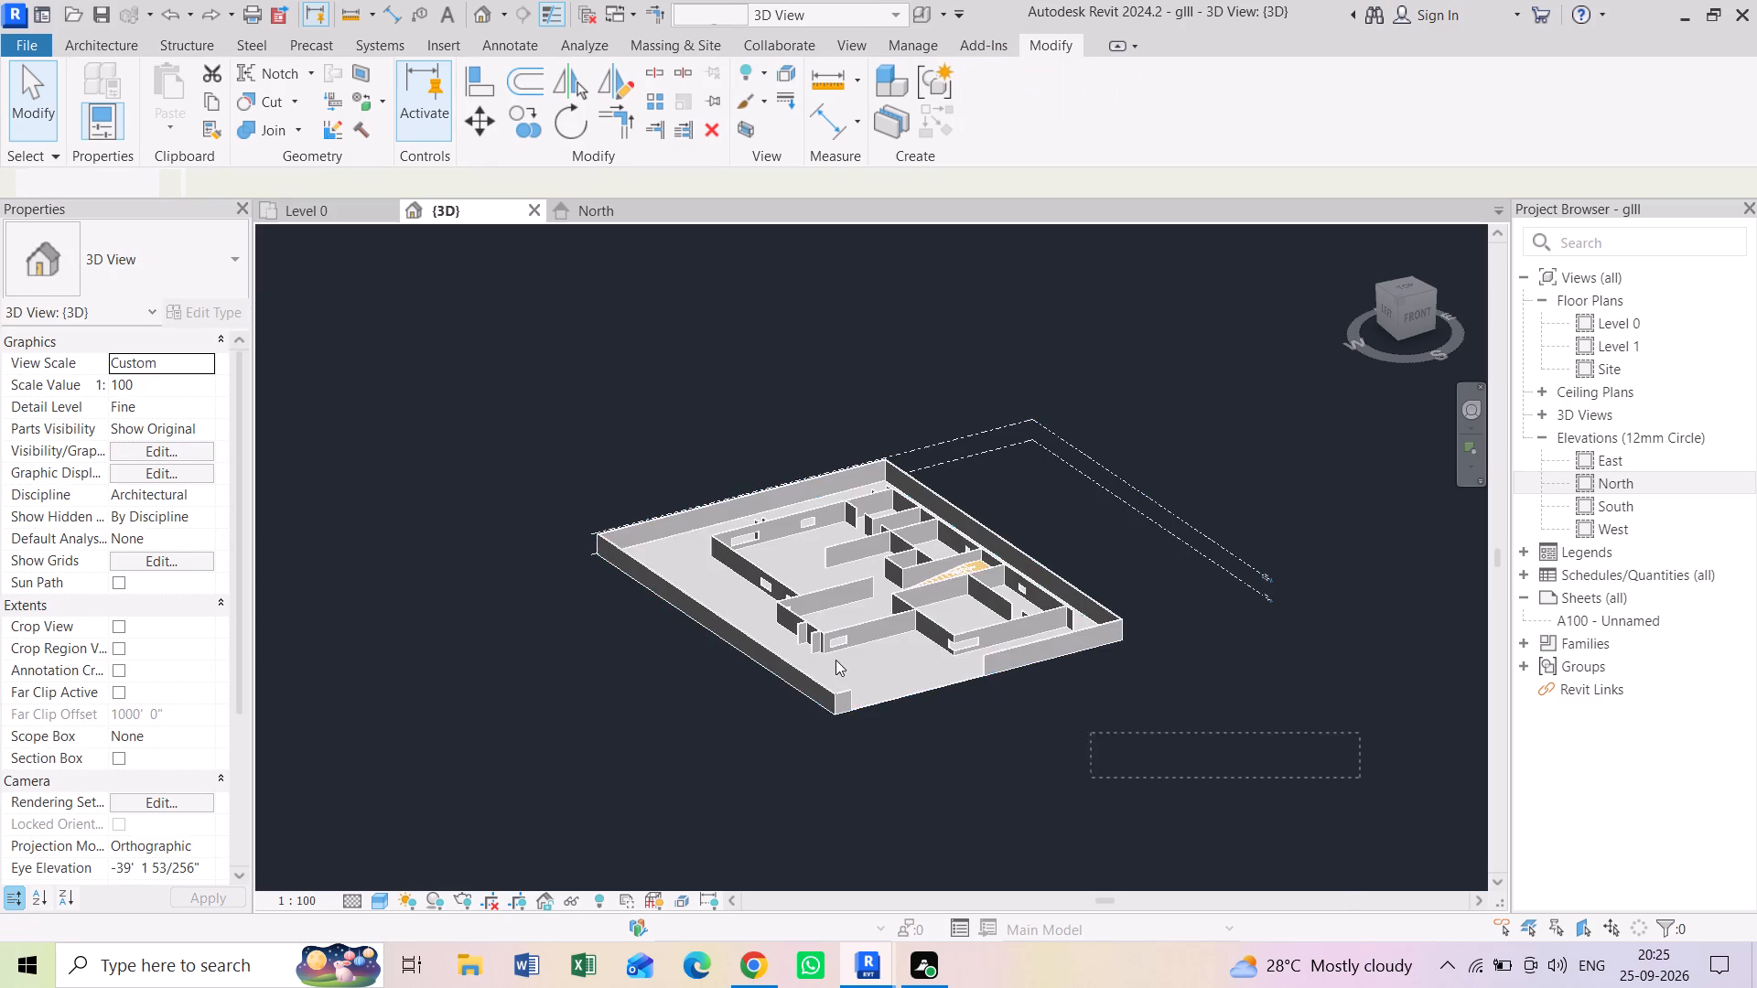
{"action": "left_click_drag", "start_coordinate": [835, 660], "coordinate": [469, 383]}
{"action": "left_click_drag", "start_coordinate": [469, 383], "coordinate": [473, 383]}
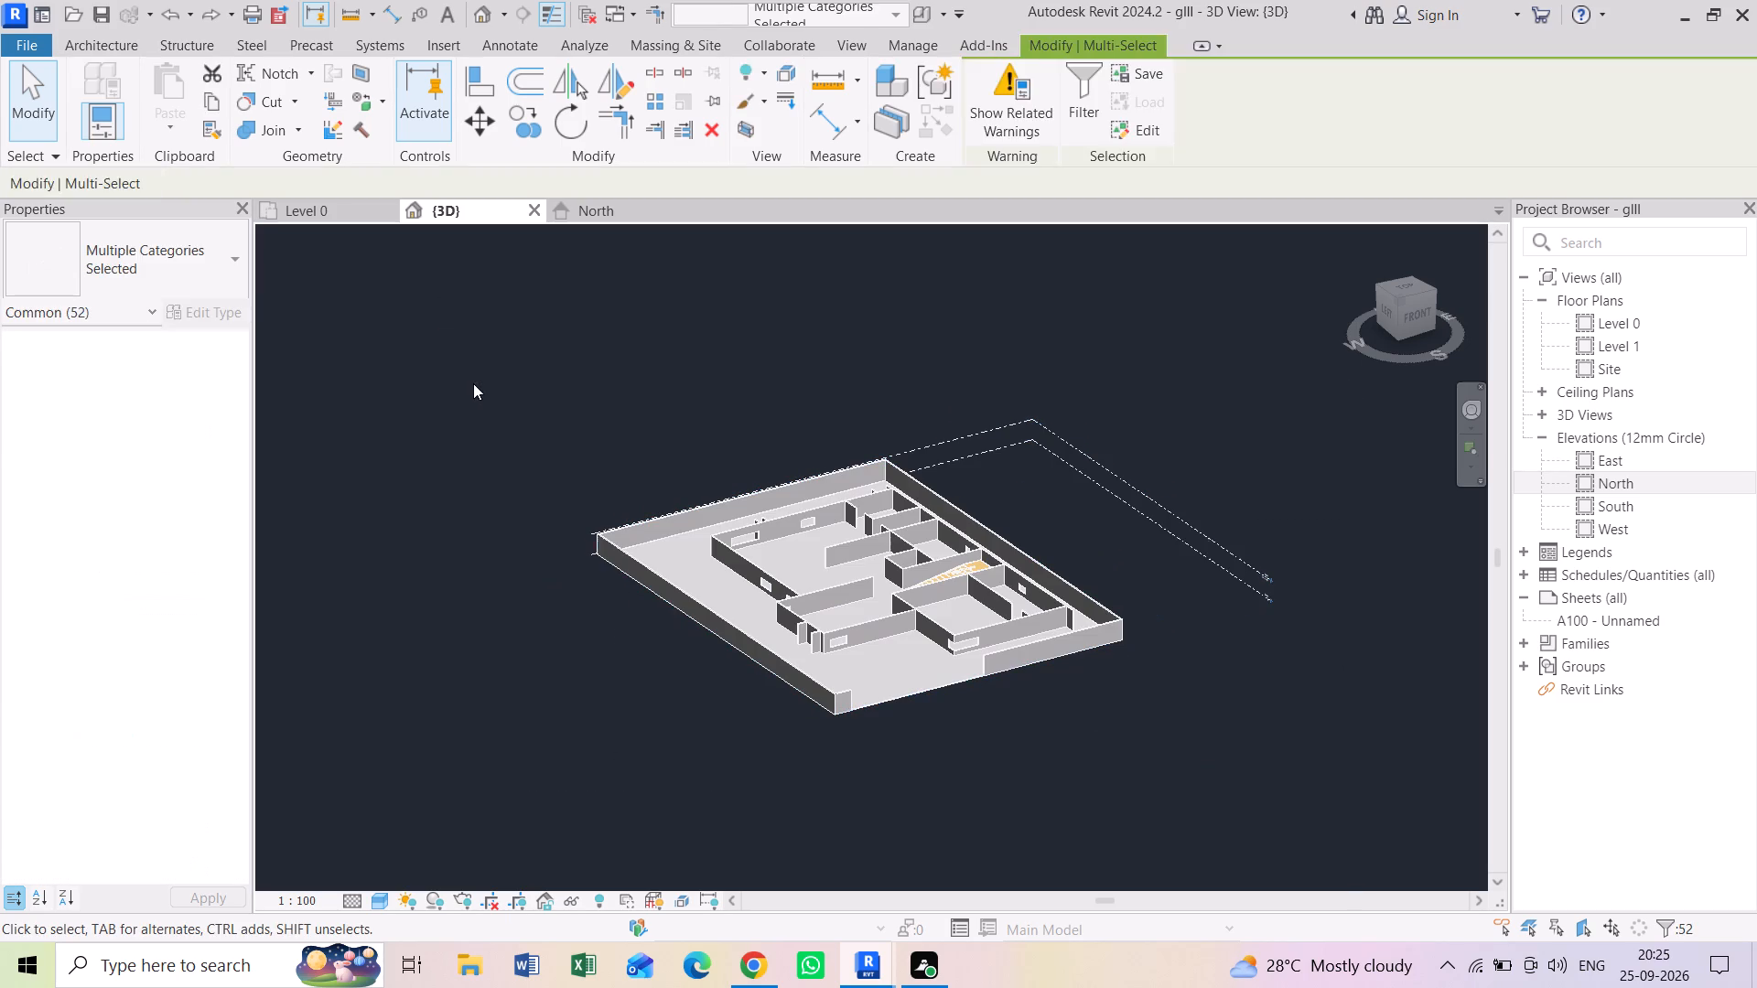
{"action": "left_click_drag", "start_coordinate": [473, 383], "coordinate": [1306, 732]}
{"action": "left_click_drag", "start_coordinate": [1343, 771], "coordinate": [477, 451]}
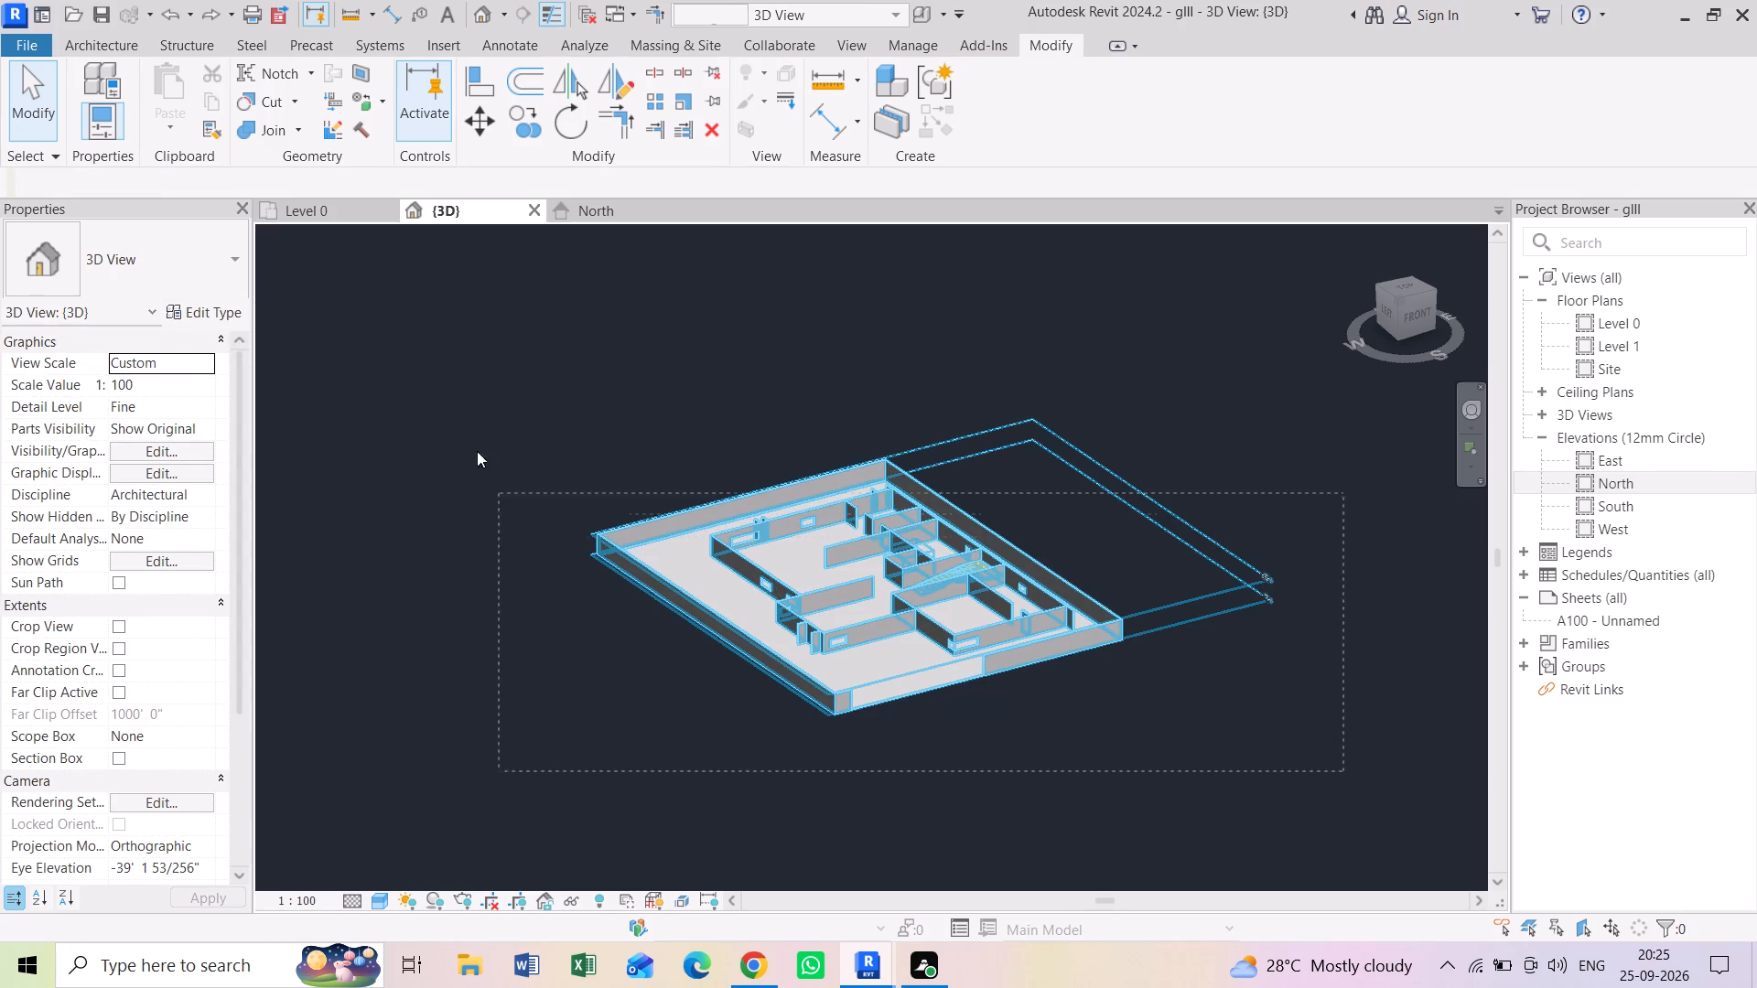
{"action": "left_click_drag", "start_coordinate": [477, 451], "coordinate": [470, 401]}
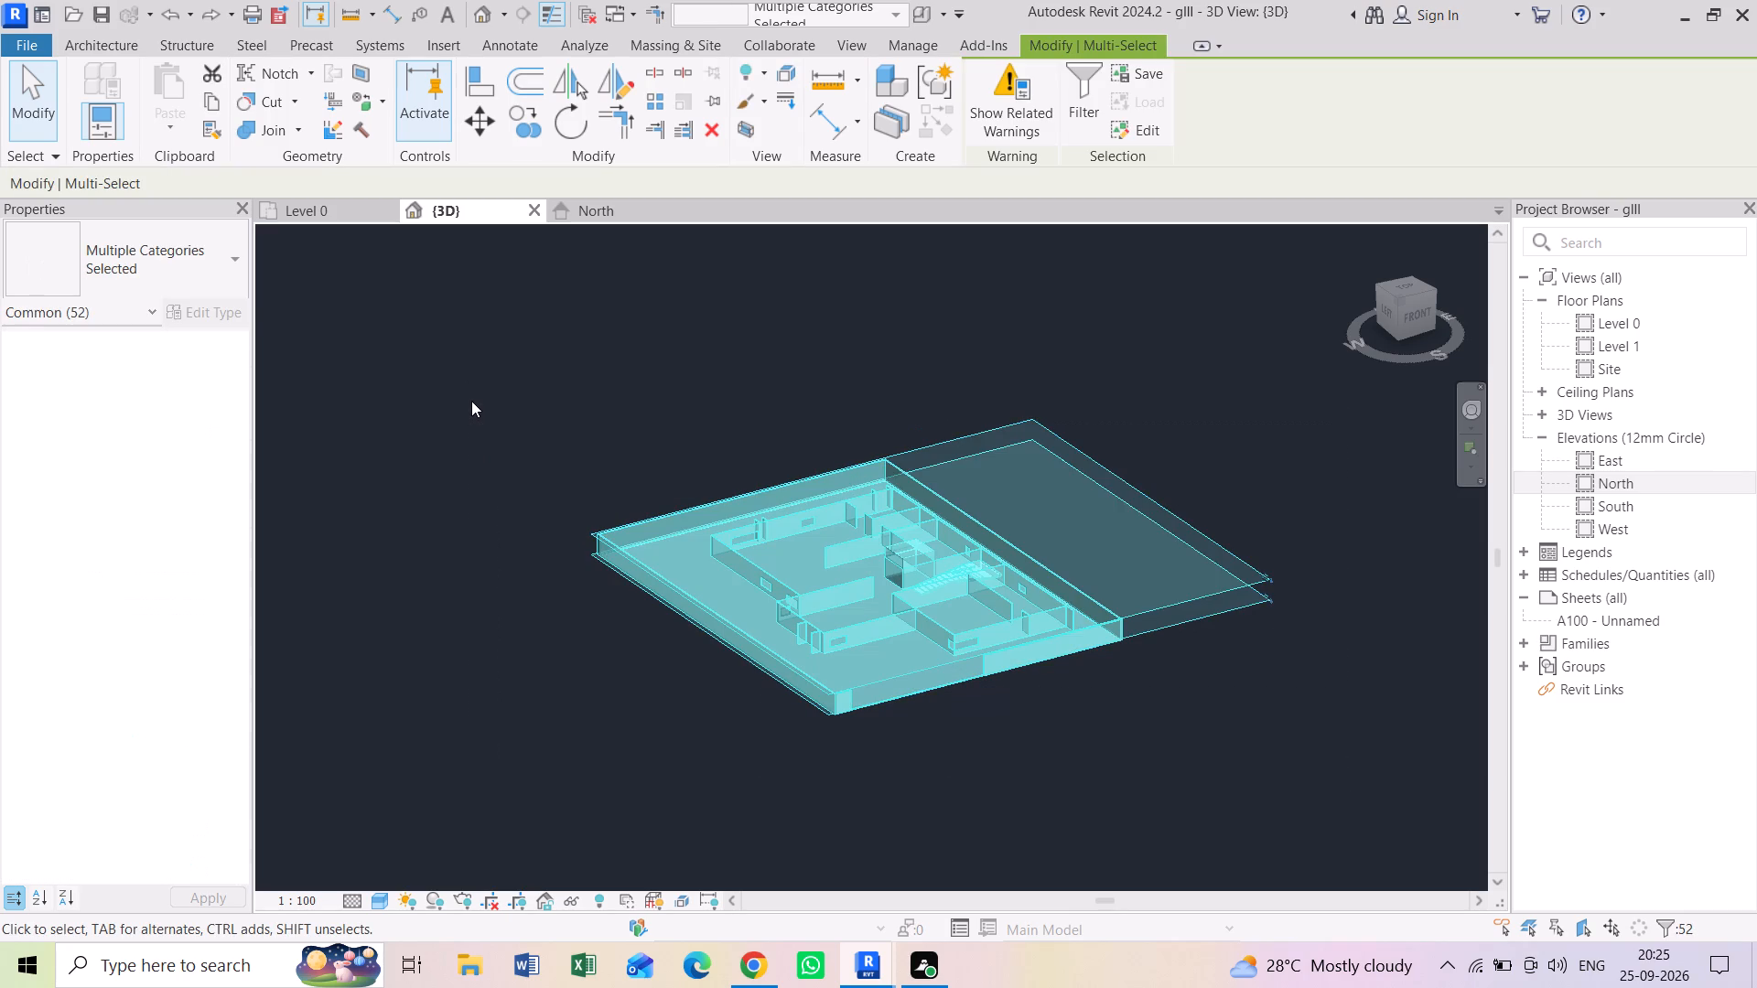
{"action": "left_click", "coordinate": [471, 401]}
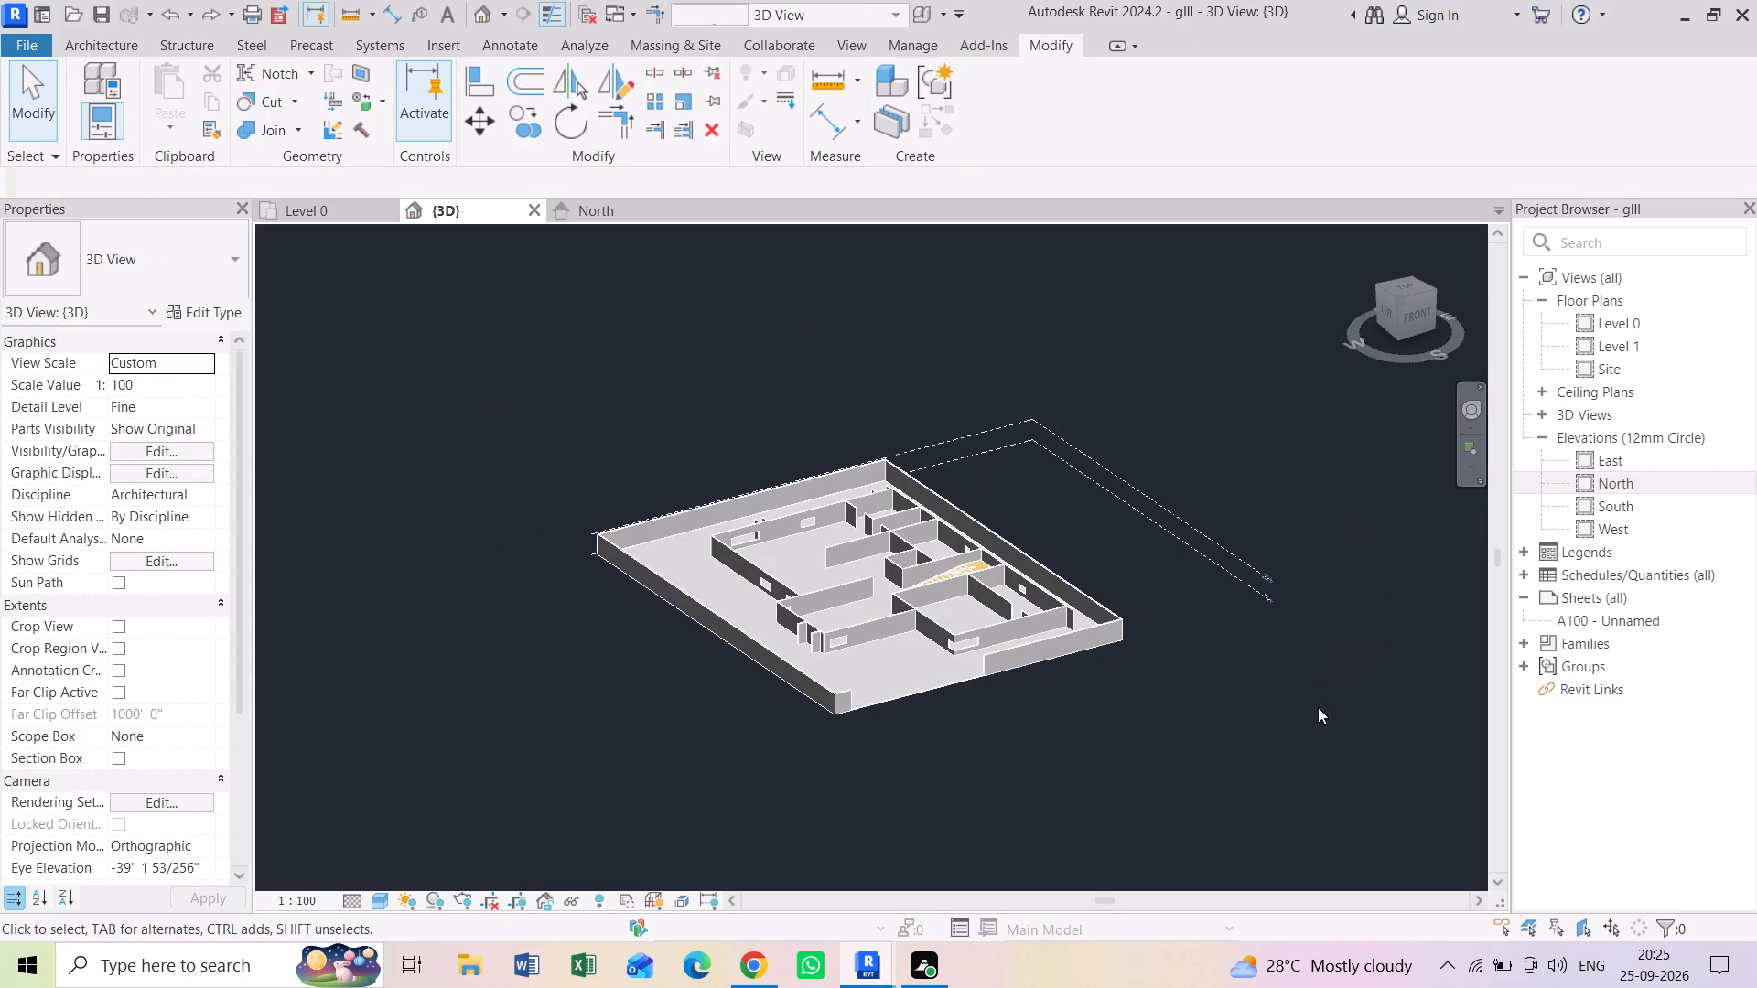
Select the whole model, clear the selection, and inspect the walls around the staircase up close.
{"action": "left_click_drag", "start_coordinate": [1337, 751], "coordinate": [502, 382]}
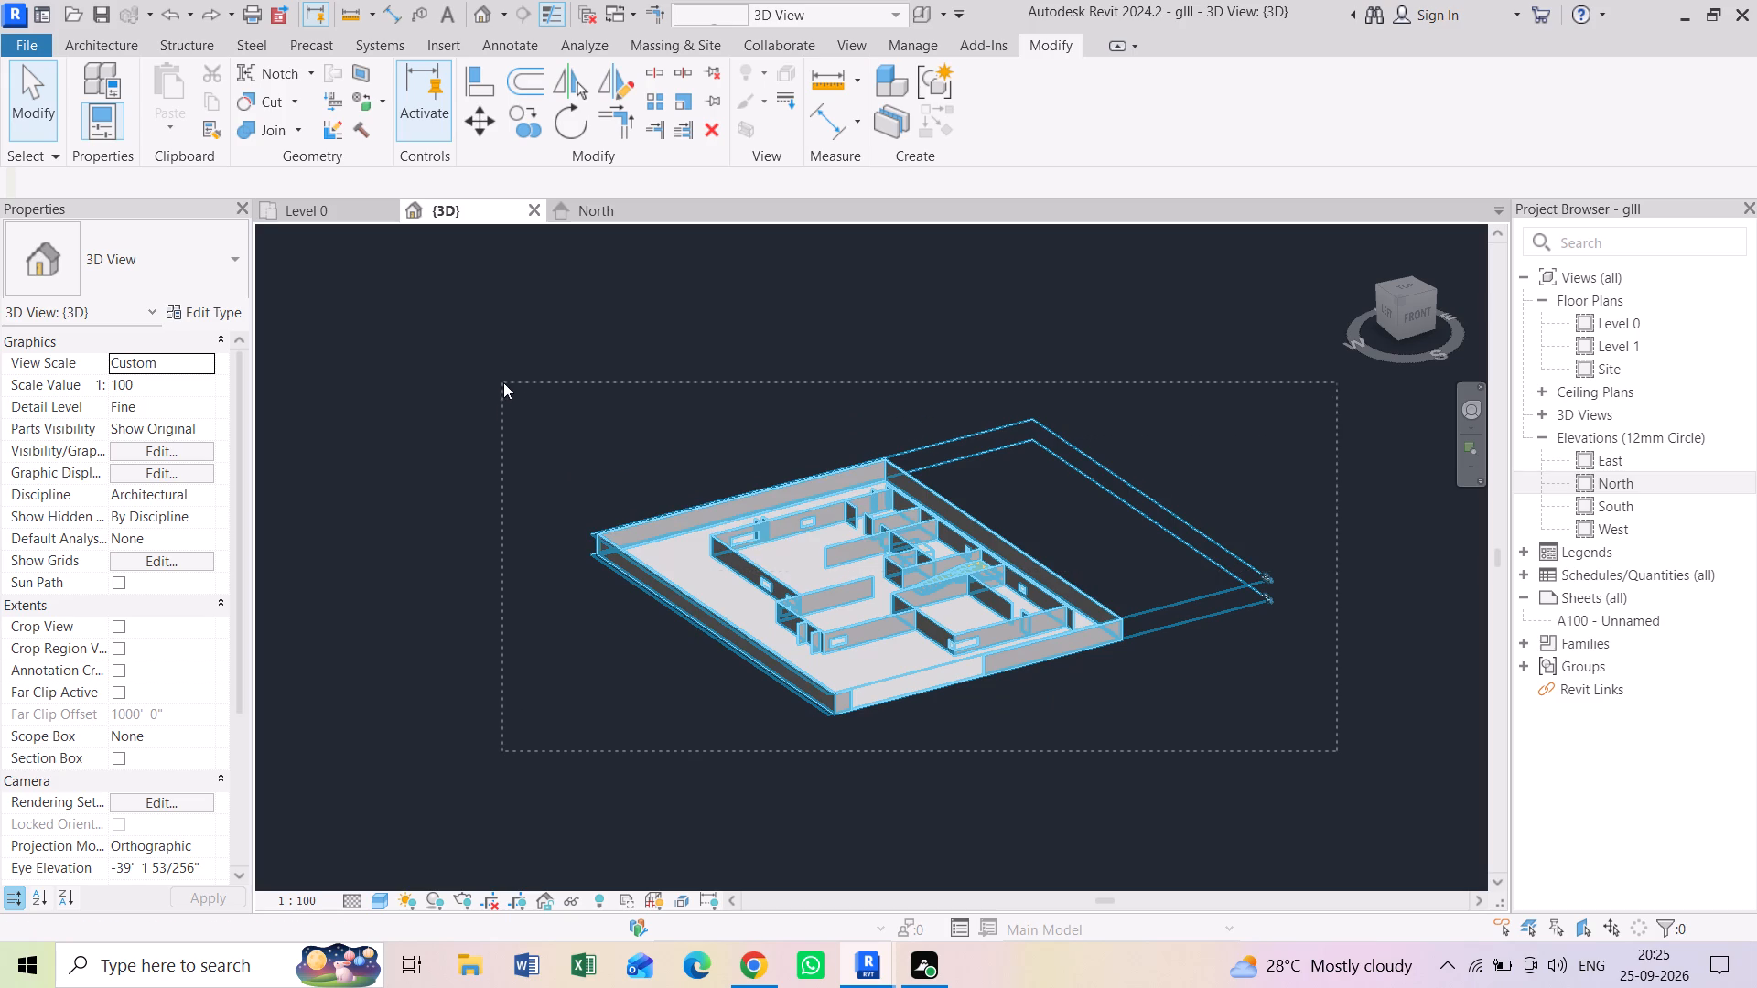
{"action": "scroll", "coordinate": [706, 385], "scroll_direction": "down", "scroll_amount": 1}
{"action": "middle_click_drag", "start_coordinate": [685, 385], "coordinate": [698, 406]}
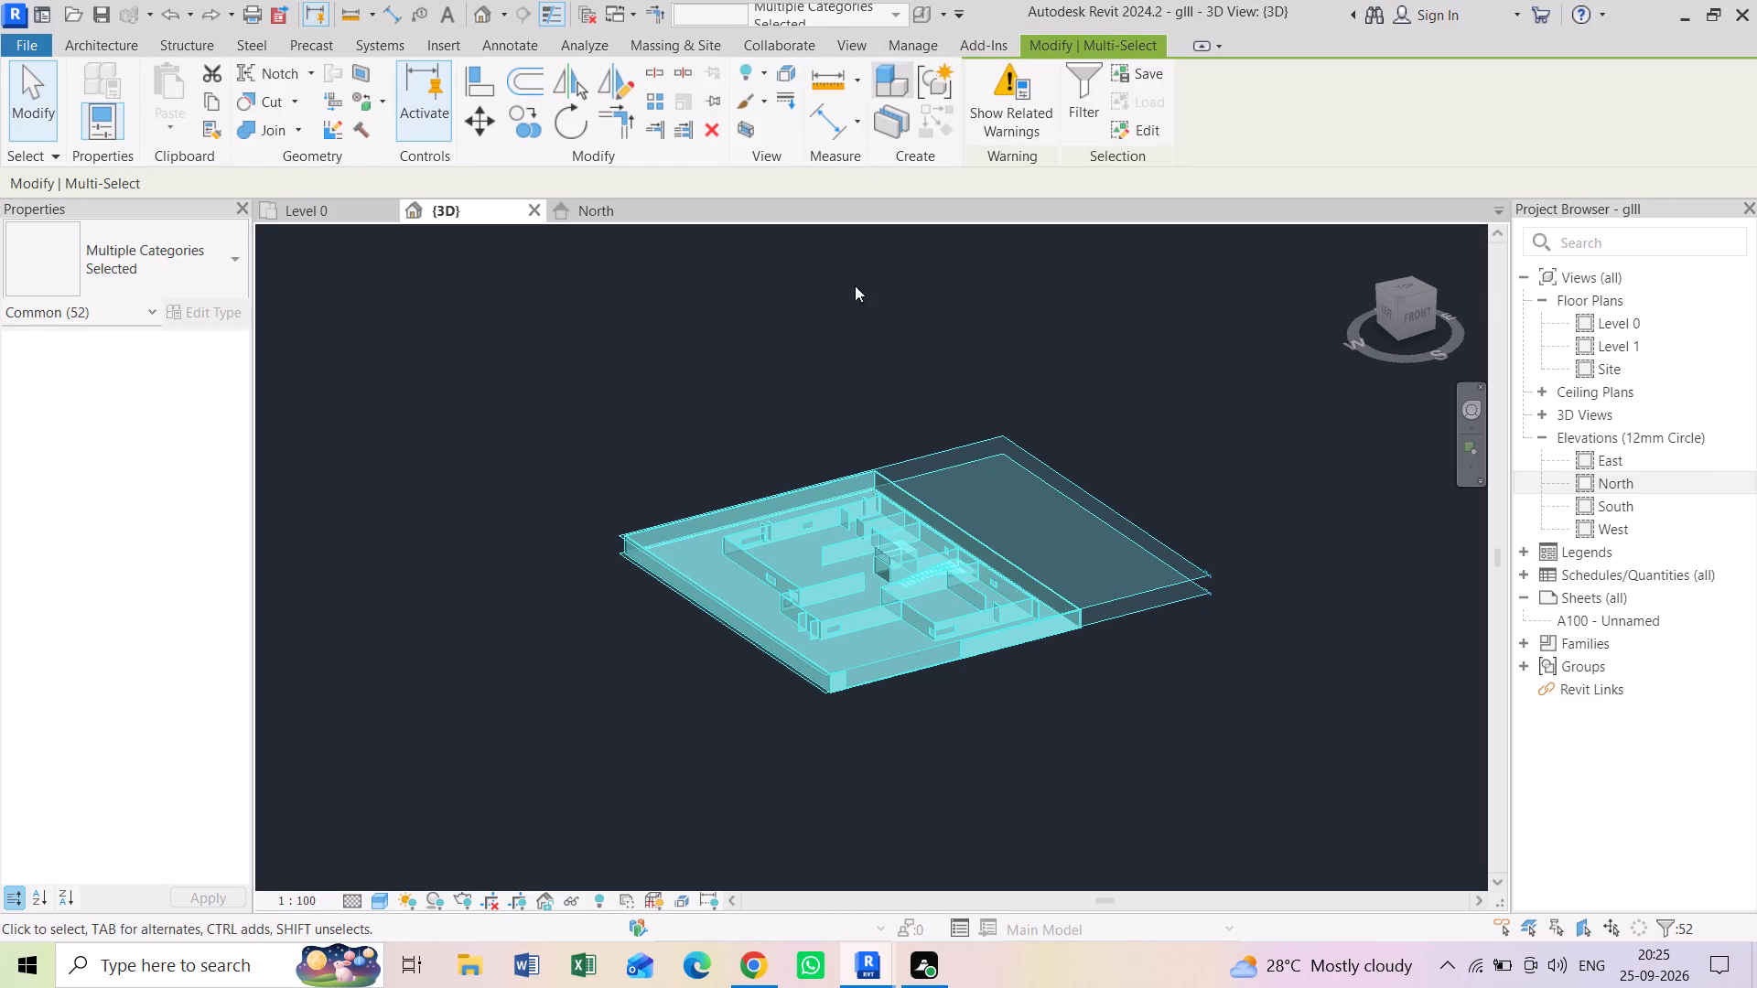
{"action": "left_click", "coordinate": [814, 389]}
{"action": "scroll", "coordinate": [814, 390], "scroll_direction": "down", "scroll_amount": 1}
{"action": "middle_click_drag", "start_coordinate": [823, 408], "coordinate": [852, 403]}
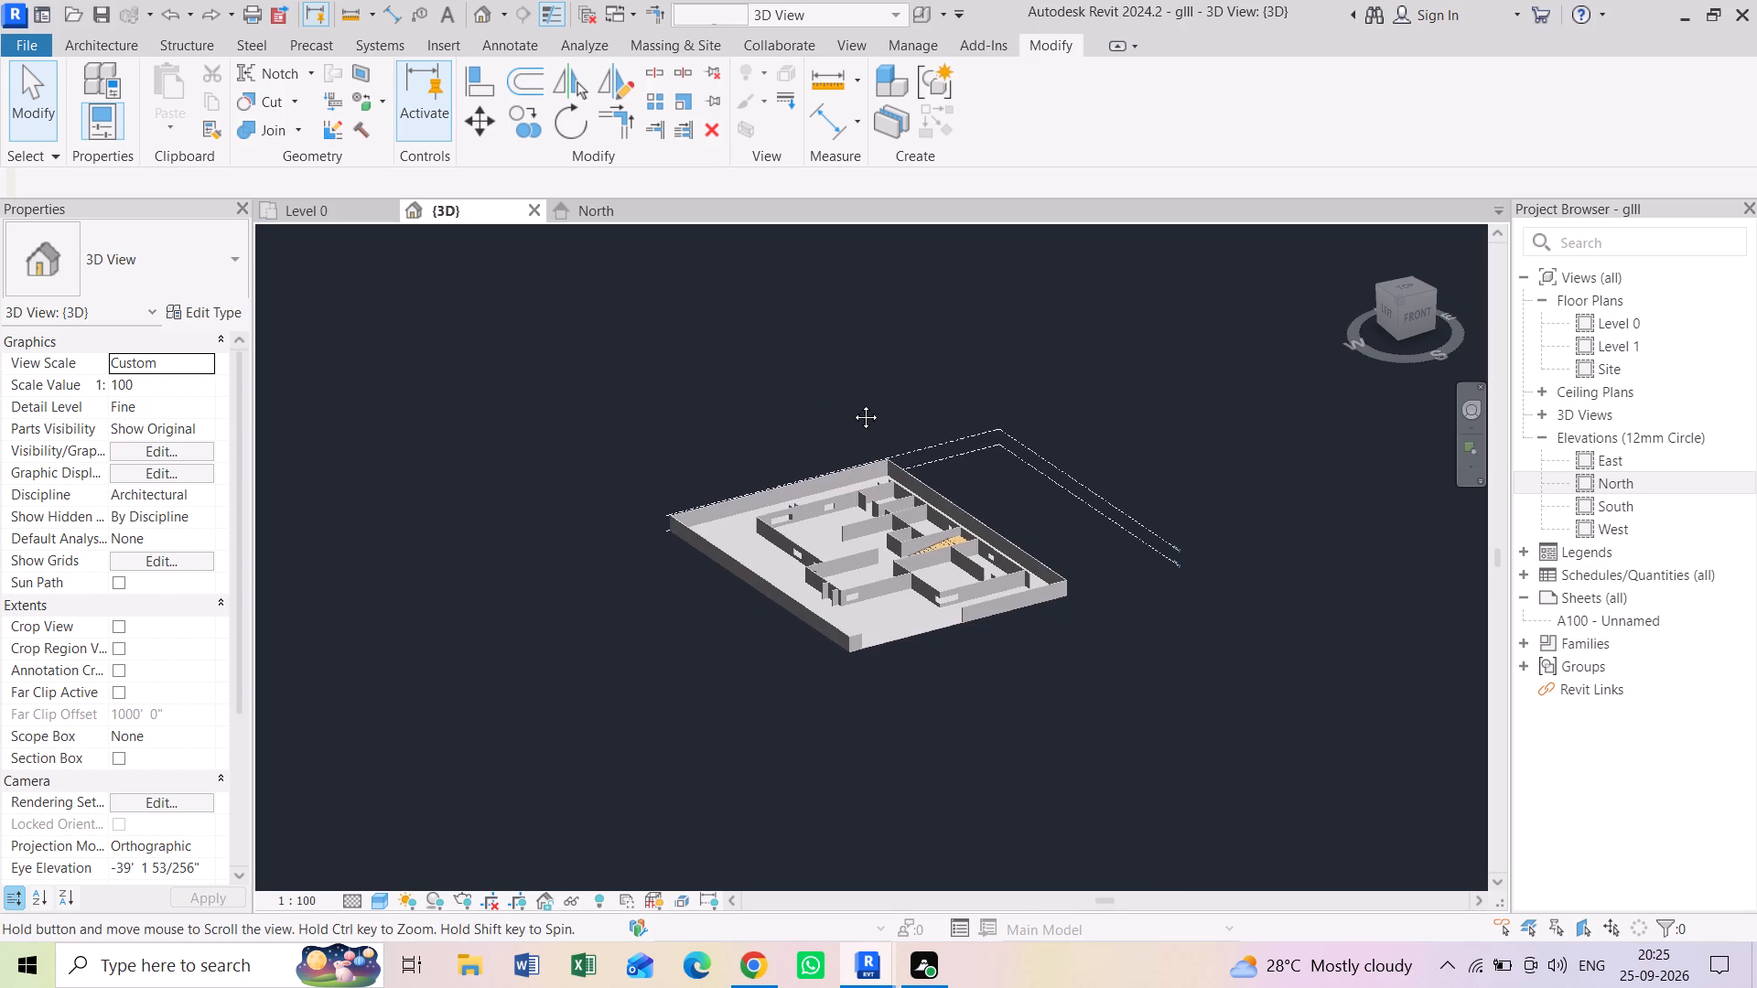
{"action": "scroll", "coordinate": [965, 542], "scroll_direction": "up", "scroll_amount": 13}
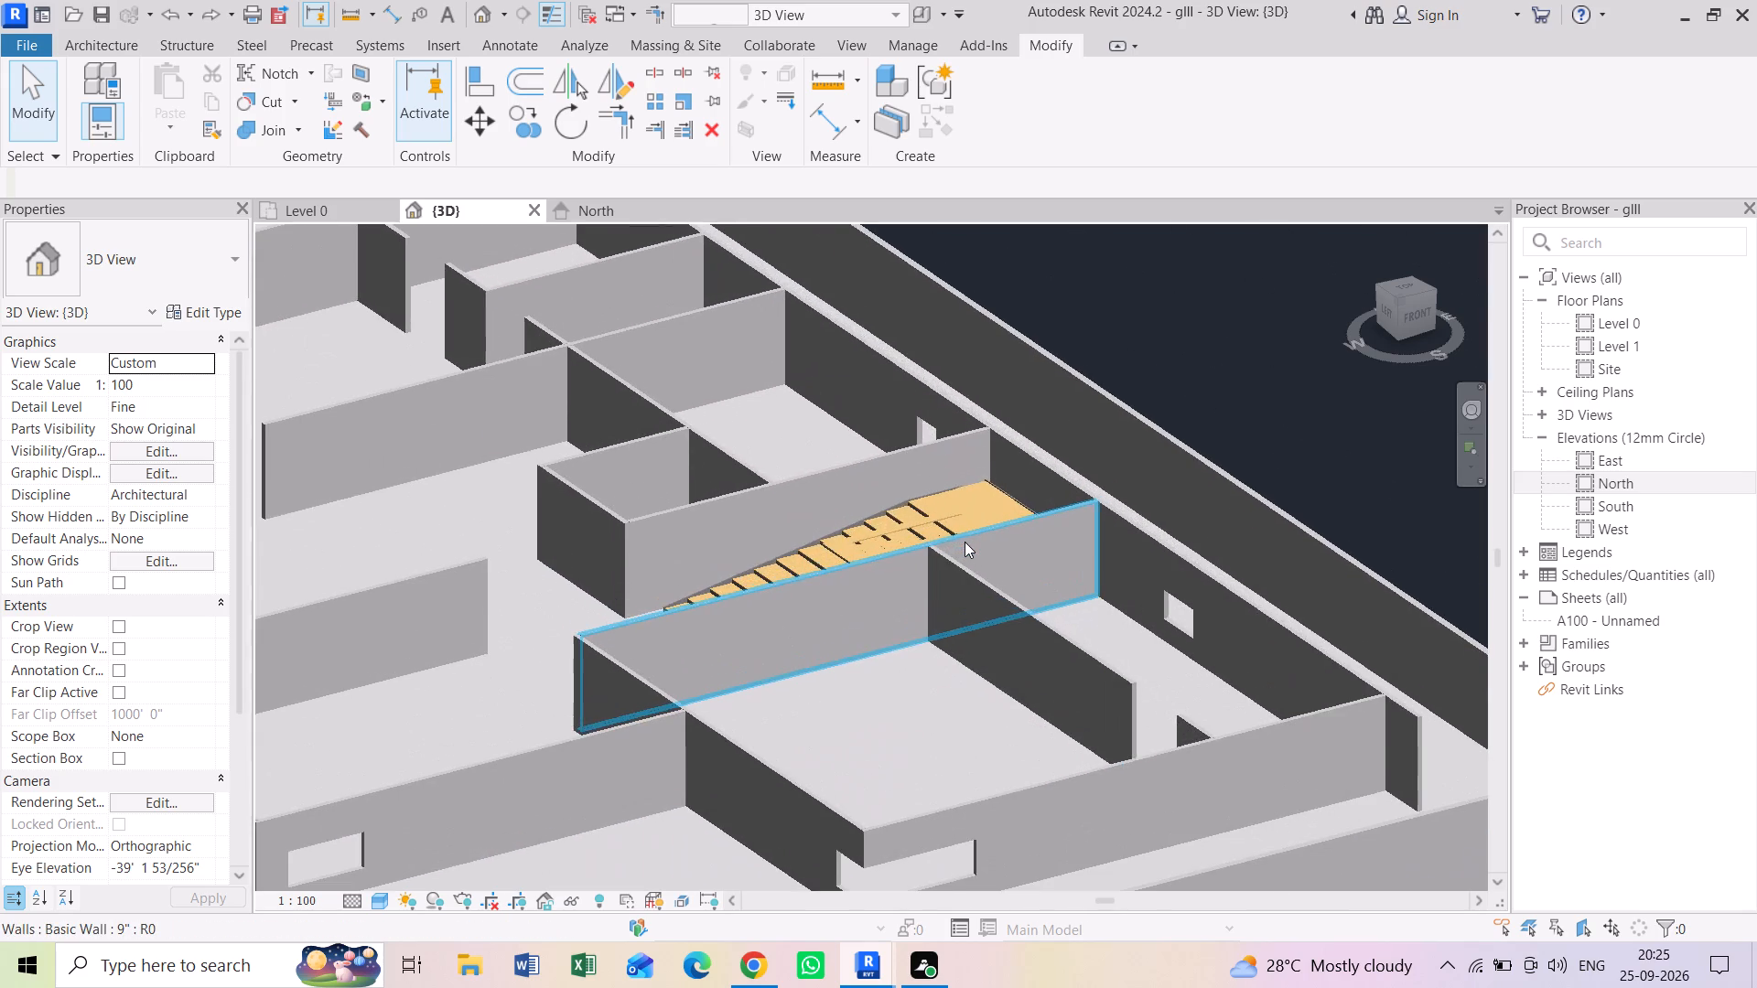
{"action": "scroll", "coordinate": [934, 521], "scroll_direction": "down", "scroll_amount": 8}
{"action": "scroll", "coordinate": [934, 521], "scroll_direction": "up", "scroll_amount": 1}
{"action": "scroll", "coordinate": [934, 521], "scroll_direction": "down", "scroll_amount": 5}
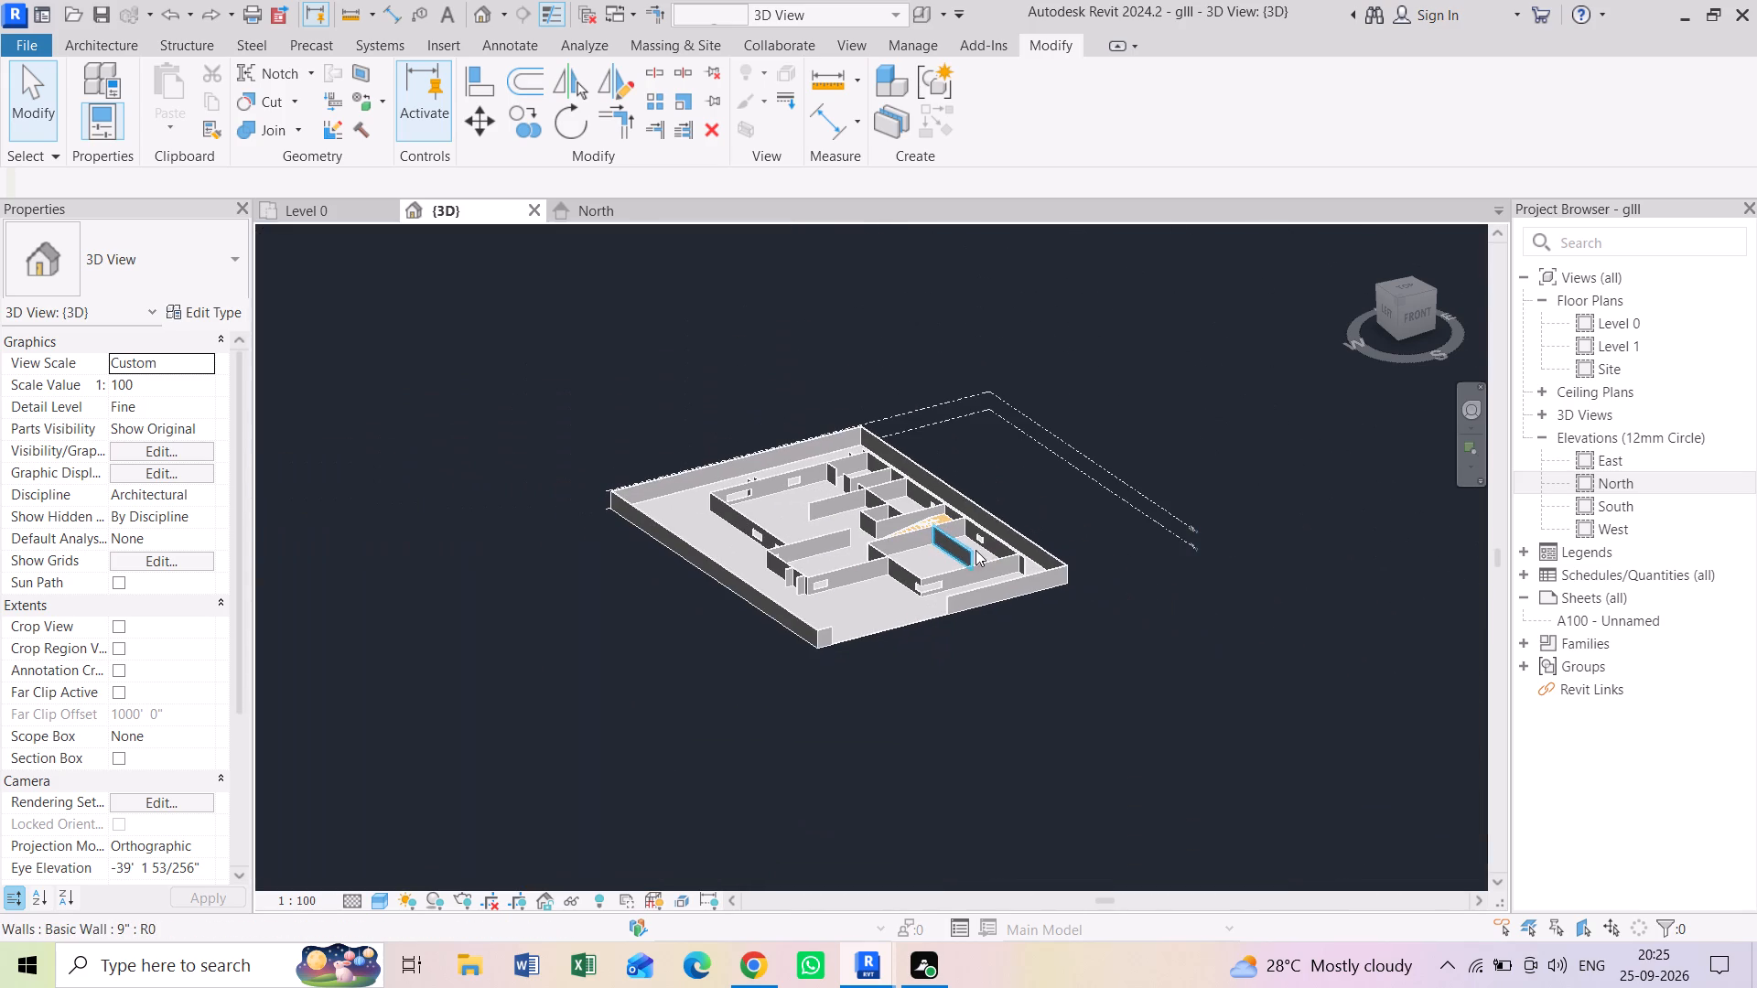
Select all walls, floor, stair and level datums, inspect the highlighted model up close, and clear the selection.
{"action": "left_click_drag", "start_coordinate": [1163, 701], "coordinate": [532, 360]}
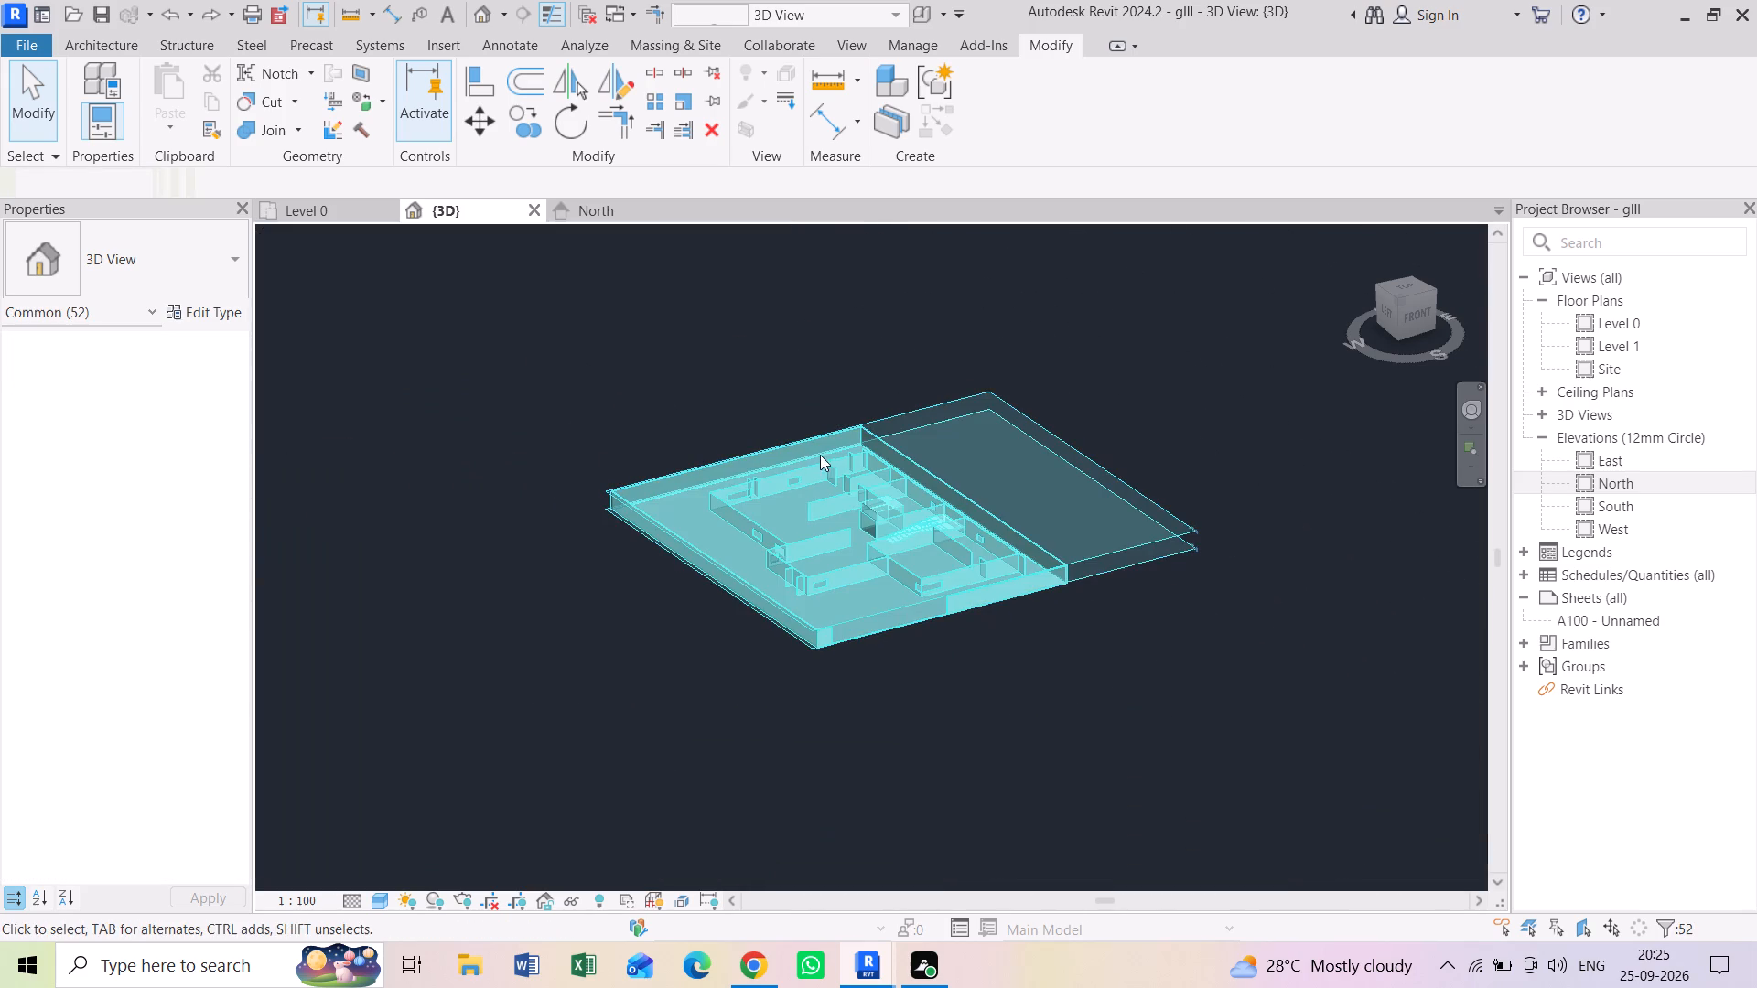
{"action": "scroll", "coordinate": [825, 454], "scroll_direction": "up", "scroll_amount": 8}
{"action": "scroll", "coordinate": [825, 454], "scroll_direction": "down", "scroll_amount": 8}
{"action": "middle_click_drag", "start_coordinate": [825, 454], "coordinate": [852, 467]}
{"action": "scroll", "coordinate": [852, 467], "scroll_direction": "up", "scroll_amount": 6}
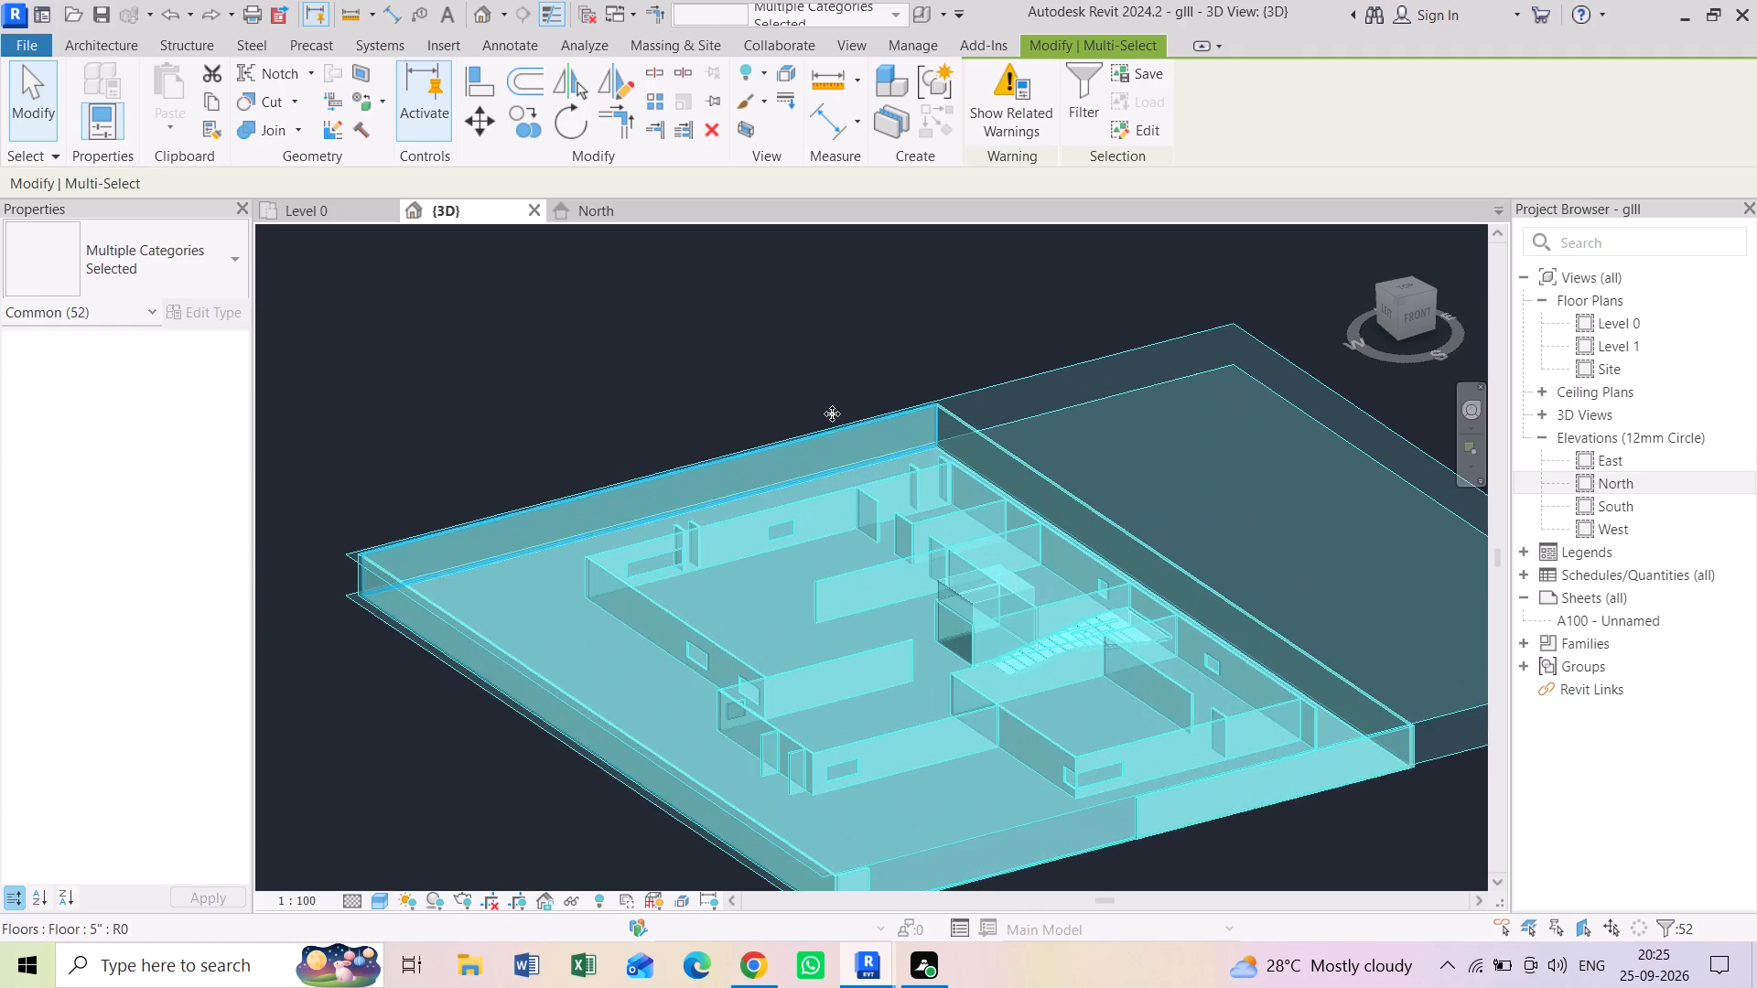
{"action": "left_click", "coordinate": [807, 364]}
Inspect the short 12" wall stub and neighbouring walls near the inside of the boundary's far corner.
{"action": "scroll", "coordinate": [939, 466], "scroll_direction": "up", "scroll_amount": 8}
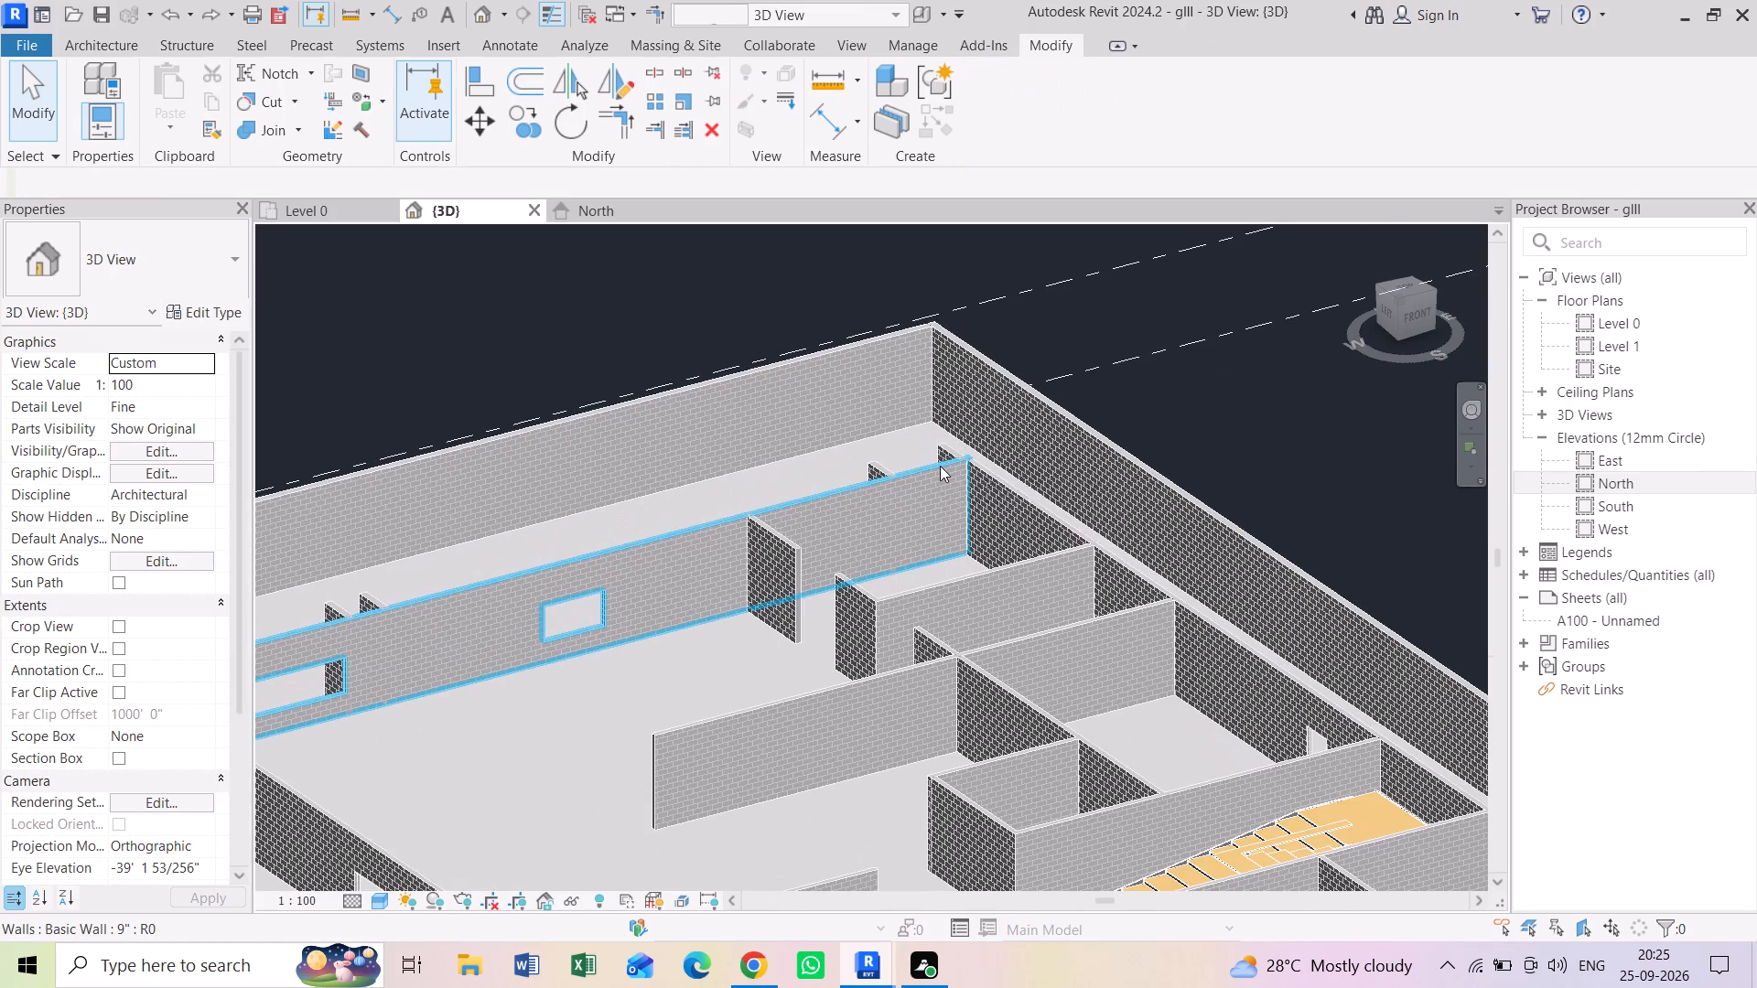
{"action": "scroll", "coordinate": [940, 466], "scroll_direction": "up", "scroll_amount": 10}
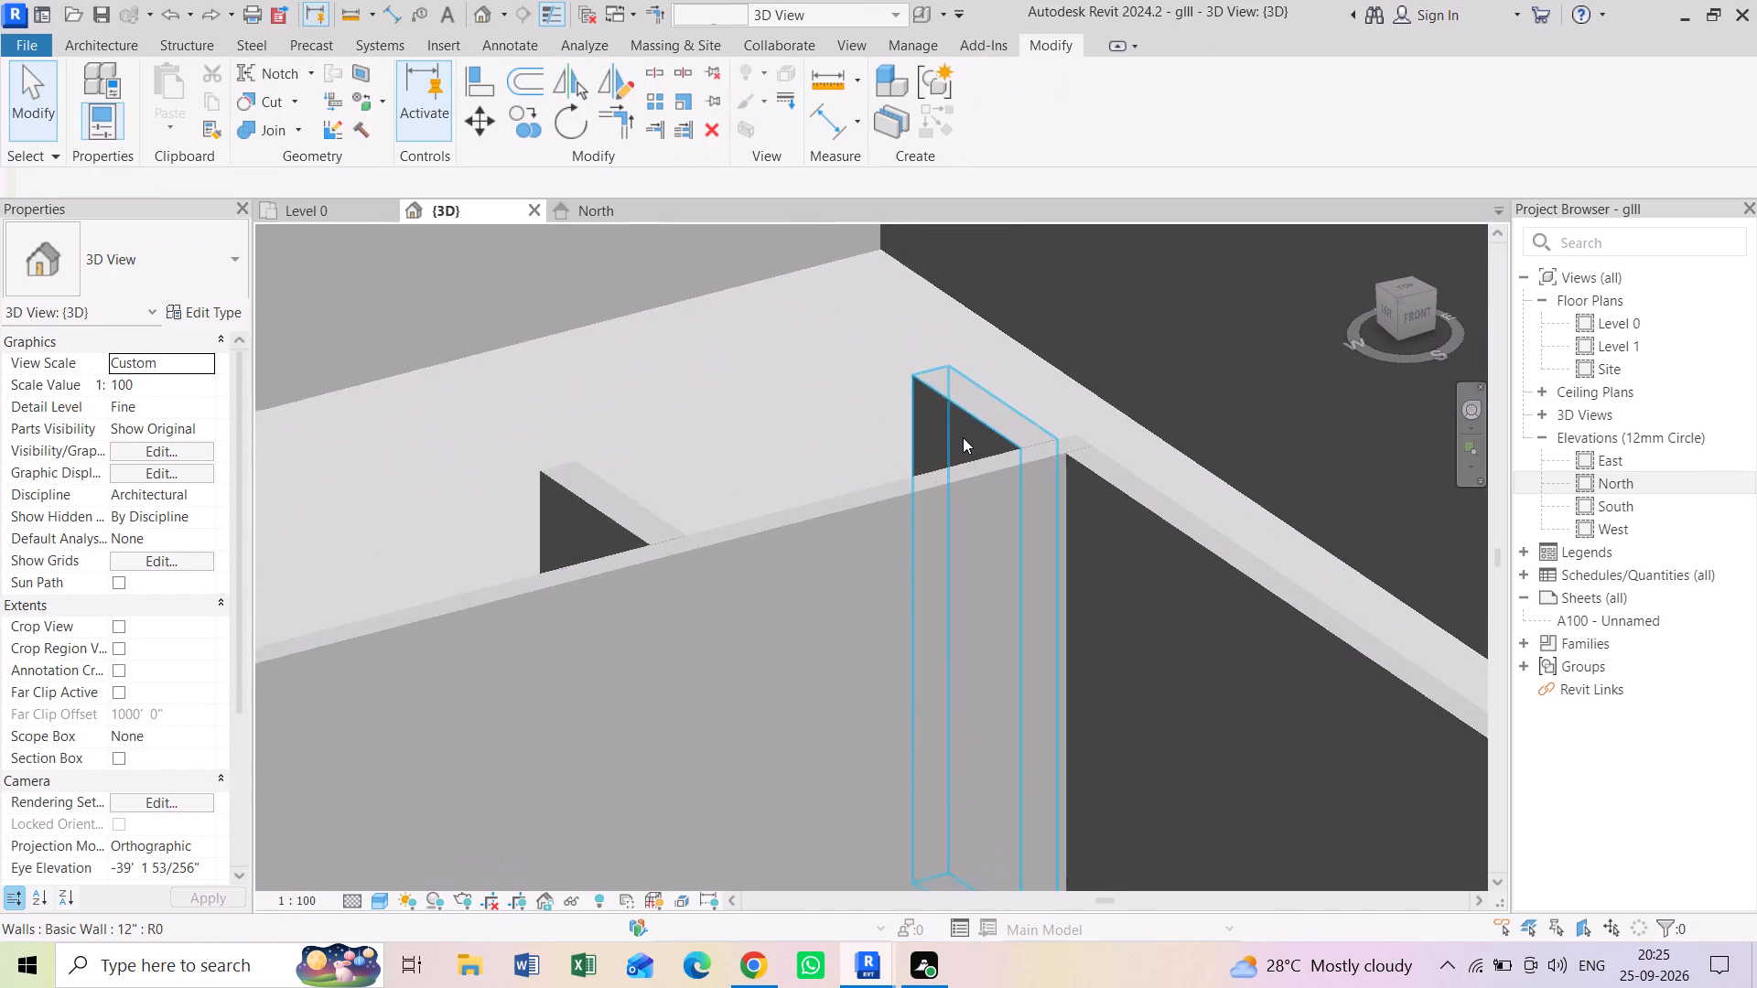
{"action": "scroll", "coordinate": [963, 437], "scroll_direction": "up", "scroll_amount": 3}
{"action": "scroll", "coordinate": [963, 437], "scroll_direction": "down", "scroll_amount": 14}
{"action": "middle_click", "coordinate": [965, 436]}
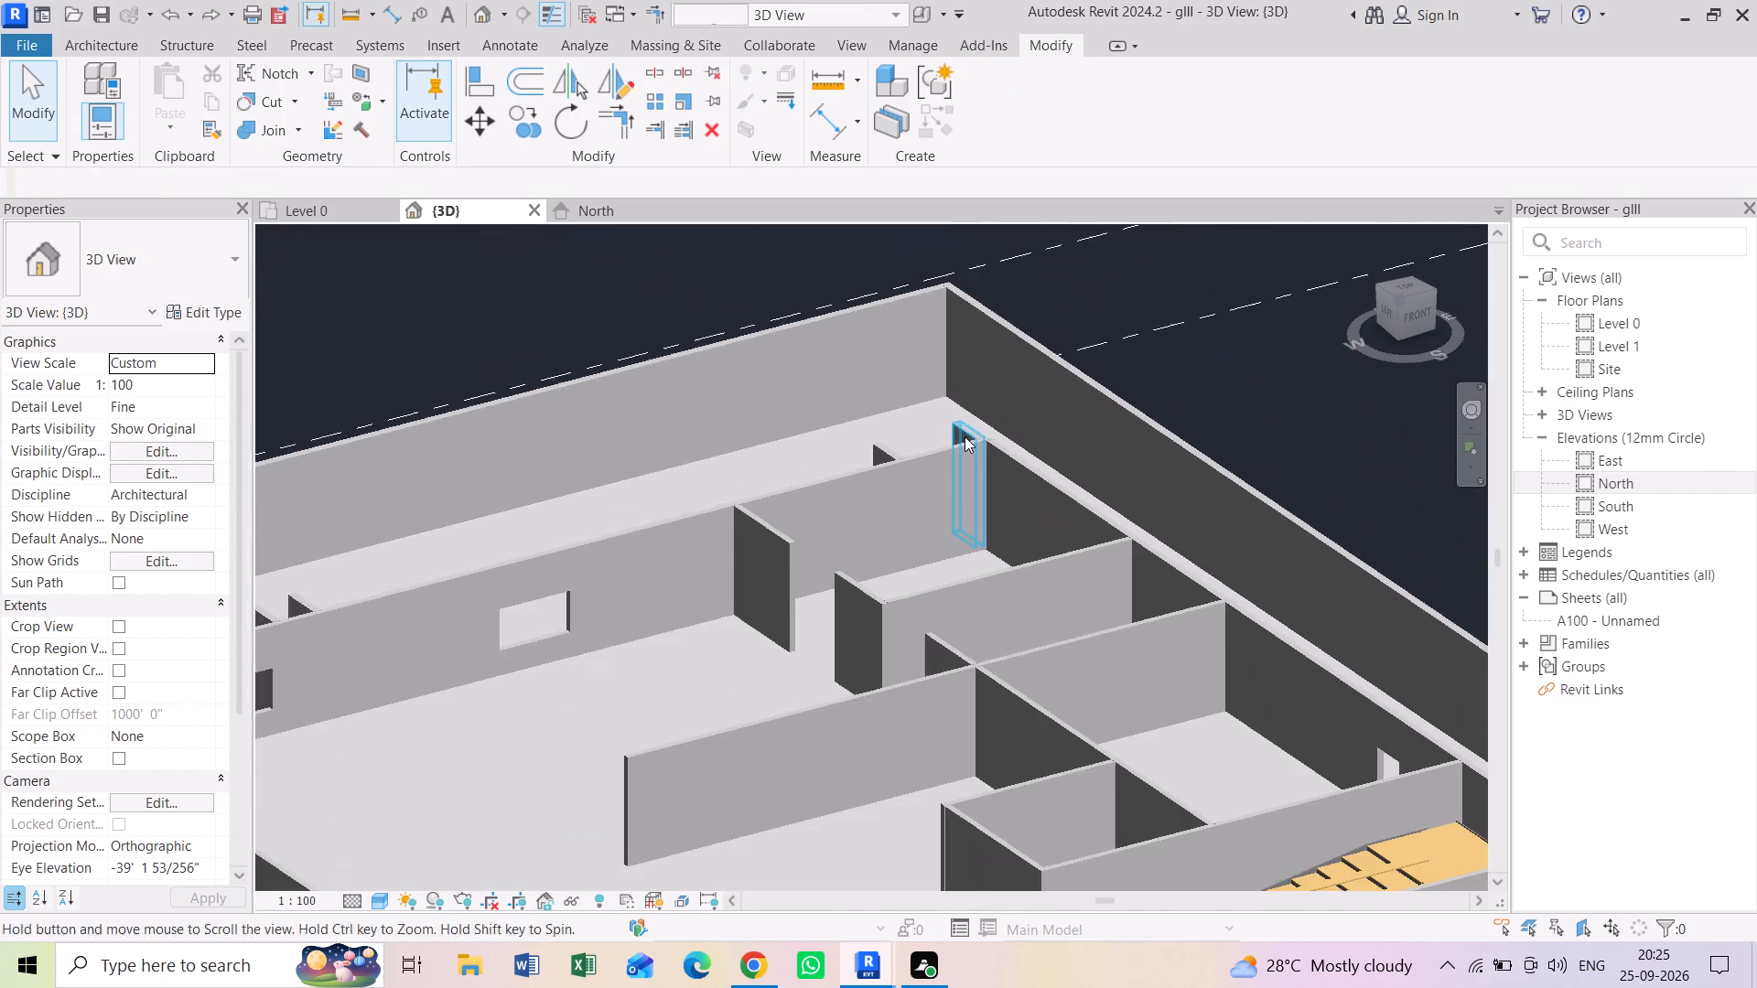
{"action": "scroll", "coordinate": [965, 436], "scroll_direction": "down", "scroll_amount": 5}
{"action": "middle_click", "coordinate": [965, 436]}
{"action": "middle_click_drag", "start_coordinate": [965, 435], "coordinate": [967, 437]}
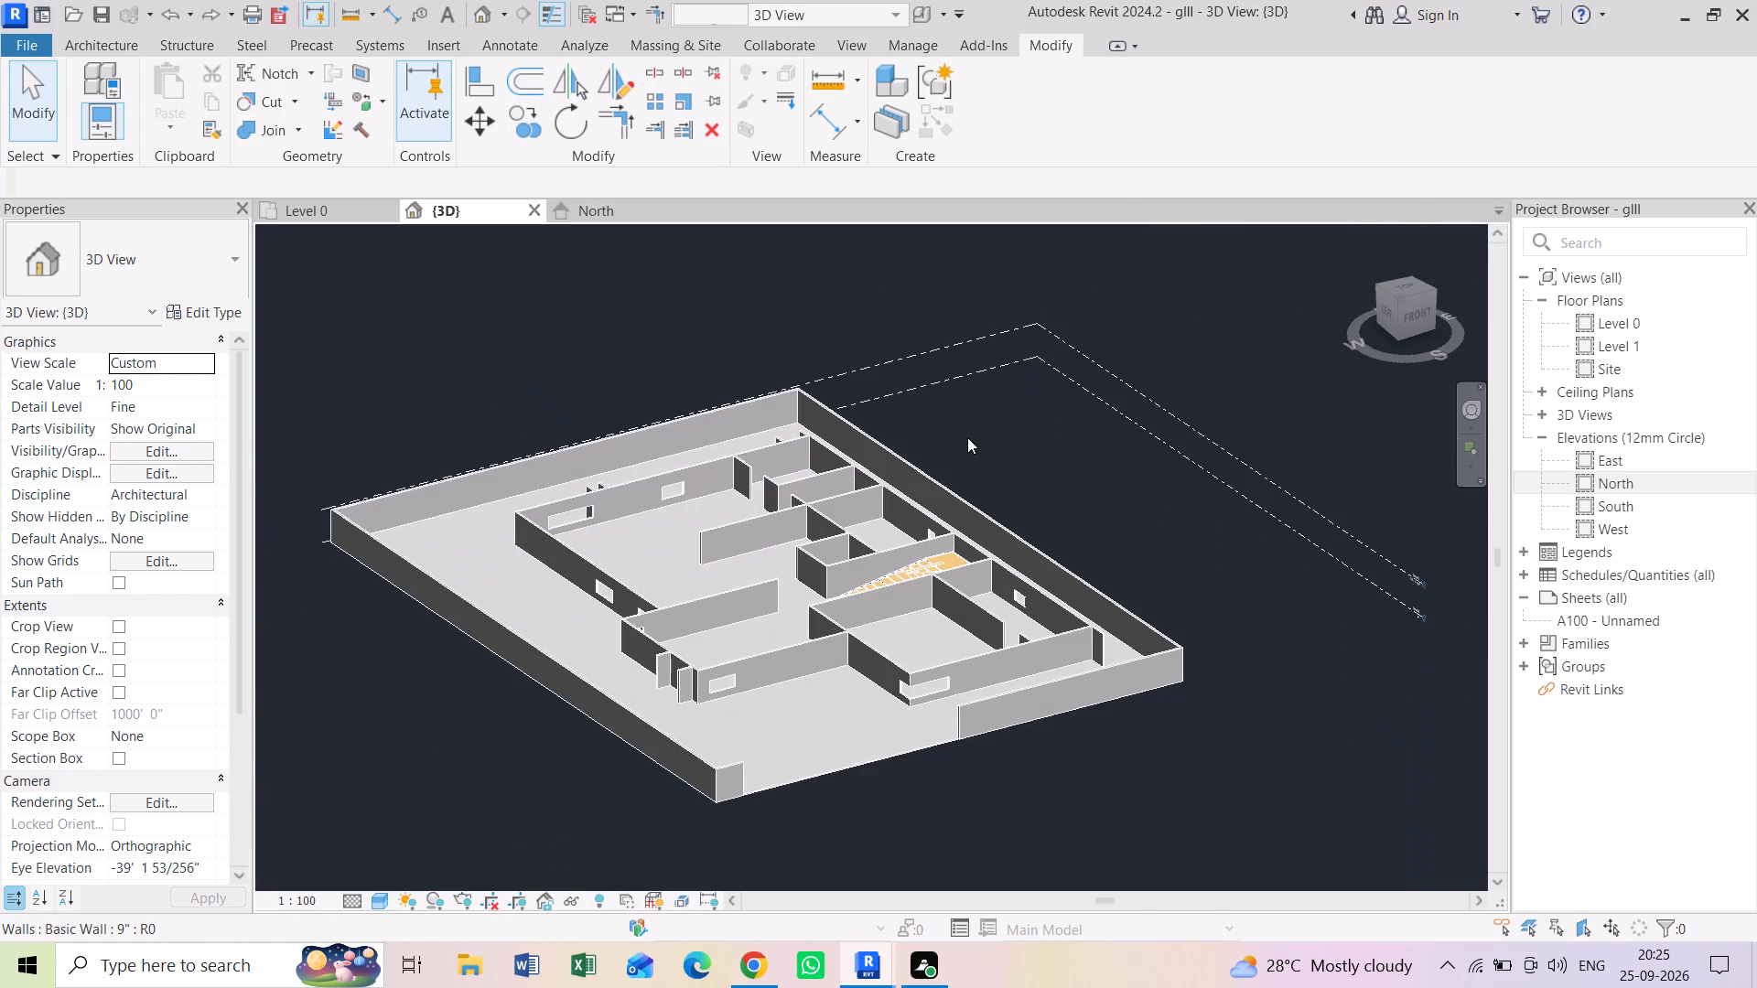
Select the whole house with both level datums several times to examine what the selection covers, and clear it.
{"action": "middle_click_drag", "start_coordinate": [967, 437], "coordinate": [1007, 402]}
{"action": "scroll", "coordinate": [1007, 402], "scroll_direction": "down", "scroll_amount": 2}
{"action": "middle_click_drag", "start_coordinate": [871, 446], "coordinate": [931, 433]}
{"action": "scroll", "coordinate": [931, 433], "scroll_direction": "up", "scroll_amount": 2}
{"action": "scroll", "coordinate": [931, 433], "scroll_direction": "down", "scroll_amount": 1}
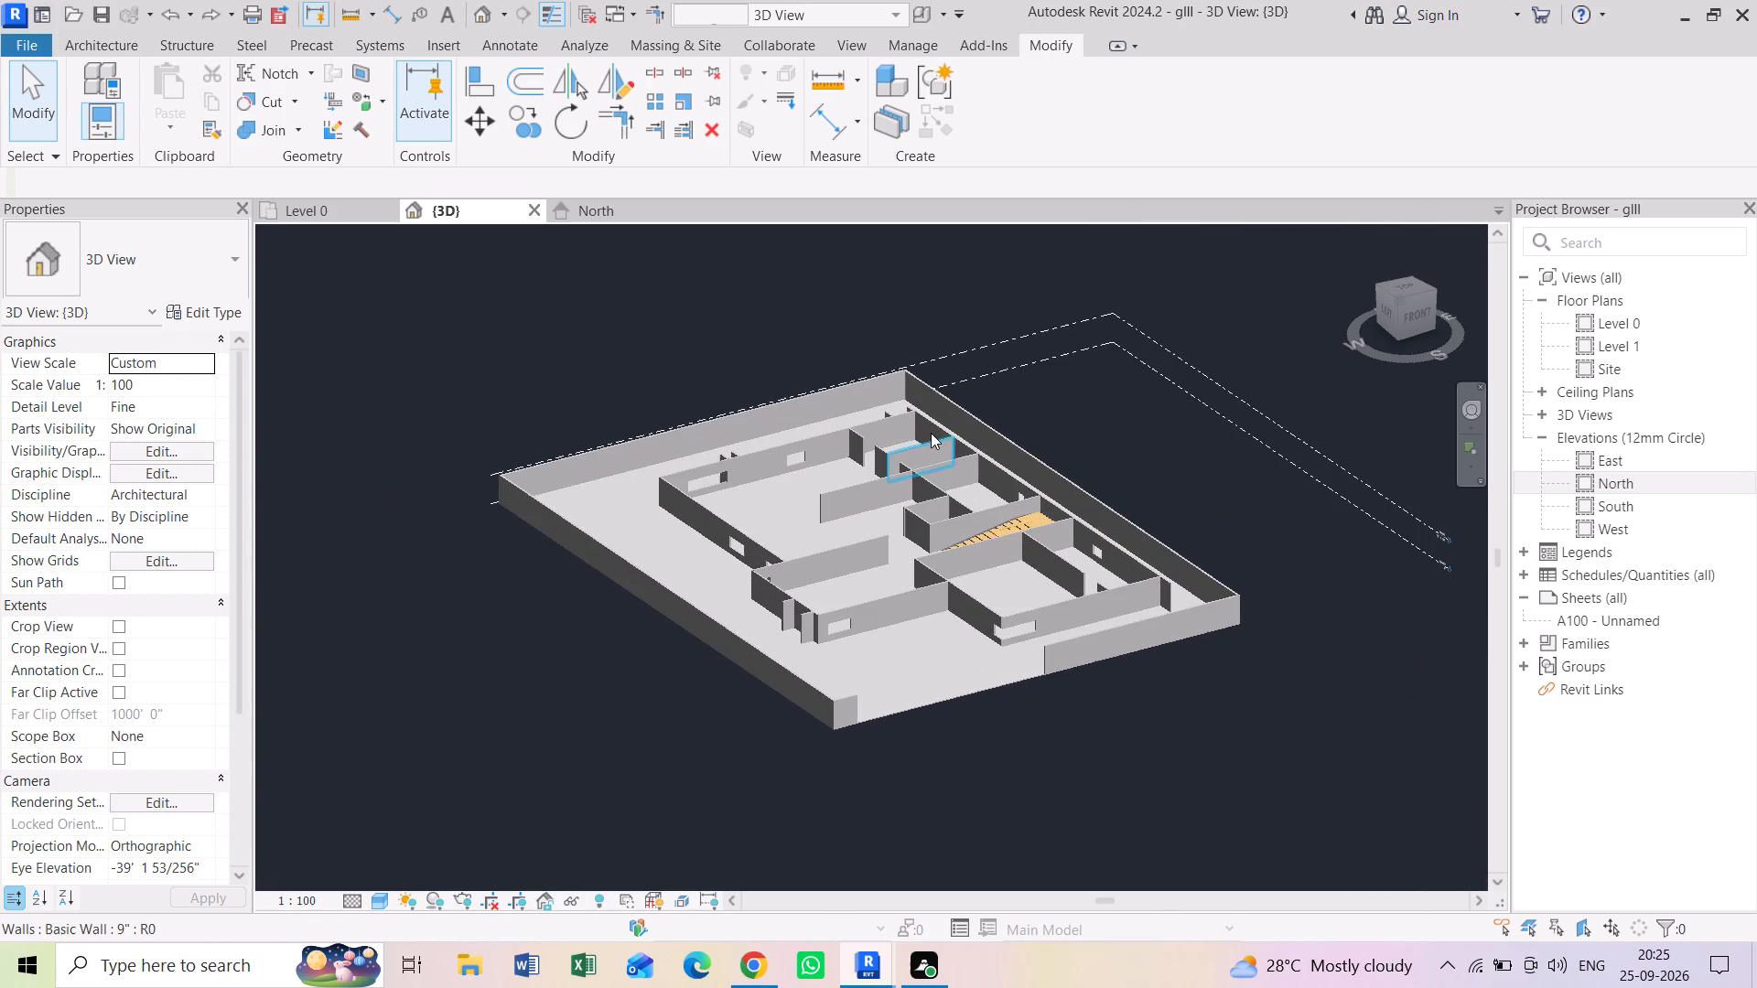
{"action": "scroll", "coordinate": [944, 418], "scroll_direction": "down", "scroll_amount": 2}
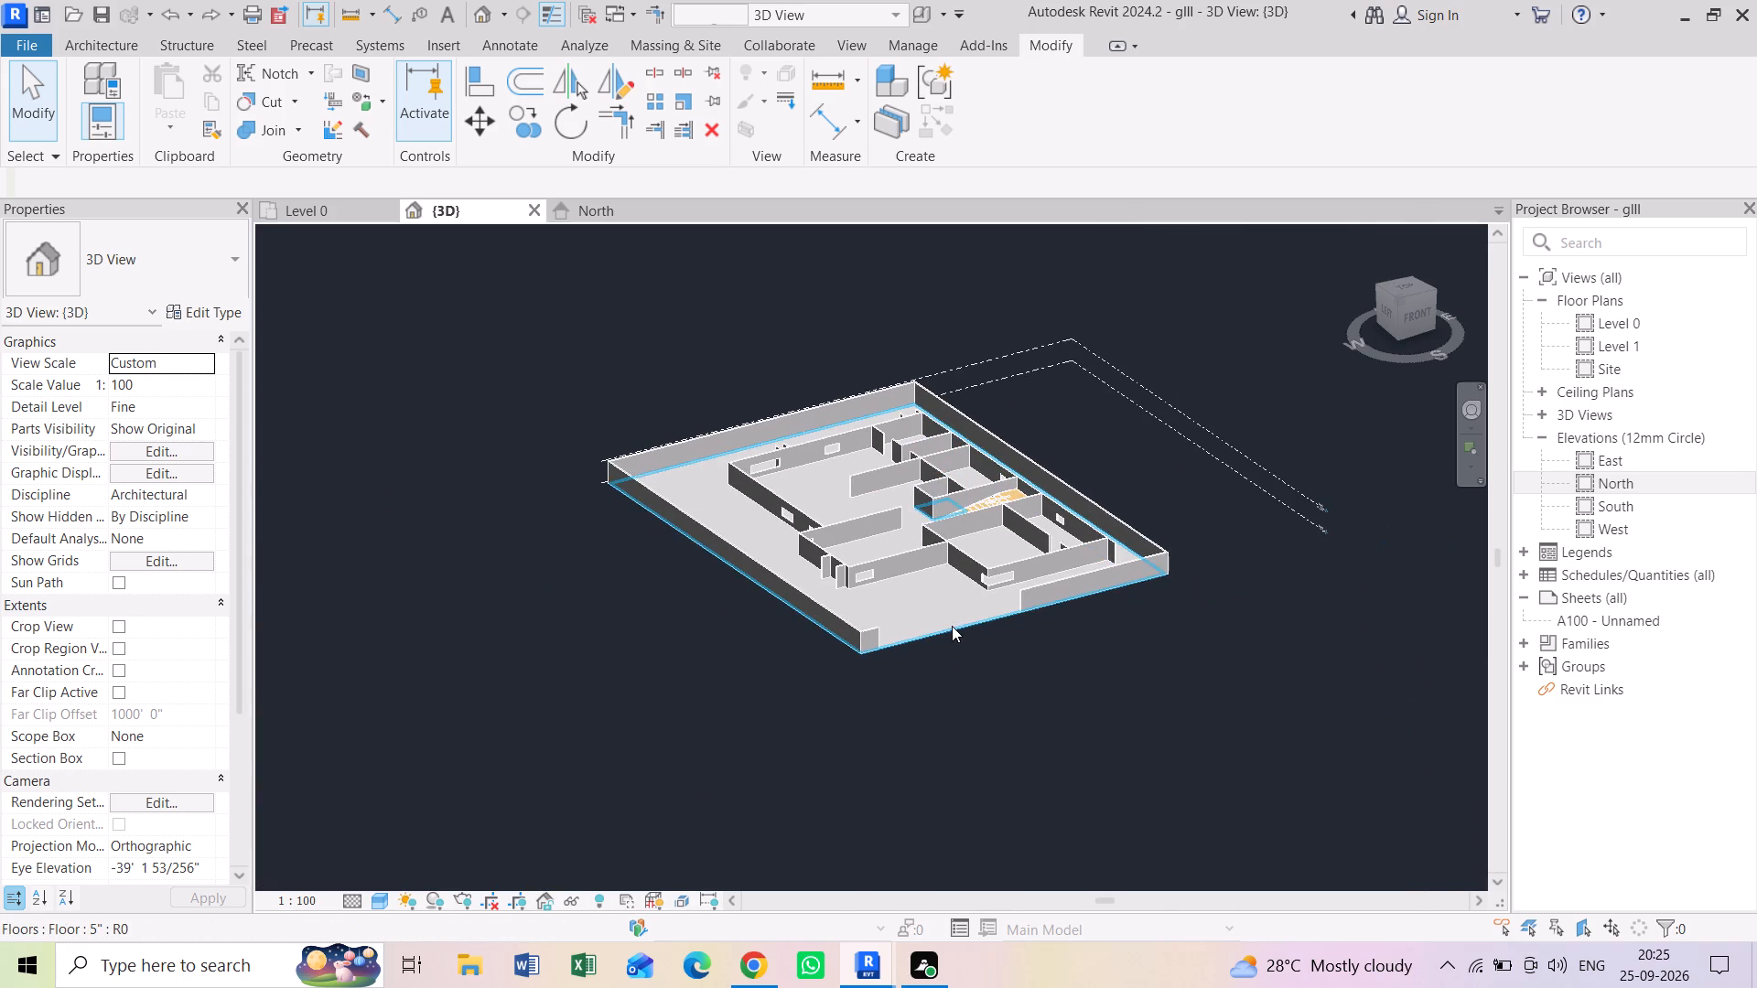
{"action": "scroll", "coordinate": [953, 626], "scroll_direction": "down", "scroll_amount": 1}
{"action": "left_click_drag", "start_coordinate": [1214, 811], "coordinate": [844, 581]}
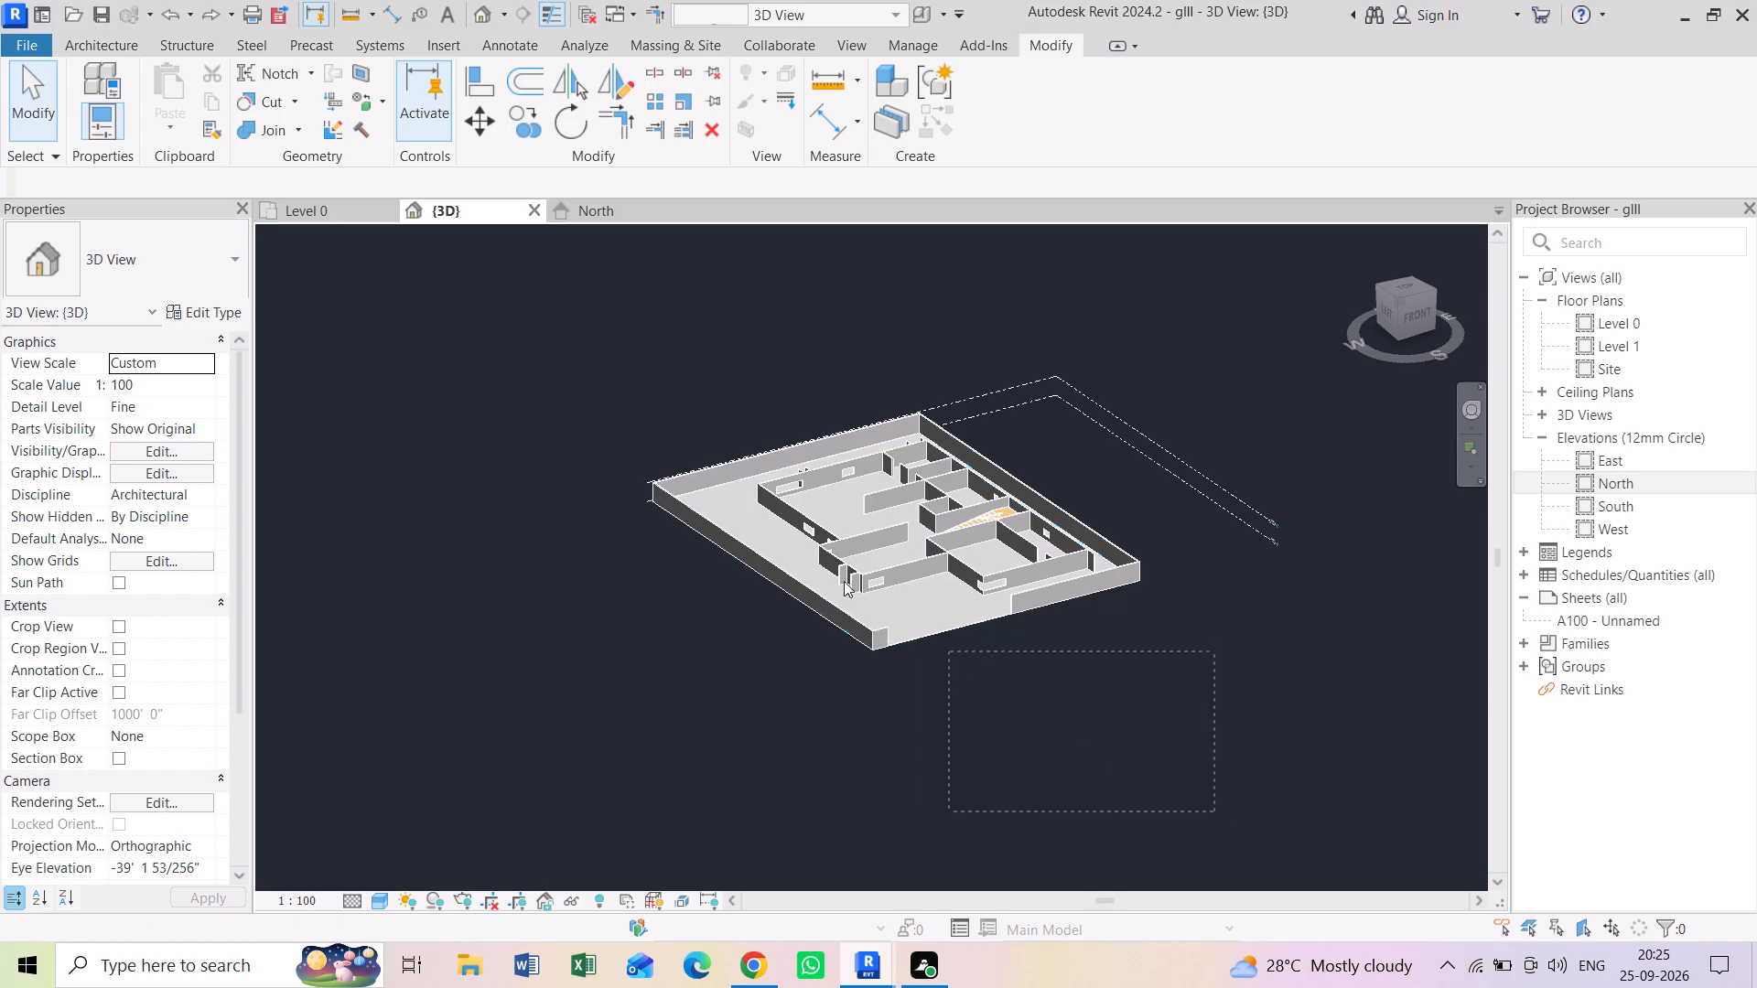
{"action": "left_click_drag", "start_coordinate": [844, 581], "coordinate": [668, 450]}
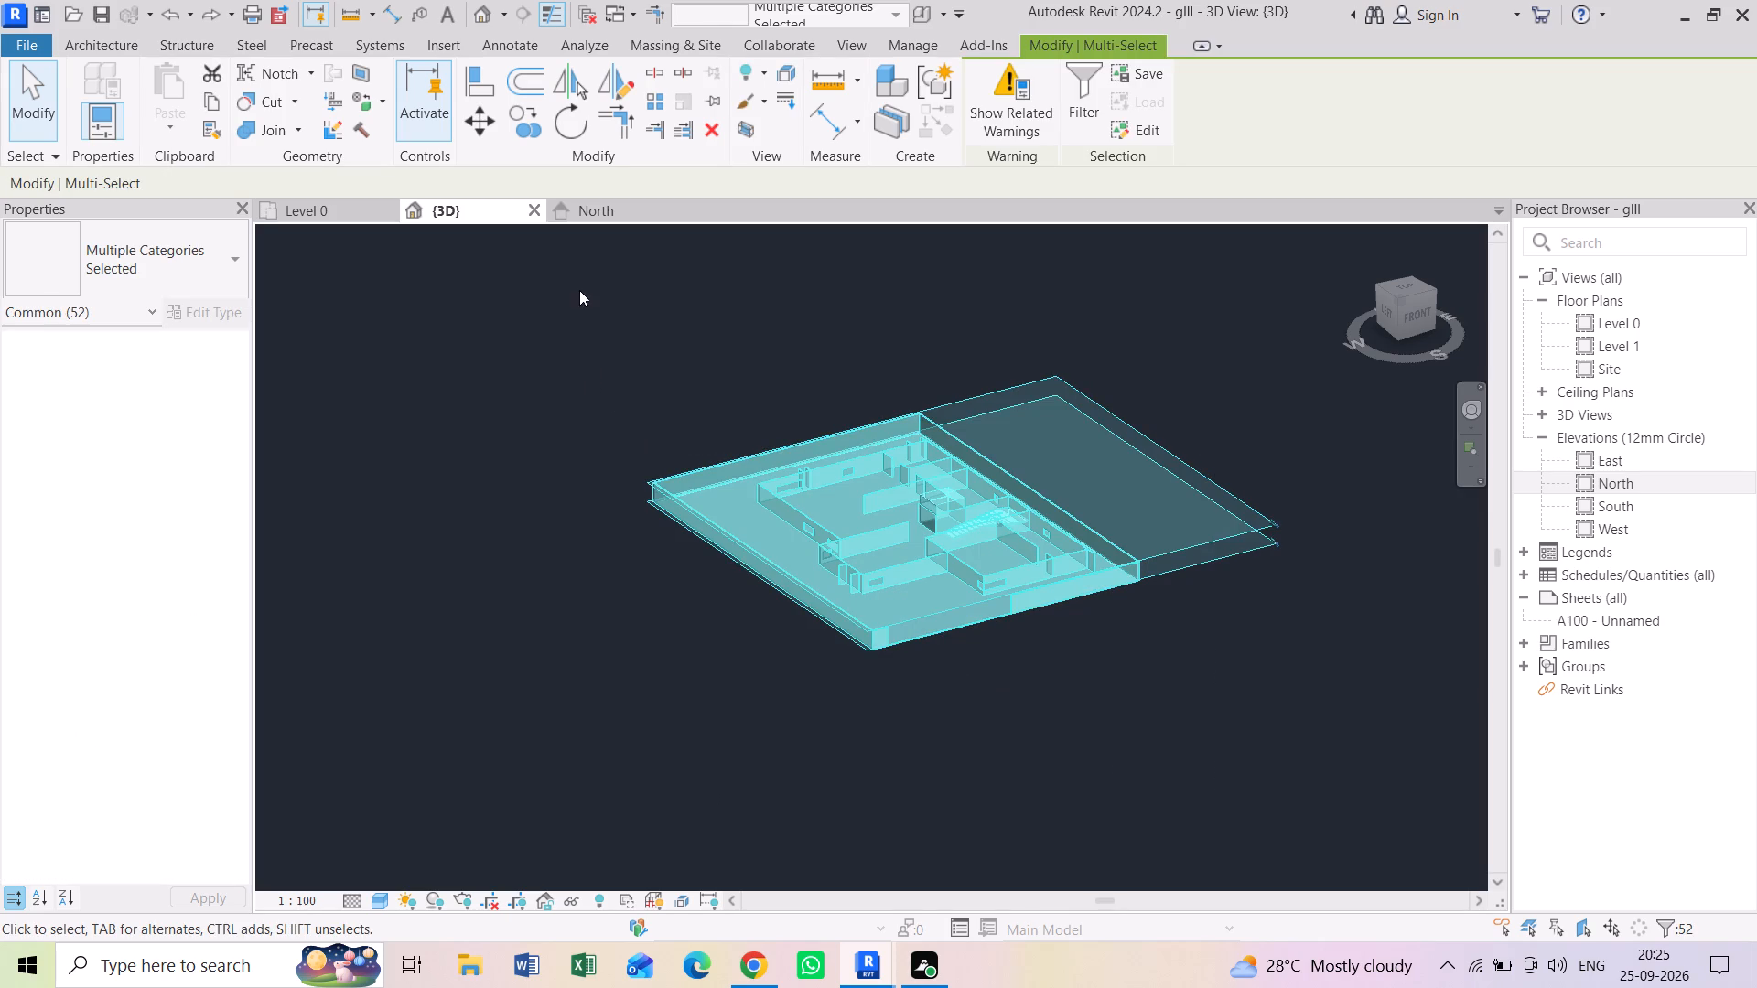
{"action": "left_click_drag", "start_coordinate": [580, 251], "coordinate": [1256, 711]}
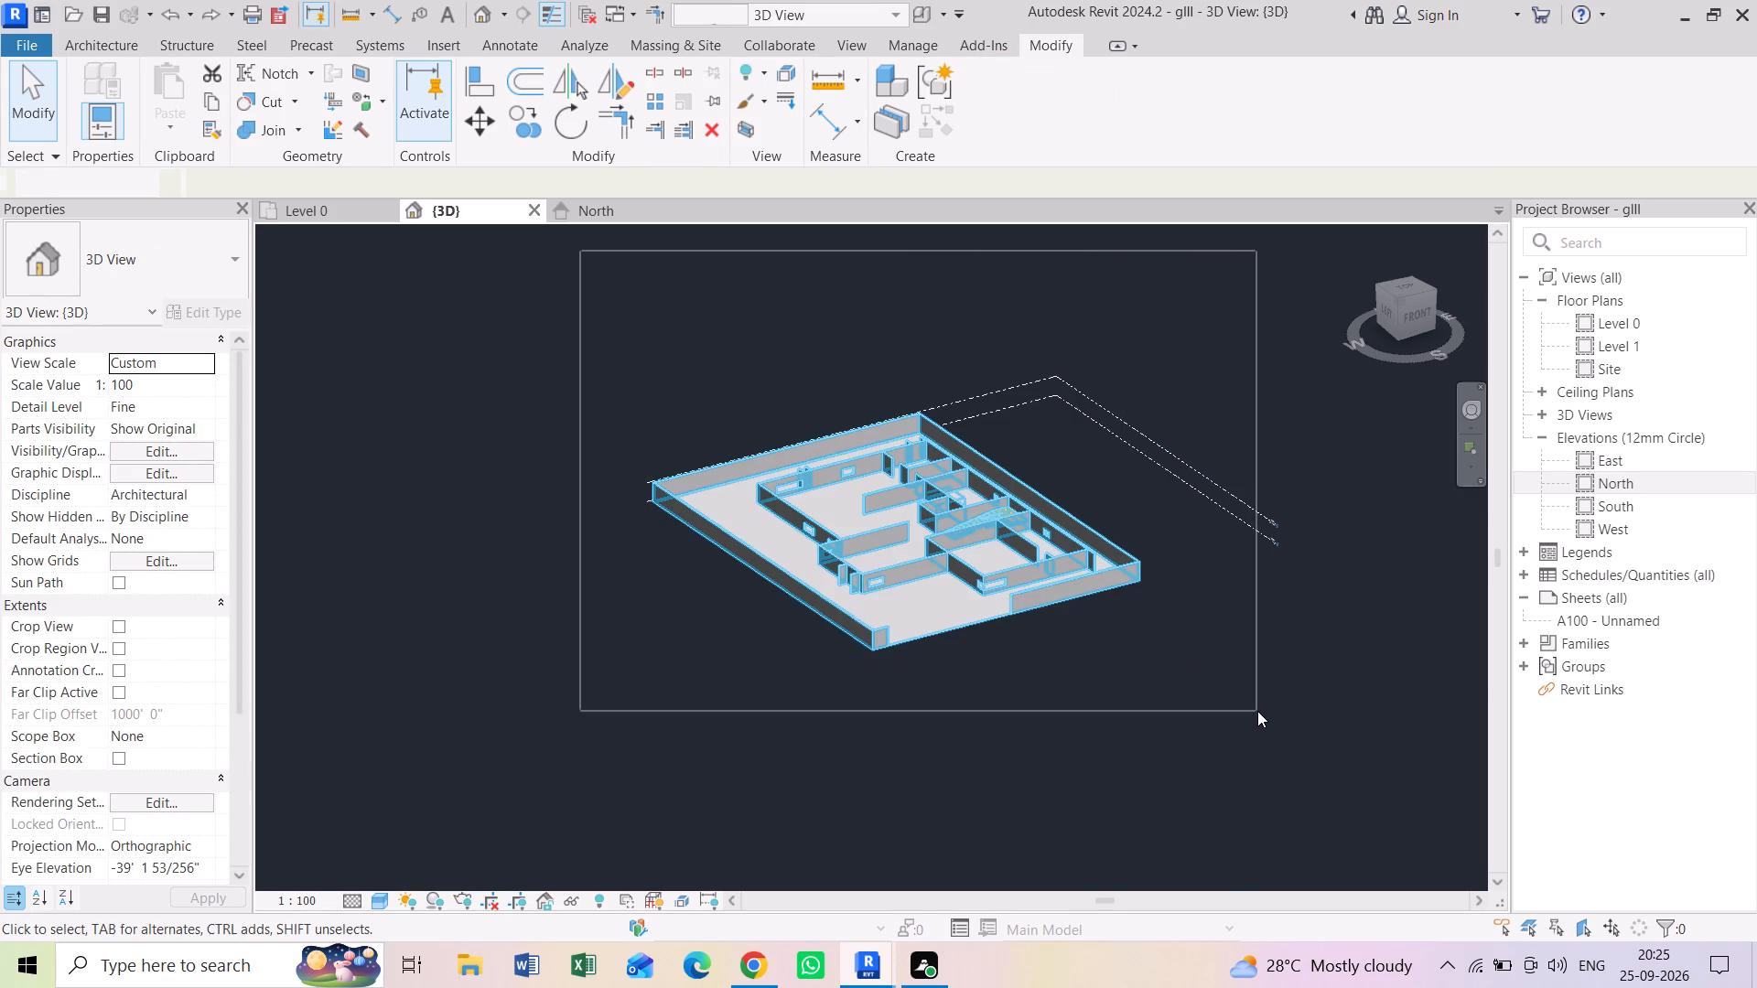
{"action": "left_click_drag", "start_coordinate": [1312, 791], "coordinate": [1251, 757]}
{"action": "left_click_drag", "start_coordinate": [1265, 805], "coordinate": [690, 373]}
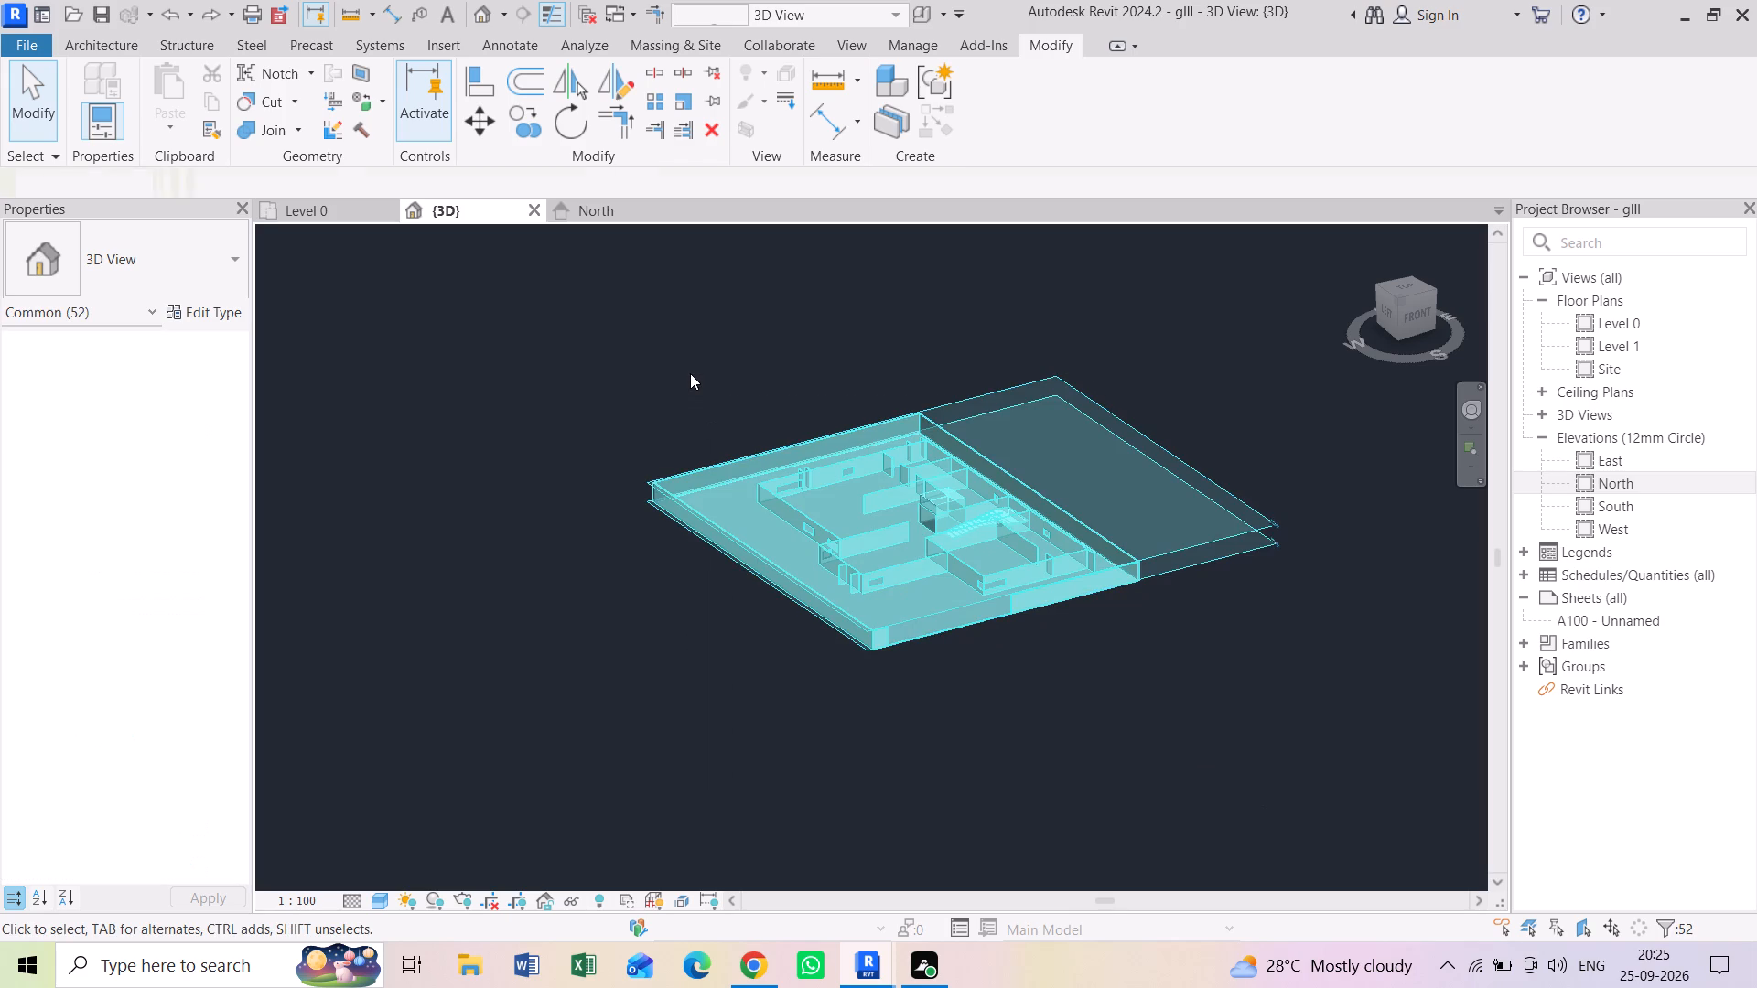
{"action": "left_click", "coordinate": [617, 376]}
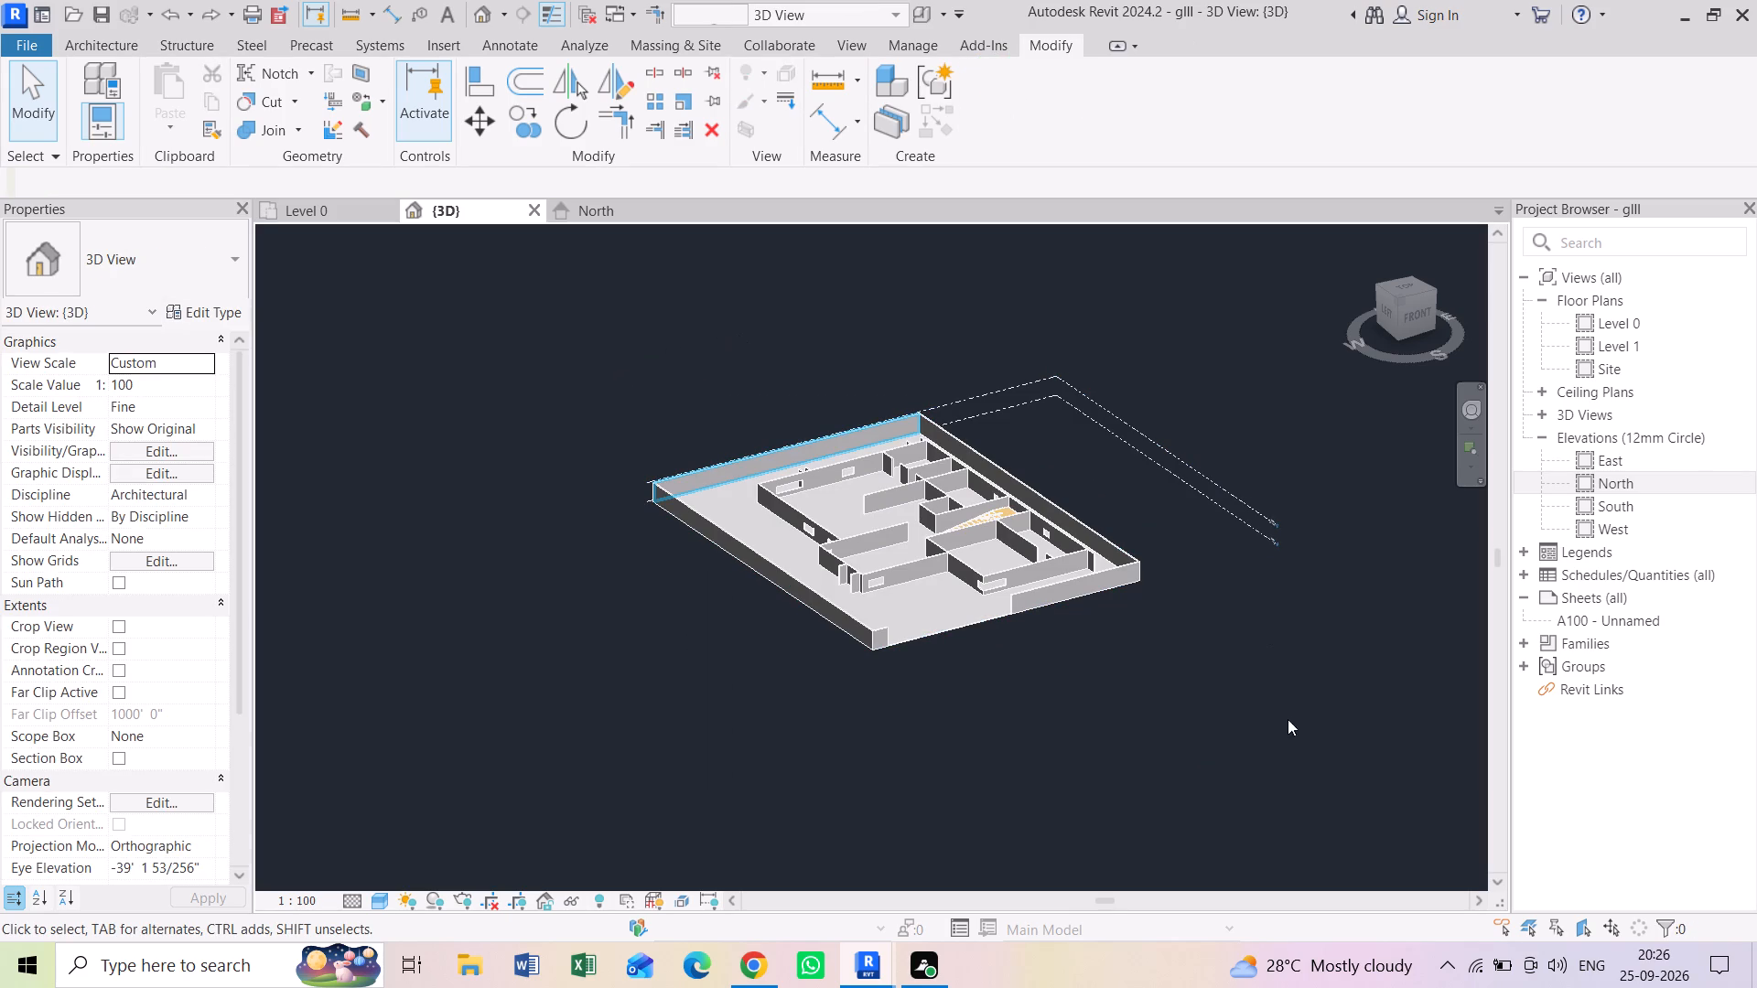
Select the whole model with both level datums, inspect the highlighted walls up close, and clear the selection.
{"action": "left_click_drag", "start_coordinate": [1238, 739], "coordinate": [686, 371]}
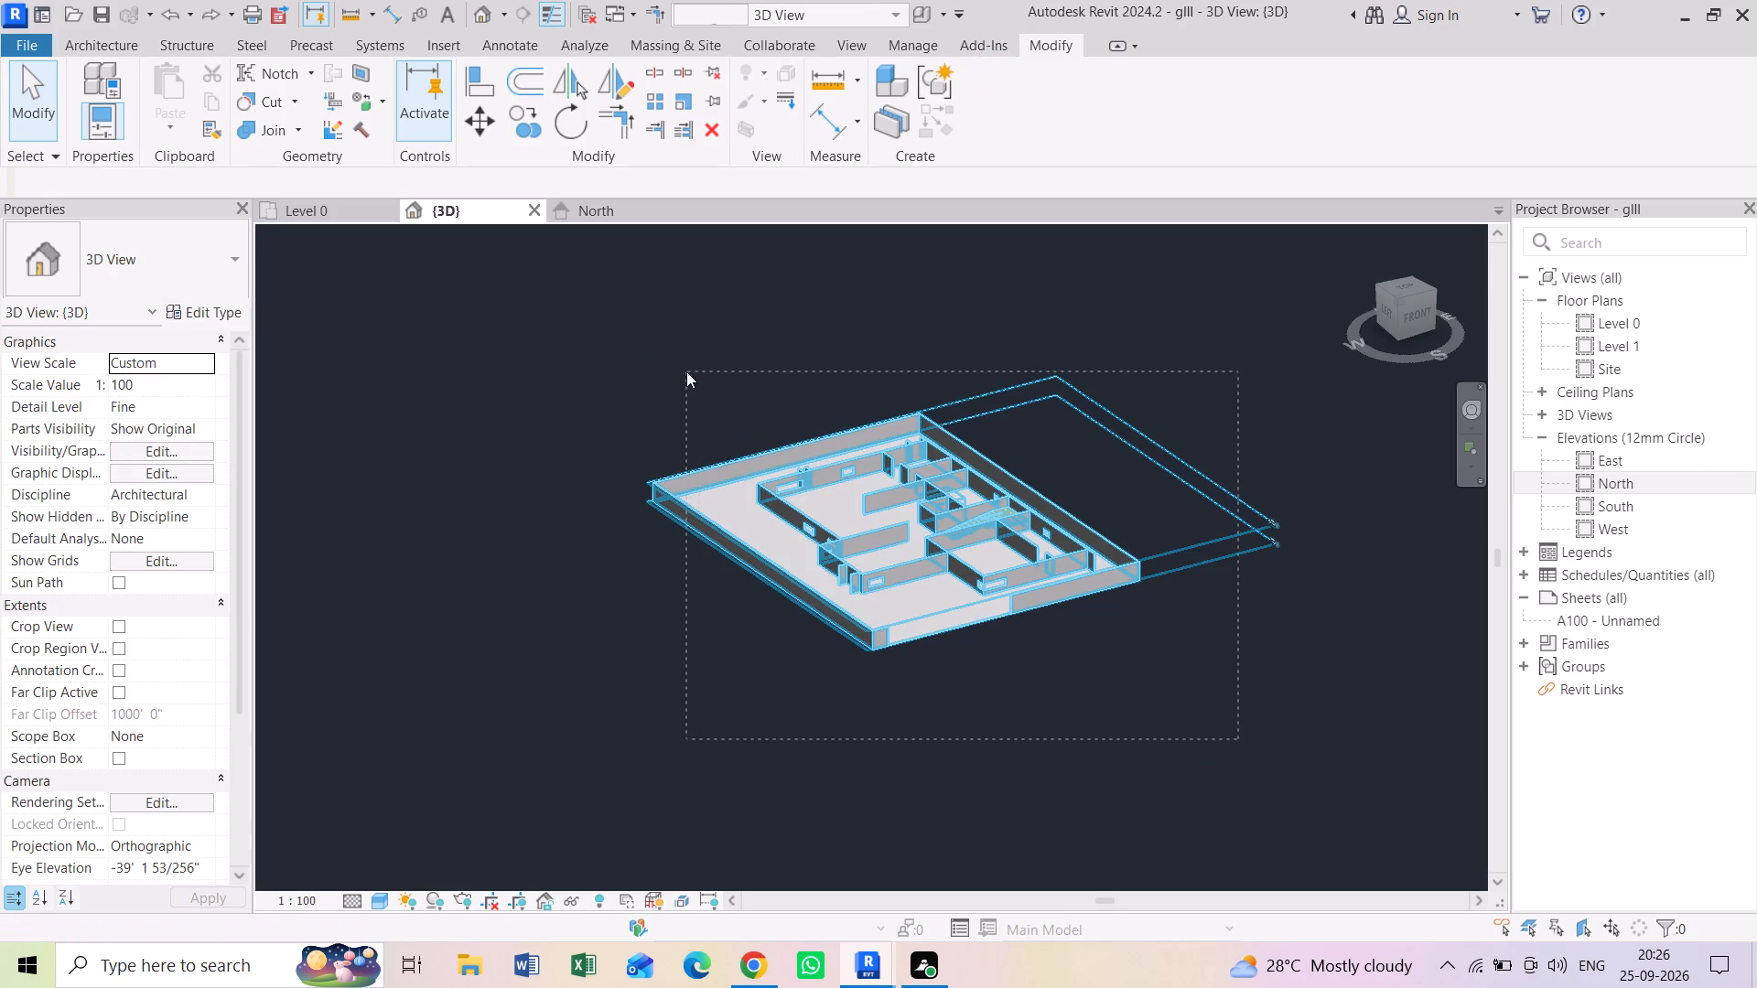
{"action": "scroll", "coordinate": [897, 427], "scroll_direction": "up", "scroll_amount": 6}
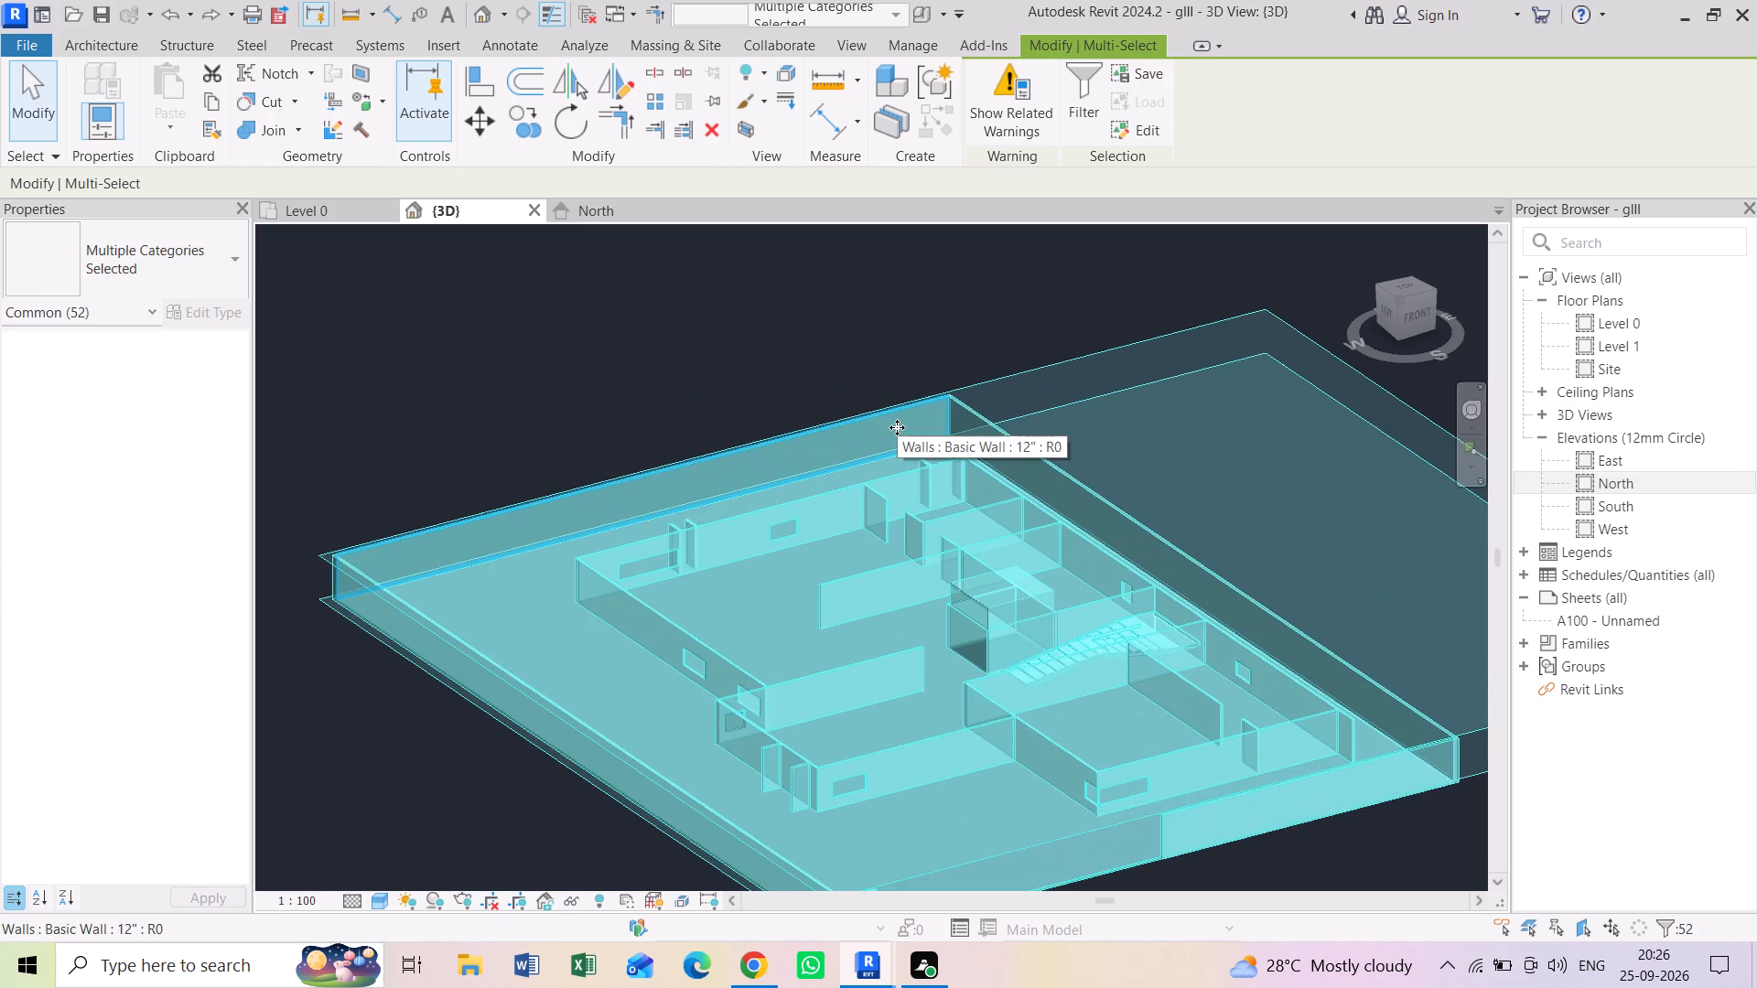
{"action": "scroll", "coordinate": [897, 427], "scroll_direction": "down", "scroll_amount": 4}
{"action": "middle_click_drag", "start_coordinate": [897, 427], "coordinate": [906, 431]}
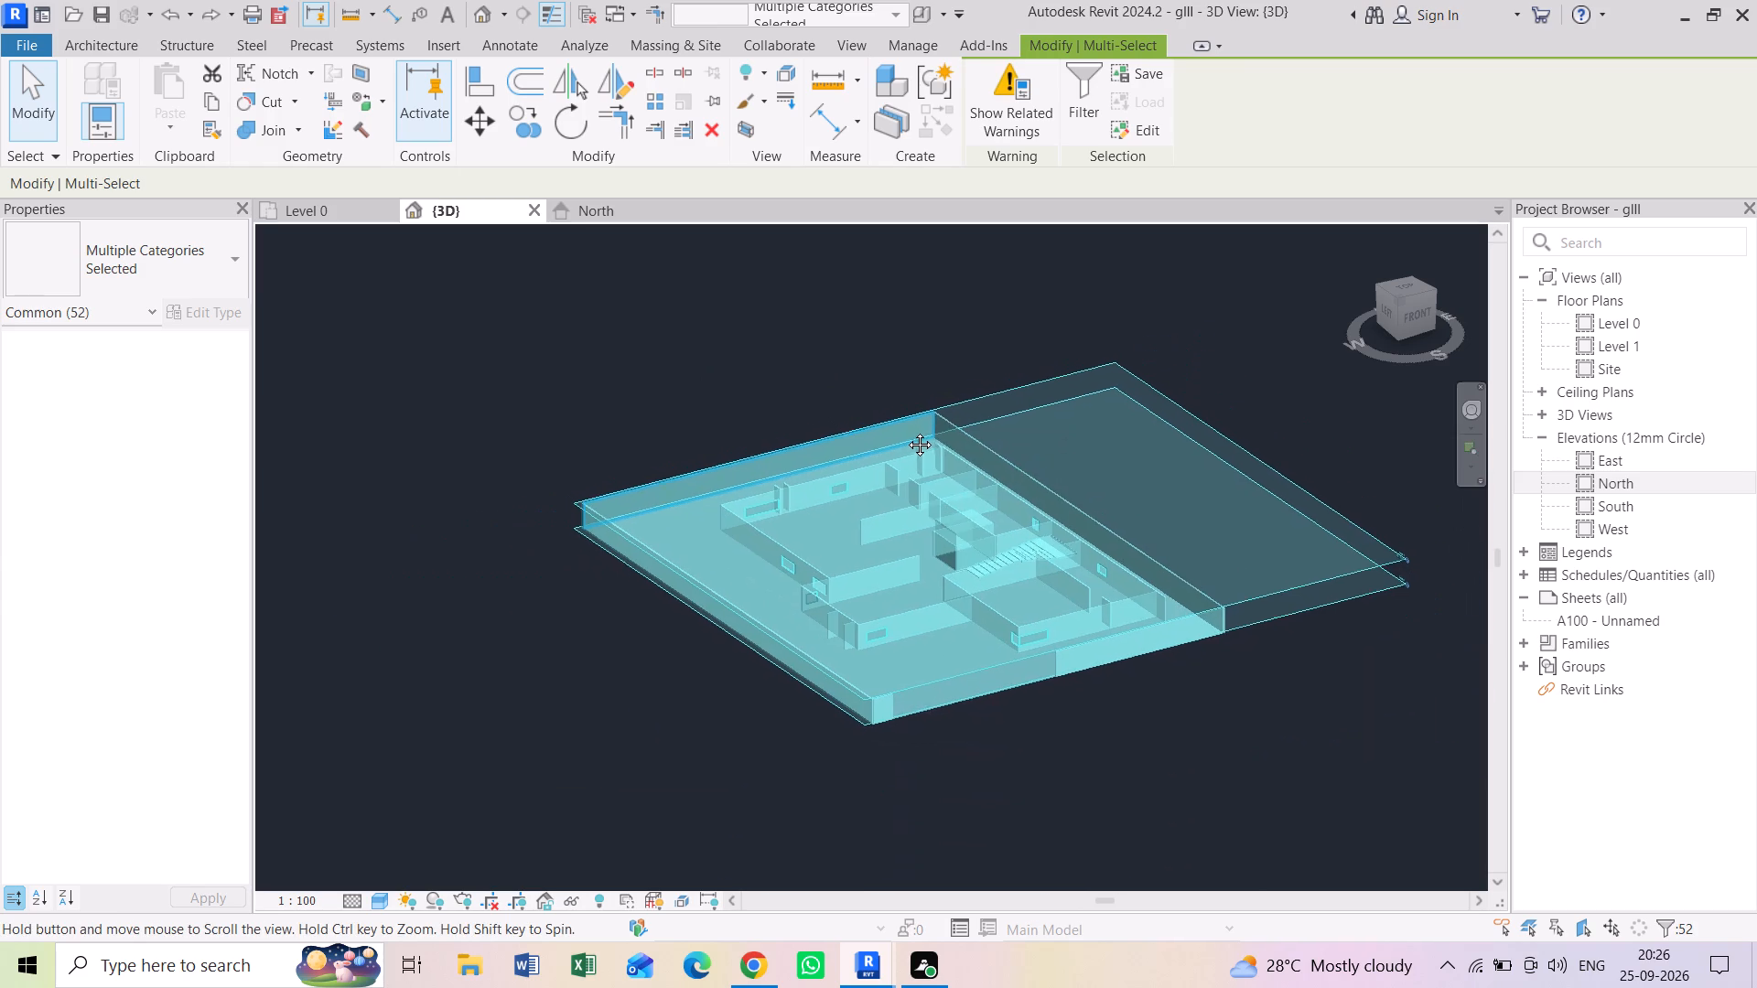
{"action": "middle_click_drag", "start_coordinate": [906, 431], "coordinate": [907, 431]}
{"action": "left_click", "coordinate": [864, 356]}
Select the walls, floor, stair and level datums repeatedly to examine the highlighted model, and clear the selection.
{"action": "scroll", "coordinate": [755, 371], "scroll_direction": "down", "scroll_amount": 1}
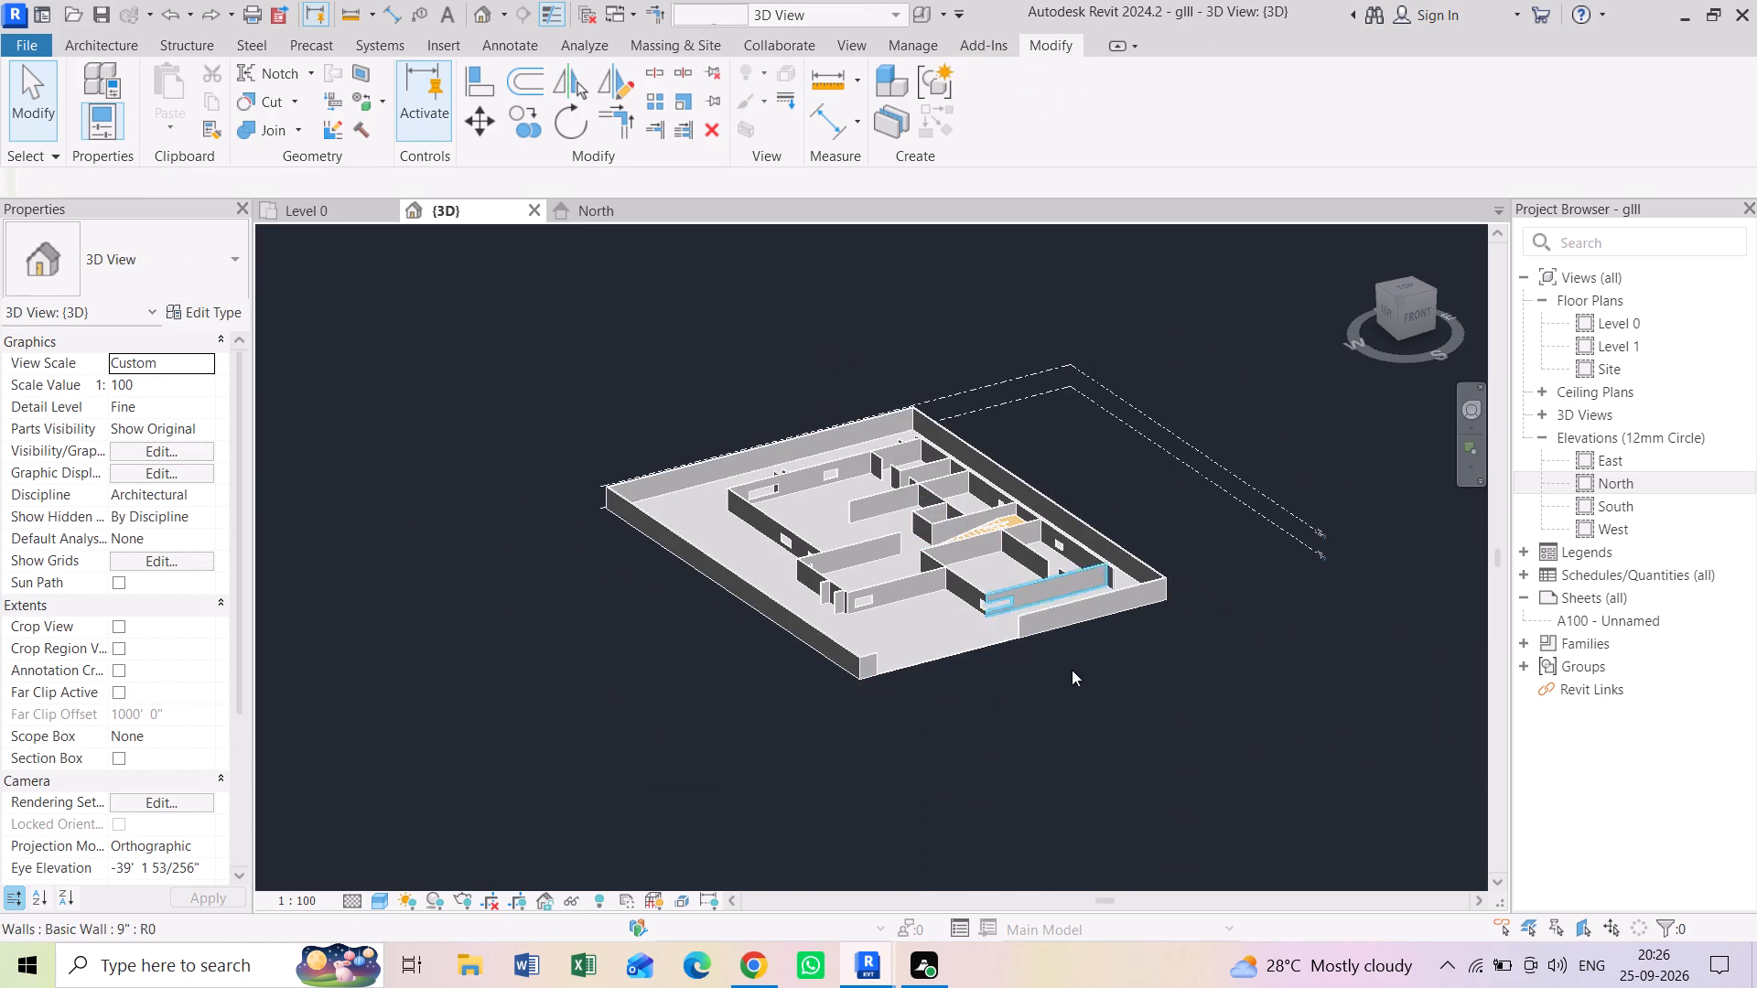
{"action": "scroll", "coordinate": [1094, 697], "scroll_direction": "down", "scroll_amount": 2}
{"action": "middle_click_drag", "start_coordinate": [1115, 685], "coordinate": [1052, 654]}
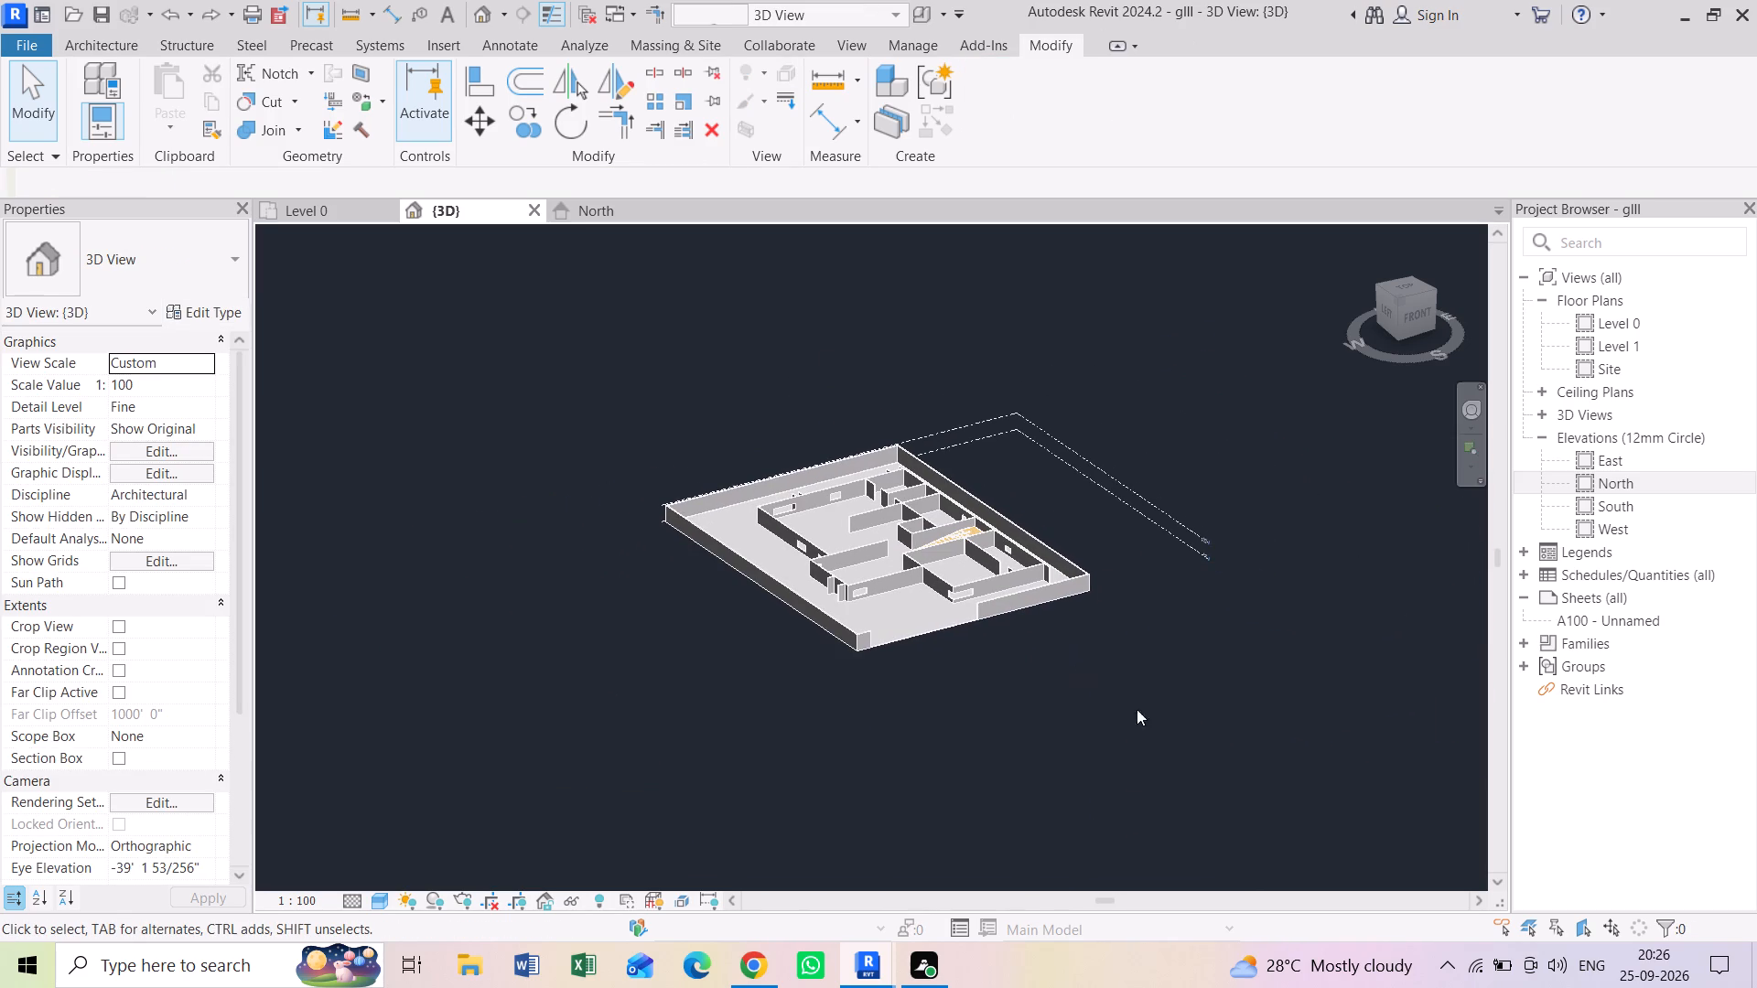
{"action": "left_click_drag", "start_coordinate": [1180, 789], "coordinate": [684, 411]}
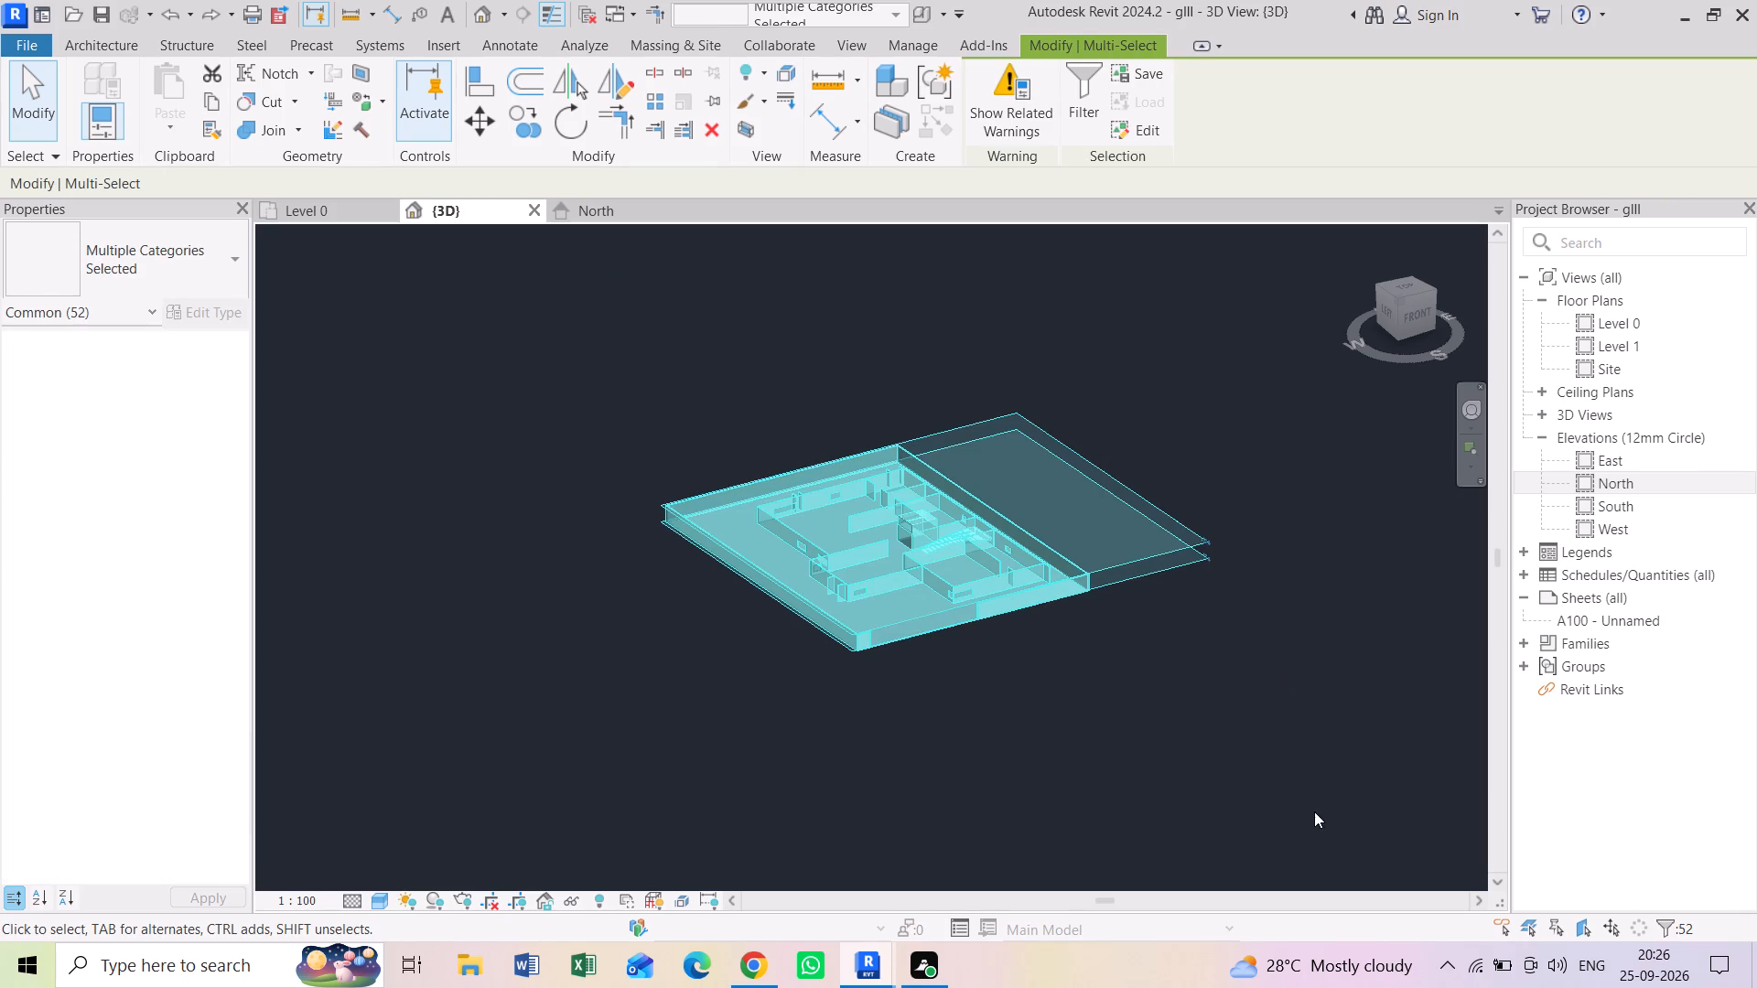
{"action": "left_click_drag", "start_coordinate": [1195, 808], "coordinate": [598, 381]}
{"action": "left_click", "coordinate": [970, 299]}
{"action": "left_click_drag", "start_coordinate": [1338, 705], "coordinate": [804, 576]}
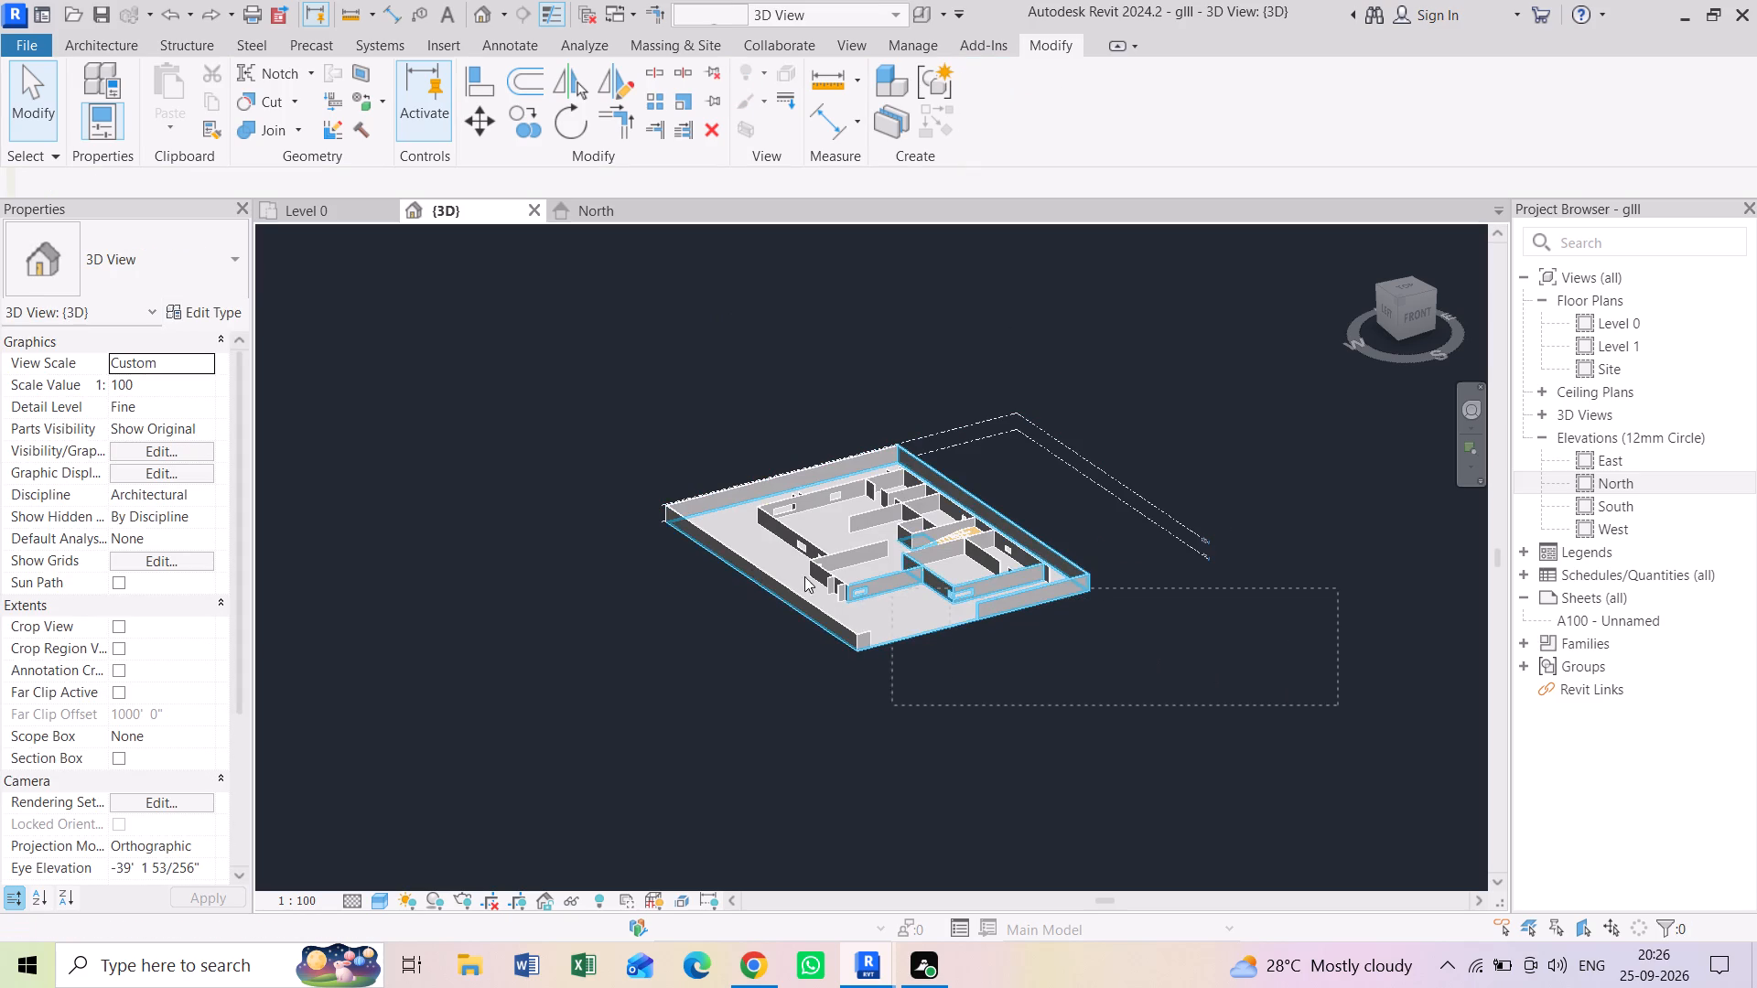
{"action": "left_click_drag", "start_coordinate": [804, 576], "coordinate": [449, 435]}
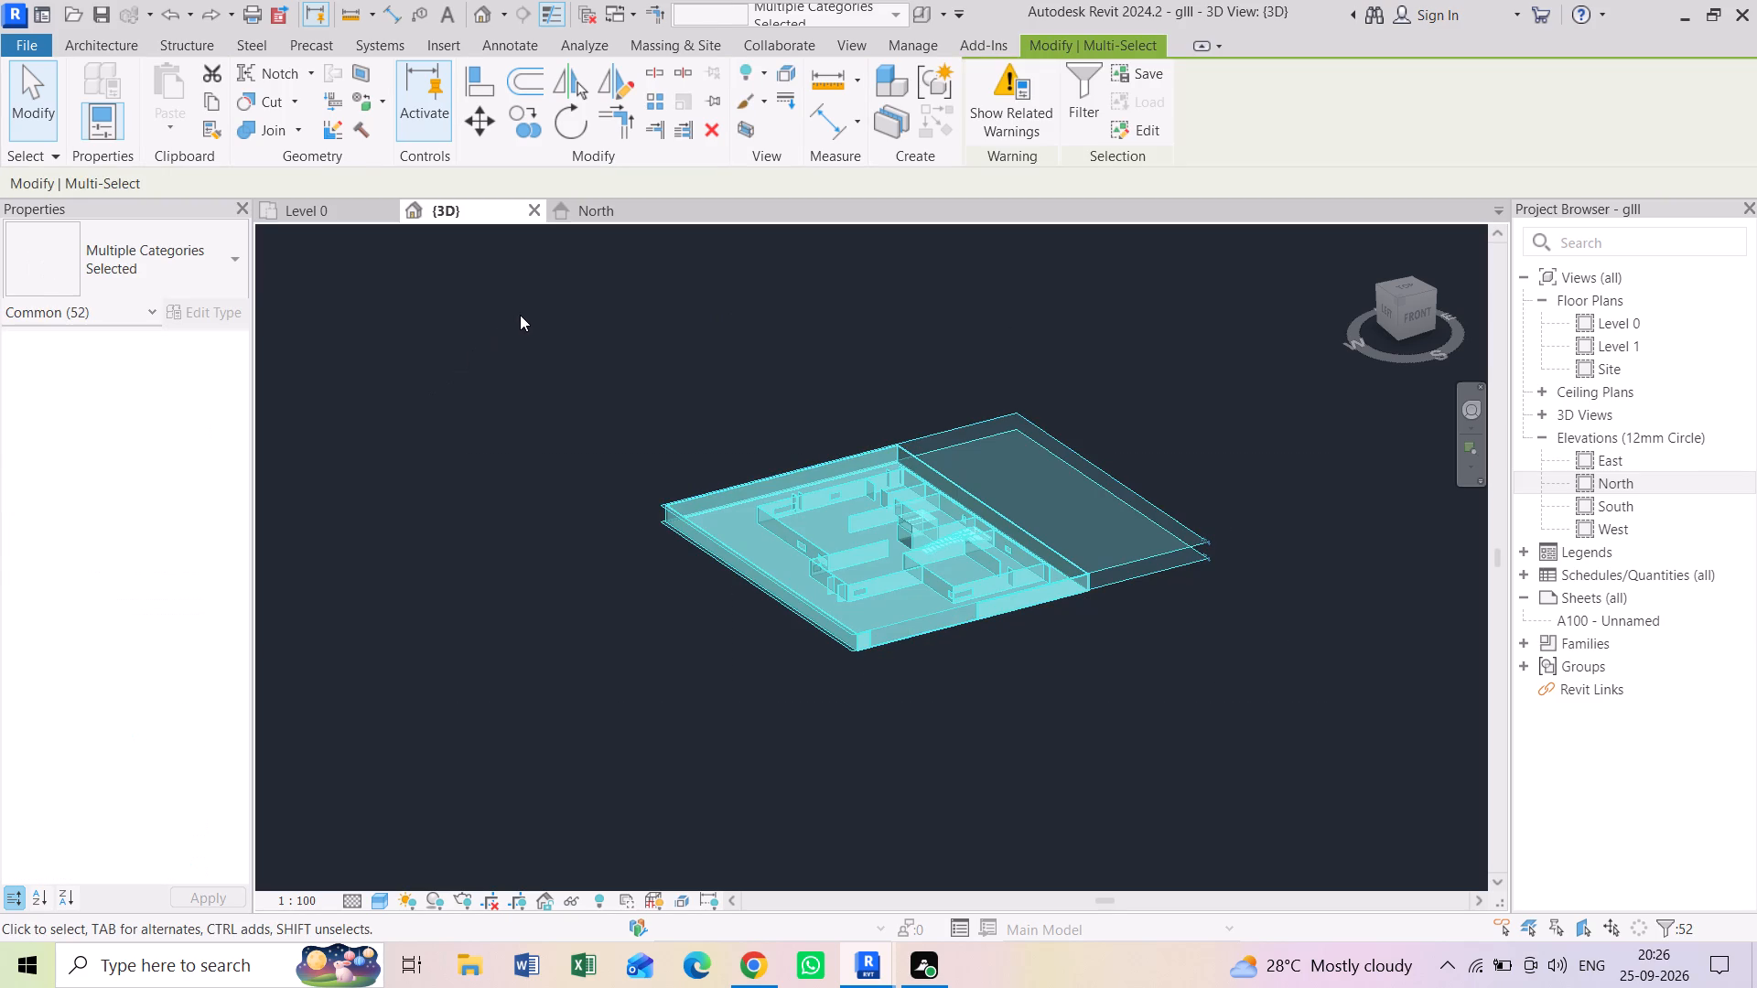
{"action": "scroll", "coordinate": [520, 315], "scroll_direction": "down", "scroll_amount": 1}
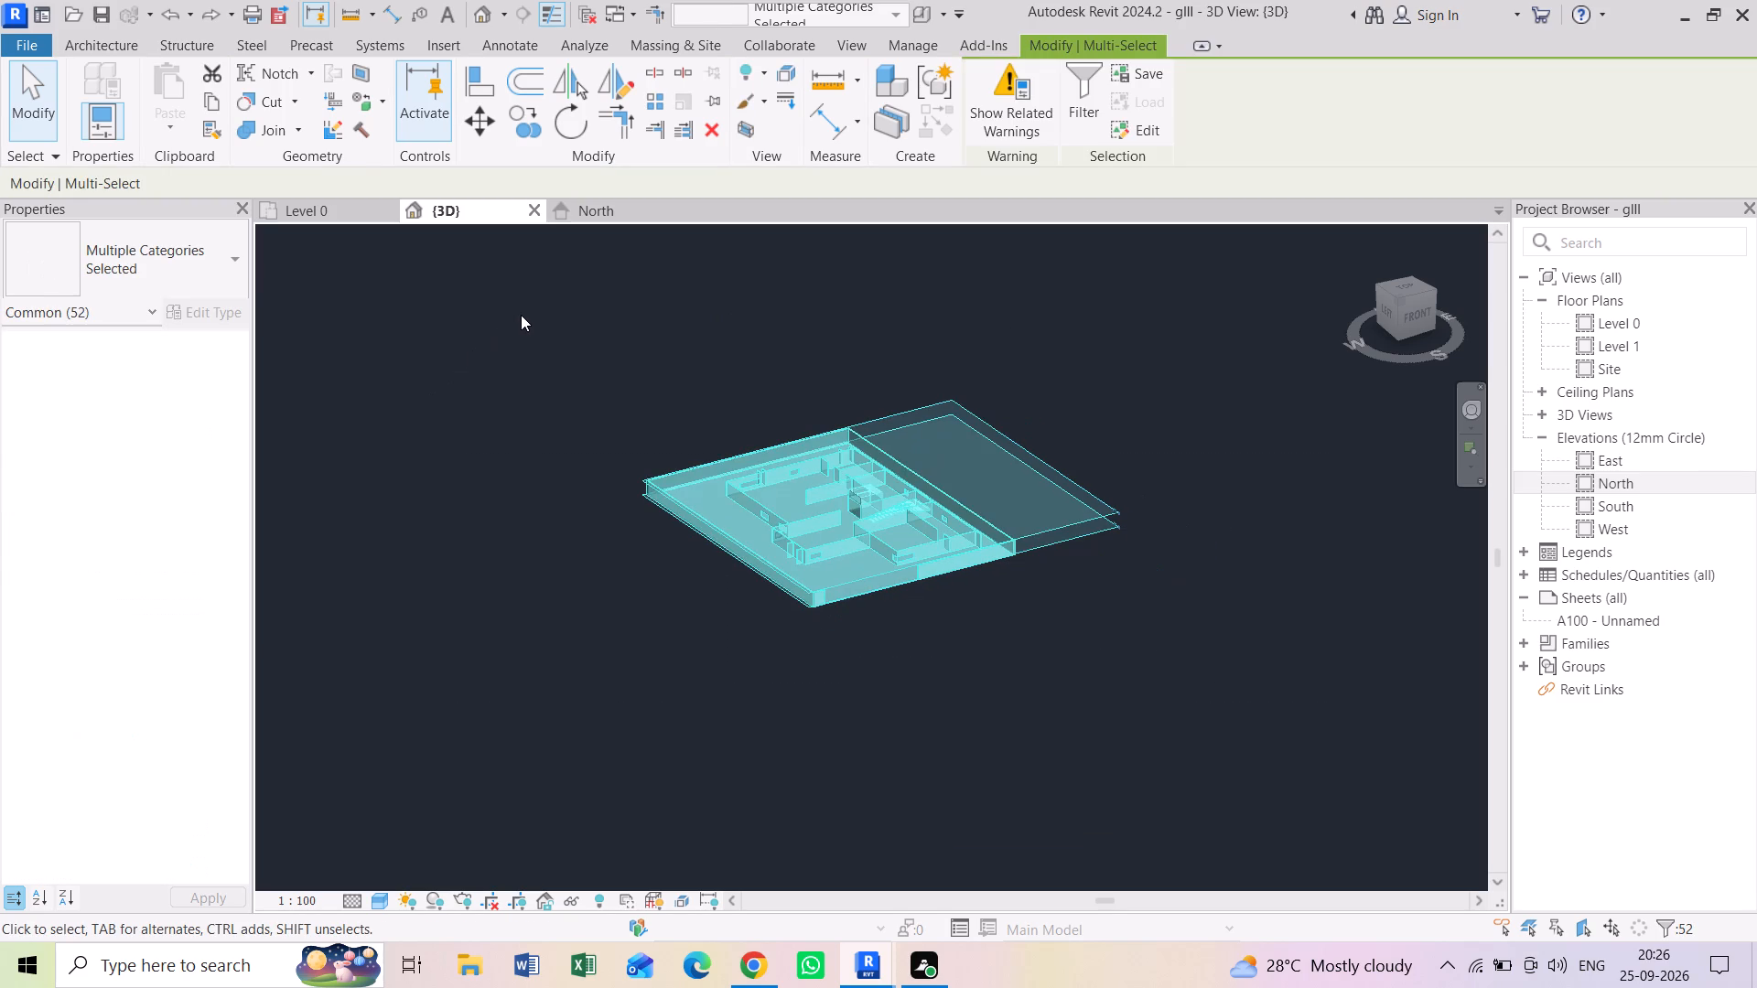
{"action": "middle_click_drag", "start_coordinate": [523, 315], "coordinate": [531, 319]}
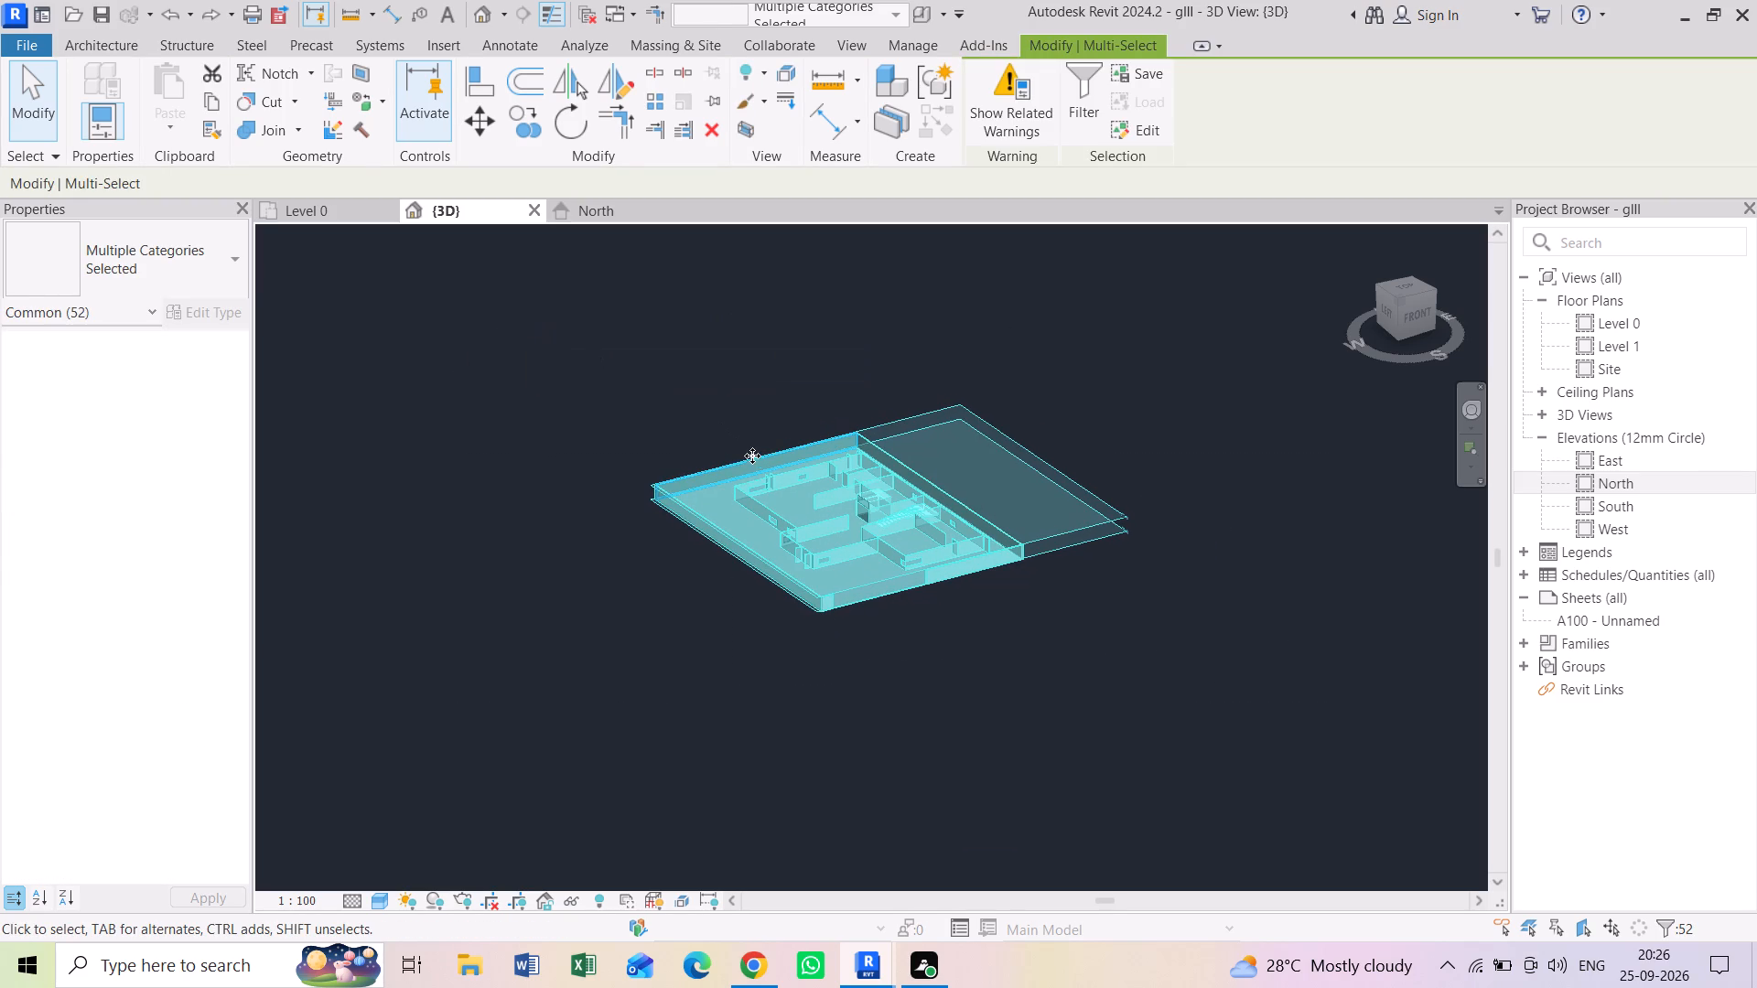
{"action": "left_click", "coordinate": [614, 339]}
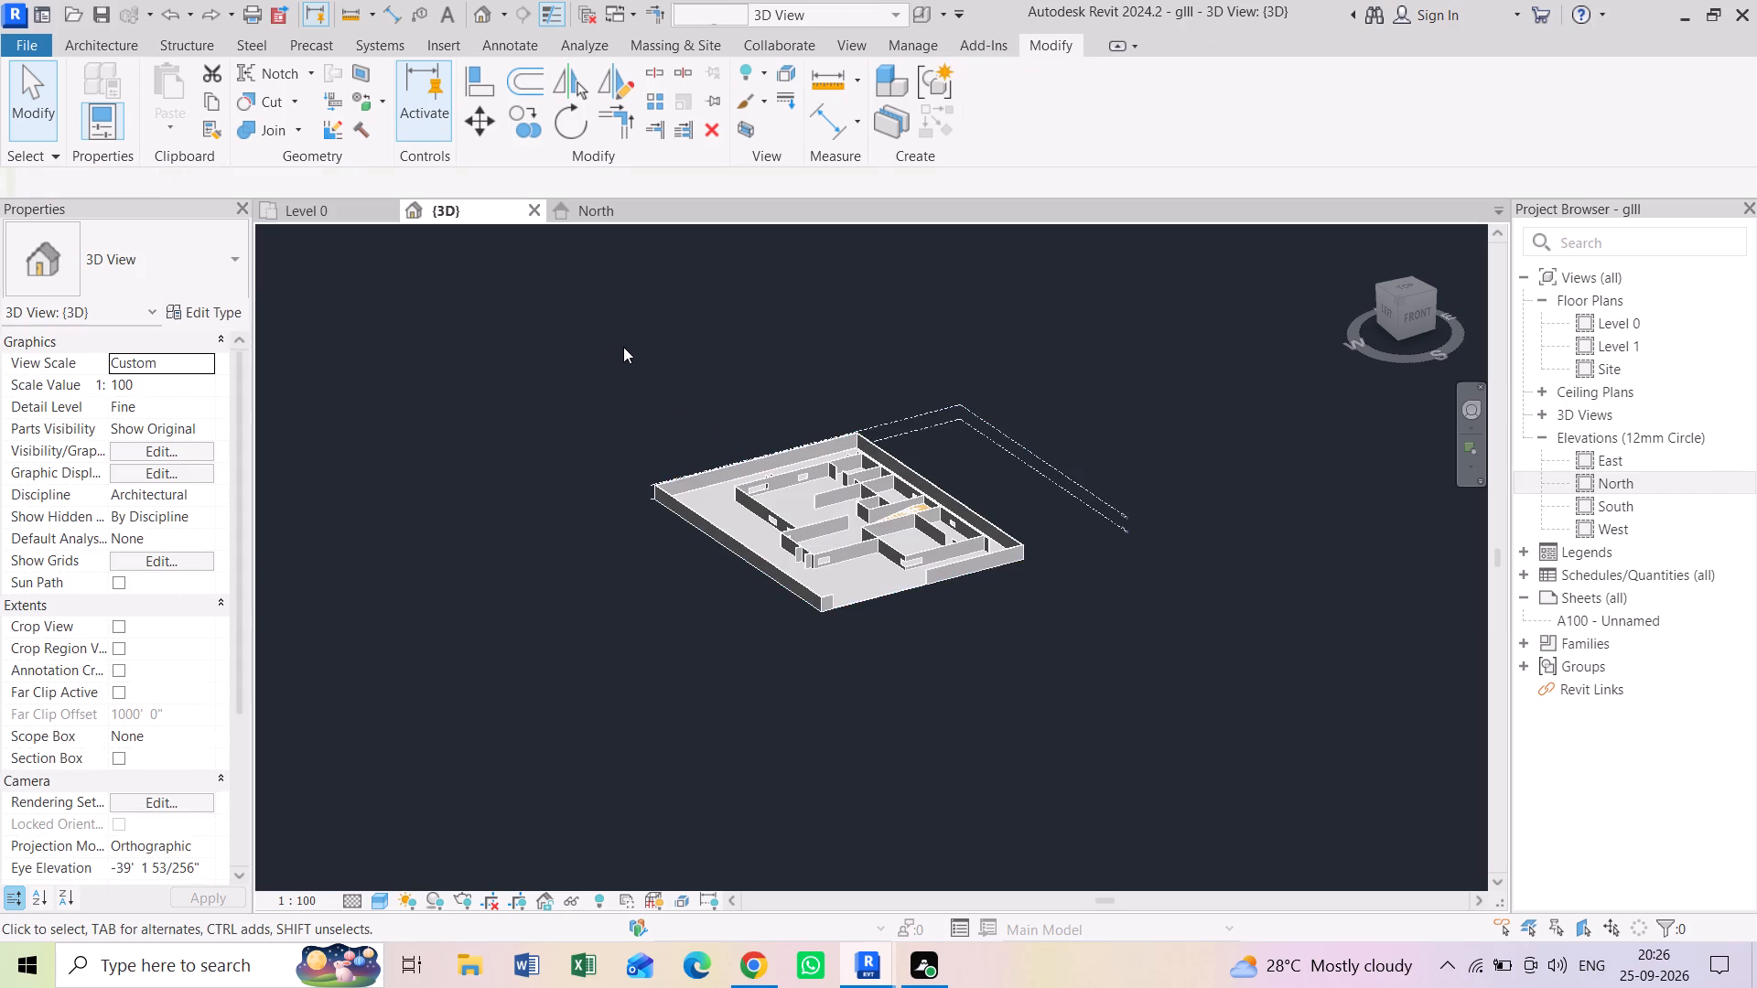
Select the whole model in 3D, check the selection in the North elevation, return to 3D and clear it.
{"action": "scroll", "coordinate": [714, 586], "scroll_direction": "up", "scroll_amount": 8}
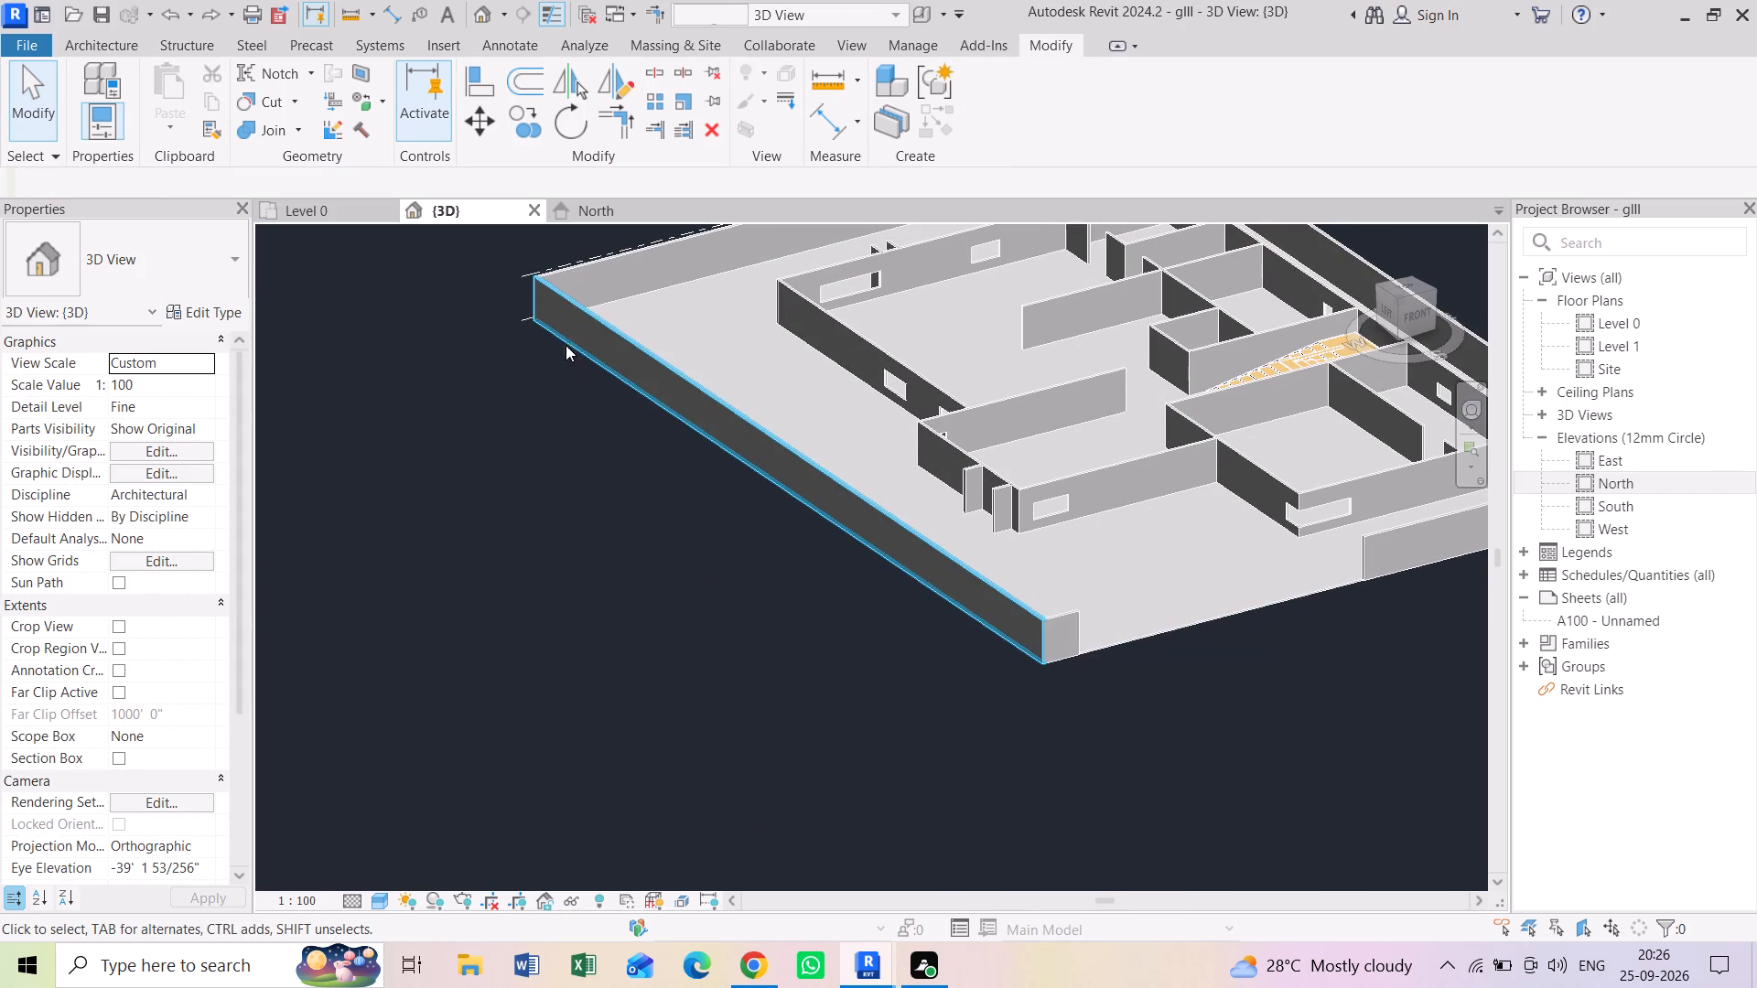
{"action": "scroll", "coordinate": [585, 338], "scroll_direction": "down", "scroll_amount": 7}
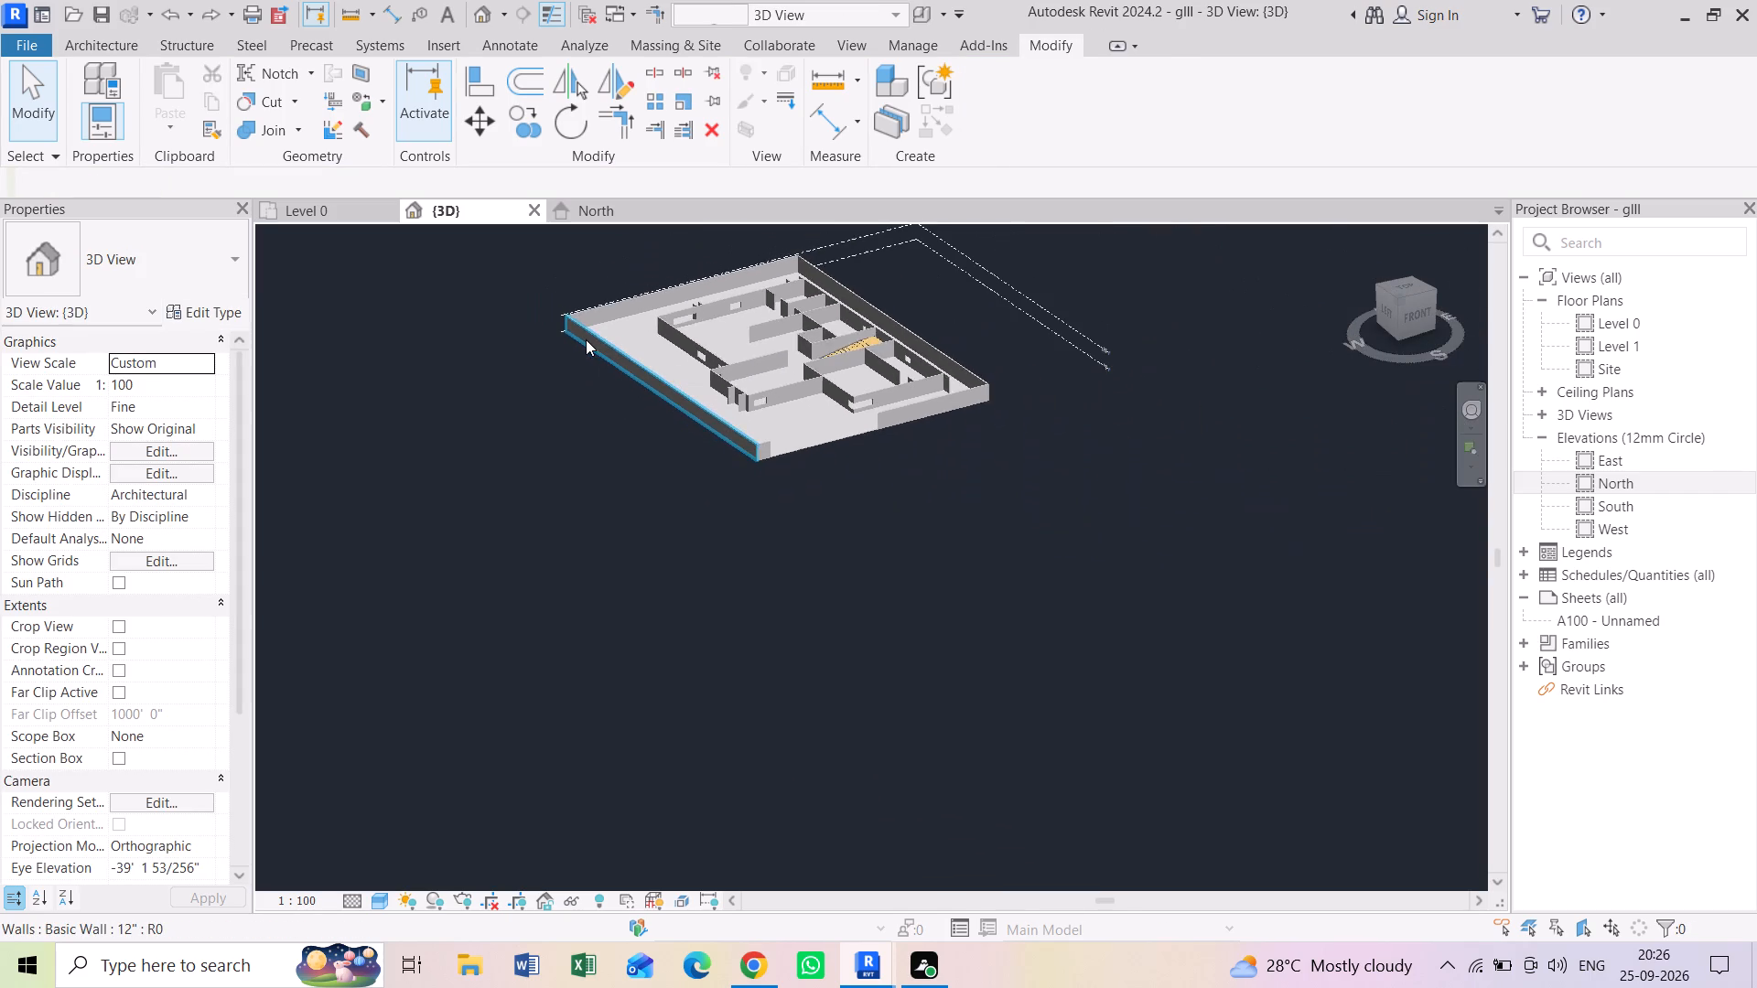
{"action": "middle_click_drag", "start_coordinate": [586, 339], "coordinate": [622, 449]}
{"action": "scroll", "coordinate": [686, 512], "scroll_direction": "up", "scroll_amount": 1}
{"action": "scroll", "coordinate": [1035, 755], "scroll_direction": "down", "scroll_amount": 2}
{"action": "middle_click_drag", "start_coordinate": [1031, 748], "coordinate": [1027, 771]}
{"action": "left_click_drag", "start_coordinate": [1027, 771], "coordinate": [700, 420]}
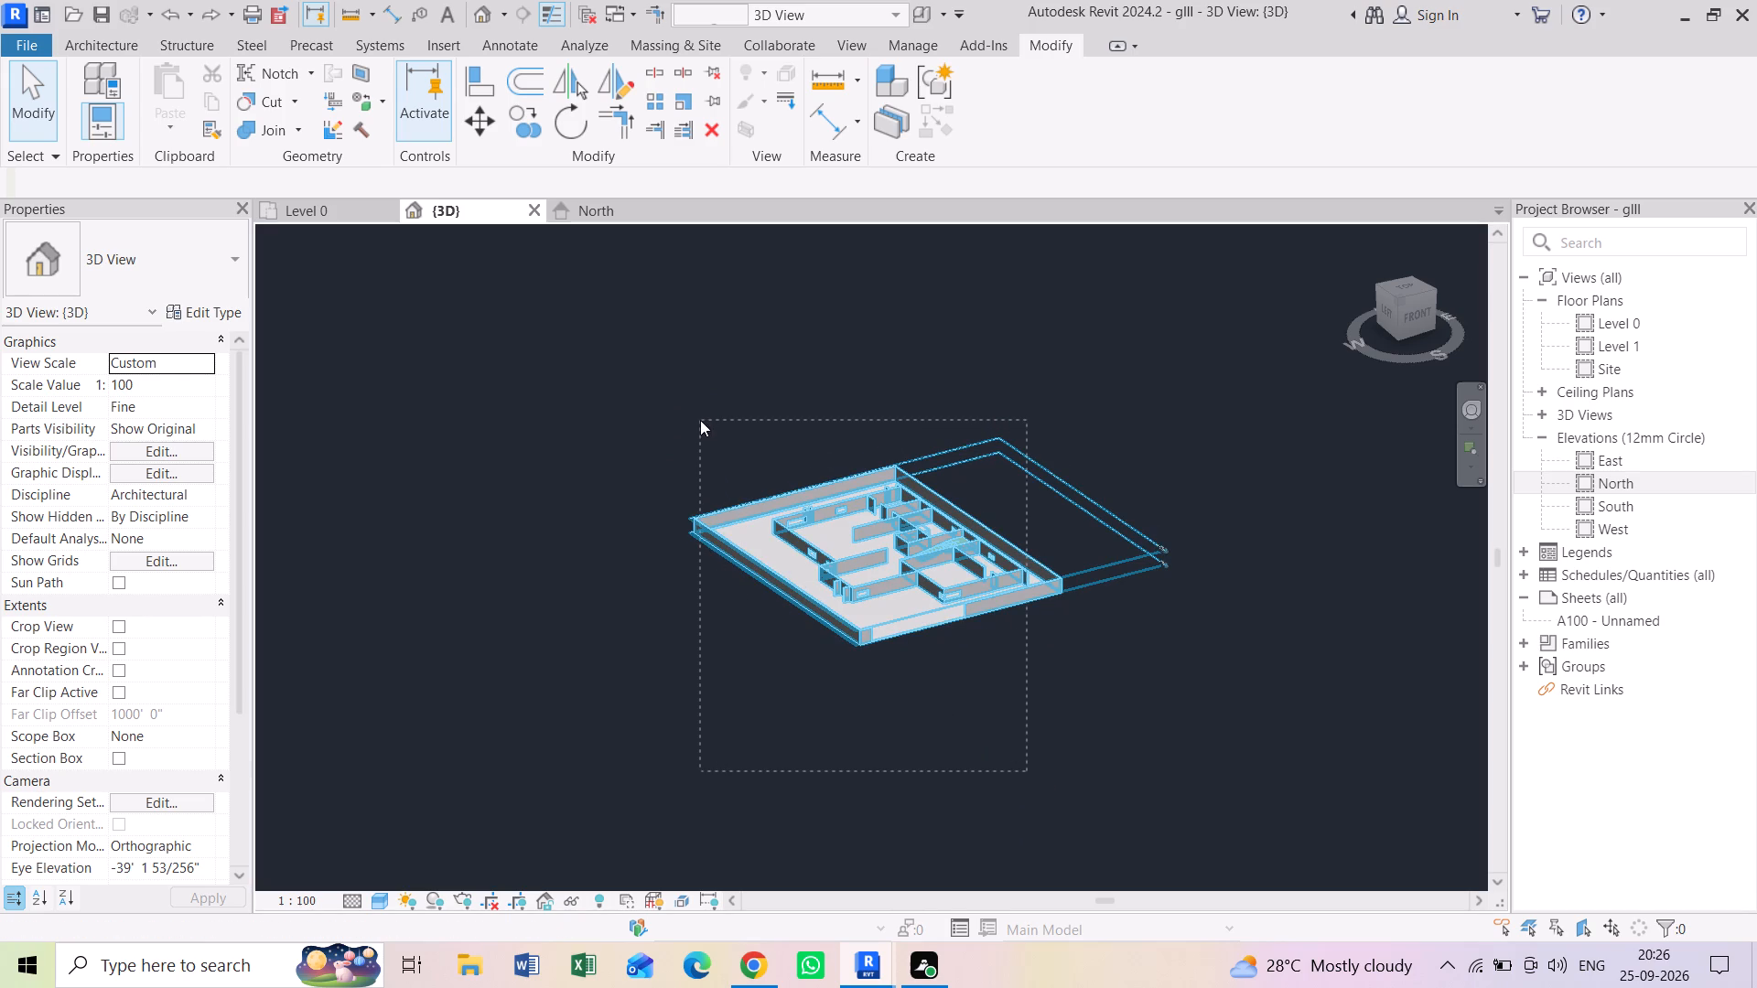
{"action": "left_click_drag", "start_coordinate": [700, 420], "coordinate": [699, 415]}
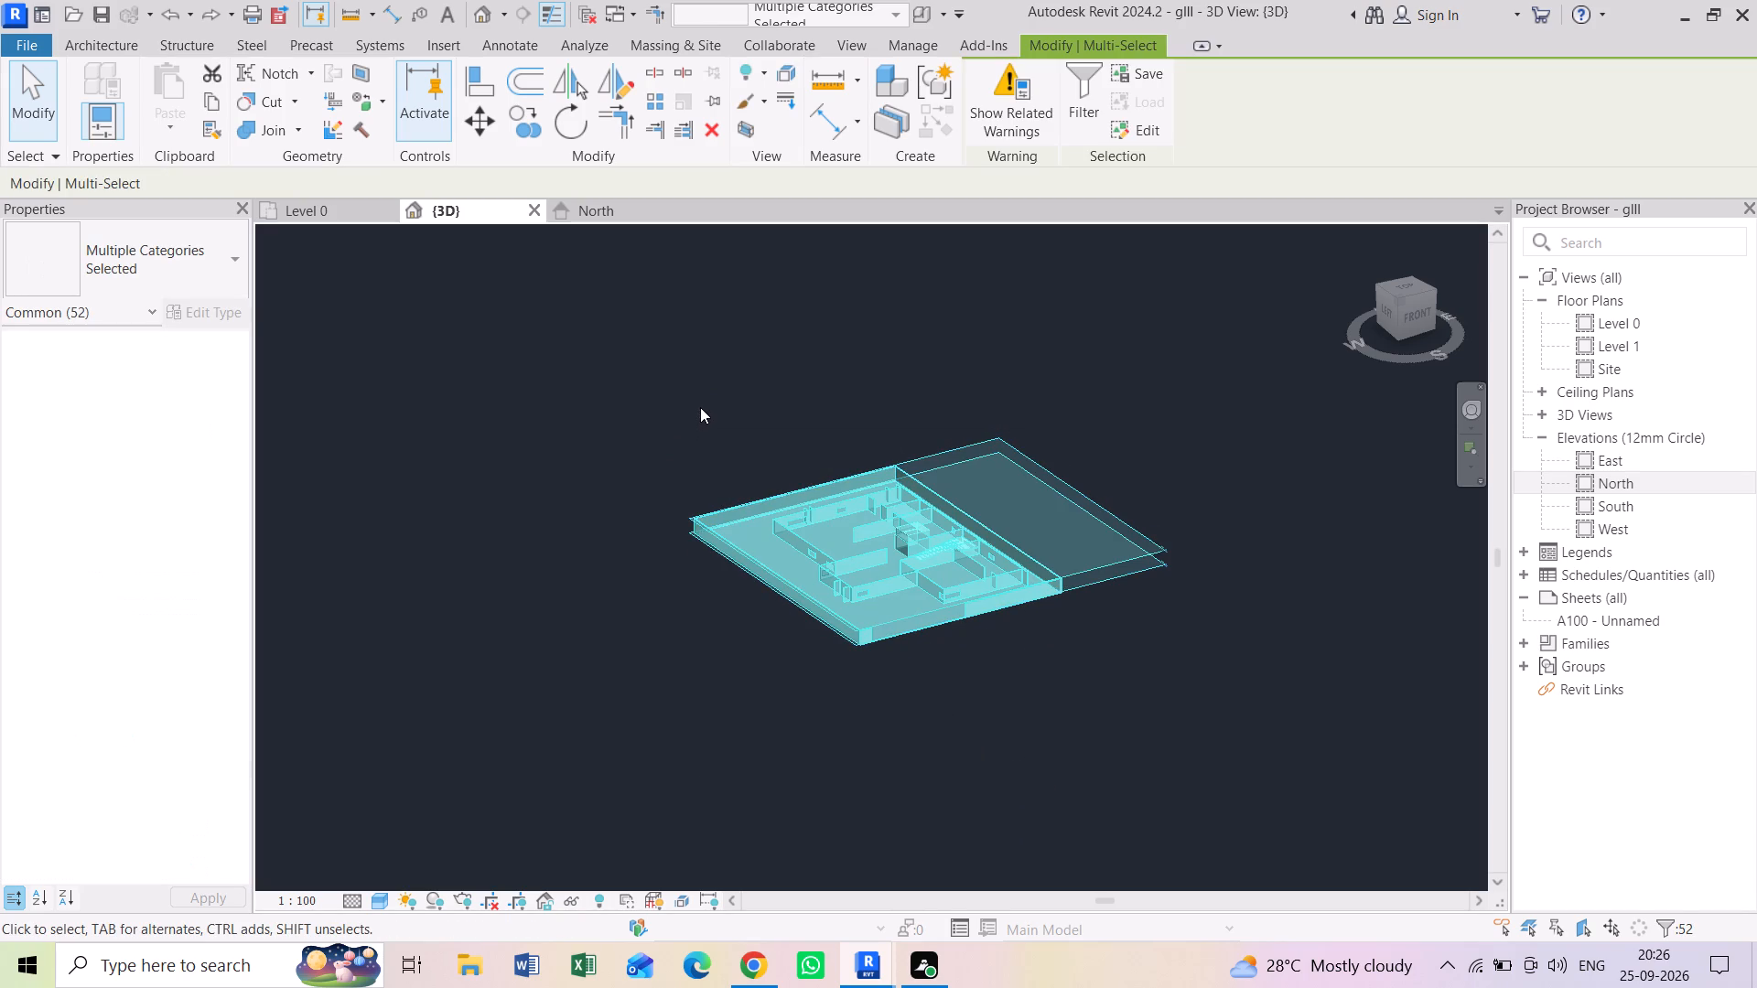
{"action": "middle_click", "coordinate": [703, 393]}
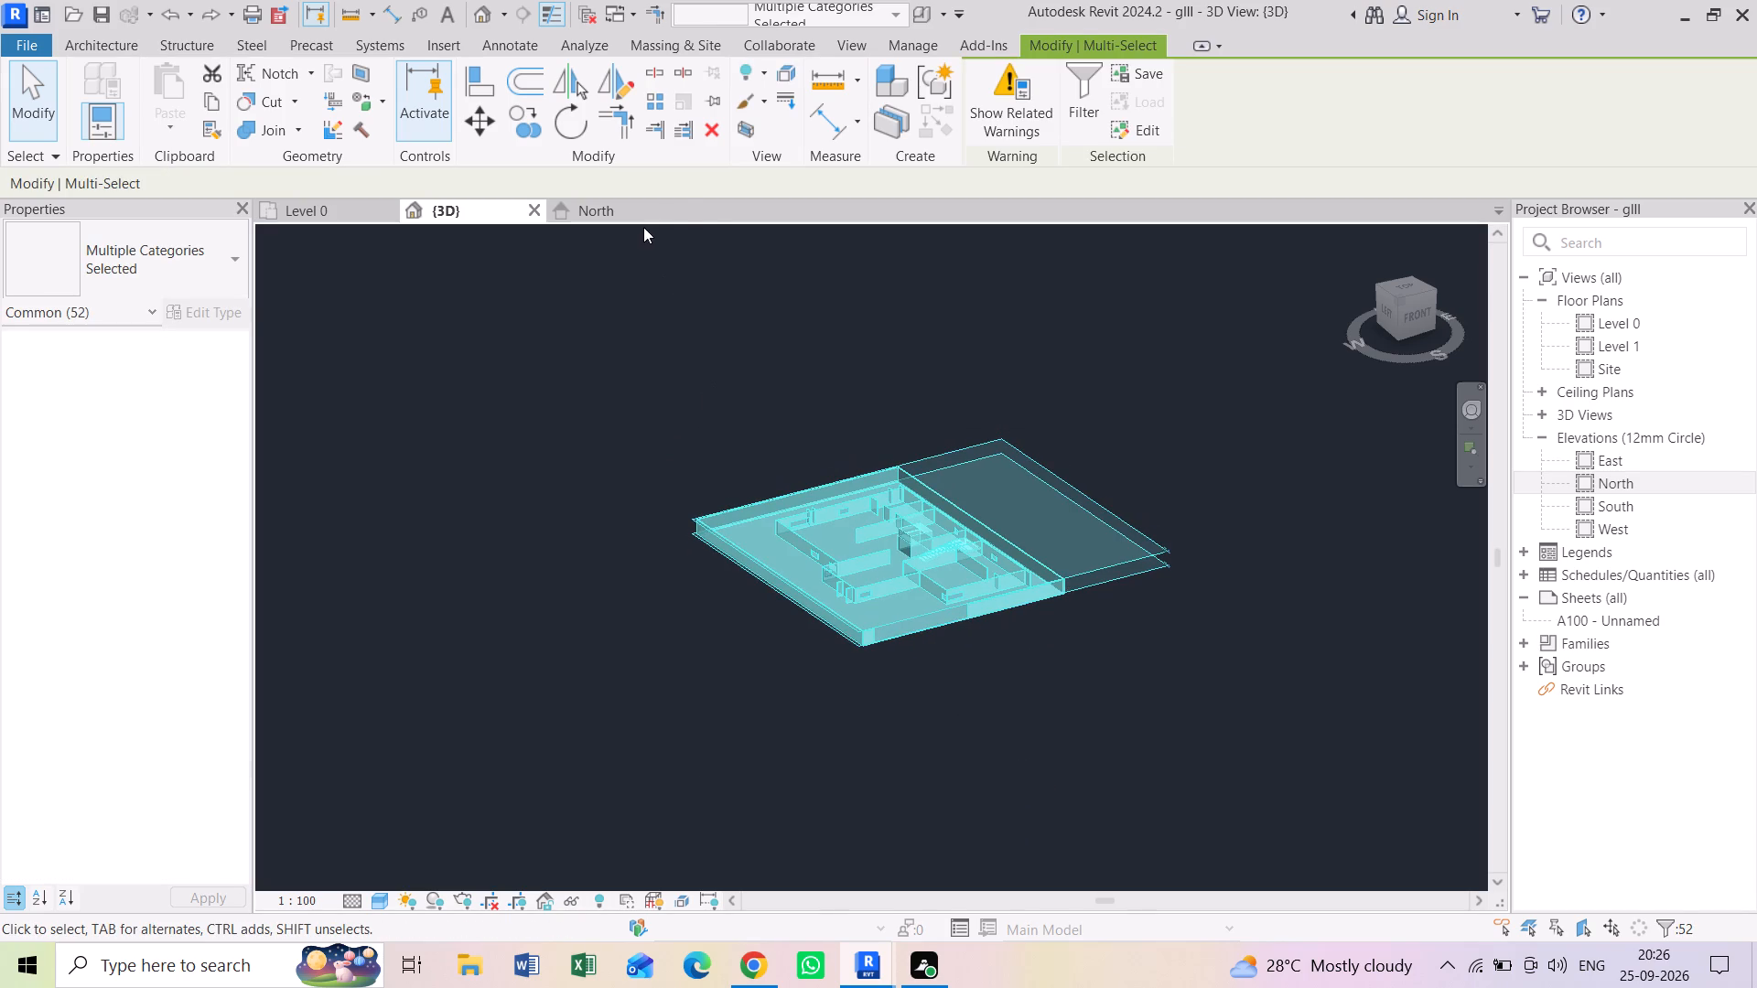
{"action": "left_click", "coordinate": [611, 217]}
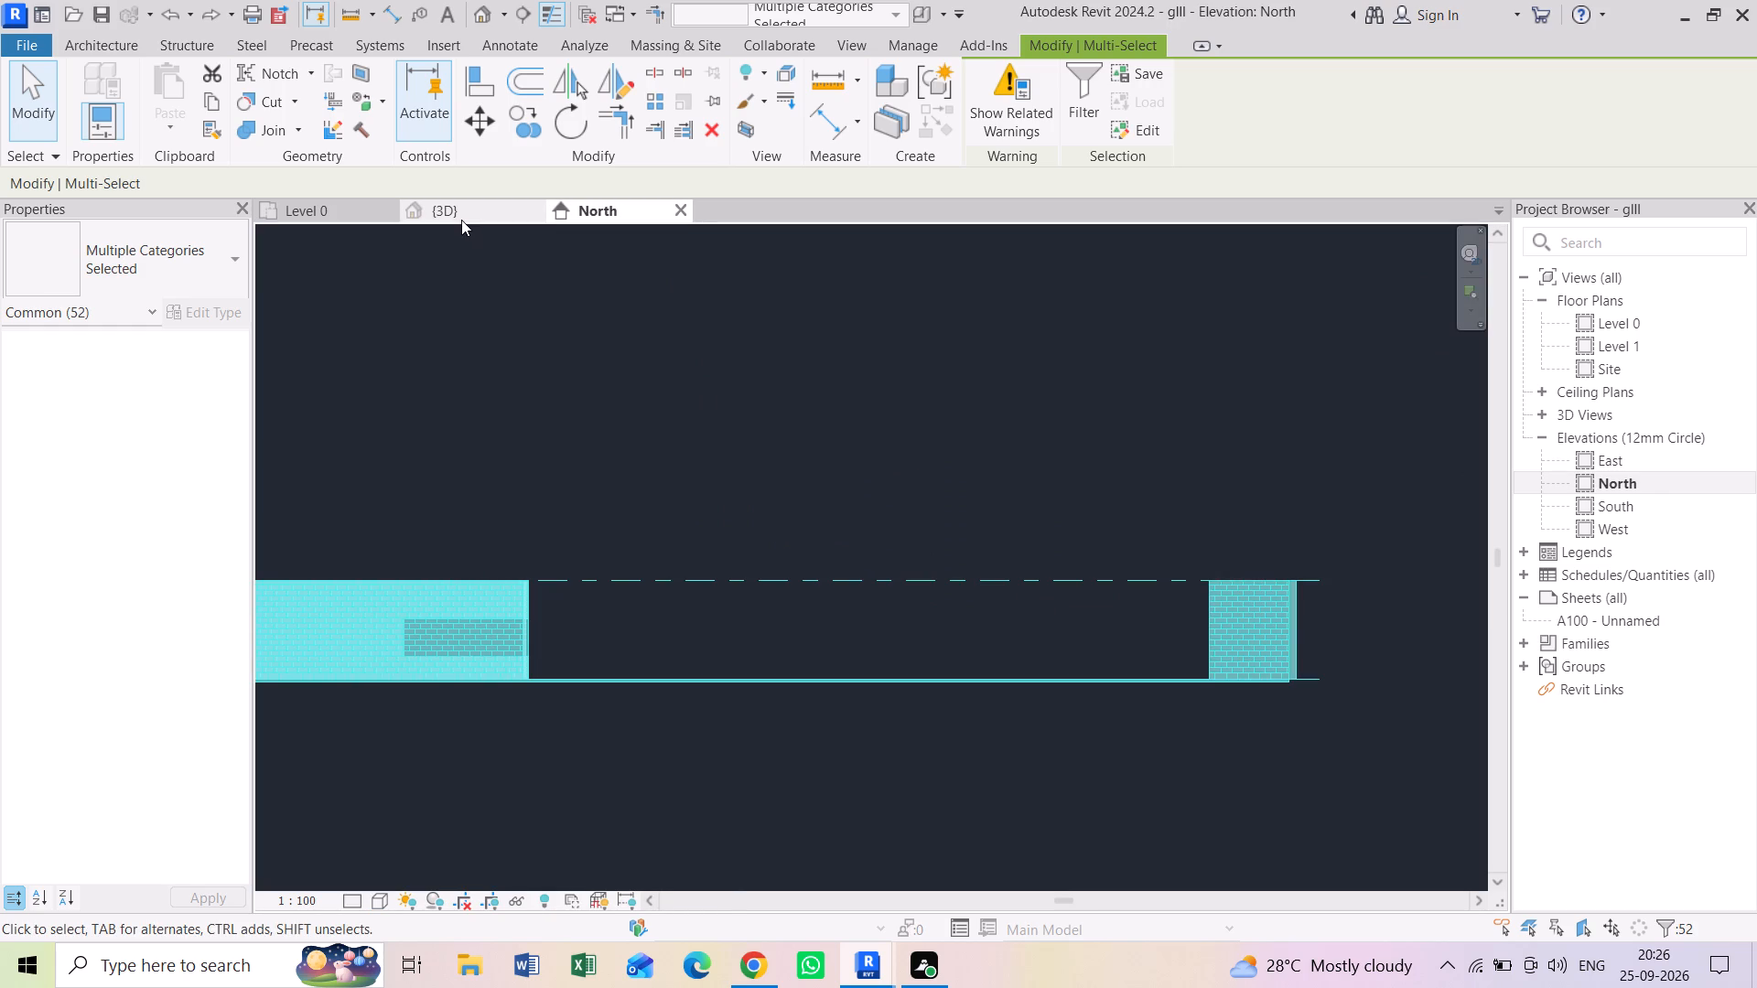
{"action": "left_click", "coordinate": [461, 220]}
{"action": "left_click", "coordinate": [978, 370]}
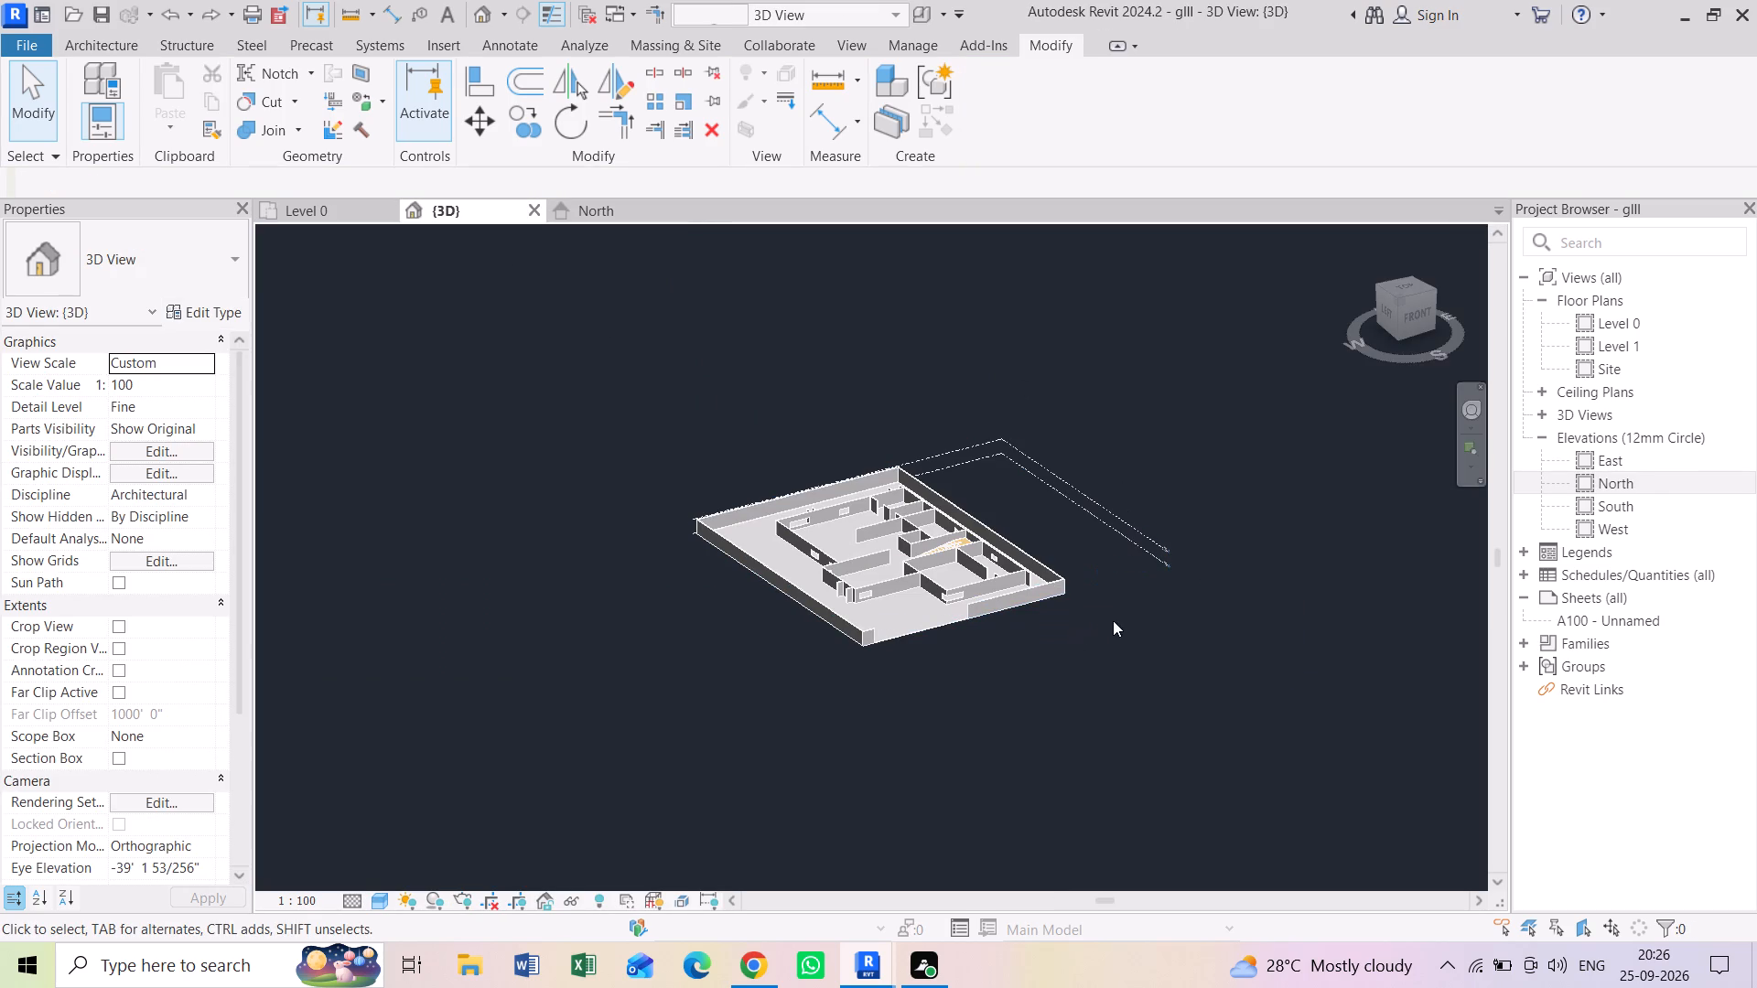
Inspect the two short wall stubs beside the house's front corner and the nearby 9" wall with its opening.
{"action": "scroll", "coordinate": [868, 605], "scroll_direction": "up", "scroll_amount": 6}
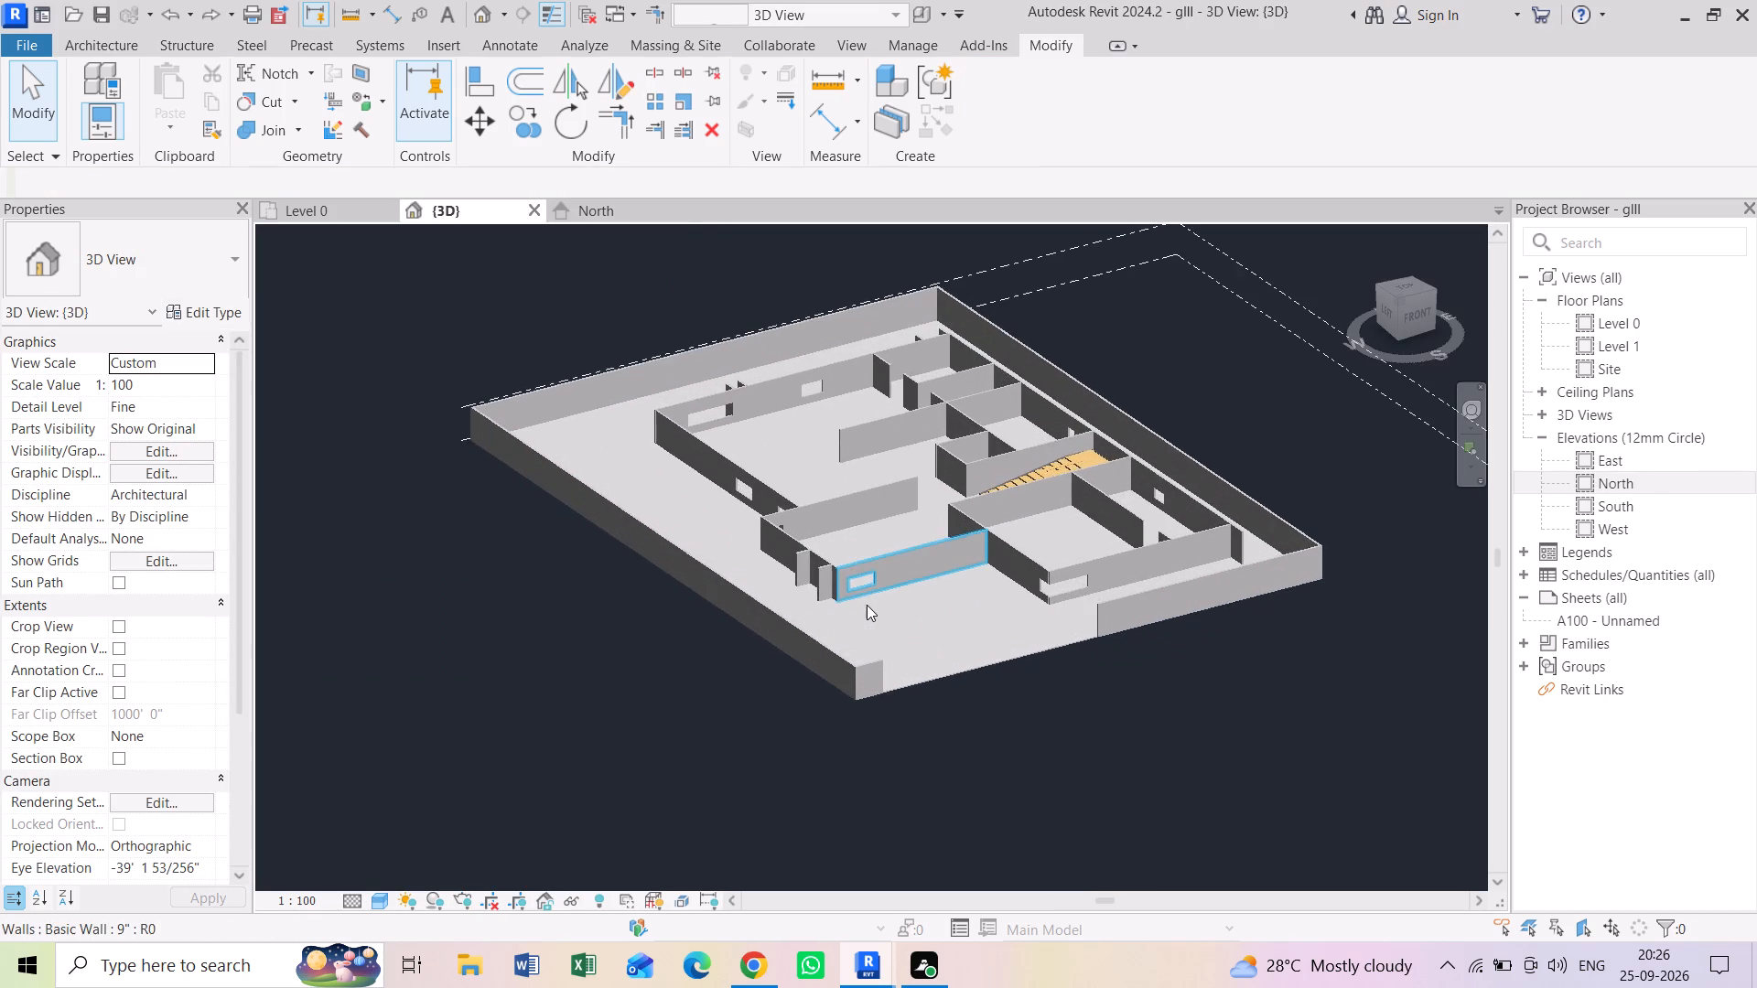
{"action": "scroll", "coordinate": [844, 596], "scroll_direction": "up", "scroll_amount": 11}
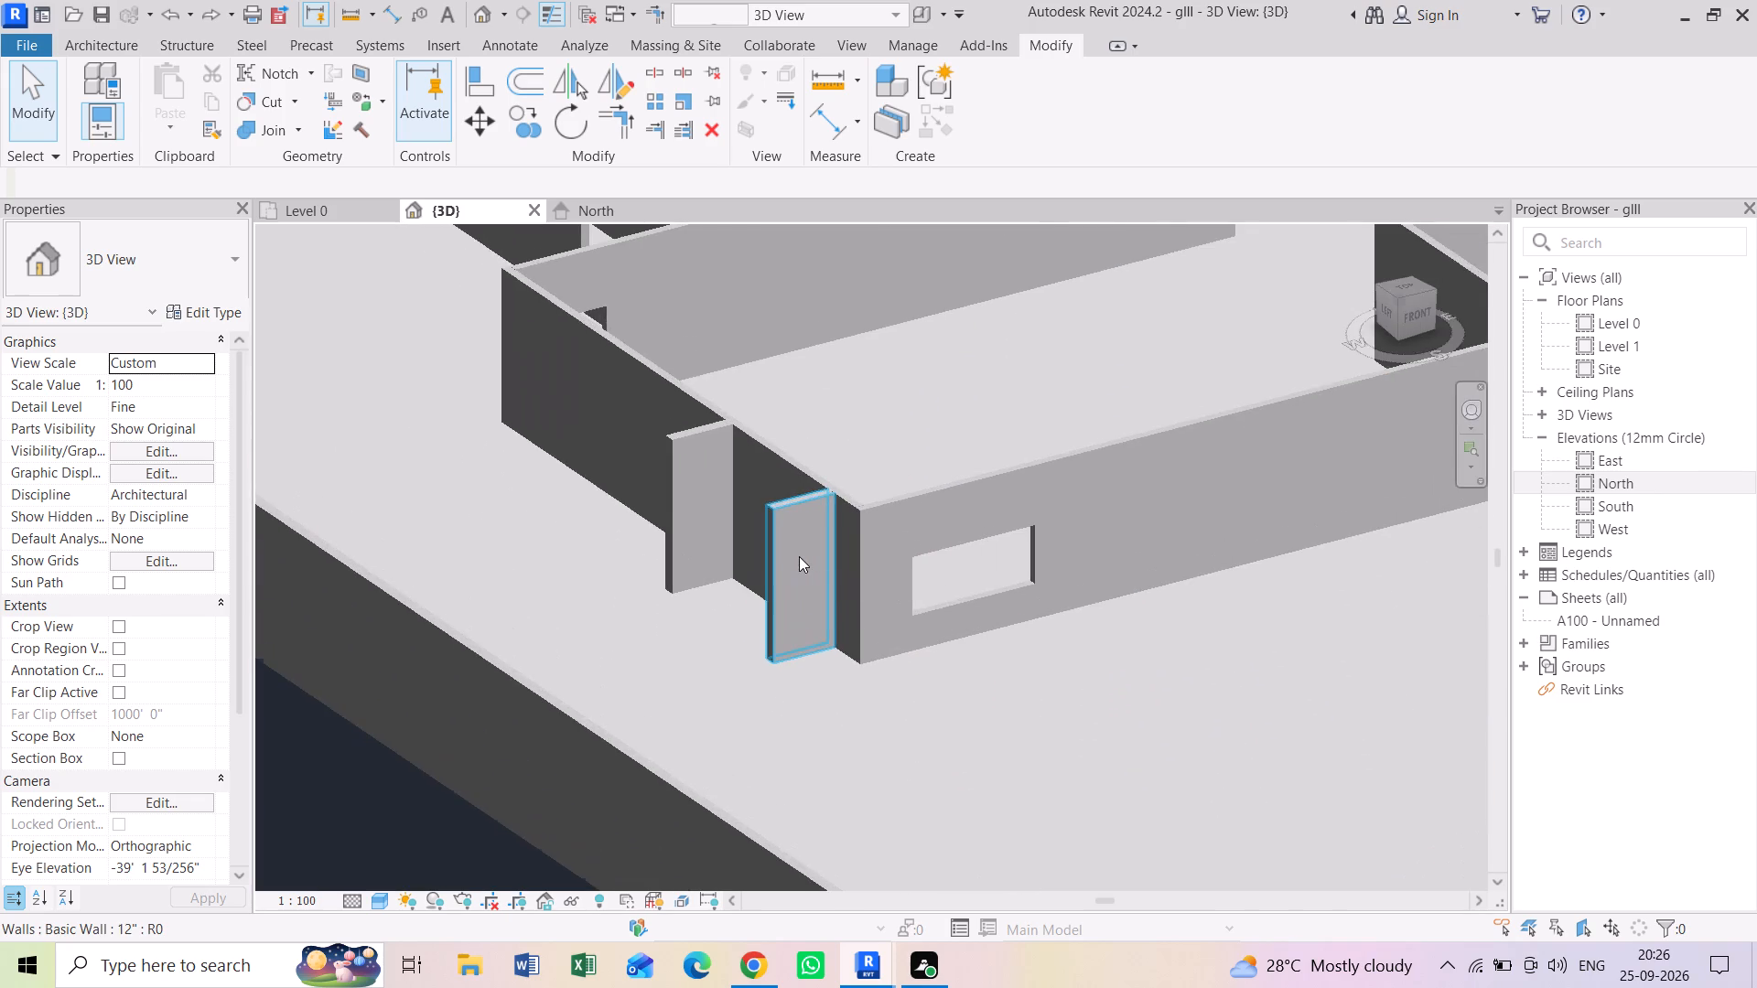
{"action": "scroll", "coordinate": [799, 556], "scroll_direction": "down", "scroll_amount": 5}
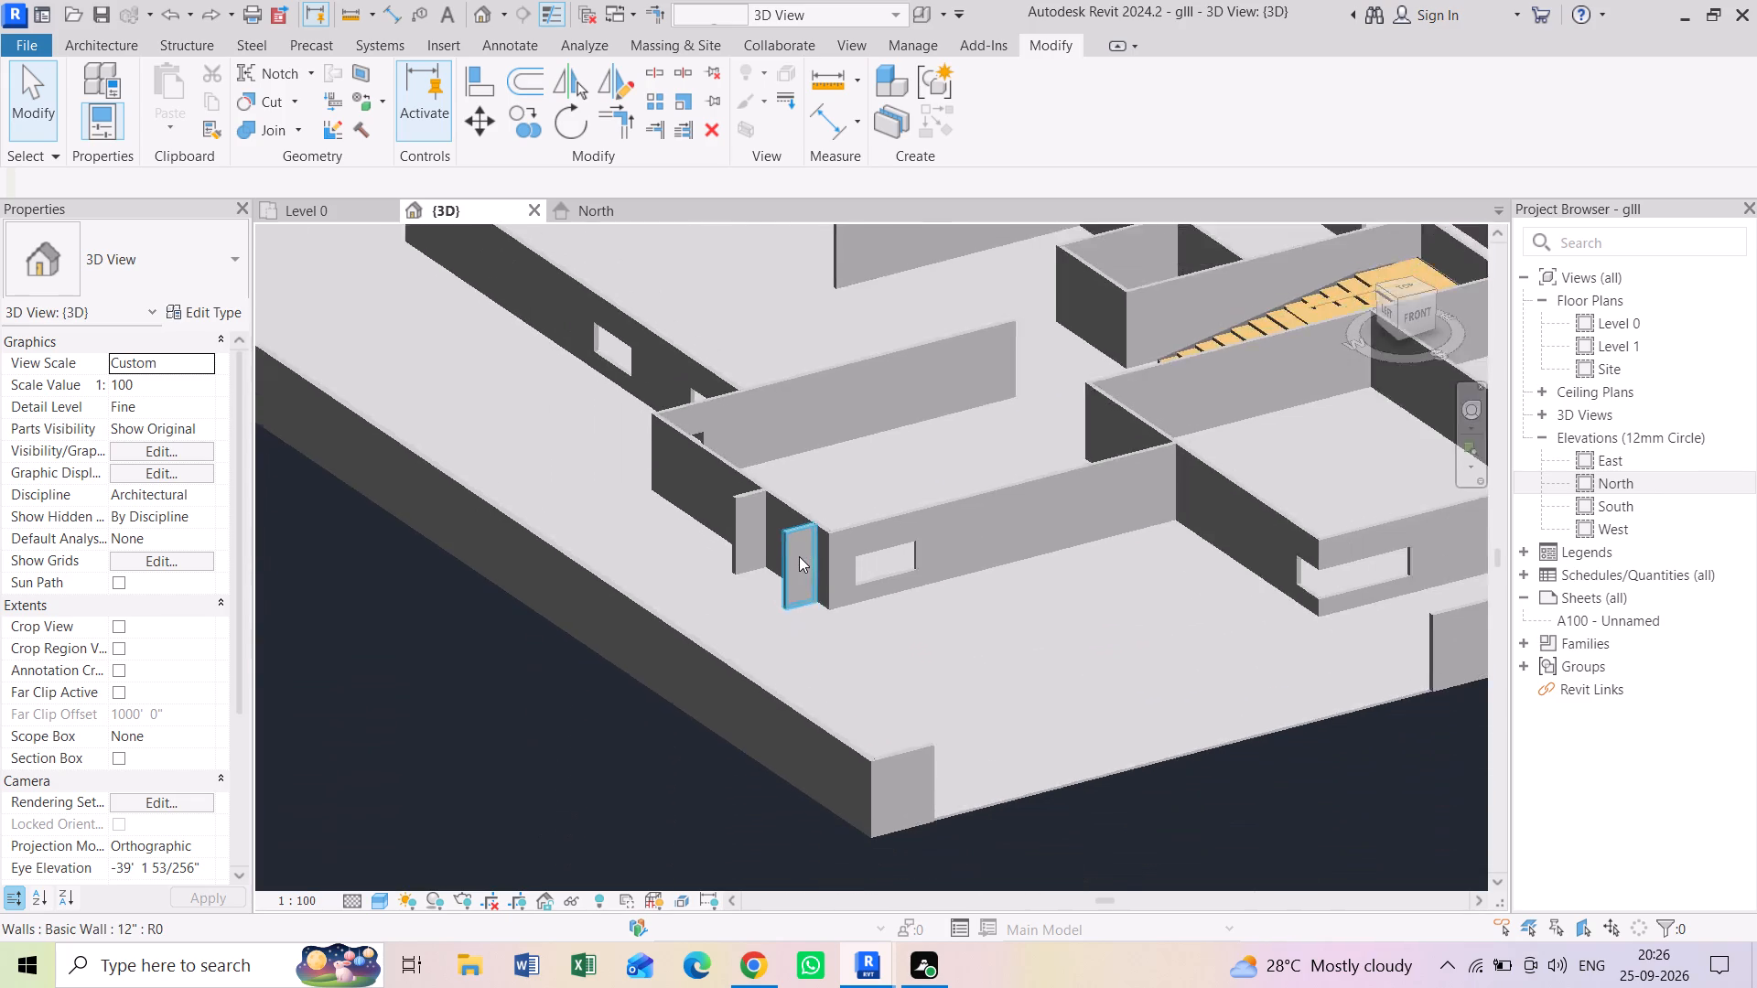
{"action": "scroll", "coordinate": [799, 556], "scroll_direction": "down", "scroll_amount": 4}
{"action": "middle_click_drag", "start_coordinate": [879, 479], "coordinate": [873, 516]}
{"action": "scroll", "coordinate": [873, 516], "scroll_direction": "down", "scroll_amount": 3}
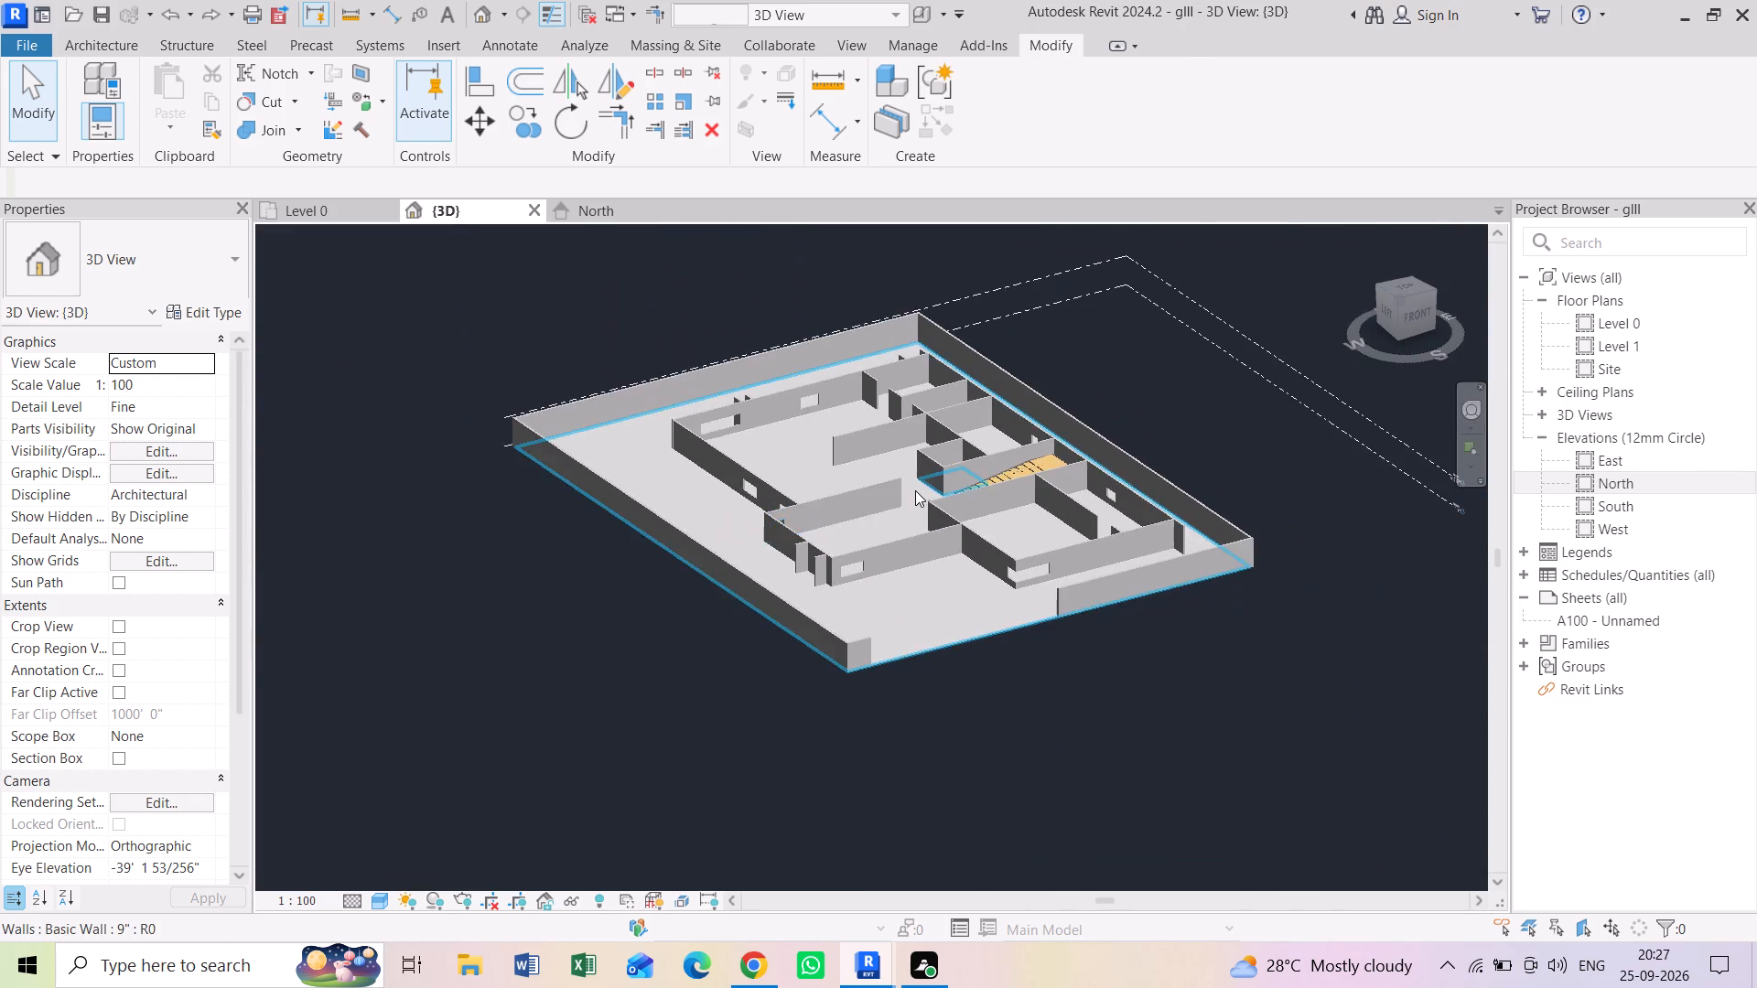
{"action": "middle_click", "coordinate": [916, 490]}
{"action": "scroll", "coordinate": [915, 497], "scroll_direction": "down", "scroll_amount": 1}
{"action": "scroll", "coordinate": [1130, 636], "scroll_direction": "down", "scroll_amount": 1}
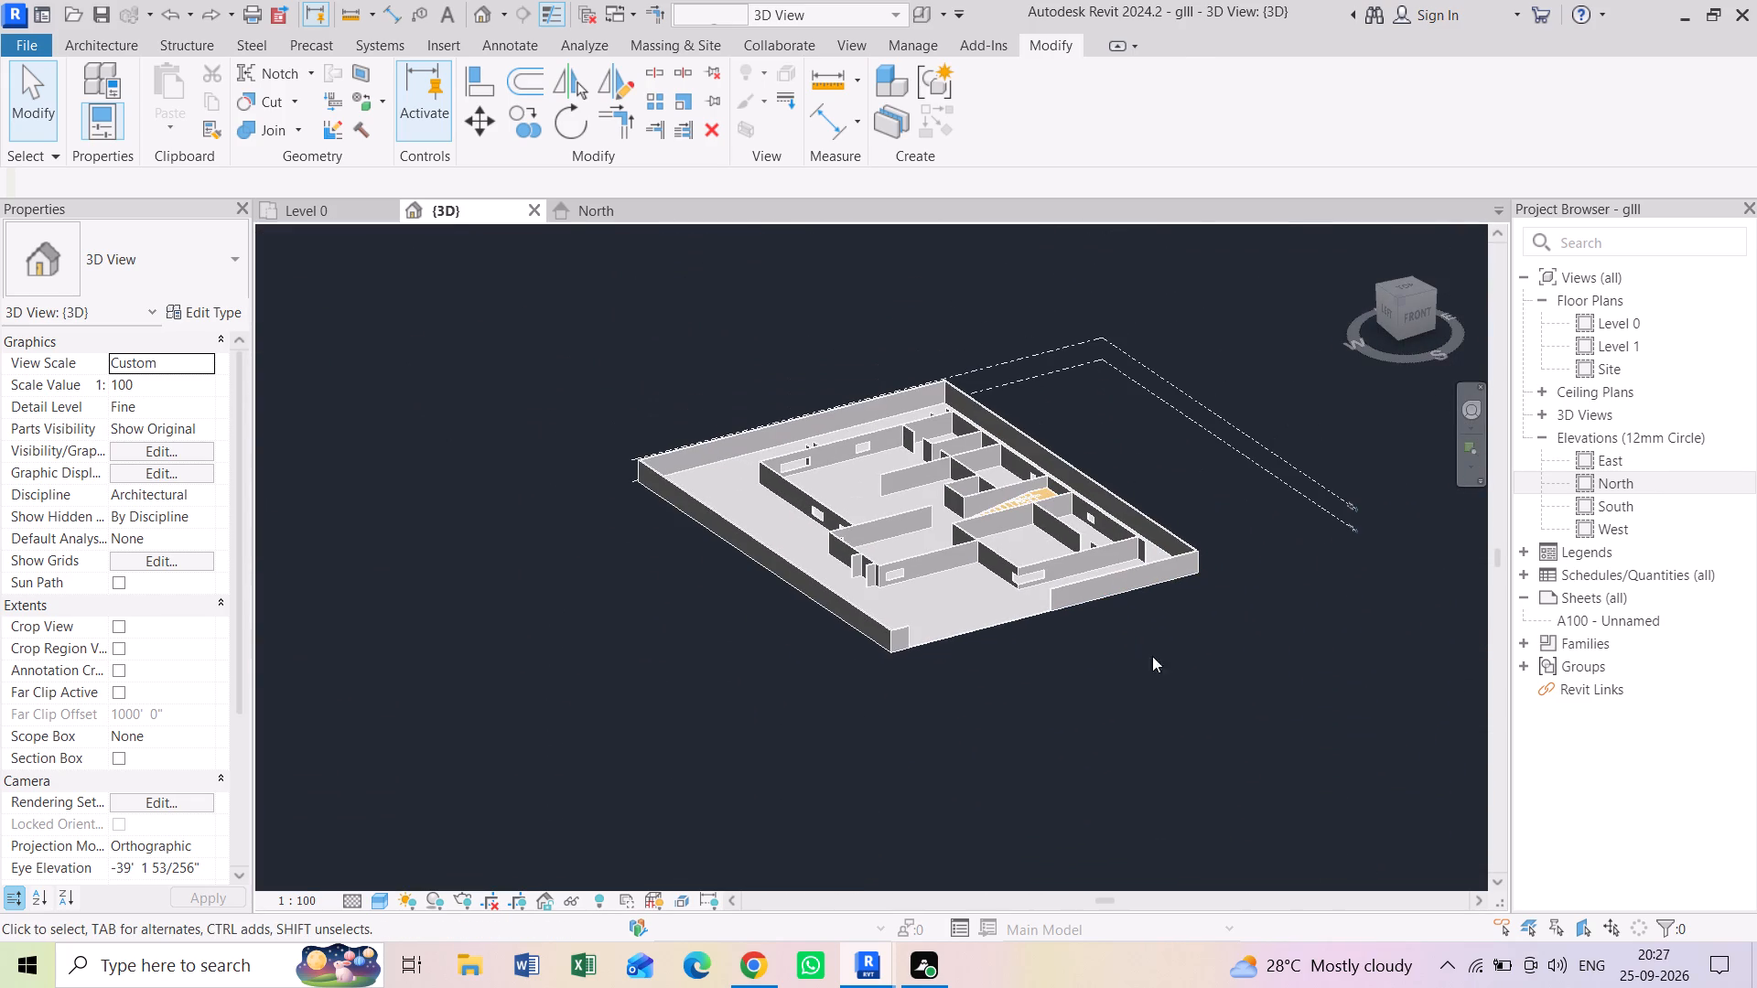
Select the whole model together with both level datums, examine the highlighted elements, and clear the selection.
{"action": "scroll", "coordinate": [1183, 697], "scroll_direction": "down", "scroll_amount": 1}
{"action": "middle_click_drag", "start_coordinate": [1173, 699], "coordinate": [1153, 703]}
{"action": "left_click_drag", "start_coordinate": [1273, 776], "coordinate": [1261, 778]}
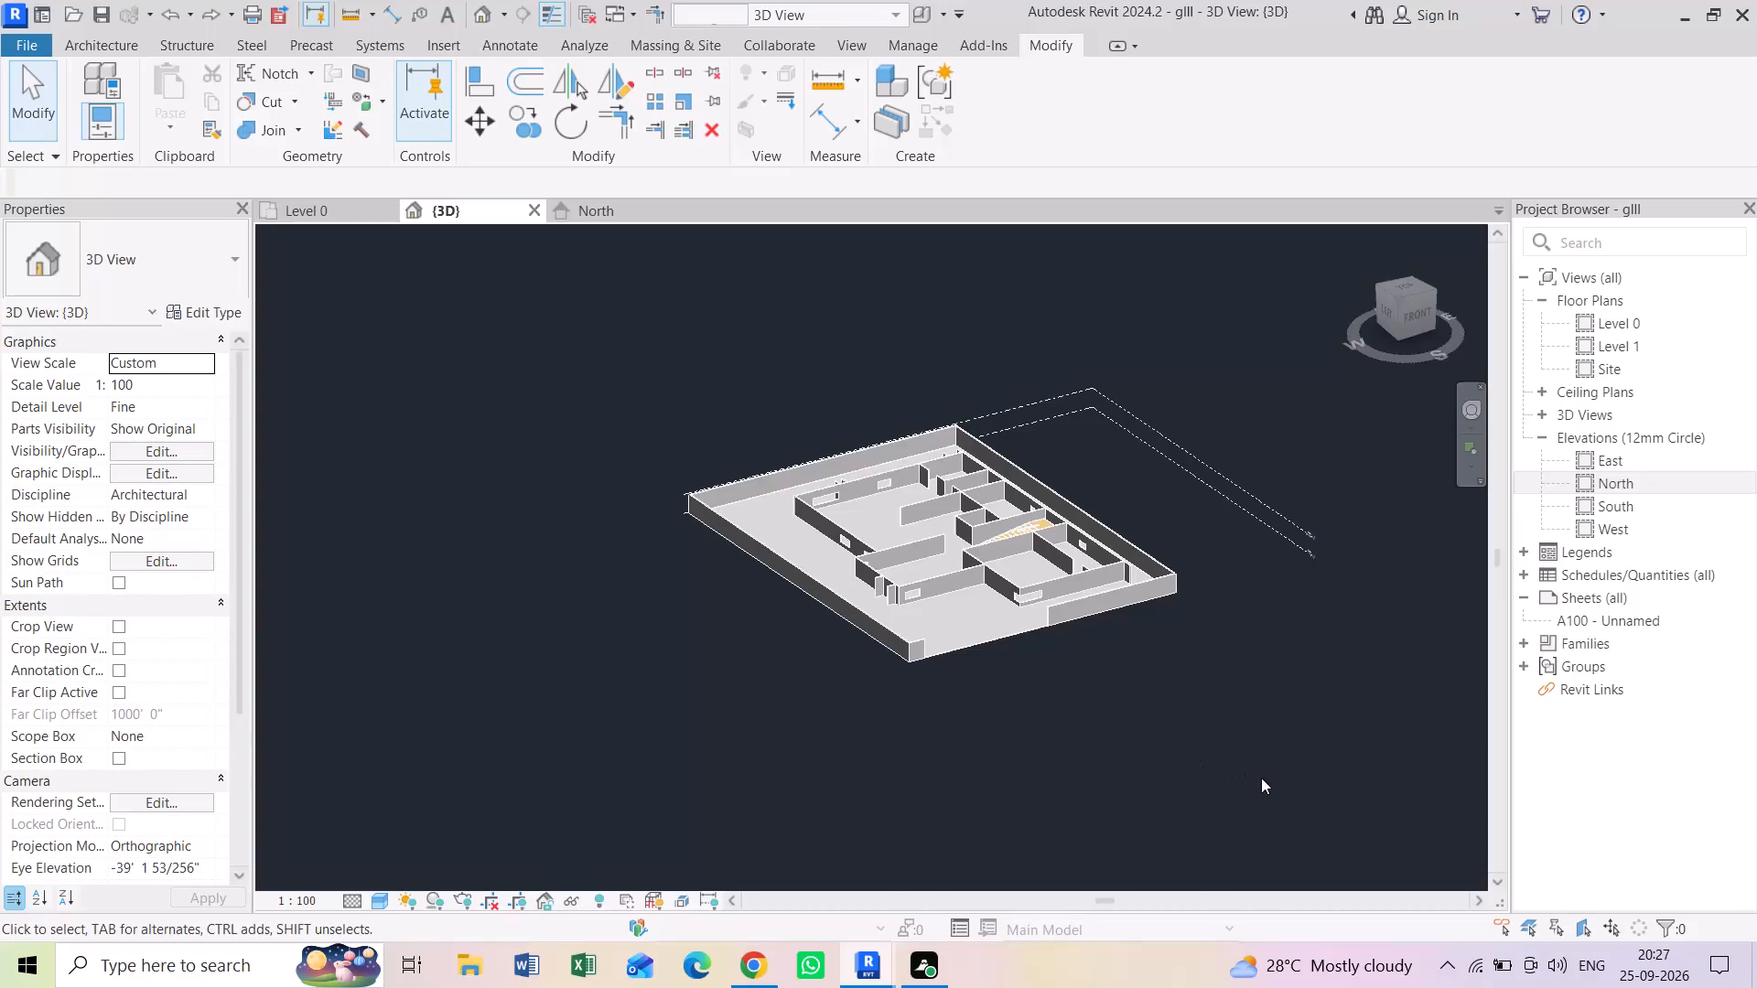
{"action": "left_click_drag", "start_coordinate": [1261, 778], "coordinate": [669, 405]}
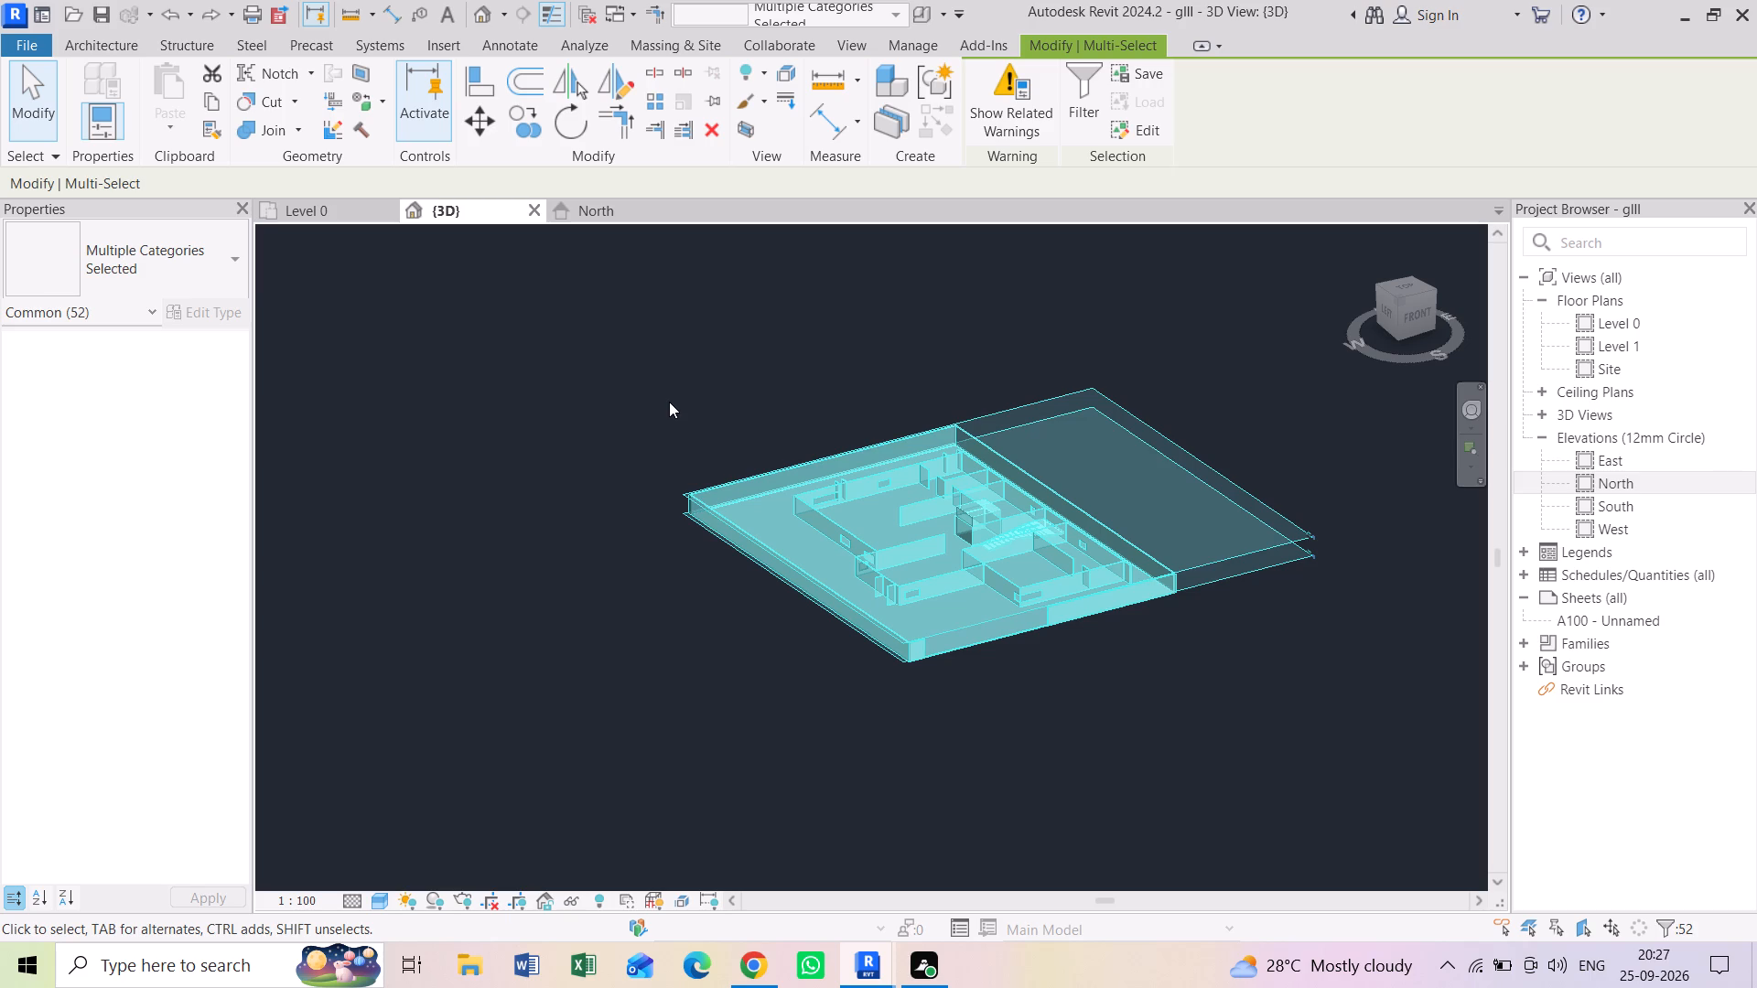
{"action": "scroll", "coordinate": [816, 428], "scroll_direction": "up", "scroll_amount": 2}
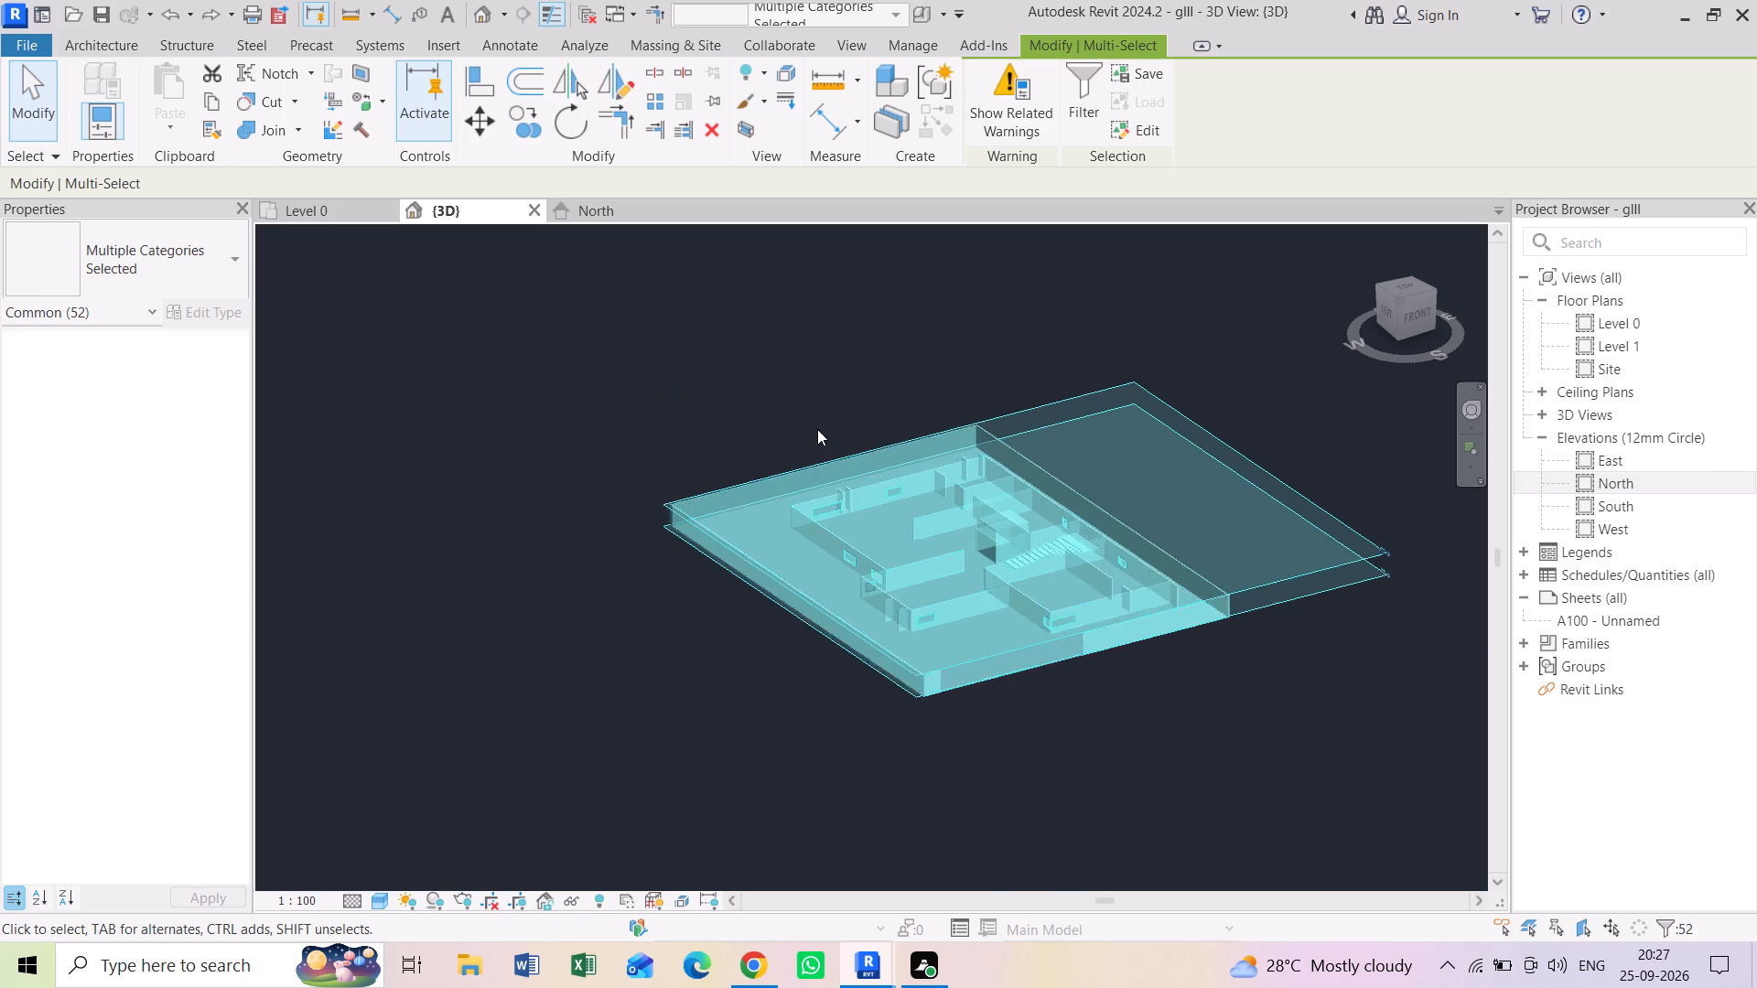
{"action": "scroll", "coordinate": [817, 429], "scroll_direction": "up", "scroll_amount": 1}
{"action": "key", "text": "Escape"}
{"action": "key", "text": "Escape"}
{"action": "key", "text": "Escape"}
{"action": "key", "text": "Escape"}
{"action": "key", "text": "Escape"}
{"action": "key", "text": "Escape"}
{"action": "key", "text": "Escape"}
{"action": "key", "text": "Escape"}
{"action": "key", "text": "Escape"}
{"action": "key", "text": "Escape"}
{"action": "key", "text": "Escape"}
{"action": "key", "text": "Escape"}
{"action": "key", "text": "Escape"}
{"action": "key", "text": "Escape"}
{"action": "key", "text": "Escape"}
{"action": "key", "text": "Escape"}
{"action": "key", "text": "Escape"}
{"action": "key", "text": "Escape"}
{"action": "key", "text": "Escape"}
{"action": "key", "text": "Escape"}
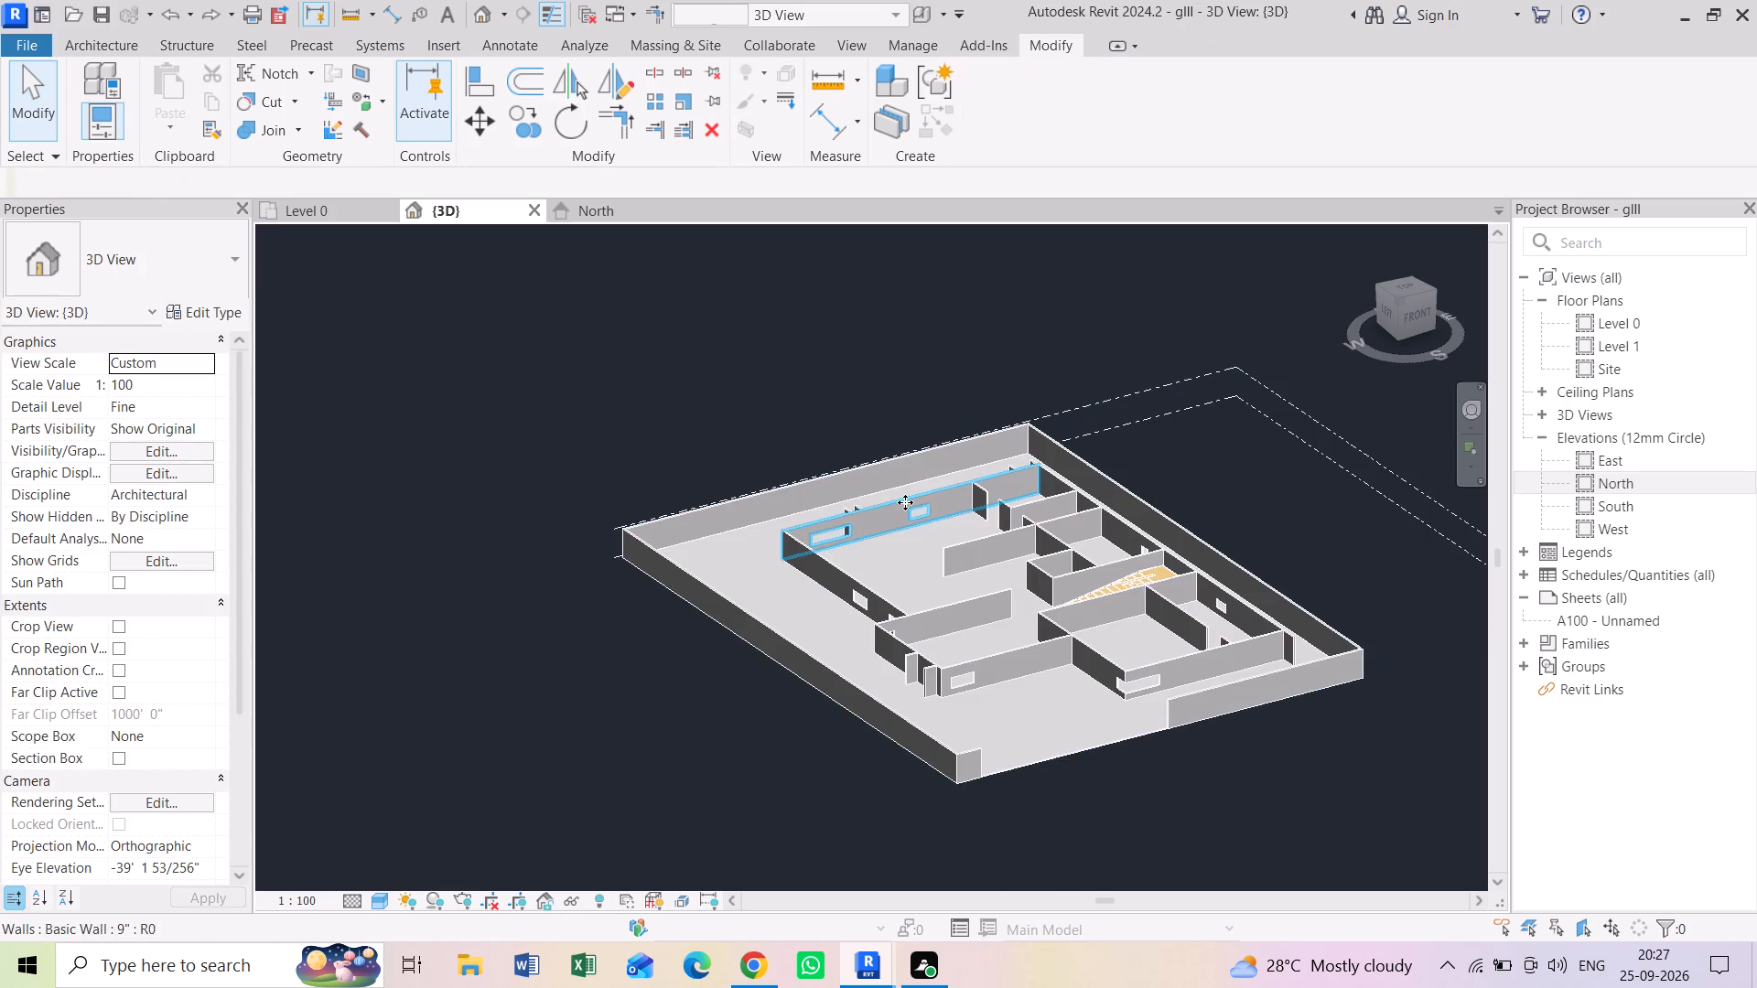
Inspect the 16" x 24" opening midway along the house's rear 9" wall up close, and clear the selection.
{"action": "scroll", "coordinate": [935, 521], "scroll_direction": "up", "scroll_amount": 6}
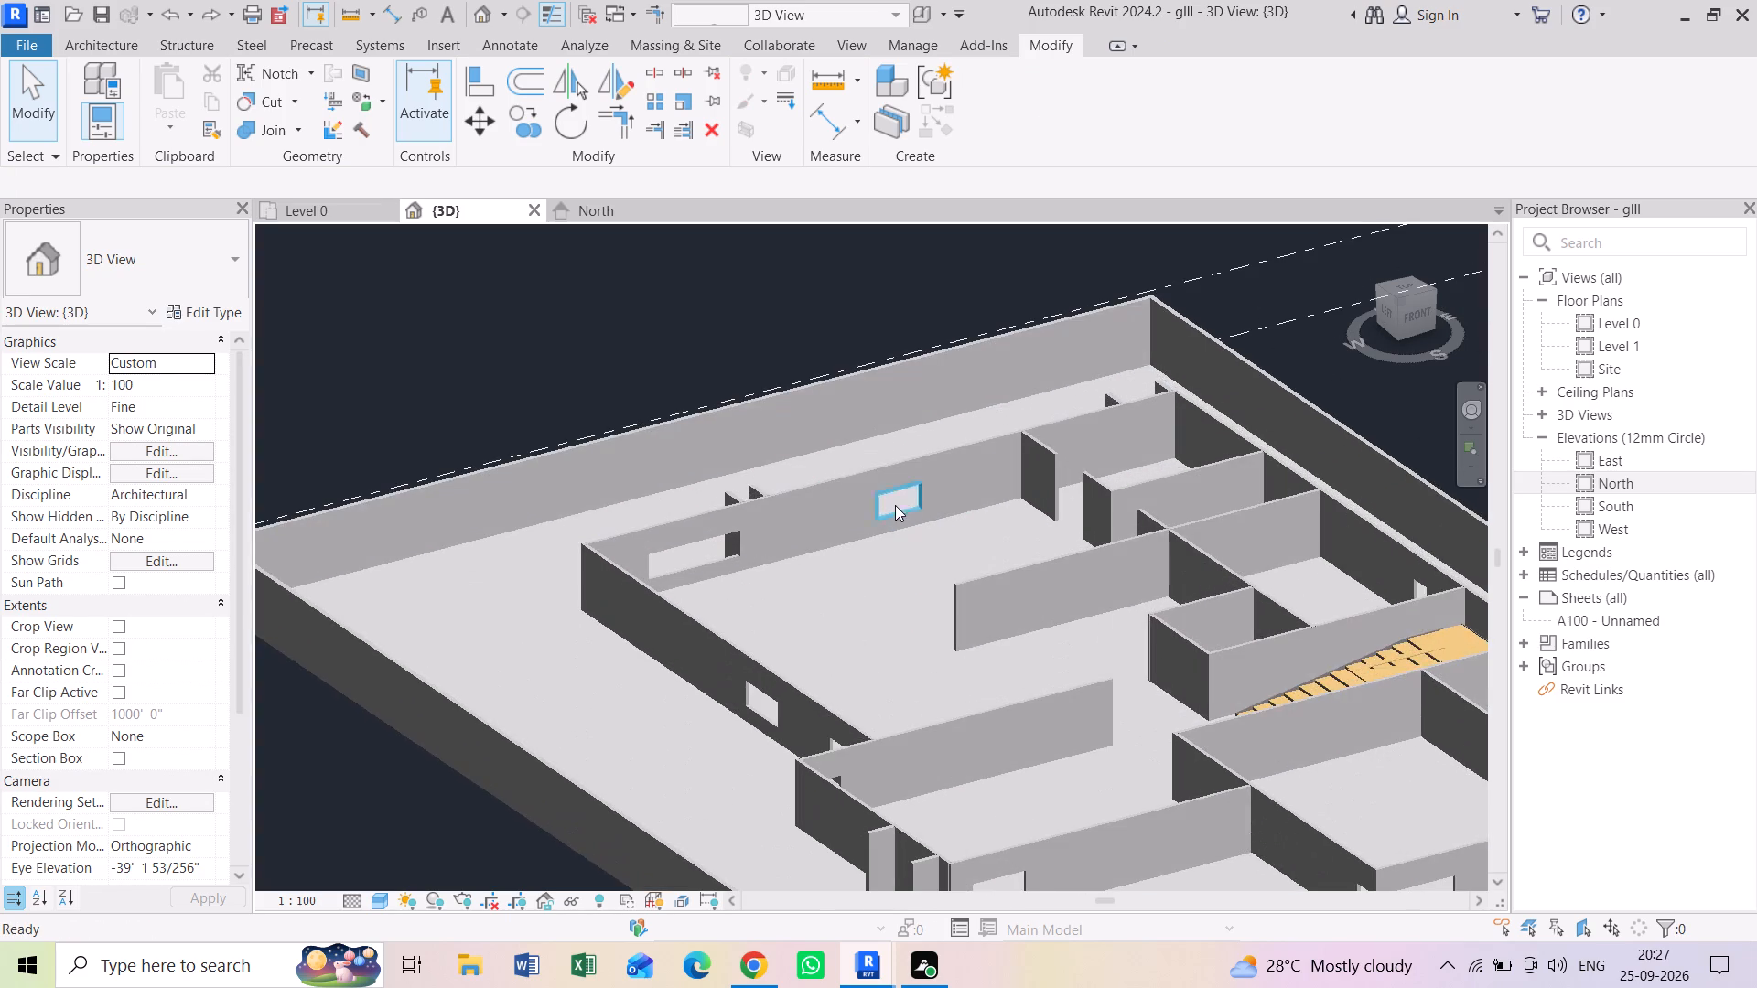
{"action": "scroll", "coordinate": [895, 505], "scroll_direction": "up", "scroll_amount": 6}
{"action": "left_click", "coordinate": [900, 523]}
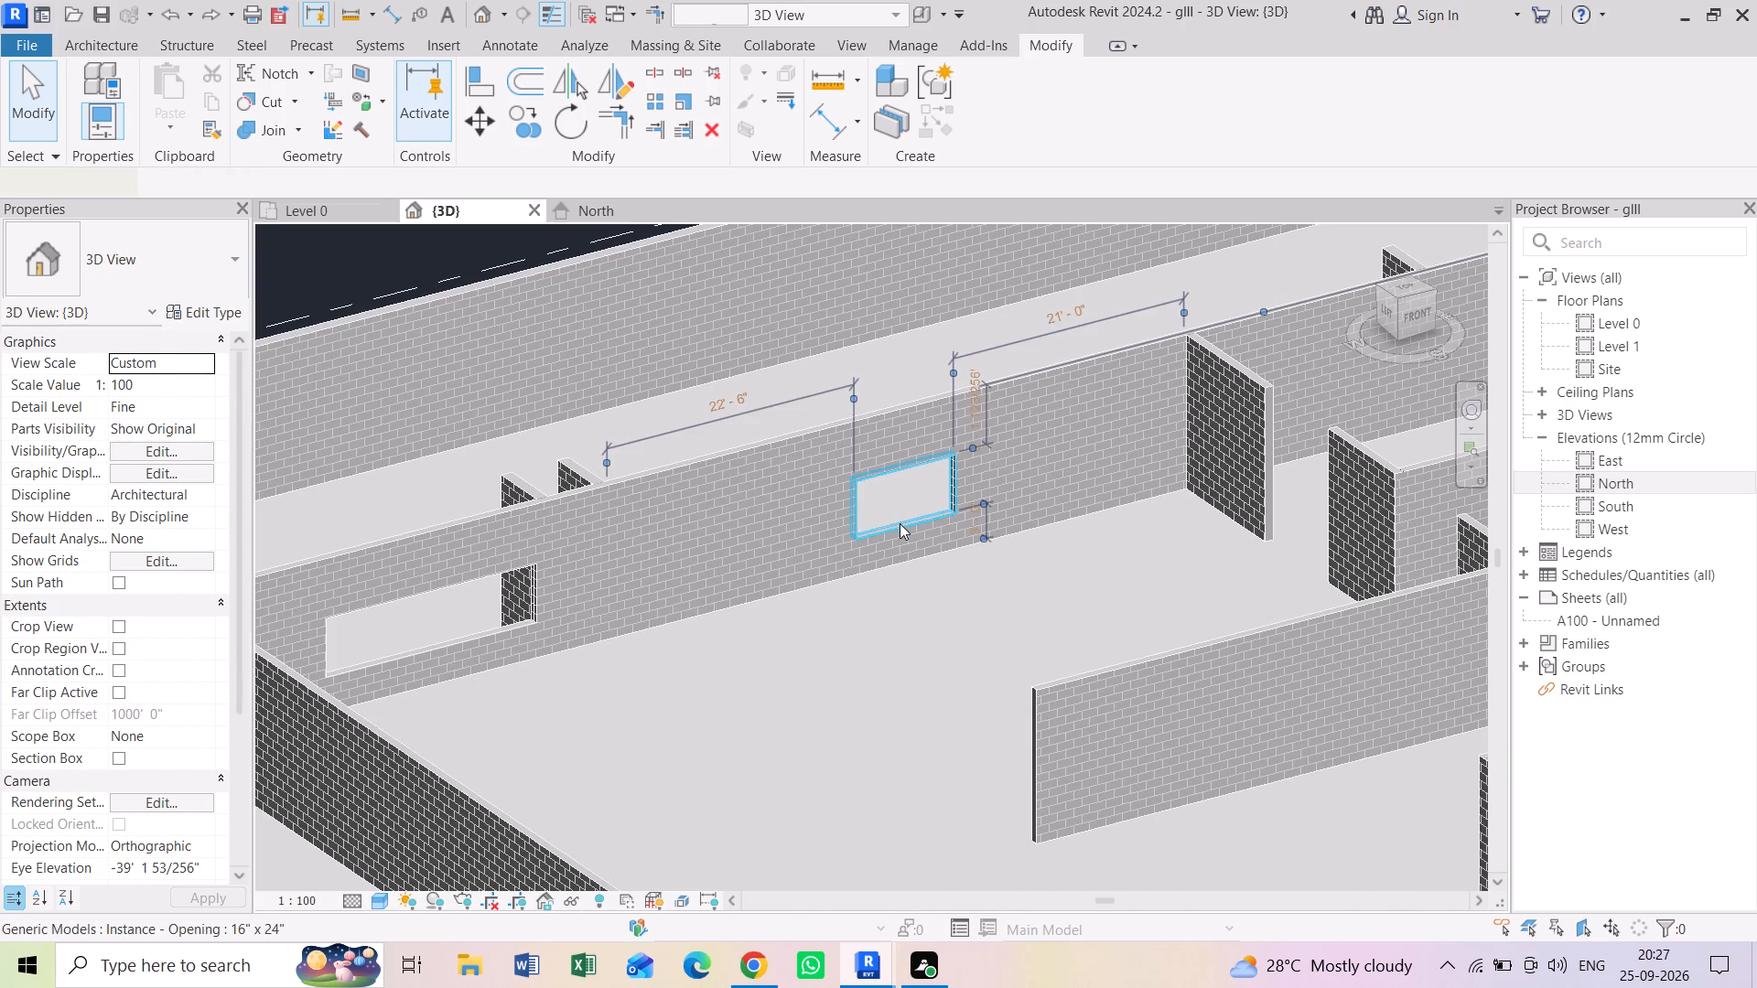
{"action": "scroll", "coordinate": [900, 523], "scroll_direction": "up", "scroll_amount": 5}
{"action": "key", "text": "Escape"}
{"action": "key", "text": "Escape"}
{"action": "key", "text": "Escape"}
{"action": "key", "text": "Escape"}
{"action": "key", "text": "Escape"}
{"action": "key", "text": "Escape"}
{"action": "key", "text": "Escape"}
{"action": "key", "text": "Escape"}
{"action": "key", "text": "Escape"}
{"action": "key", "text": "Escape"}
{"action": "key", "text": "Escape"}
{"action": "key", "text": "Escape"}
{"action": "key", "text": "Escape"}
{"action": "key", "text": "Escape"}
{"action": "key", "text": "Escape"}
{"action": "key", "text": "Escape"}
{"action": "key", "text": "Escape"}
{"action": "key", "text": "Escape"}
{"action": "key", "text": "Escape"}
{"action": "scroll", "coordinate": [900, 523], "scroll_direction": "down", "scroll_amount": 1}
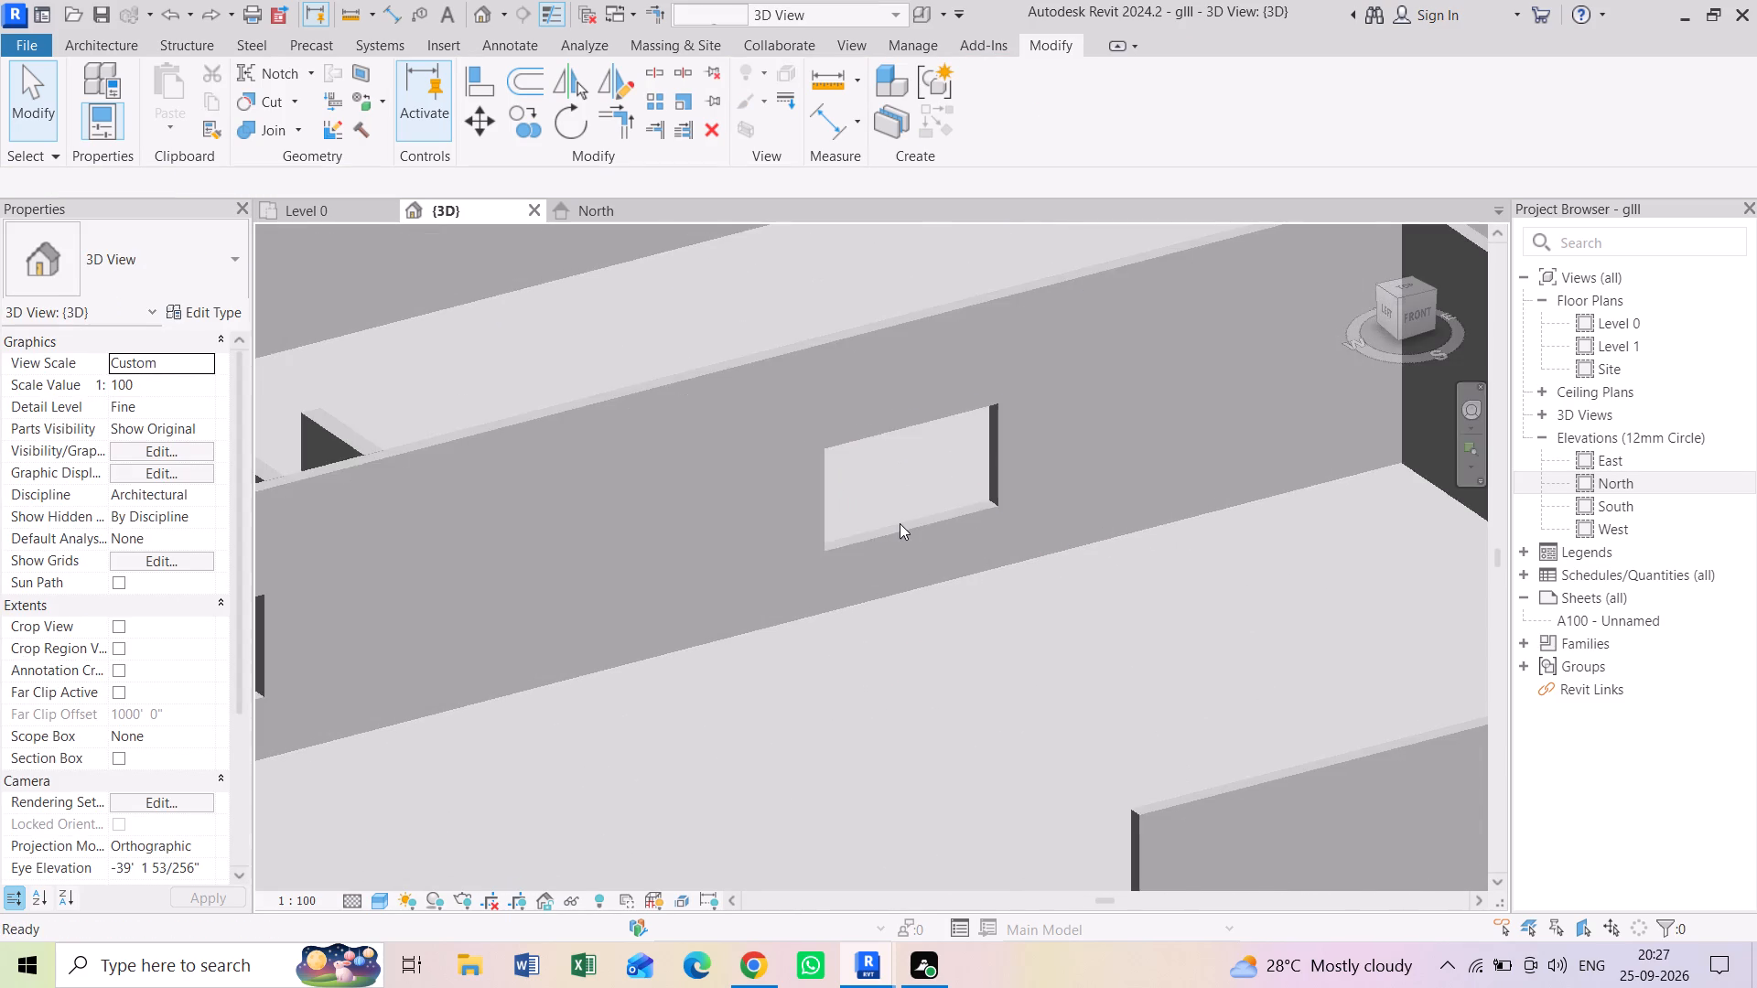
{"action": "scroll", "coordinate": [900, 523], "scroll_direction": "down", "scroll_amount": 1}
{"action": "left_click", "coordinate": [900, 523]}
{"action": "key", "text": "Escape"}
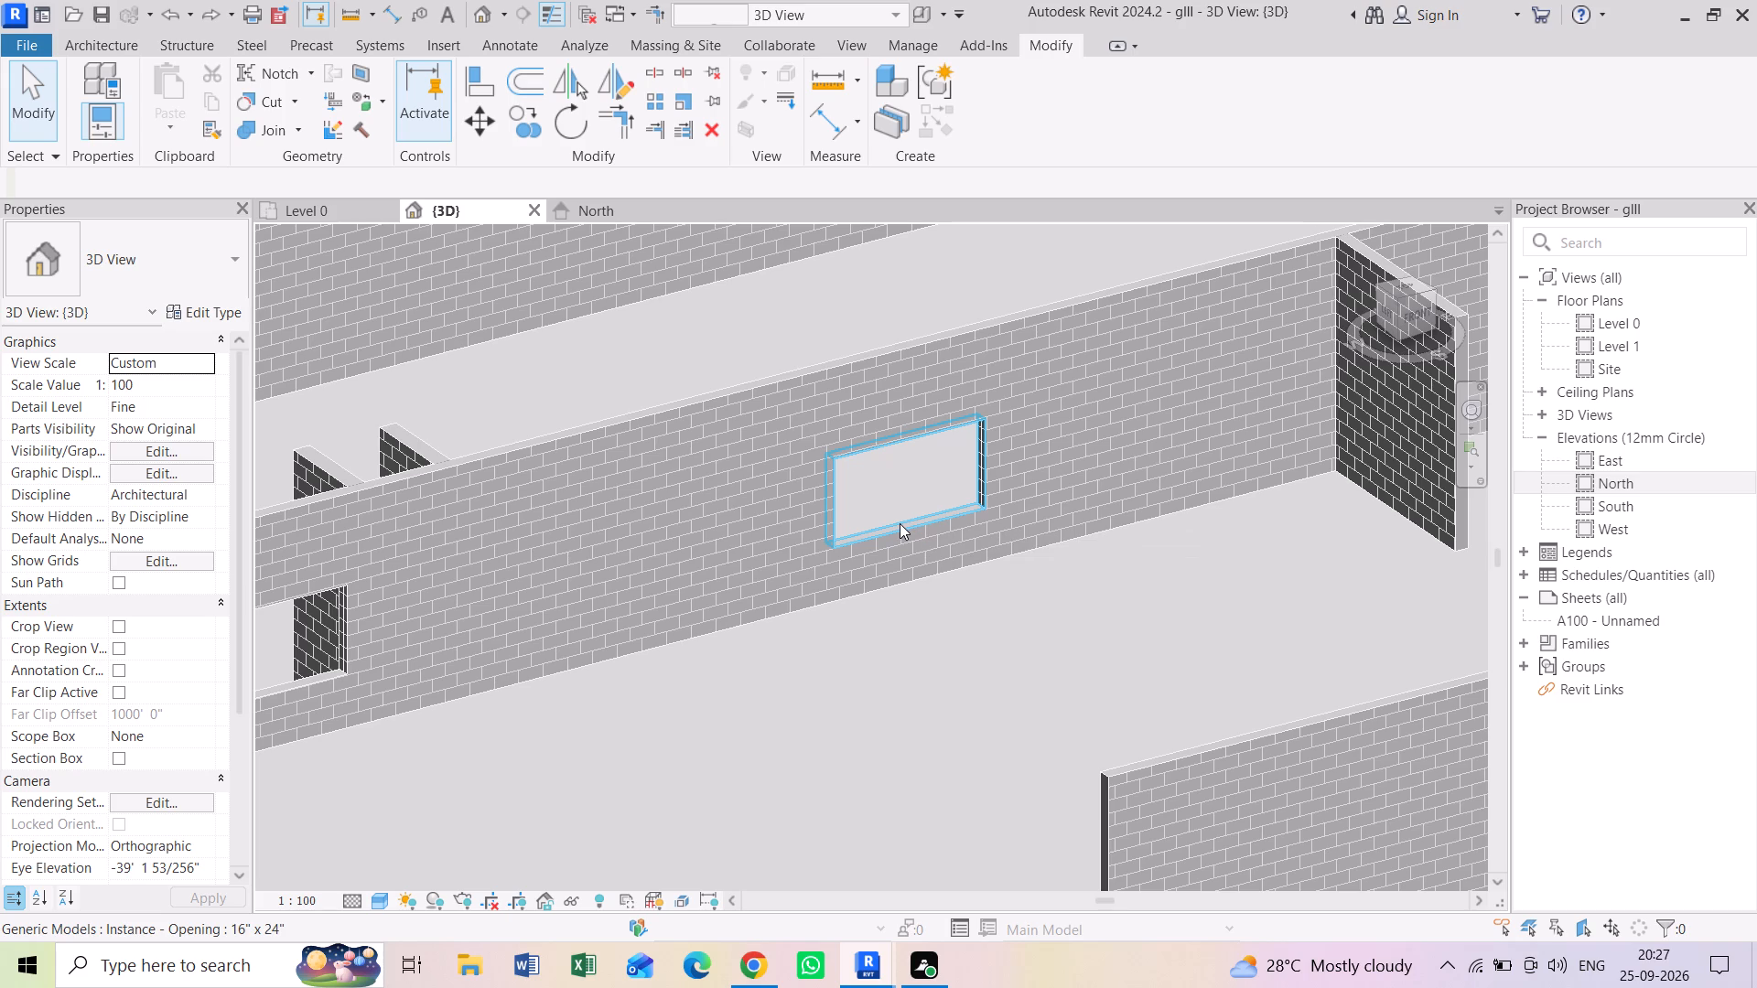
{"action": "scroll", "coordinate": [902, 521], "scroll_direction": "down", "scroll_amount": 9}
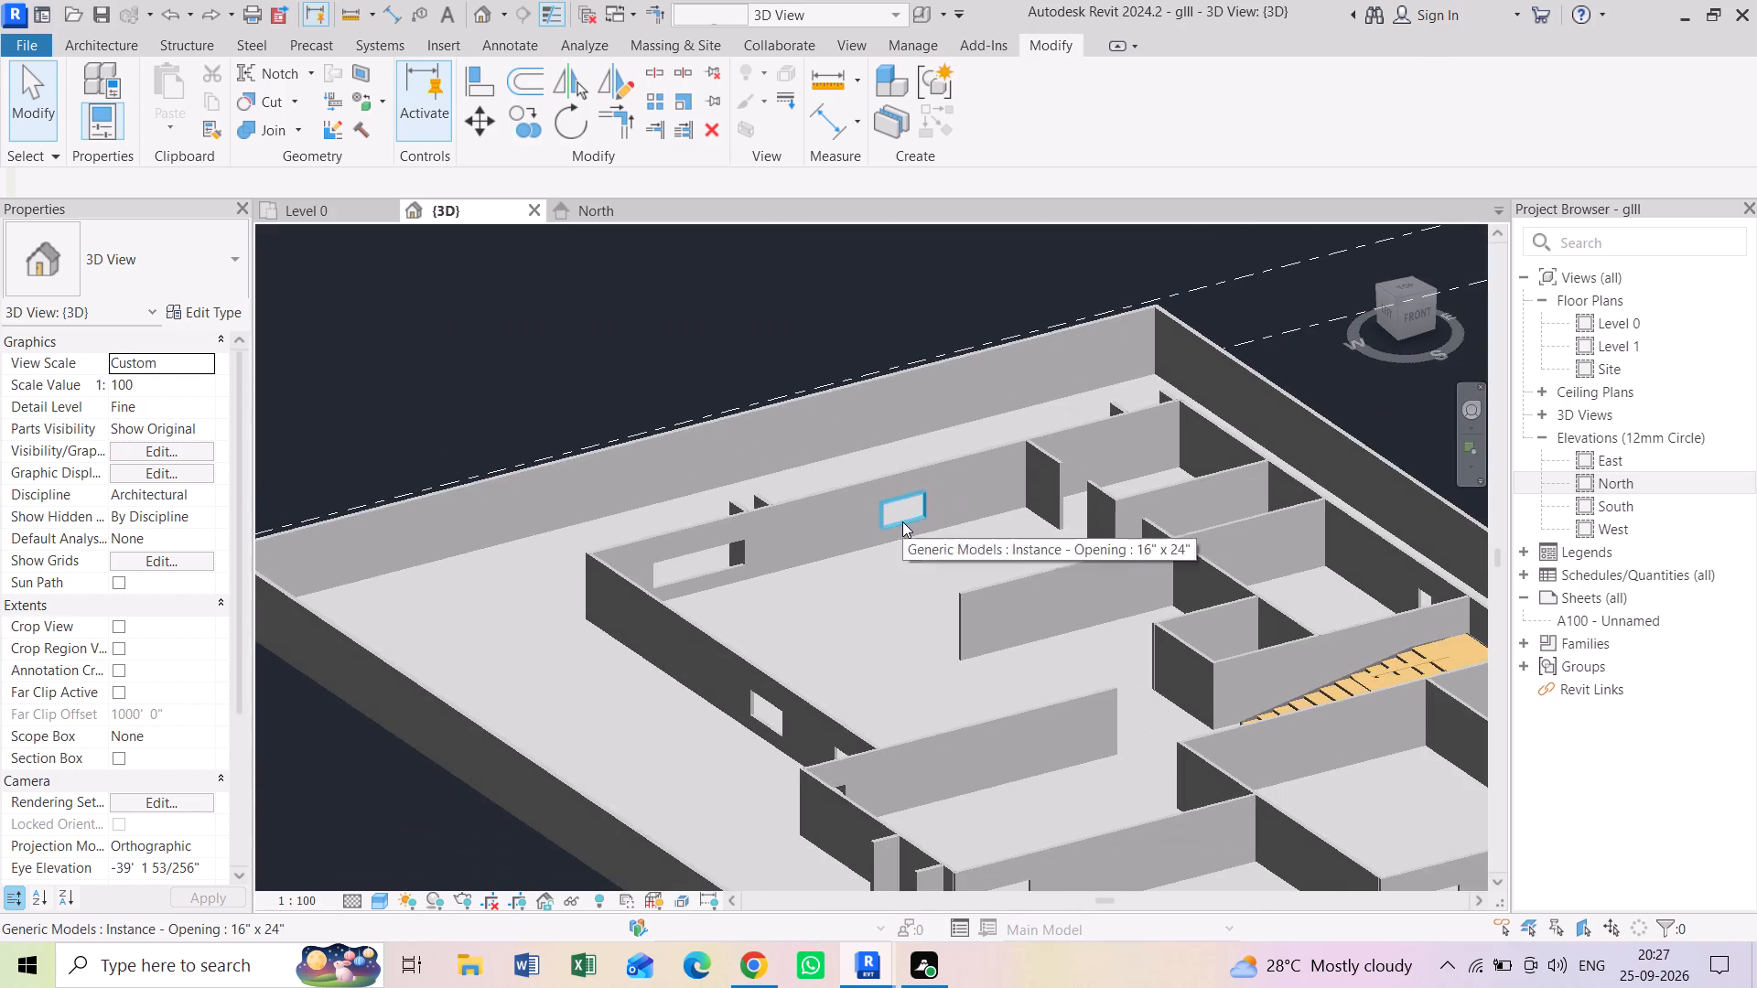
{"action": "middle_click_drag", "start_coordinate": [946, 581], "coordinate": [935, 518]}
{"action": "key", "text": "Escape"}
{"action": "key", "text": "Escape"}
{"action": "key", "text": "Escape"}
{"action": "key", "text": "Escape"}
{"action": "key", "text": "Escape"}
{"action": "key", "text": "Escape"}
{"action": "key", "text": "Escape"}
{"action": "key", "text": "Escape"}
Examine the whole model from directly above and from oblique angles, checking the walls, floor, stair and shaft opening.
{"action": "scroll", "coordinate": [970, 565], "scroll_direction": "down", "scroll_amount": 4}
{"action": "middle_click_drag", "start_coordinate": [970, 565], "coordinate": [943, 536]}
{"action": "scroll", "coordinate": [943, 535], "scroll_direction": "down", "scroll_amount": 5}
{"action": "middle_click_drag", "start_coordinate": [1025, 644], "coordinate": [967, 725], "text": "shift"}
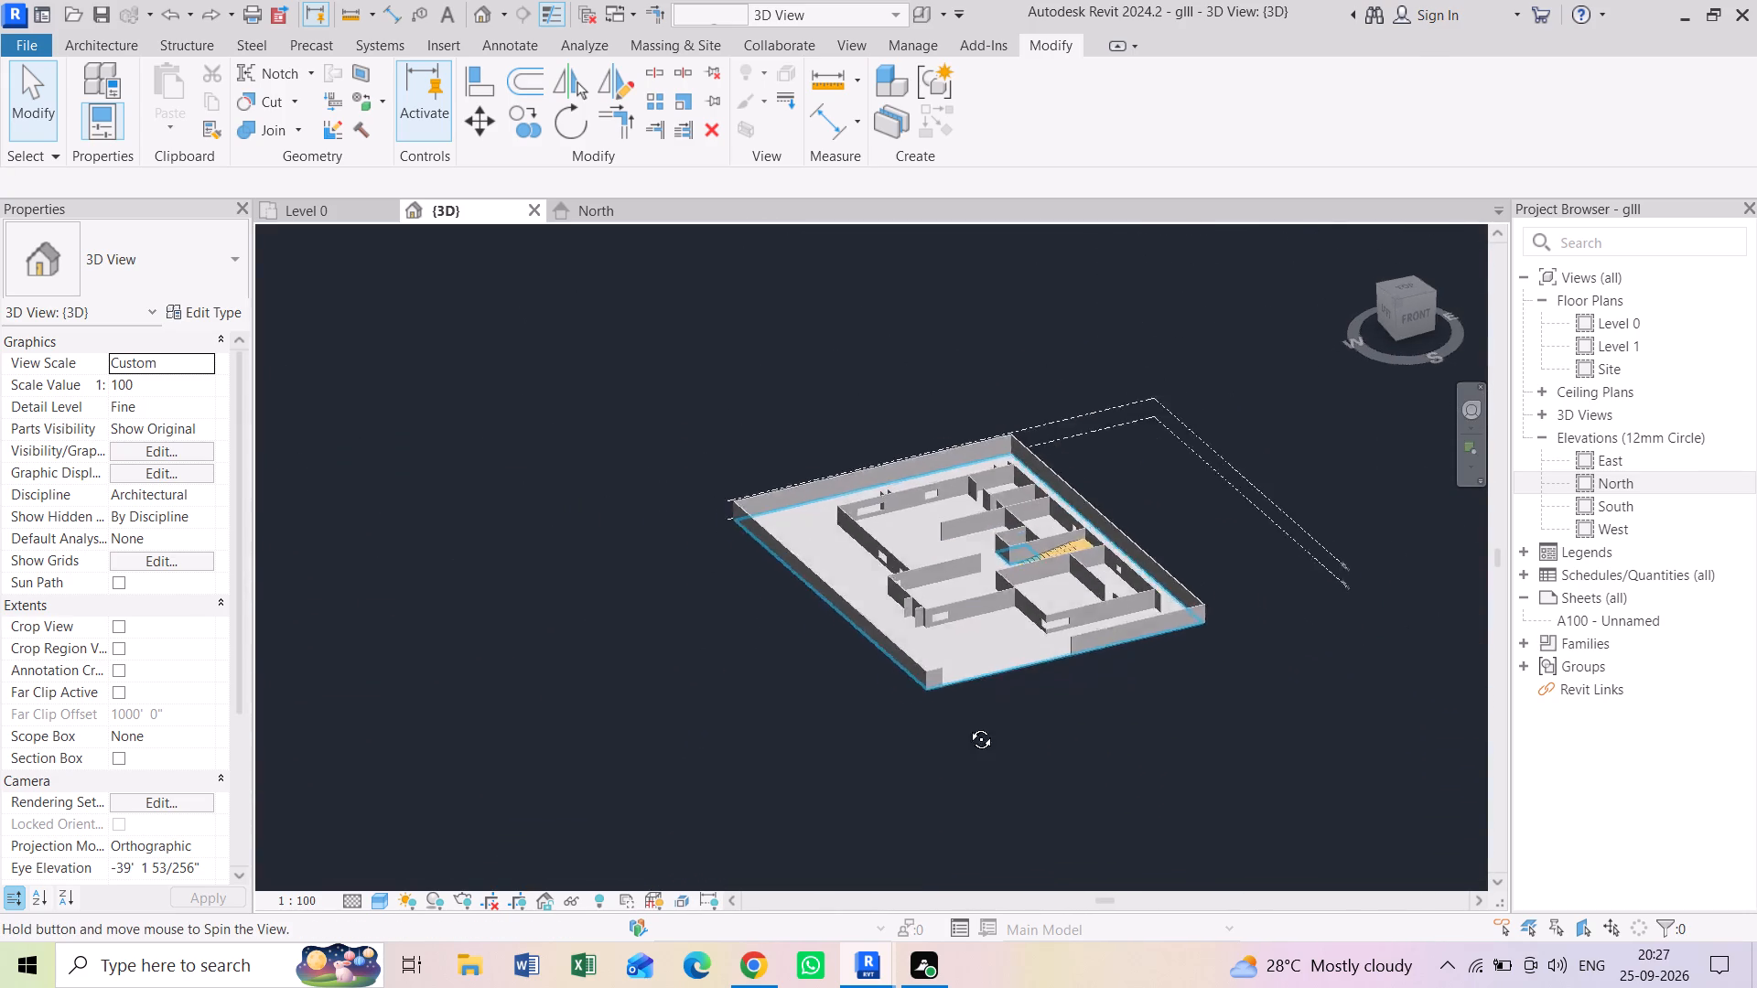
{"action": "middle_click_drag", "start_coordinate": [967, 725], "coordinate": [917, 866], "text": "shift"}
{"action": "middle_click_drag", "start_coordinate": [1001, 546], "coordinate": [1009, 606], "text": "shift"}
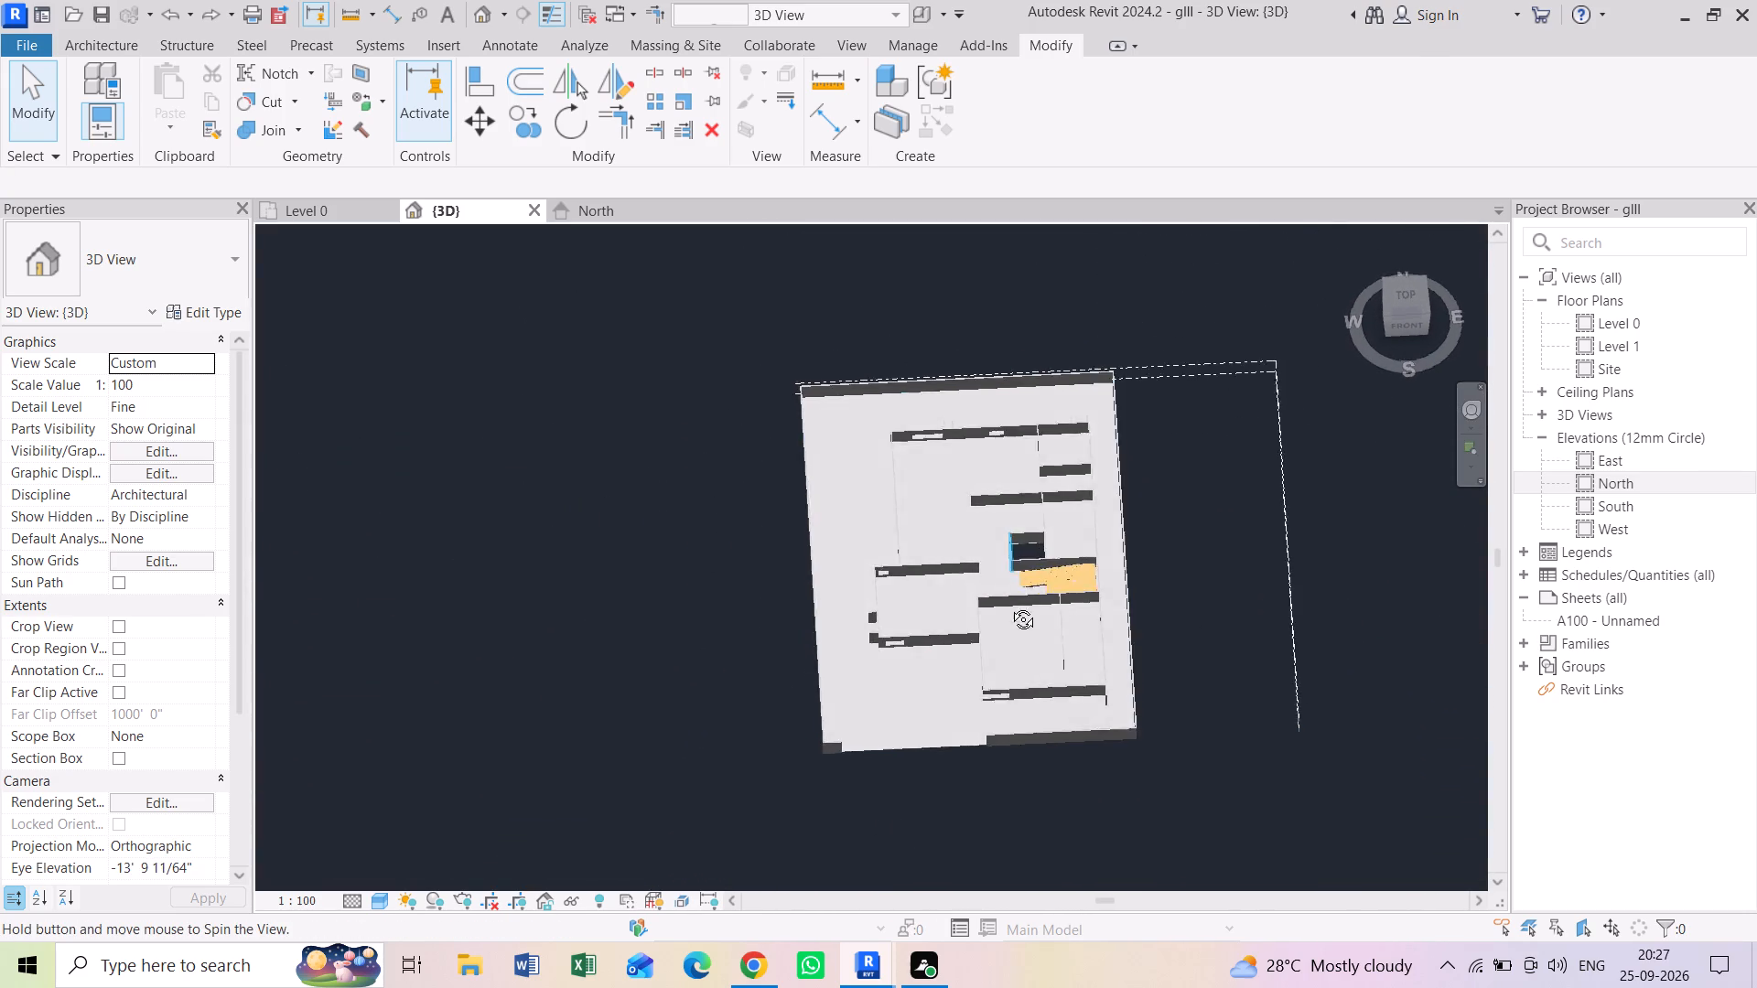
{"action": "middle_click_drag", "start_coordinate": [1009, 606], "coordinate": [986, 782], "text": "shift"}
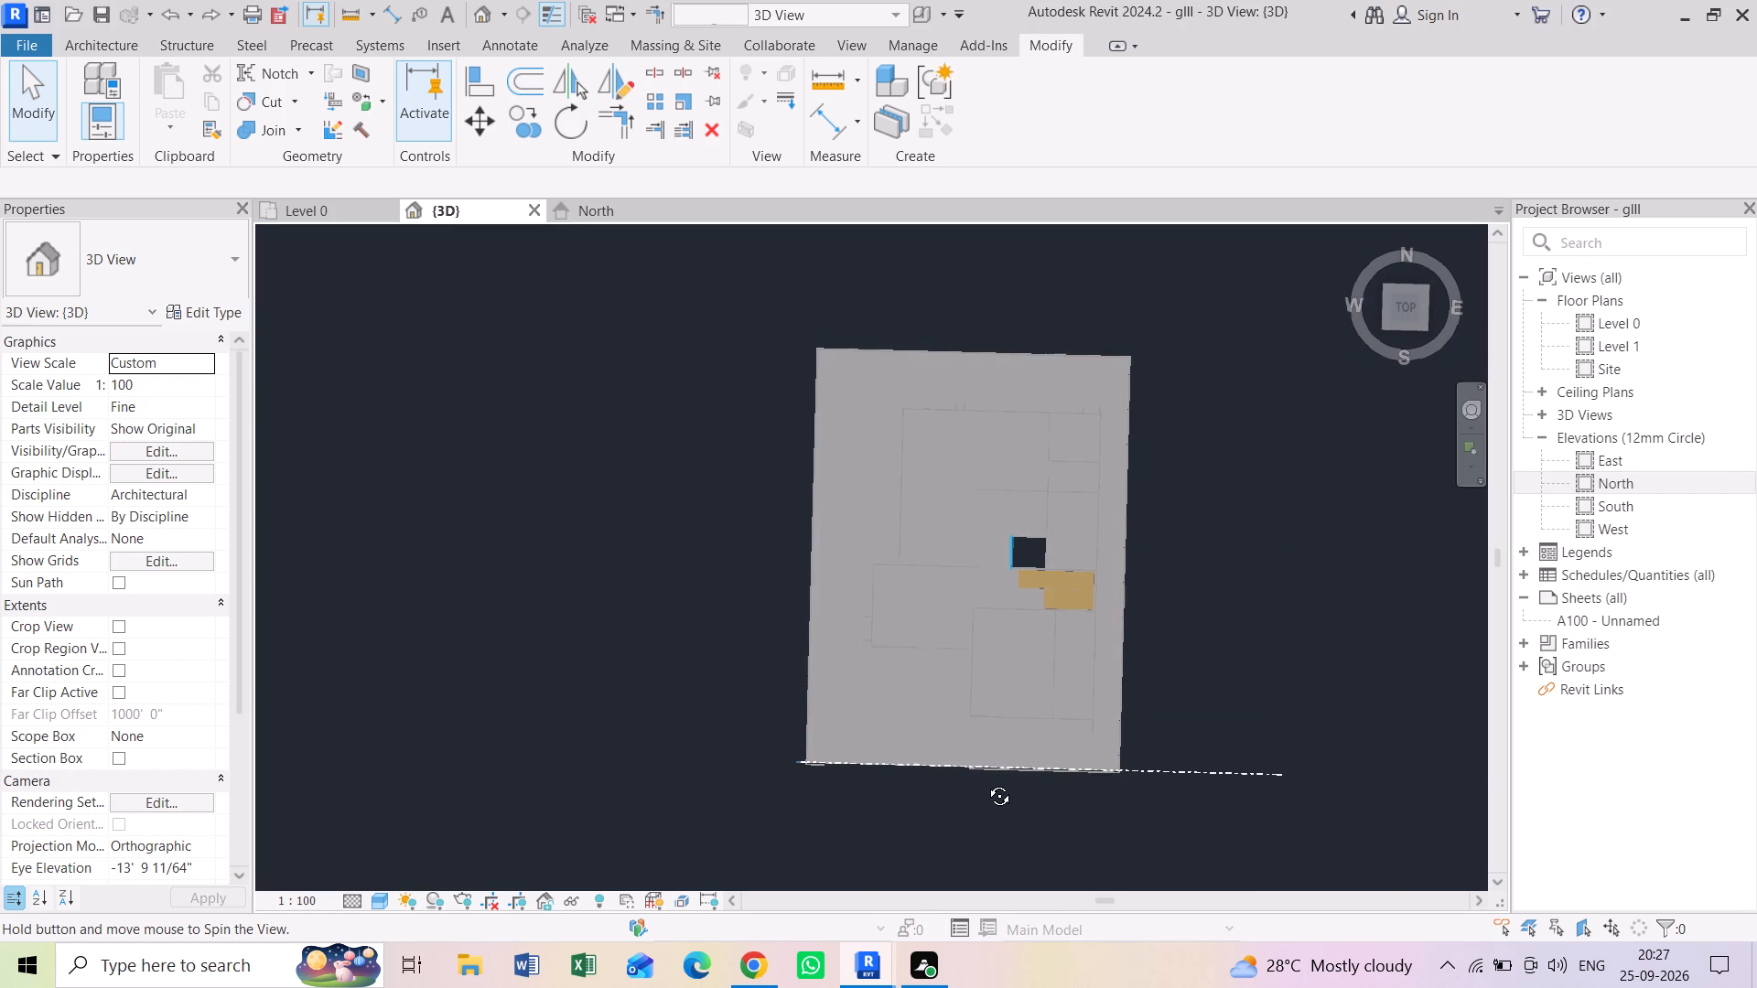
{"action": "middle_click_drag", "start_coordinate": [986, 782], "coordinate": [1007, 446], "text": "shift"}
{"action": "middle_click_drag", "start_coordinate": [1007, 410], "coordinate": [975, 811], "text": "shift"}
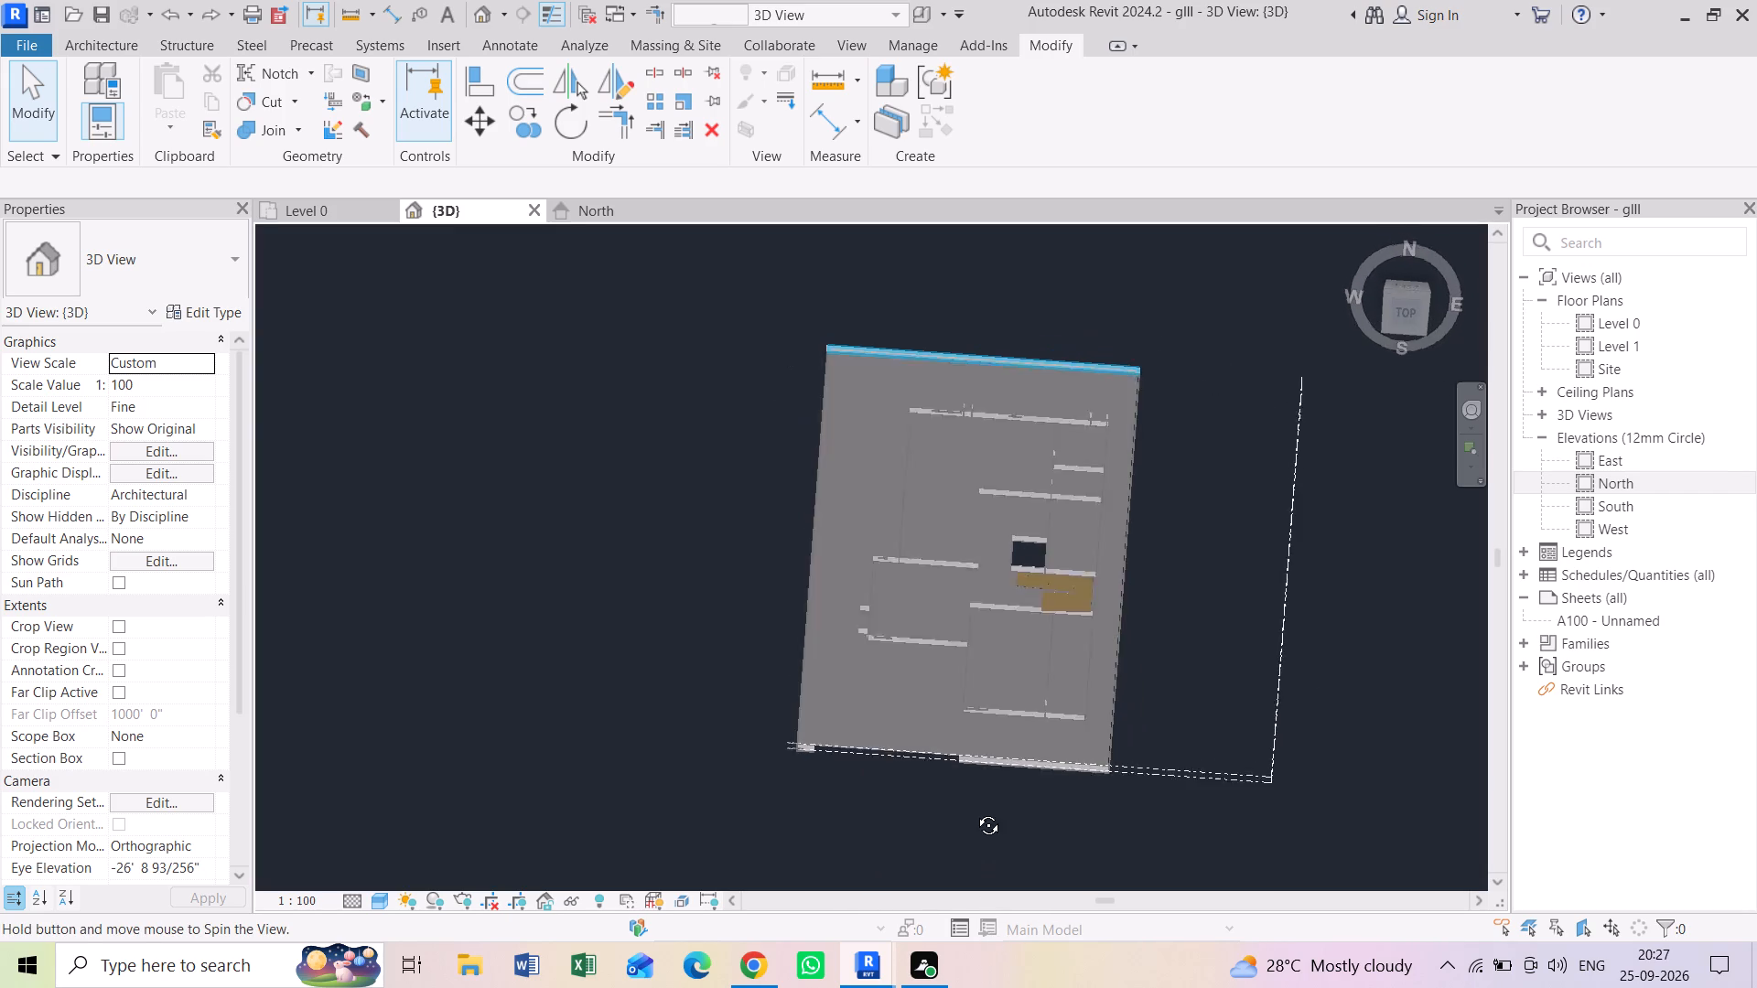
{"action": "middle_click_drag", "start_coordinate": [975, 811], "coordinate": [1002, 761], "text": "shift"}
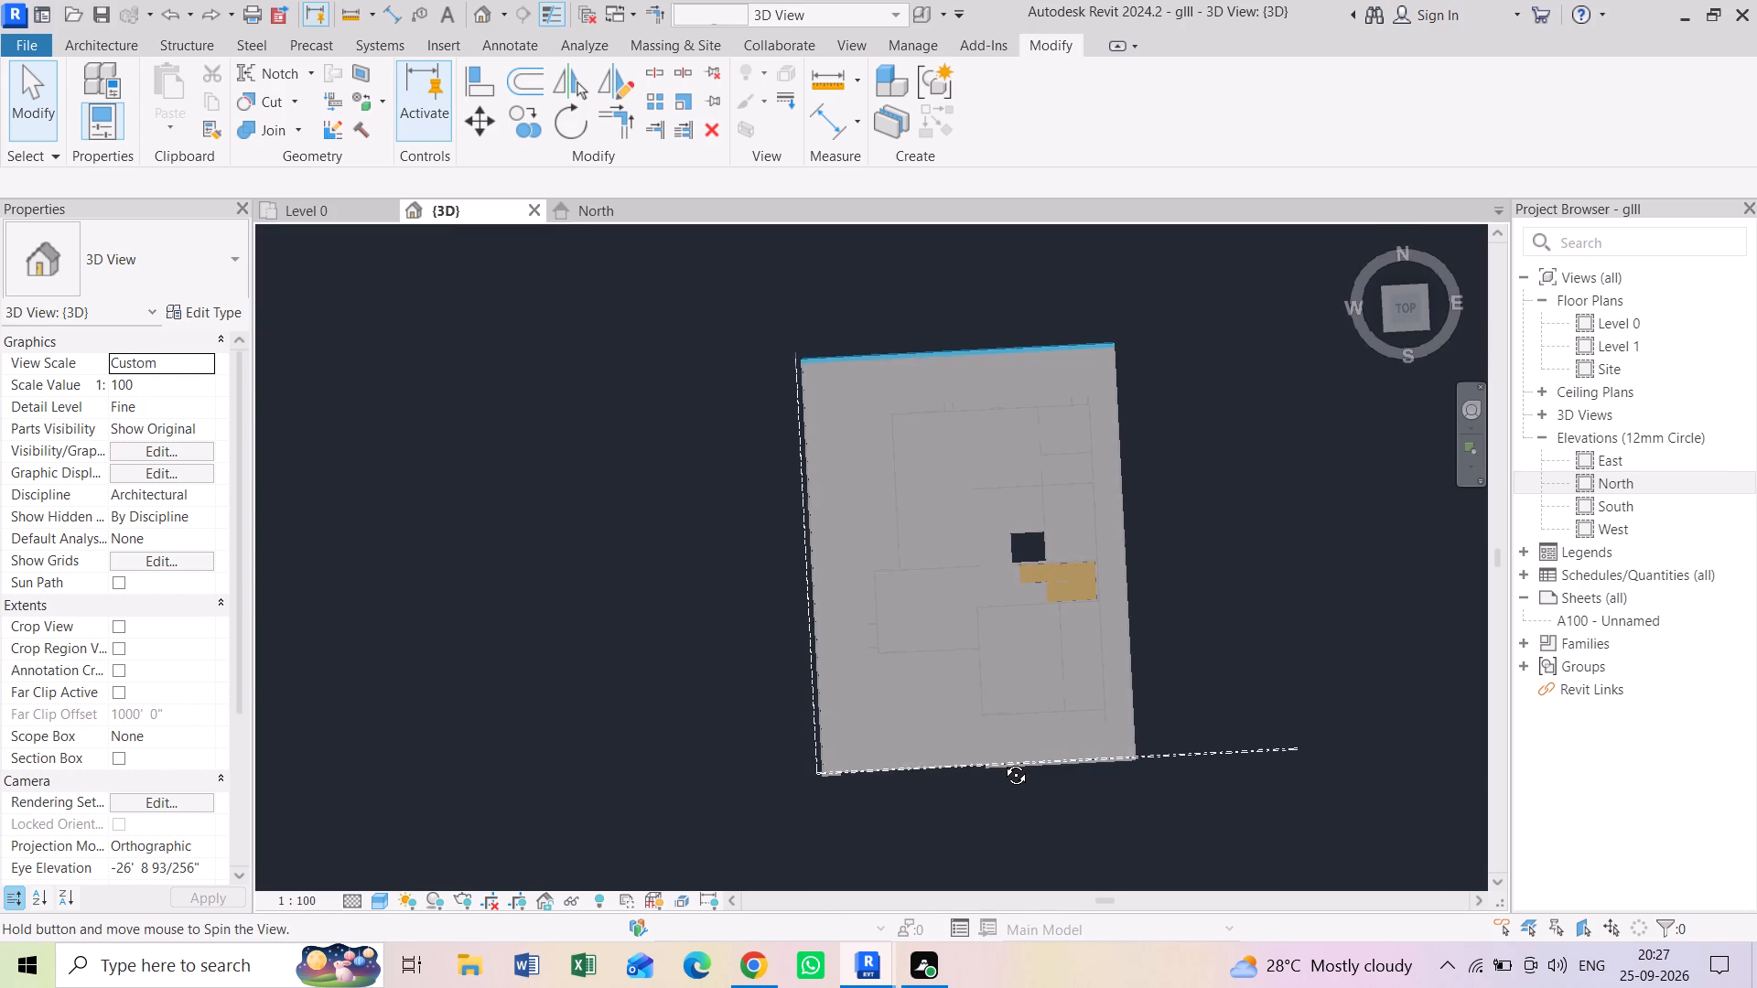
{"action": "middle_click_drag", "start_coordinate": [1002, 761], "coordinate": [1000, 665], "text": "shift"}
{"action": "middle_click_drag", "start_coordinate": [932, 785], "coordinate": [1001, 542], "text": "shift"}
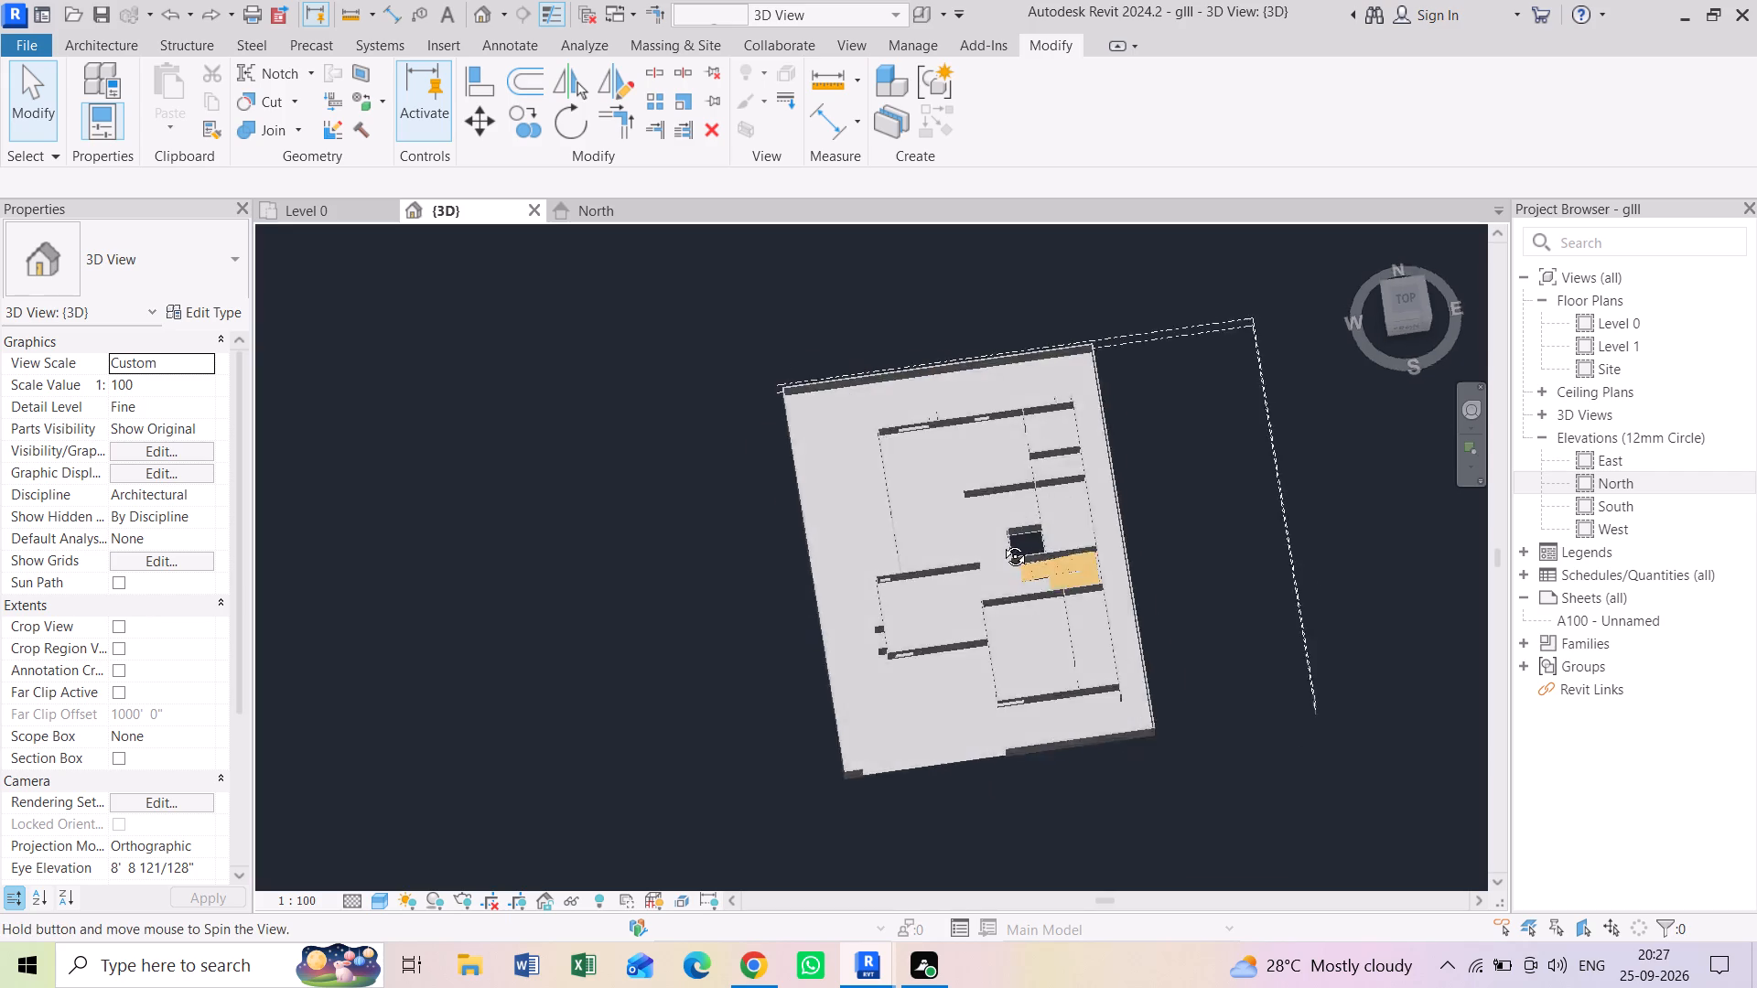
{"action": "middle_click_drag", "start_coordinate": [1001, 542], "coordinate": [1021, 443], "text": "shift"}
{"action": "scroll", "coordinate": [1007, 703], "scroll_direction": "up", "scroll_amount": 6}
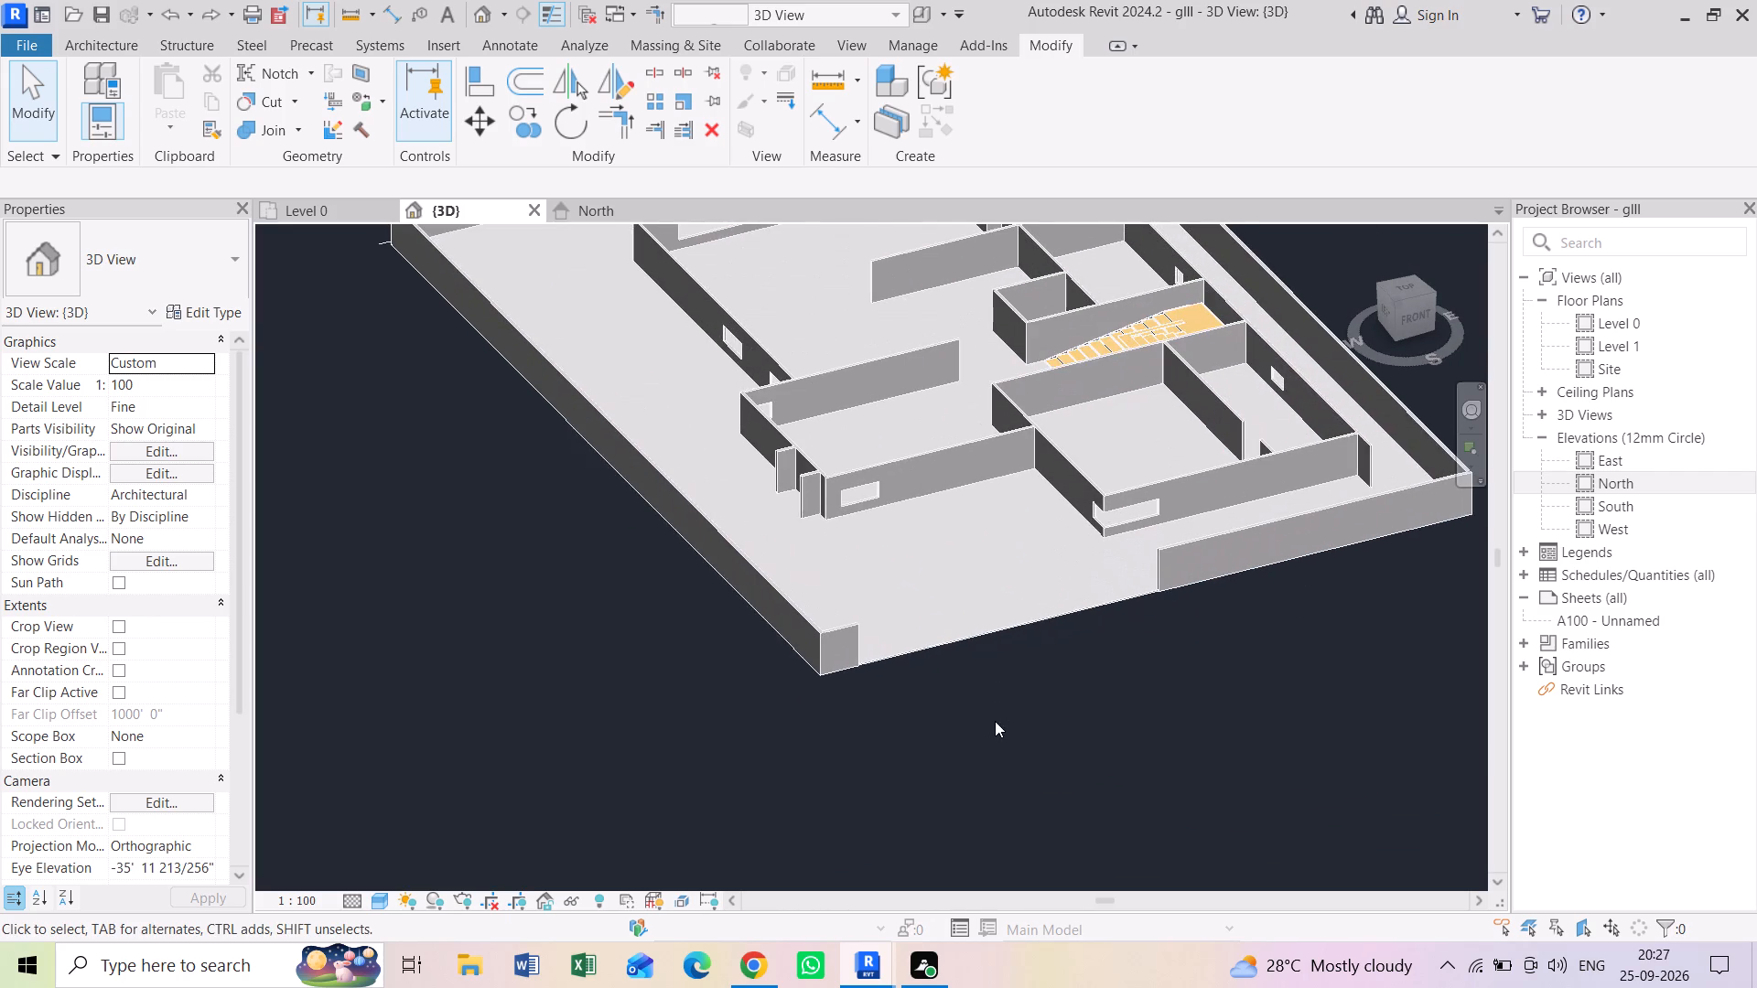
{"action": "scroll", "coordinate": [995, 721], "scroll_direction": "down", "scroll_amount": 2}
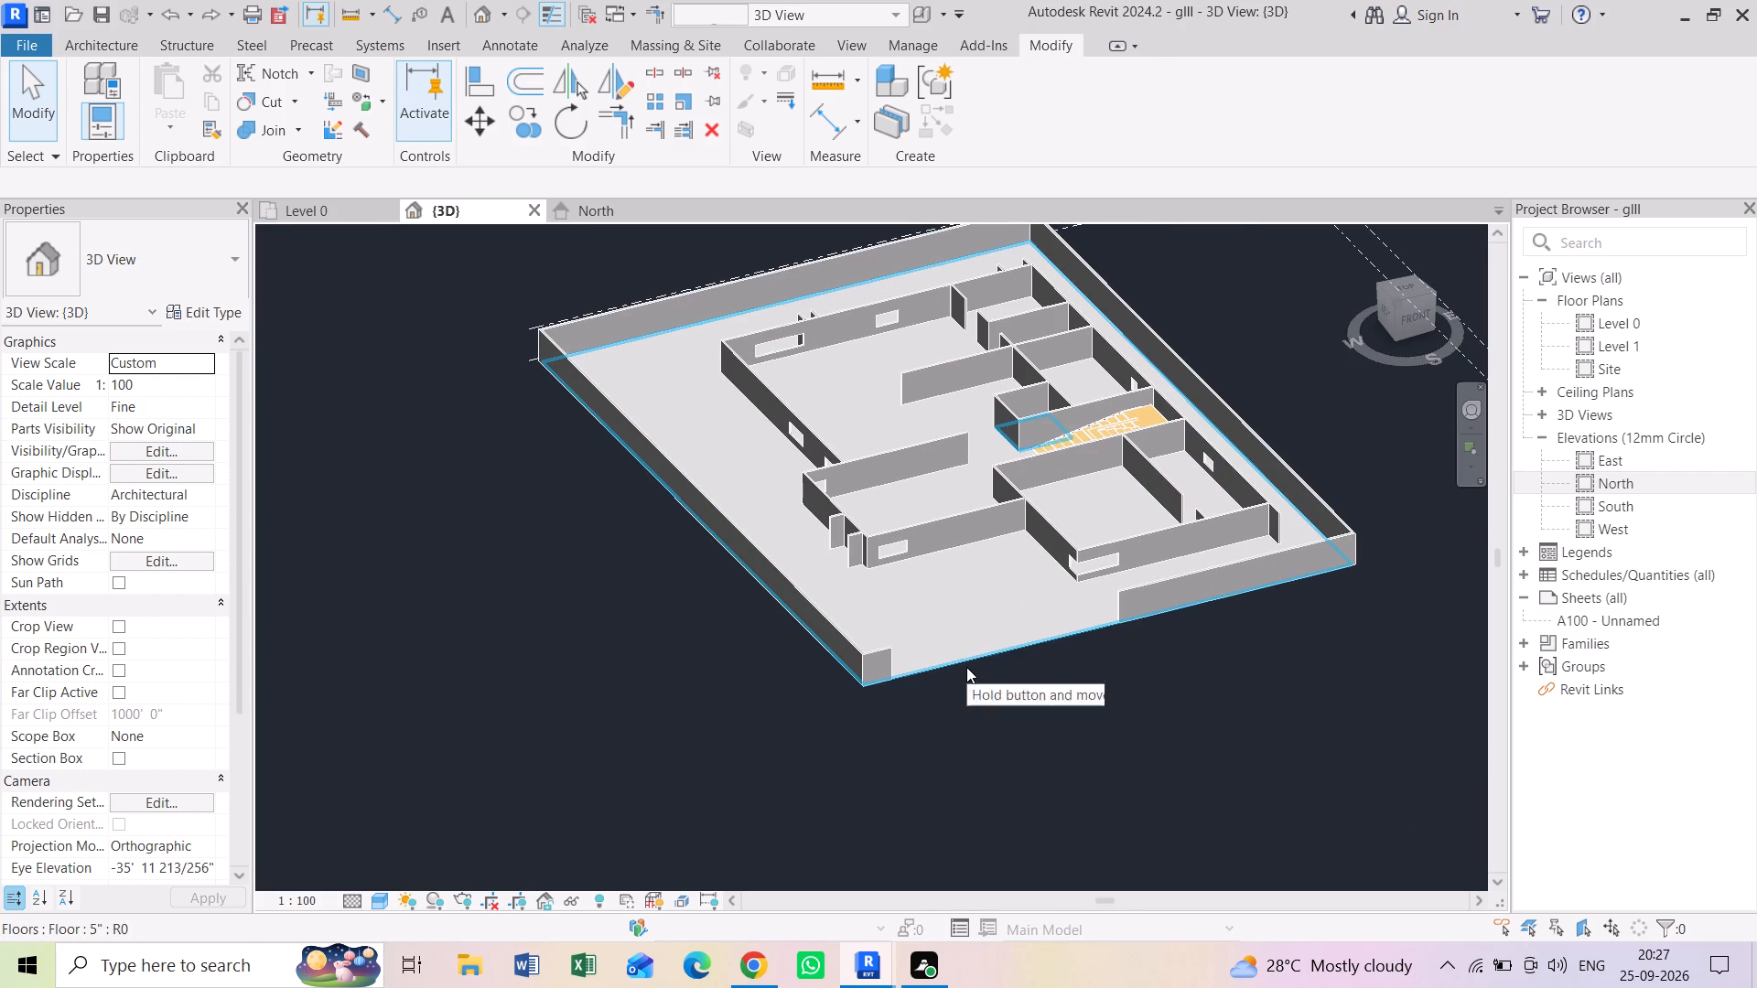
{"action": "scroll", "coordinate": [974, 622], "scroll_direction": "down", "scroll_amount": 2}
{"action": "middle_click", "coordinate": [974, 615]}
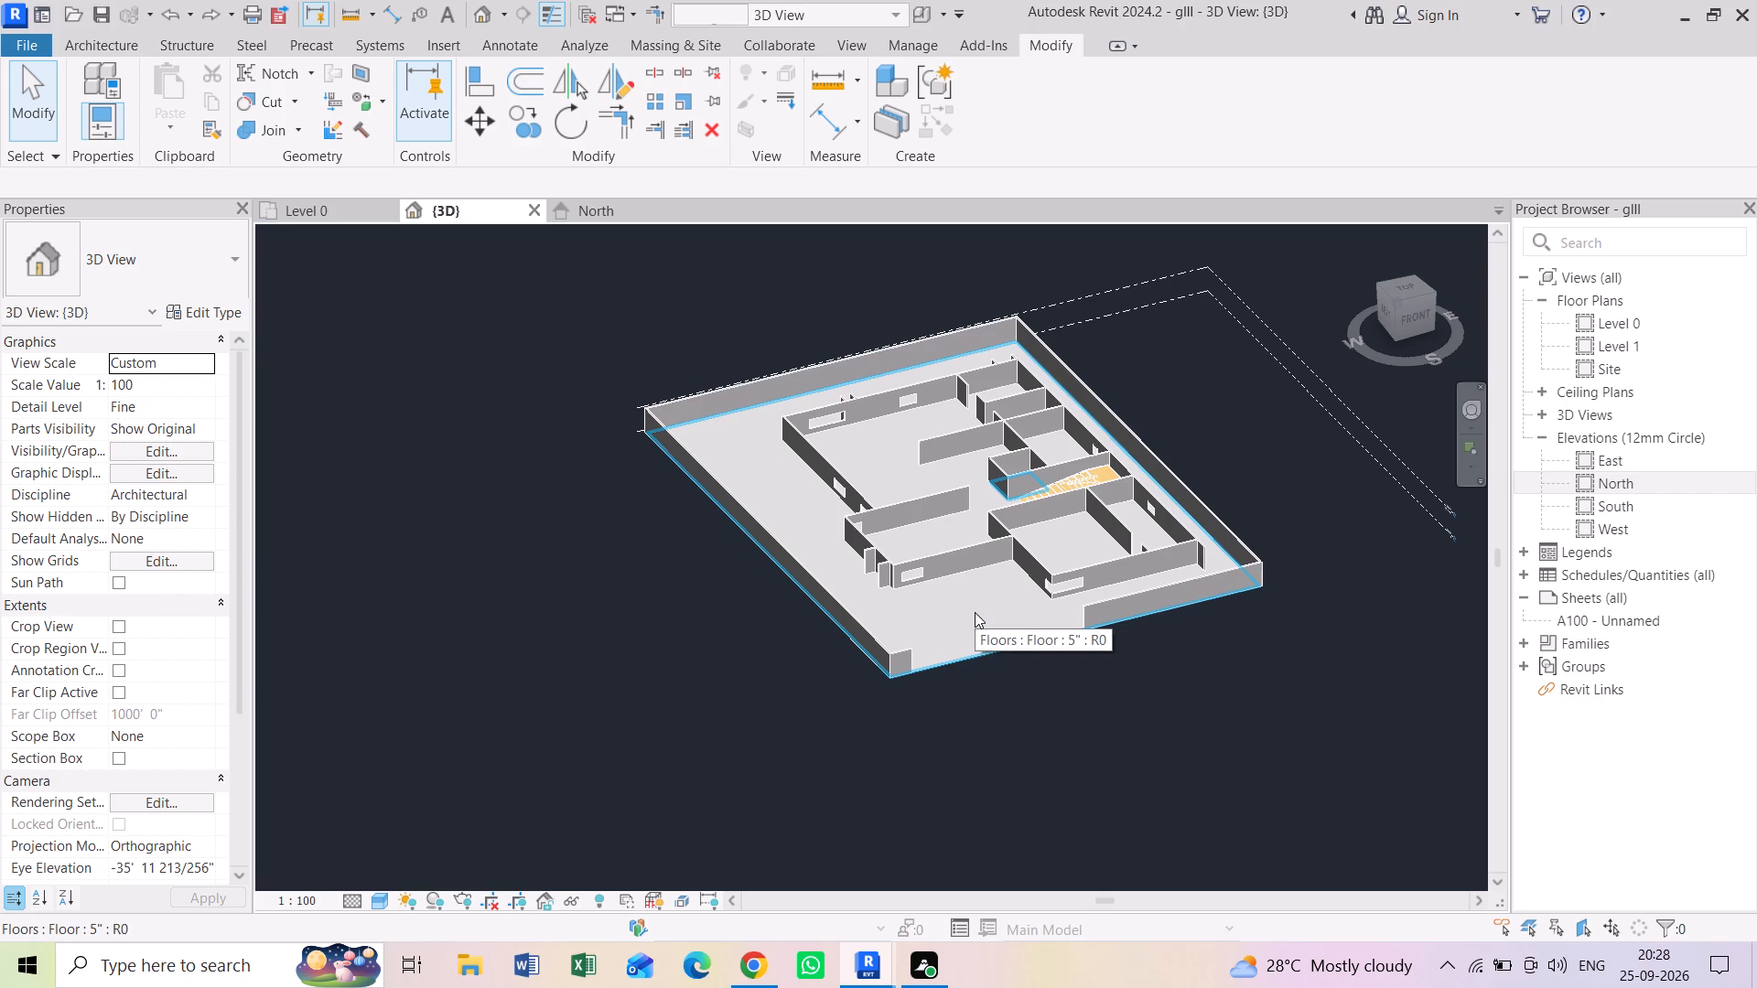
{"action": "middle_click_drag", "start_coordinate": [1022, 766], "coordinate": [1105, 431], "text": "shift"}
{"action": "middle_click_drag", "start_coordinate": [1105, 431], "coordinate": [1078, 685], "text": "shift"}
Save the project.
{"action": "key", "text": "ctrl+s"}
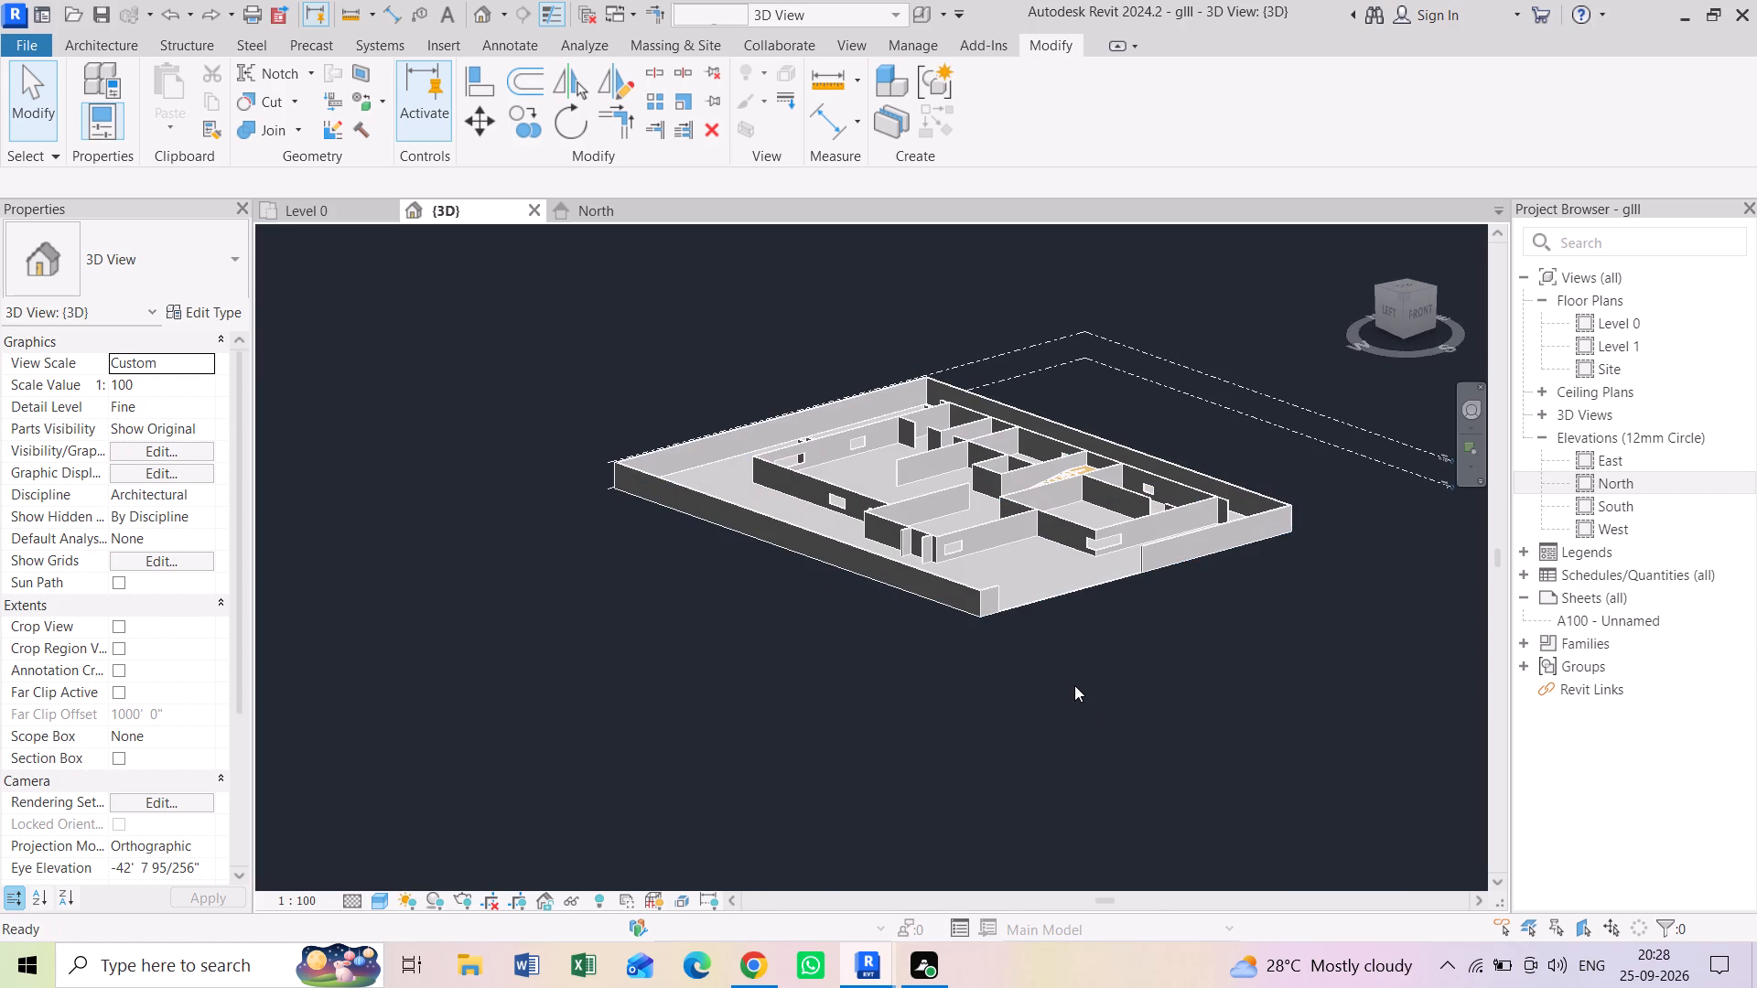
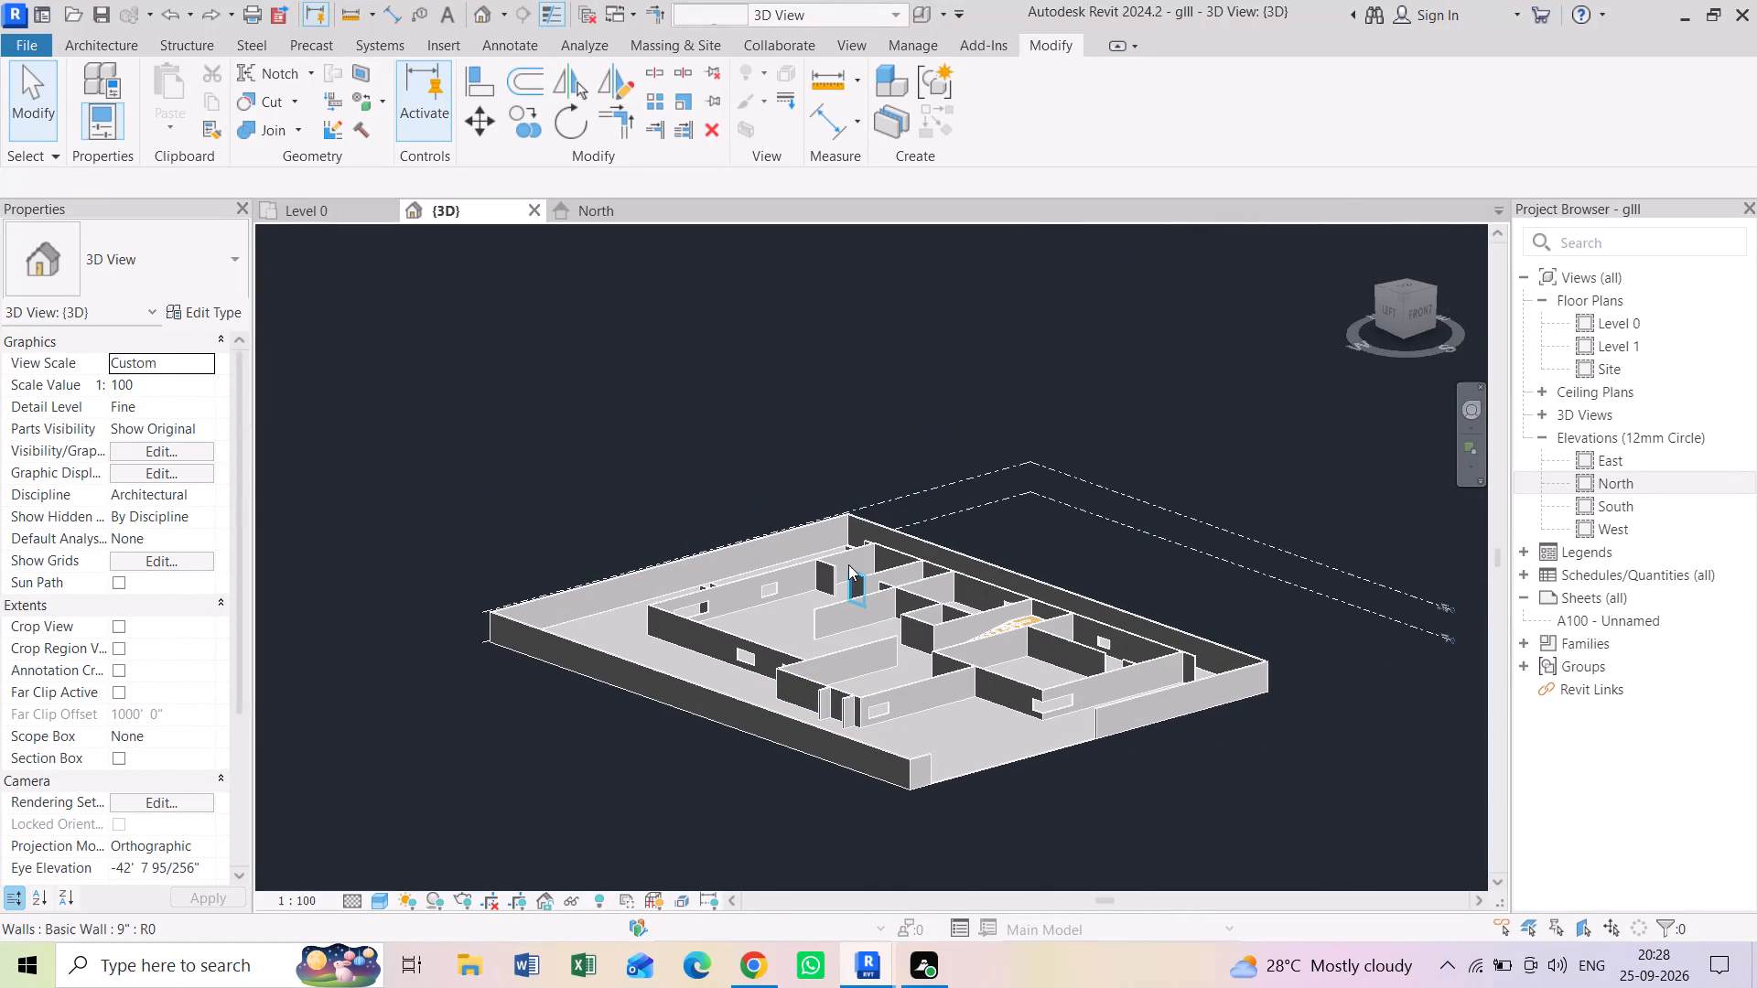
Examine the house's interior walls, wall openings and stair in 3D from oblique angles and up close.
{"action": "middle_click_drag", "start_coordinate": [870, 537], "coordinate": [900, 469]}
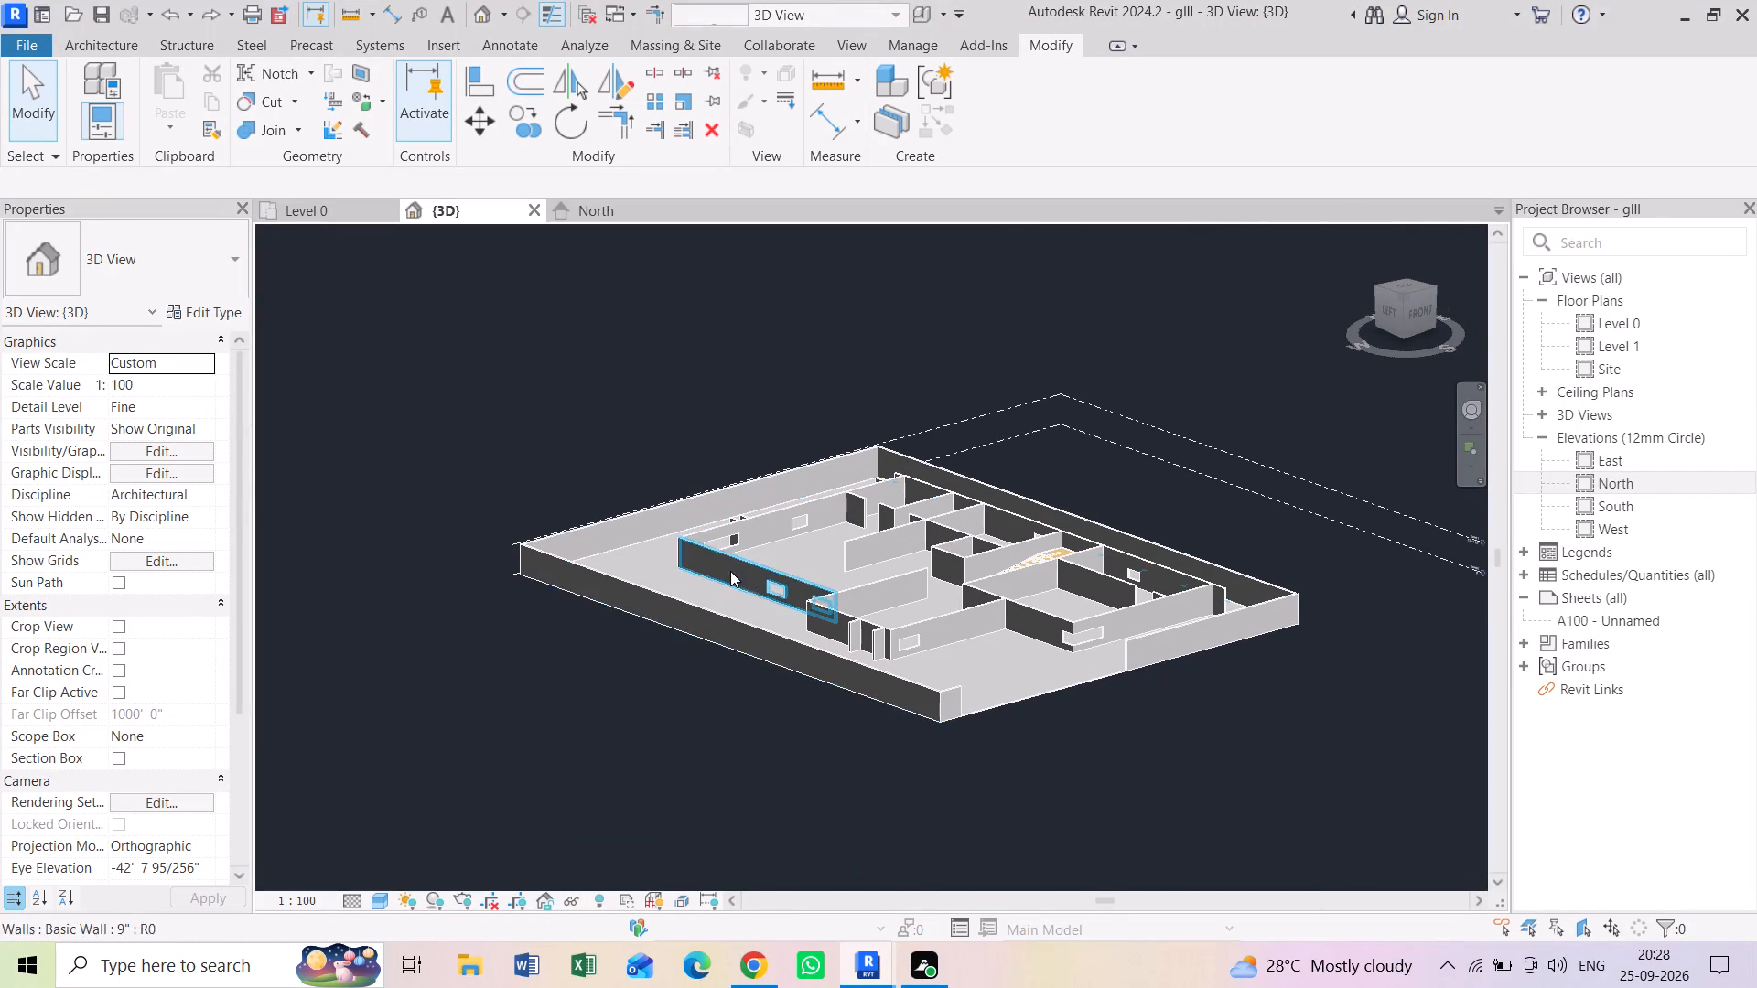
{"action": "middle_click_drag", "start_coordinate": [730, 571], "coordinate": [743, 602]}
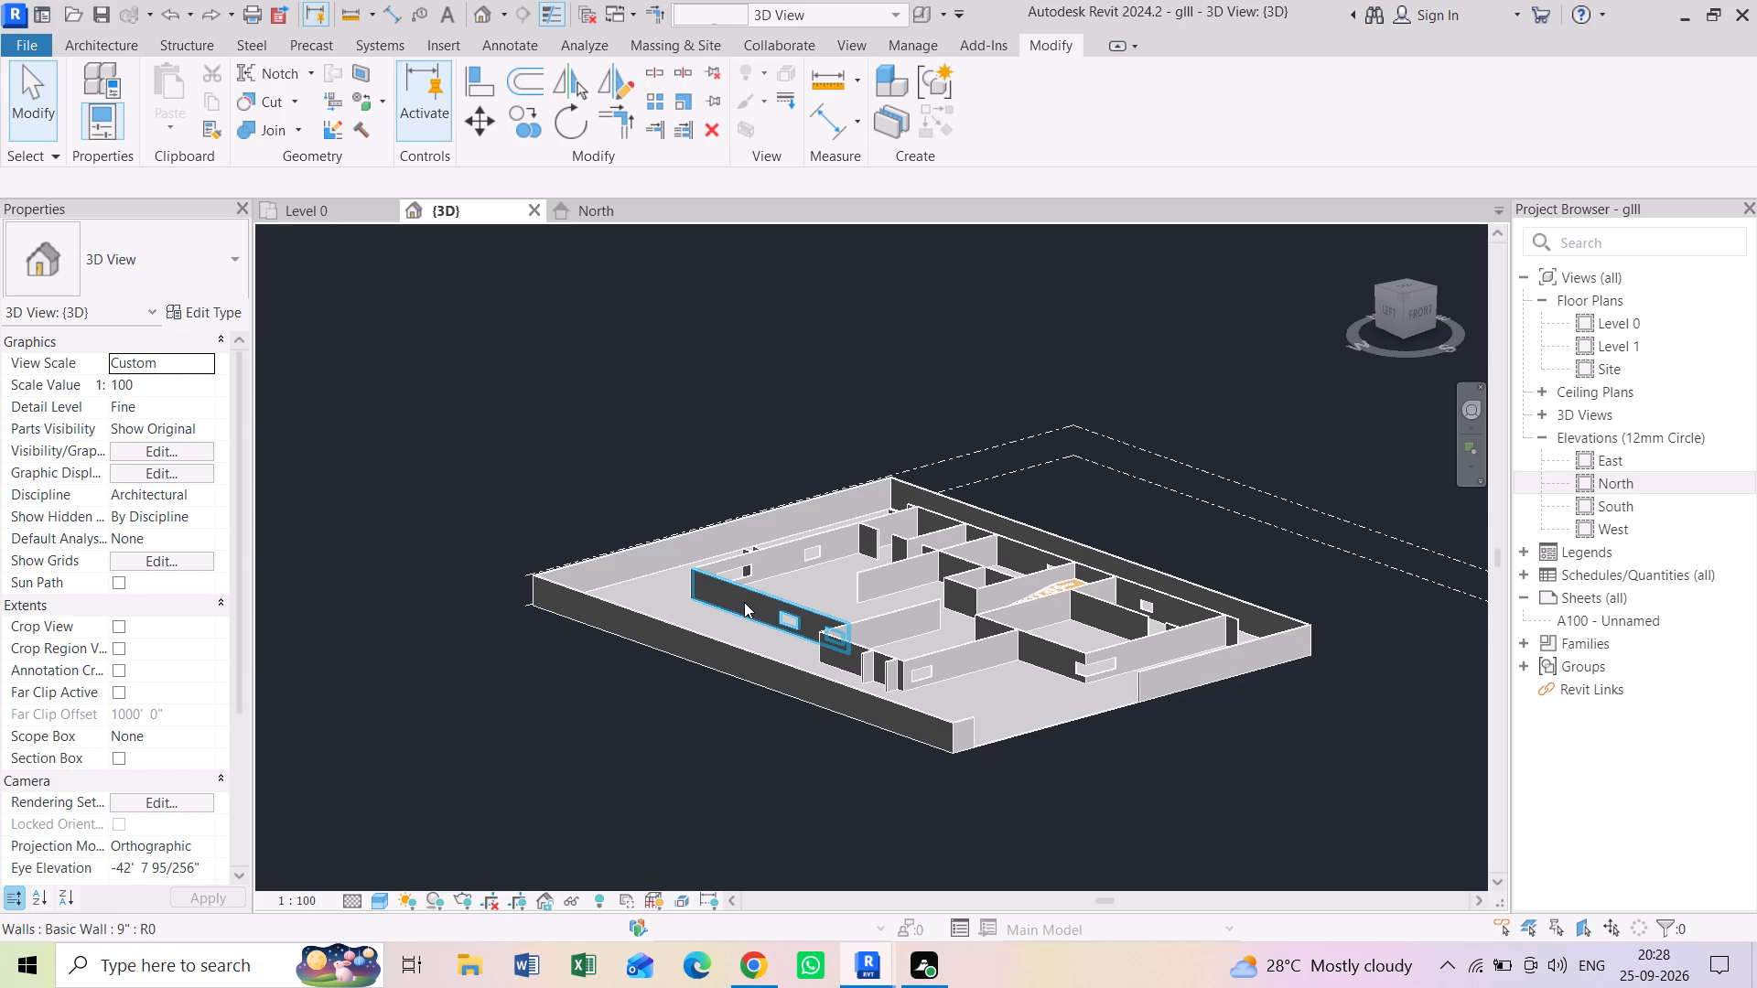
{"action": "scroll", "coordinate": [854, 699], "scroll_direction": "up", "scroll_amount": 6}
{"action": "scroll", "coordinate": [902, 455], "scroll_direction": "up", "scroll_amount": 5}
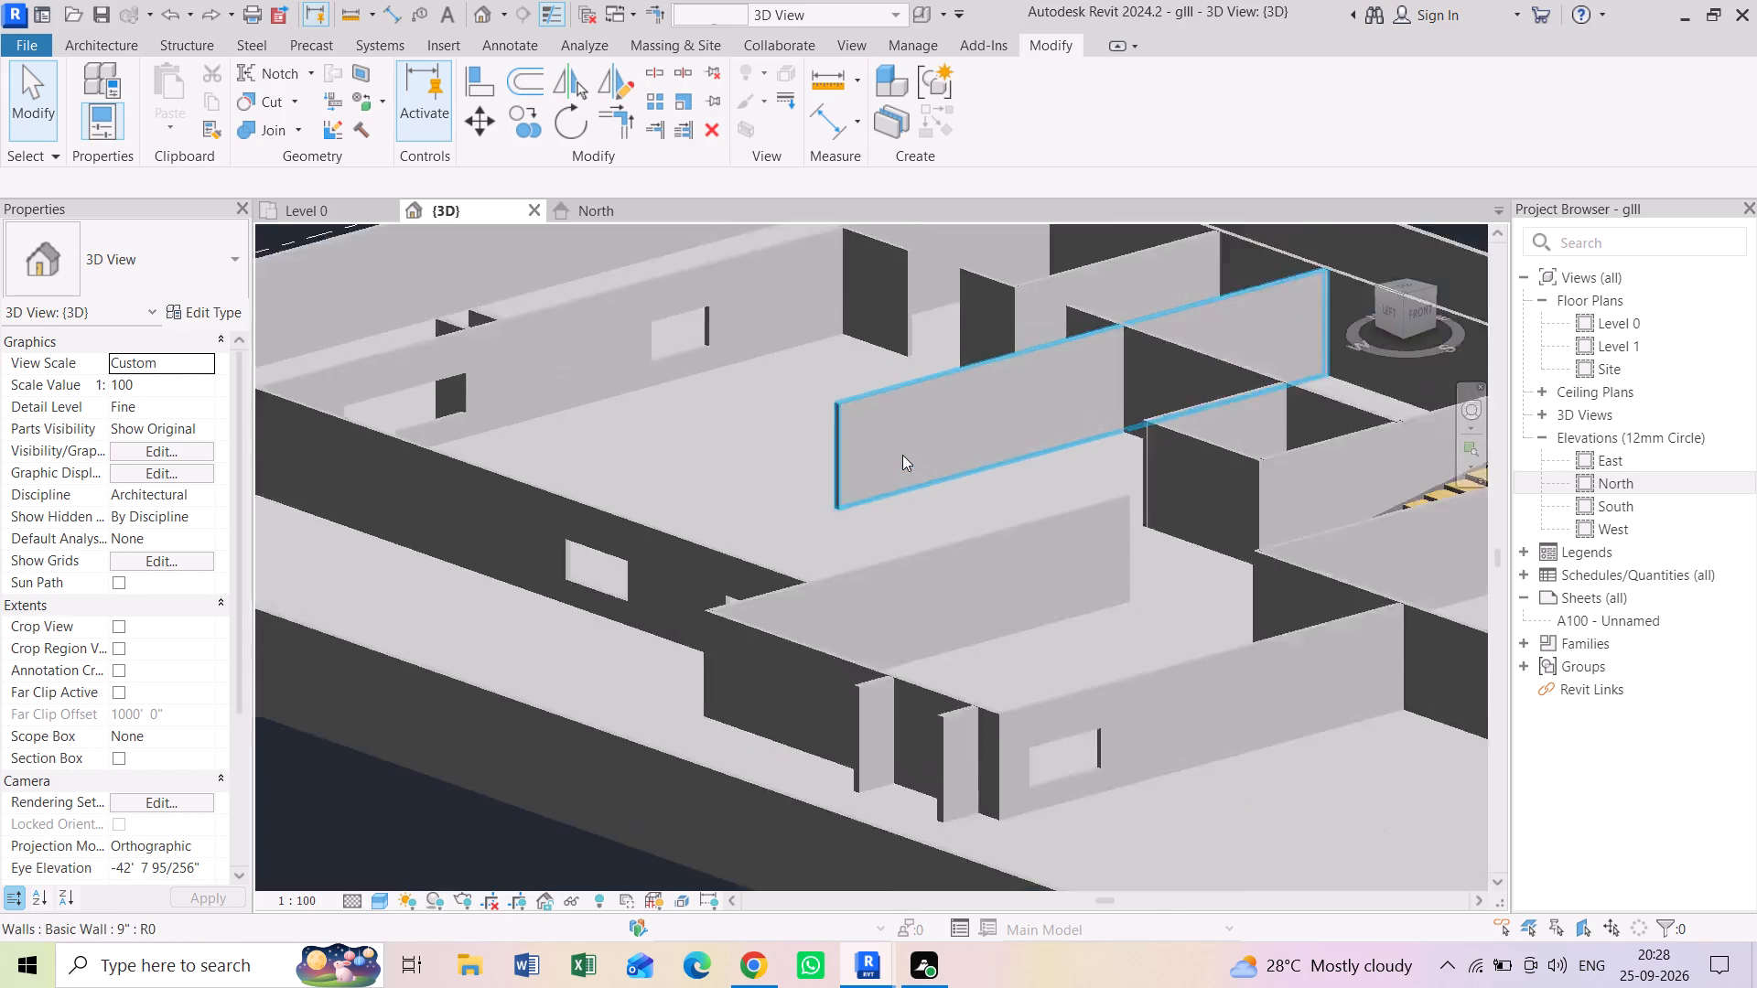
{"action": "scroll", "coordinate": [902, 455], "scroll_direction": "up", "scroll_amount": 2}
{"action": "scroll", "coordinate": [902, 452], "scroll_direction": "down", "scroll_amount": 13}
{"action": "middle_click_drag", "start_coordinate": [928, 404], "coordinate": [914, 467]}
{"action": "scroll", "coordinate": [914, 467], "scroll_direction": "up", "scroll_amount": 3}
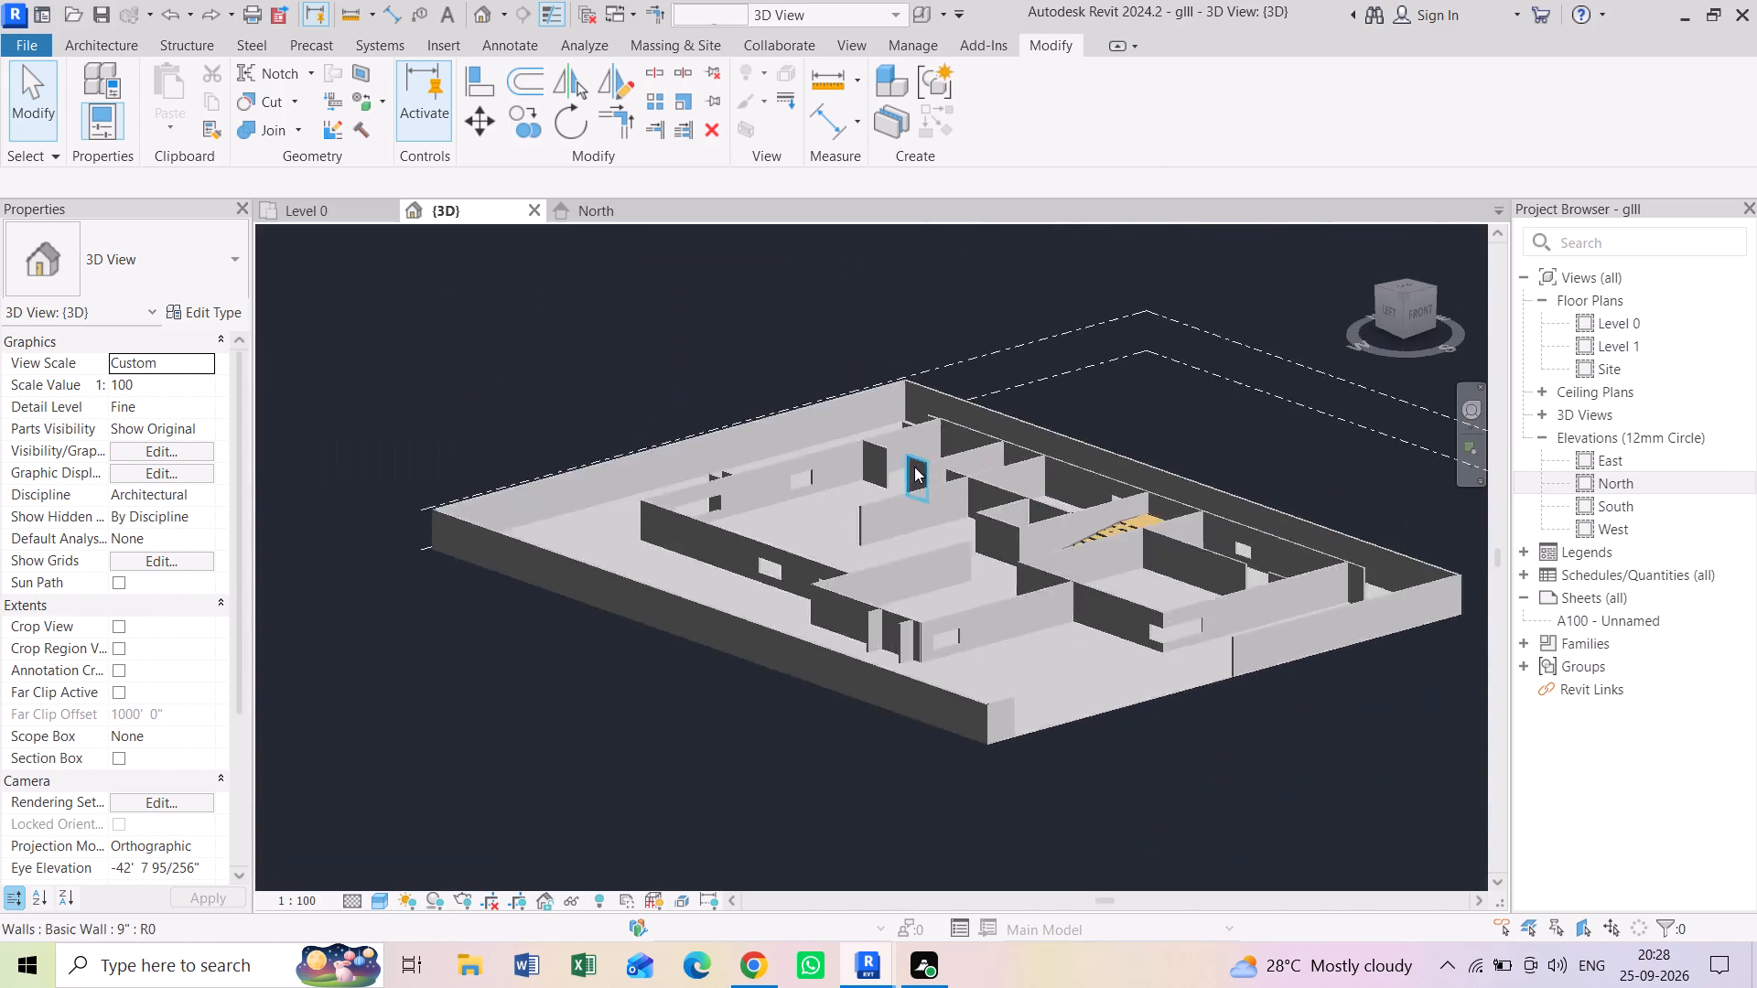
{"action": "scroll", "coordinate": [914, 467], "scroll_direction": "up", "scroll_amount": 3}
{"action": "scroll", "coordinate": [914, 467], "scroll_direction": "down", "scroll_amount": 6}
{"action": "middle_click_drag", "start_coordinate": [1051, 590], "coordinate": [1025, 631], "text": "shift"}
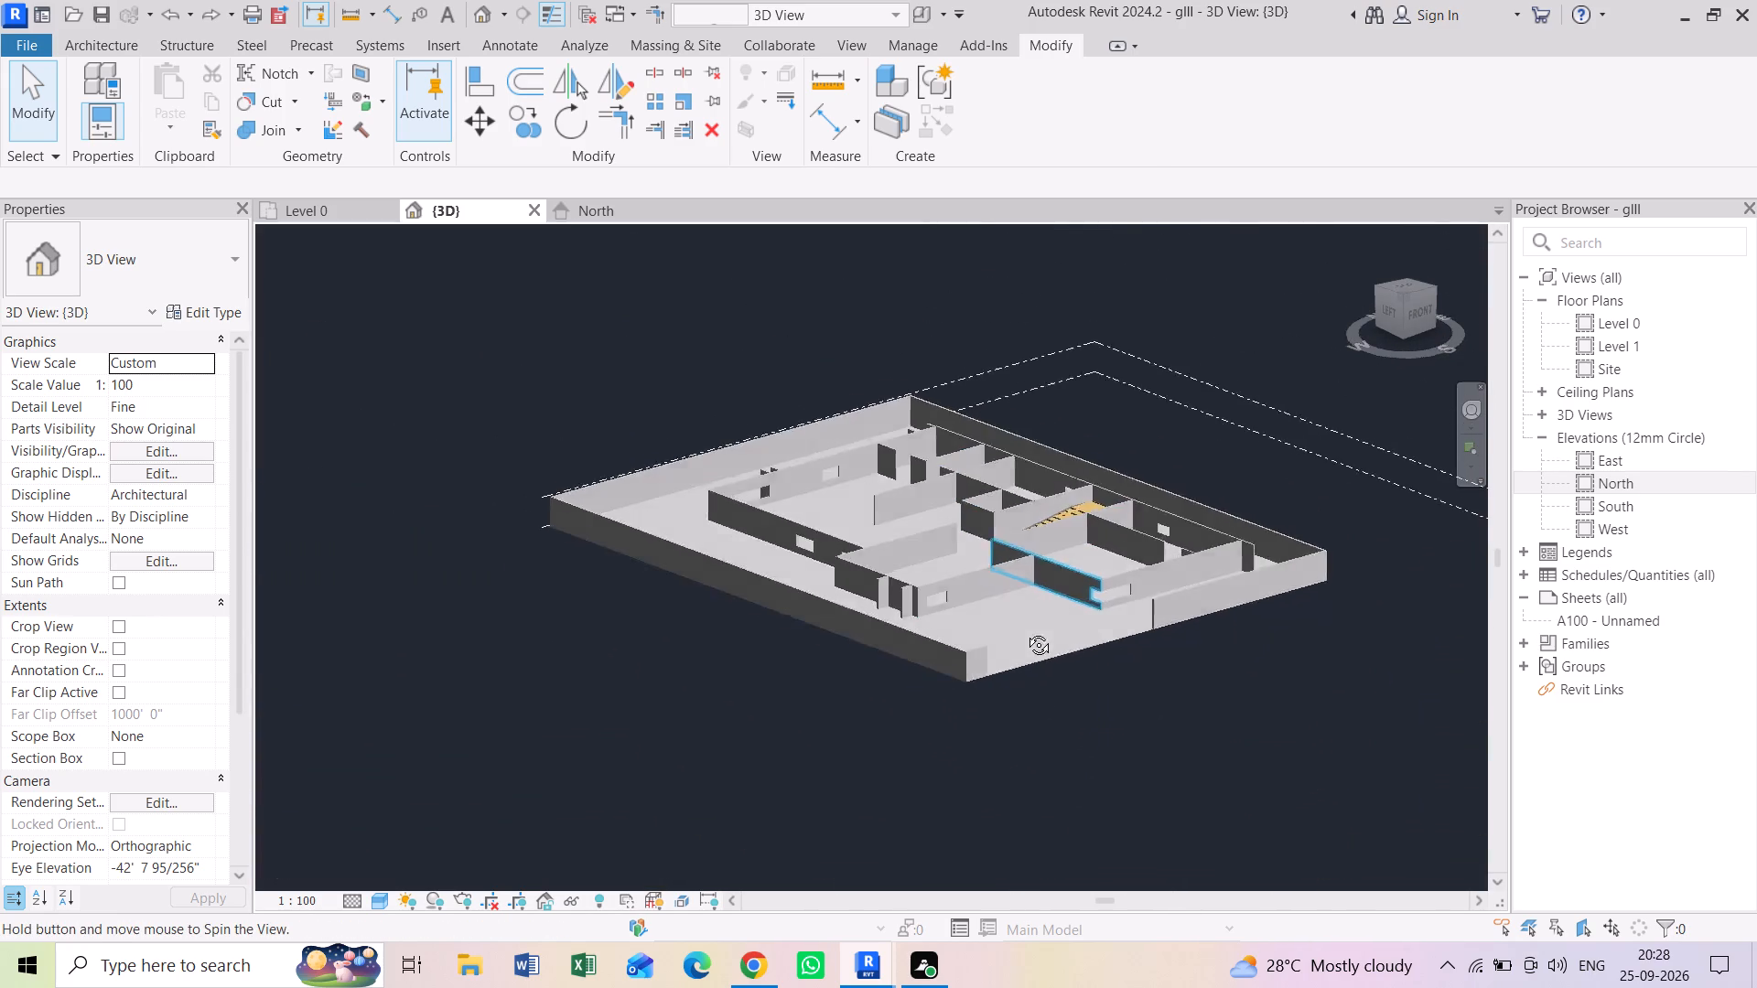
{"action": "middle_click_drag", "start_coordinate": [1025, 631], "coordinate": [782, 639], "text": "shift"}
{"action": "middle_click_drag", "start_coordinate": [600, 593], "coordinate": [923, 600], "text": "shift"}
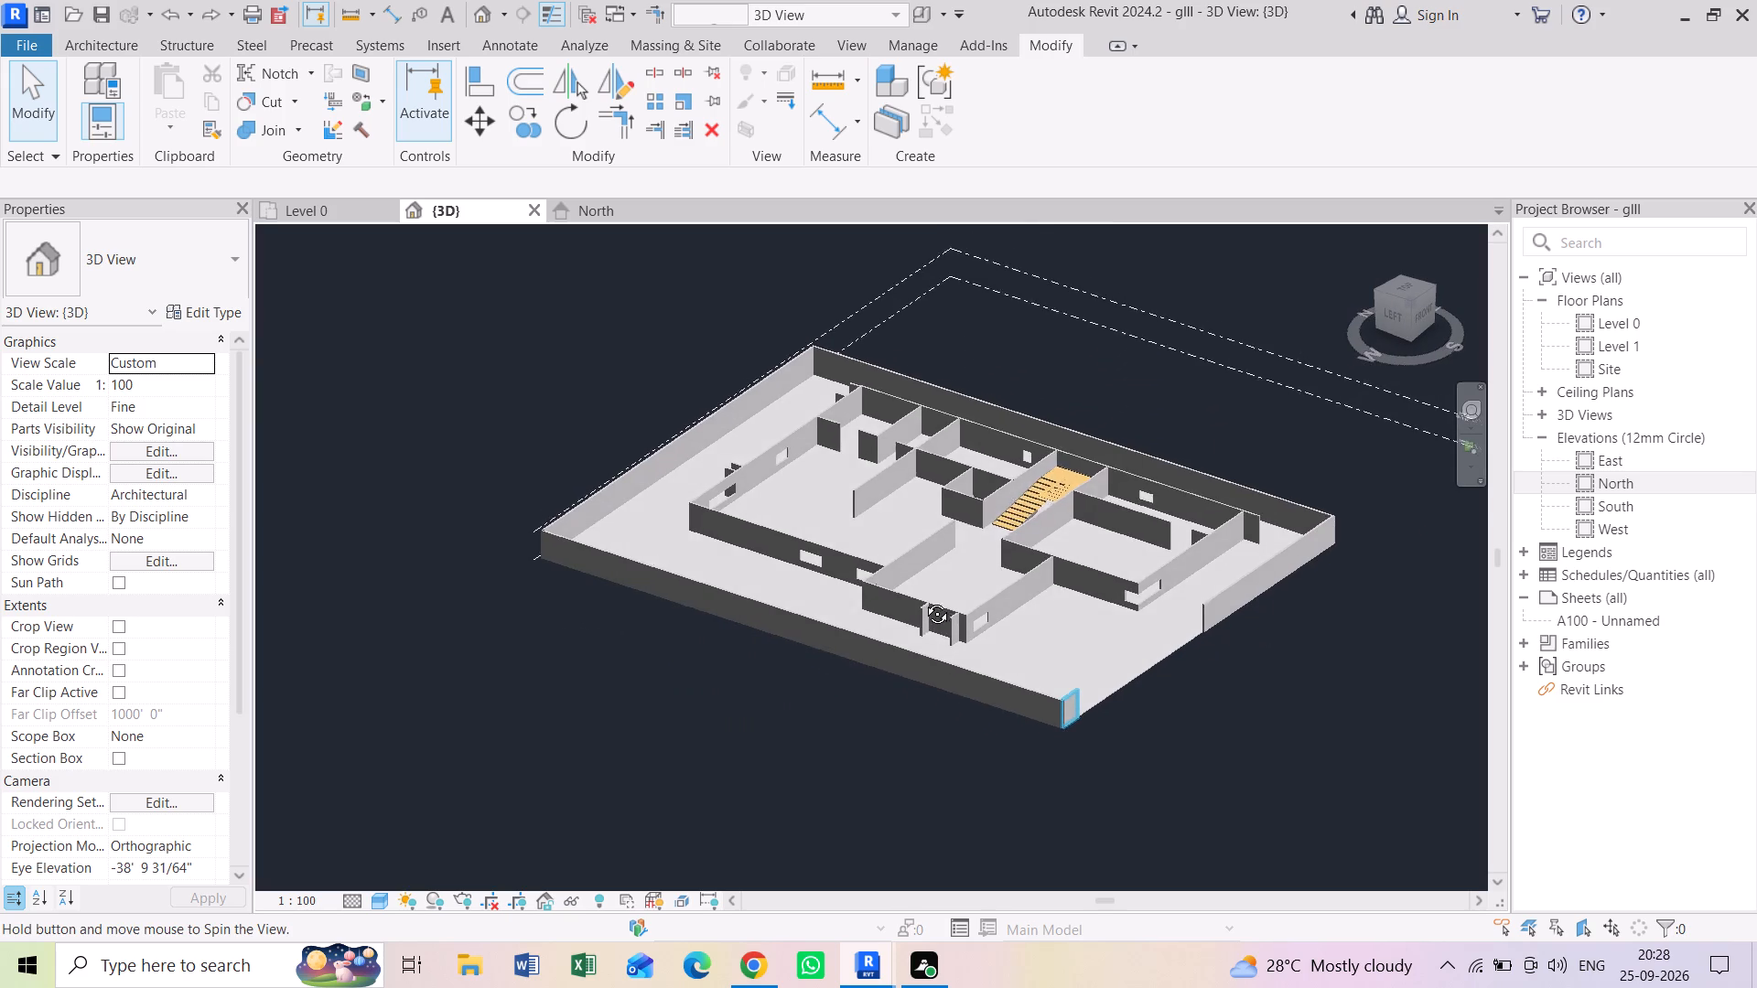
{"action": "middle_click_drag", "start_coordinate": [923, 600], "coordinate": [924, 597], "text": "shift"}
{"action": "scroll", "coordinate": [1143, 608], "scroll_direction": "up", "scroll_amount": 6}
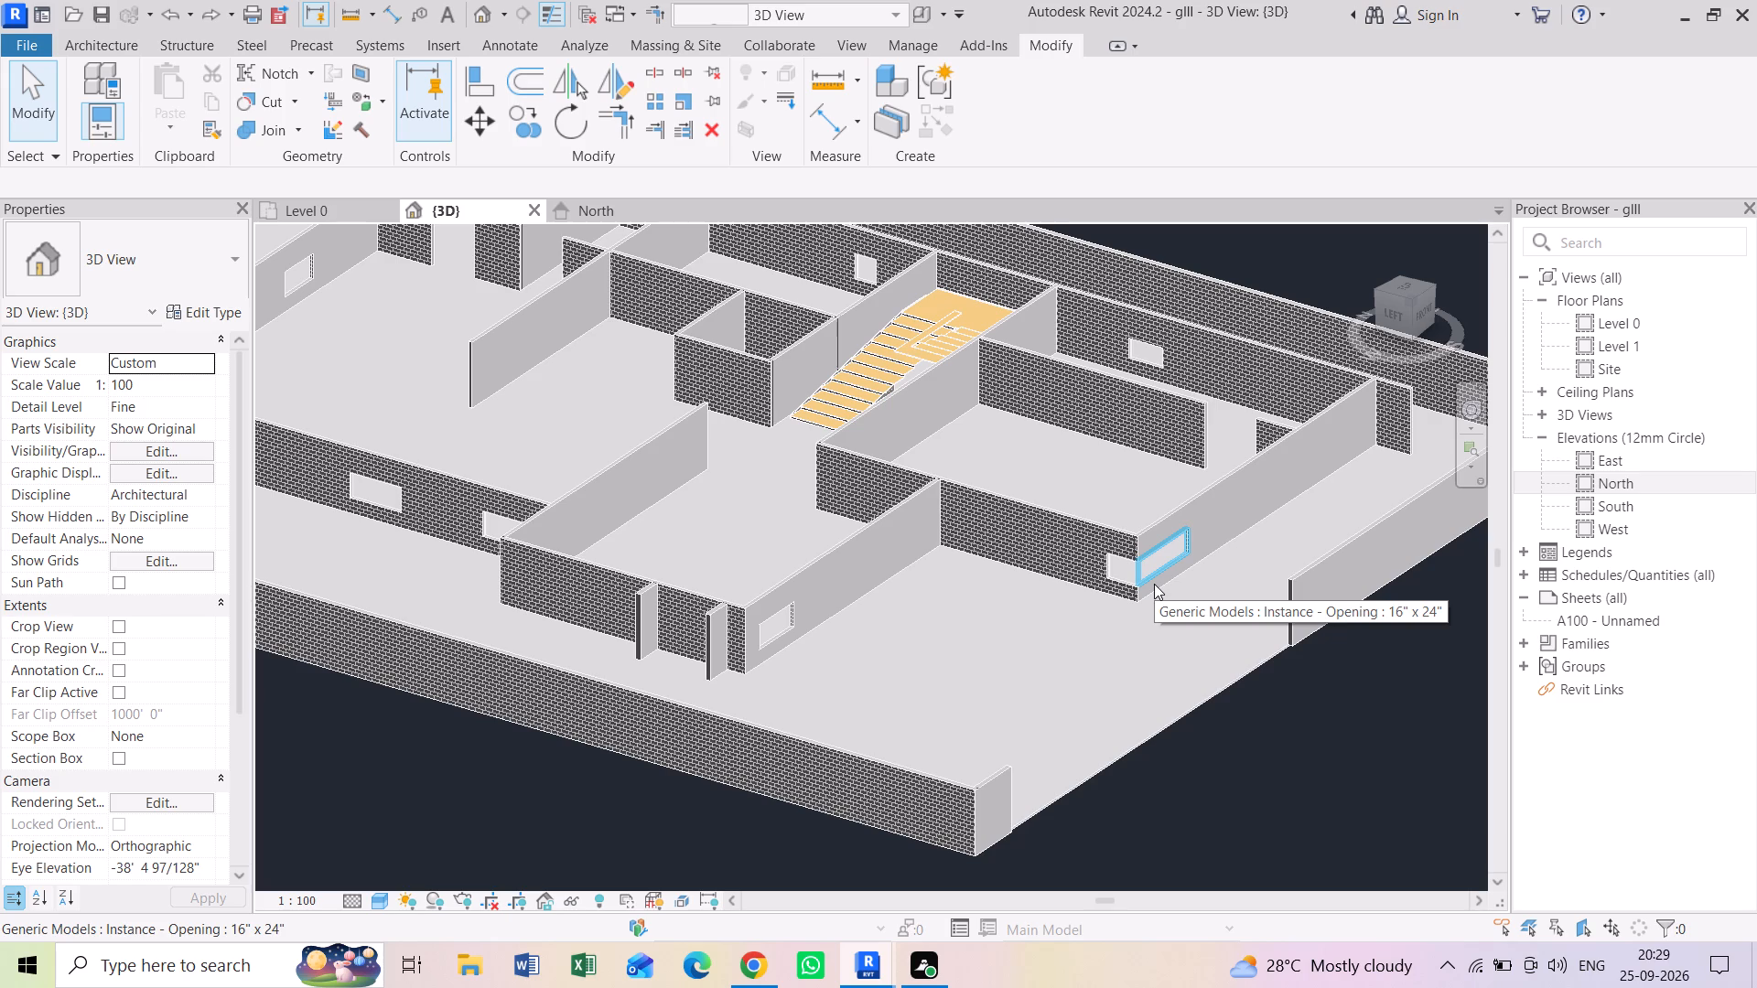
{"action": "scroll", "coordinate": [1069, 623], "scroll_direction": "down", "scroll_amount": 5}
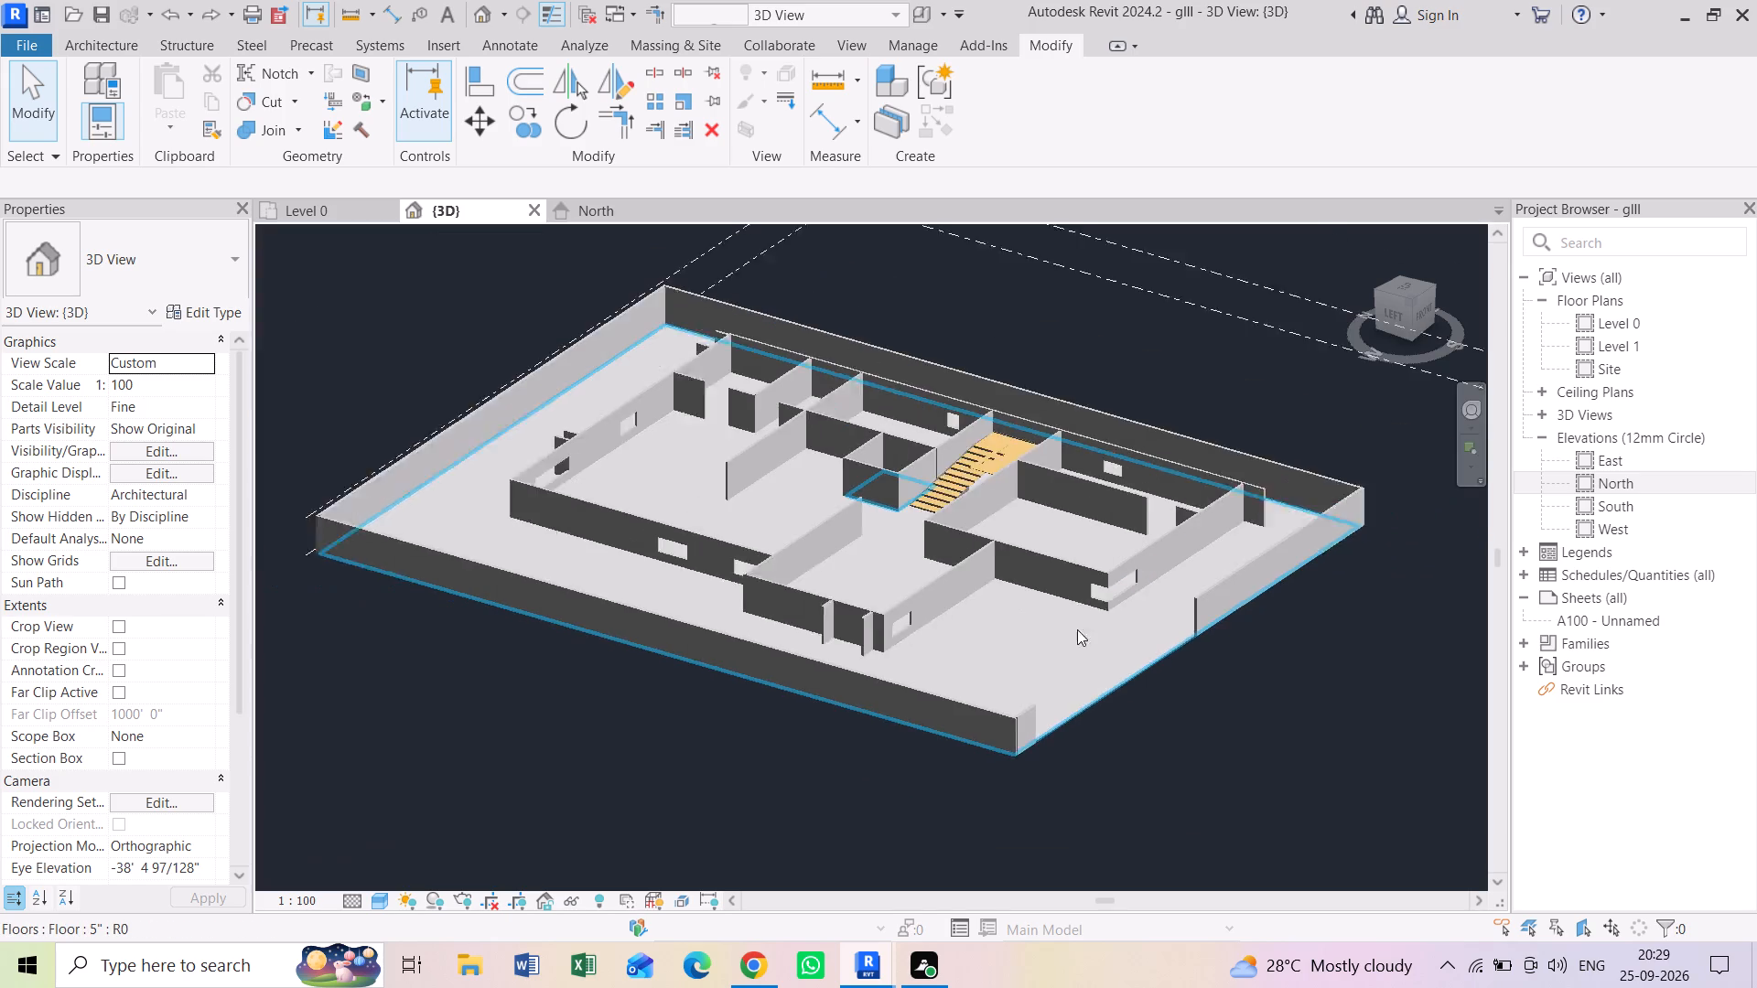
Examine the underside of the floor with its shaft opening and the overall model from low and high angles.
{"action": "middle_click_drag", "start_coordinate": [1114, 694], "coordinate": [1026, 285], "text": "shift"}
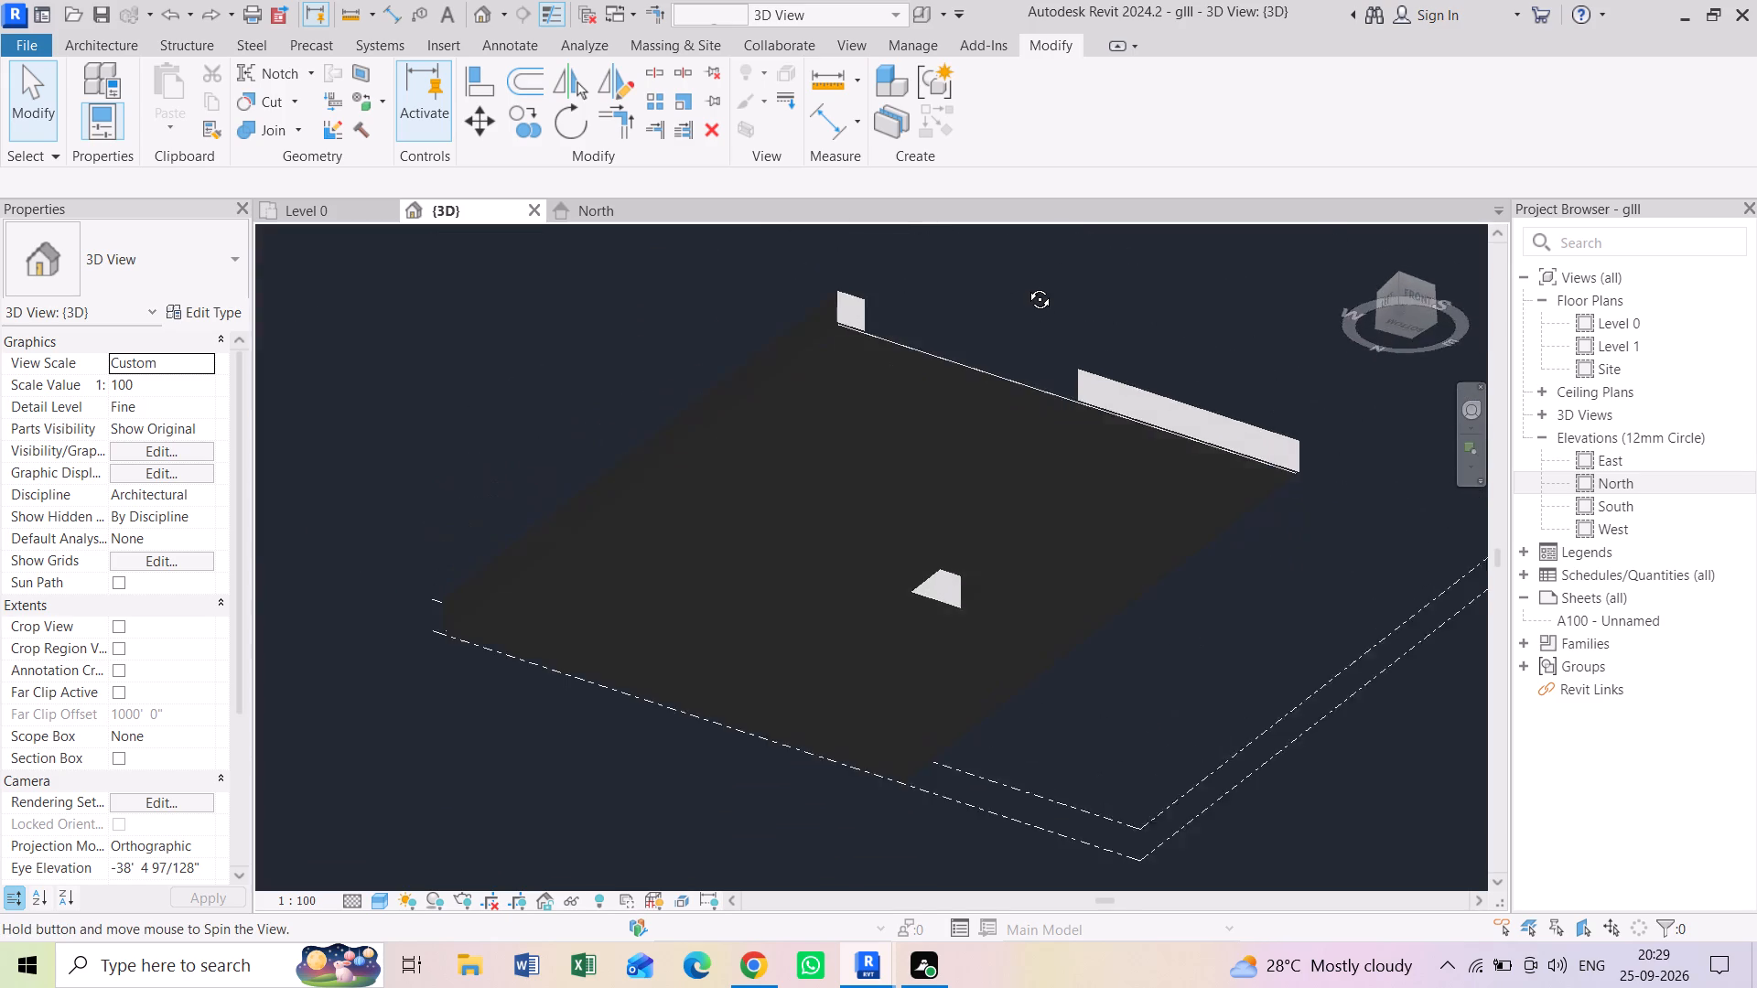
{"action": "middle_click_drag", "start_coordinate": [1026, 285], "coordinate": [1017, 634], "text": "shift"}
{"action": "scroll", "coordinate": [1017, 634], "scroll_direction": "down", "scroll_amount": 4}
{"action": "middle_click_drag", "start_coordinate": [1017, 509], "coordinate": [1019, 551], "text": "shift"}
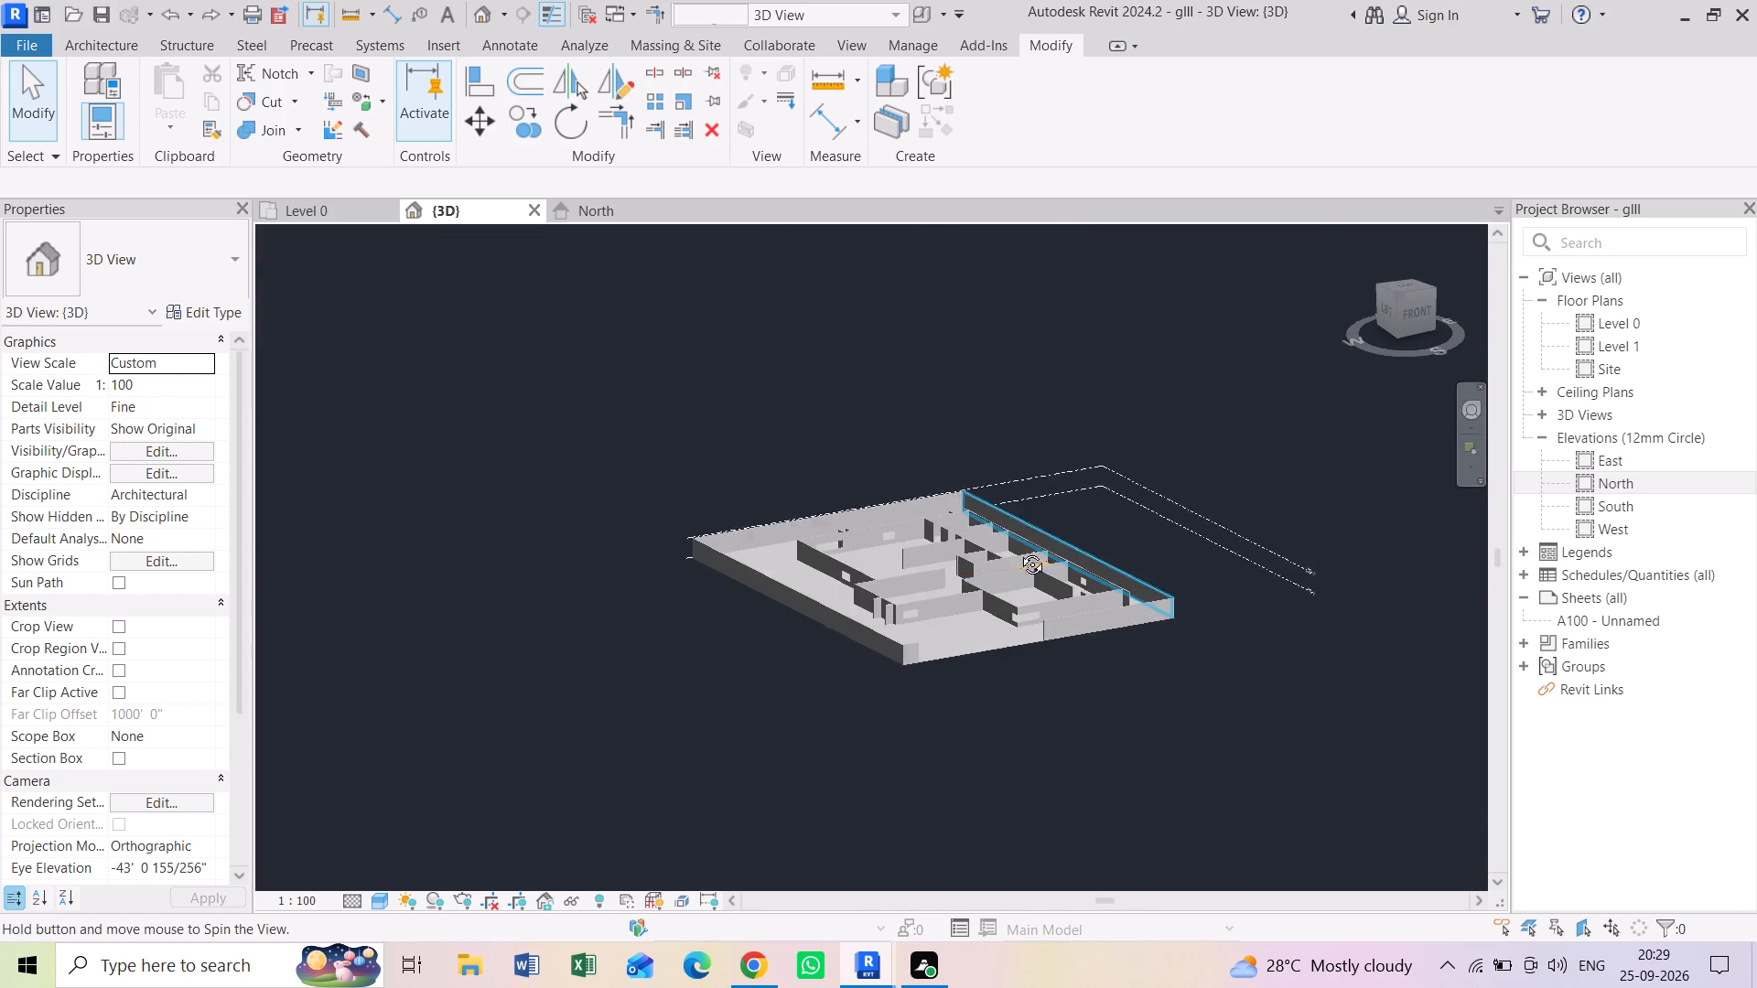
{"action": "middle_click_drag", "start_coordinate": [1019, 551], "coordinate": [1007, 655], "text": "shift"}
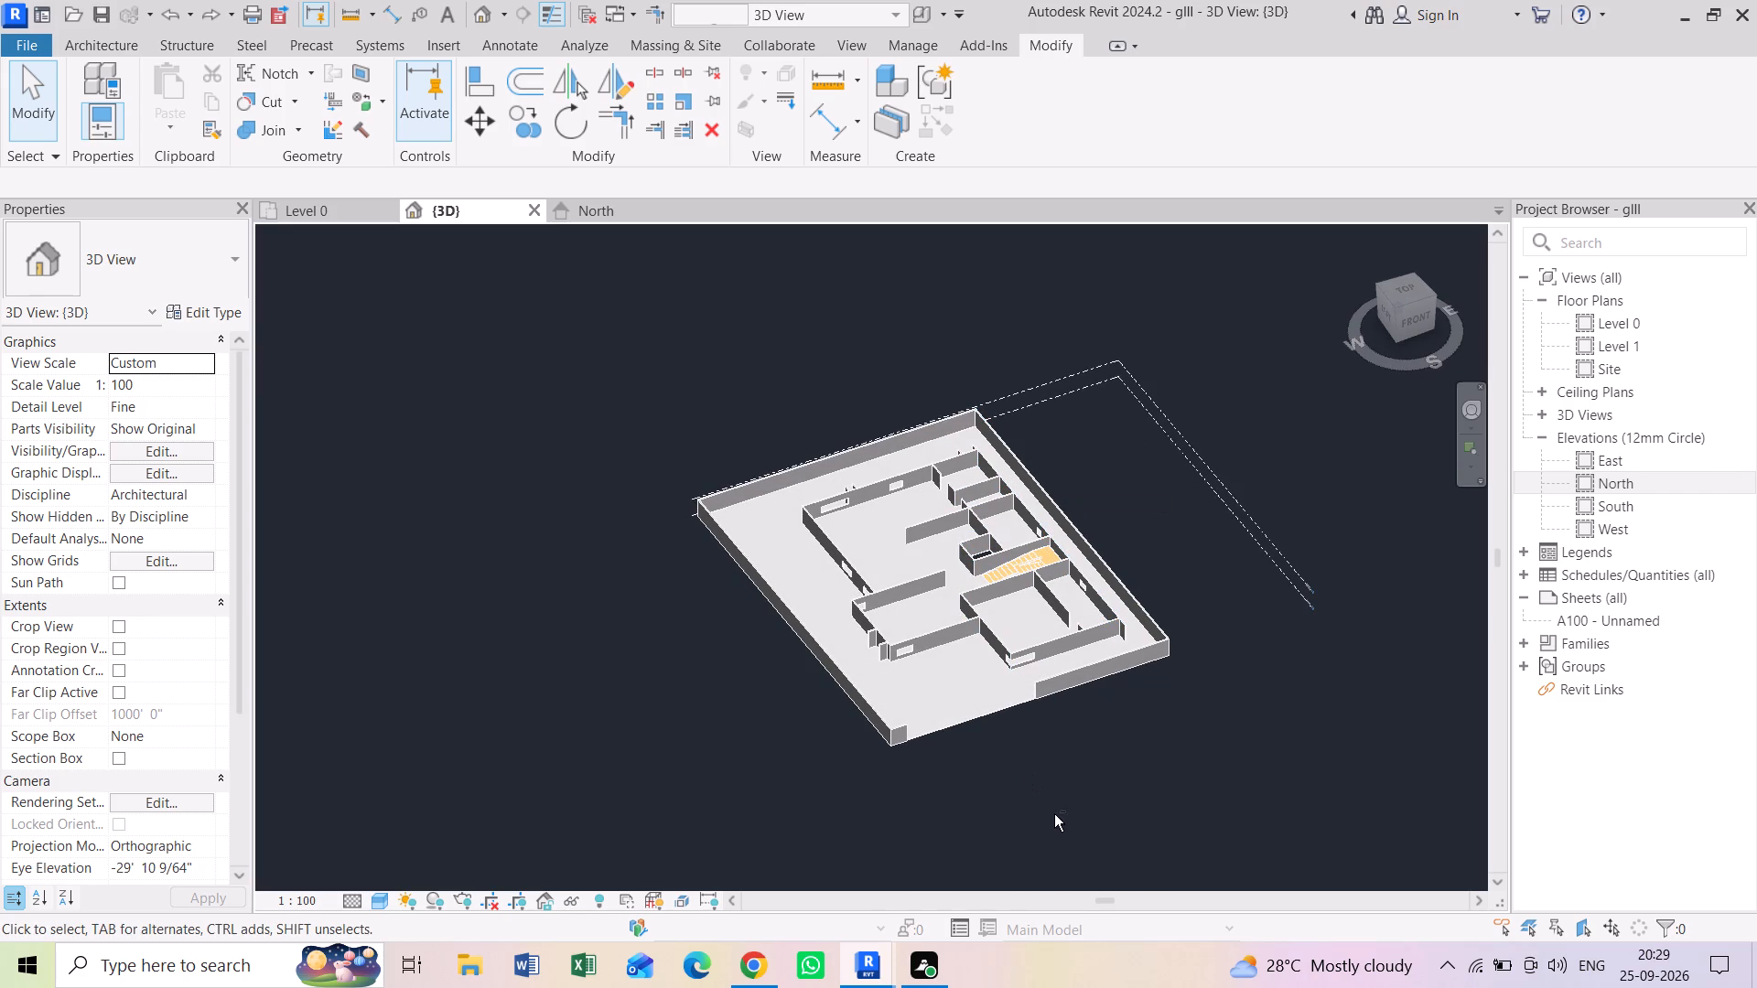
{"action": "middle_click_drag", "start_coordinate": [1053, 813], "coordinate": [992, 654], "text": "shift"}
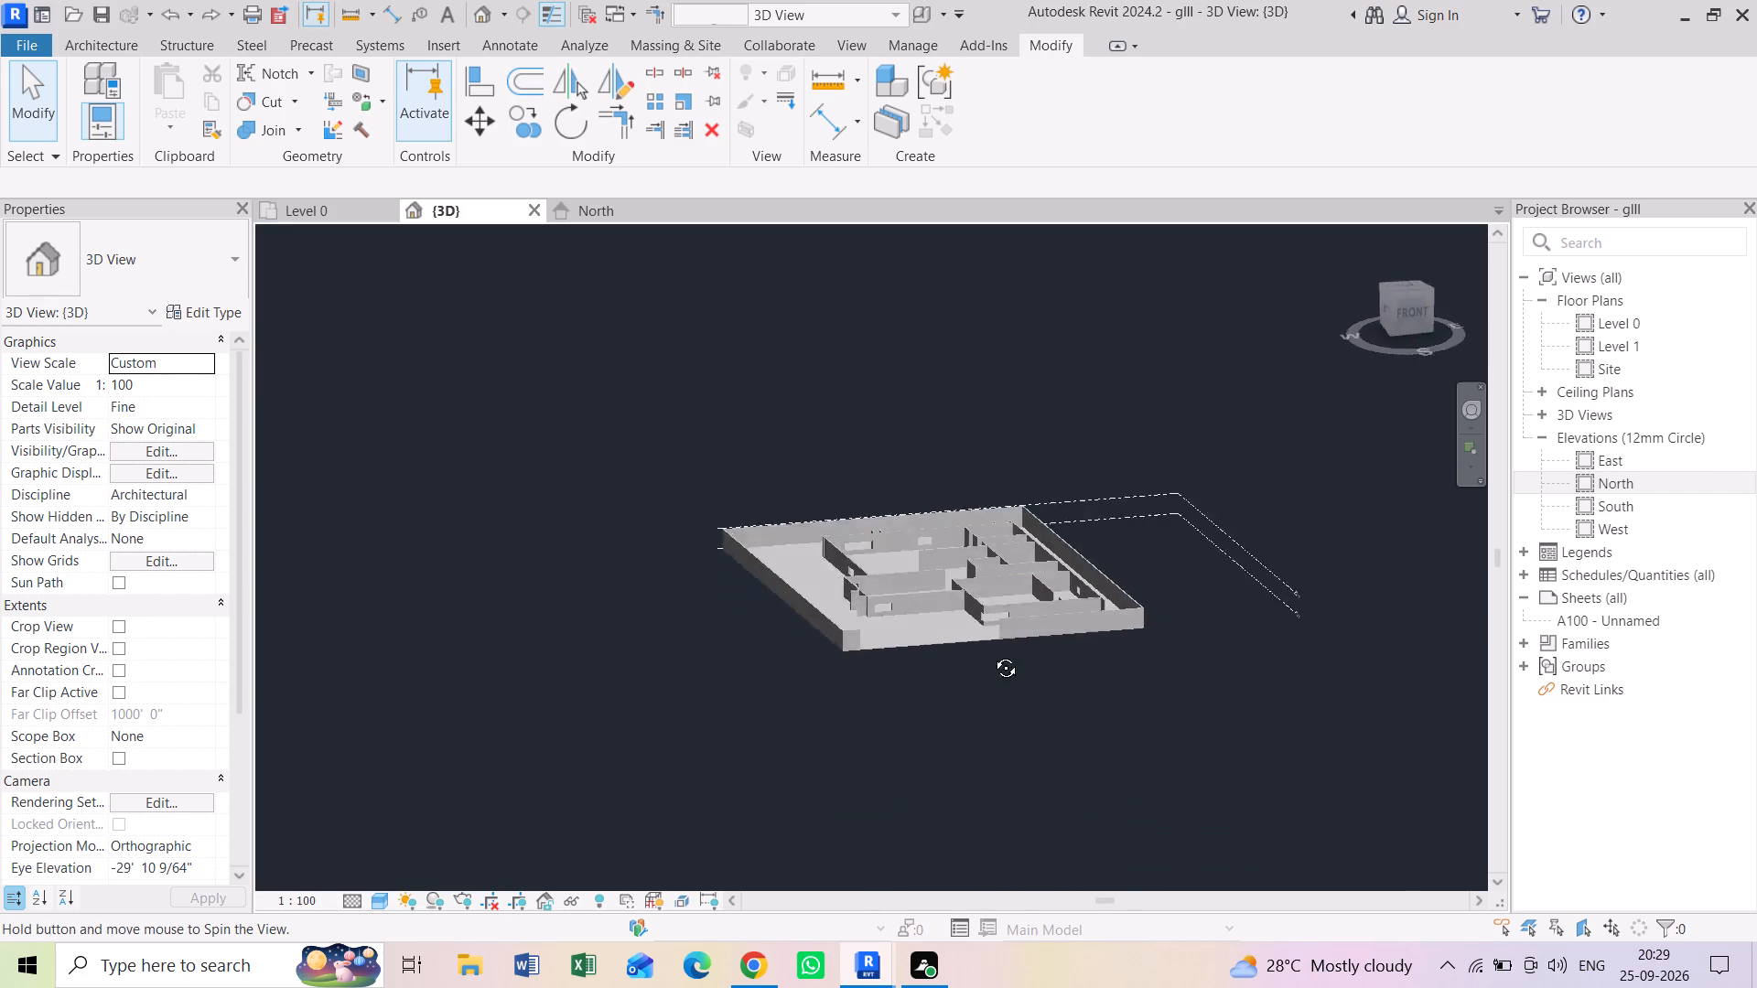
{"action": "middle_click_drag", "start_coordinate": [992, 654], "coordinate": [1062, 780], "text": "shift"}
{"action": "scroll", "coordinate": [1052, 779], "scroll_direction": "down", "scroll_amount": 1}
{"action": "middle_click_drag", "start_coordinate": [1050, 779], "coordinate": [1055, 768], "text": "shift"}
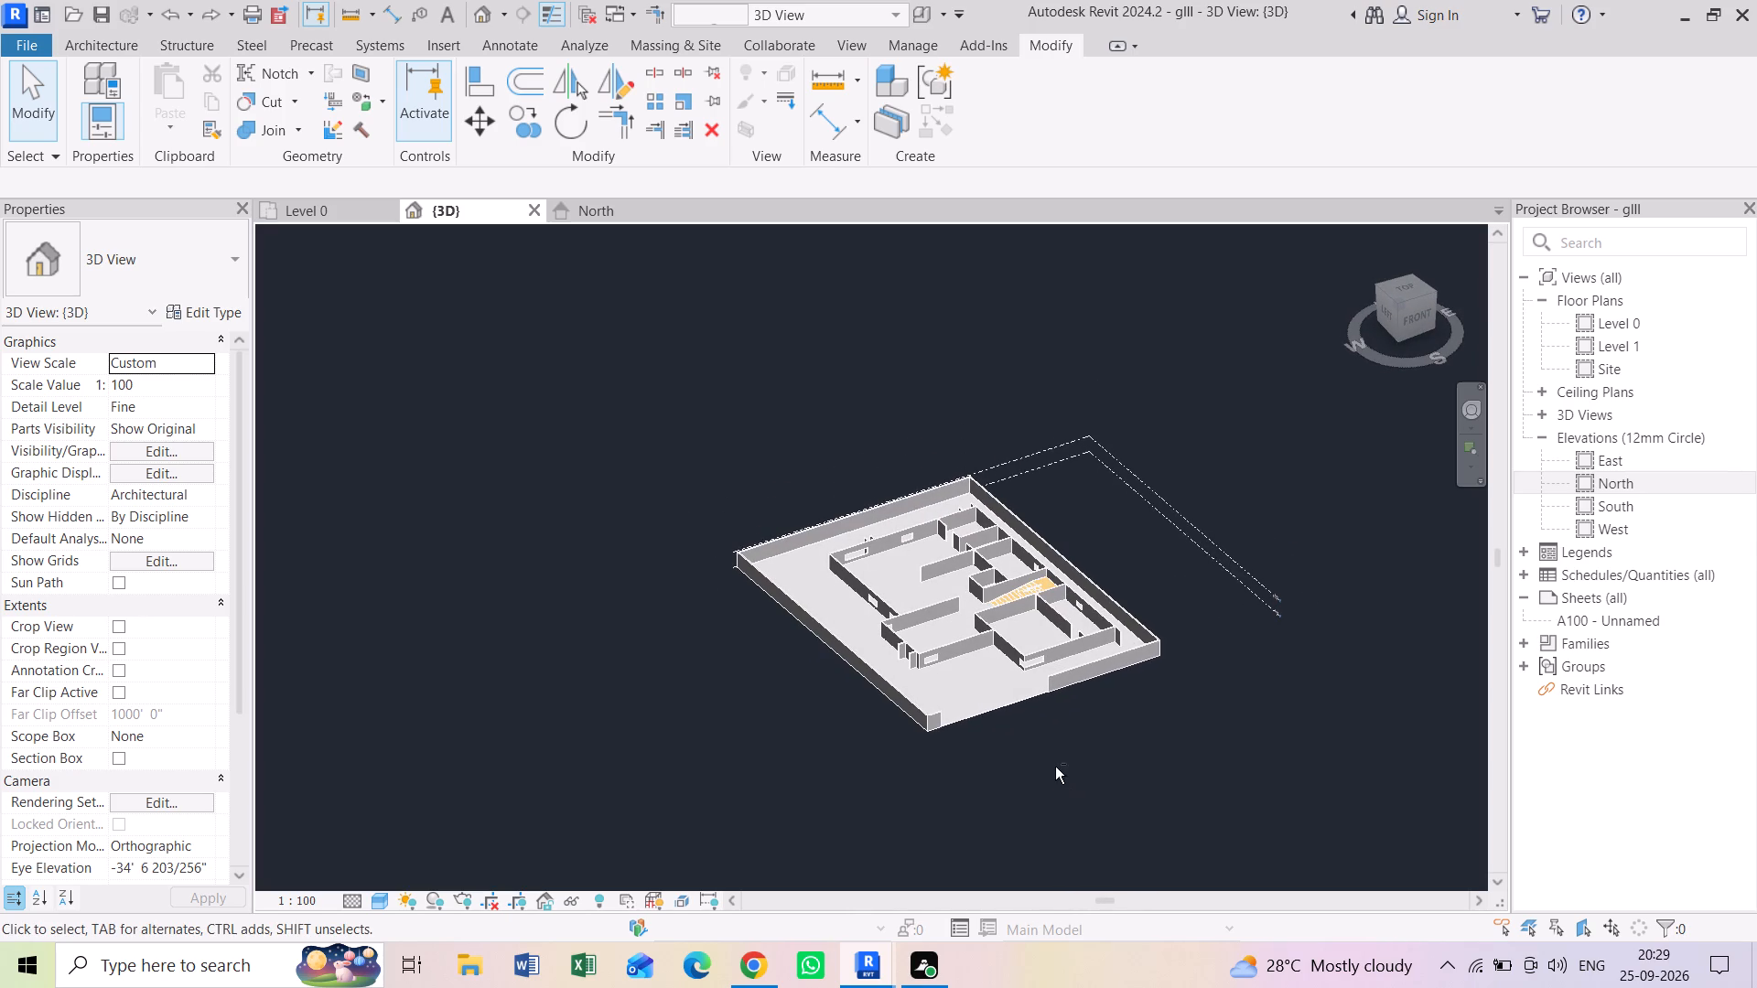
Select the whole model together with both level datums, and clear the selection.
{"action": "left_click_drag", "start_coordinate": [1295, 764], "coordinate": [789, 630]}
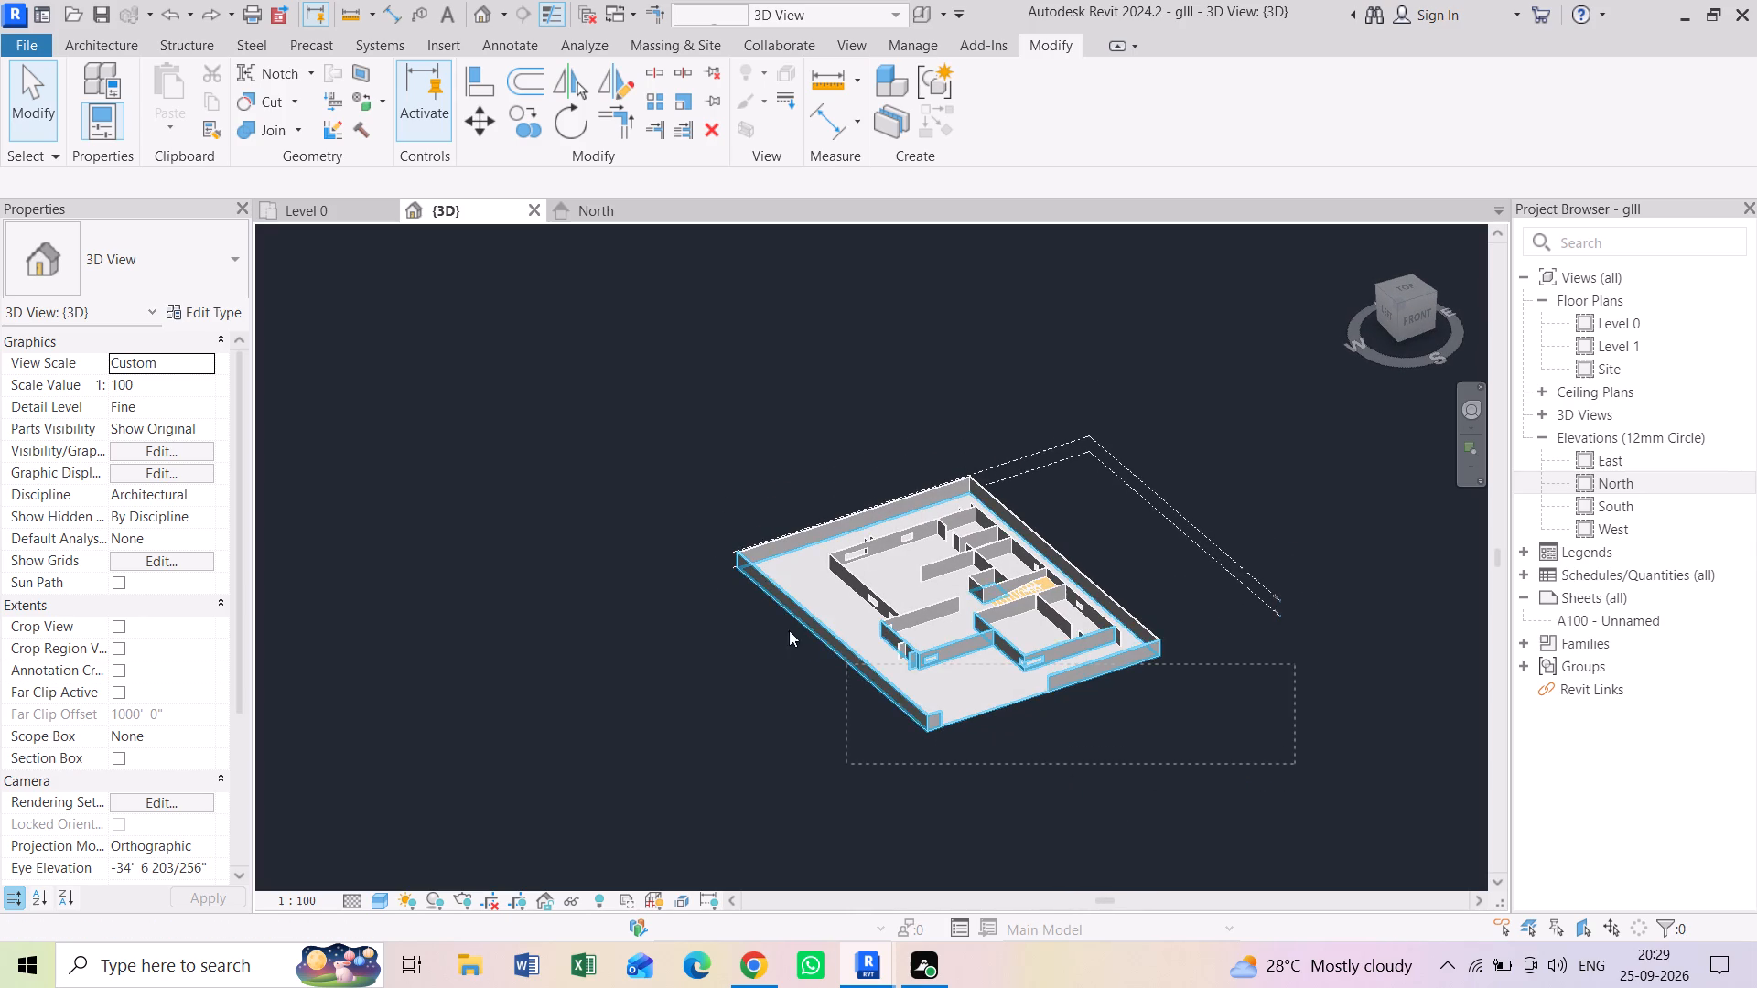
{"action": "left_click_drag", "start_coordinate": [789, 630], "coordinate": [652, 400]}
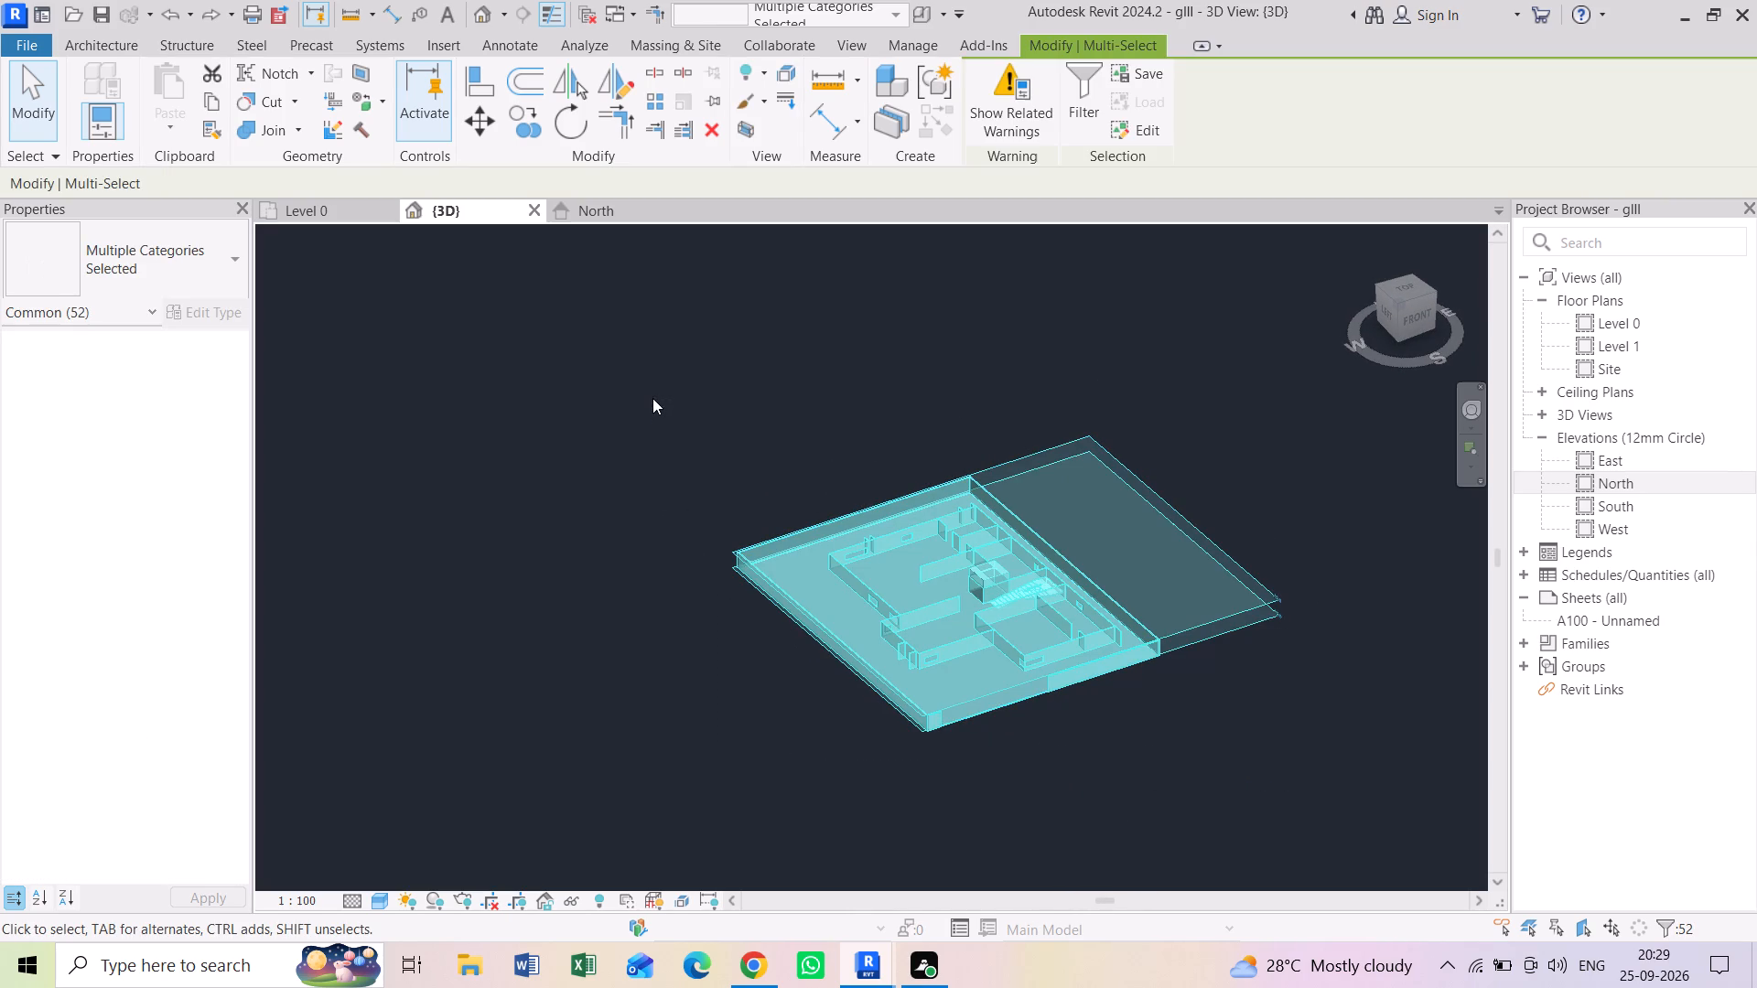
{"action": "key", "text": "Escape"}
{"action": "key", "text": "Escape"}
{"action": "key", "text": "Escape"}
{"action": "key", "text": "Escape"}
{"action": "key", "text": "Escape"}
{"action": "key", "text": "Escape"}
{"action": "key", "text": "Escape"}
{"action": "key", "text": "Escape"}
{"action": "key", "text": "Escape"}
{"action": "key", "text": "Escape"}
{"action": "key", "text": "Escape"}
{"action": "key", "text": "Escape"}
{"action": "key", "text": "Escape"}
{"action": "key", "text": "Escape"}
{"action": "key", "text": "Escape"}
{"action": "key", "text": "Escape"}
{"action": "key", "text": "Escape"}
{"action": "key", "text": "Escape"}
{"action": "key", "text": "Escape"}
{"action": "key", "text": "Escape"}
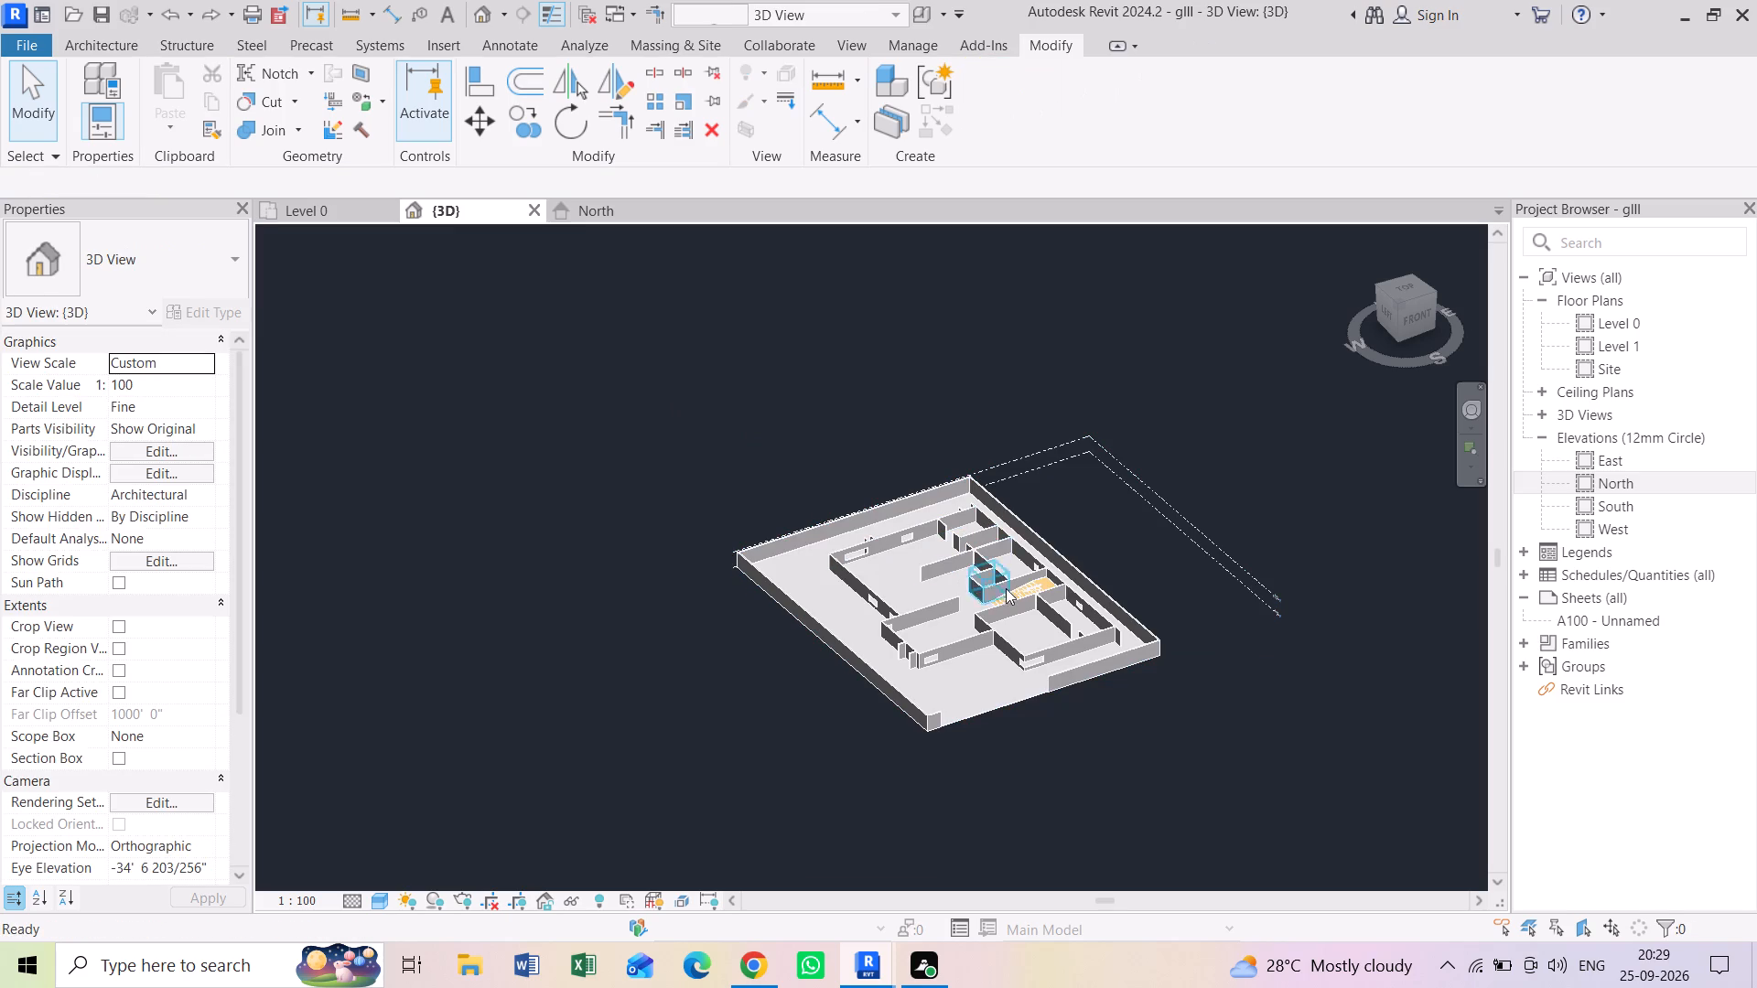
Inspect the 9" shaft enclosure wall beside the stair up close, clear its selection, and examine the shaft and stair from other angles.
{"action": "scroll", "coordinate": [1006, 589], "scroll_direction": "up", "scroll_amount": 7}
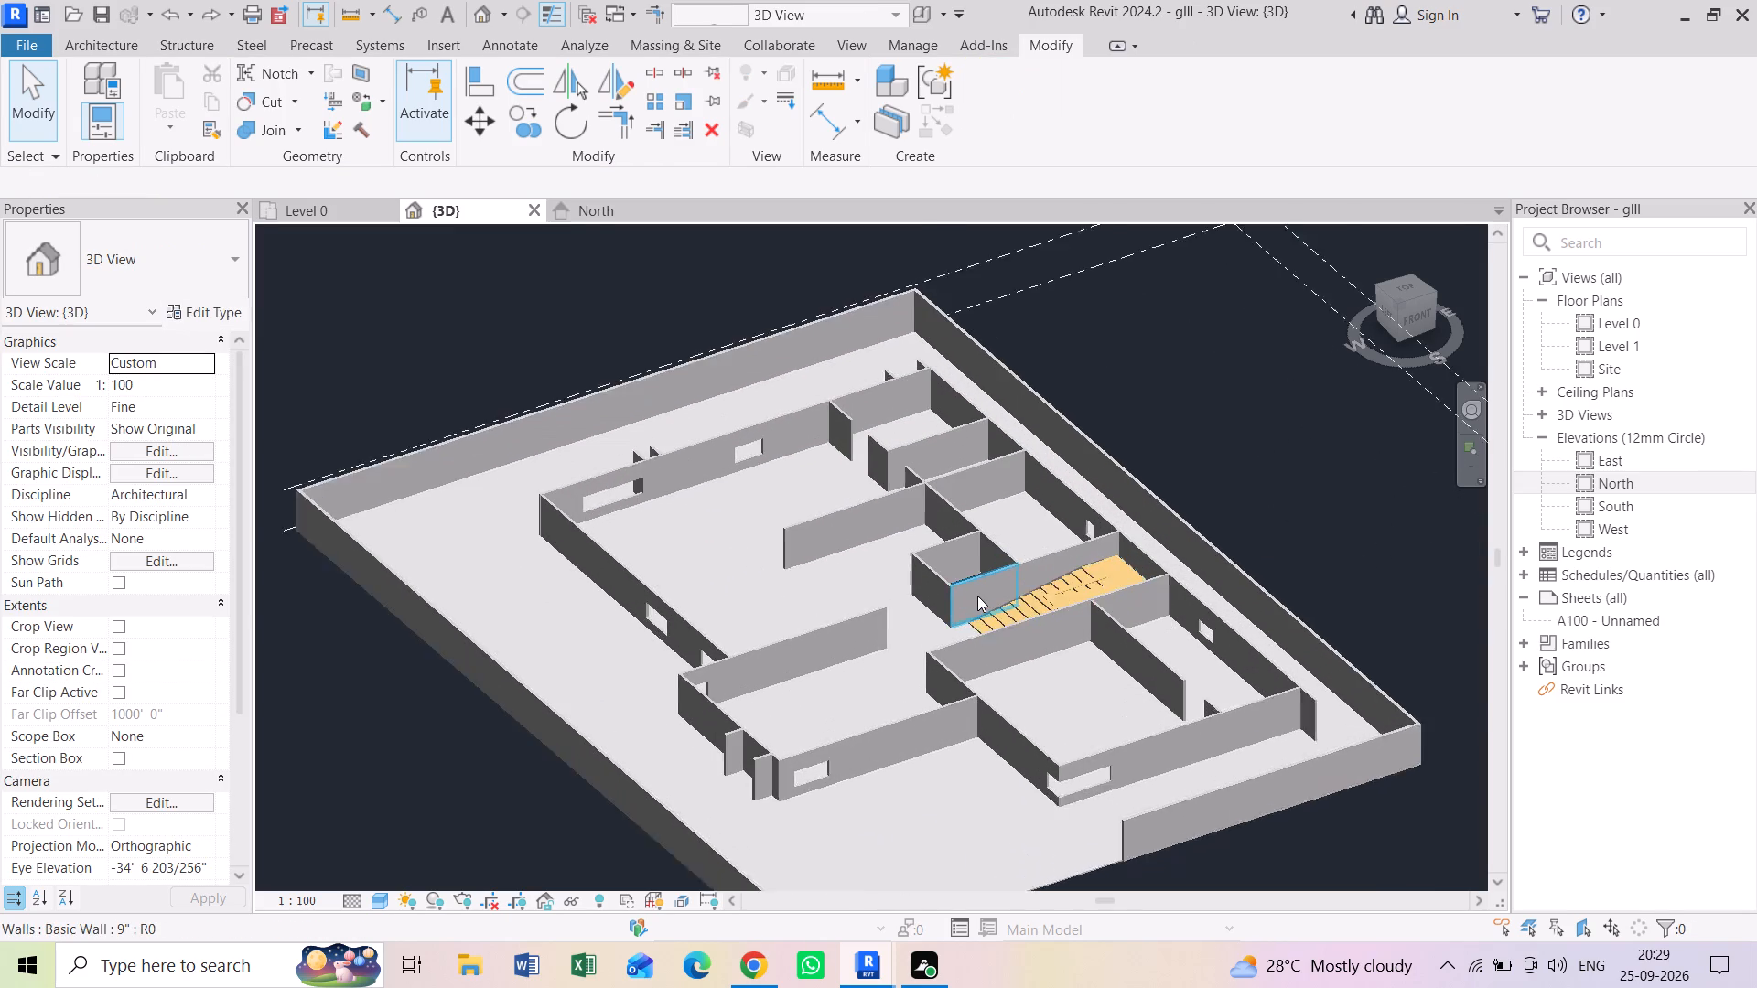
{"action": "scroll", "coordinate": [977, 596], "scroll_direction": "up", "scroll_amount": 2}
{"action": "left_click", "coordinate": [977, 596]}
{"action": "scroll", "coordinate": [977, 596], "scroll_direction": "up", "scroll_amount": 3}
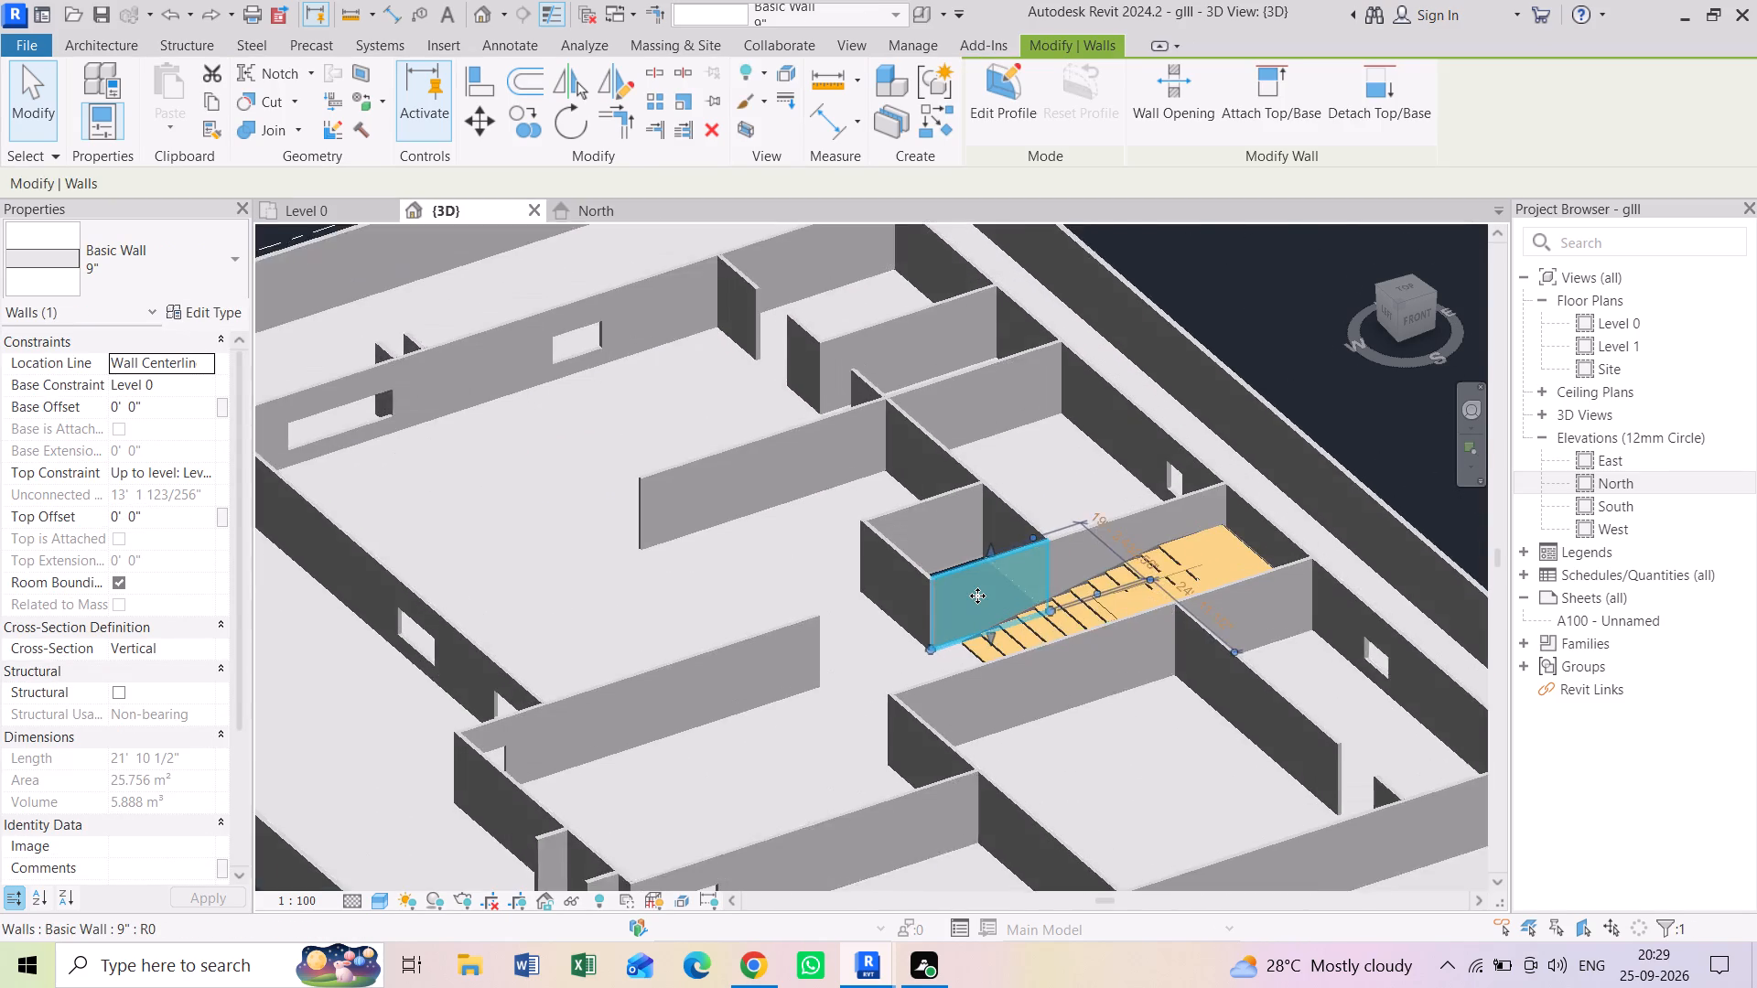
{"action": "scroll", "coordinate": [977, 596], "scroll_direction": "up", "scroll_amount": 3}
{"action": "key", "text": "Escape"}
{"action": "key", "text": "Escape"}
{"action": "key", "text": "Escape"}
{"action": "key", "text": "Escape"}
{"action": "key", "text": "Escape"}
{"action": "key", "text": "Escape"}
{"action": "key", "text": "Escape"}
{"action": "key", "text": "Escape"}
{"action": "key", "text": "Escape"}
{"action": "key", "text": "Escape"}
{"action": "key", "text": "Escape"}
{"action": "key", "text": "Escape"}
{"action": "key", "text": "Escape"}
{"action": "scroll", "coordinate": [976, 596], "scroll_direction": "down", "scroll_amount": 1}
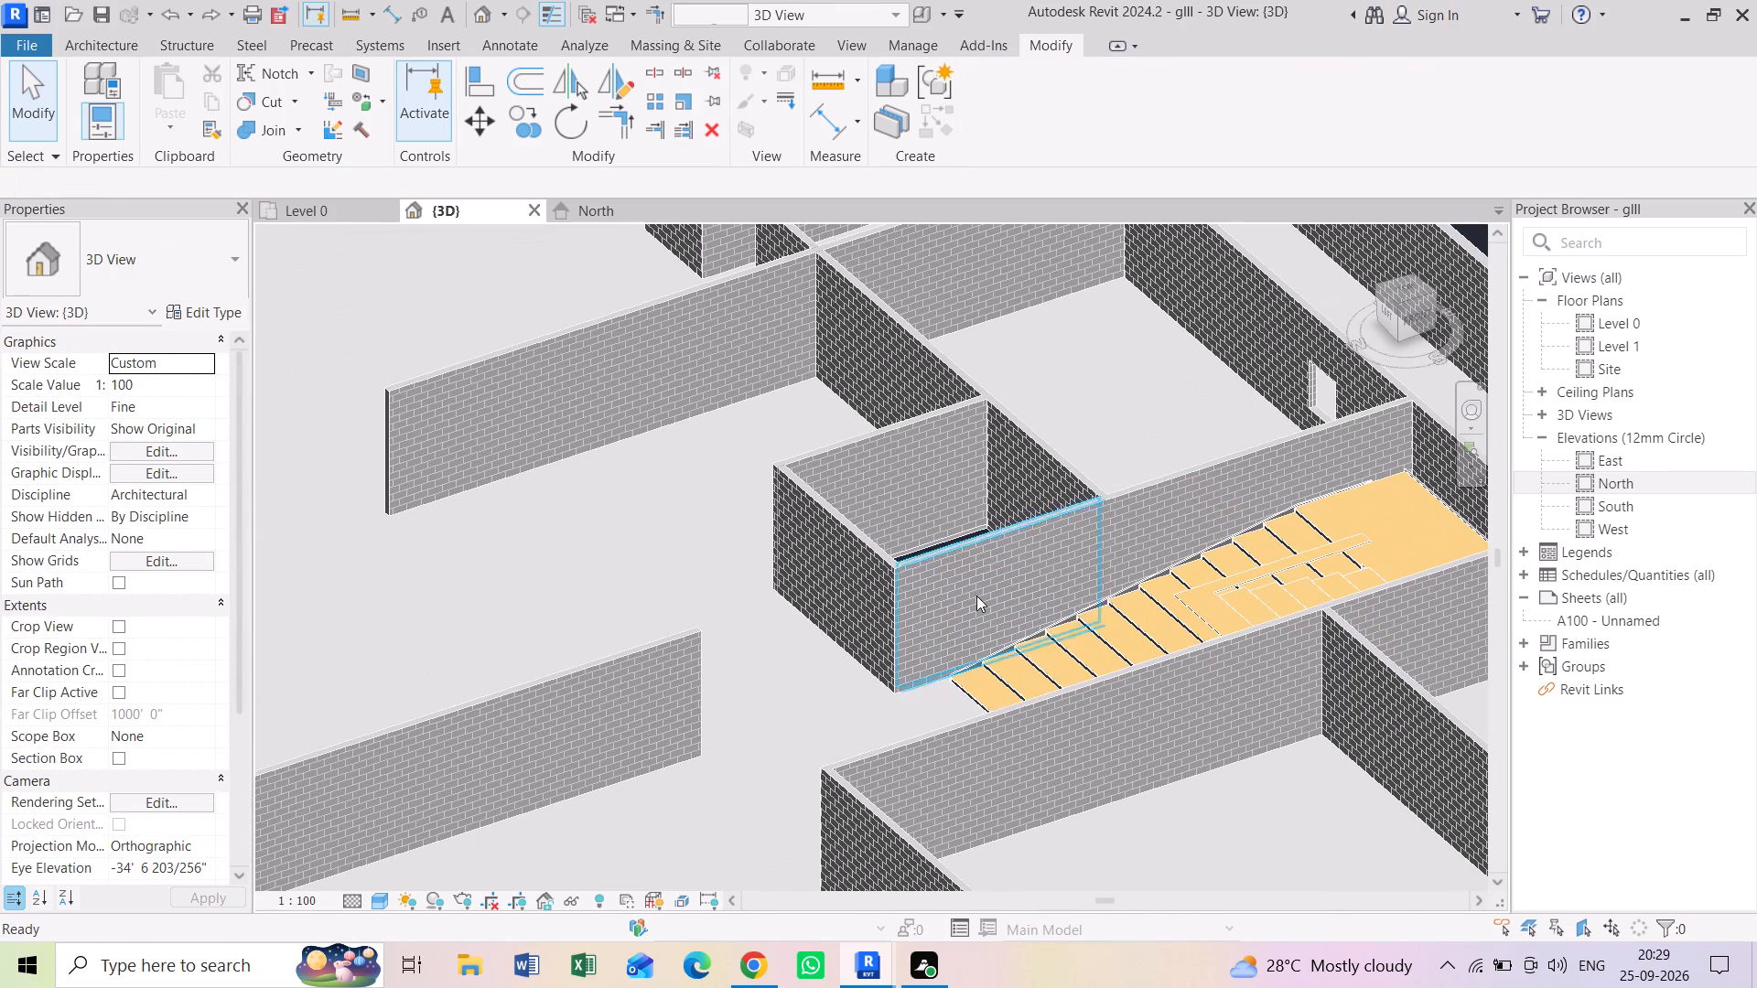
{"action": "middle_click_drag", "start_coordinate": [976, 596], "coordinate": [1062, 642], "text": "shift"}
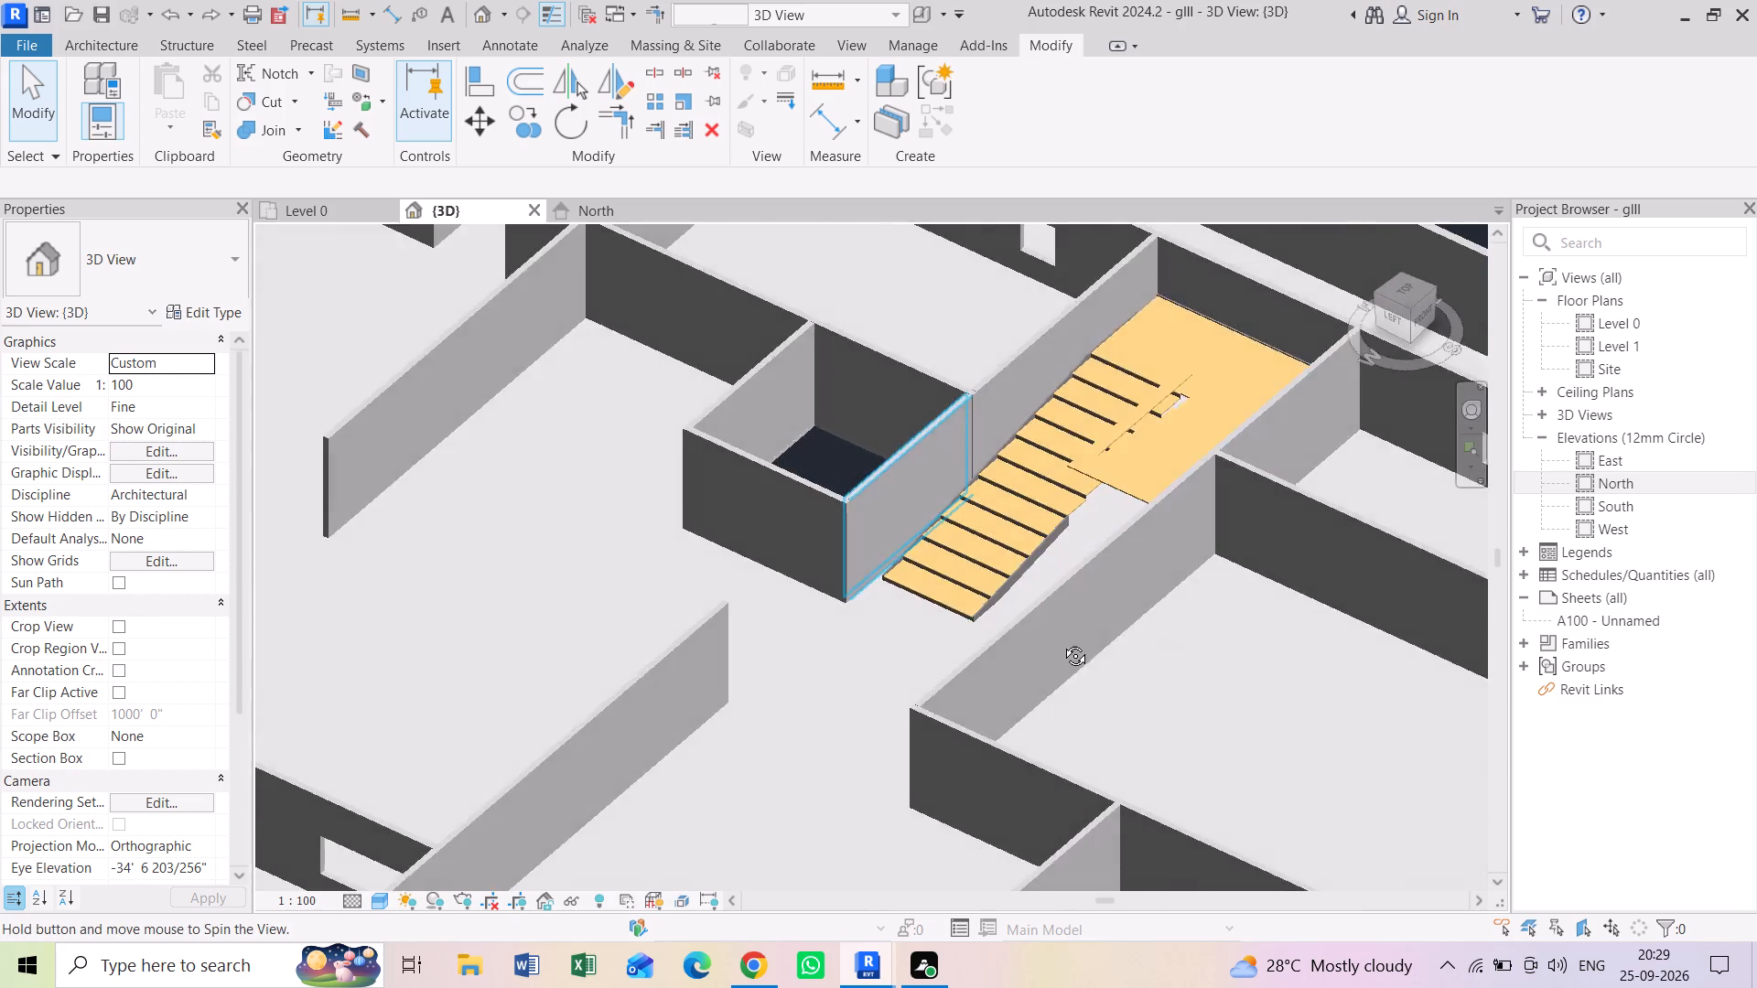
{"action": "middle_click_drag", "start_coordinate": [1062, 642], "coordinate": [1137, 424], "text": "shift"}
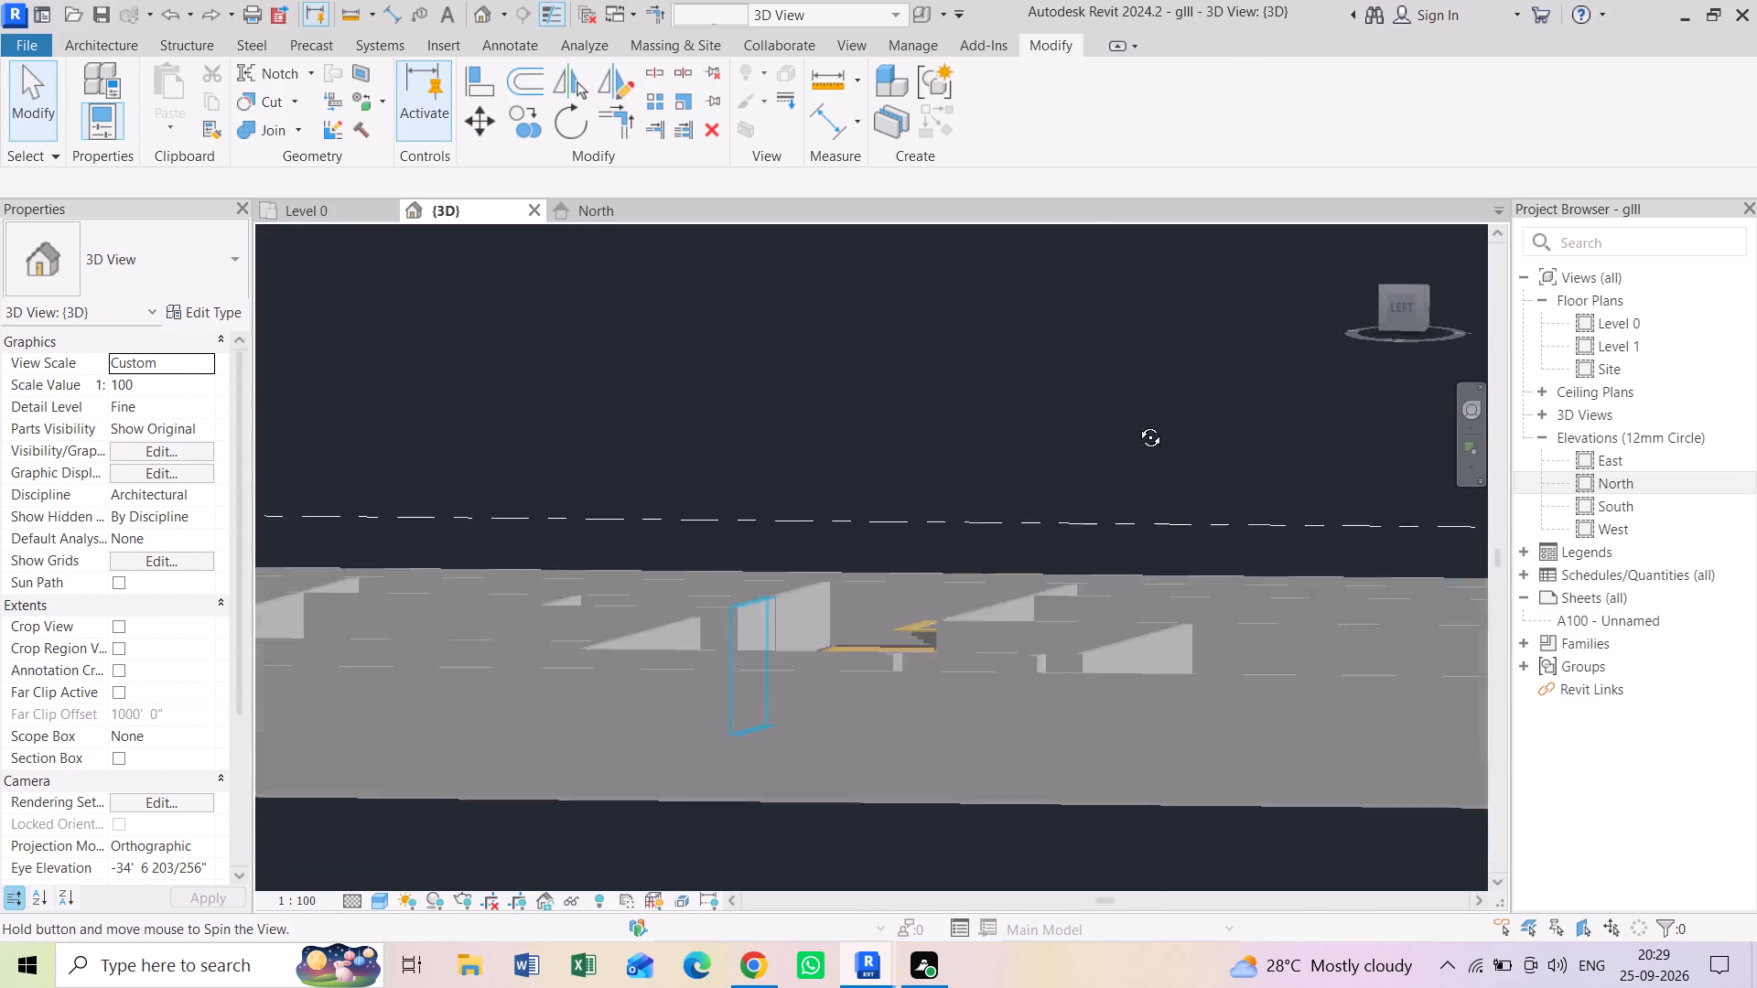
{"action": "middle_click_drag", "start_coordinate": [1137, 424], "coordinate": [966, 542], "text": "shift"}
Examine the whole model from above and below, checking the walls, openings and floor.
{"action": "scroll", "coordinate": [962, 545], "scroll_direction": "down", "scroll_amount": 3}
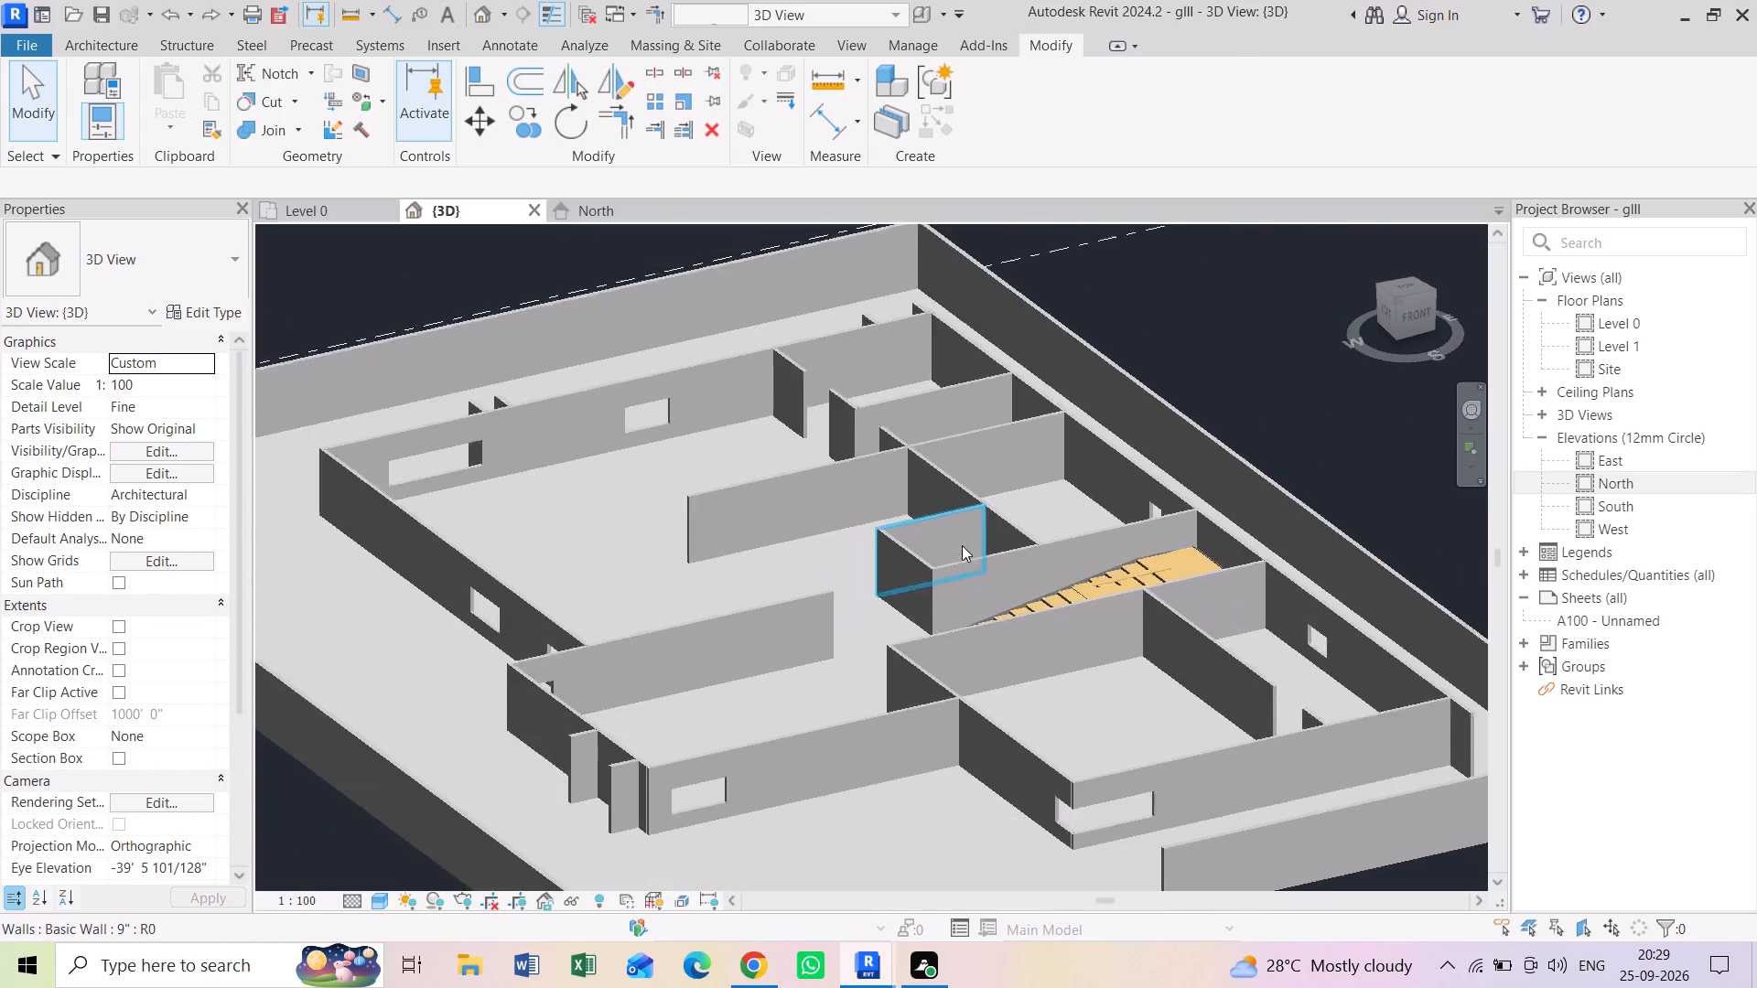
{"action": "scroll", "coordinate": [962, 545], "scroll_direction": "down", "scroll_amount": 4}
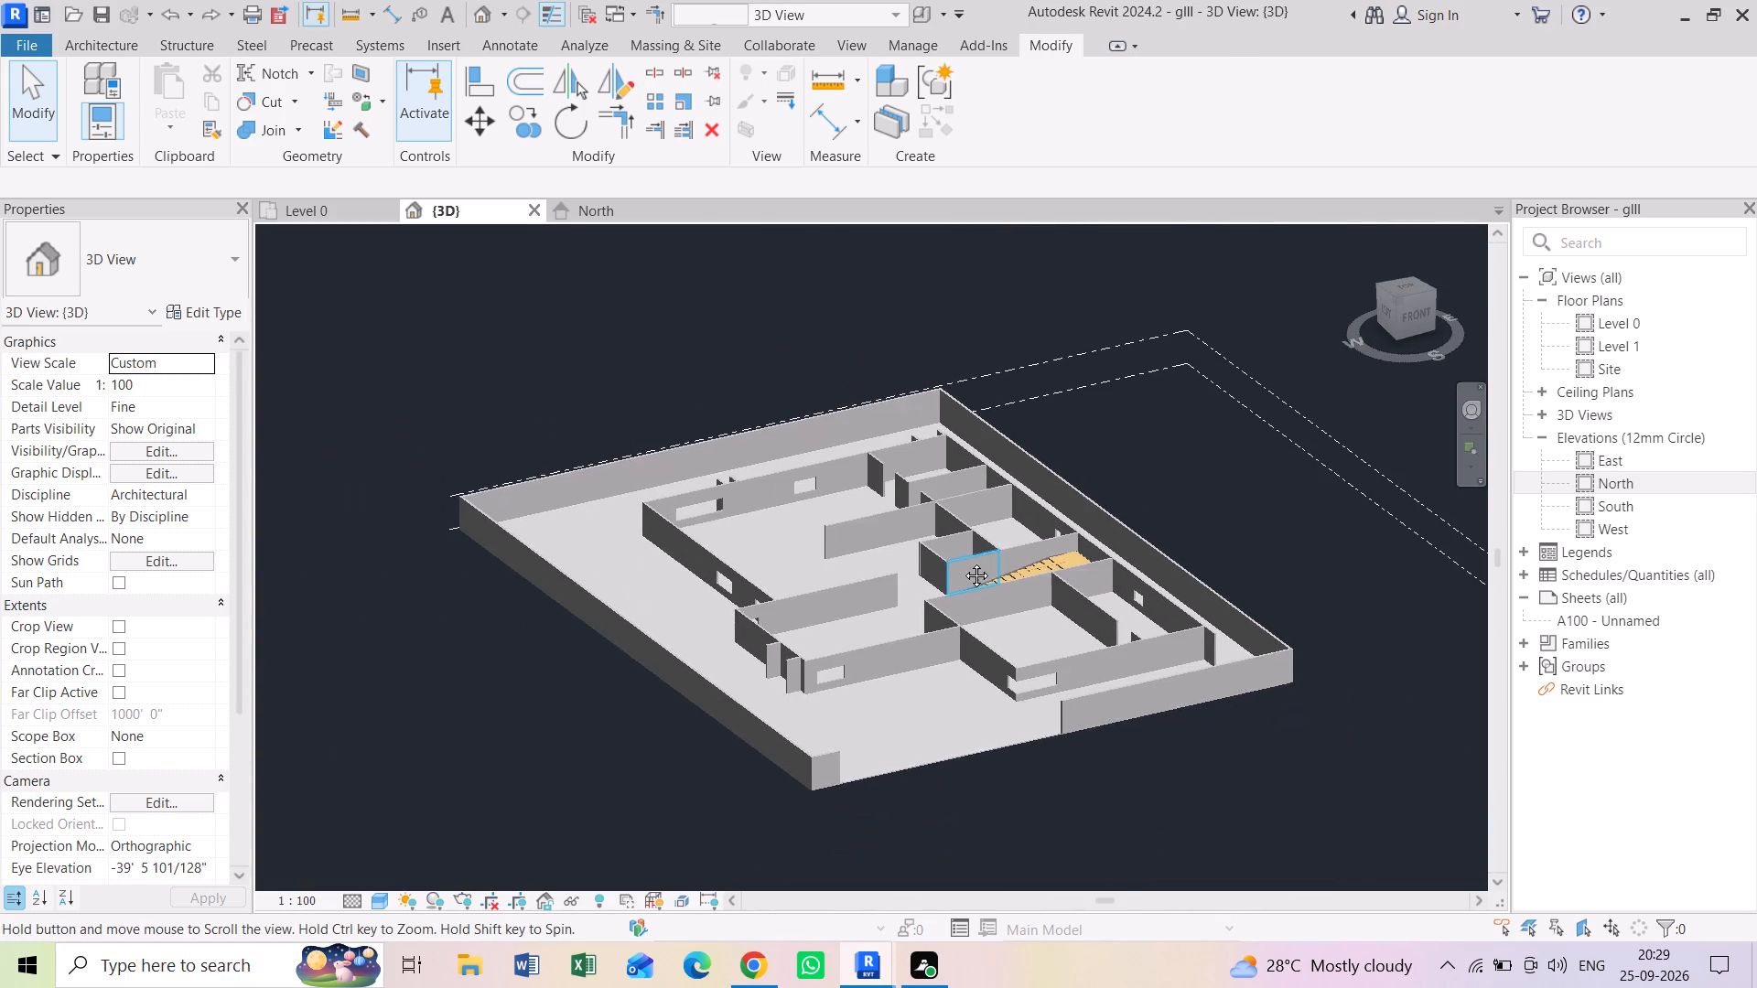
{"action": "middle_click", "coordinate": [965, 569], "text": "shift"}
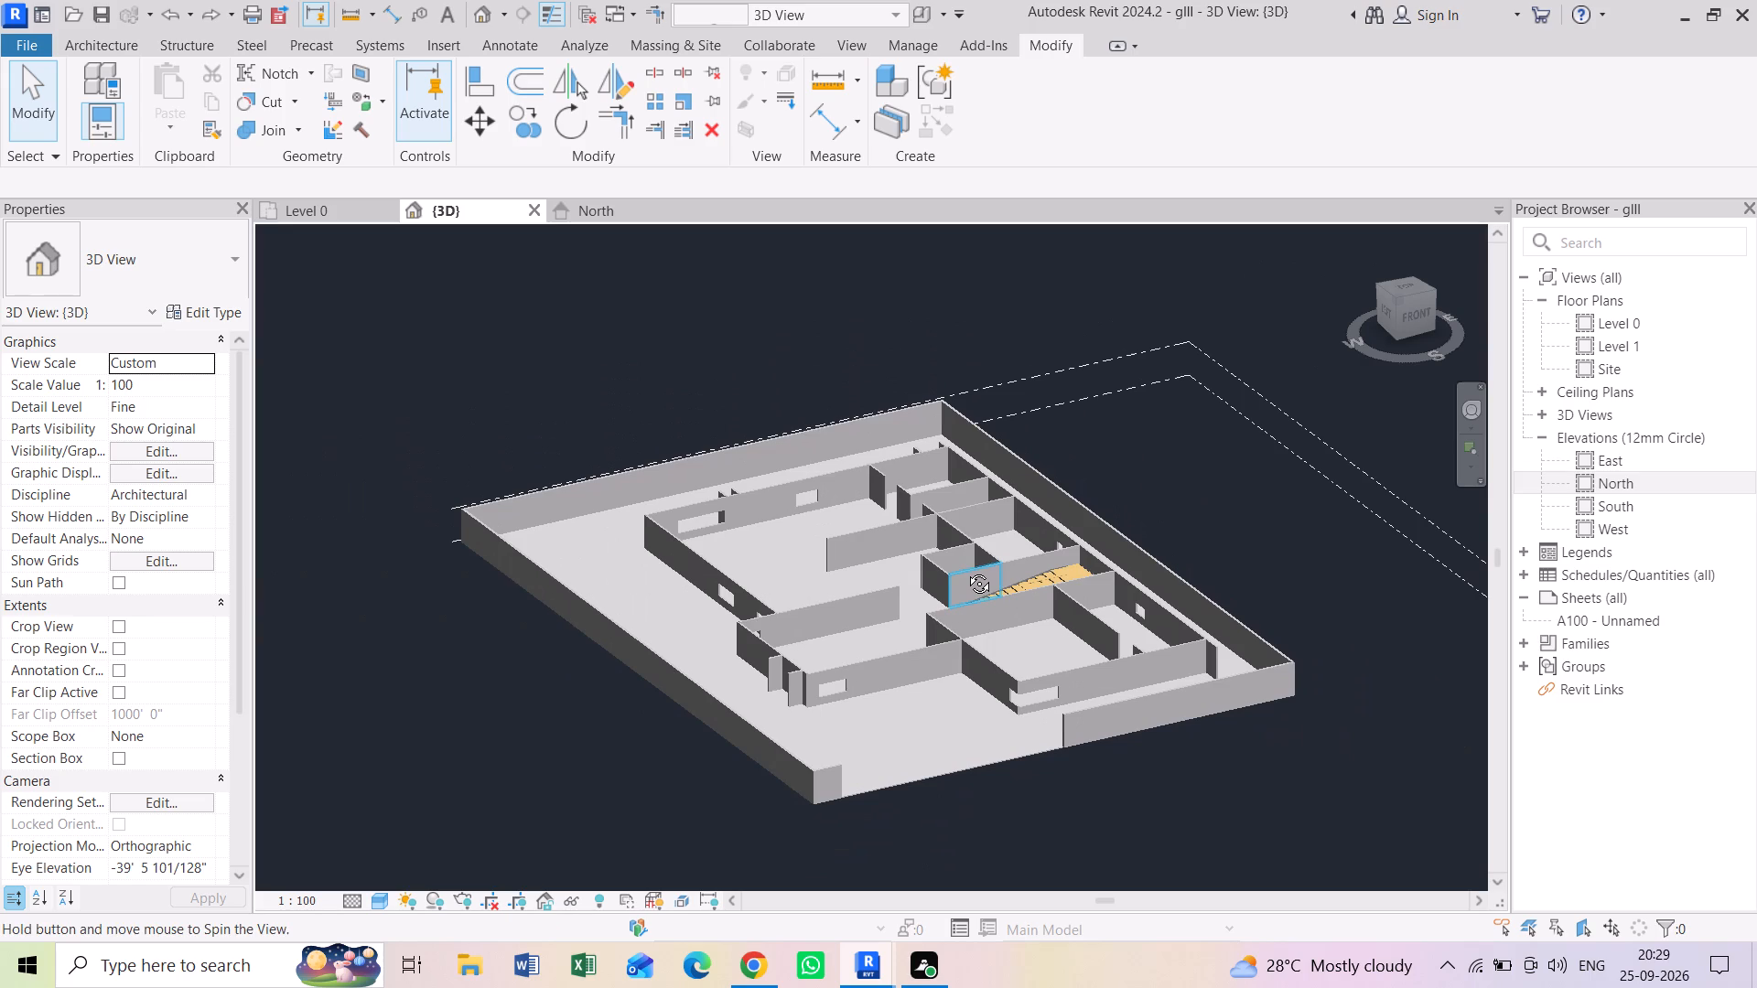
{"action": "middle_click_drag", "start_coordinate": [1058, 548], "coordinate": [1060, 558], "text": "shift"}
{"action": "middle_click_drag", "start_coordinate": [1075, 633], "coordinate": [1051, 397], "text": "shift"}
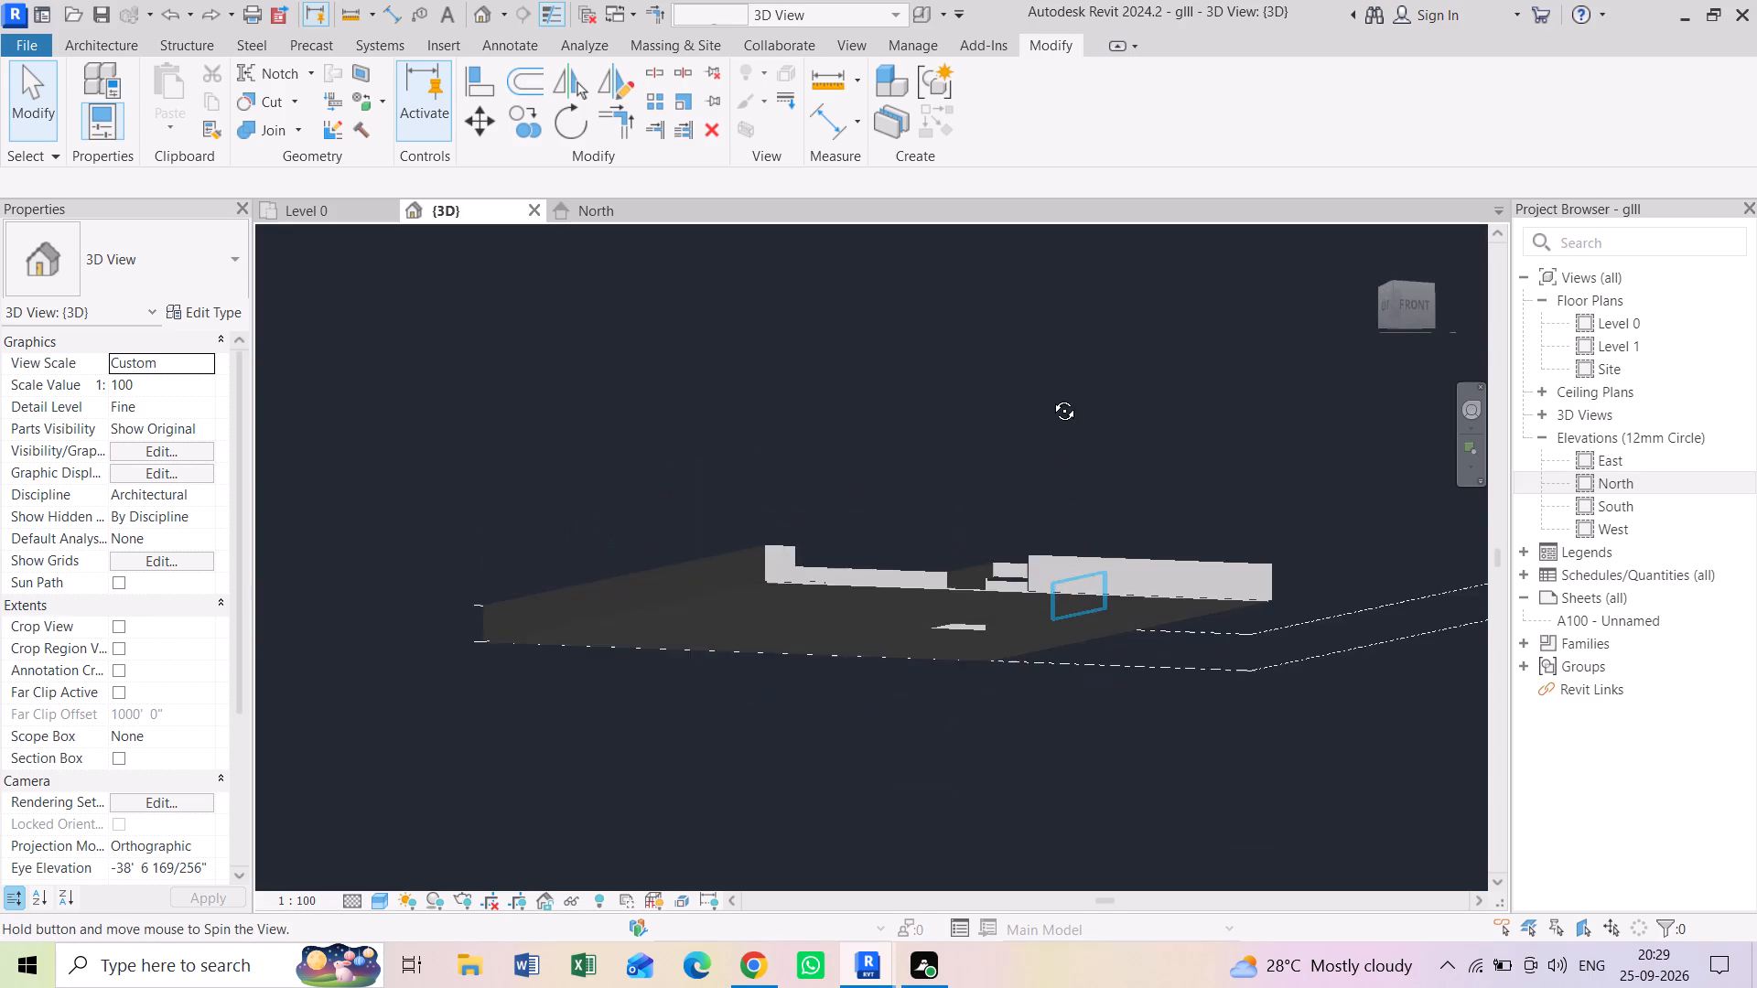
{"action": "middle_click_drag", "start_coordinate": [1051, 397], "coordinate": [1057, 355], "text": "shift"}
{"action": "middle_click_drag", "start_coordinate": [1057, 417], "coordinate": [1082, 611], "text": "shift"}
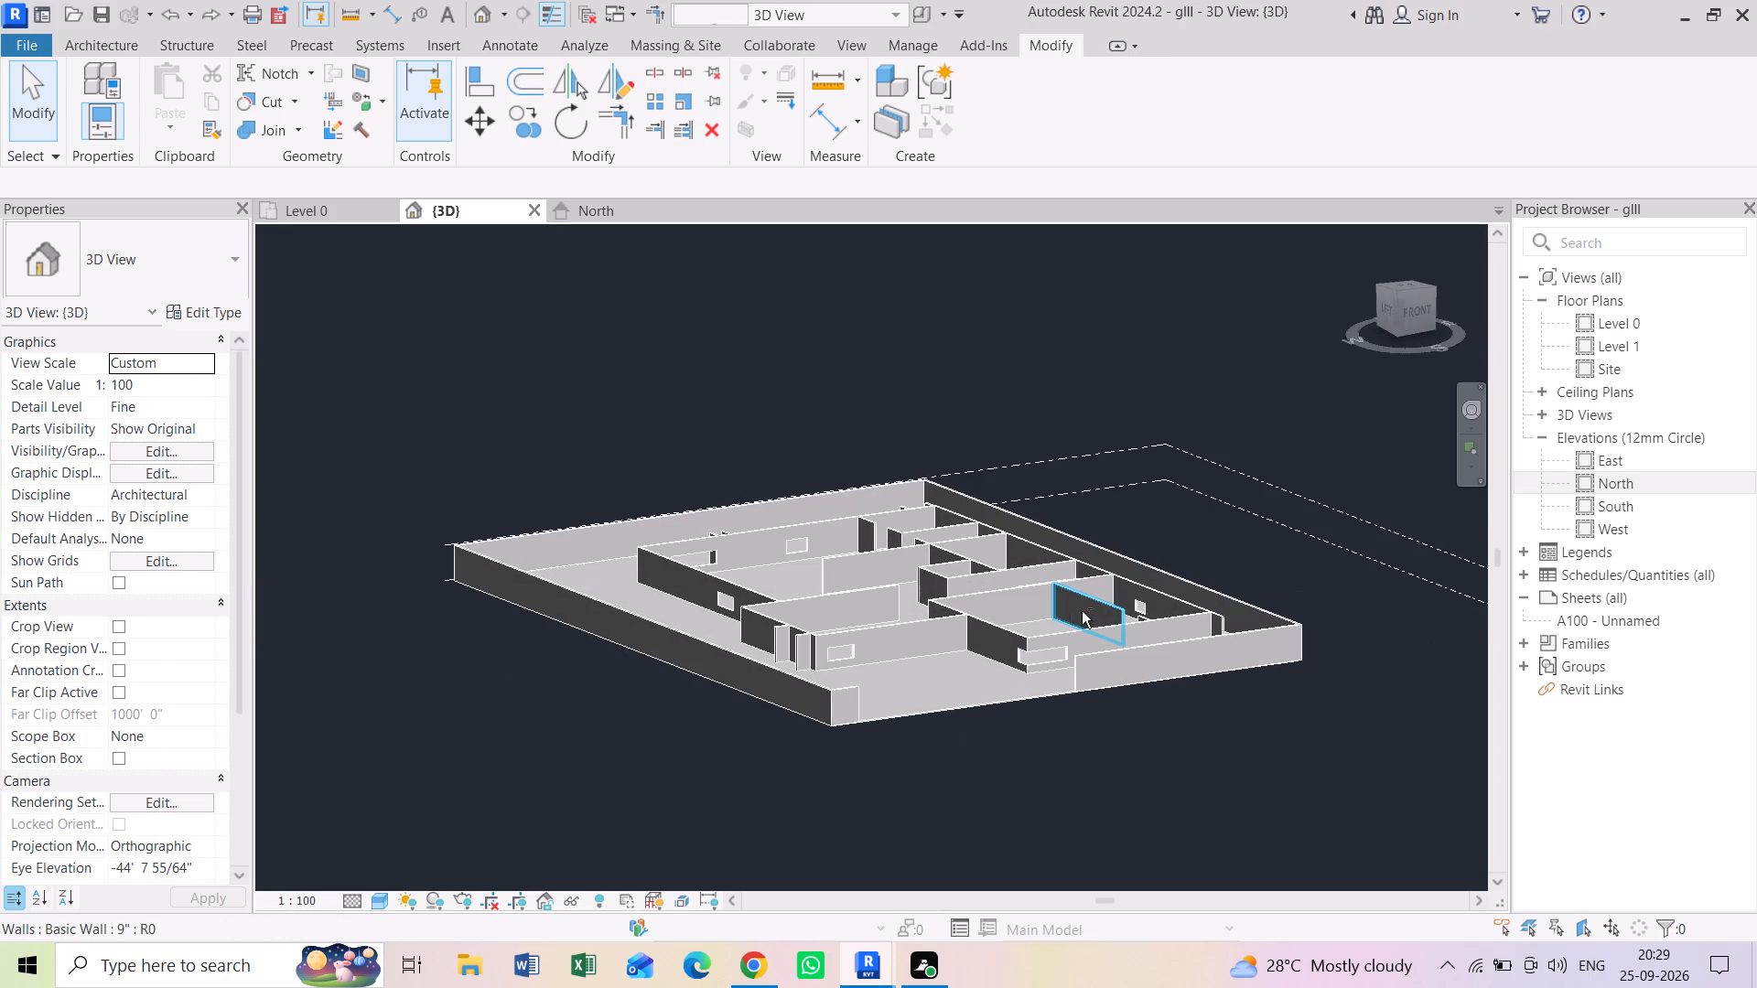
{"action": "scroll", "coordinate": [1082, 611], "scroll_direction": "down", "scroll_amount": 1, "text": "shift"}
{"action": "middle_click_drag", "start_coordinate": [1082, 611], "coordinate": [1089, 648], "text": "shift"}
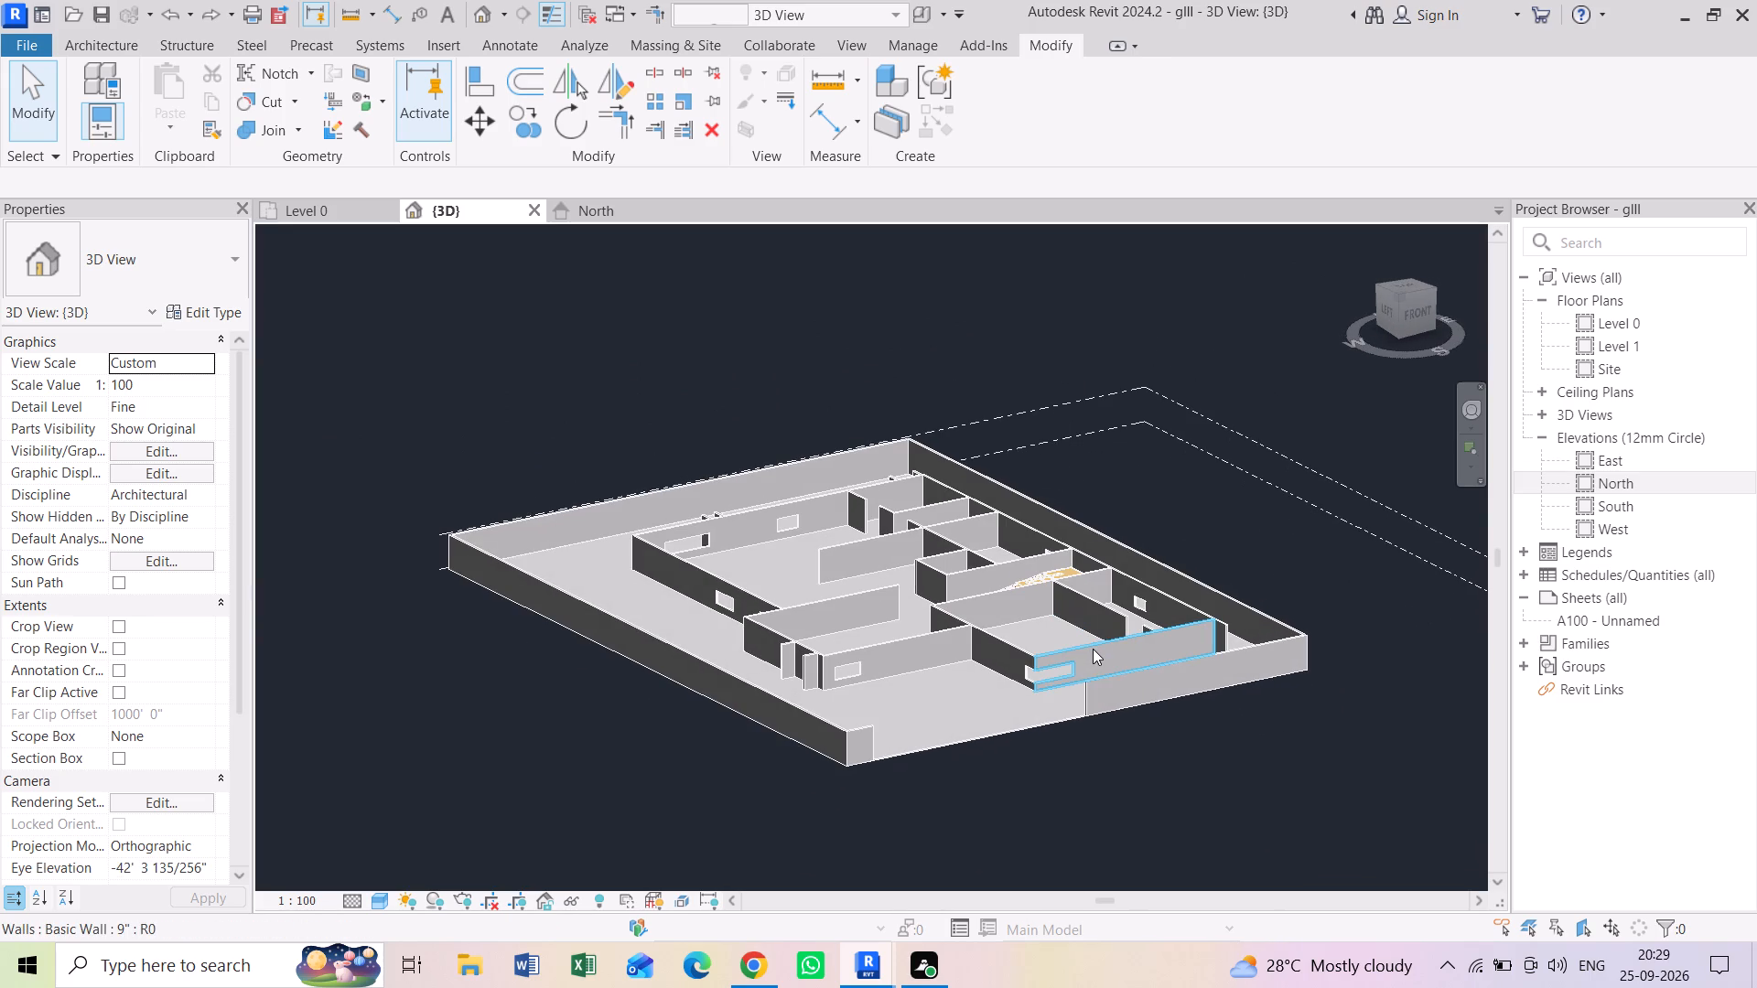
{"action": "middle_click_drag", "start_coordinate": [1024, 716], "coordinate": [1019, 626]}
{"action": "scroll", "coordinate": [1019, 617], "scroll_direction": "up", "scroll_amount": 3}
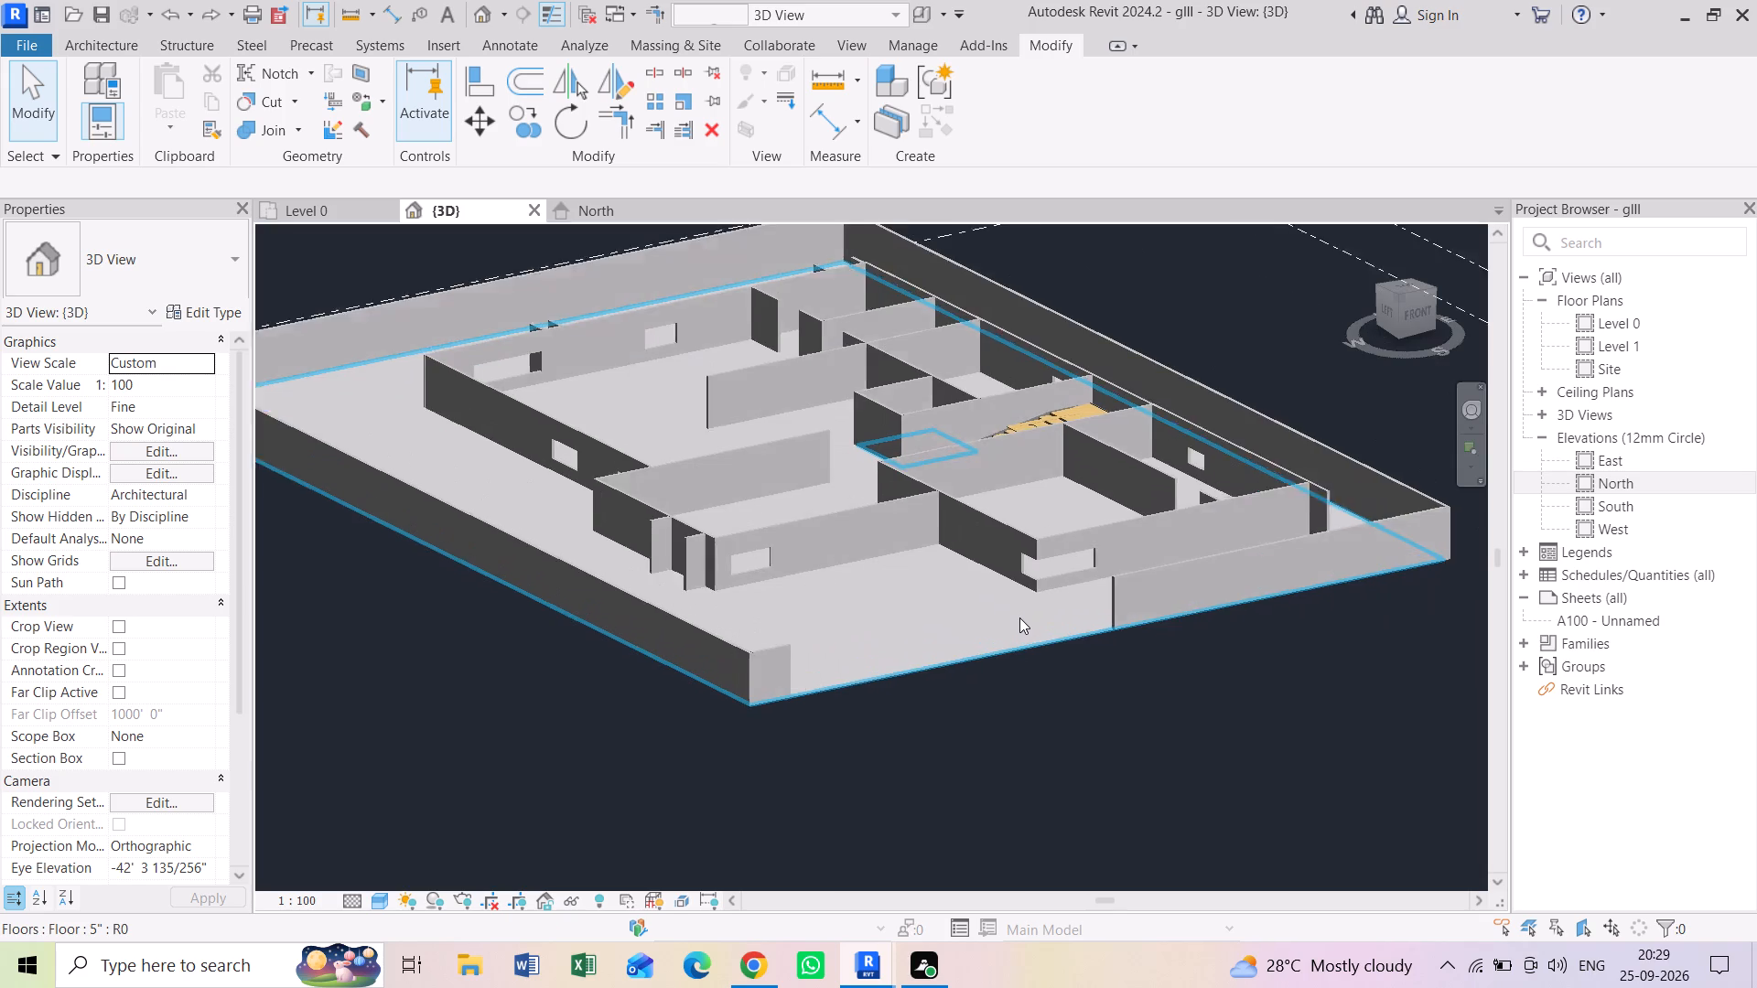
{"action": "scroll", "coordinate": [1019, 617], "scroll_direction": "up", "scroll_amount": 3}
{"action": "scroll", "coordinate": [1019, 617], "scroll_direction": "down", "scroll_amount": 4}
{"action": "scroll", "coordinate": [1019, 617], "scroll_direction": "up", "scroll_amount": 2}
{"action": "scroll", "coordinate": [1019, 617], "scroll_direction": "down", "scroll_amount": 3}
{"action": "scroll", "coordinate": [1019, 617], "scroll_direction": "up", "scroll_amount": 2}
{"action": "scroll", "coordinate": [1019, 617], "scroll_direction": "down", "scroll_amount": 2}
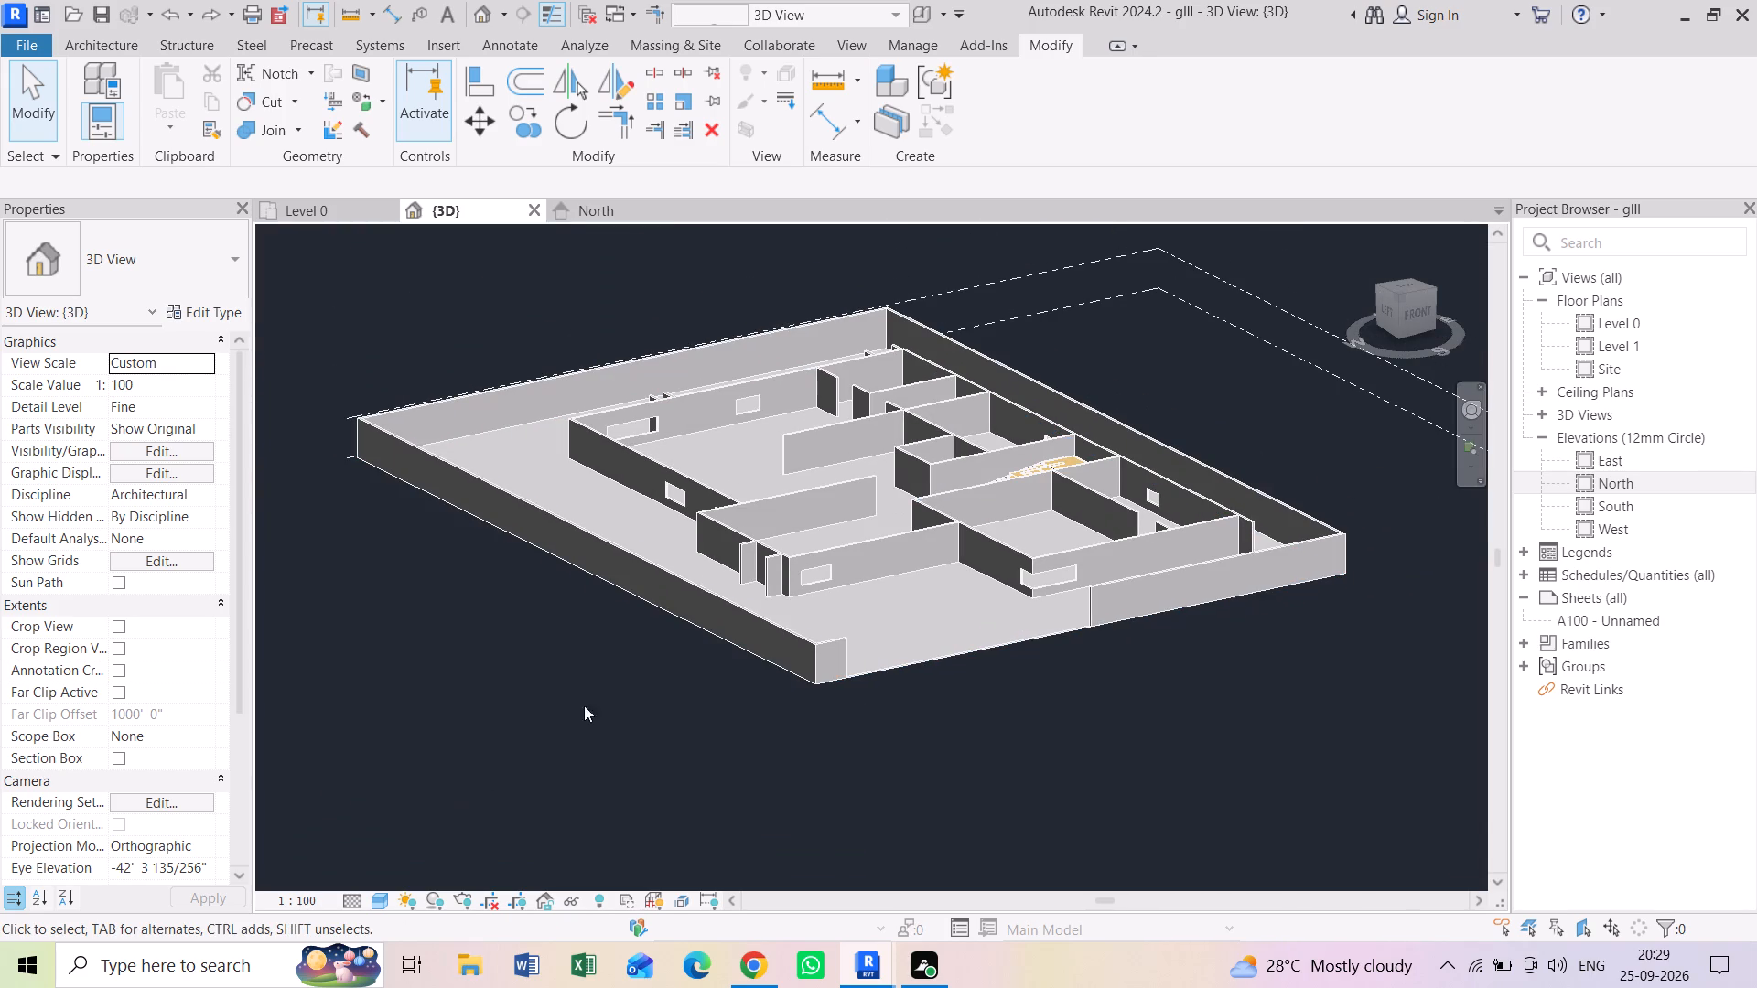
Create a new sheet with the Title_Blocks_A1_Metric : Standard title block.
{"action": "right_click", "coordinate": [1551, 600]}
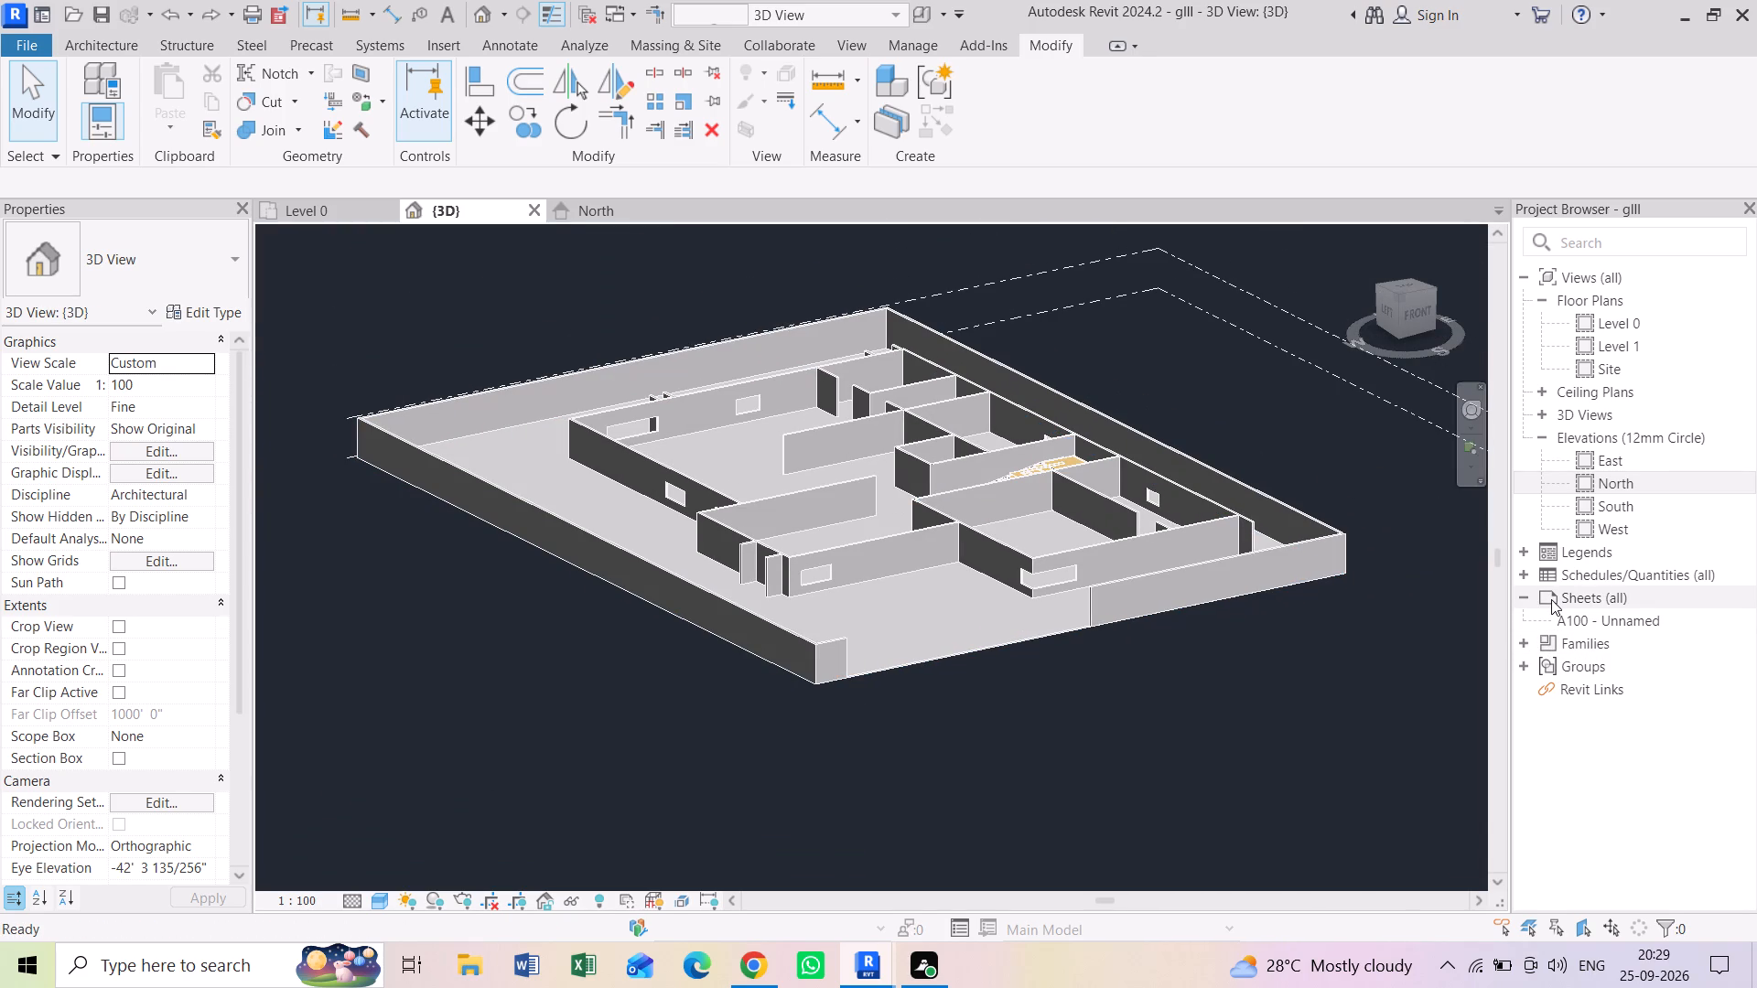
{"action": "left_click", "coordinate": [1546, 606]}
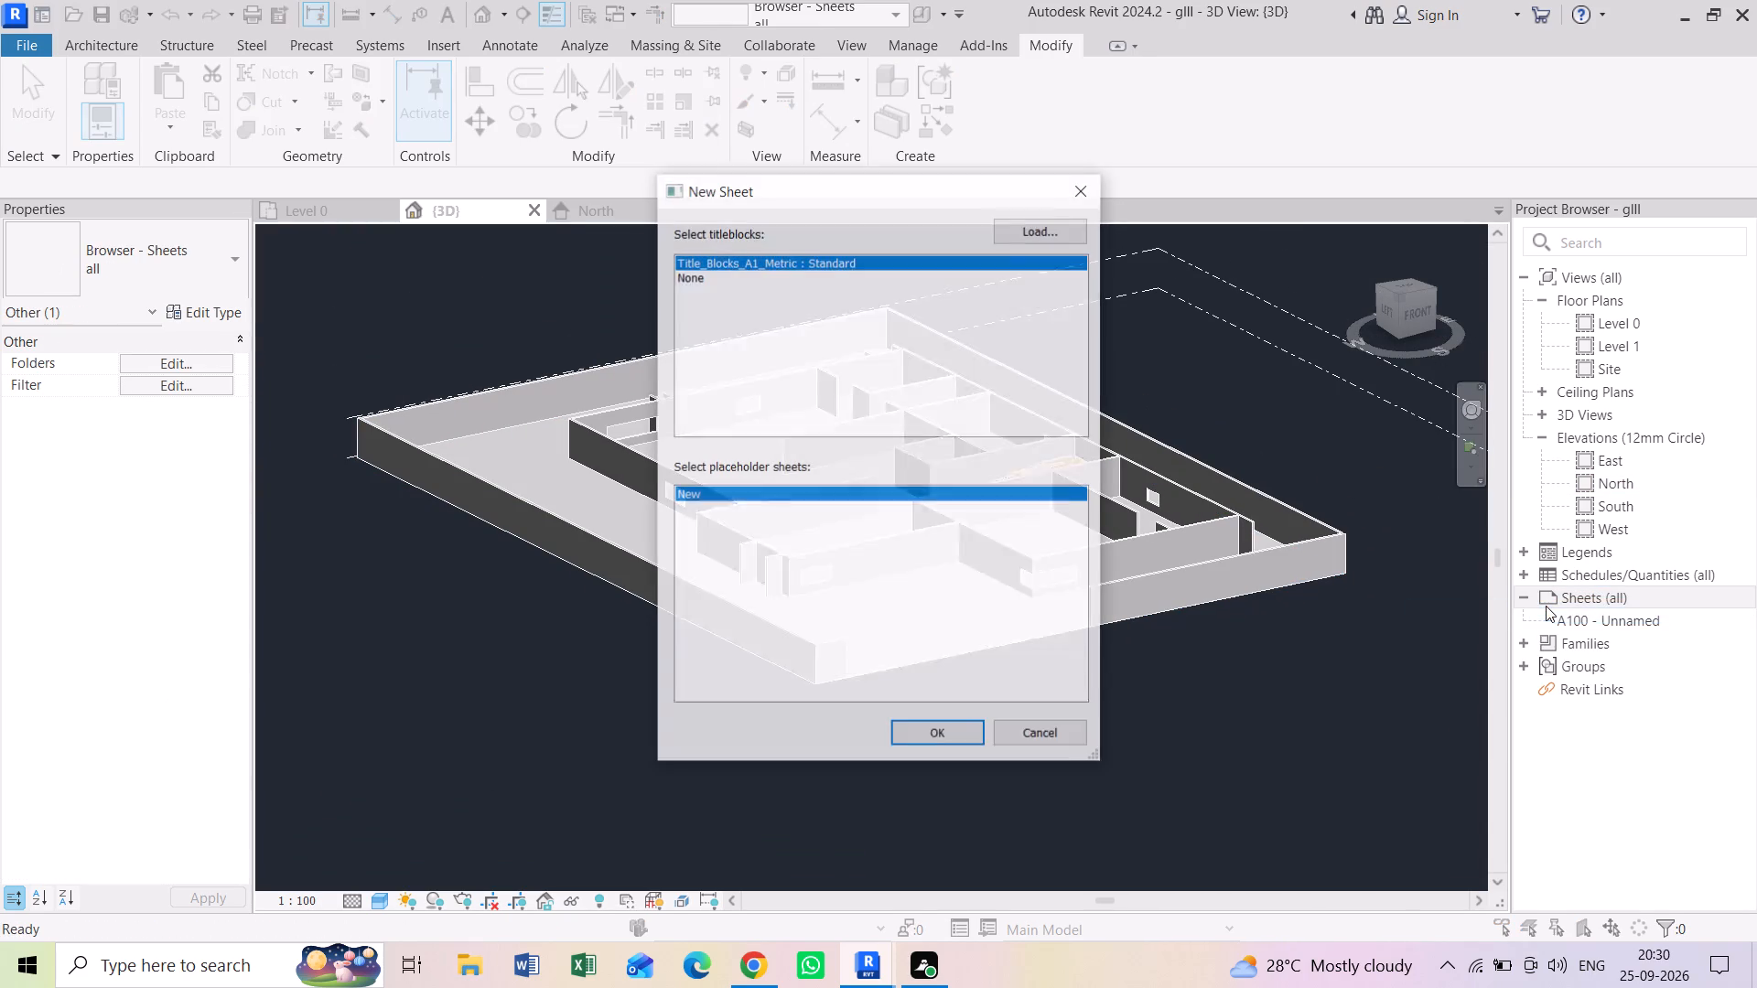
{"action": "left_click", "coordinate": [902, 731]}
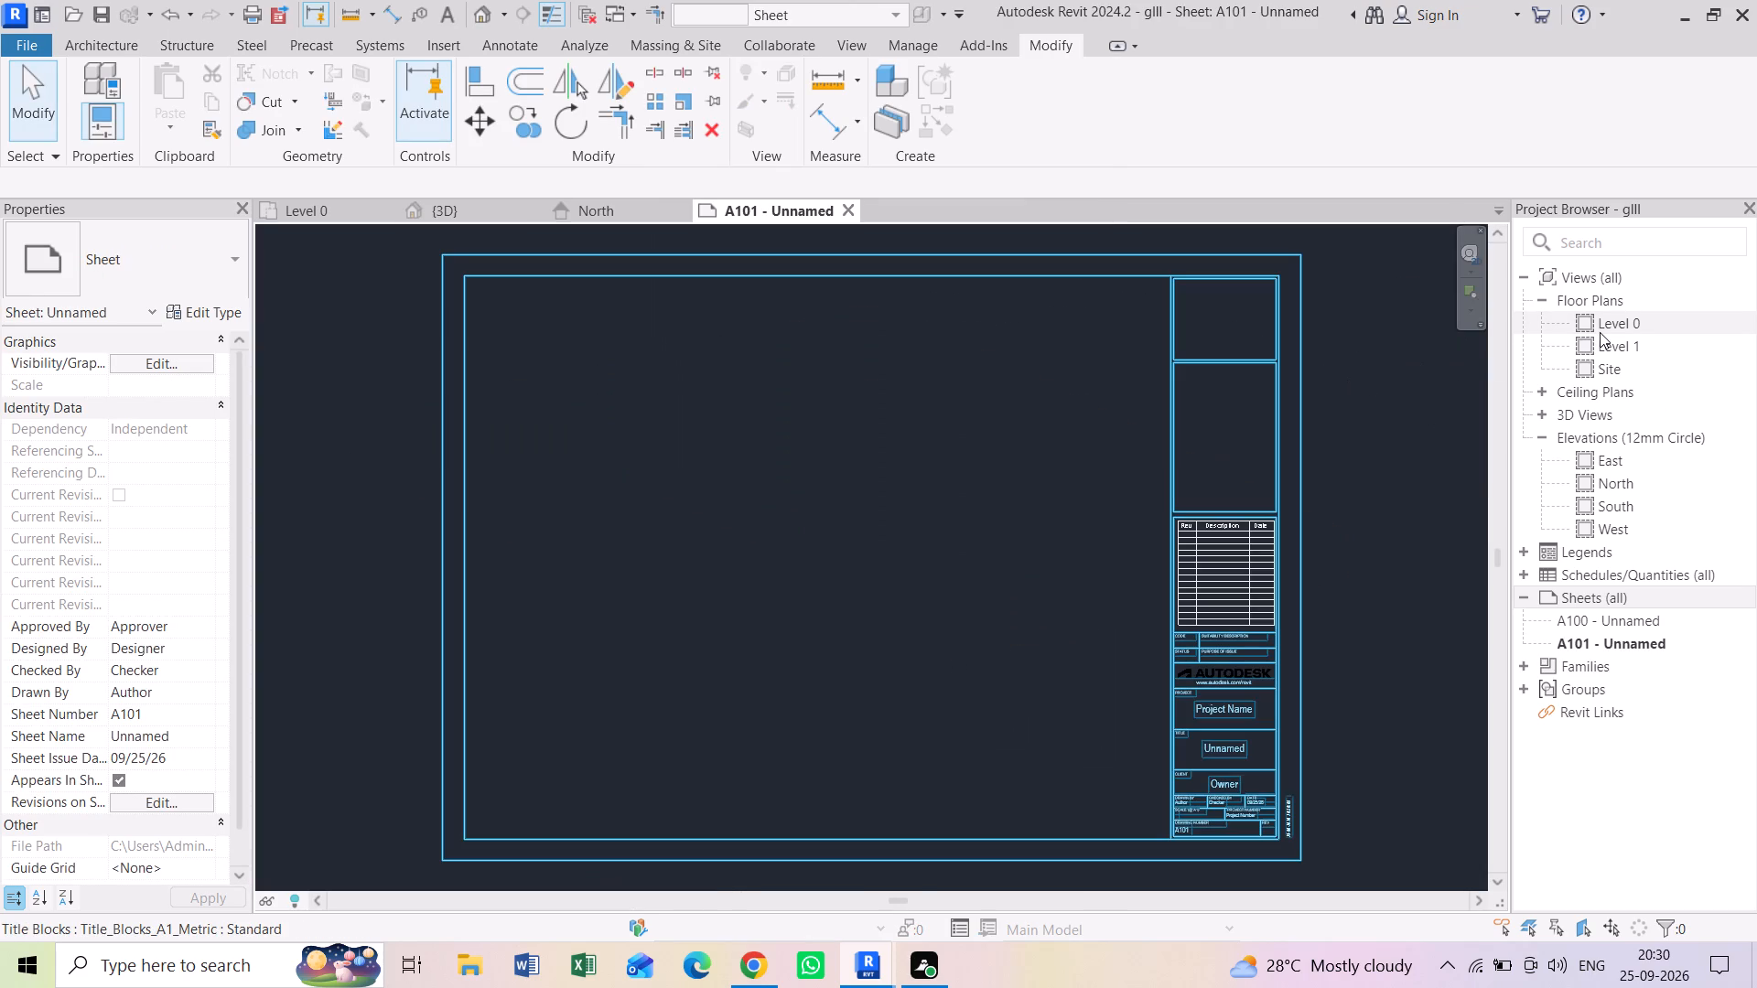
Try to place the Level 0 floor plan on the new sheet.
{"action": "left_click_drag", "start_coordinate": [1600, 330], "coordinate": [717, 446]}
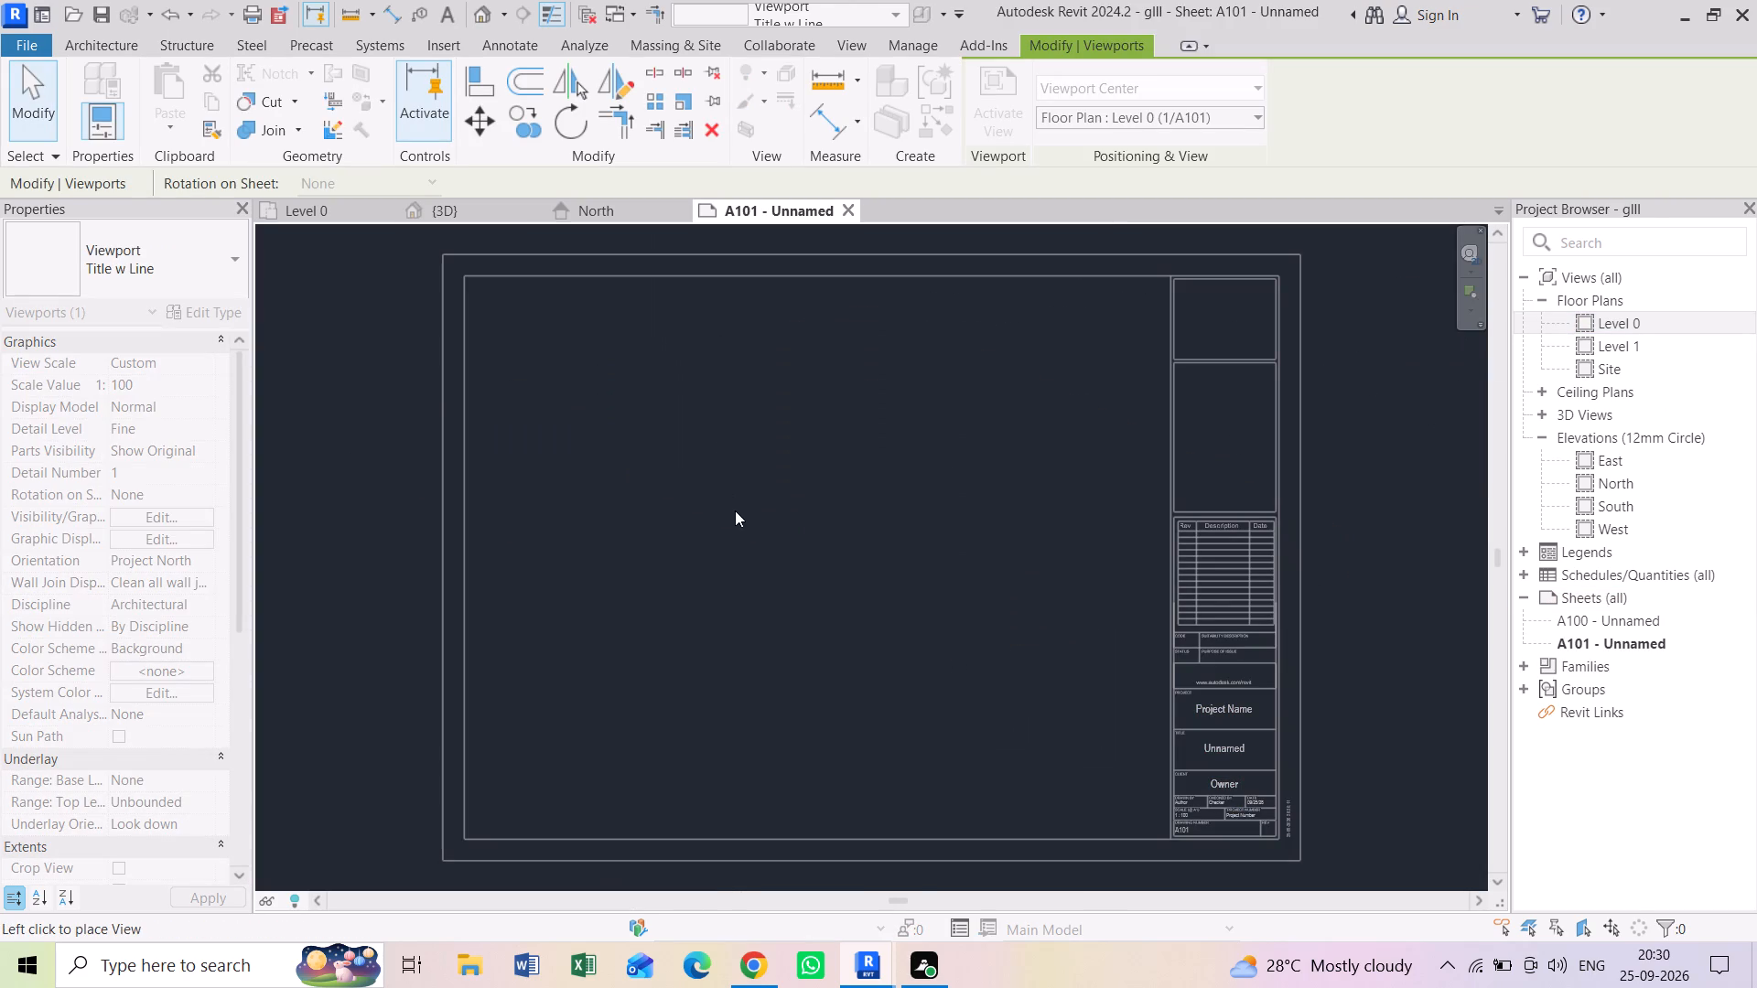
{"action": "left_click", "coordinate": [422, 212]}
Switch to the Level 0 floor plan and unpin the 123.pdf image.
{"action": "left_click", "coordinate": [340, 212]}
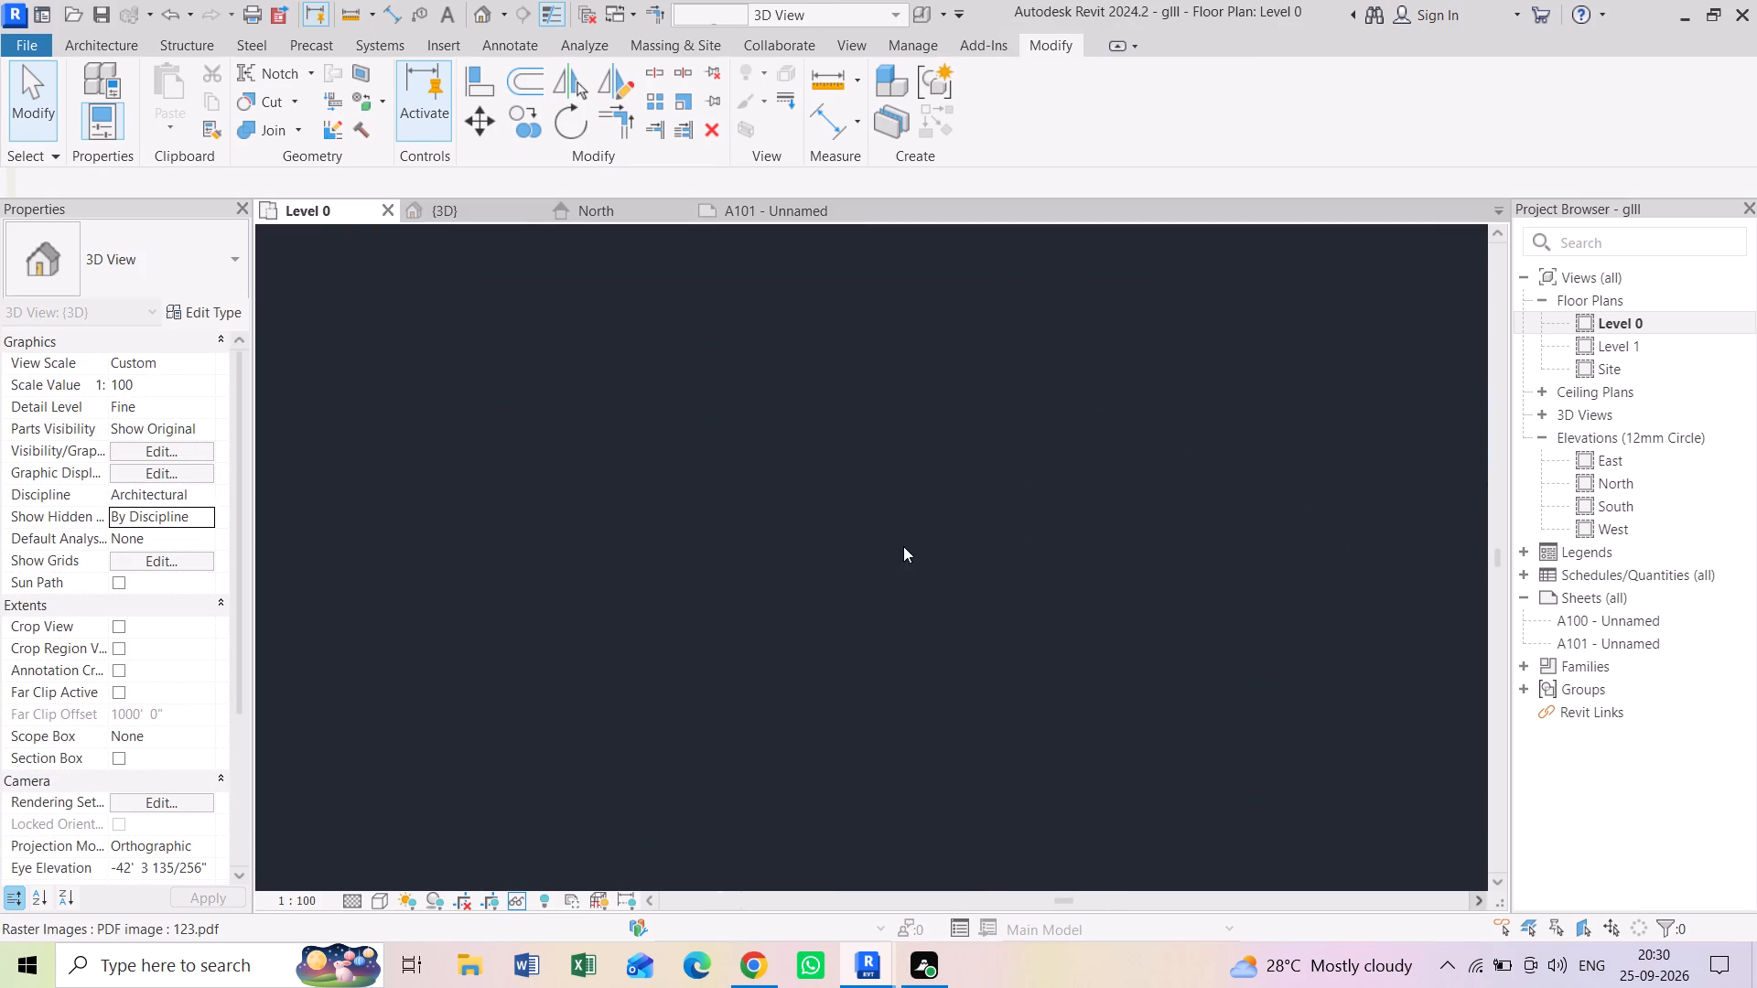
{"action": "scroll", "coordinate": [902, 543], "scroll_direction": "down", "scroll_amount": 3}
{"action": "scroll", "coordinate": [696, 413], "scroll_direction": "down", "scroll_amount": 6}
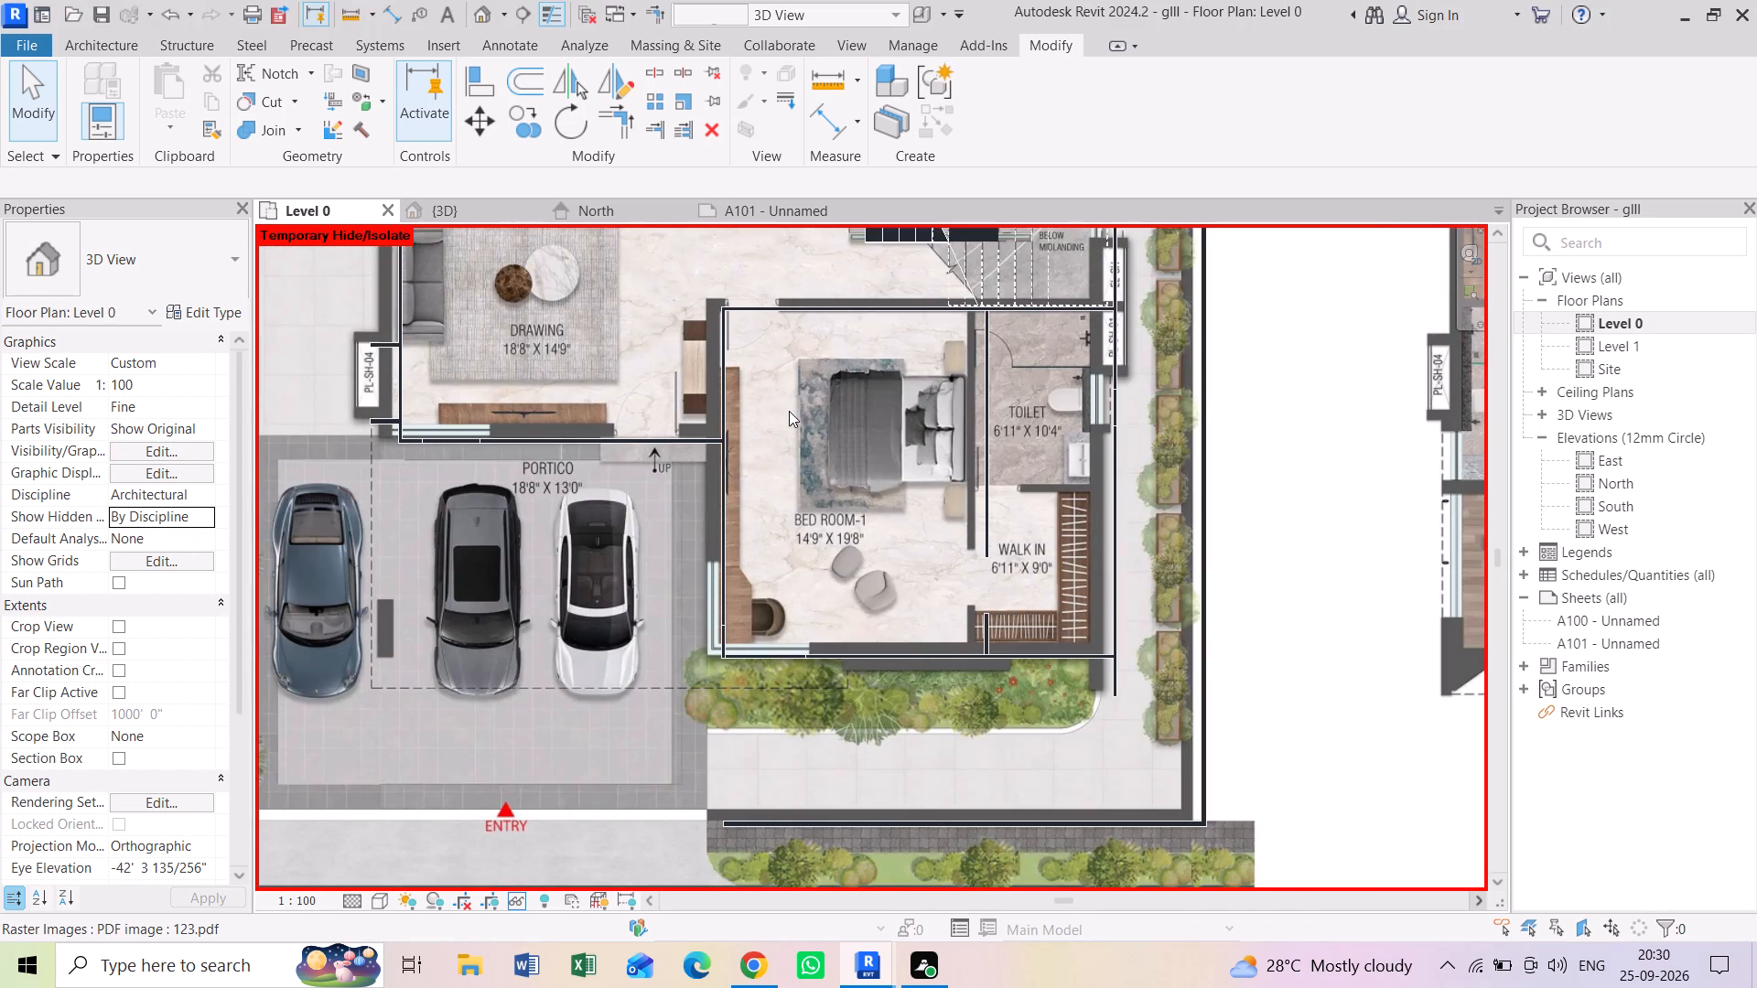
{"action": "left_click", "coordinate": [764, 385]}
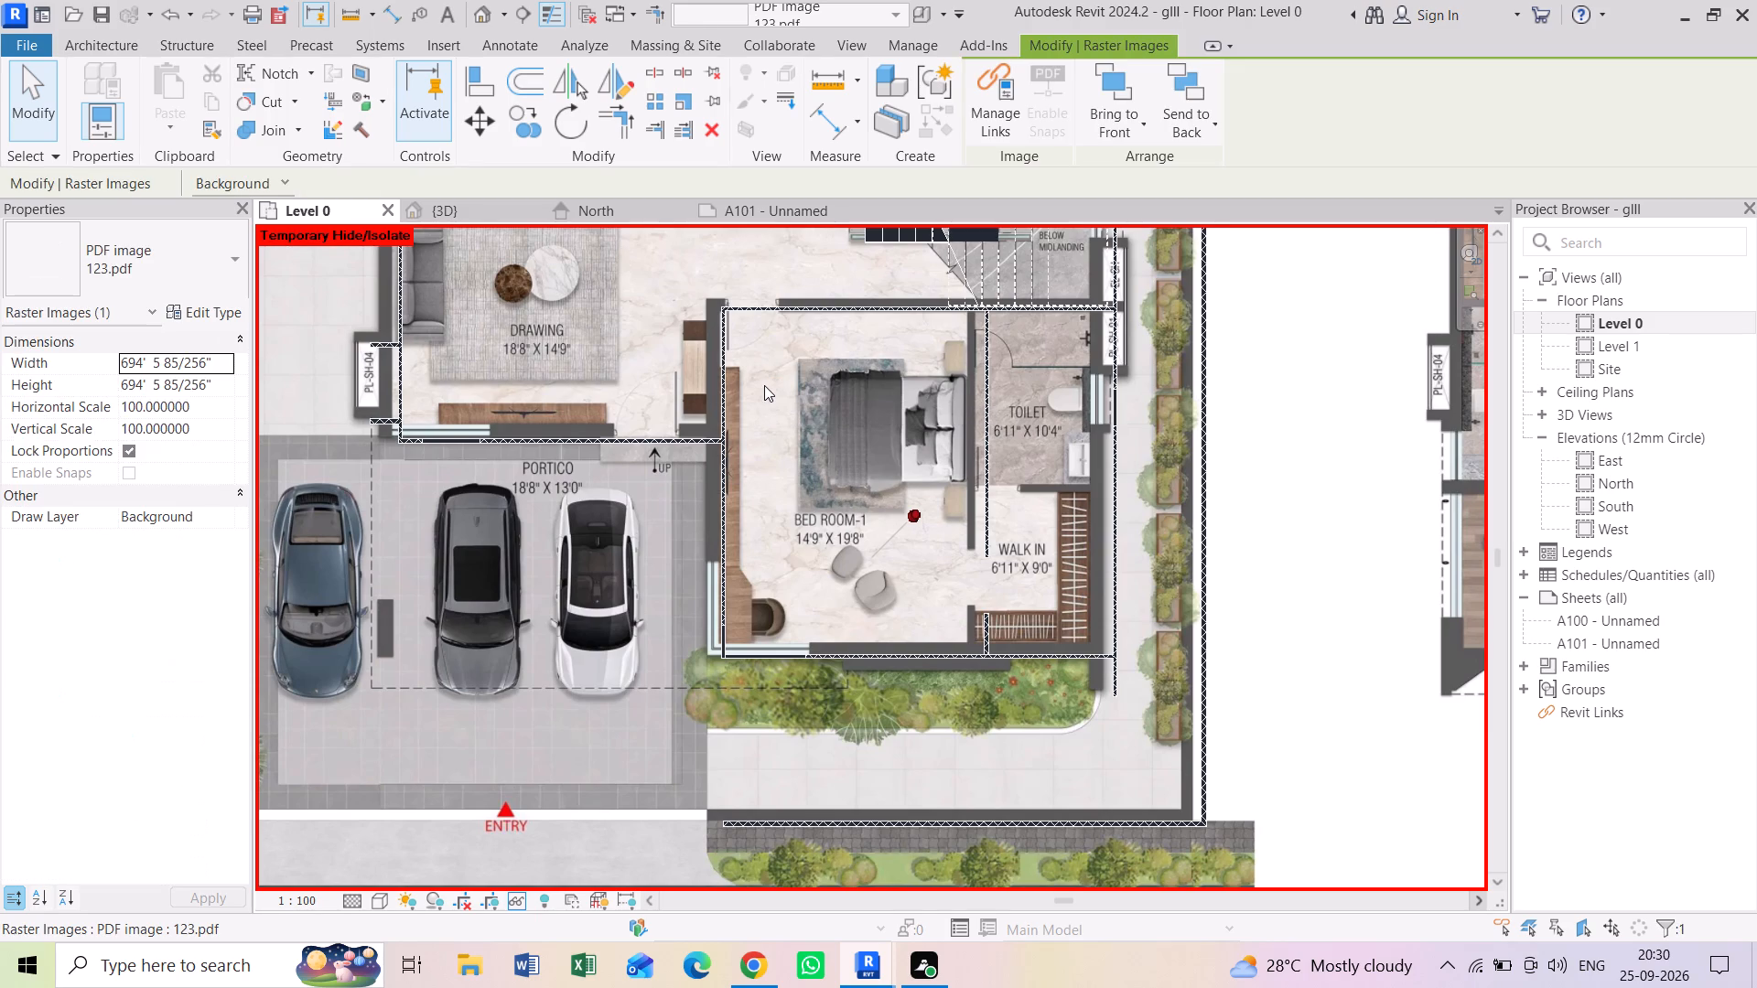
{"action": "left_click", "coordinate": [707, 78]}
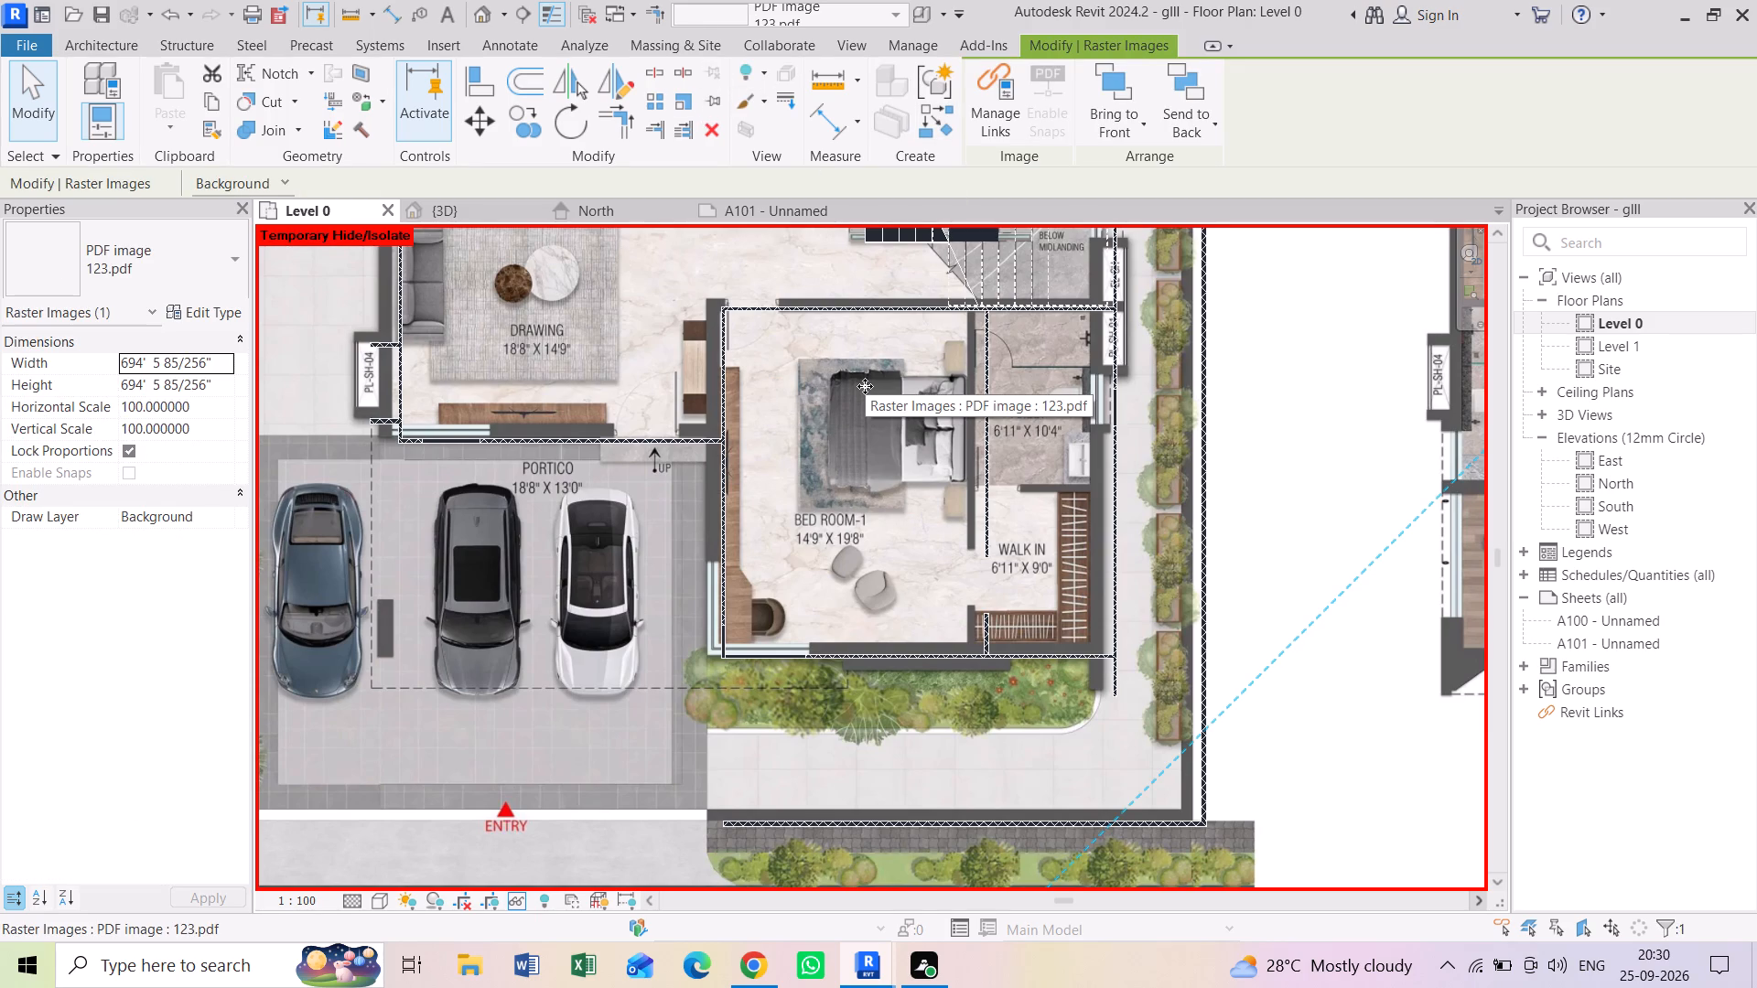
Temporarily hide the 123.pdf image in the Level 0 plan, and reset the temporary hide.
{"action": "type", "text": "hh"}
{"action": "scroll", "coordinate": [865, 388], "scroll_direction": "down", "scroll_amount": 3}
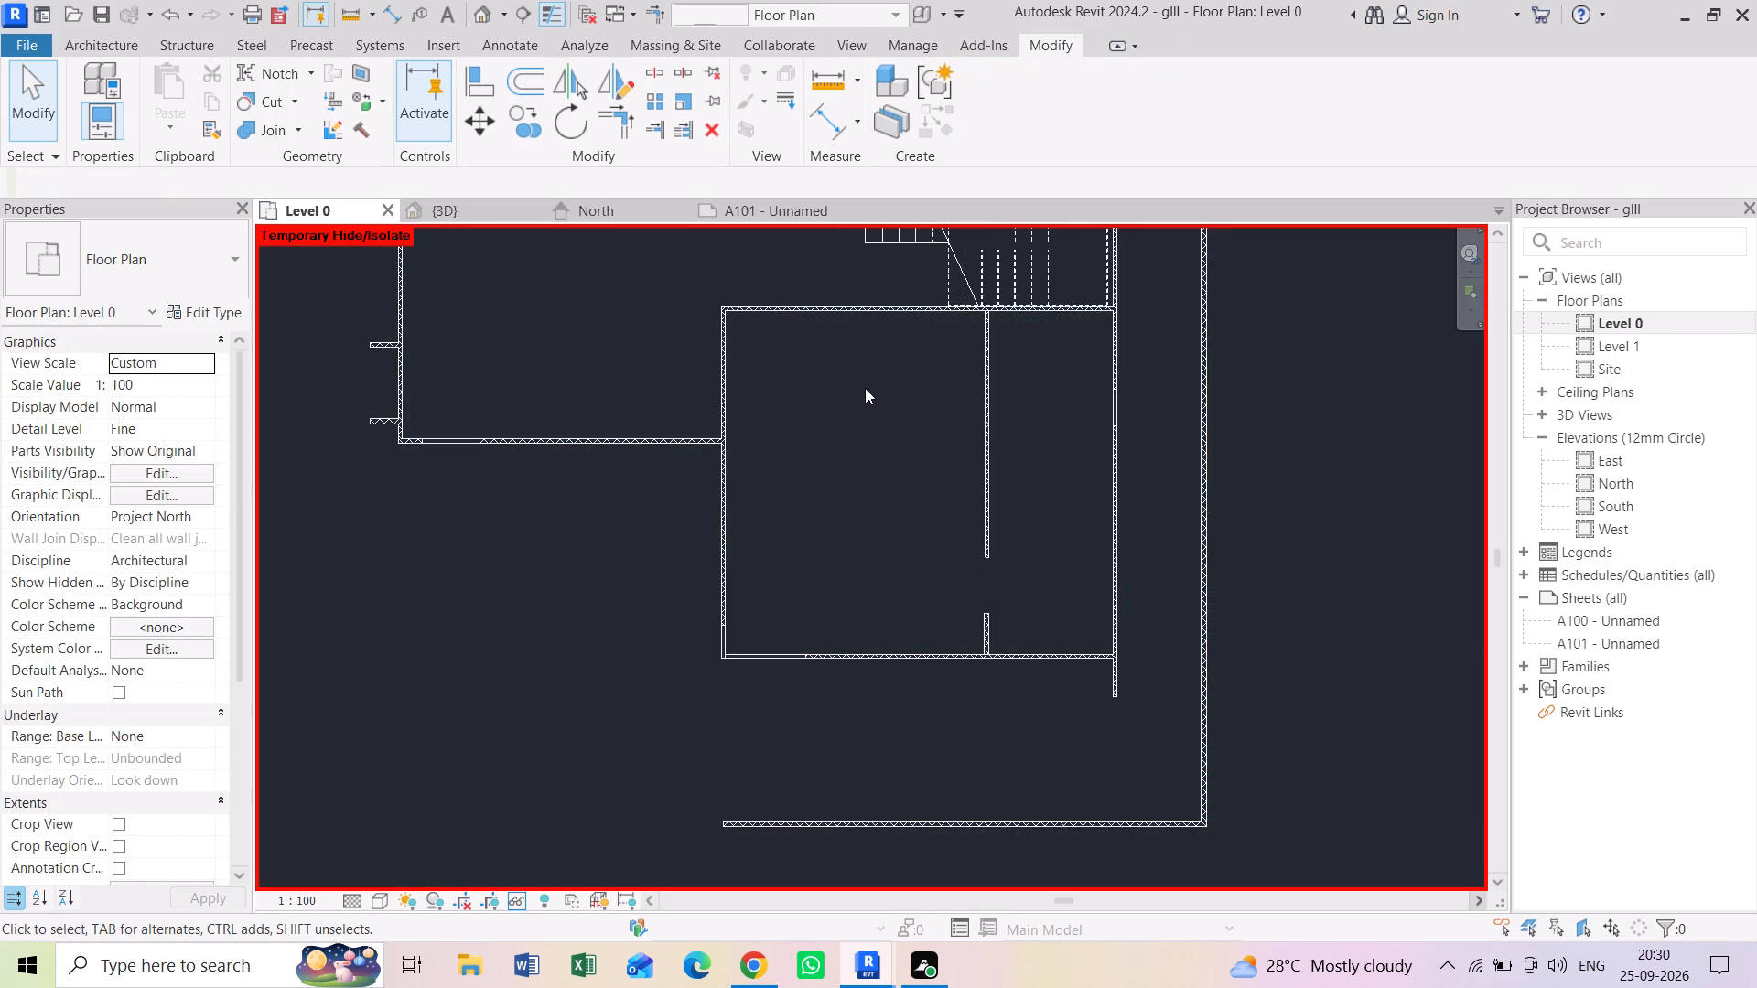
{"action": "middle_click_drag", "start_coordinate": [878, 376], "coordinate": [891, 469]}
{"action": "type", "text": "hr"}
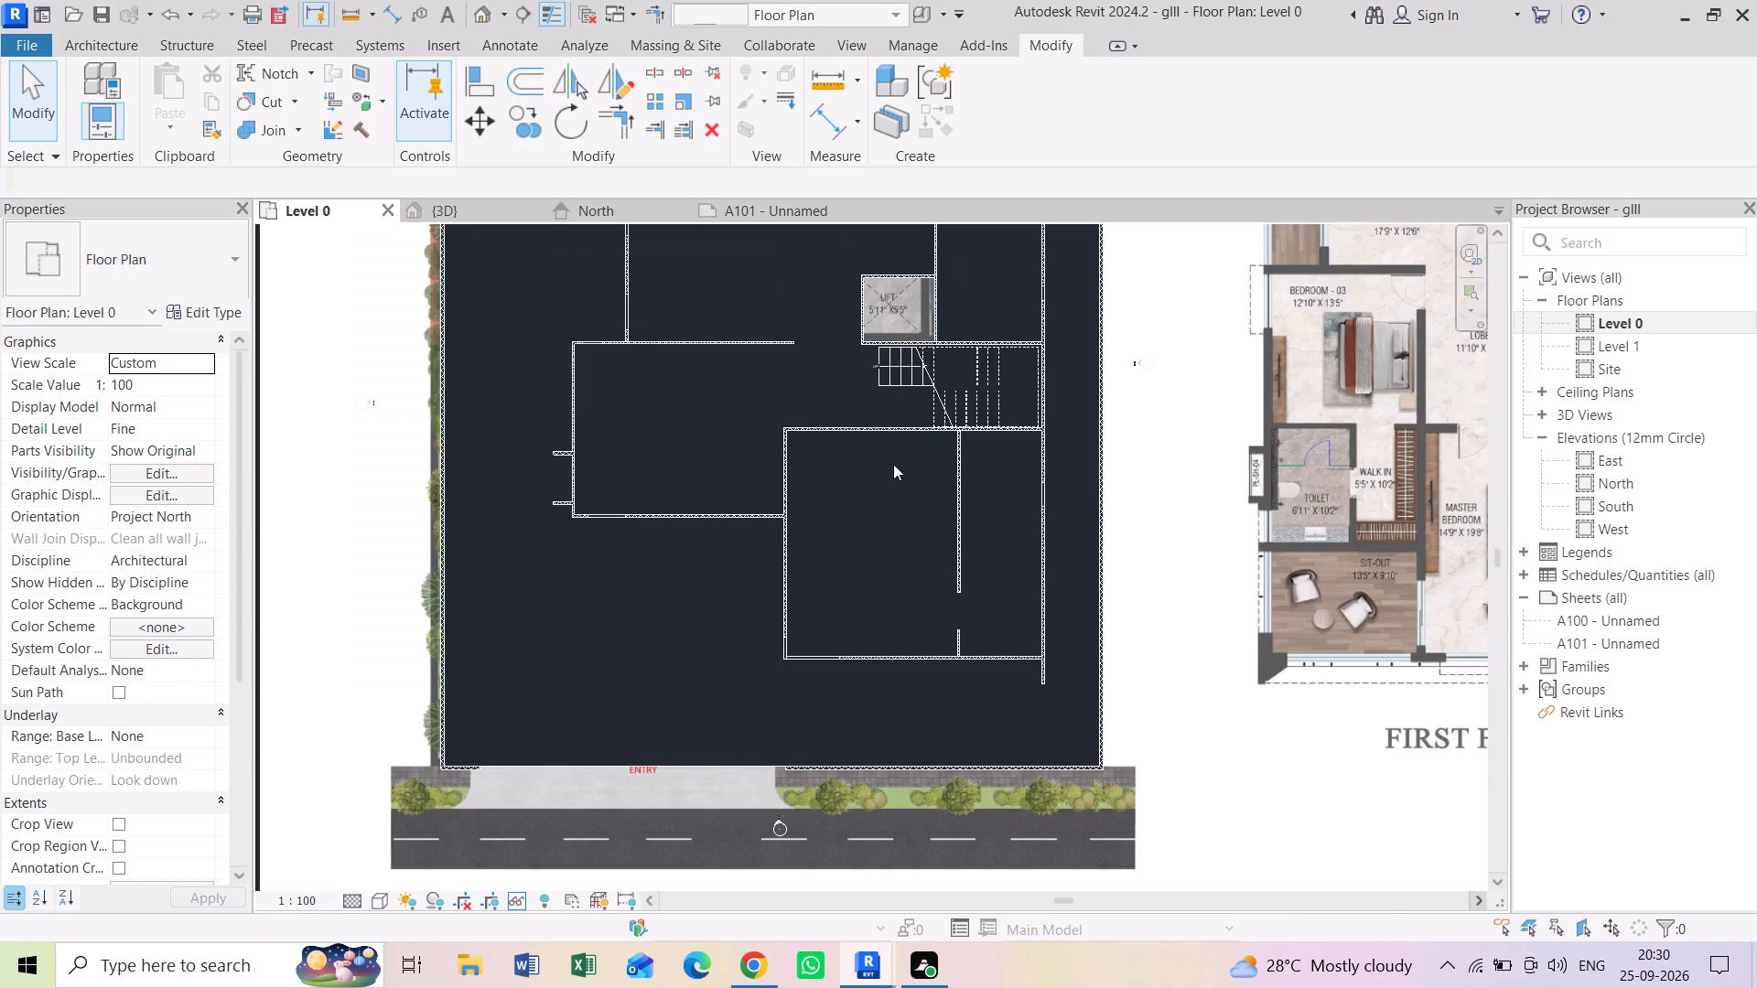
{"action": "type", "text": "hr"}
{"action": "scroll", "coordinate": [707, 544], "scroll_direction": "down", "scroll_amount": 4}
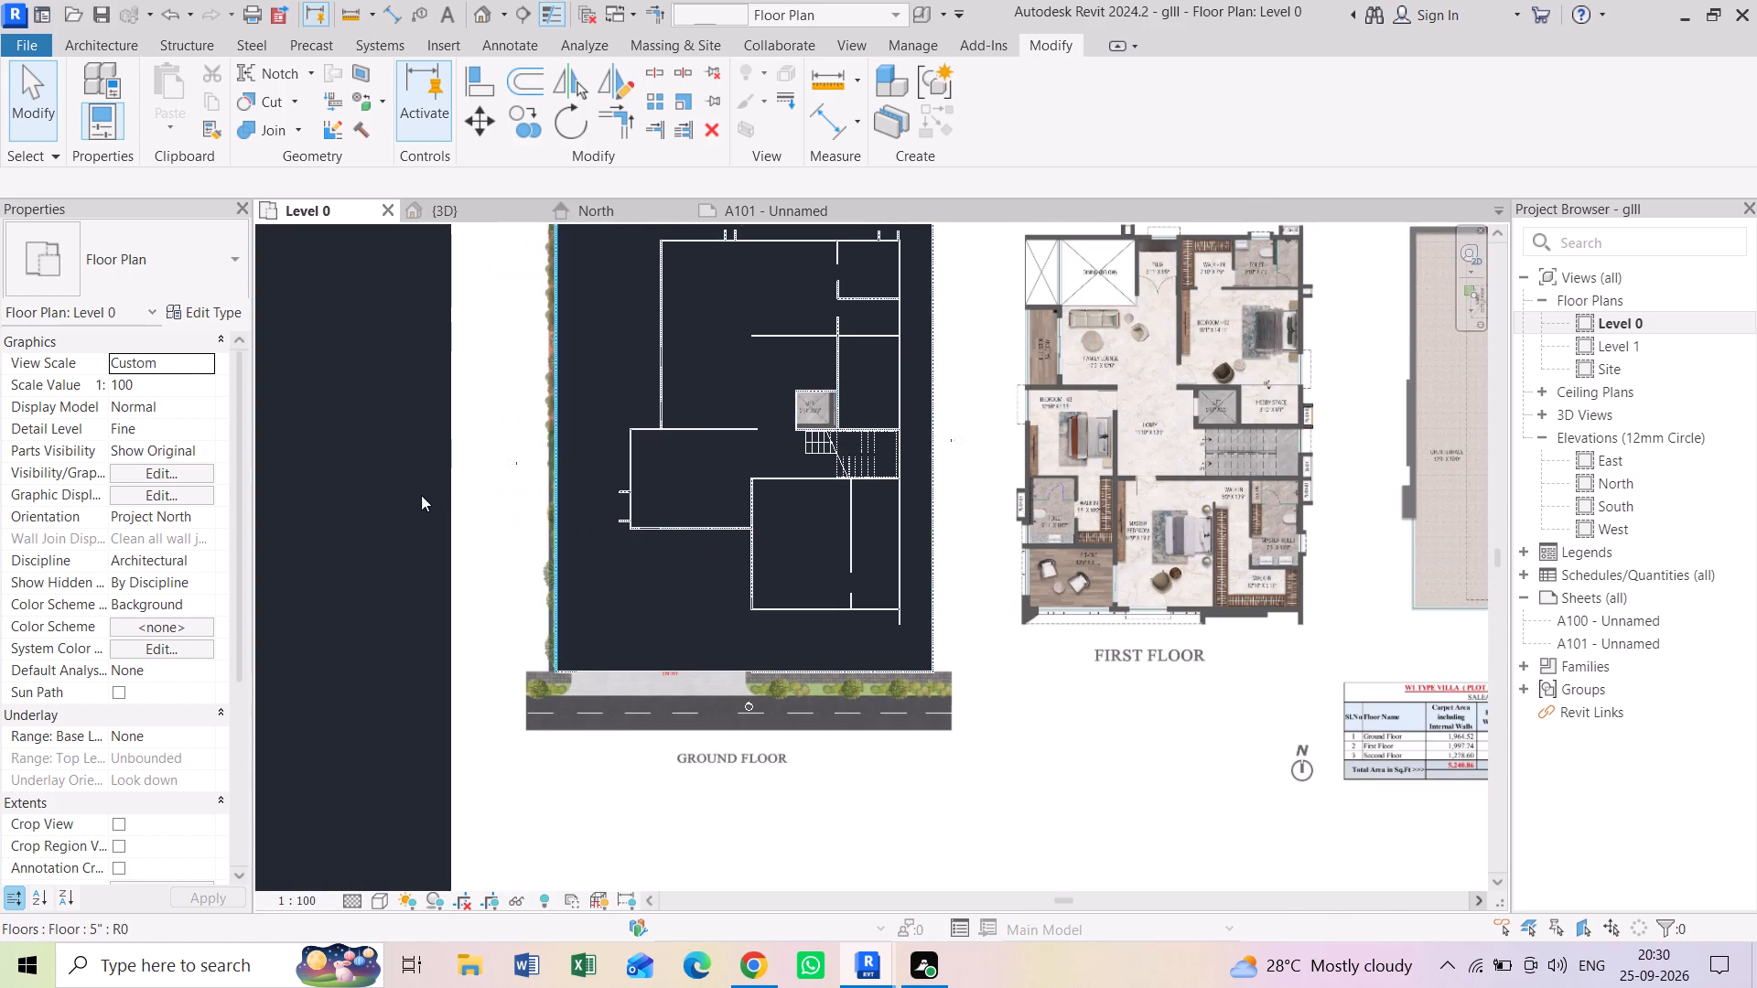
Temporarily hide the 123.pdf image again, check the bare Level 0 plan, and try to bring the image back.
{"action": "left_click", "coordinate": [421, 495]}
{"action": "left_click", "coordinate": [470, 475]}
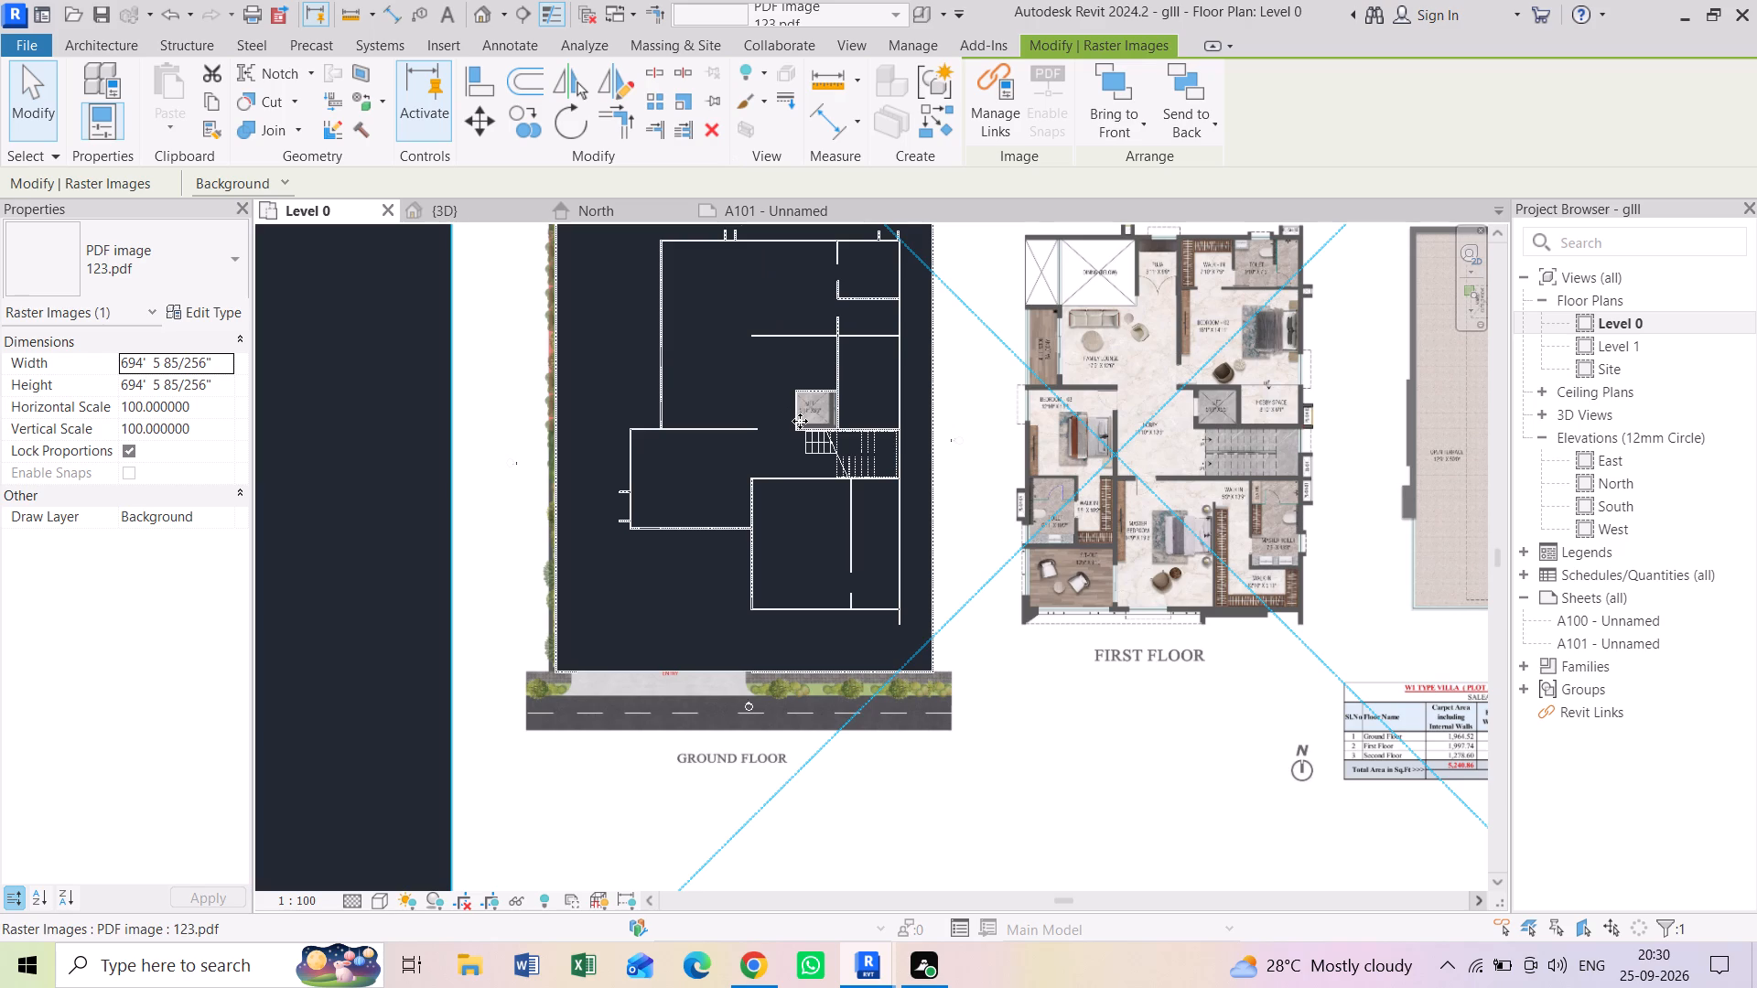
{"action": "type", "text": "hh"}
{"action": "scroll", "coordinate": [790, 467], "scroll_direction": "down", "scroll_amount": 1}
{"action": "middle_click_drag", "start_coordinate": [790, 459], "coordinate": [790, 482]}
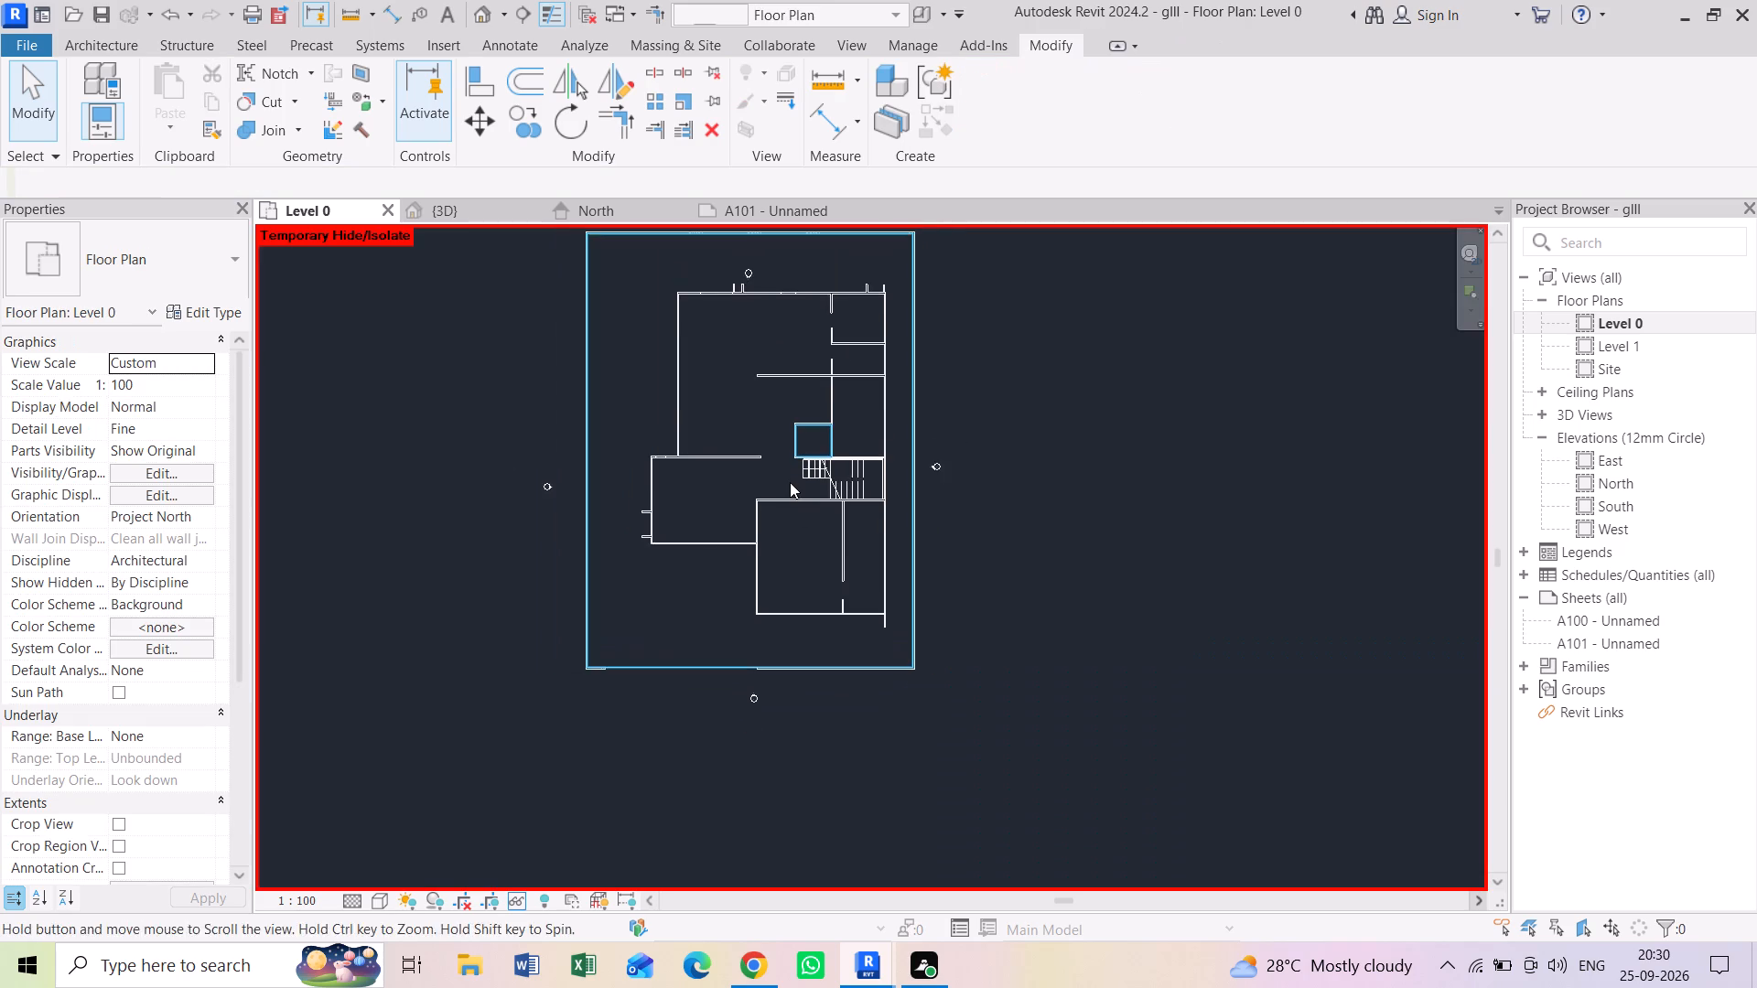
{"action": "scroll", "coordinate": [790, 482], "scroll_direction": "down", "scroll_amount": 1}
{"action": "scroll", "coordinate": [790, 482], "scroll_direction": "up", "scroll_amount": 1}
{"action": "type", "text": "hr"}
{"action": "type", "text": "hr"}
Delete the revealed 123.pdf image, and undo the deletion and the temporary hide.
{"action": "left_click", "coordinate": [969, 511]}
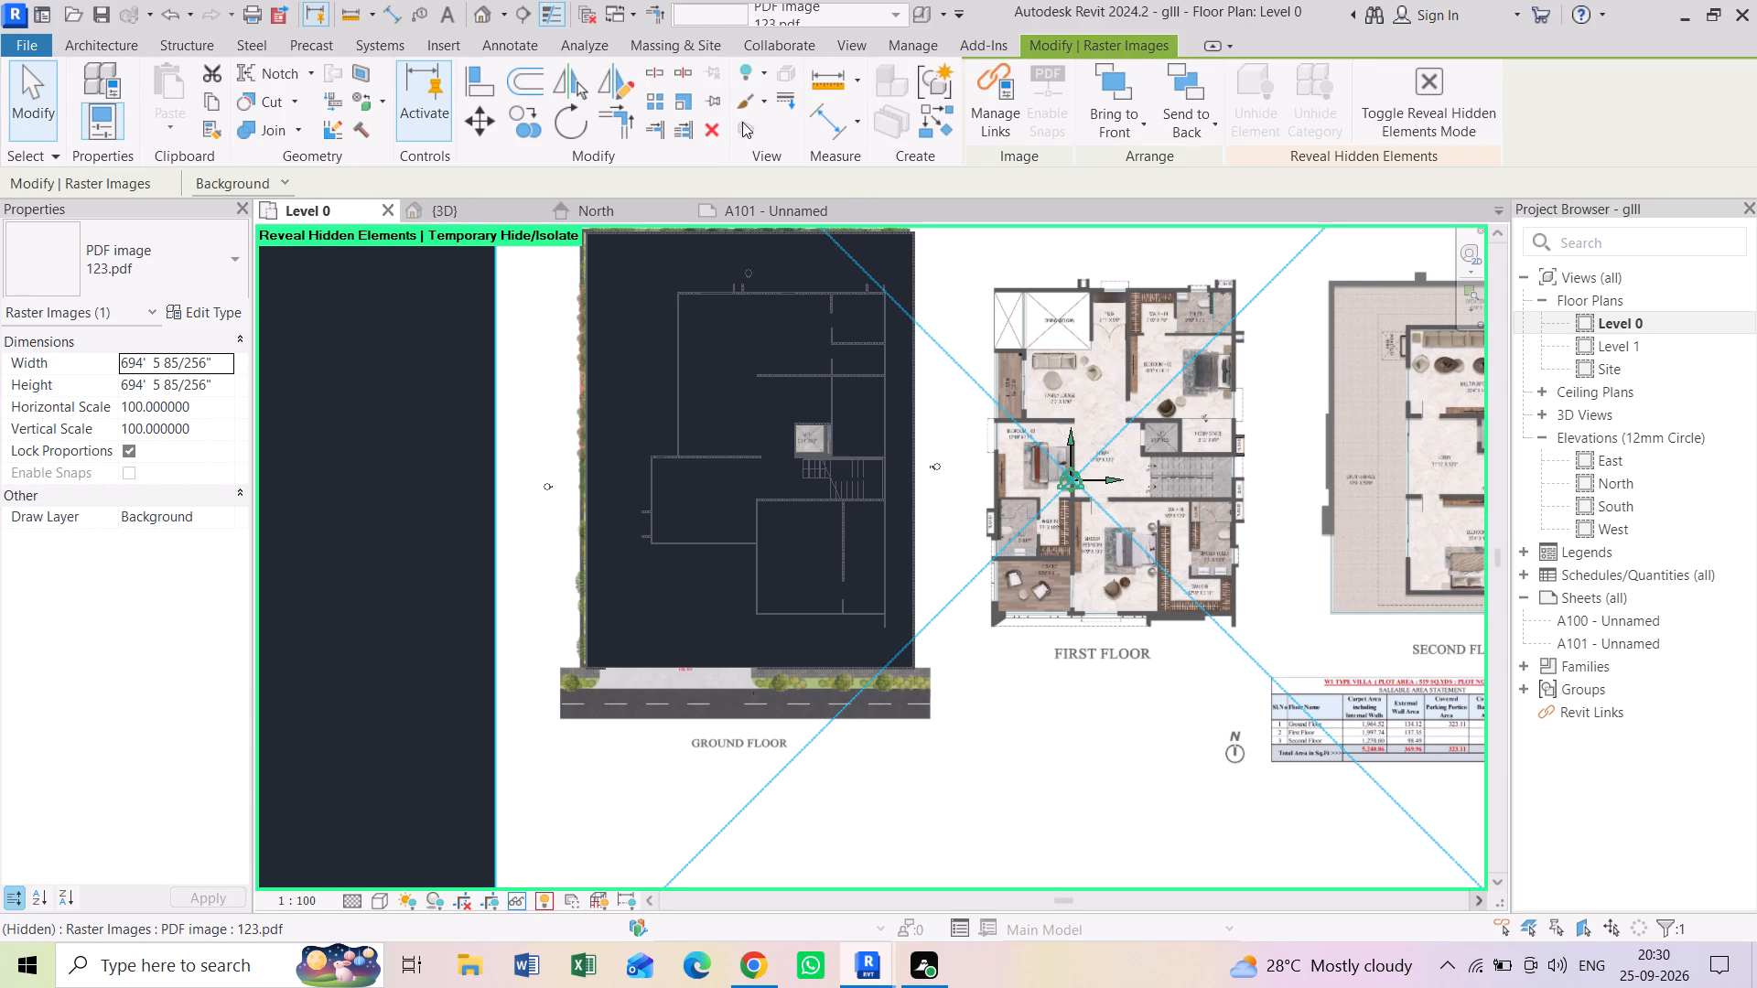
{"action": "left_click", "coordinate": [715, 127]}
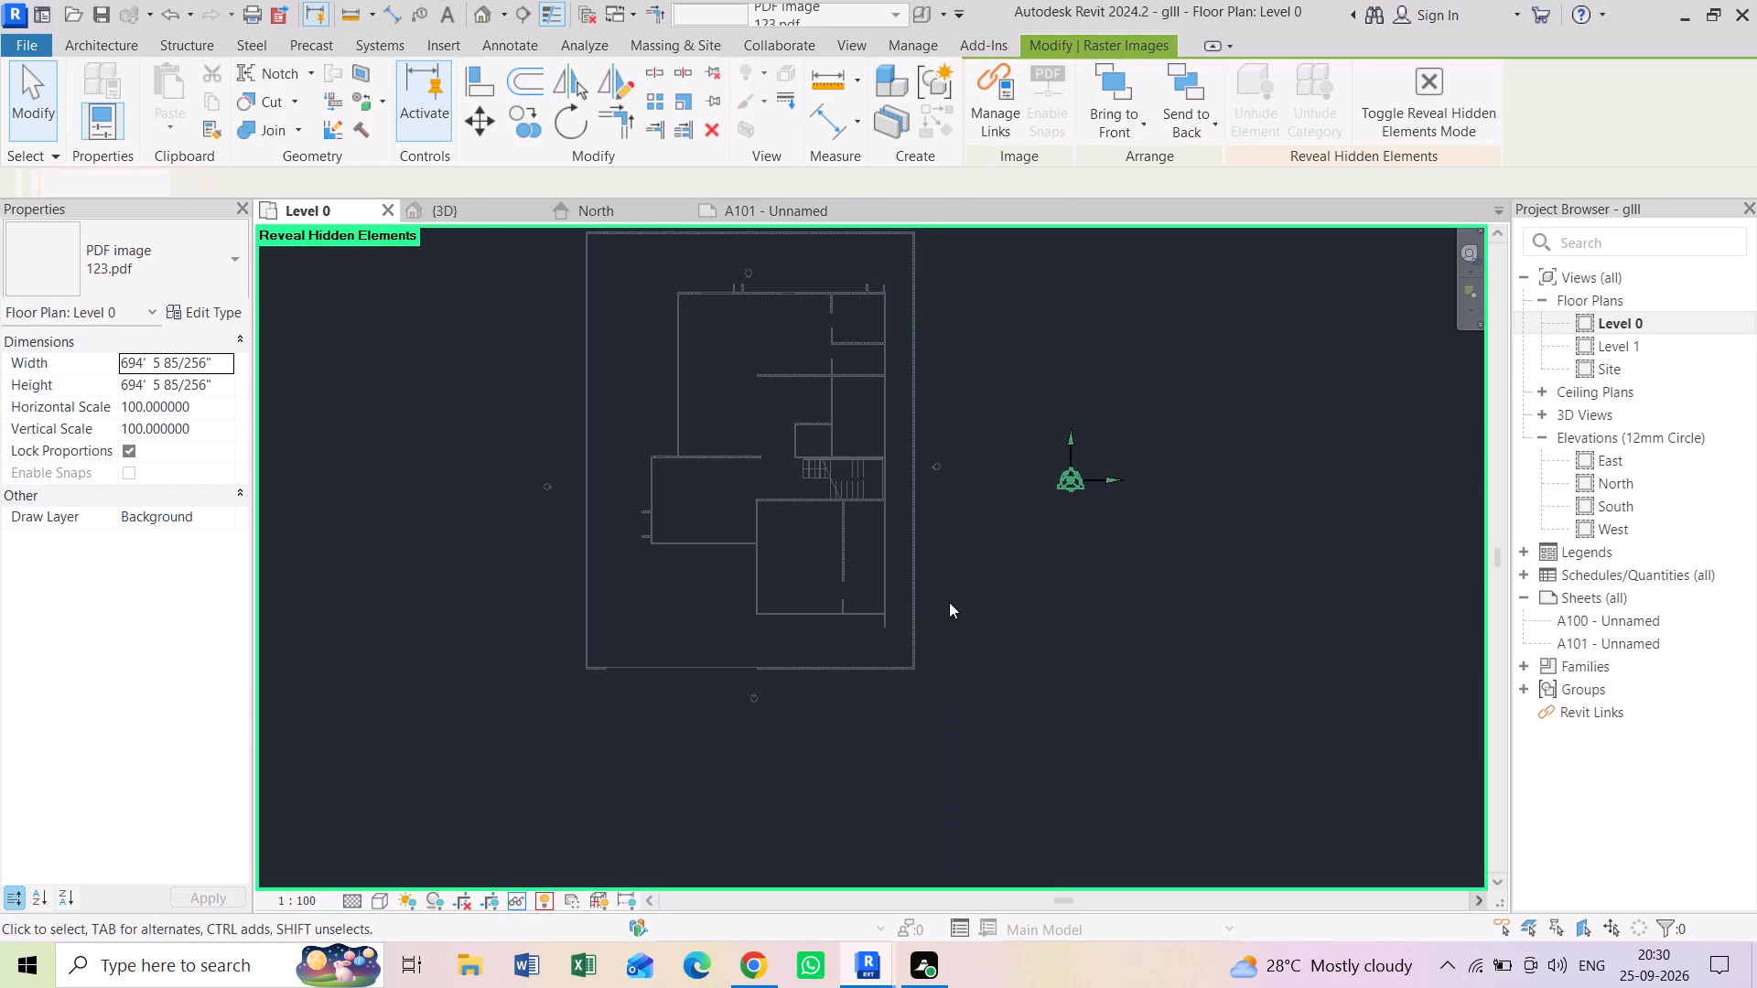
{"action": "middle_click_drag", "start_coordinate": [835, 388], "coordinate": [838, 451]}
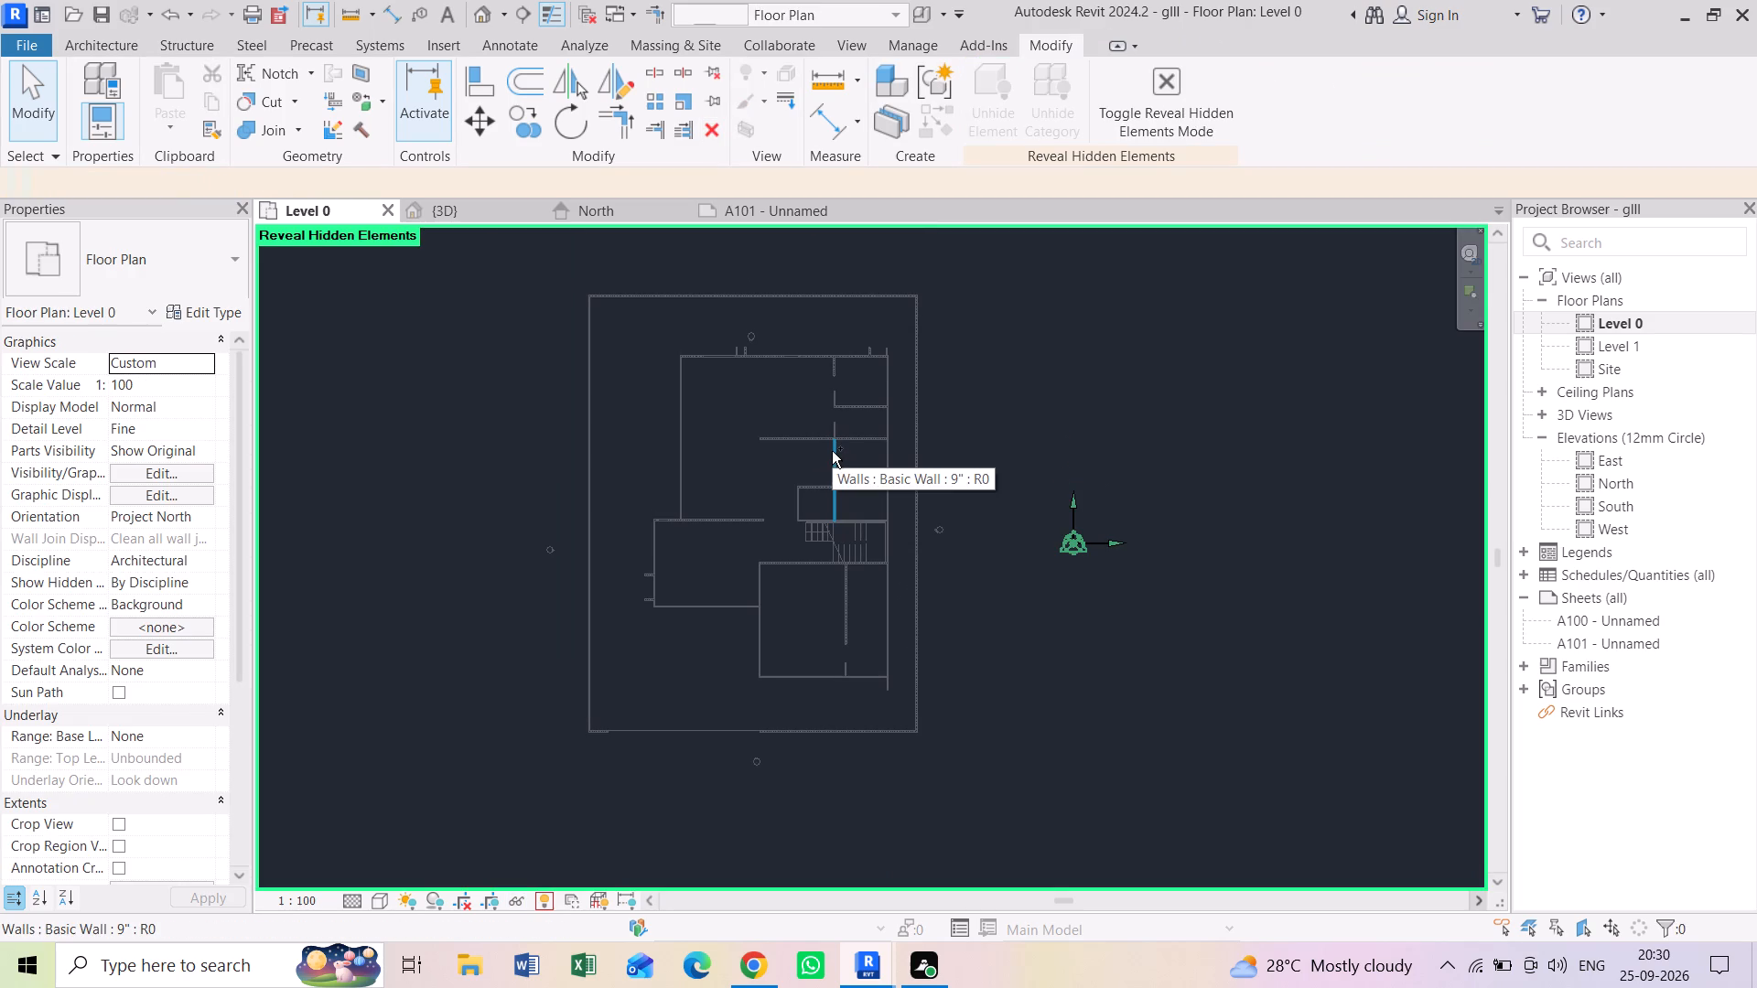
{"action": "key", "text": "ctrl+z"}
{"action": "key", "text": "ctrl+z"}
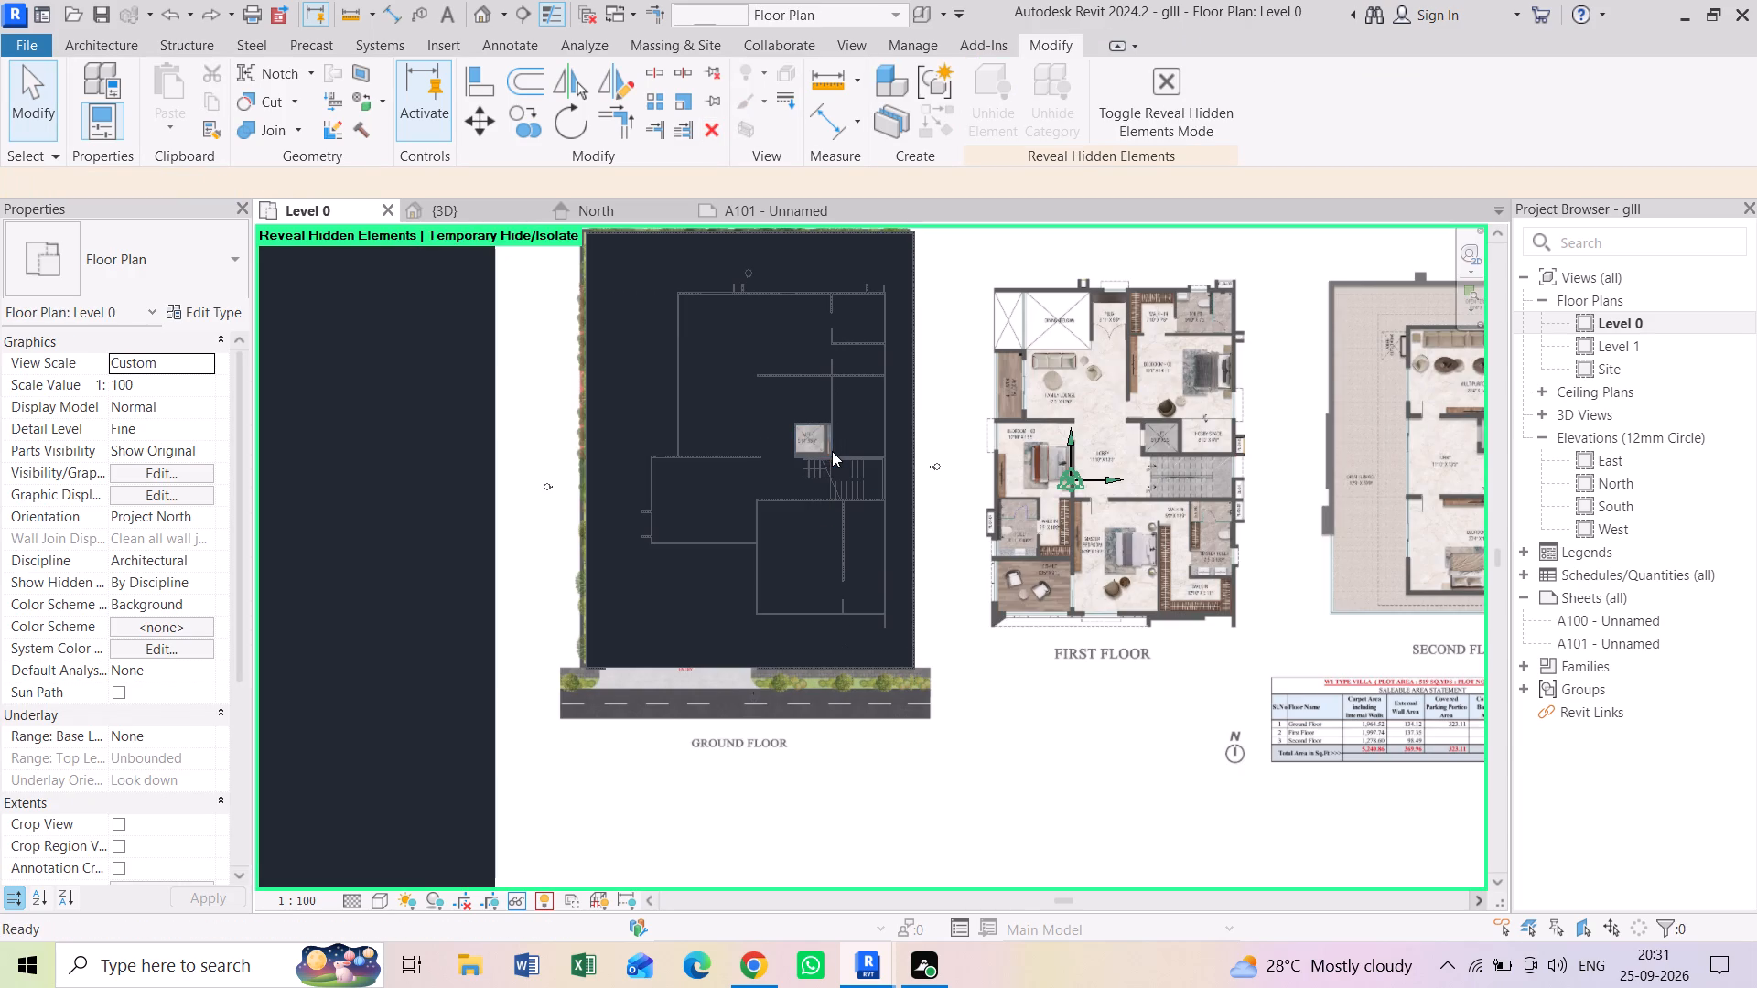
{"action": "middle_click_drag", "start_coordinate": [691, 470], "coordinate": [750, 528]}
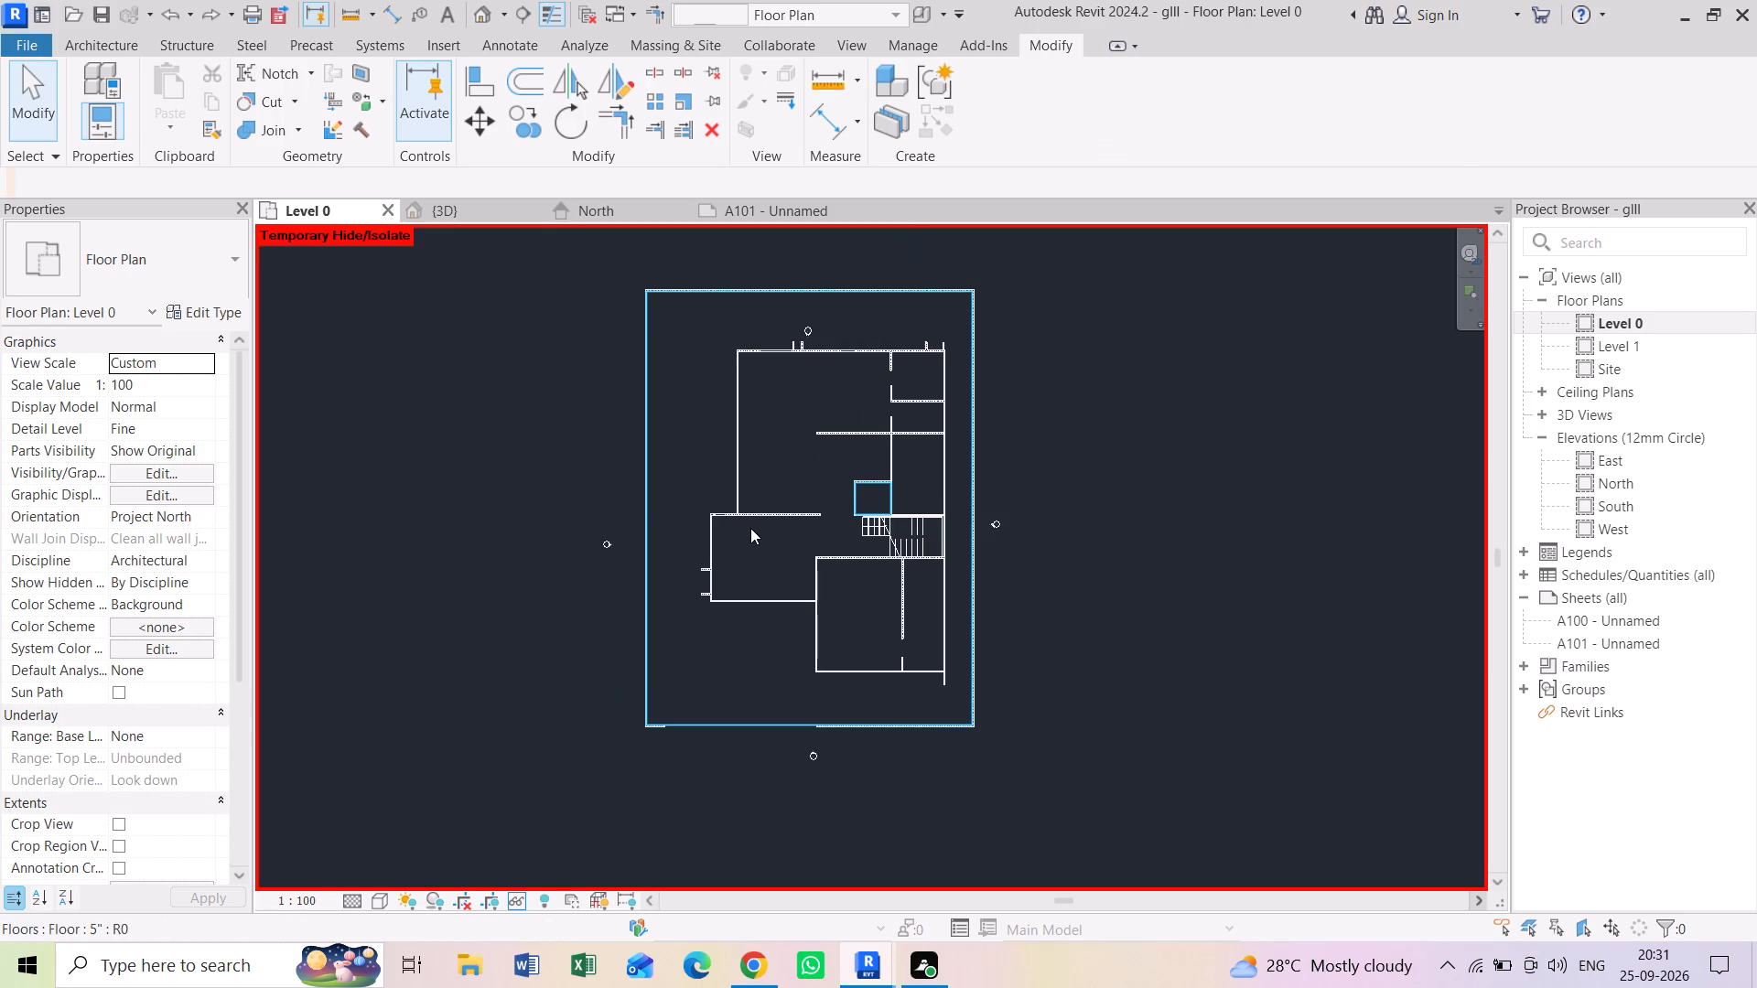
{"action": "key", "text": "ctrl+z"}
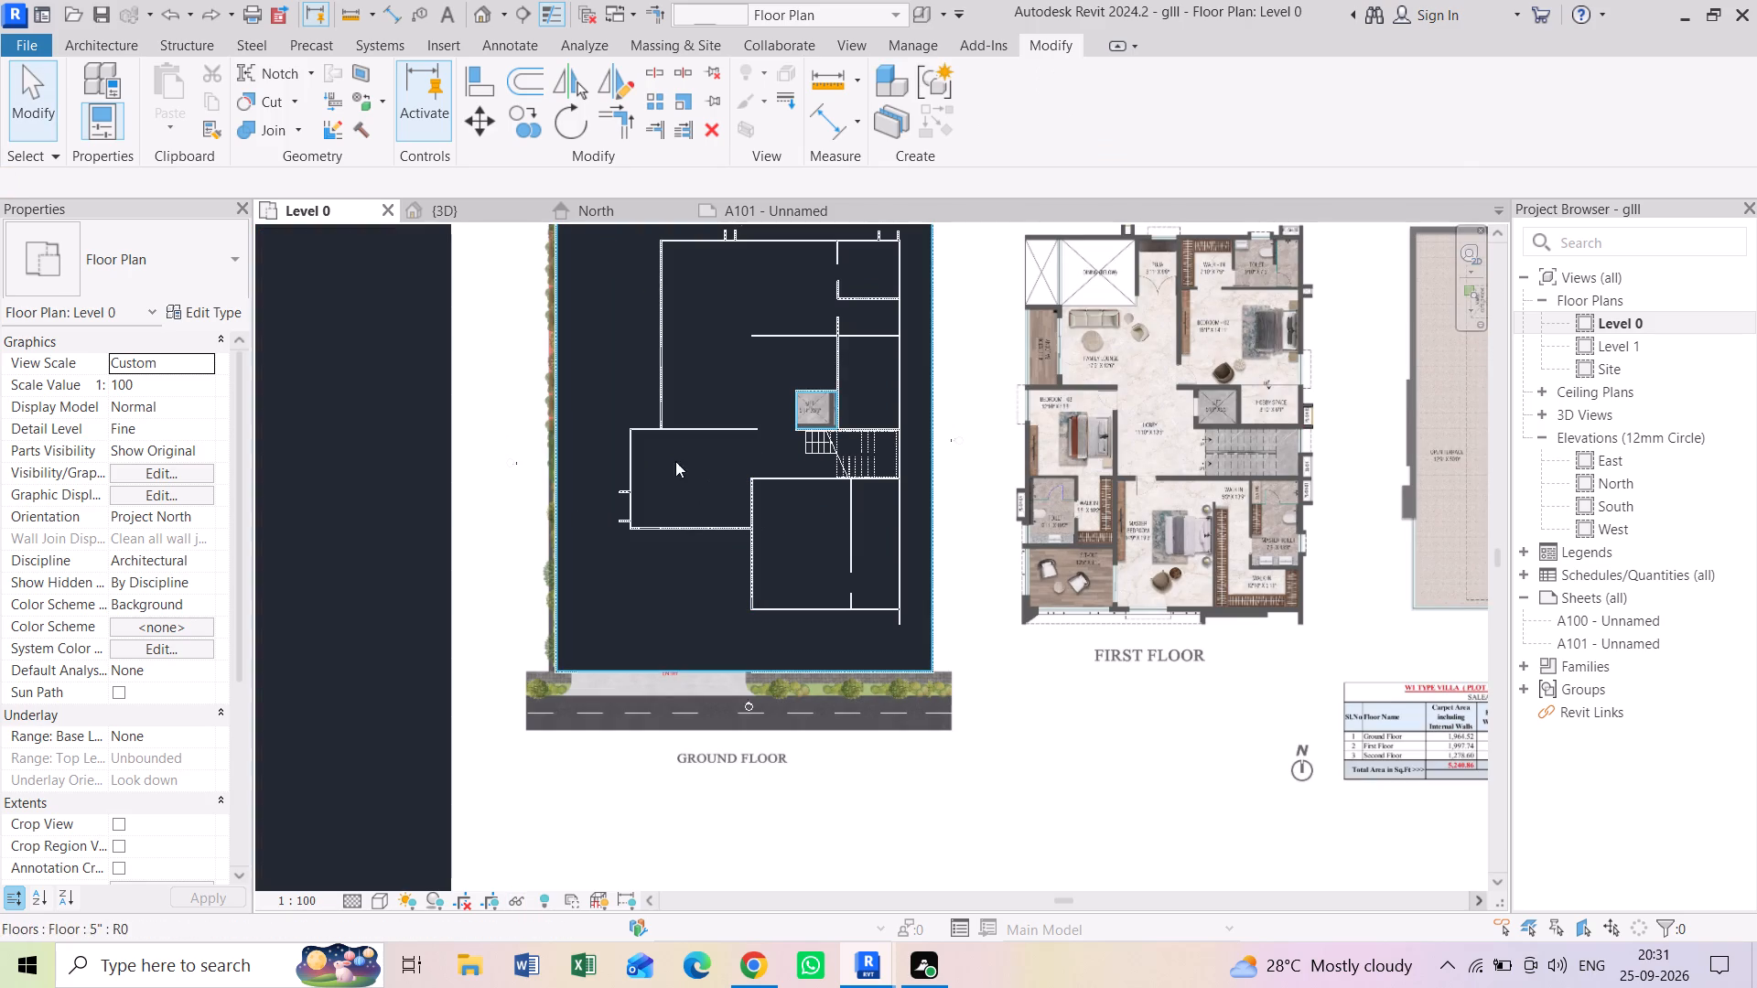
Delete the 123.pdf image from the Level 0 plan.
{"action": "left_click", "coordinate": [506, 457]}
{"action": "key", "text": "Escape"}
{"action": "left_click", "coordinate": [509, 349]}
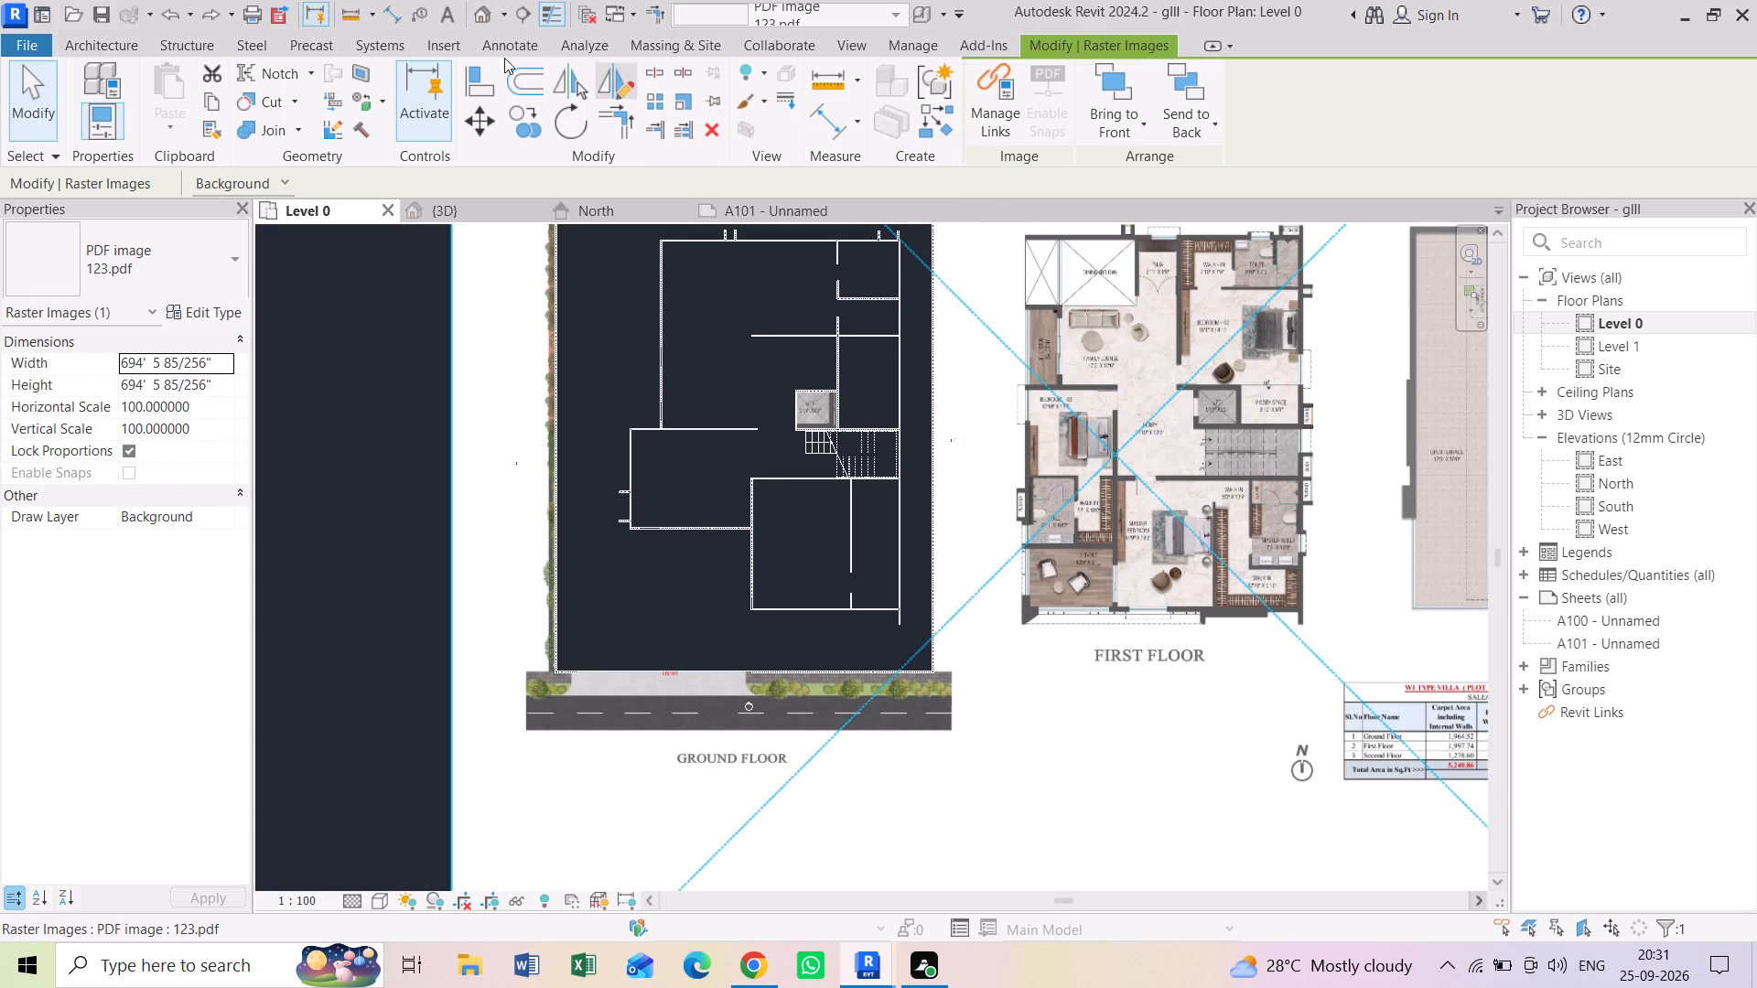
{"action": "left_click", "coordinate": [714, 133]}
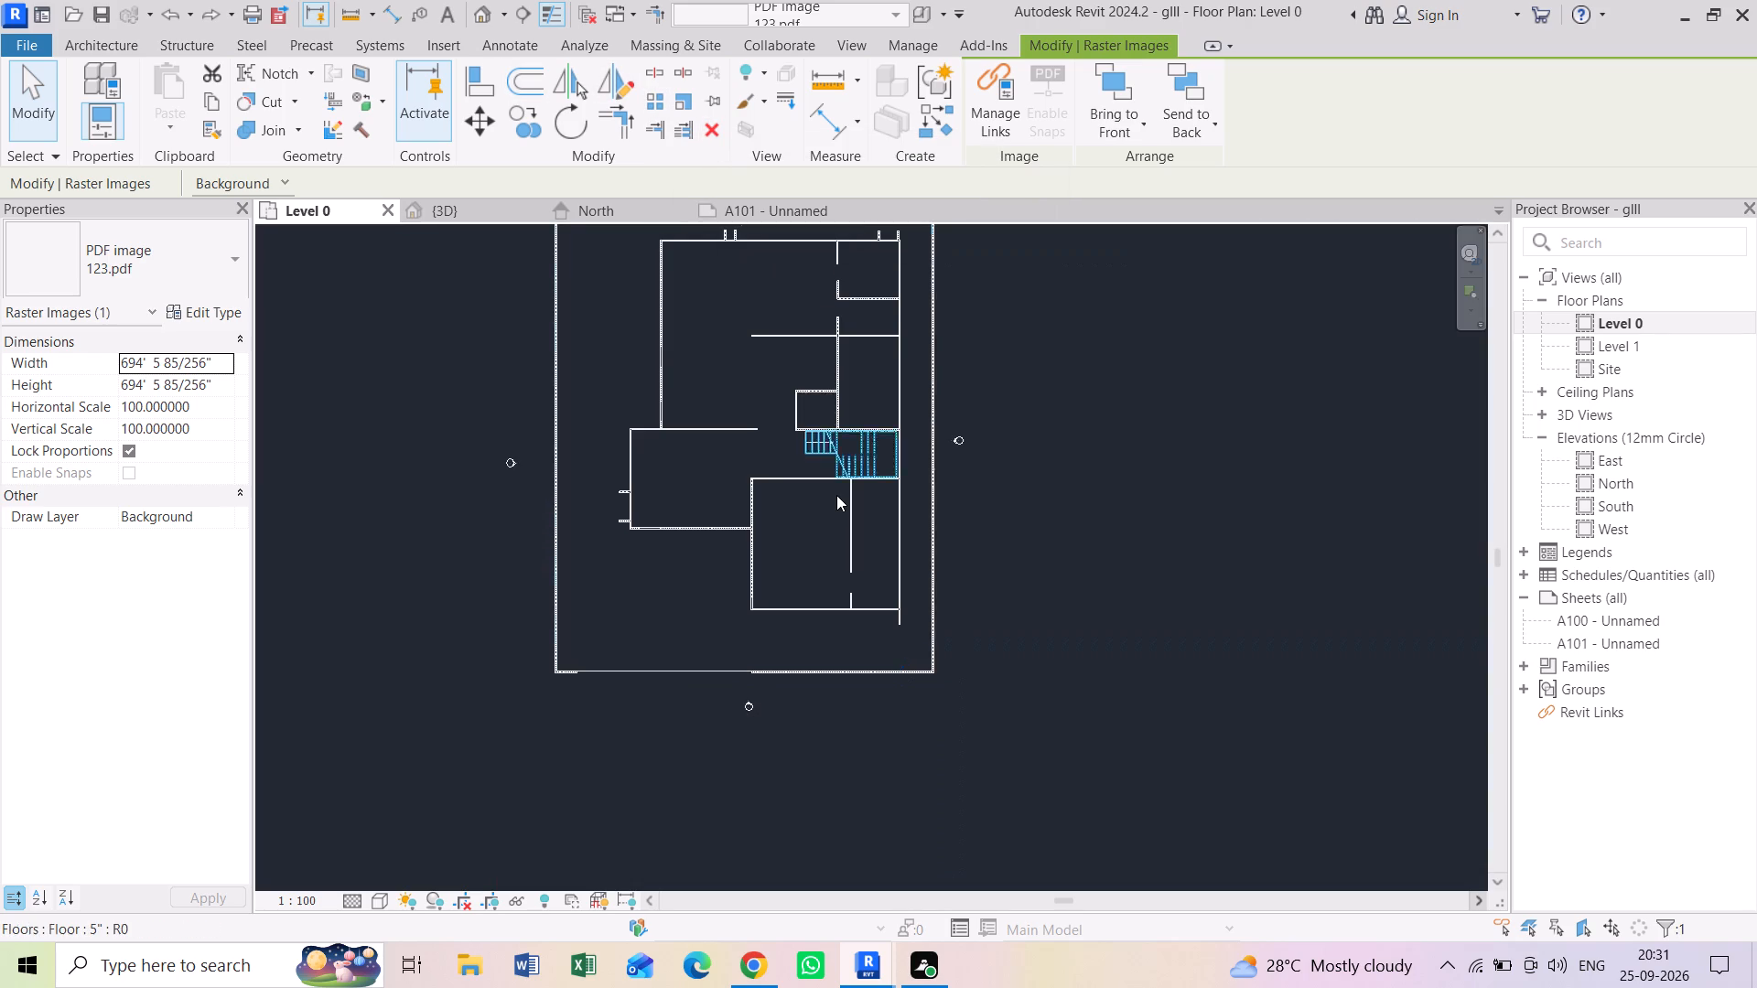
{"action": "scroll", "coordinate": [836, 496], "scroll_direction": "down", "scroll_amount": 2}
{"action": "scroll", "coordinate": [848, 457], "scroll_direction": "up", "scroll_amount": 2}
{"action": "middle_click_drag", "start_coordinate": [755, 334], "coordinate": [756, 355]}
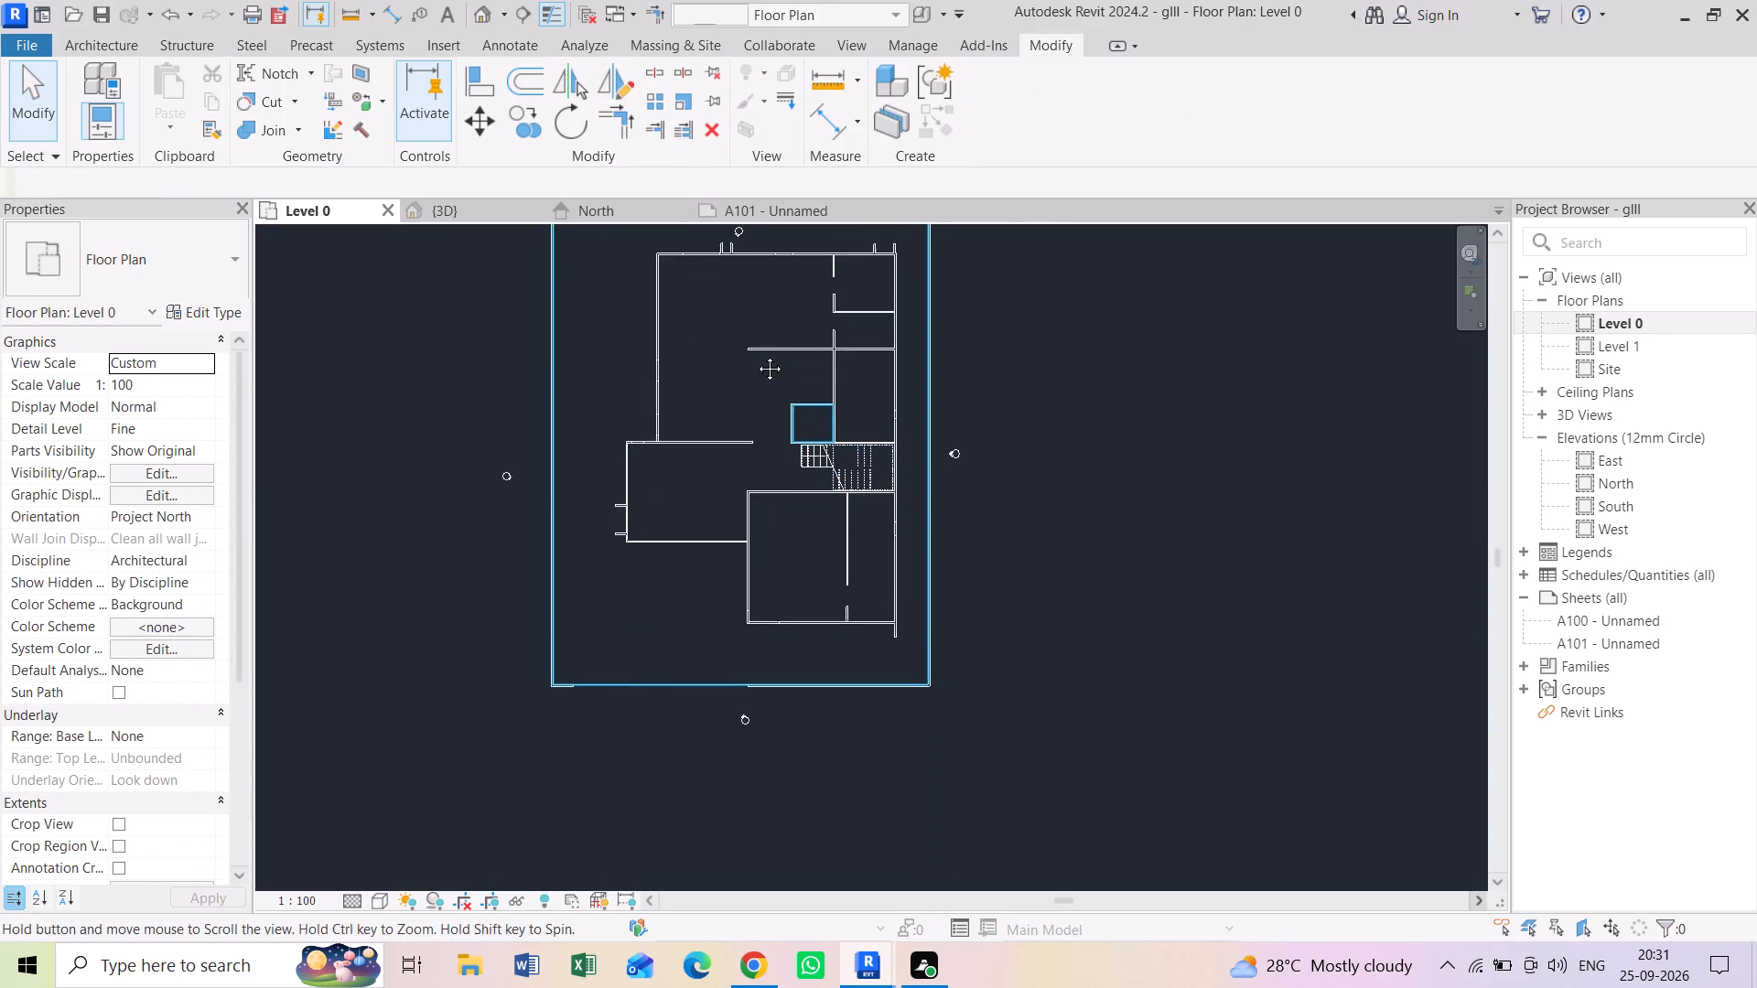
{"action": "middle_click_drag", "start_coordinate": [756, 355], "coordinate": [761, 377]}
Open the 5" floor's boundary sketch from the 3D view, examine it in the Level 0 plan, and finish the sketch.
{"action": "left_click", "coordinate": [420, 212]}
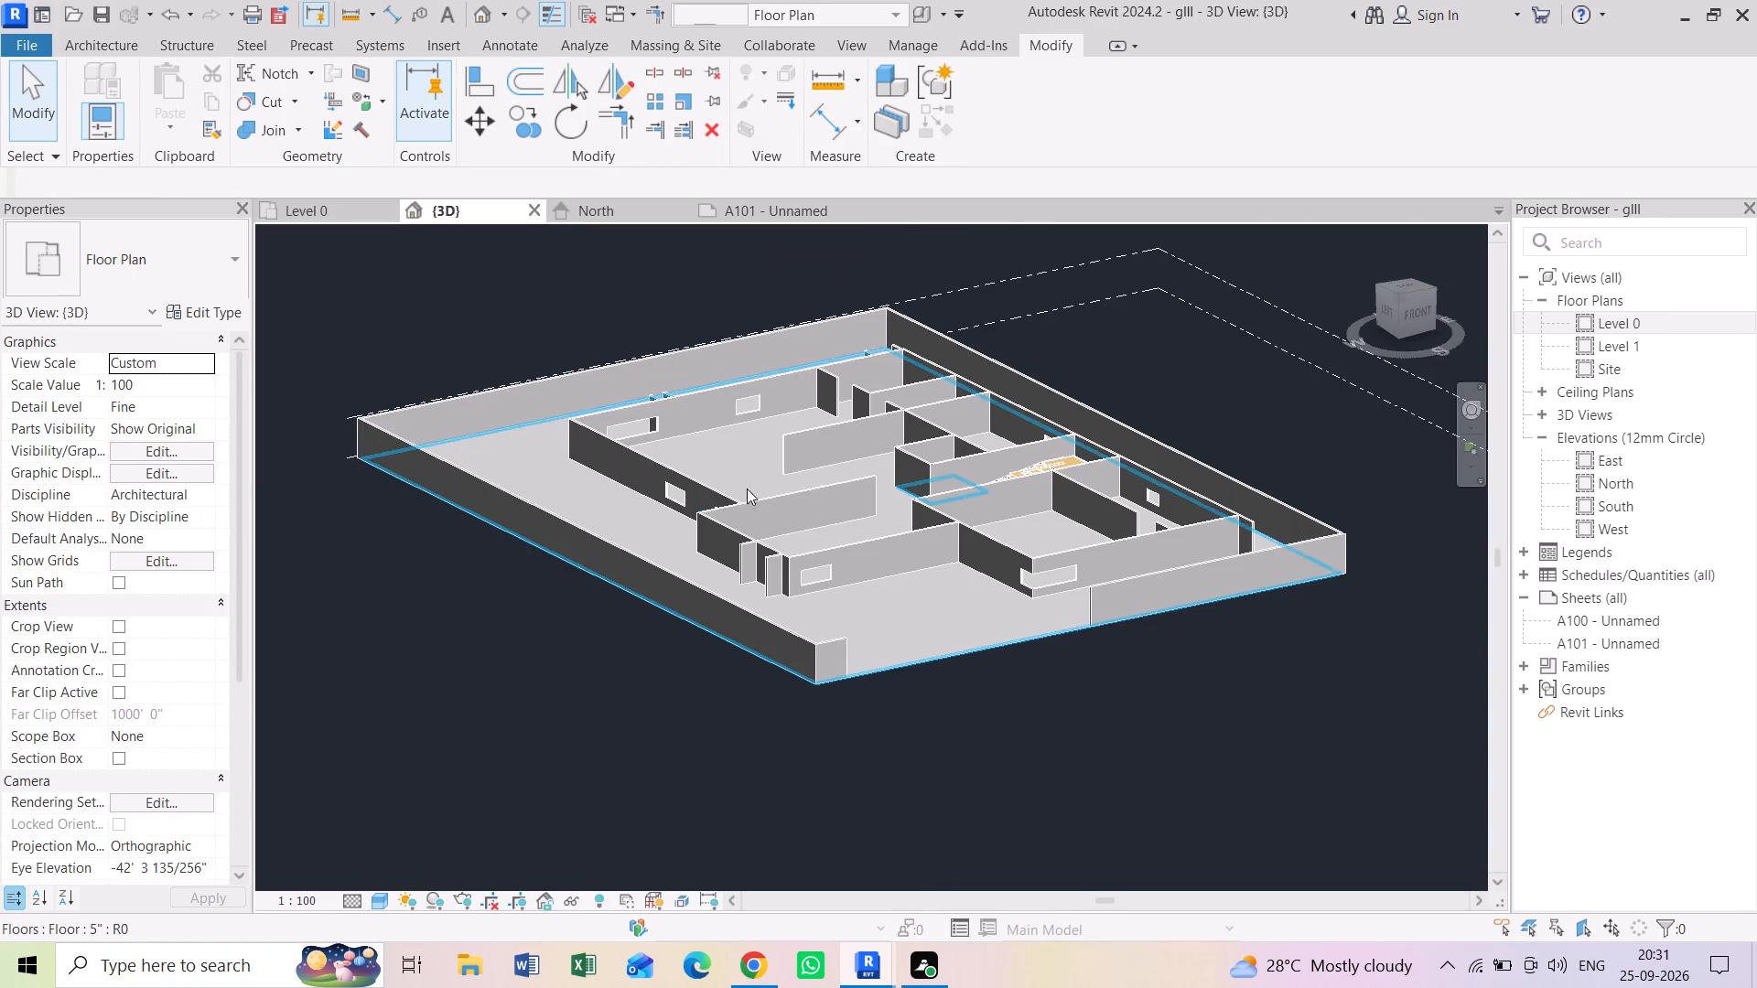
{"action": "double_click", "coordinate": [648, 536]}
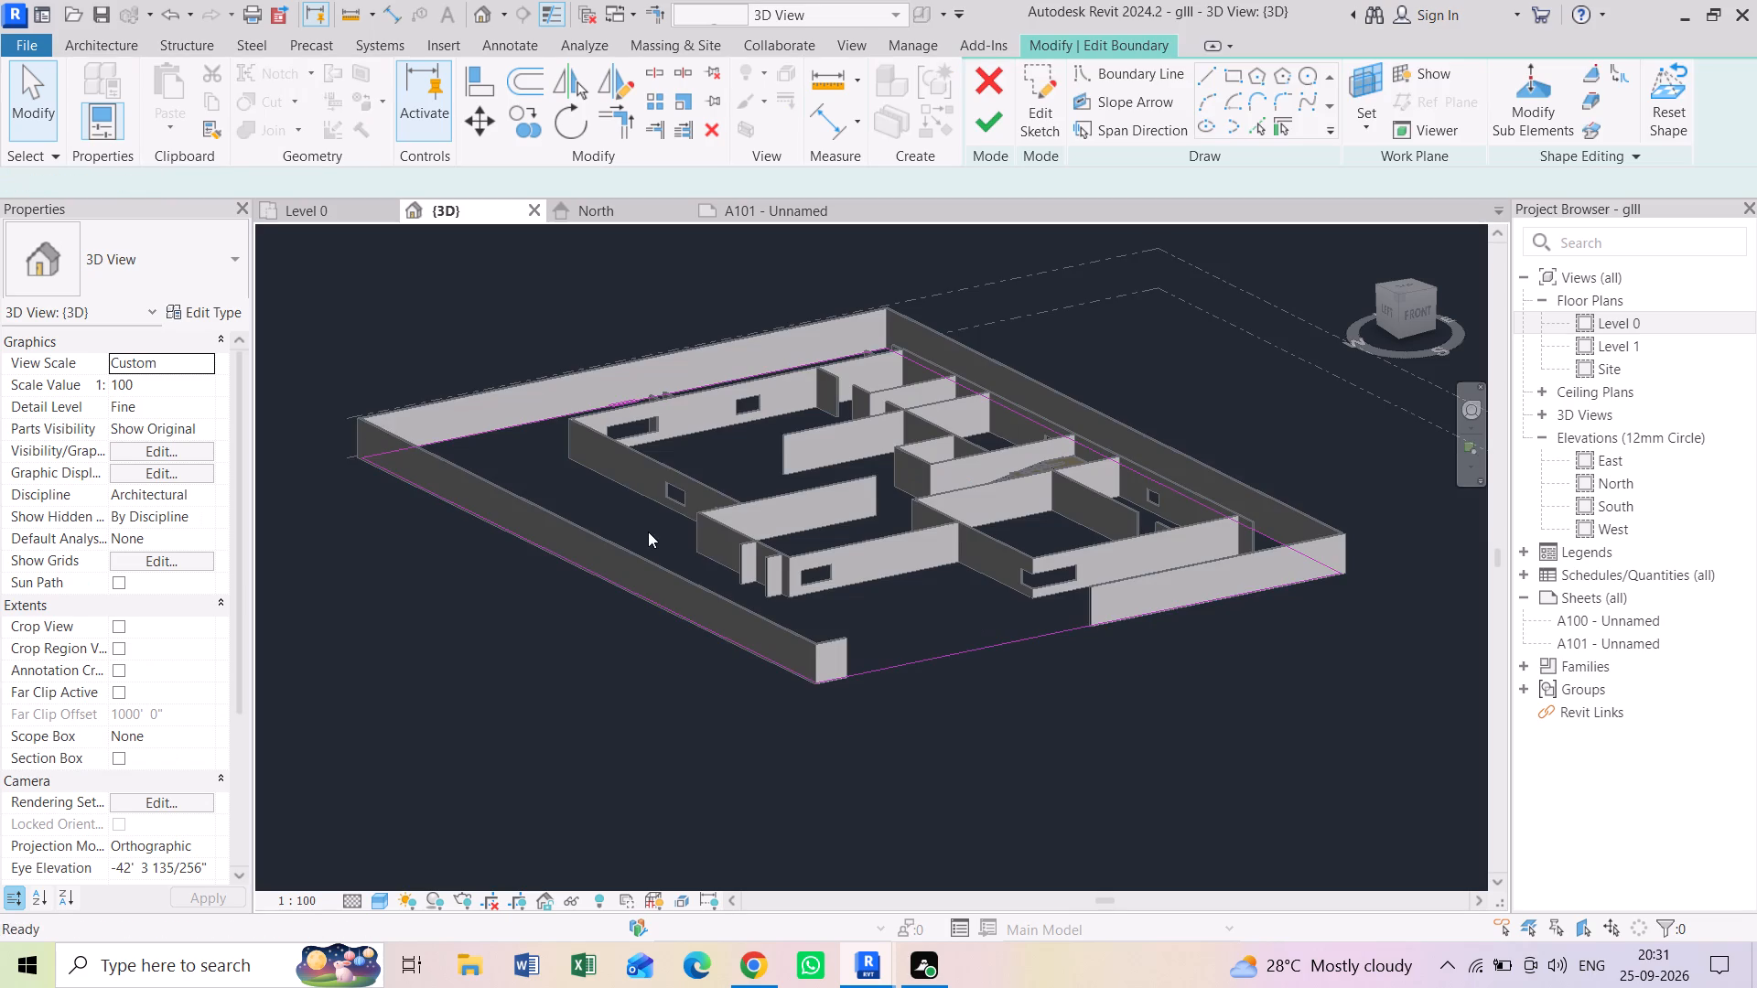
{"action": "left_click", "coordinate": [322, 208]}
{"action": "middle_click_drag", "start_coordinate": [817, 461], "coordinate": [817, 522]}
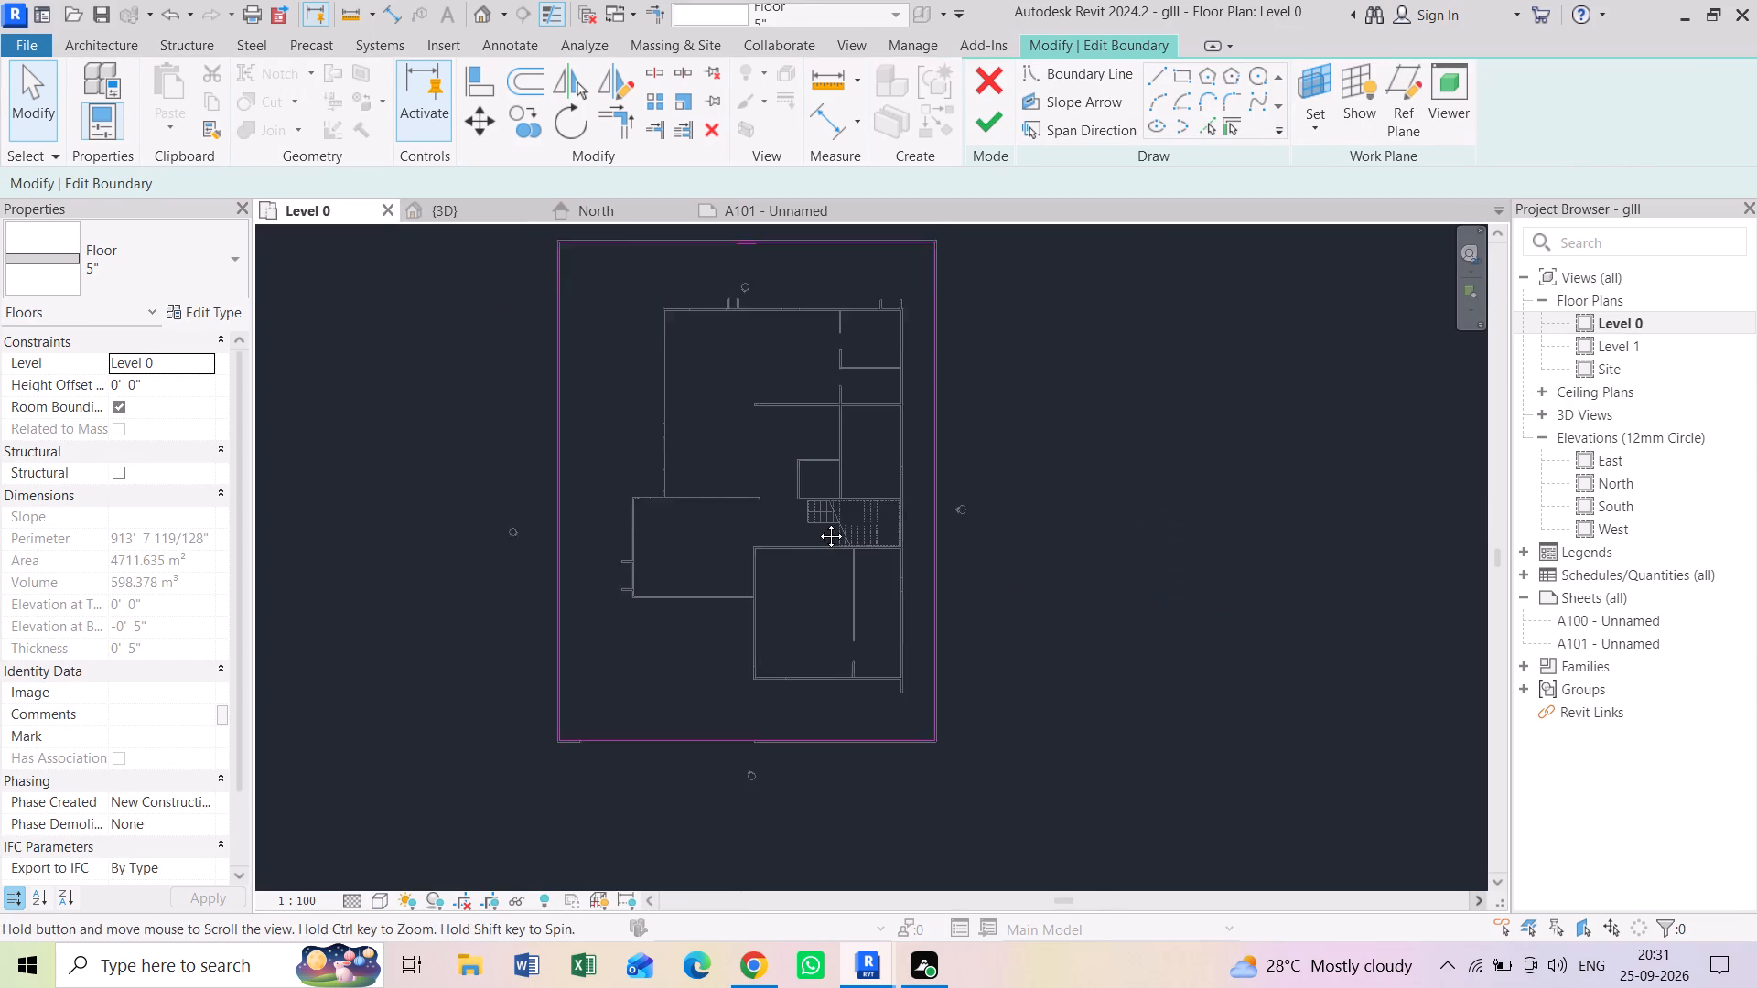
{"action": "middle_click_drag", "start_coordinate": [817, 522], "coordinate": [817, 523]}
{"action": "scroll", "coordinate": [817, 479], "scroll_direction": "up", "scroll_amount": 1}
{"action": "scroll", "coordinate": [535, 279], "scroll_direction": "up", "scroll_amount": 2}
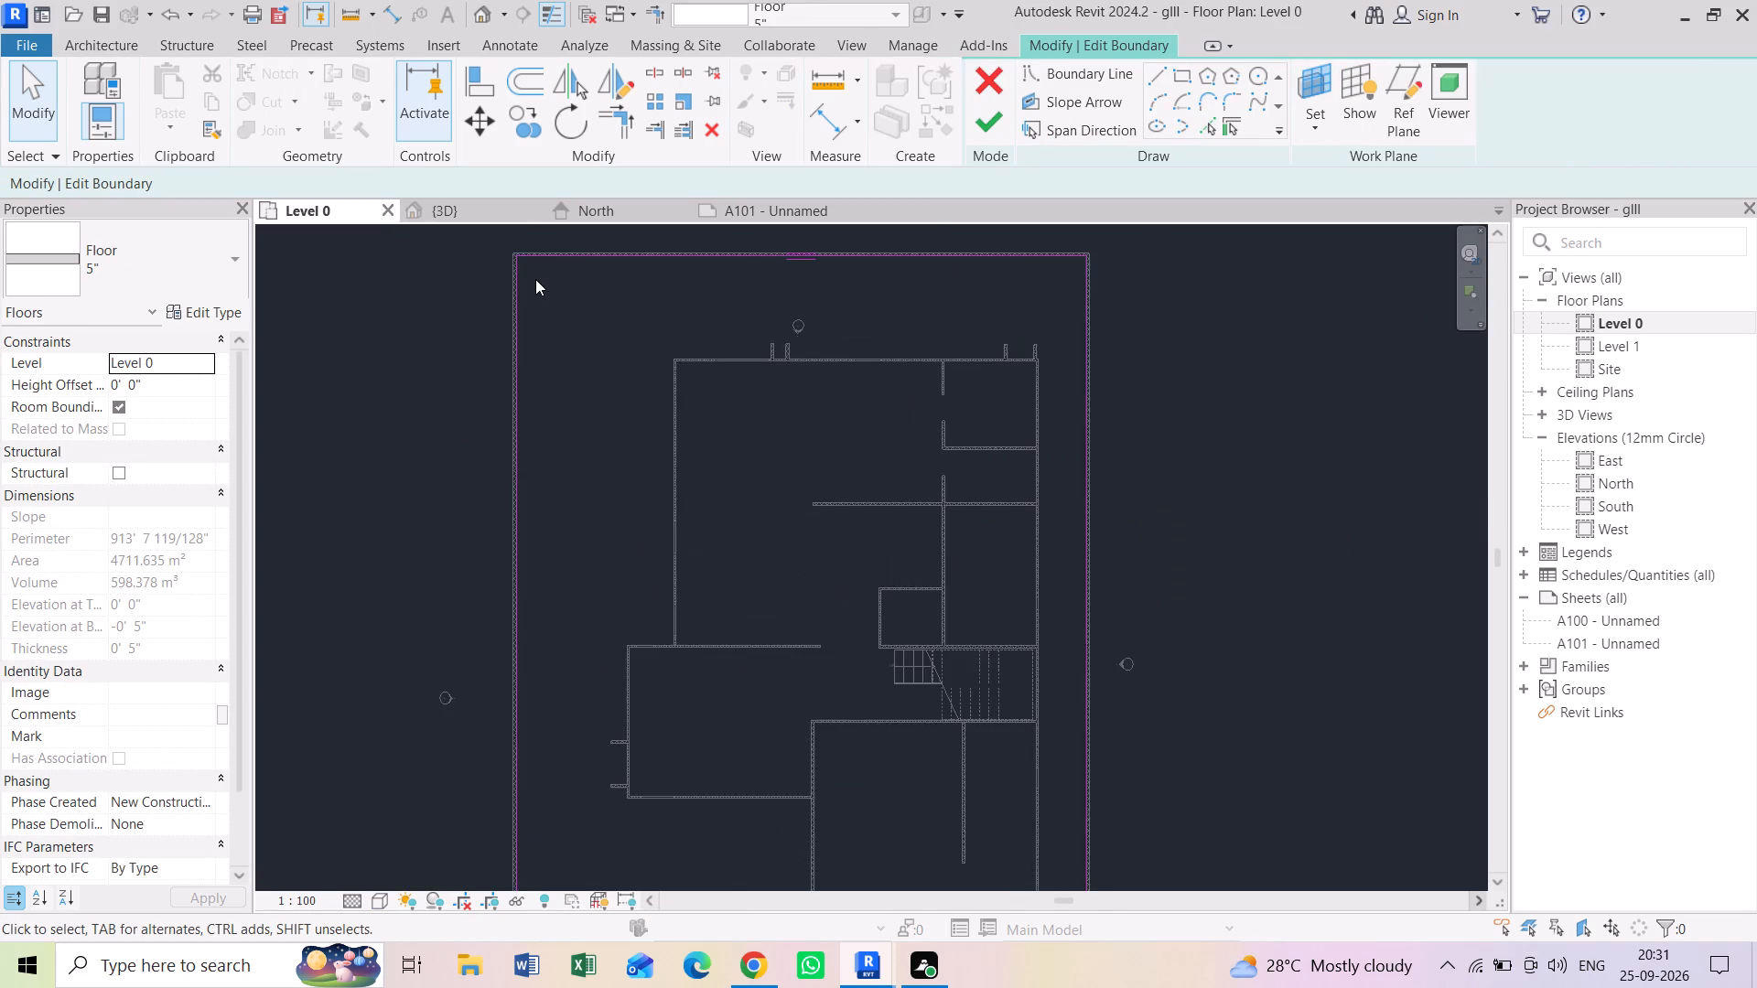
{"action": "scroll", "coordinate": [535, 279], "scroll_direction": "down", "scroll_amount": 2}
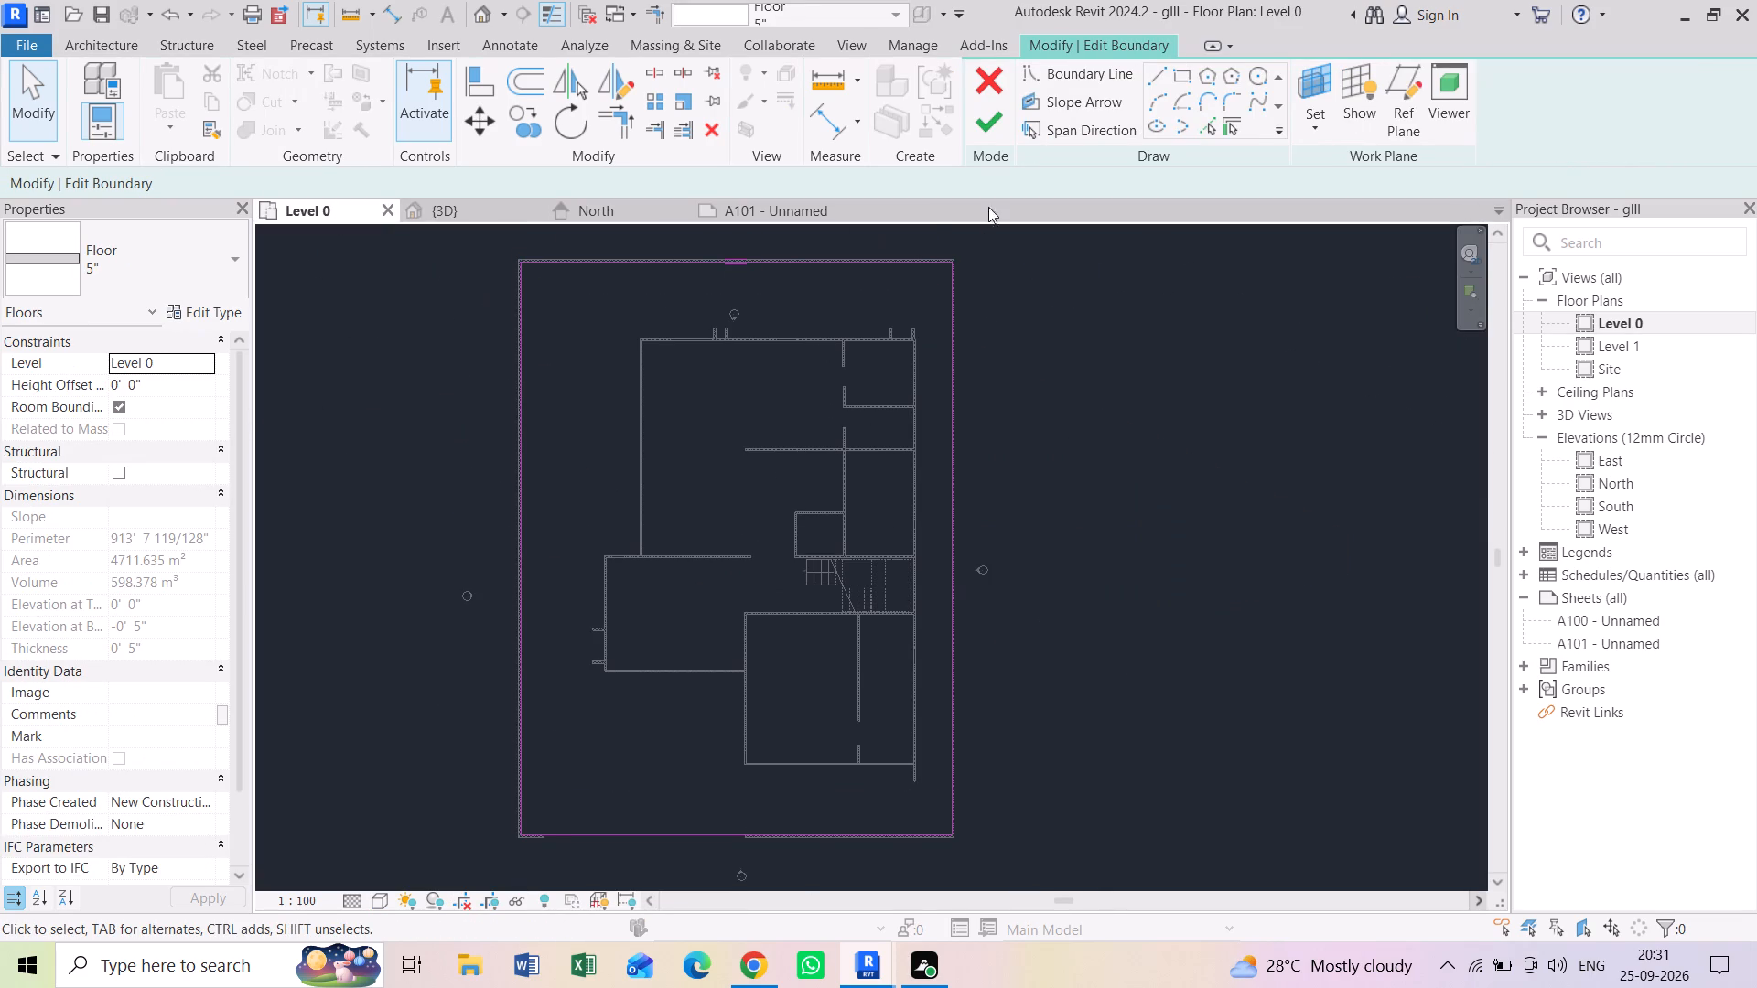
{"action": "left_click", "coordinate": [987, 131]}
{"action": "key", "text": "Escape"}
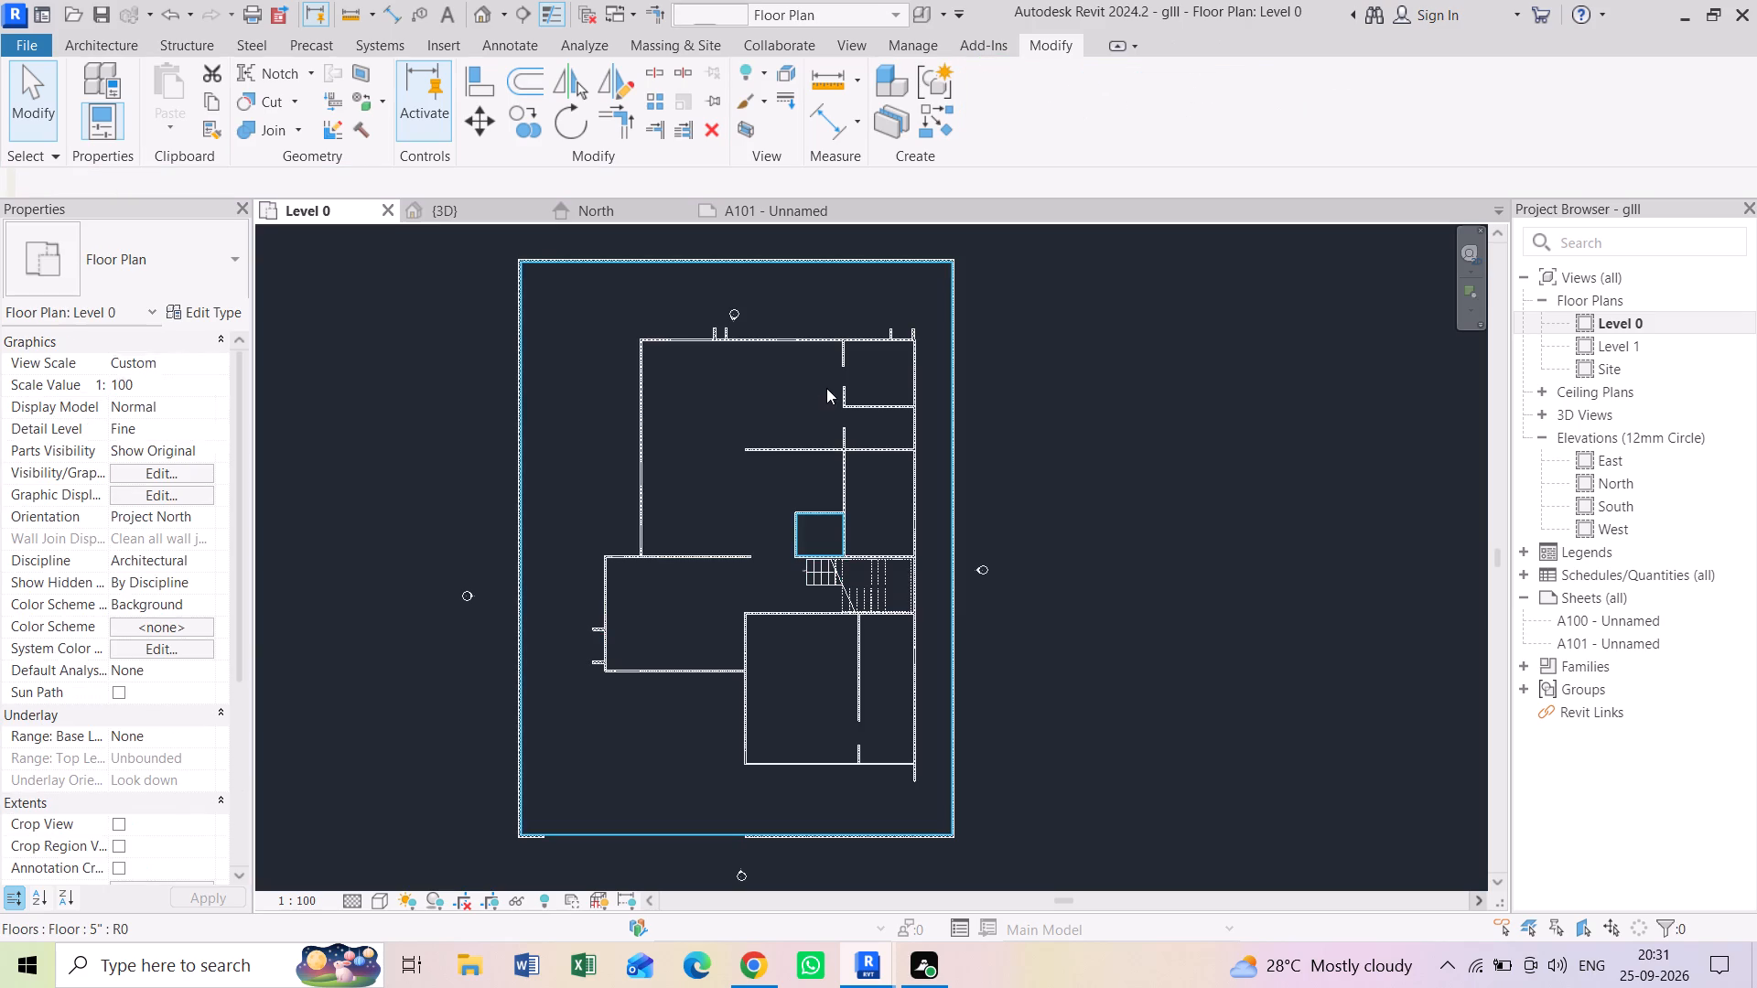
Clear the floor selection and set the Level 0 plan's visual style to Shaded.
{"action": "left_click", "coordinate": [861, 301]}
{"action": "key", "text": "Escape"}
{"action": "left_click", "coordinate": [861, 306]}
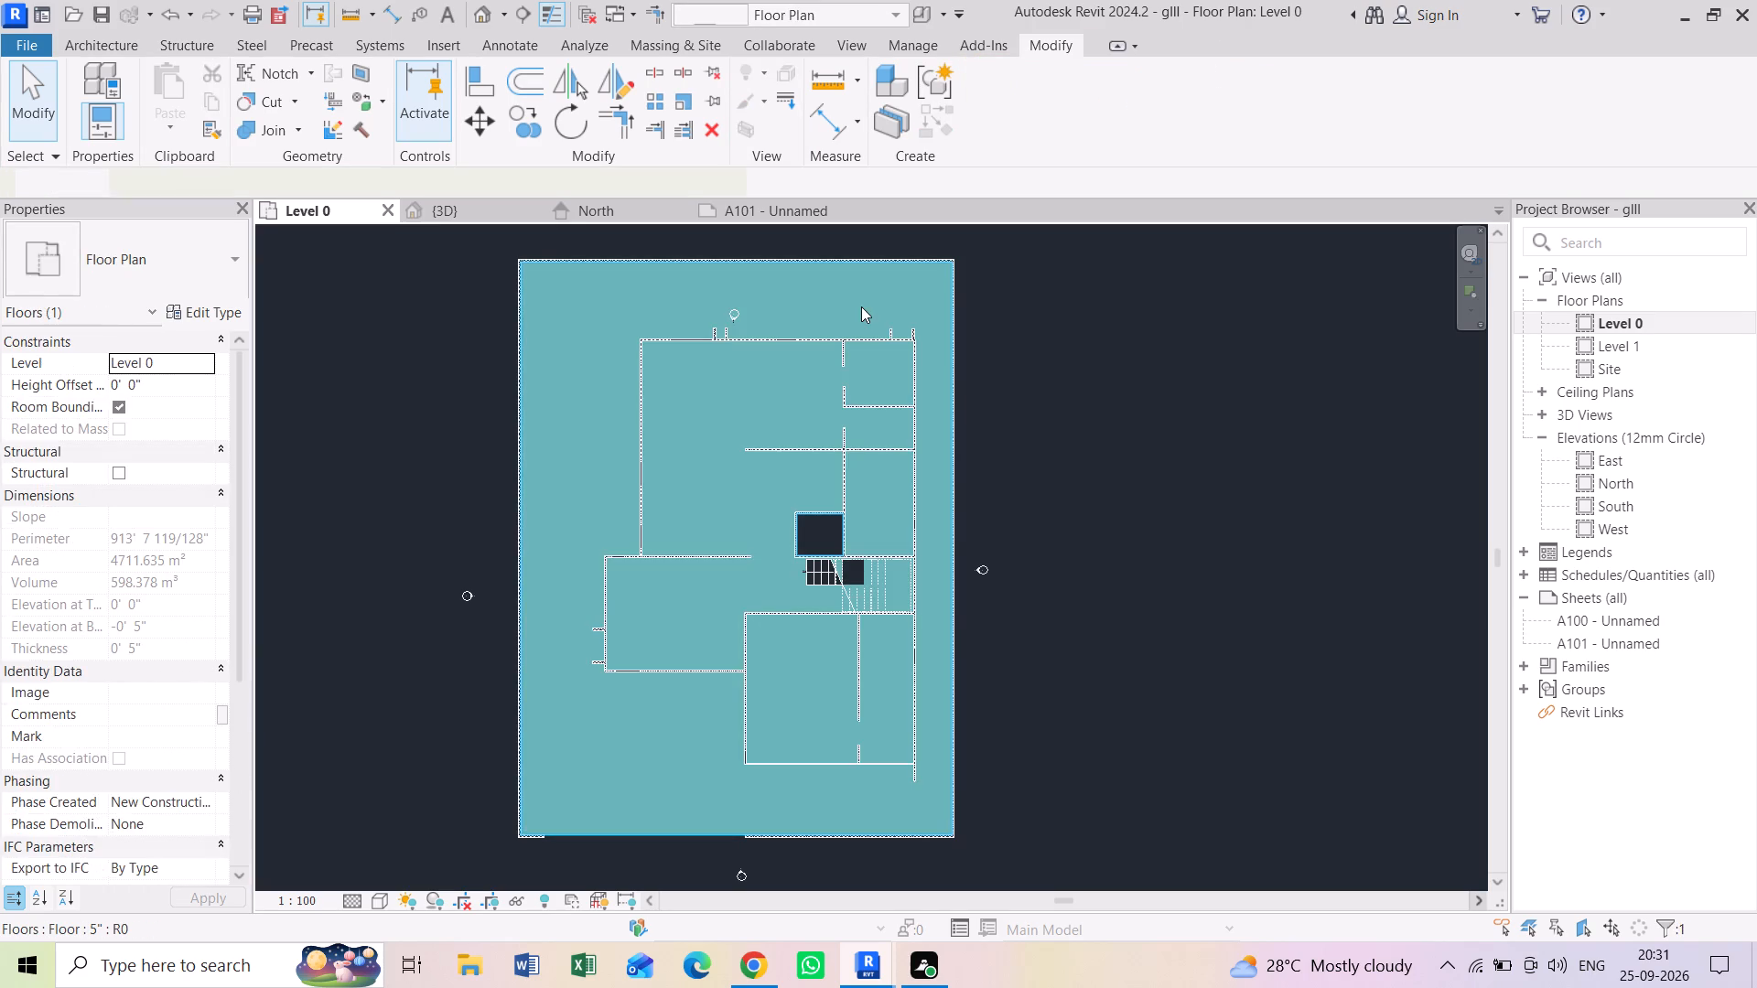
{"action": "key", "text": "Escape"}
{"action": "type", "text": "sd"}
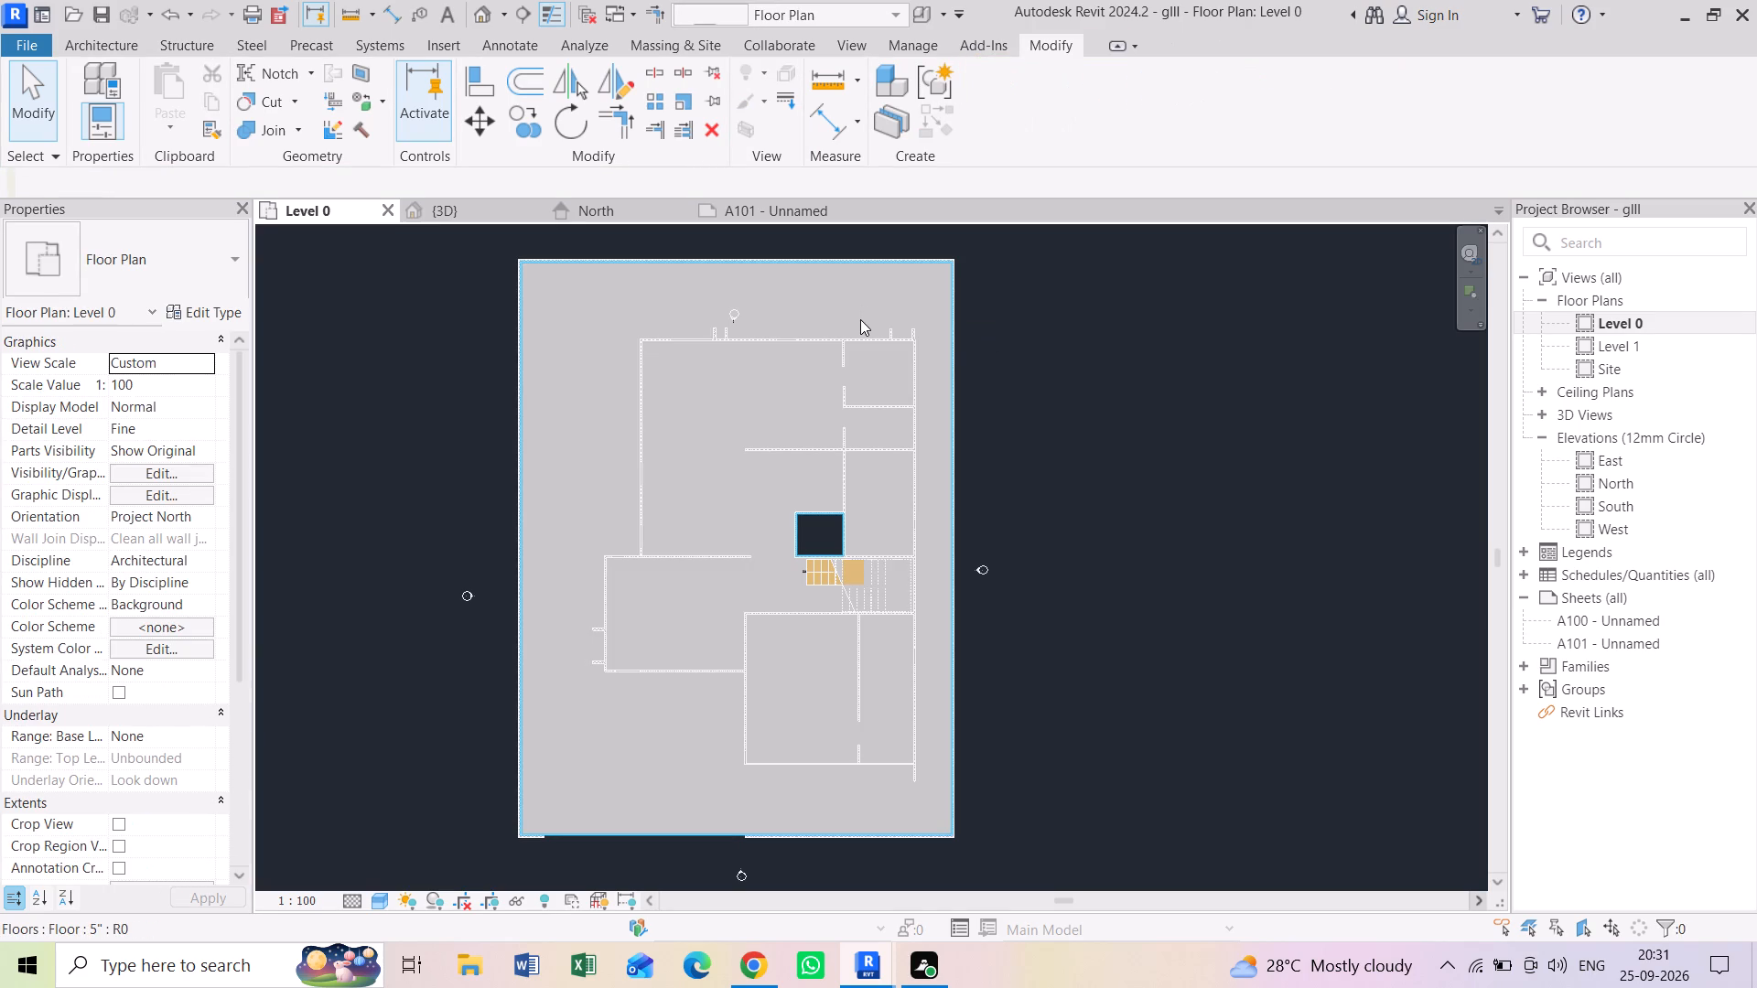
{"action": "scroll", "coordinate": [854, 327], "scroll_direction": "up", "scroll_amount": 1}
{"action": "middle_click_drag", "start_coordinate": [835, 456], "coordinate": [836, 444]}
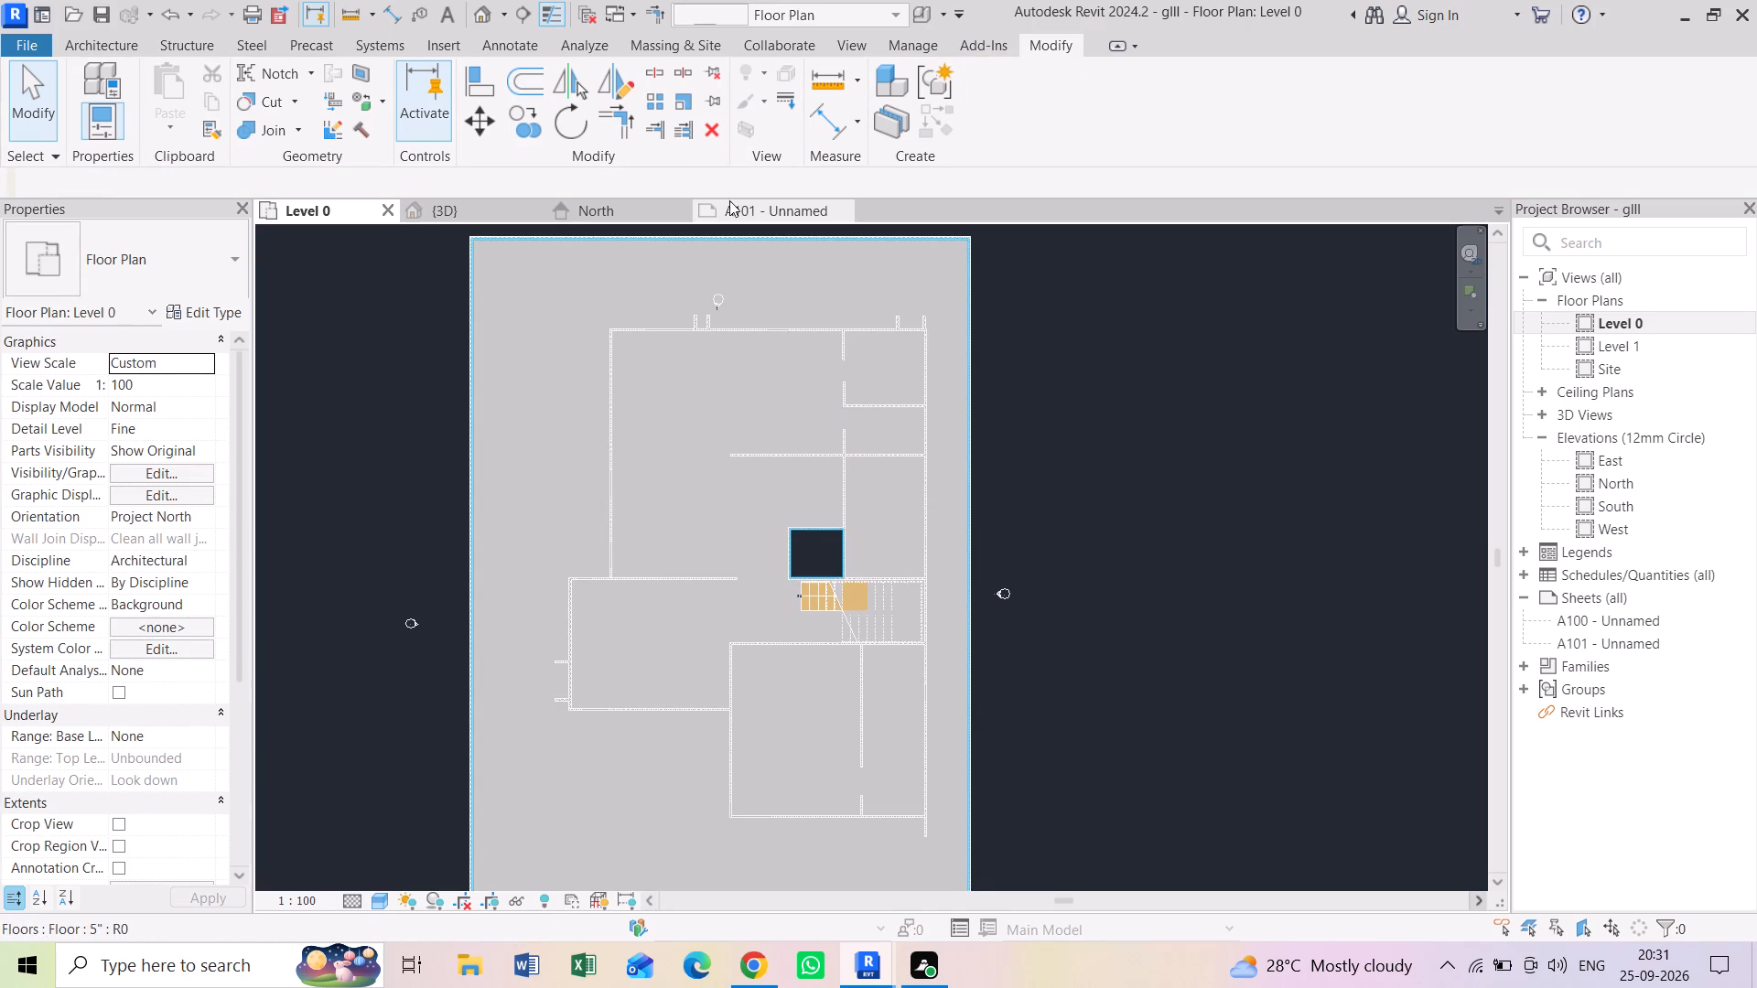
Place the Level 0 floor plan on sheet A101, over the drawing area beside the title block.
{"action": "left_click", "coordinate": [744, 202]}
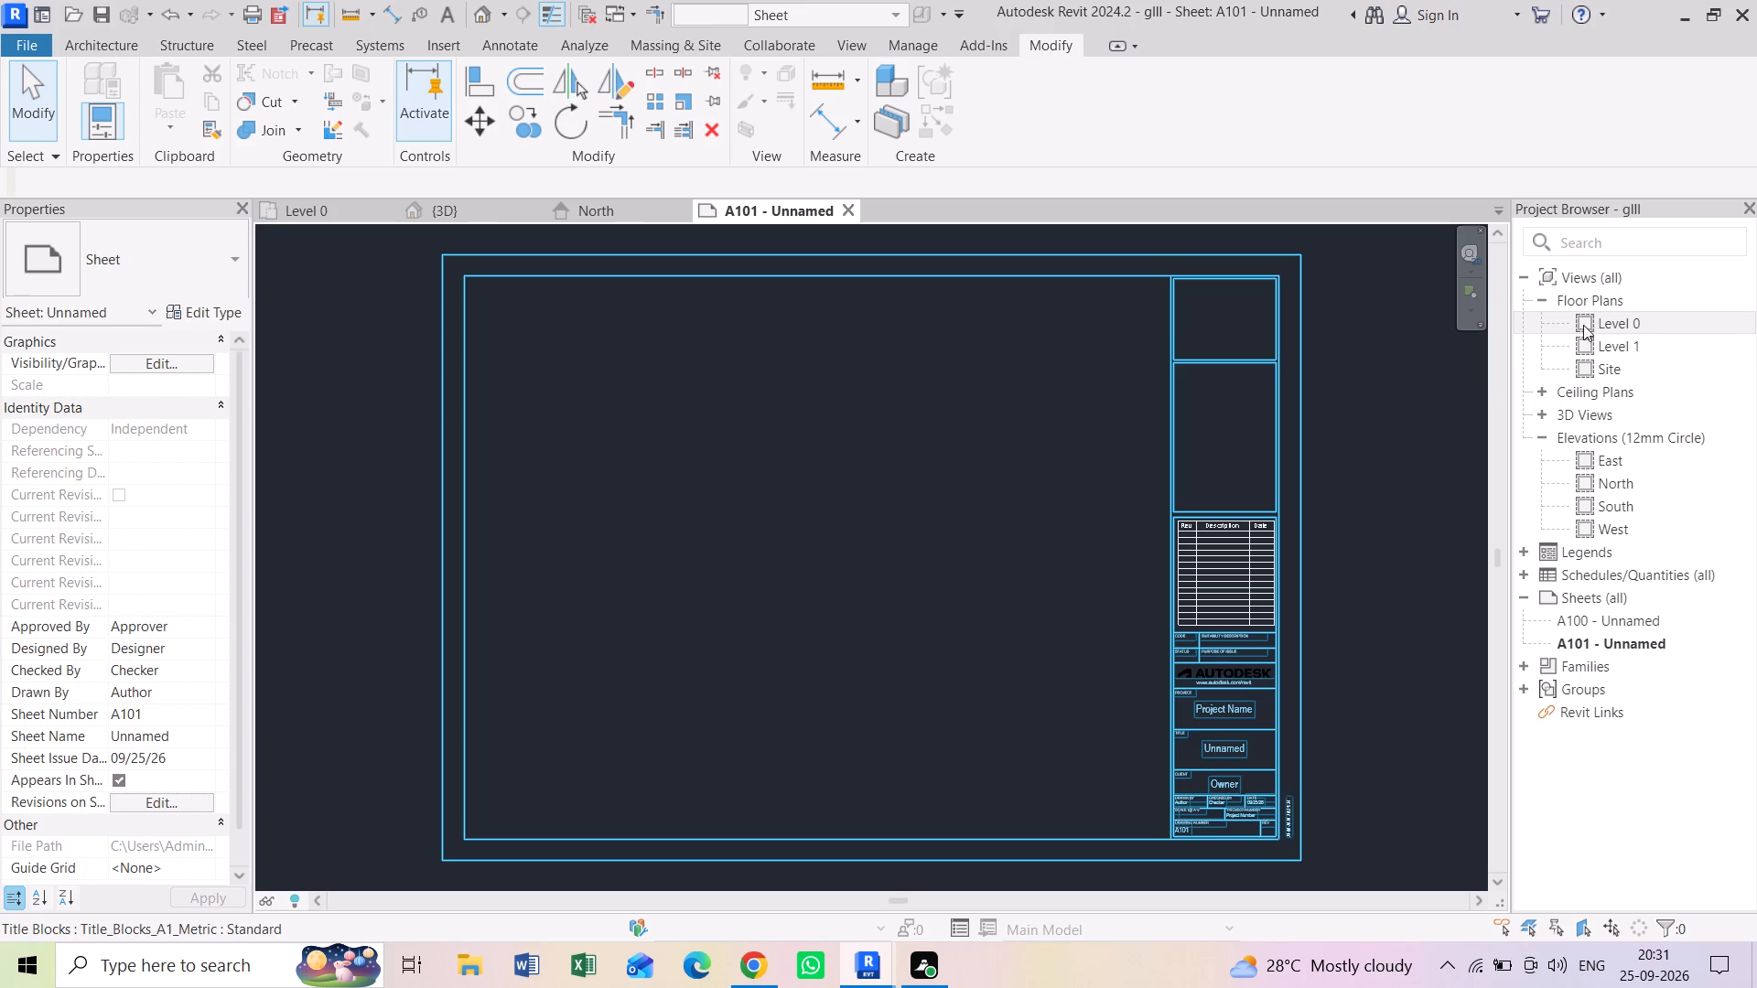
{"action": "left_click_drag", "start_coordinate": [1583, 325], "coordinate": [649, 440]}
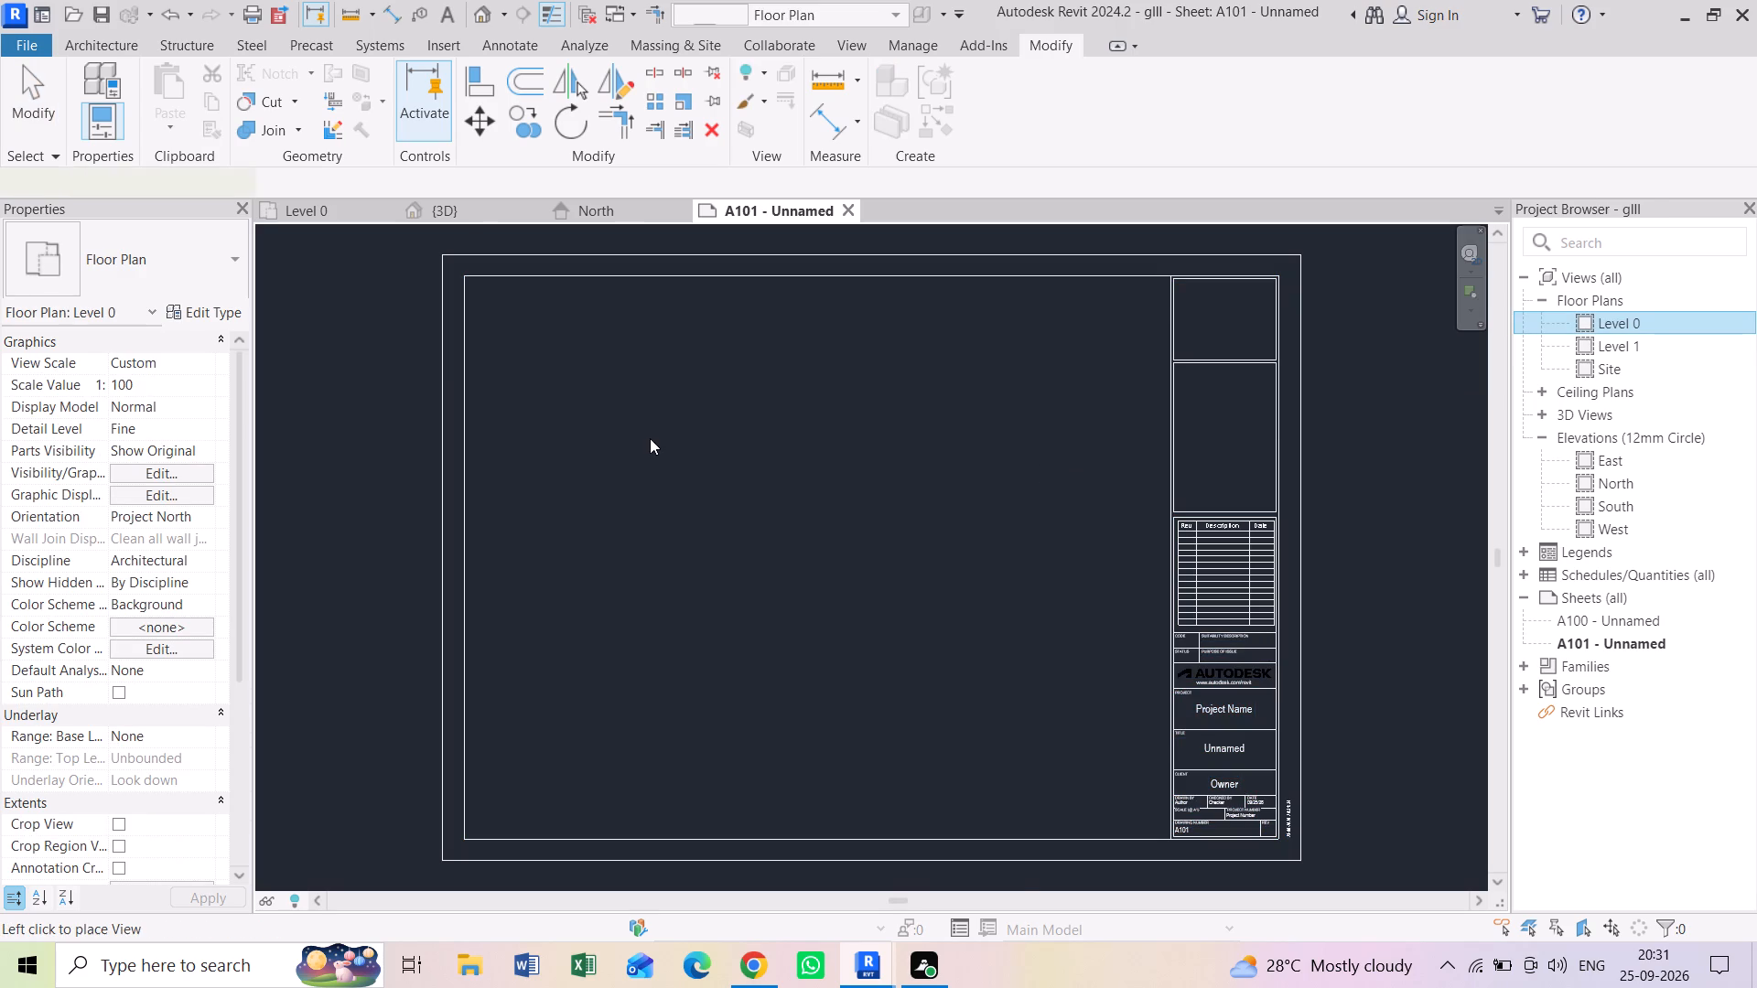
{"action": "scroll", "coordinate": [680, 449], "scroll_direction": "down", "scroll_amount": 2}
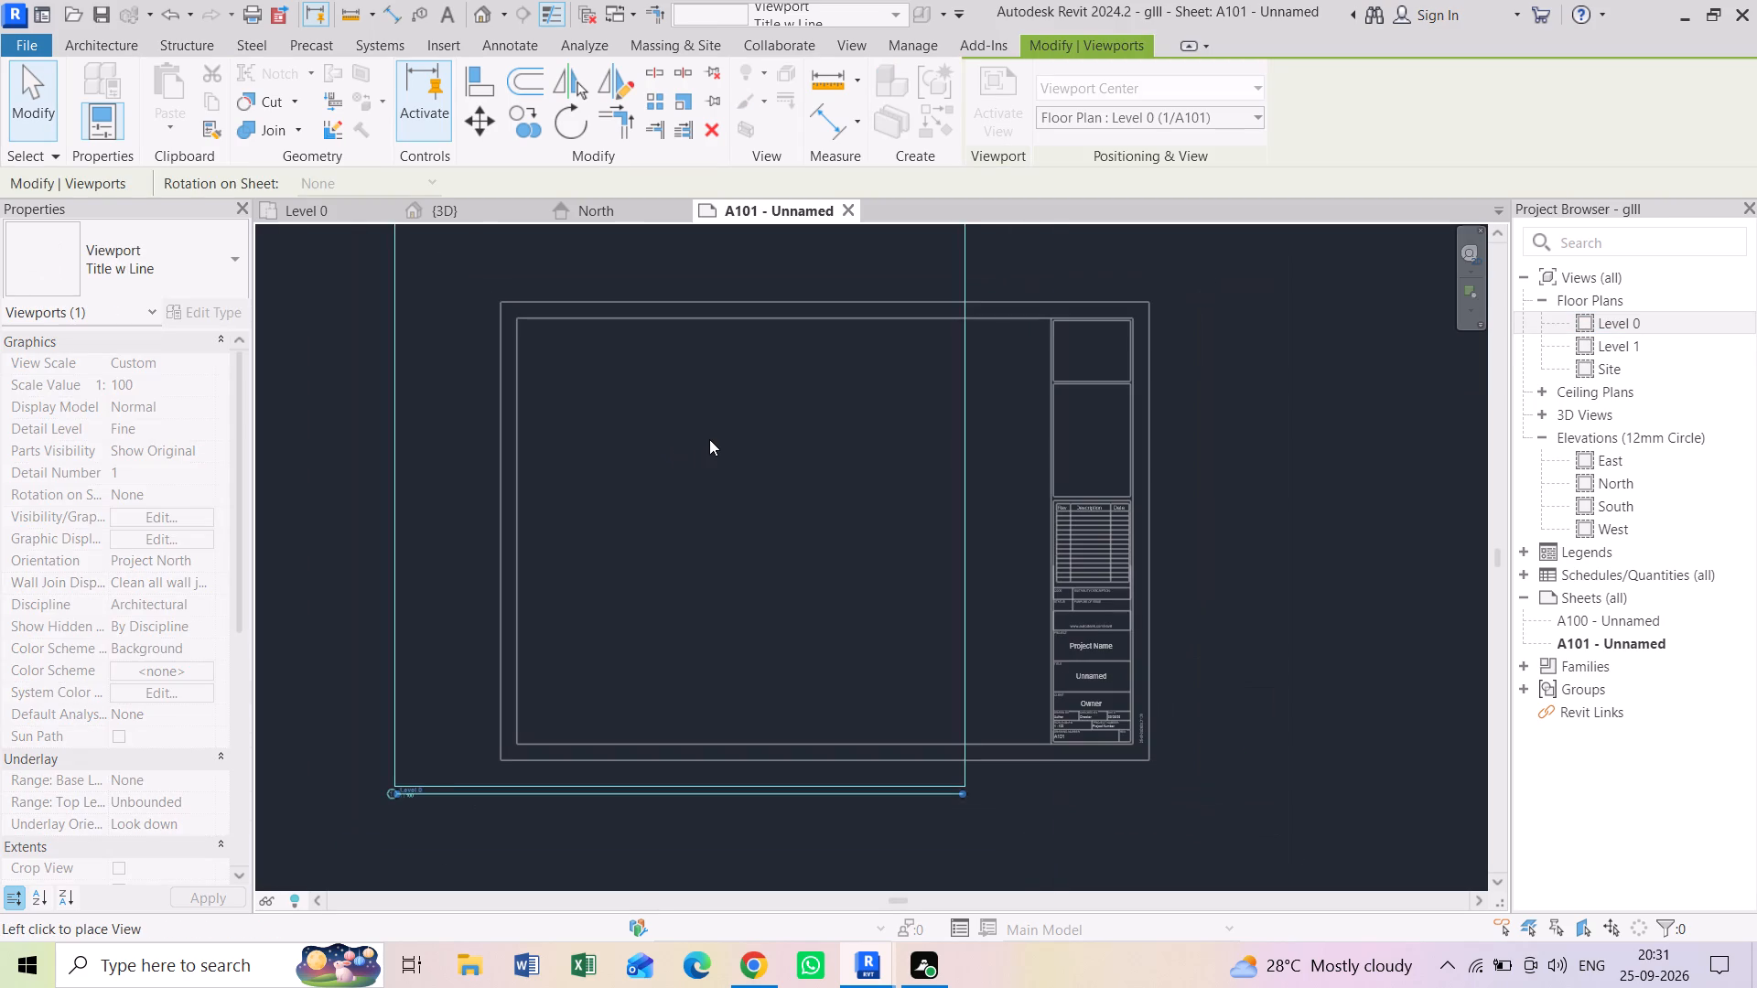
{"action": "left_click", "coordinate": [715, 439]}
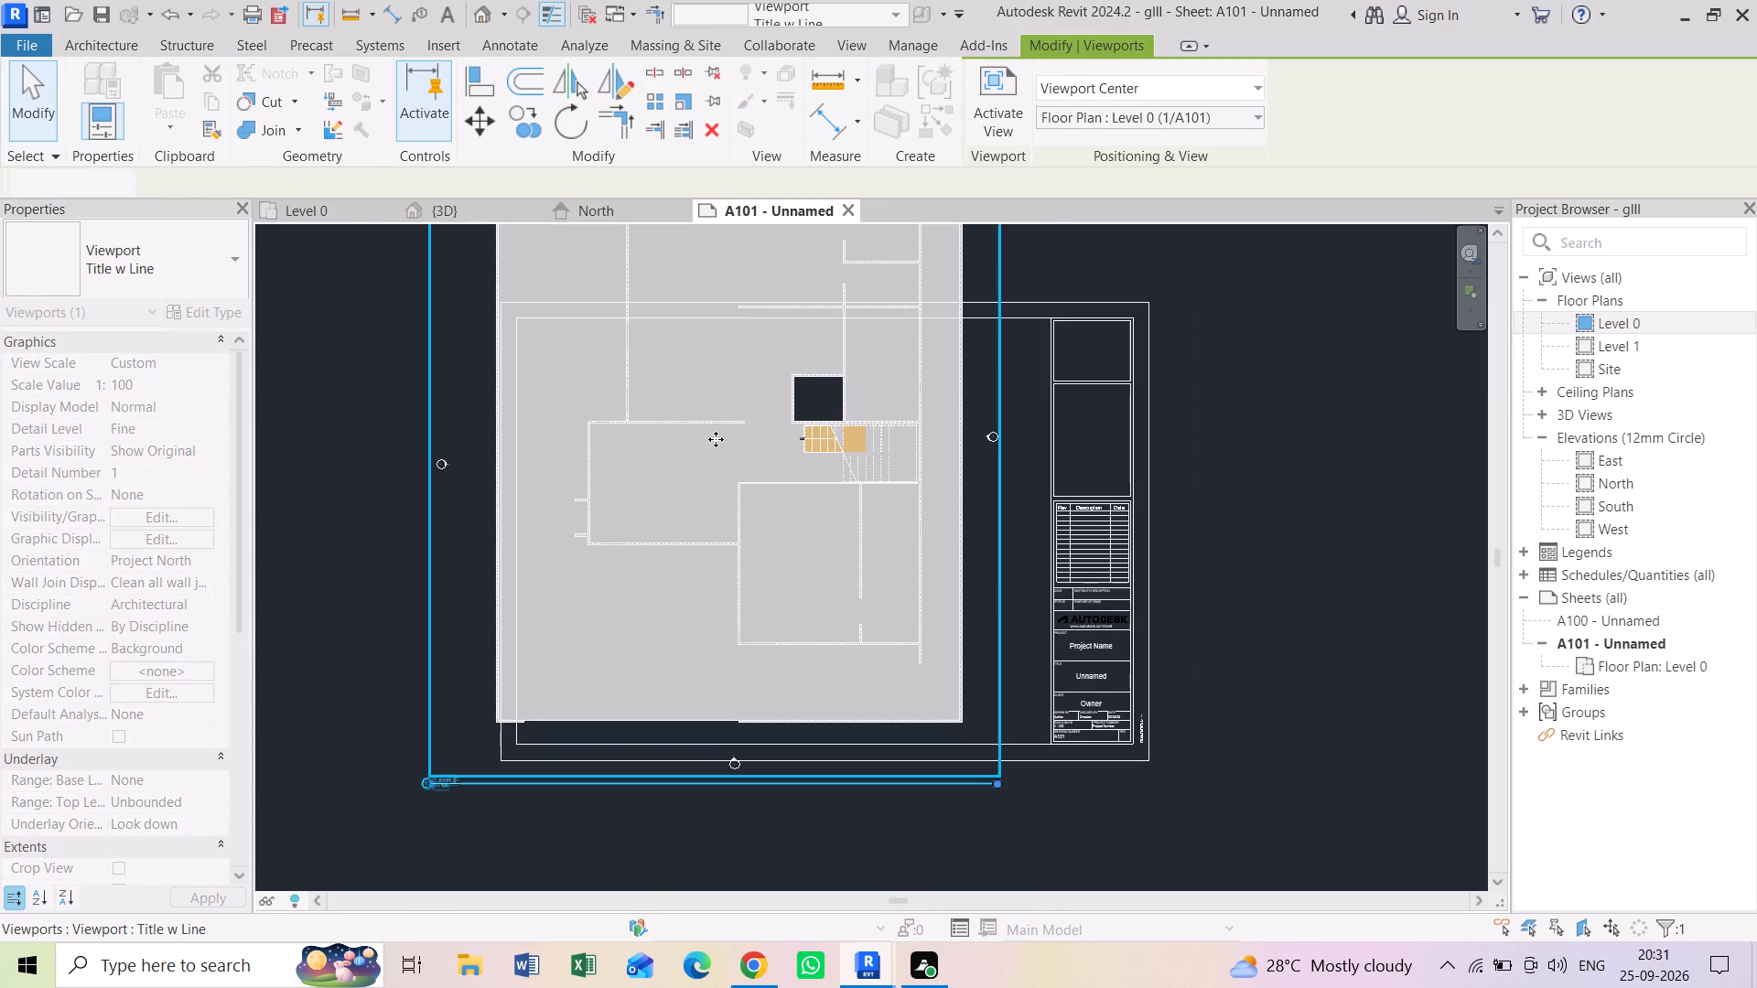
Activate the Level 0 viewport on sheet A101 for editing.
{"action": "scroll", "coordinate": [717, 440], "scroll_direction": "down", "scroll_amount": 1}
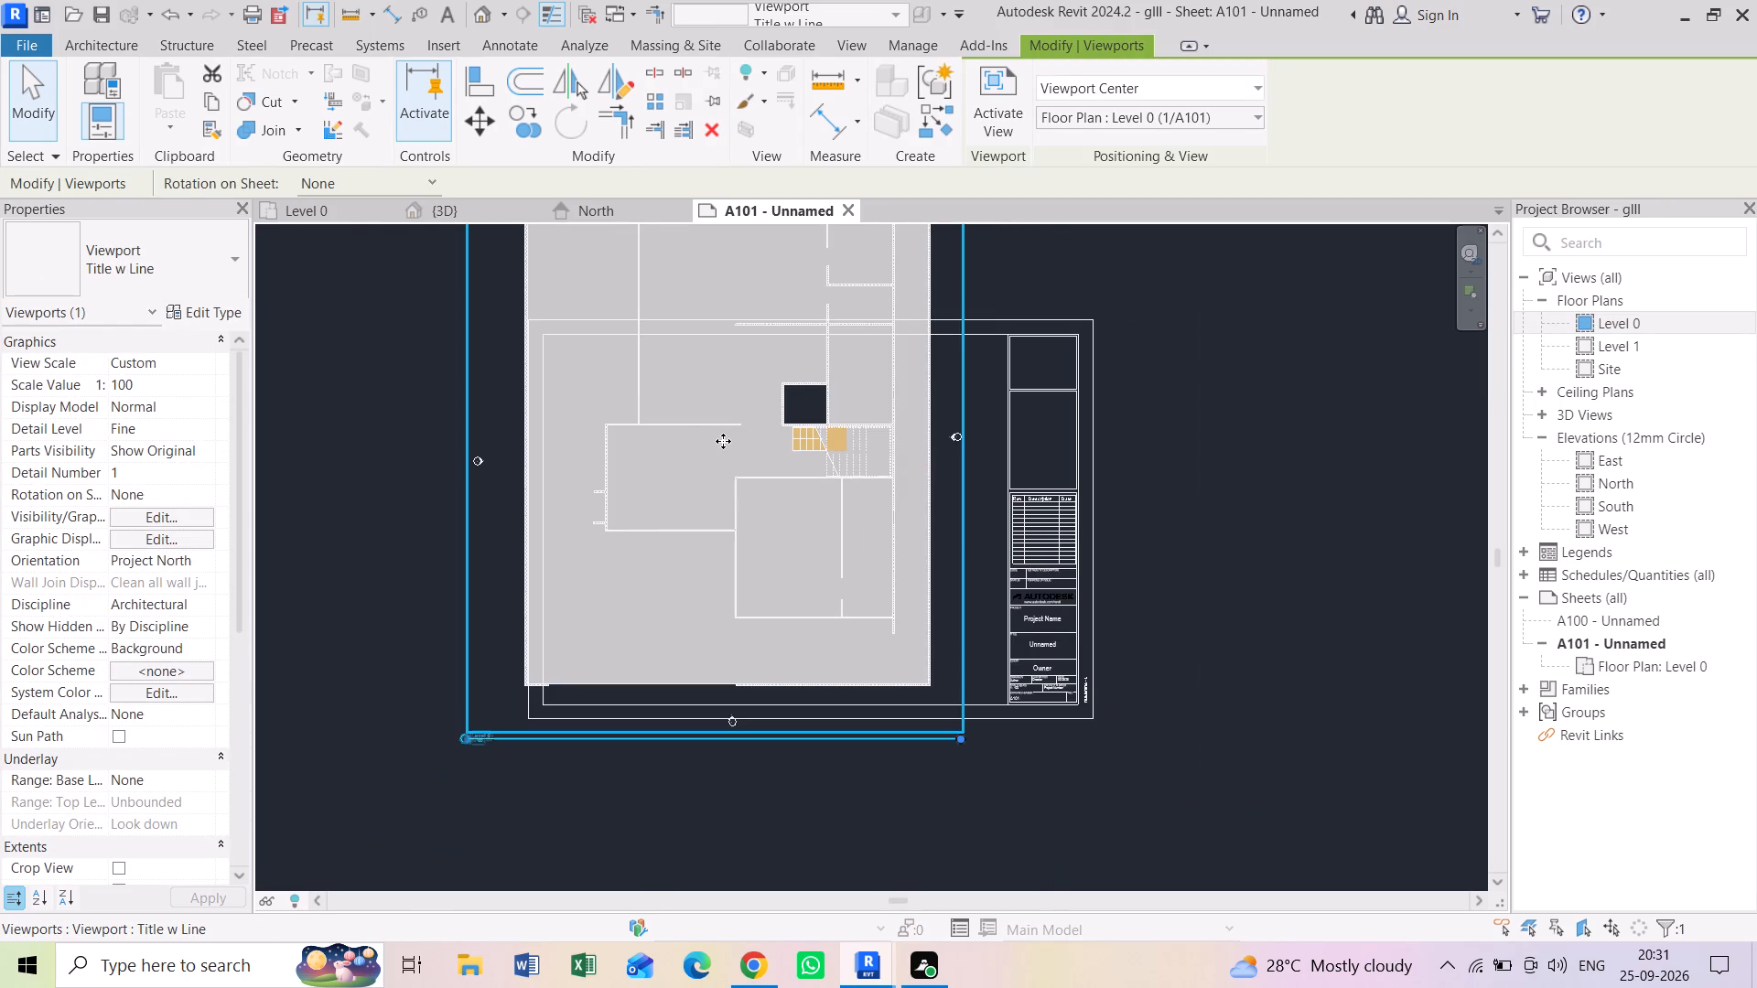
{"action": "middle_click_drag", "start_coordinate": [723, 441], "coordinate": [756, 593]}
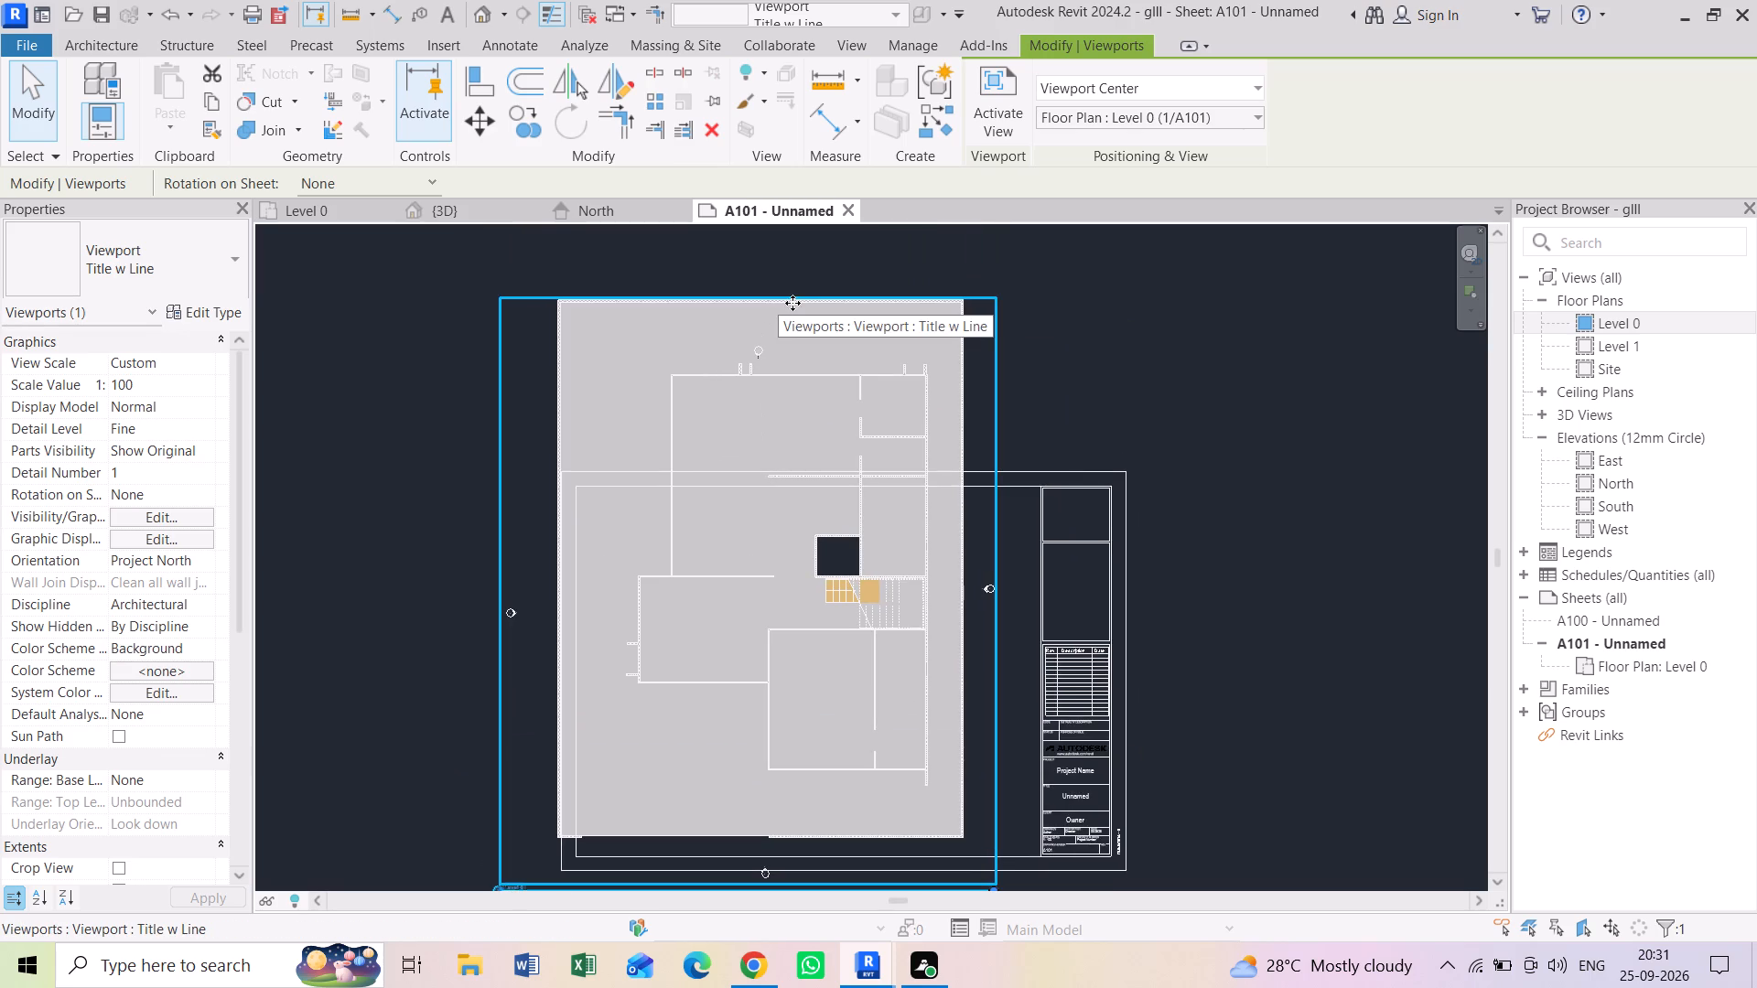
{"action": "double_click", "coordinate": [994, 295]}
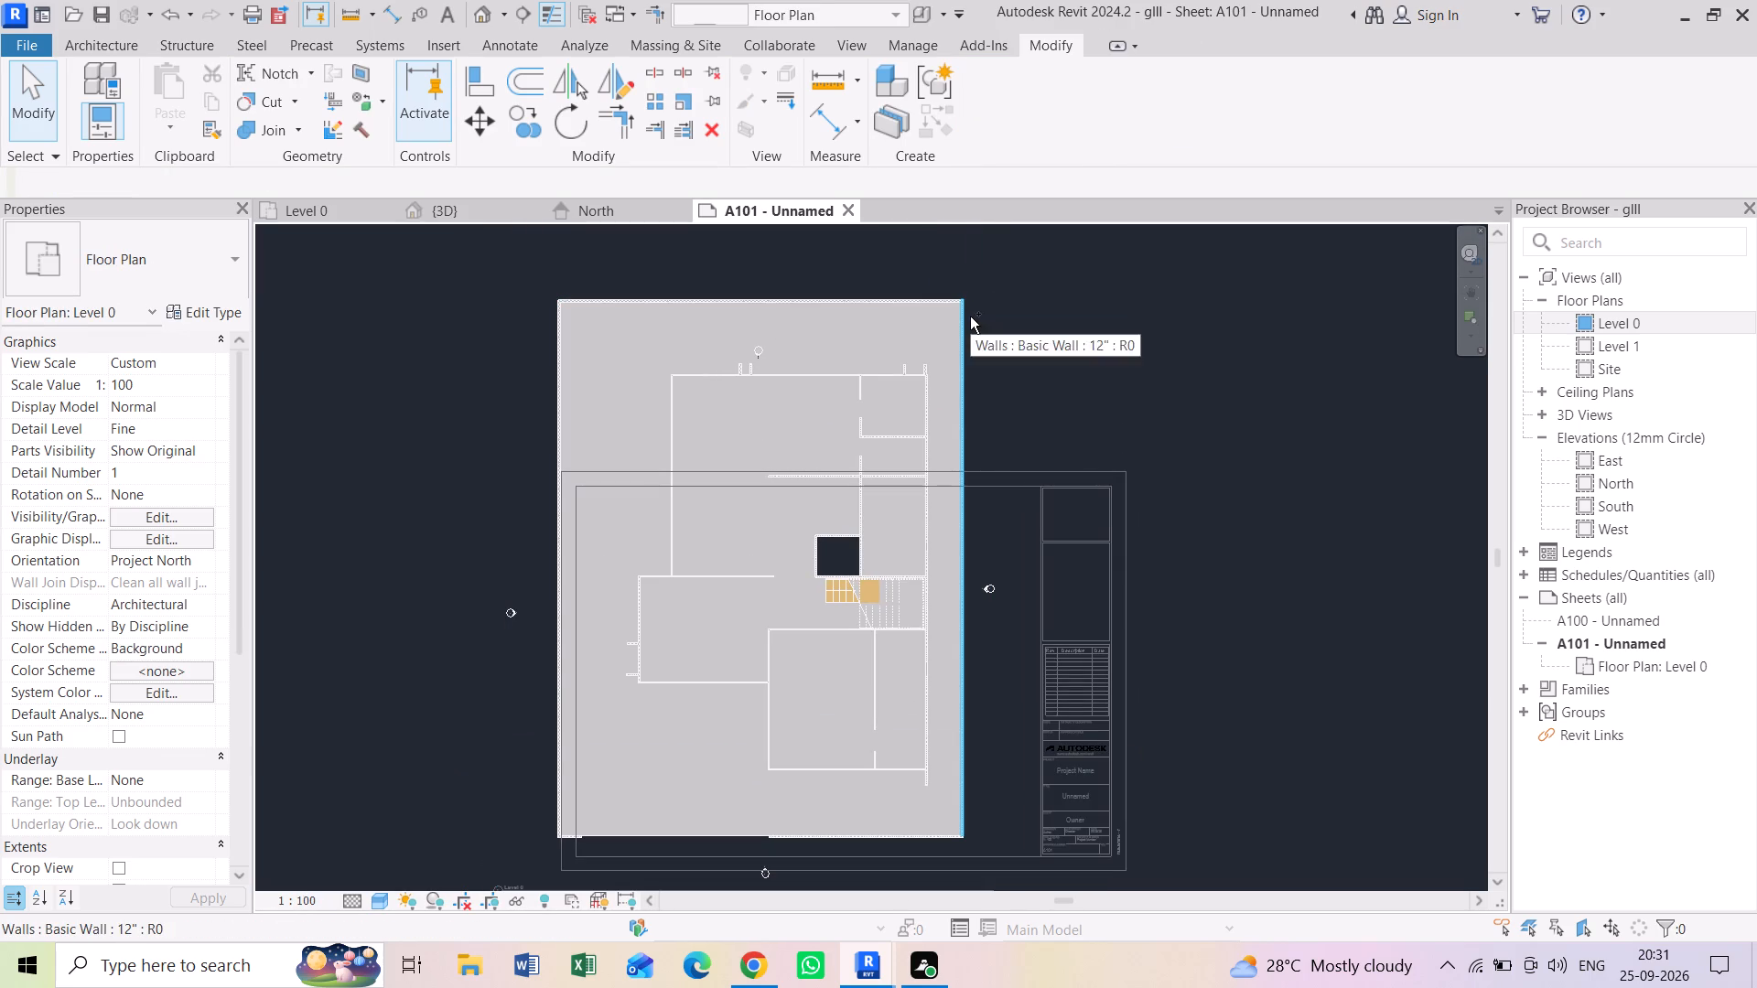
Undo the placement of the Level 0 floor plan on sheet A101.
{"action": "key", "text": "ctrl+z"}
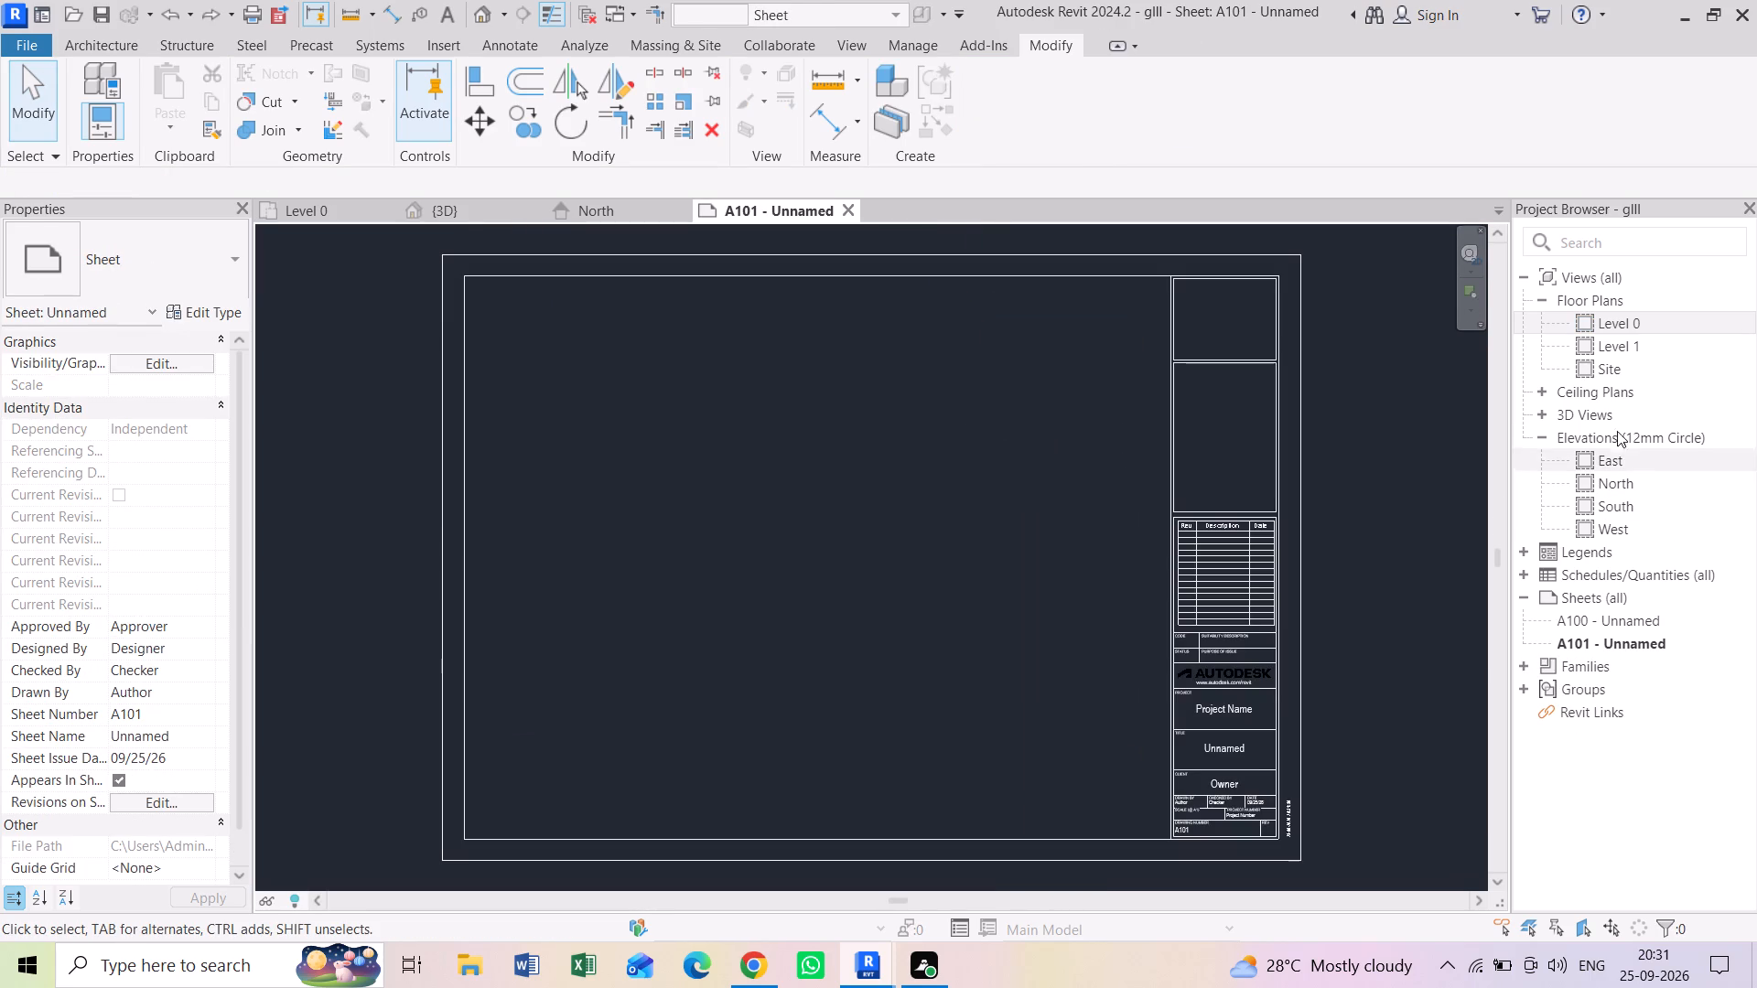
Place the {3D} view on sheet A101, over the lower part of the drawing area, and clear the selection.
{"action": "left_click", "coordinate": [1535, 413]}
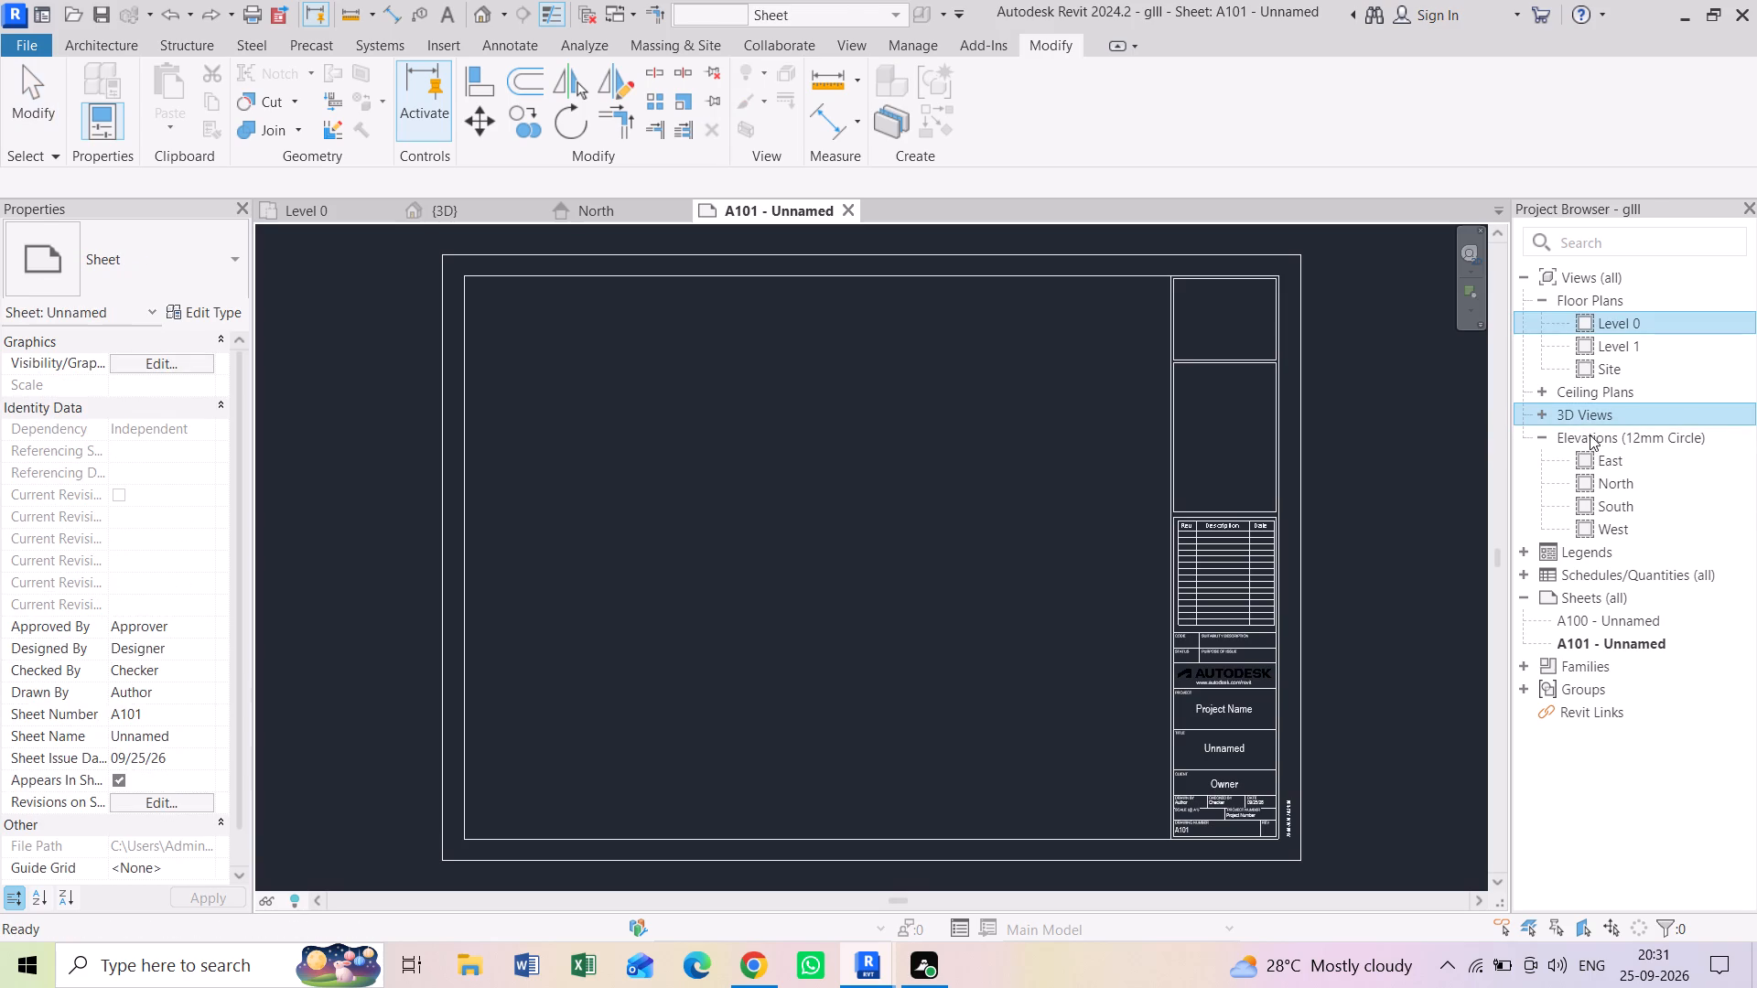
{"action": "left_click_drag", "start_coordinate": [1580, 435], "coordinate": [851, 542]}
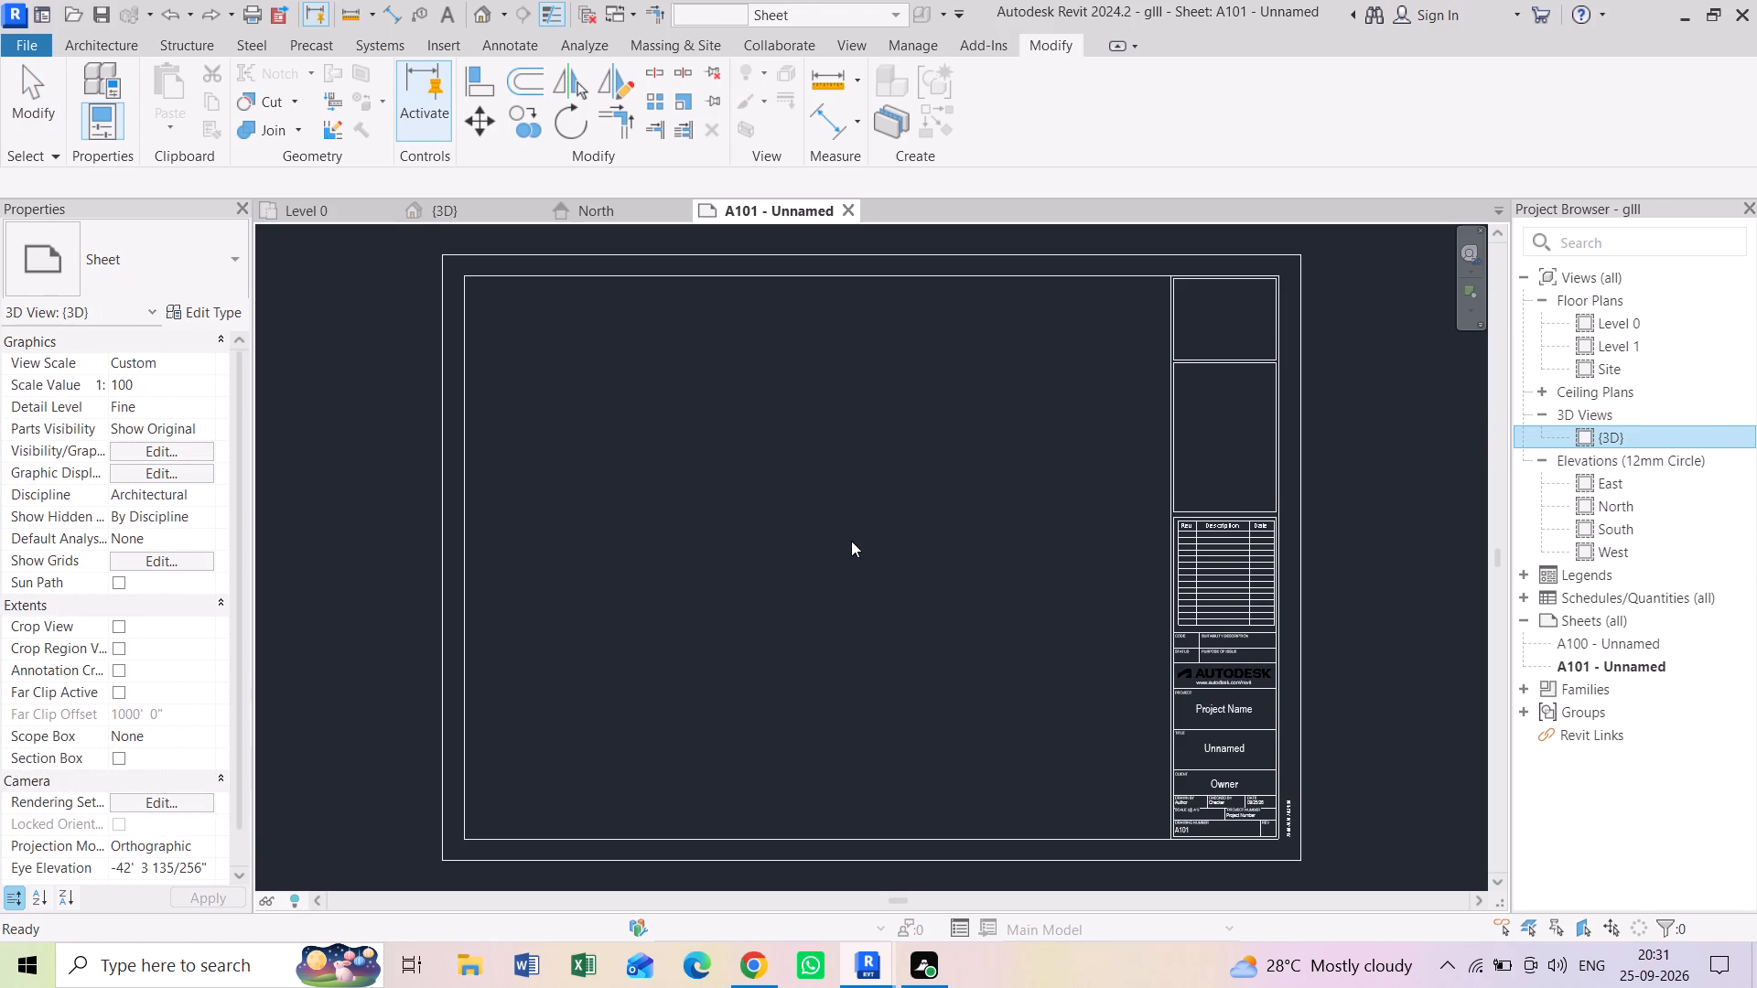
{"action": "scroll", "coordinate": [851, 541], "scroll_direction": "down", "scroll_amount": 2}
{"action": "left_click", "coordinate": [857, 540]}
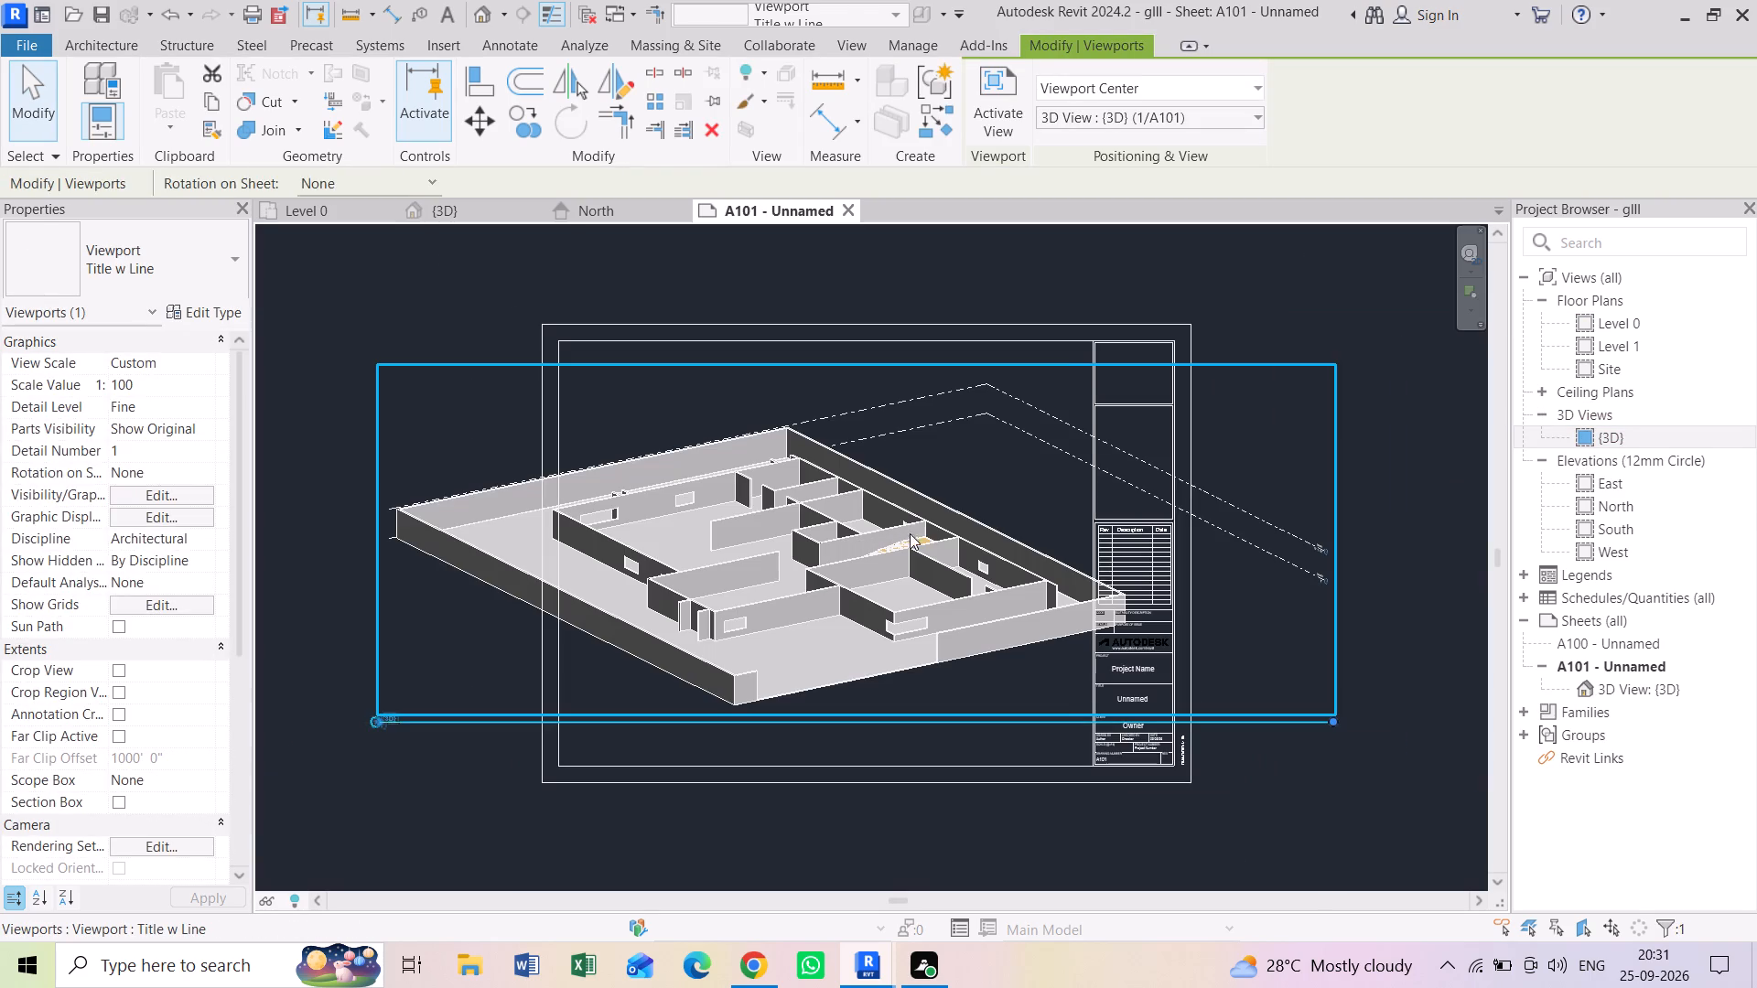
{"action": "key", "text": "Escape"}
{"action": "key", "text": "Escape"}
{"action": "key", "text": "Escape"}
{"action": "key", "text": "Escape"}
{"action": "left_click", "coordinate": [866, 553]}
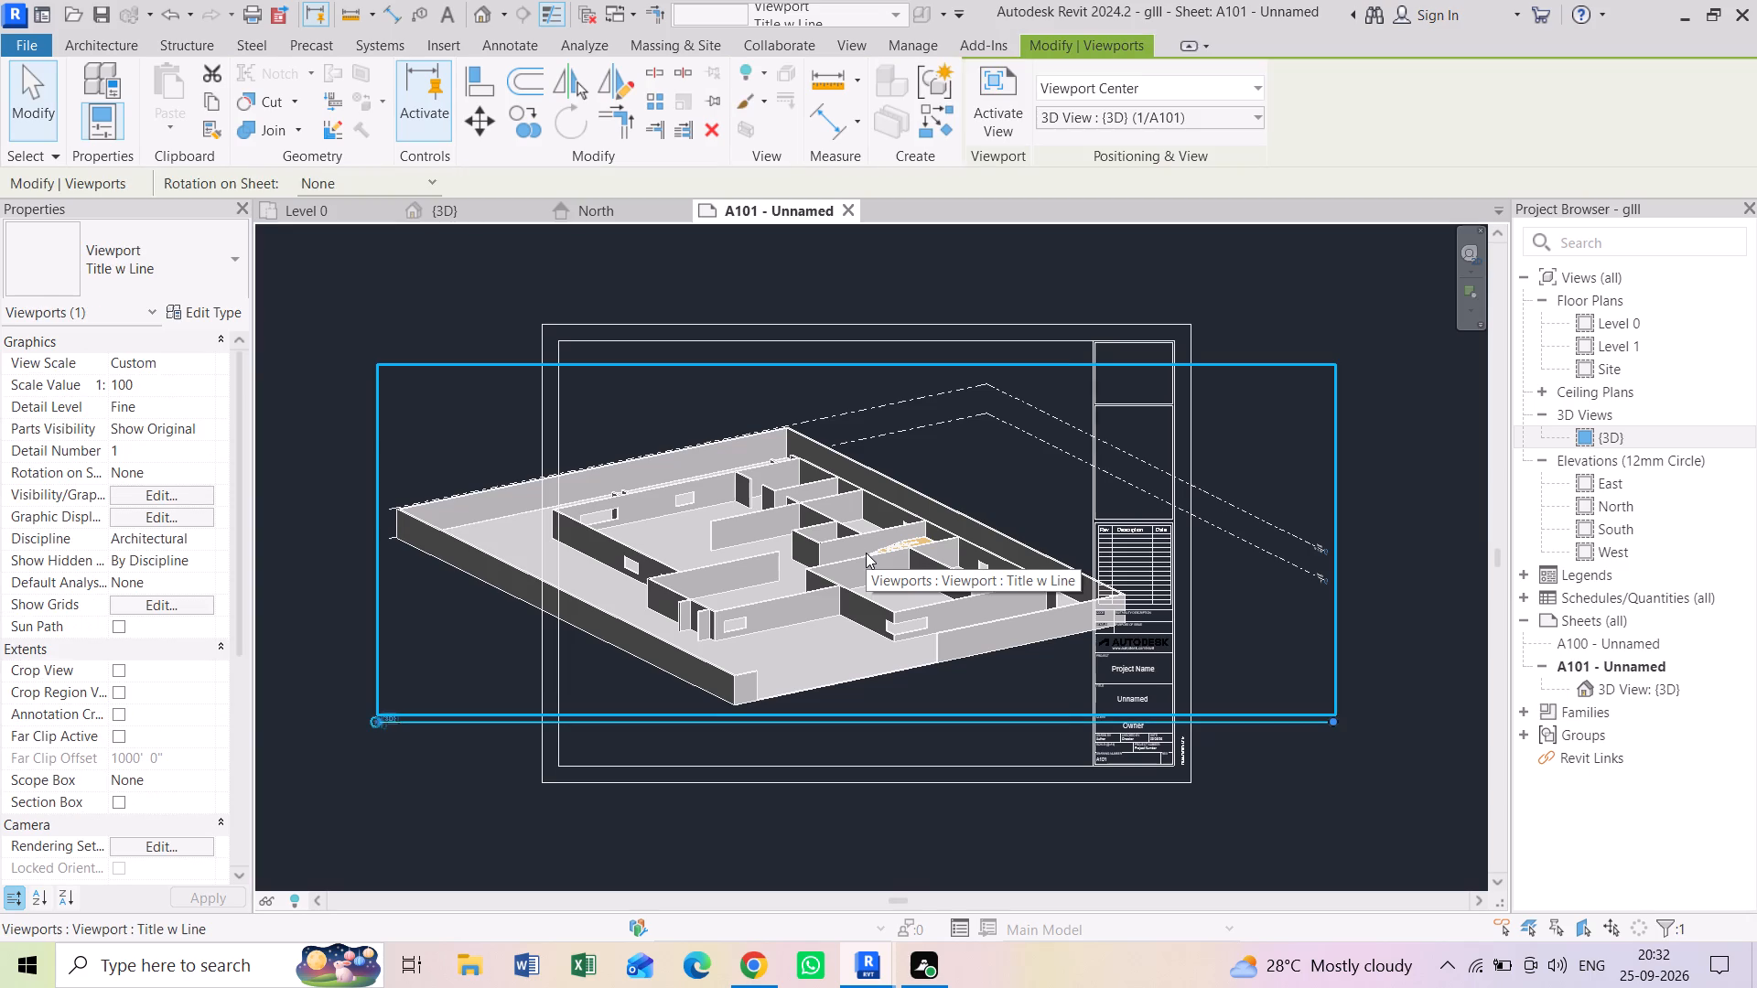
{"action": "key", "text": "Escape"}
Select sheet A101's title block and review its identity data and type properties.
{"action": "left_click", "coordinate": [1021, 325]}
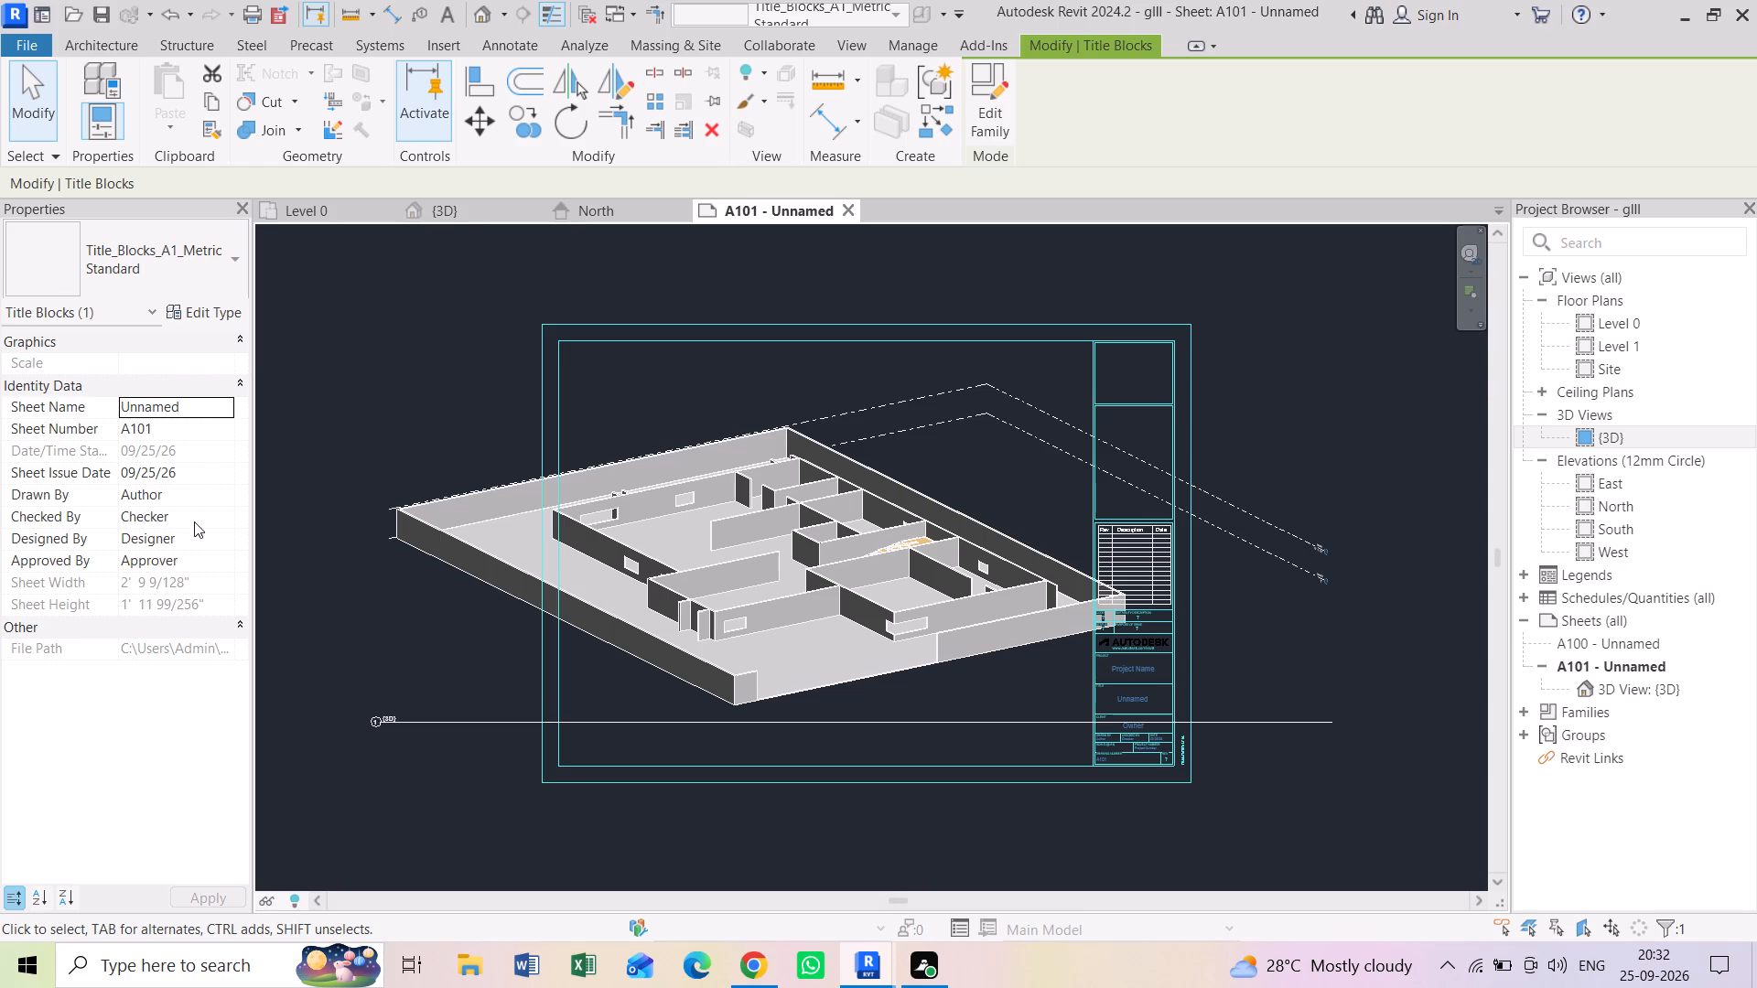
{"action": "left_click", "coordinate": [206, 435]}
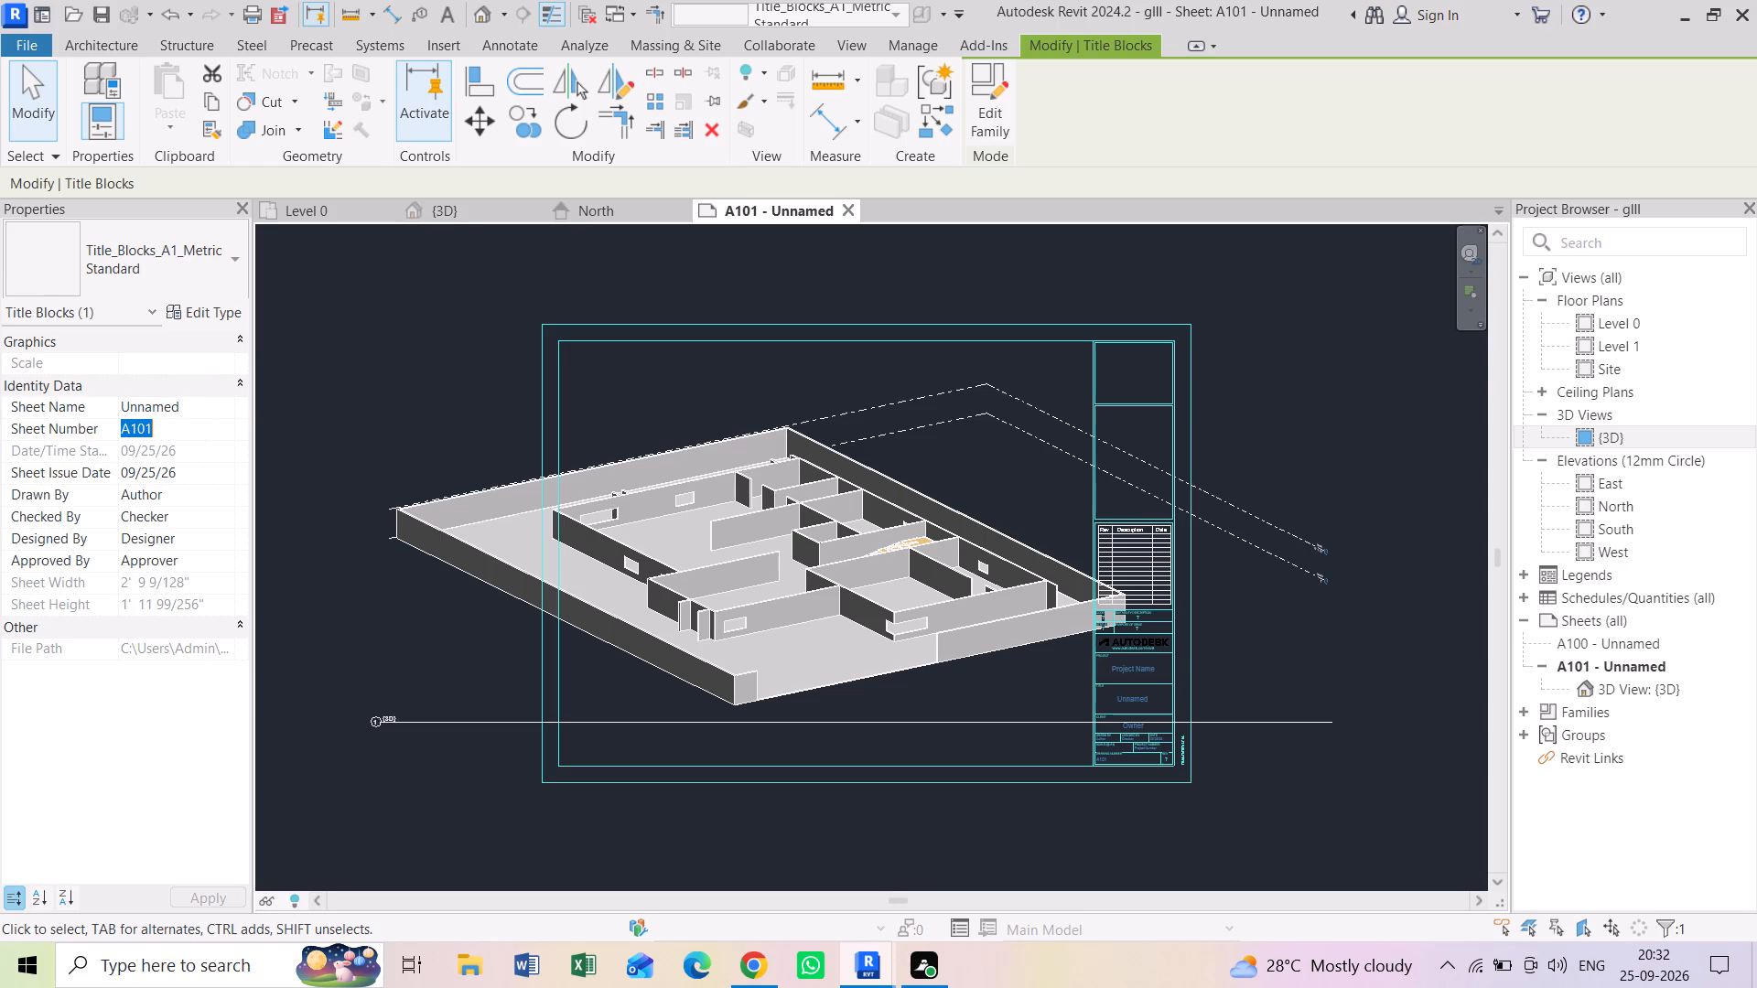
{"action": "left_click", "coordinate": [217, 429]}
{"action": "left_click", "coordinate": [214, 585]}
{"action": "left_click", "coordinate": [207, 332]}
{"action": "left_click", "coordinate": [178, 305]}
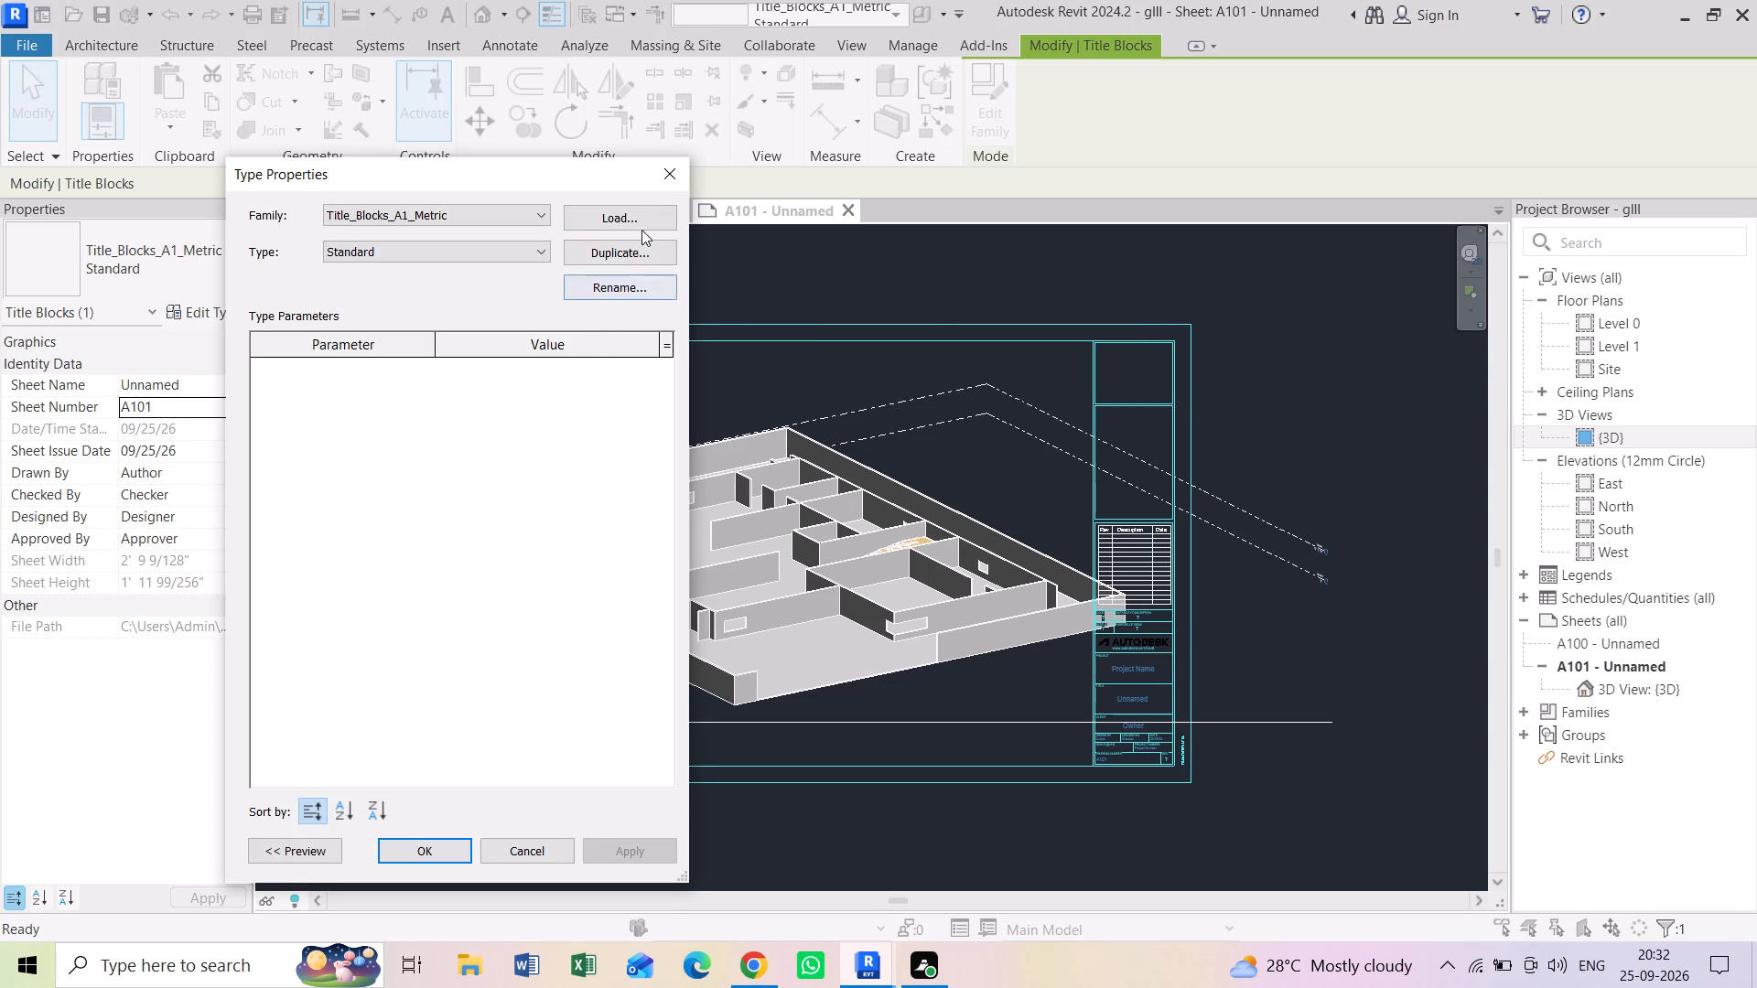
{"action": "left_click", "coordinate": [663, 182]}
Load the E 34 x 44 Horizontal family from the Titleblocks library folder and apply it as sheet A101's title block.
{"action": "left_click", "coordinate": [203, 315]}
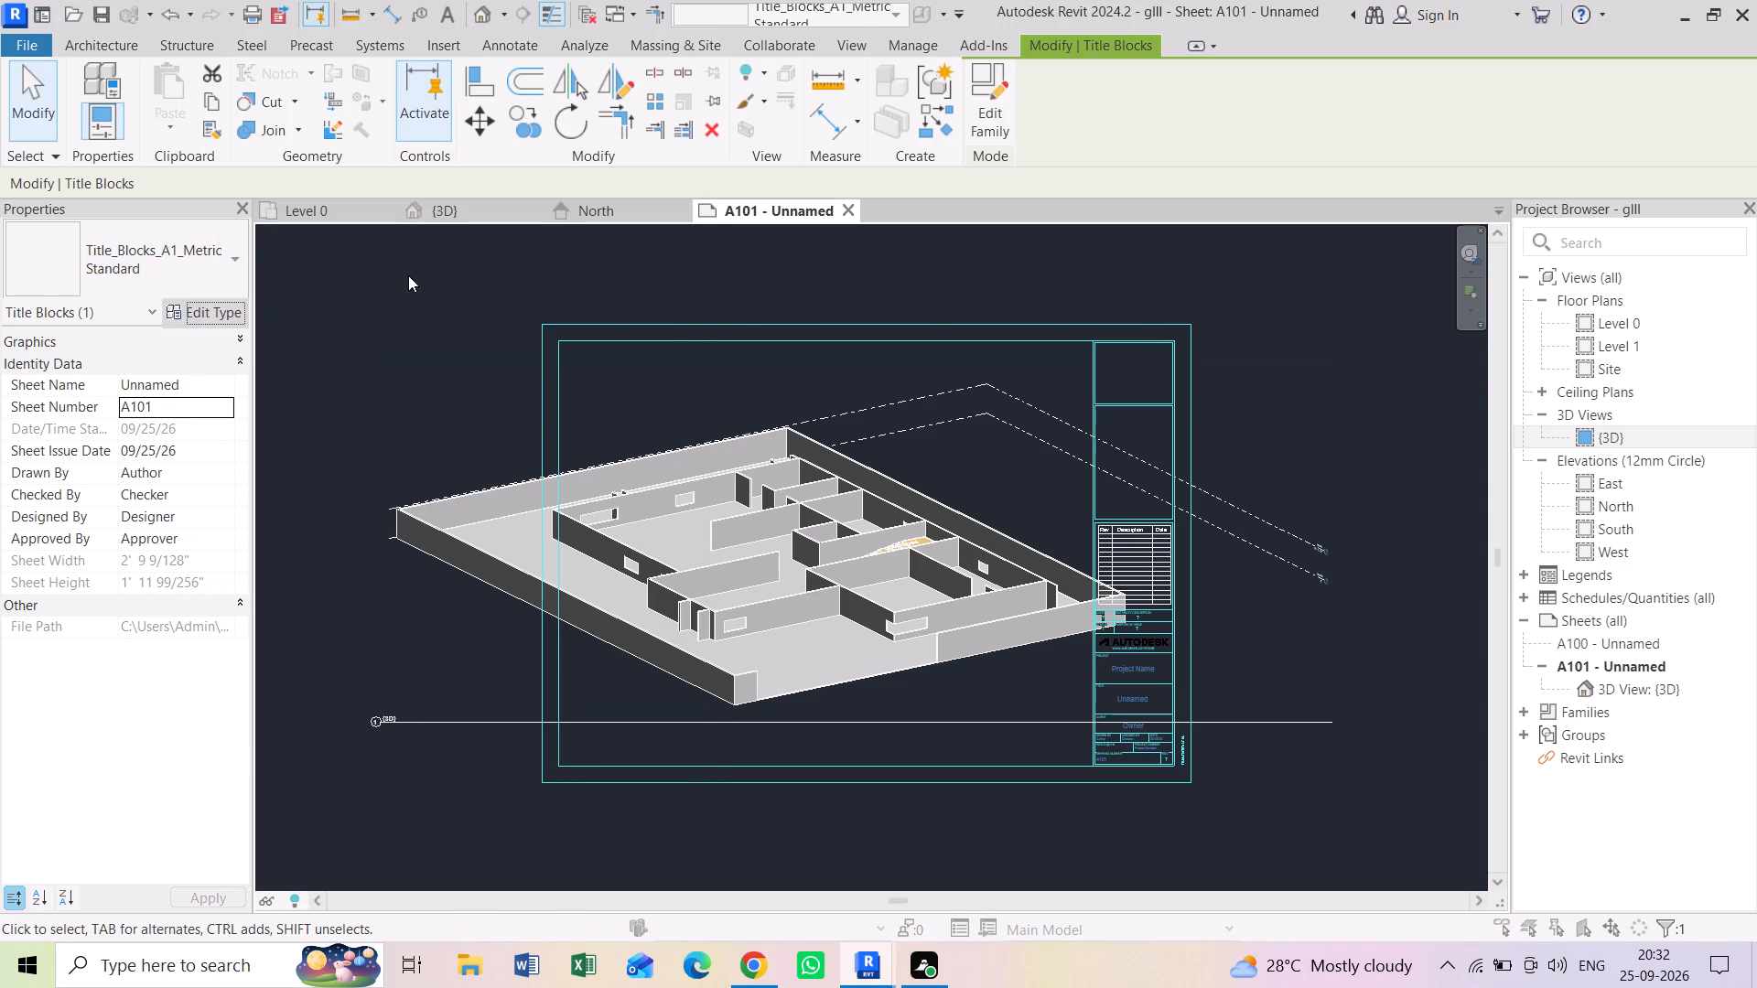
{"action": "left_click", "coordinate": [662, 219]}
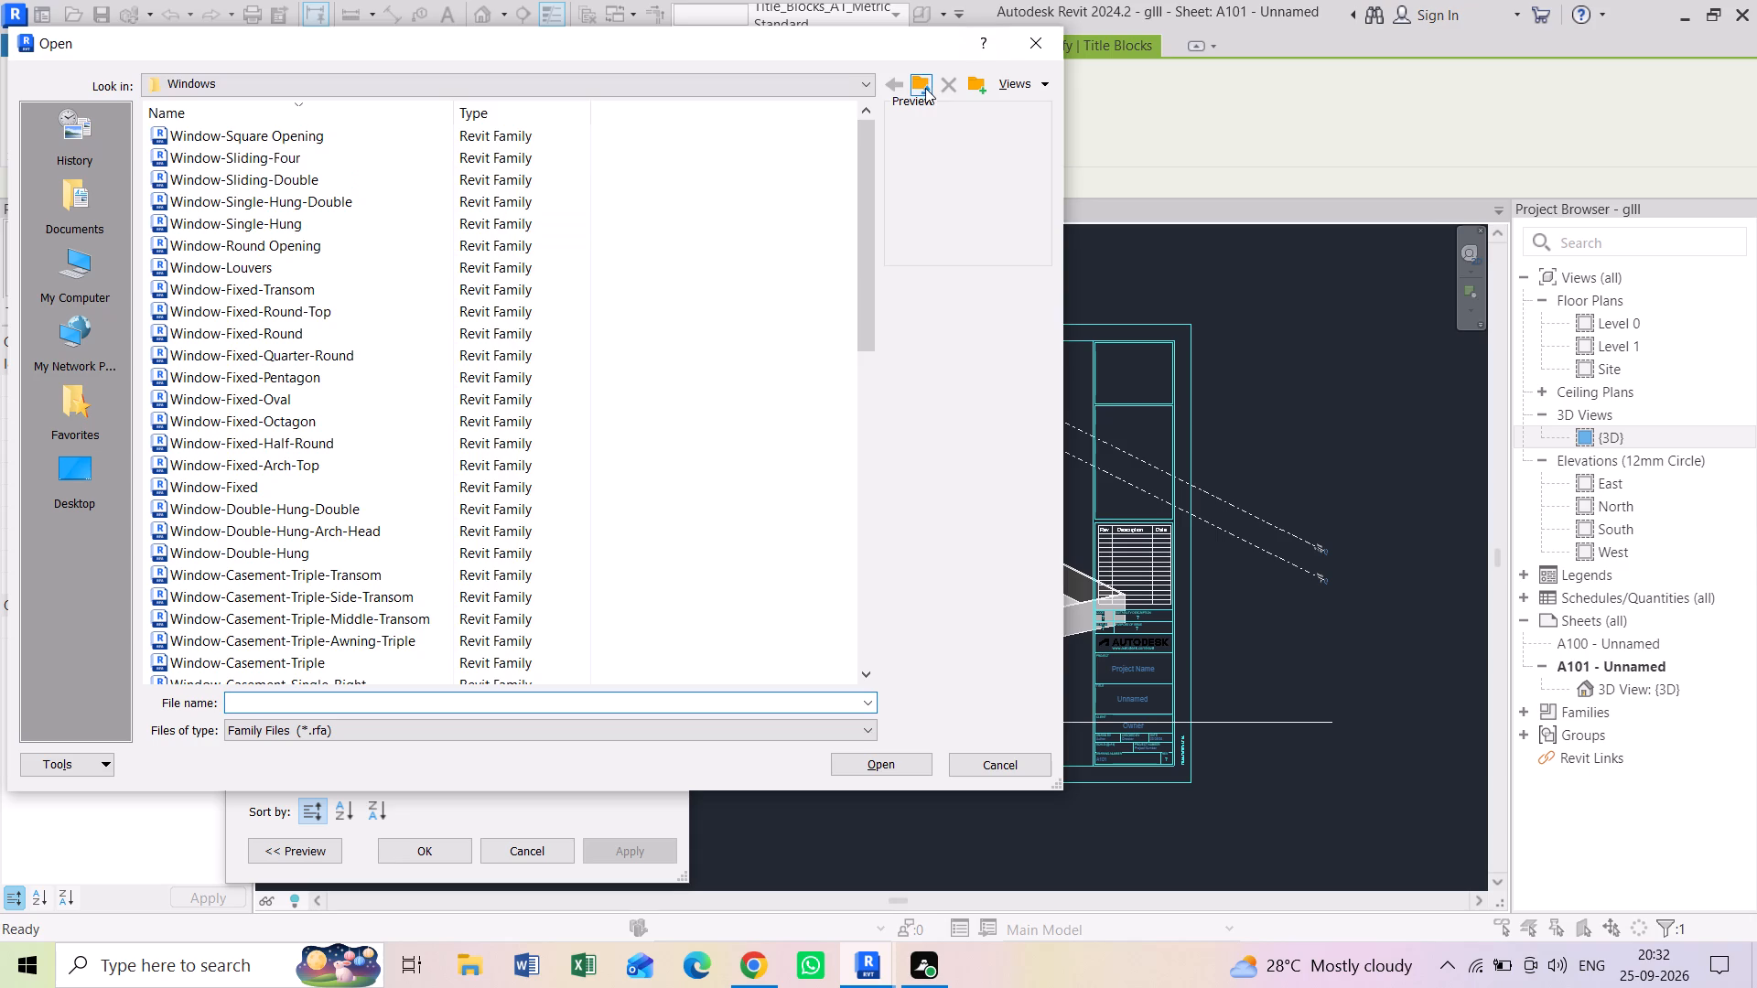
{"action": "left_click", "coordinate": [925, 88]}
{"action": "scroll", "coordinate": [254, 477], "scroll_direction": "down", "scroll_amount": 6}
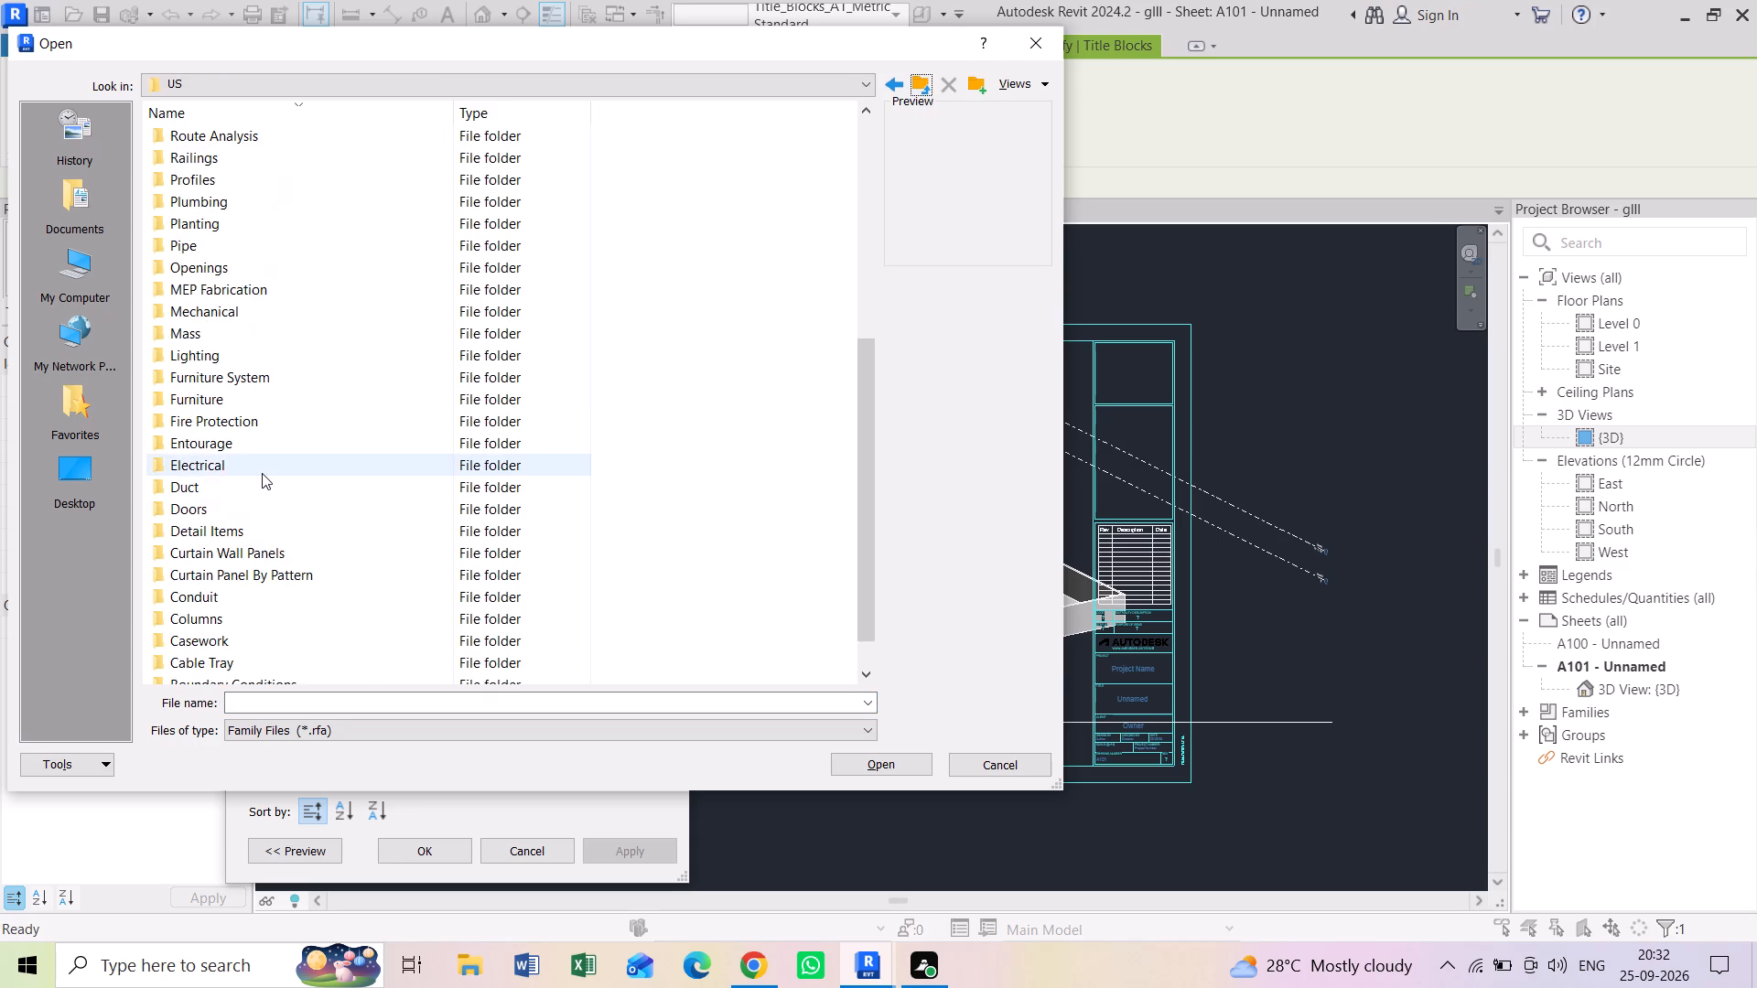
{"action": "scroll", "coordinate": [262, 473], "scroll_direction": "down", "scroll_amount": 4}
{"action": "scroll", "coordinate": [262, 473], "scroll_direction": "up", "scroll_amount": 3}
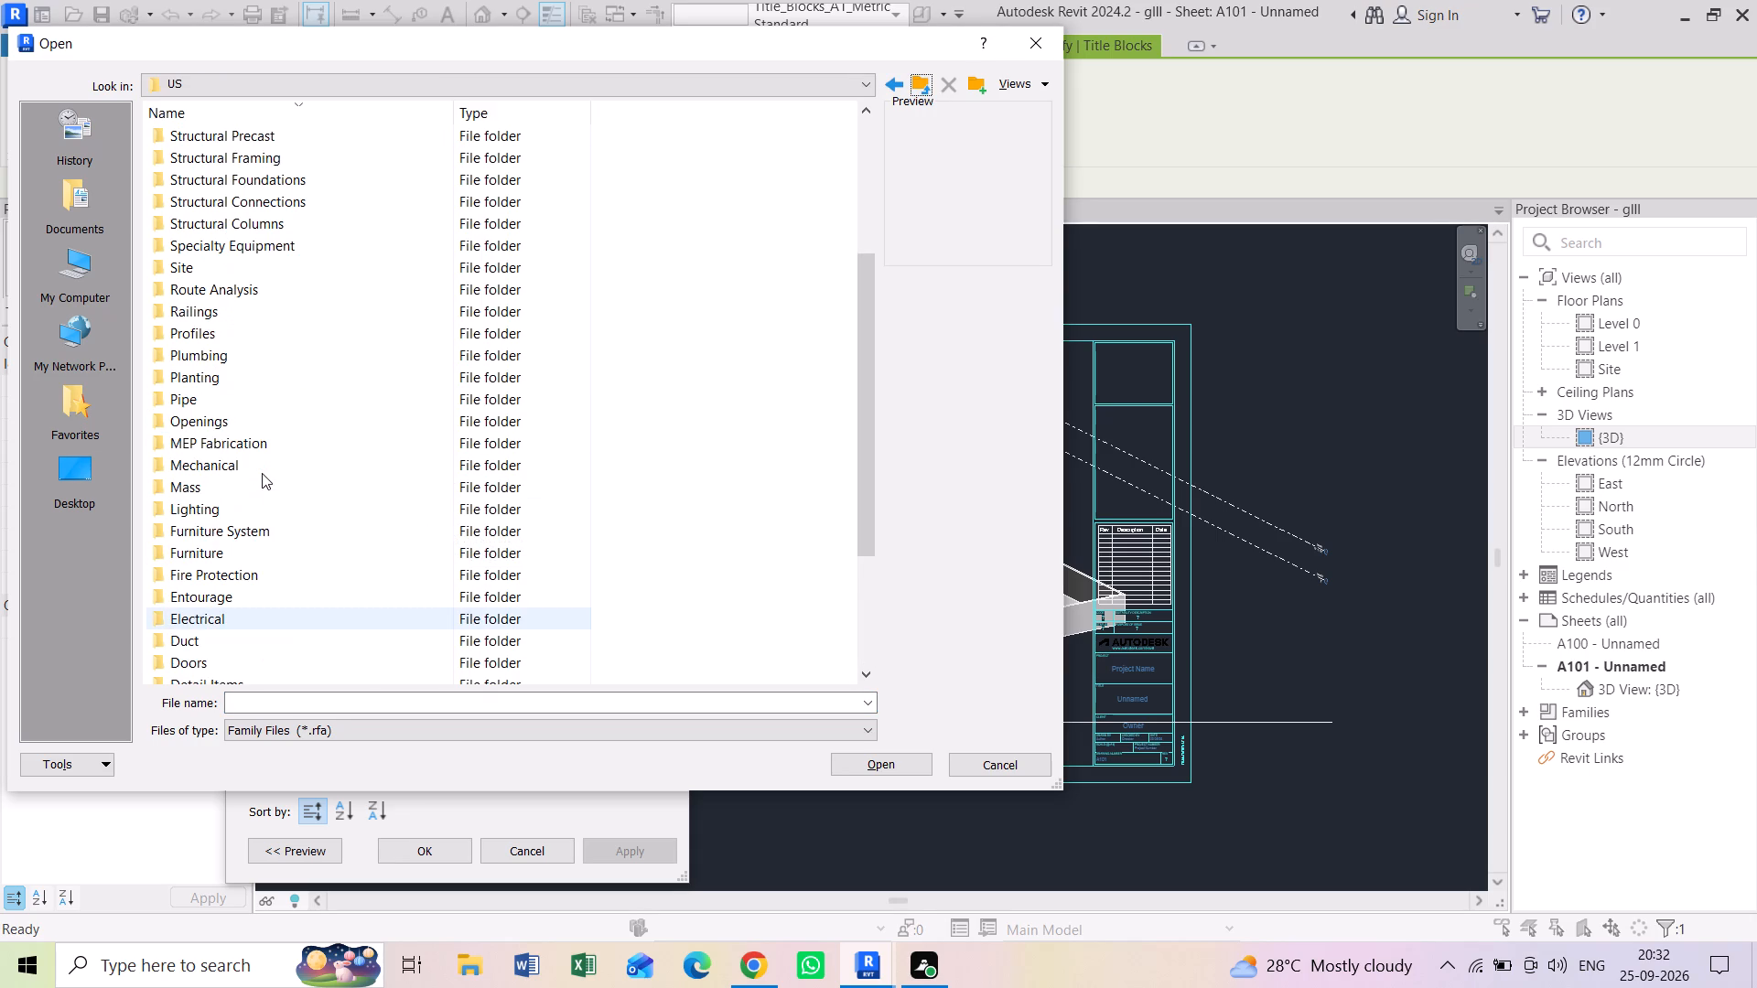
{"action": "scroll", "coordinate": [262, 473], "scroll_direction": "up", "scroll_amount": 1}
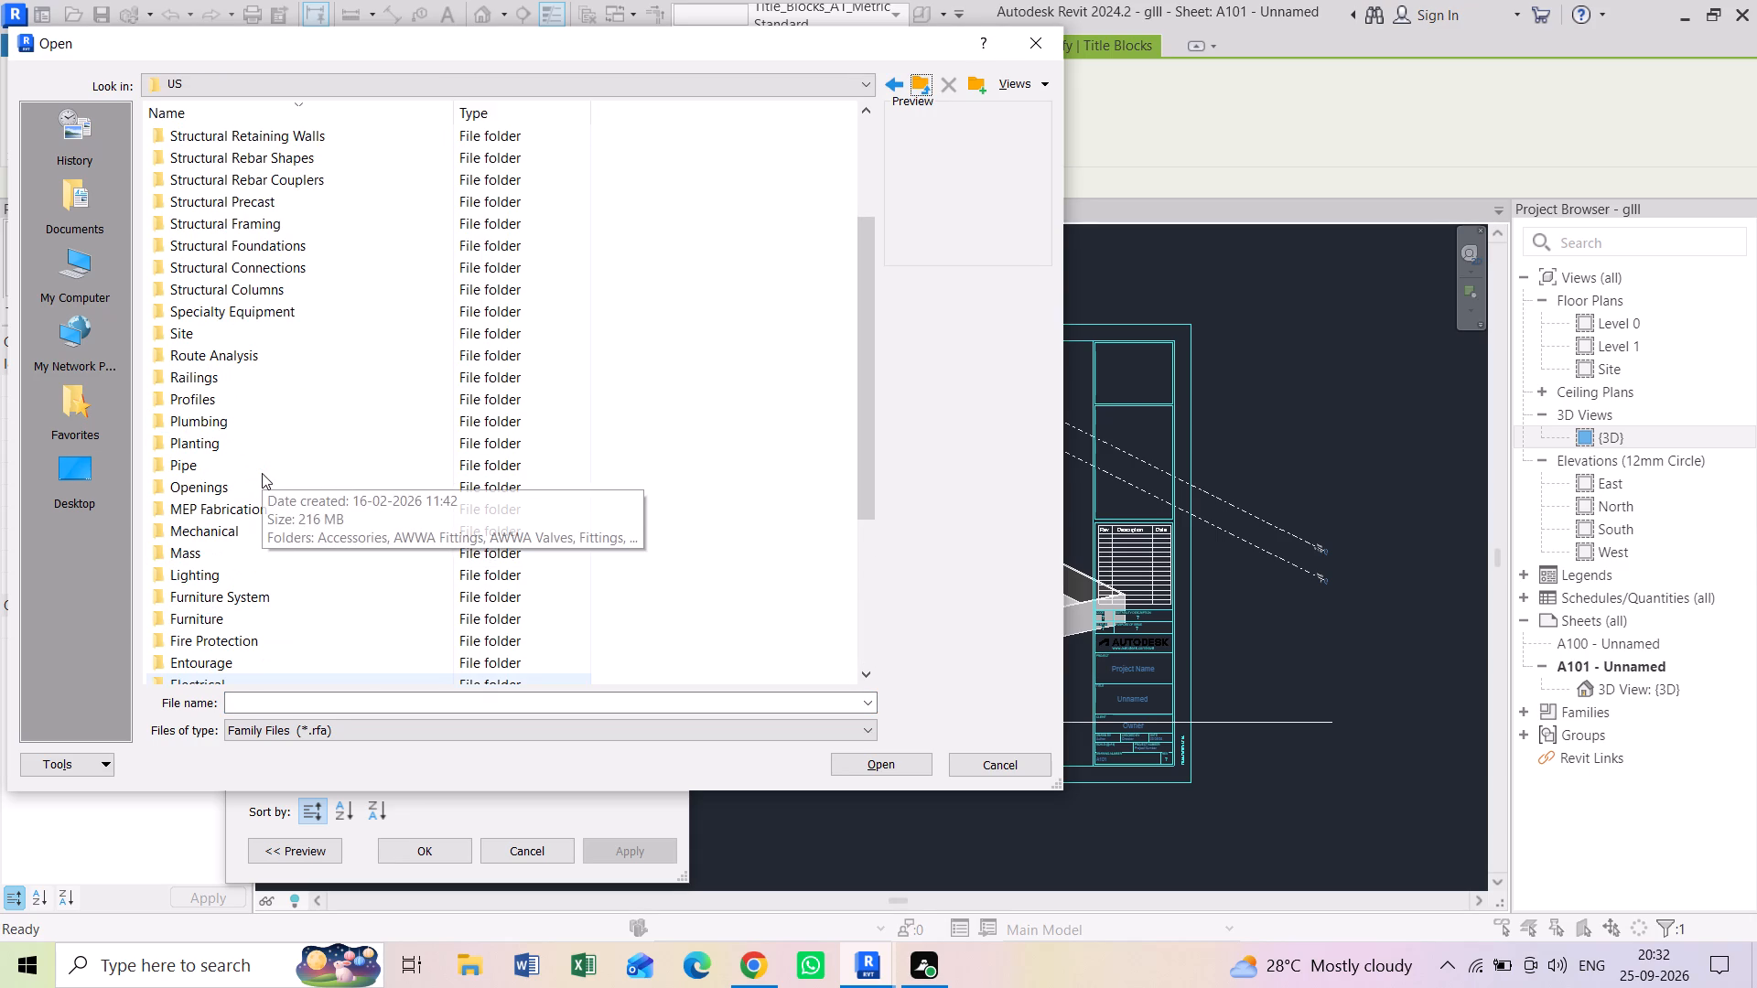
{"action": "scroll", "coordinate": [262, 473], "scroll_direction": "up", "scroll_amount": 7}
{"action": "scroll", "coordinate": [262, 473], "scroll_direction": "down", "scroll_amount": 1}
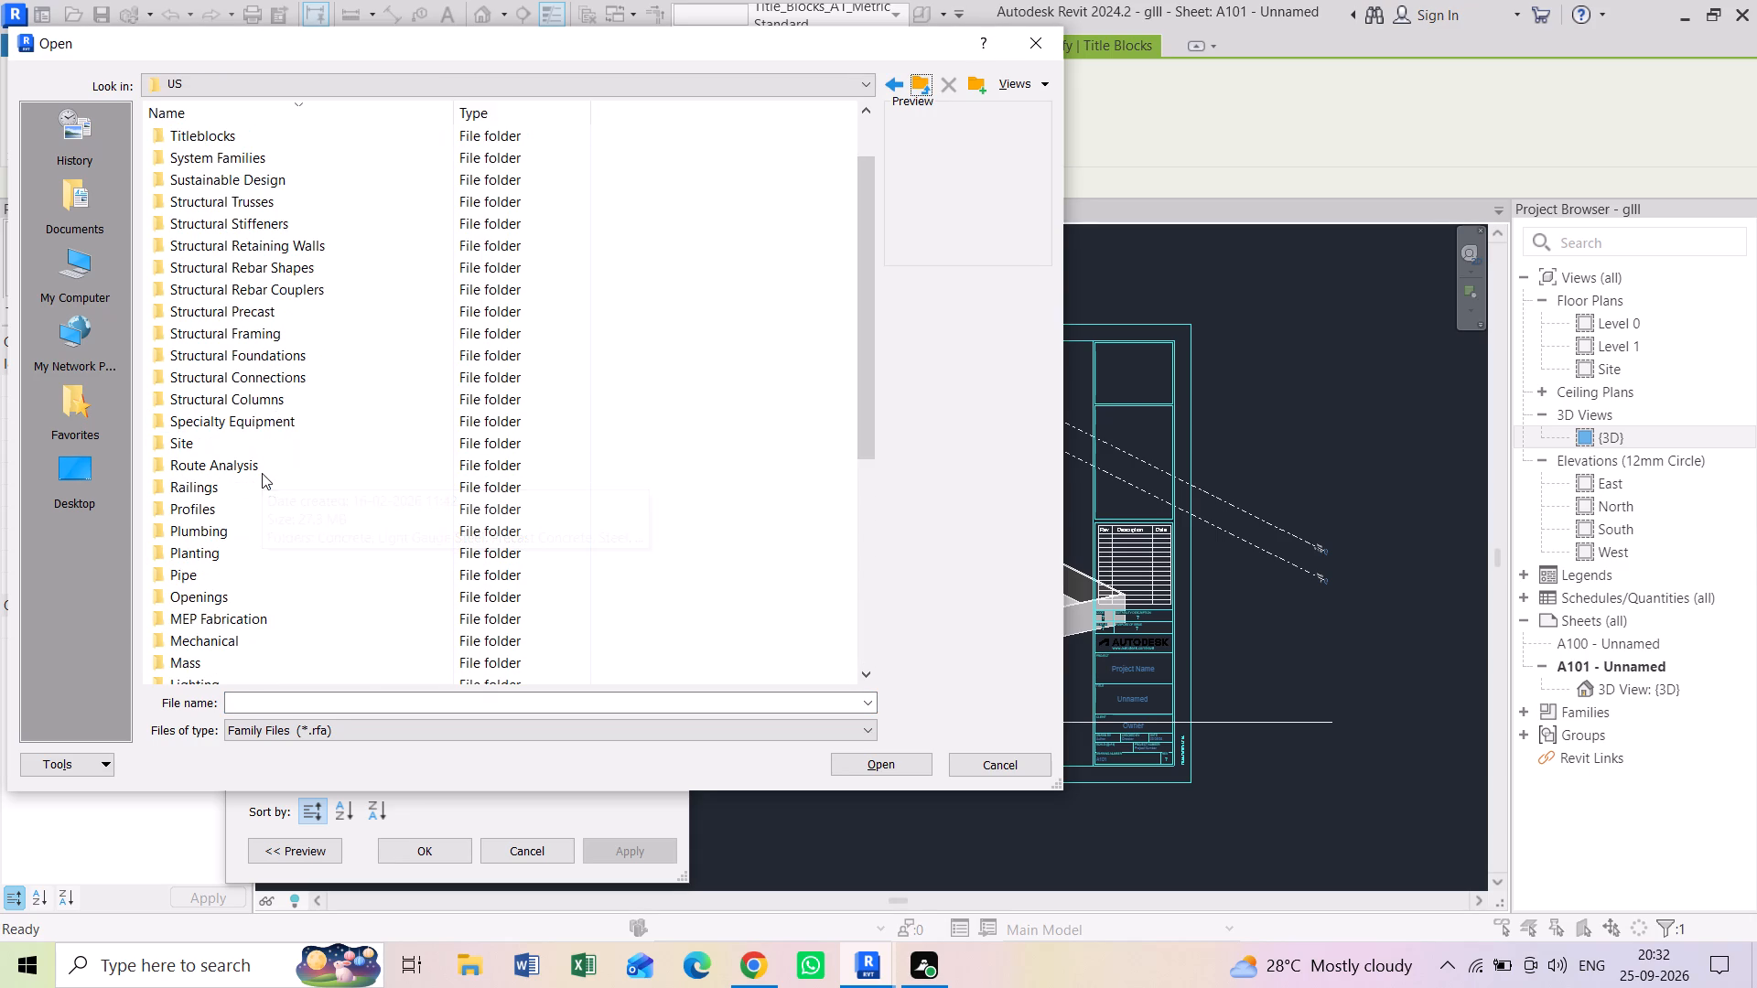
{"action": "scroll", "coordinate": [262, 473], "scroll_direction": "up", "scroll_amount": 1}
{"action": "double_click", "coordinate": [305, 194]}
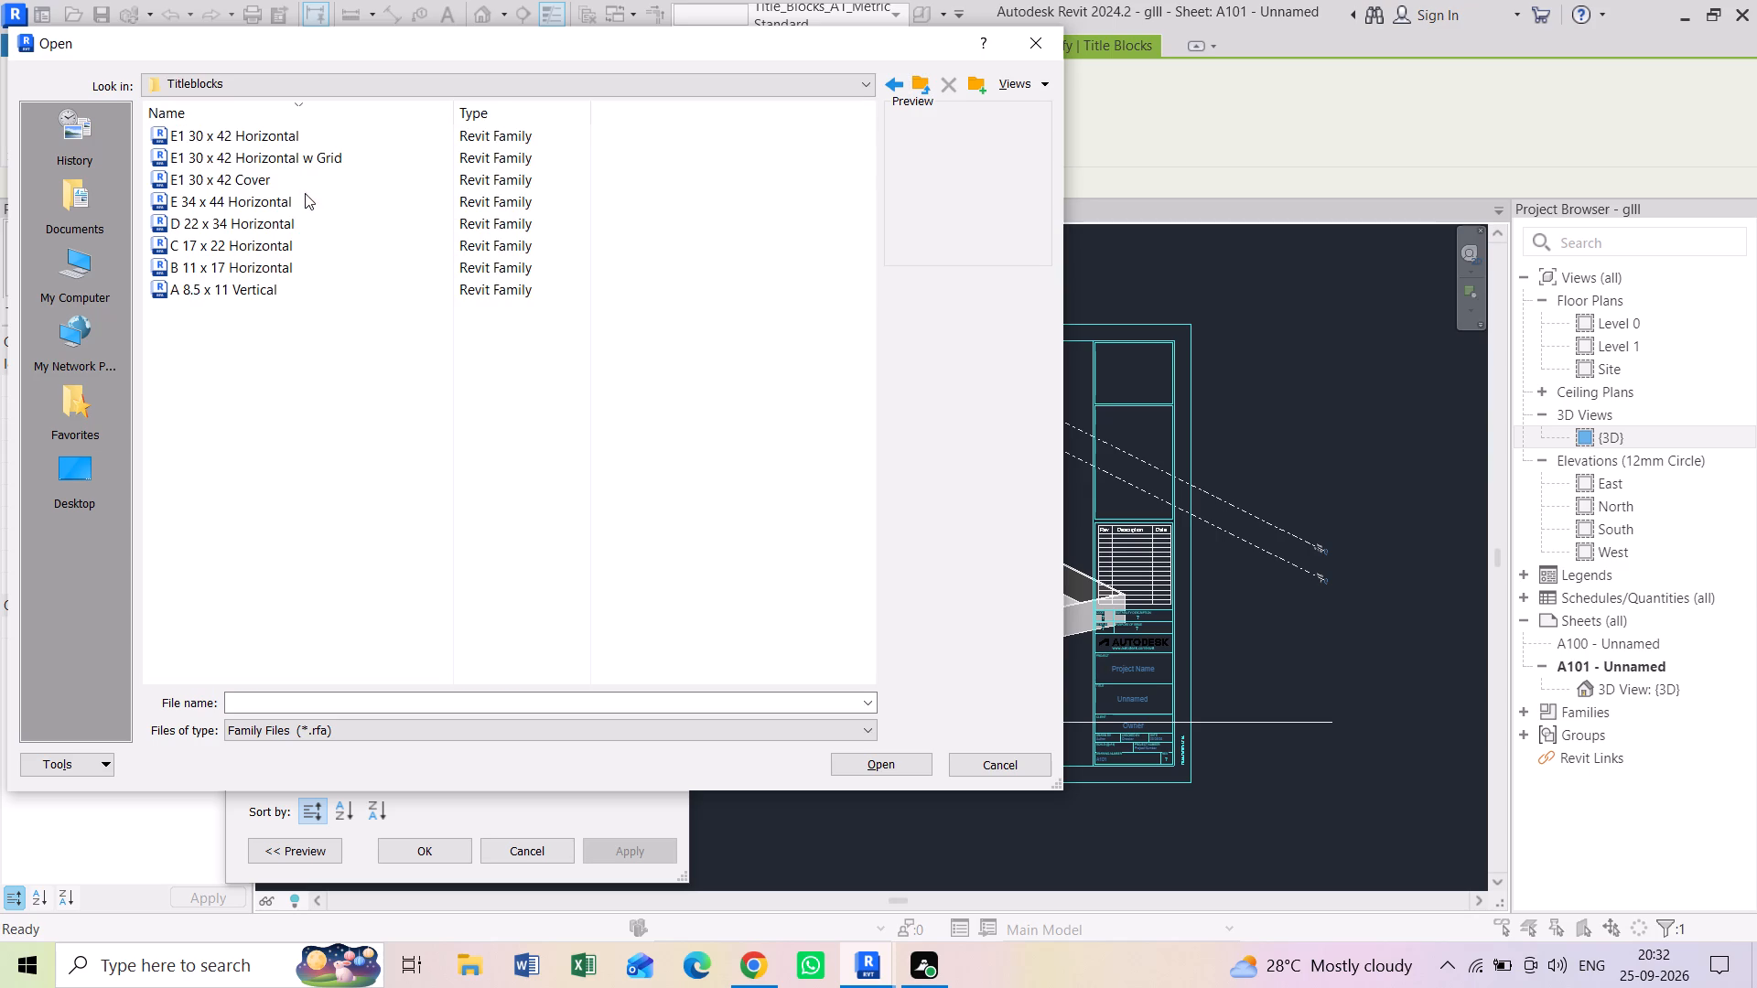
{"action": "left_click", "coordinate": [304, 139]}
{"action": "left_click", "coordinate": [318, 155]}
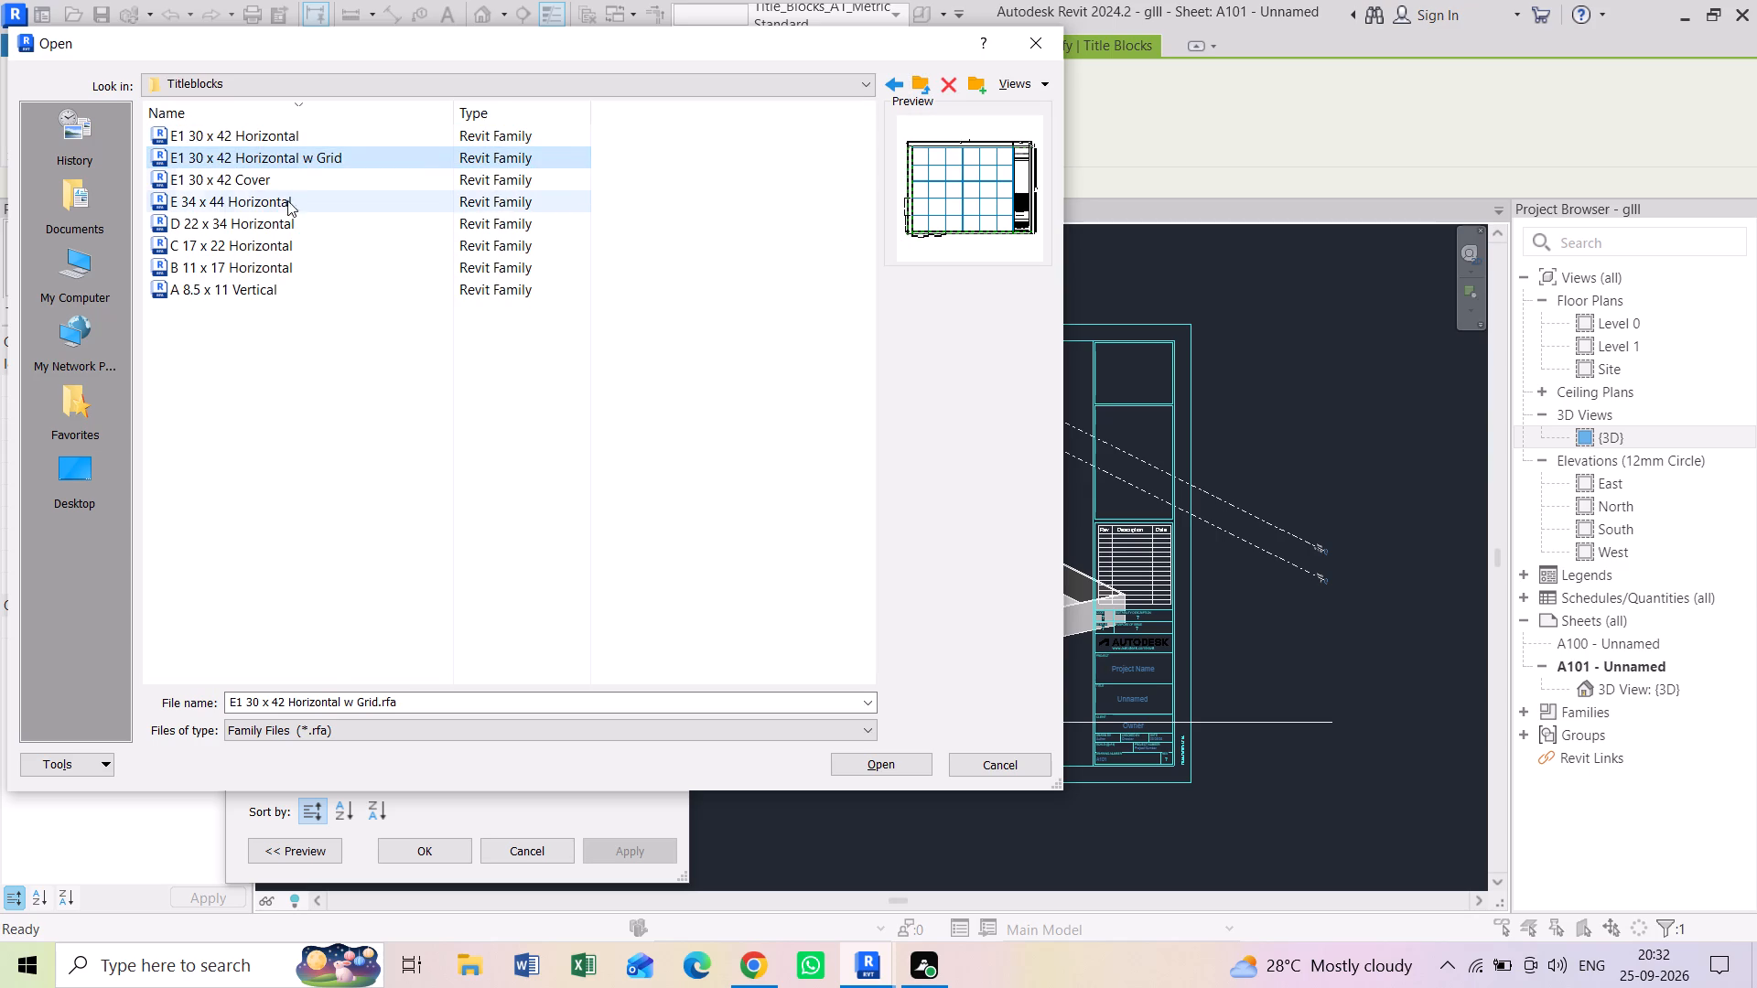
{"action": "left_click", "coordinate": [280, 209]}
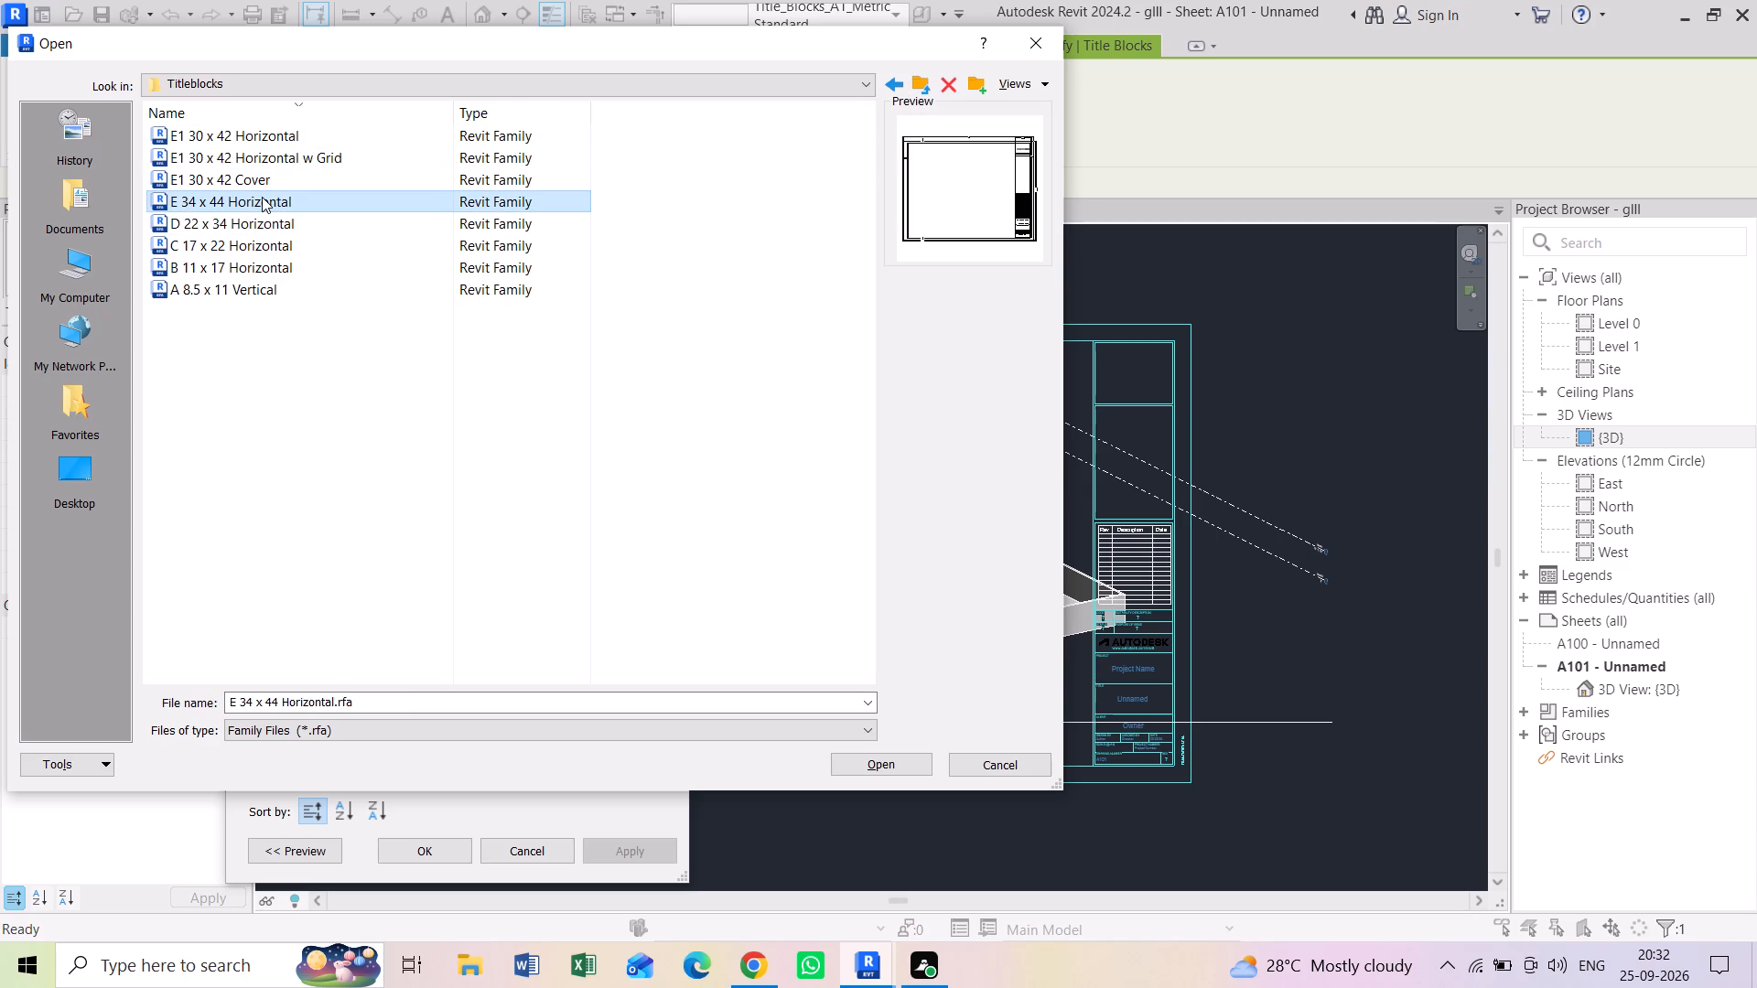
{"action": "double_click", "coordinate": [263, 197]}
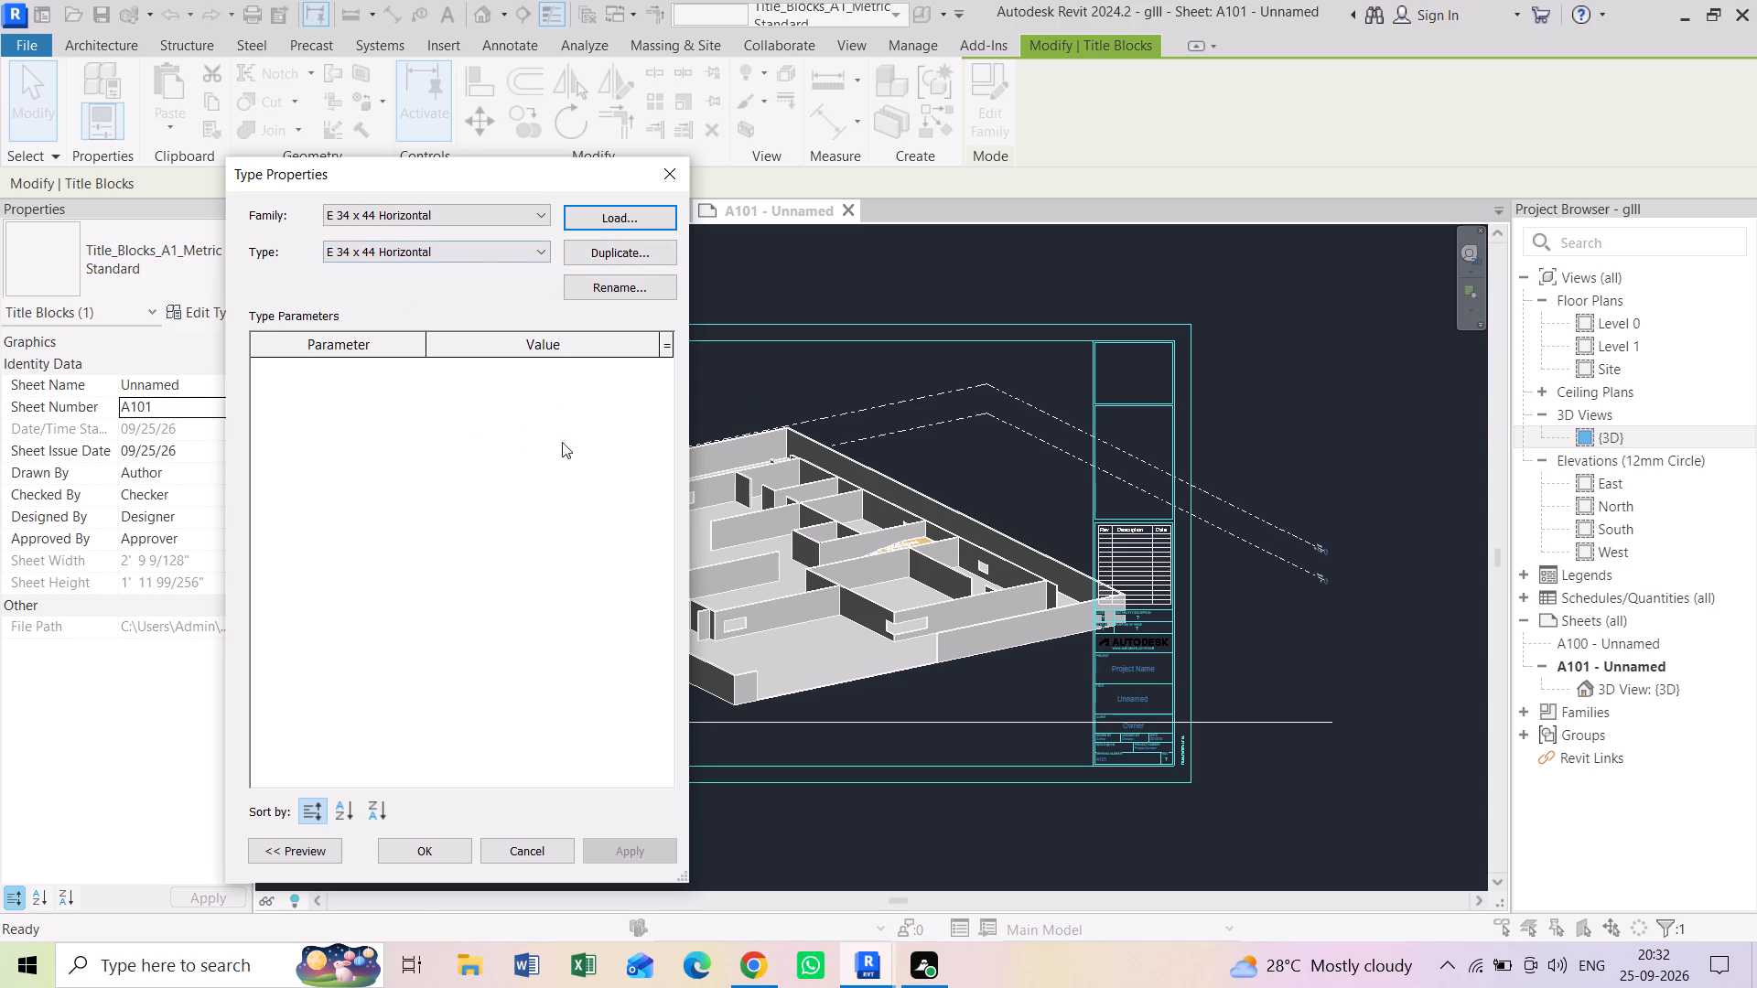
{"action": "left_click", "coordinate": [410, 848]}
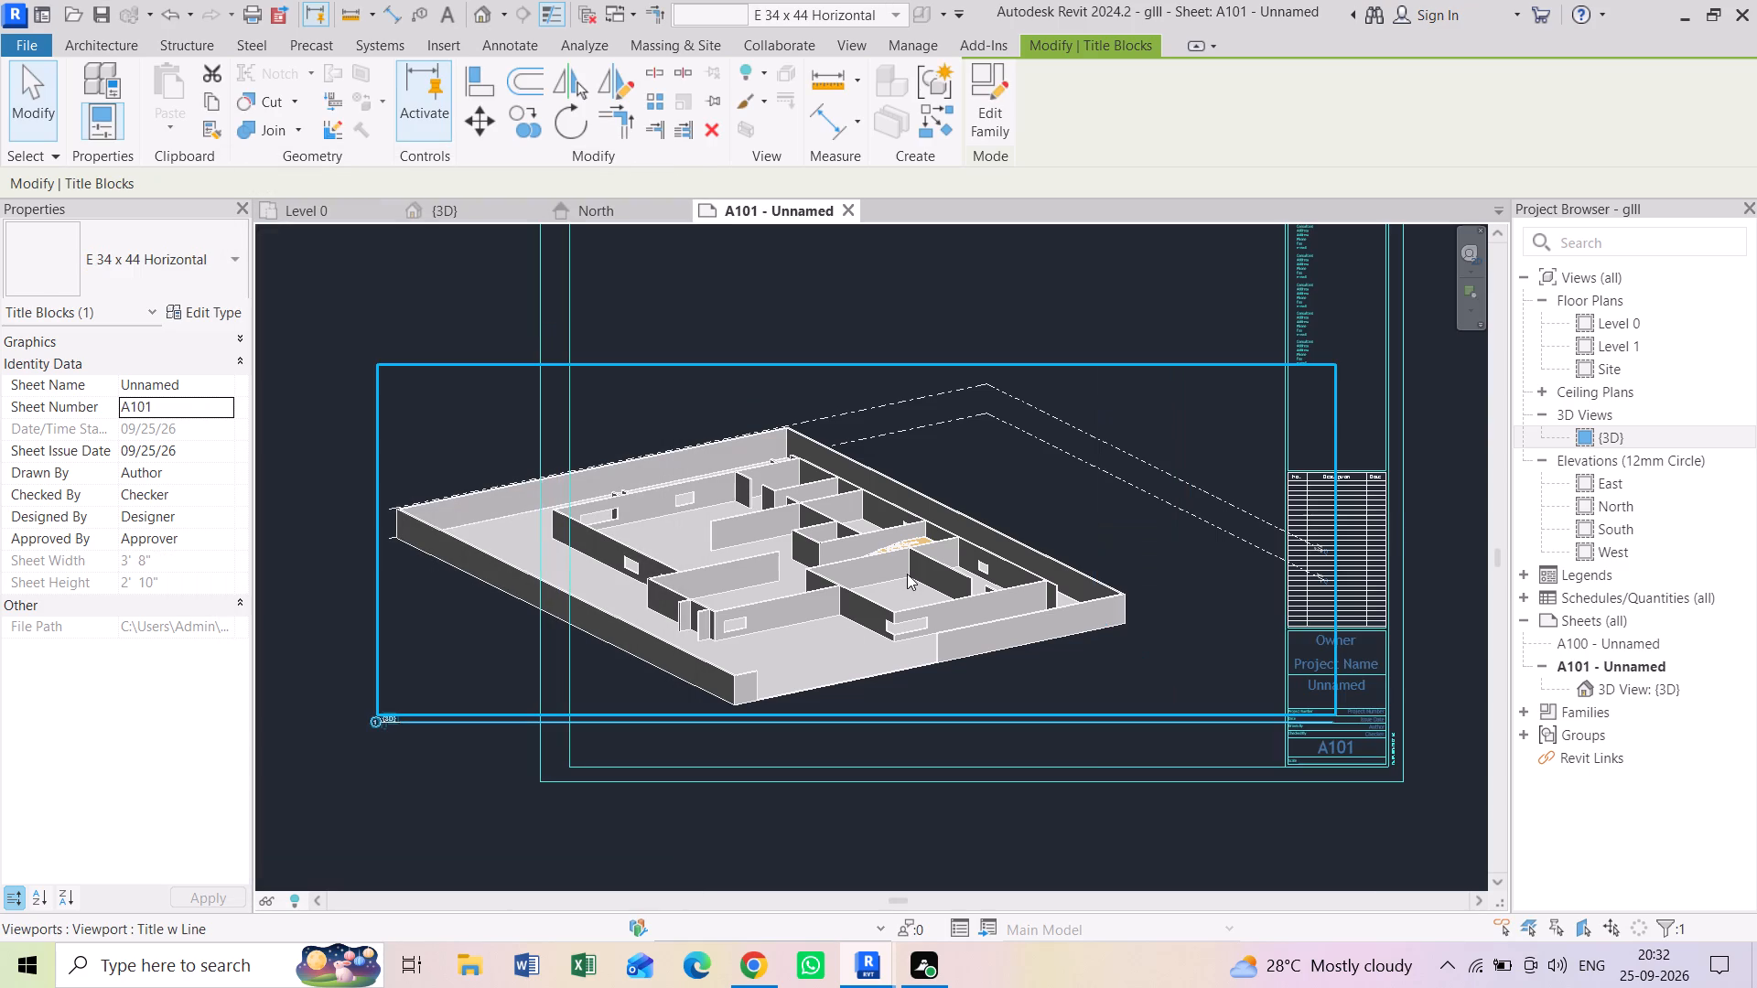
{"action": "scroll", "coordinate": [858, 620], "scroll_direction": "down", "scroll_amount": 1}
{"action": "middle_click_drag", "start_coordinate": [864, 601], "coordinate": [849, 653]}
{"action": "key", "text": "Escape"}
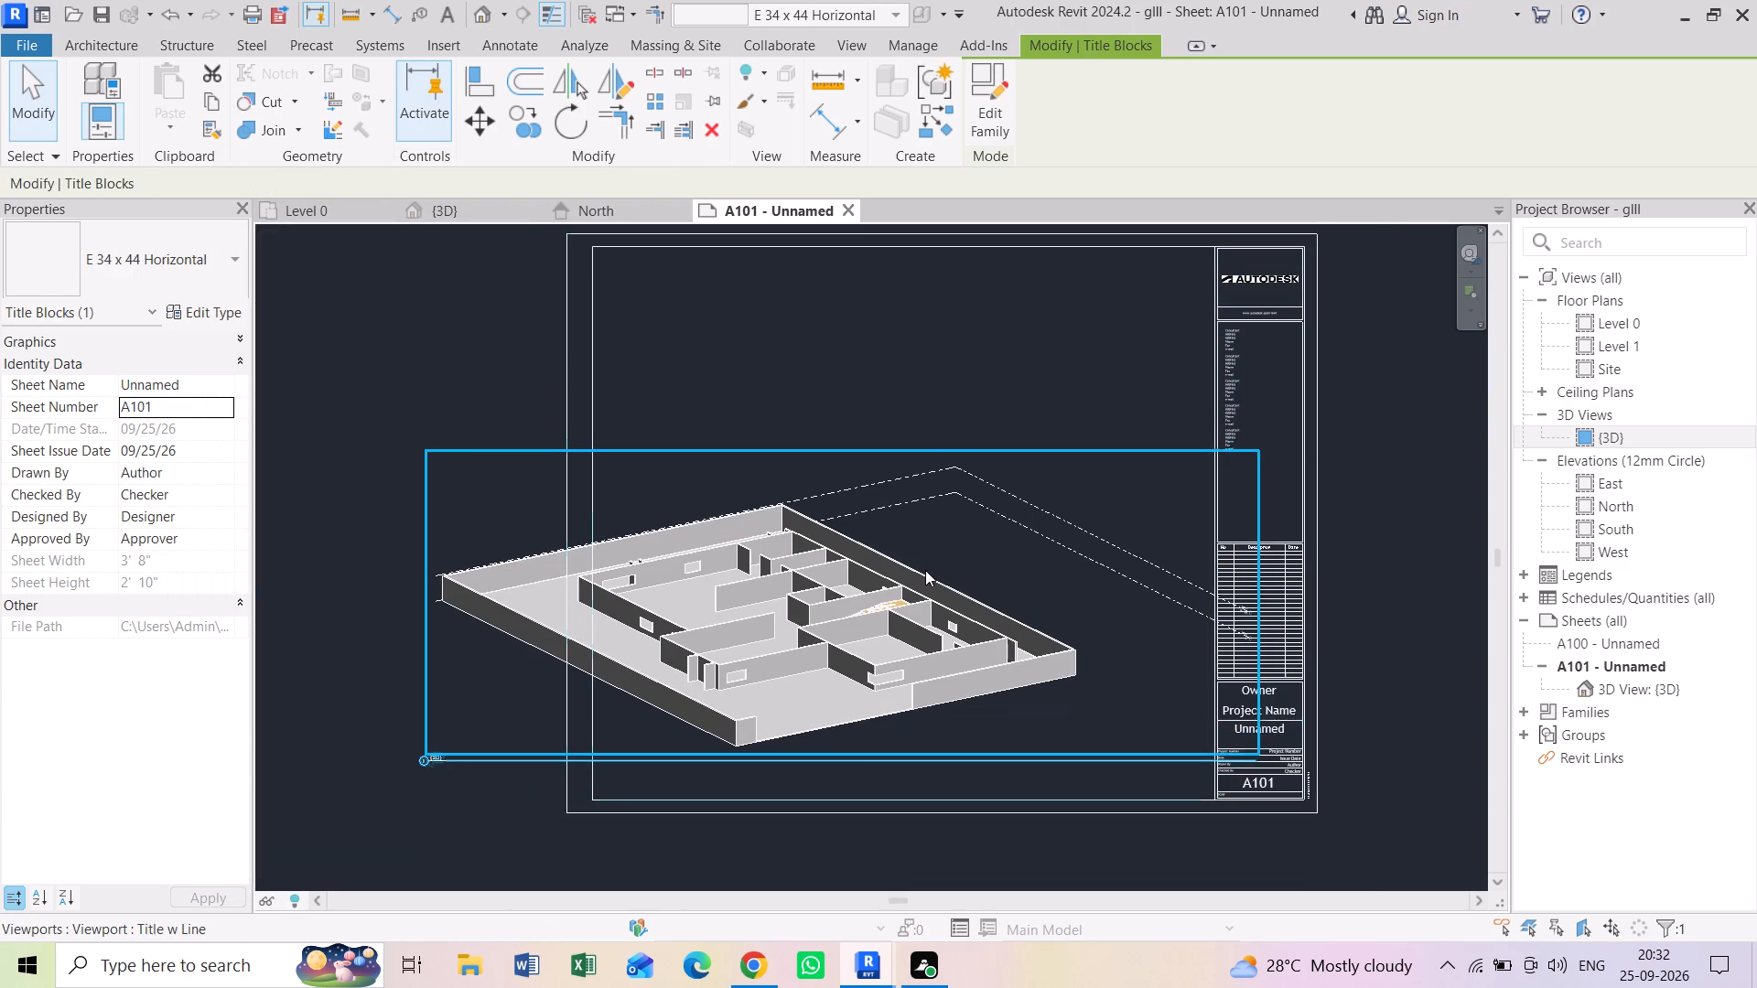
{"action": "key", "text": "Escape"}
{"action": "key", "text": "Escape"}
{"action": "key", "text": "Escape"}
Nudge the {3D} viewport right until the model's left corner sits just inside the sheet's left border line.
{"action": "left_click", "coordinate": [932, 603]}
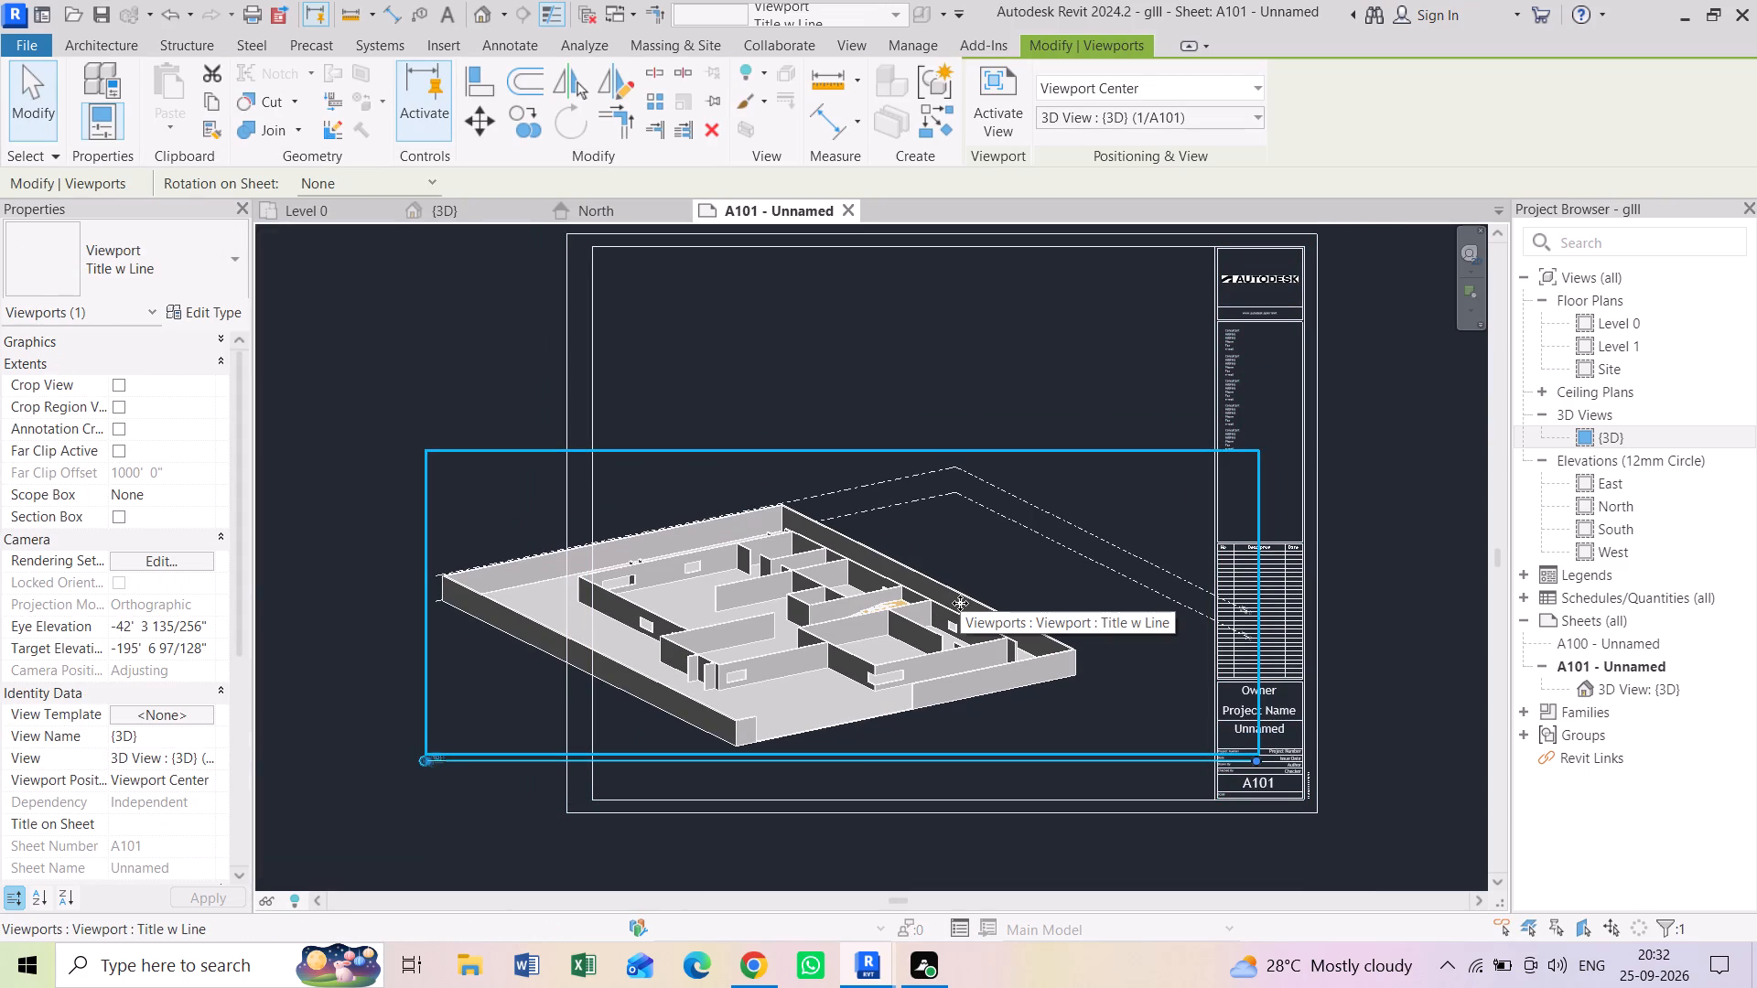
{"action": "key", "text": "Right"}
{"action": "key", "text": "Right"}
{"action": "key", "text": "Right"}
{"action": "key", "text": "Right"}
{"action": "key", "text": "Right"}
{"action": "key", "text": "Right"}
{"action": "key", "text": "Right"}
{"action": "key", "text": "Right"}
{"action": "key", "text": "Right"}
{"action": "key", "text": "Right"}
{"action": "key", "text": "Right"}
{"action": "key", "text": "Right"}
{"action": "key", "text": "Right"}
{"action": "key", "text": "Right"}
{"action": "key", "text": "Right"}
{"action": "key", "text": "Right"}
{"action": "key", "text": "Right"}
{"action": "key", "text": "Right"}
{"action": "key", "text": "Right"}
{"action": "key", "text": "Right"}
{"action": "key", "text": "Right"}
{"action": "key", "text": "Right"}
{"action": "key", "text": "Right"}
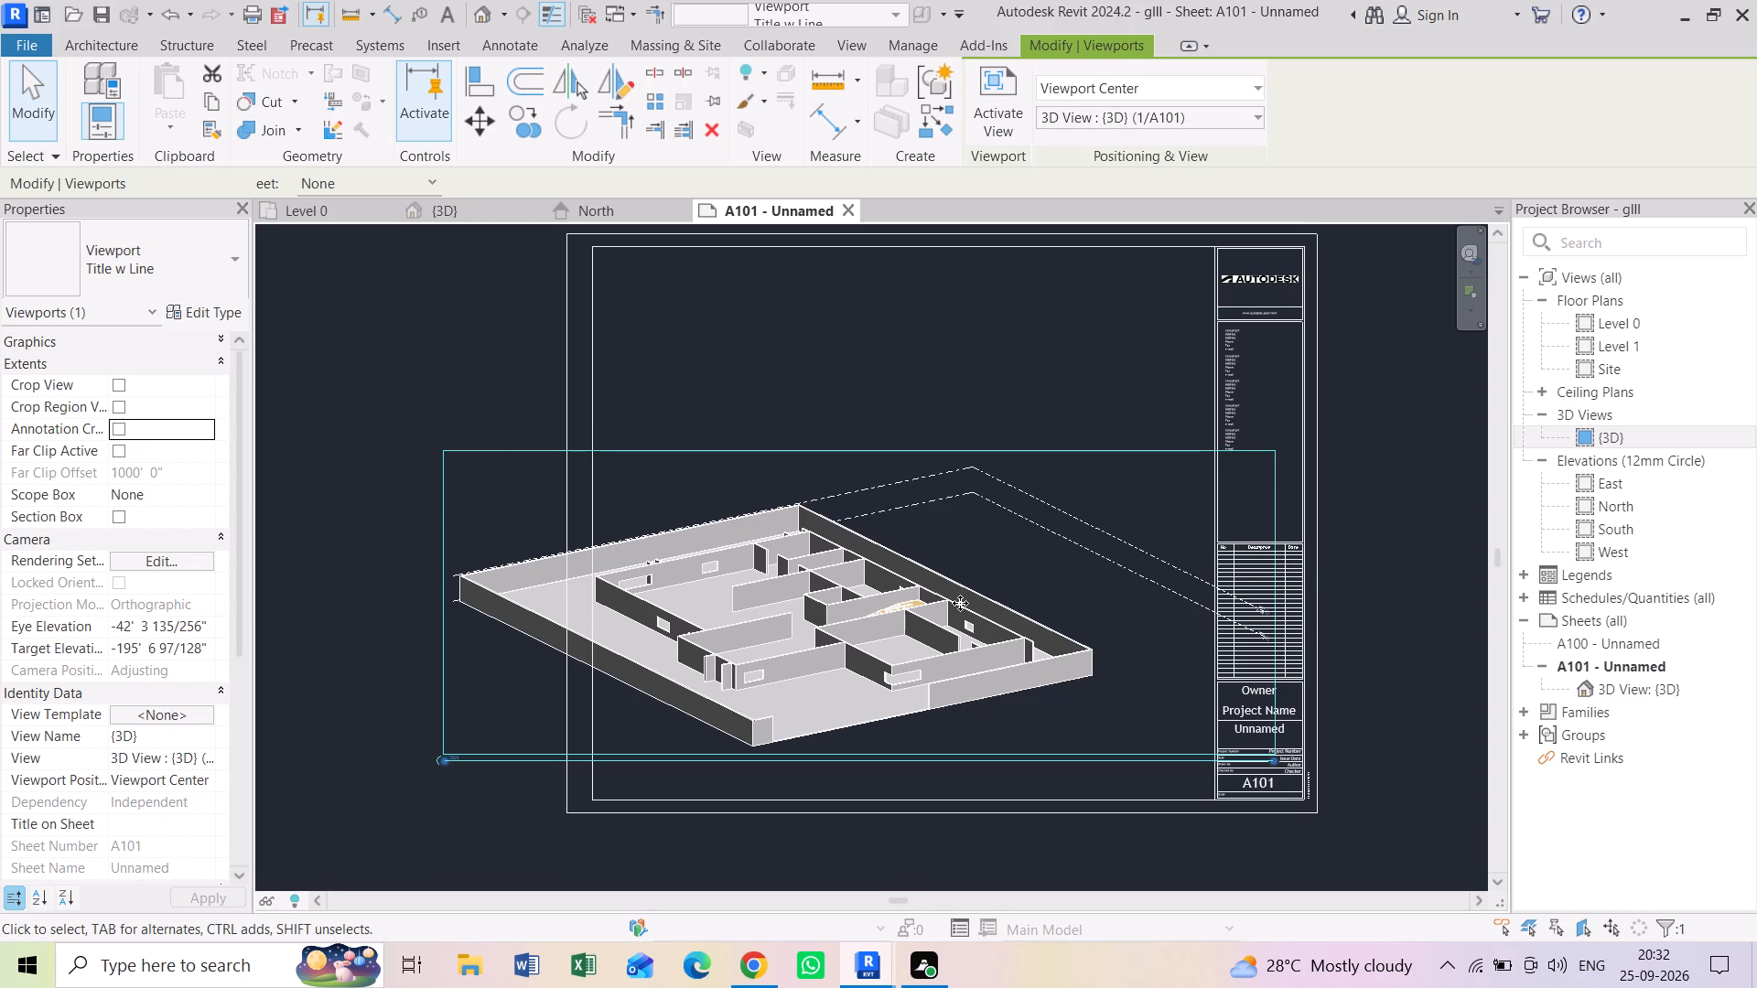
{"action": "key", "text": "Right"}
{"action": "key", "text": "Right"}
{"action": "key", "text": "Right"}
{"action": "key", "text": "Right"}
{"action": "key", "text": "Right"}
{"action": "key", "text": "Right"}
{"action": "key", "text": "Right"}
{"action": "key", "text": "Right"}
{"action": "key", "text": "Right"}
{"action": "key", "text": "Right"}
{"action": "key", "text": "Right"}
{"action": "key", "text": "Right"}
{"action": "key", "text": "Right"}
{"action": "key", "text": "Right"}
{"action": "key", "text": "Right"}
{"action": "key", "text": "Right"}
{"action": "key", "text": "Right"}
{"action": "key", "text": "Right"}
{"action": "key", "text": "Right"}
{"action": "key", "text": "Right"}
{"action": "key", "text": "Right"}
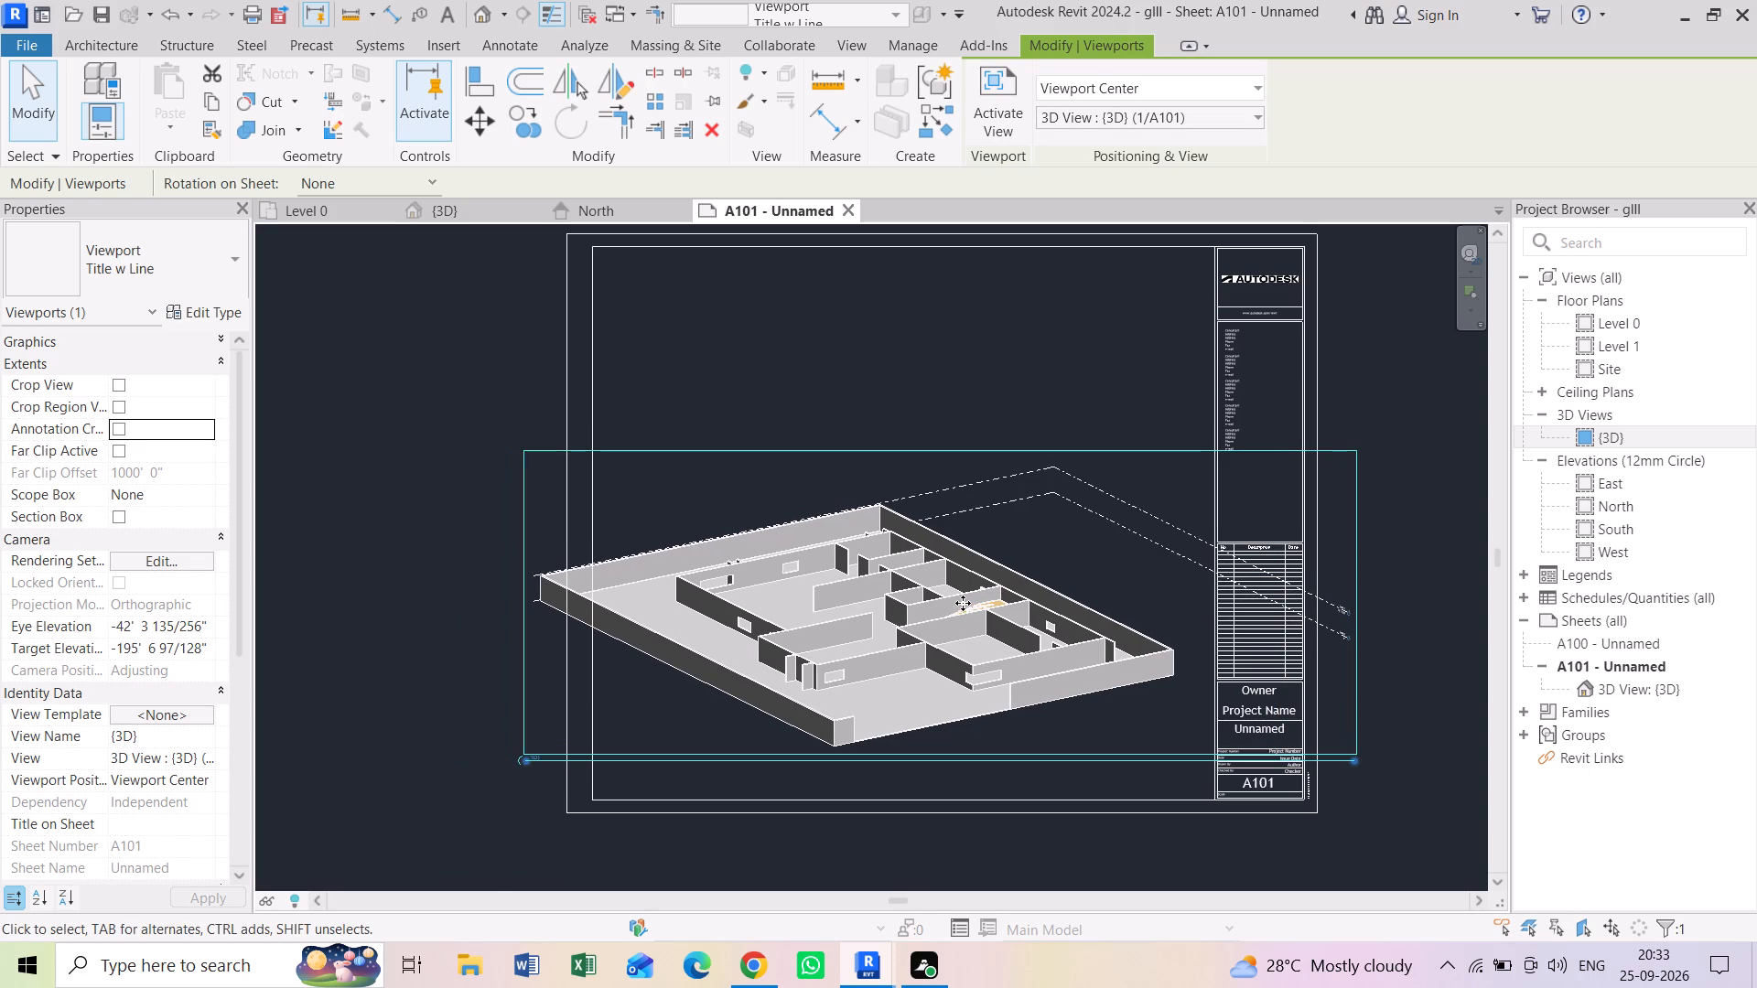
{"action": "key", "text": "Right"}
{"action": "key", "text": "Right"}
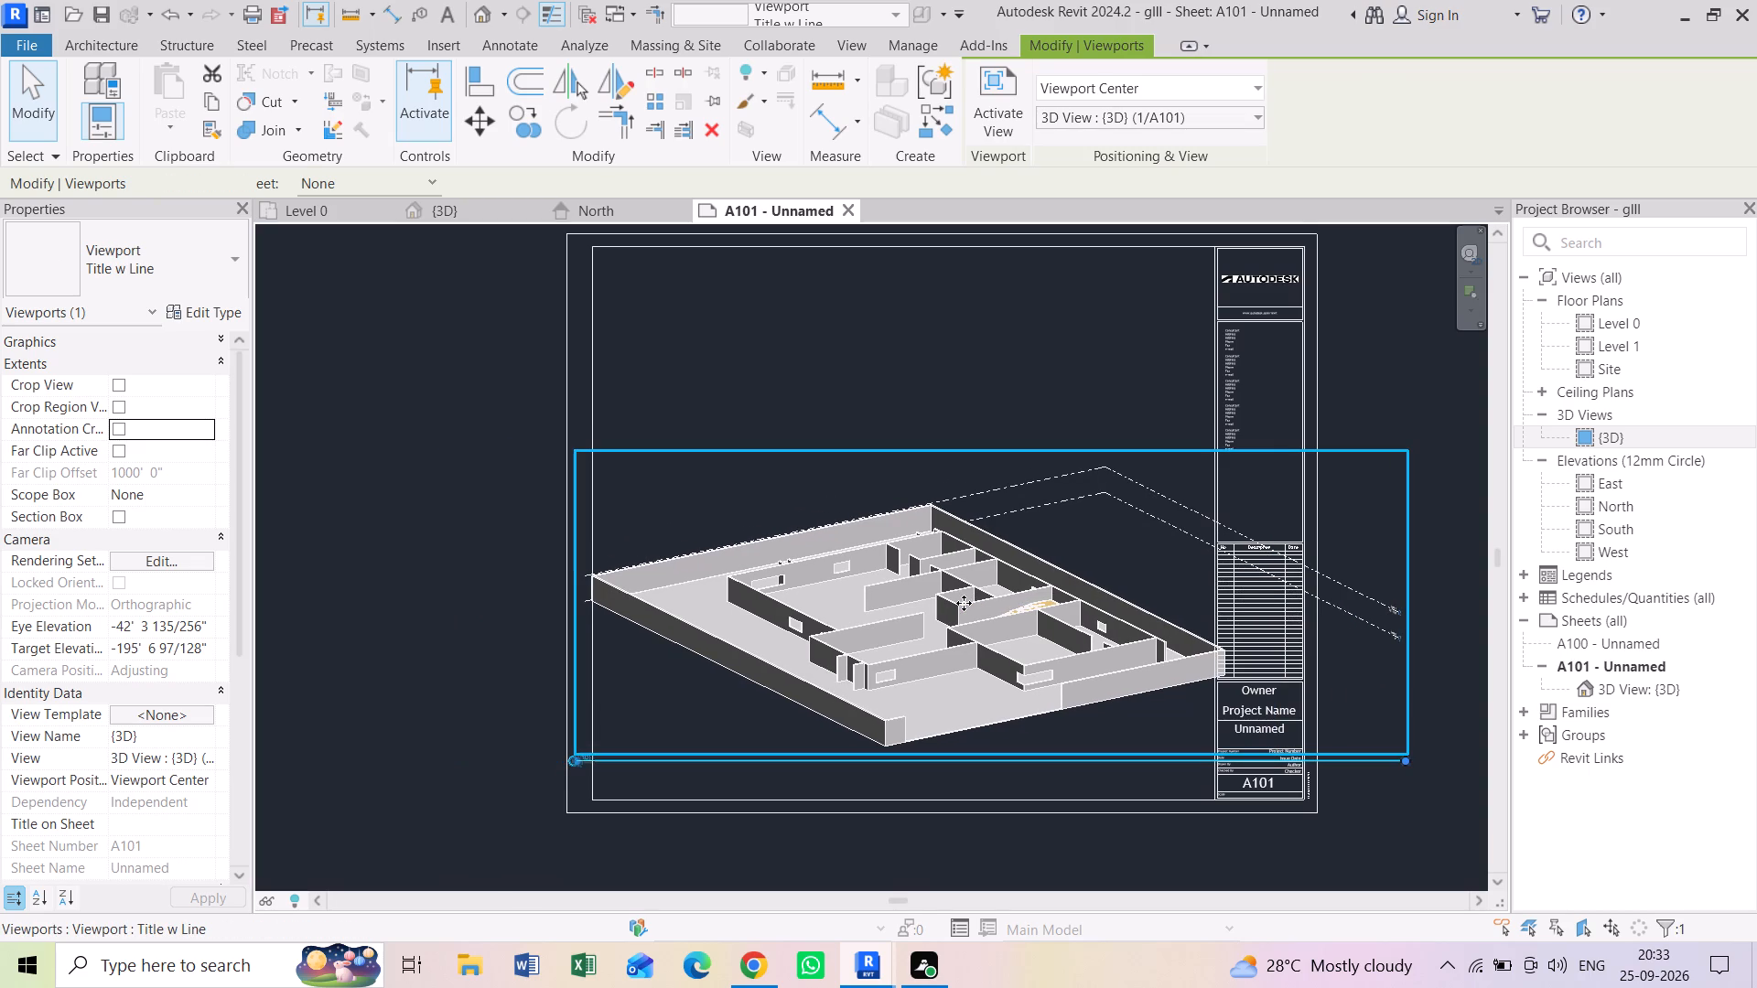
{"action": "key", "text": "Right"}
{"action": "key", "text": "Left"}
{"action": "key", "text": "Escape"}
Nudge the {3D} viewport down until the model rests at the sheet's bottom border line, and clear the selection.
{"action": "middle_click_drag", "start_coordinate": [865, 494], "coordinate": [857, 545]}
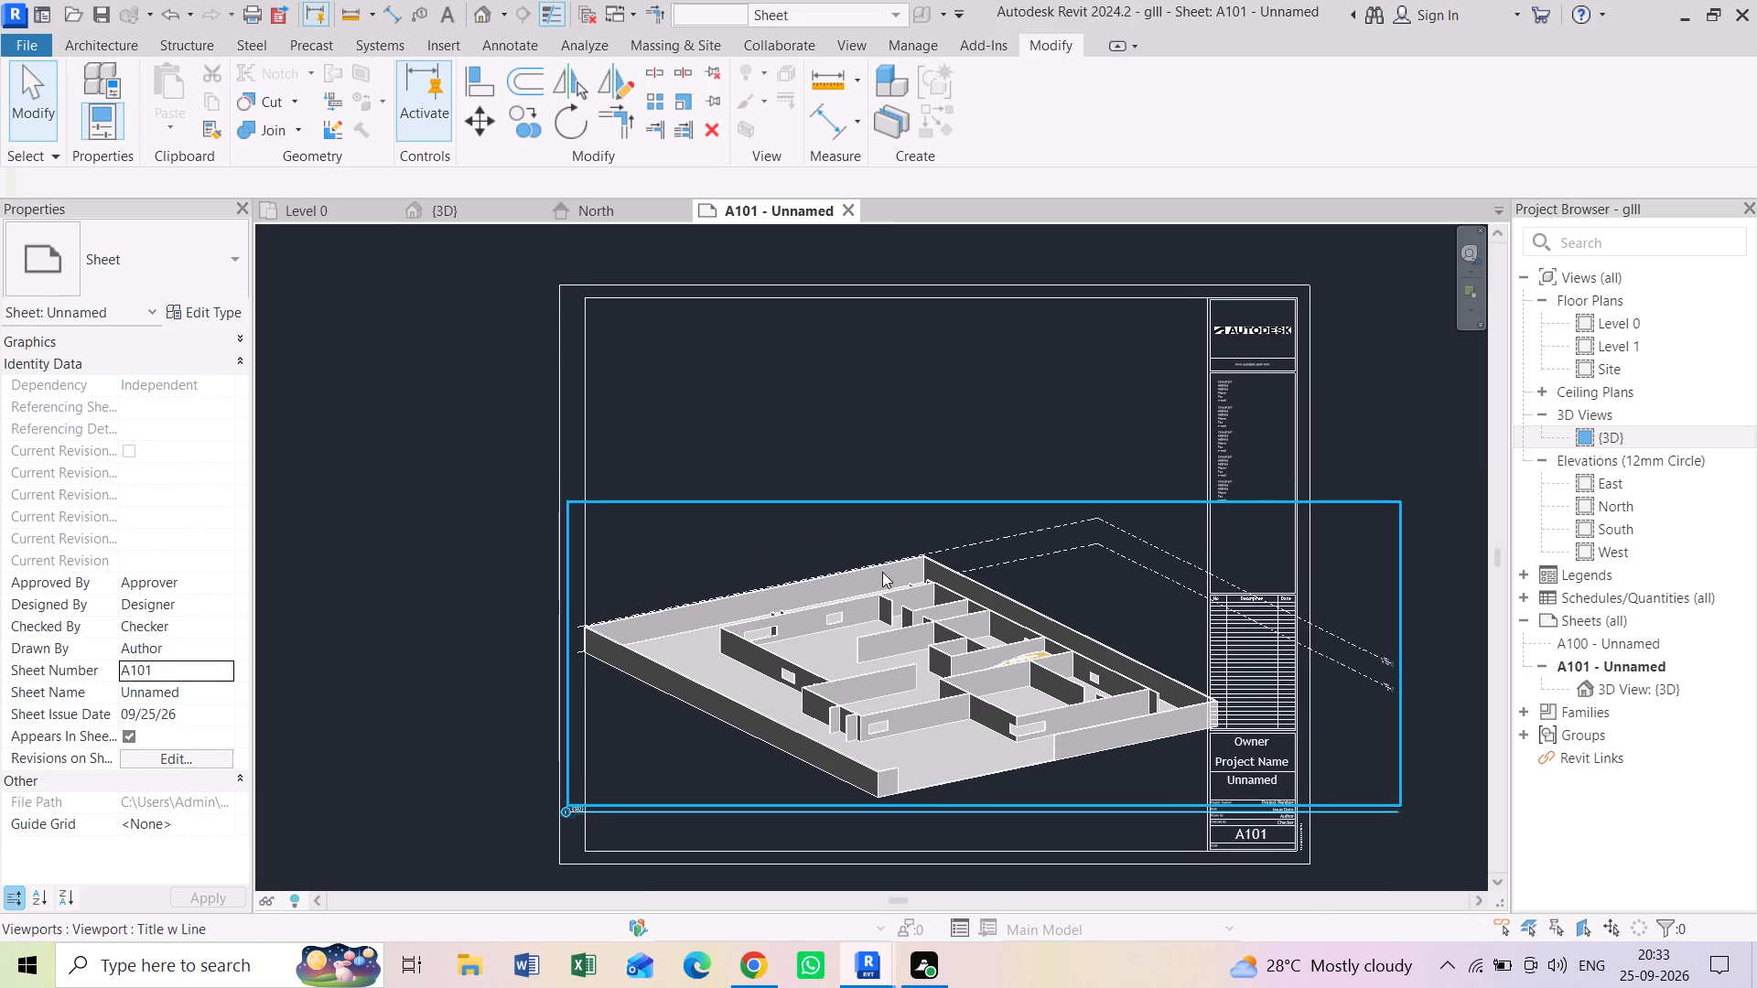
{"action": "key", "text": "Down"}
{"action": "key", "text": "Down"}
{"action": "key", "text": "Down"}
{"action": "key", "text": "Down"}
{"action": "key", "text": "Down"}
{"action": "key", "text": "Down"}
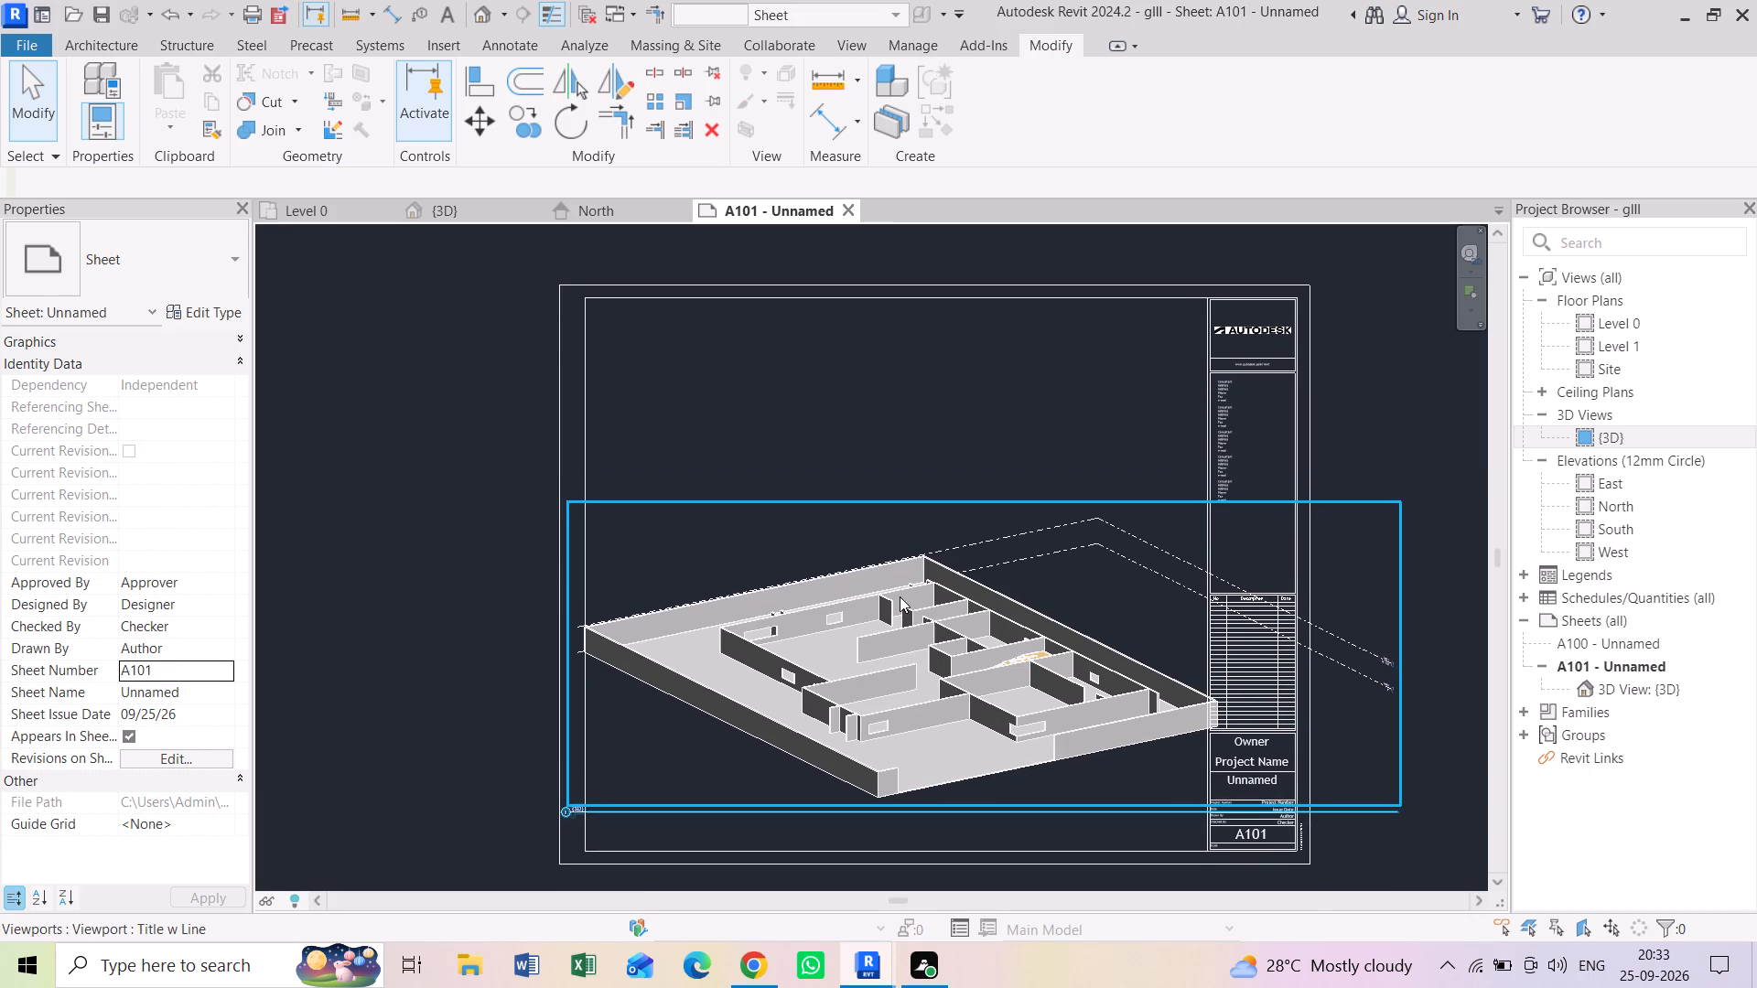
{"action": "key", "text": "Down"}
{"action": "key", "text": "Down"}
{"action": "key", "text": "Down"}
{"action": "left_click", "coordinate": [859, 555]}
{"action": "key", "text": "Down"}
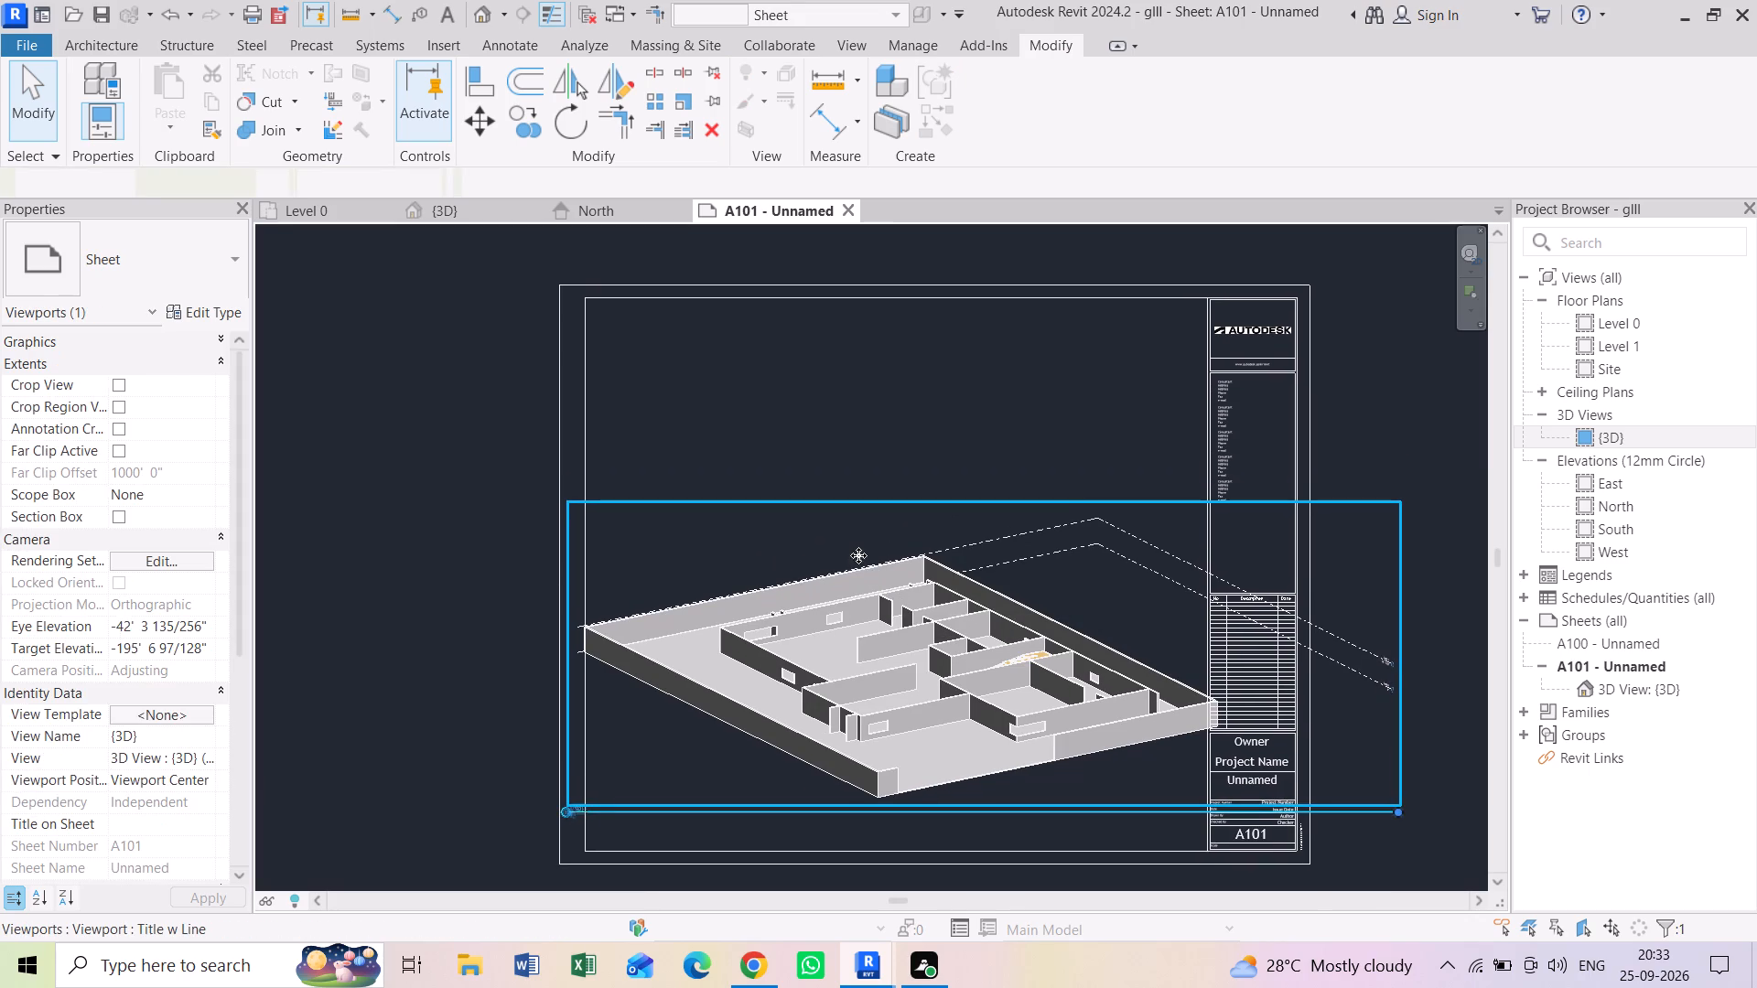
{"action": "key", "text": "Down"}
{"action": "key", "text": "Down"}
{"action": "key", "text": "Down"}
{"action": "key", "text": "Down"}
{"action": "key", "text": "Down"}
{"action": "key", "text": "Down"}
{"action": "key", "text": "Down"}
{"action": "key", "text": "Down"}
{"action": "key", "text": "Down"}
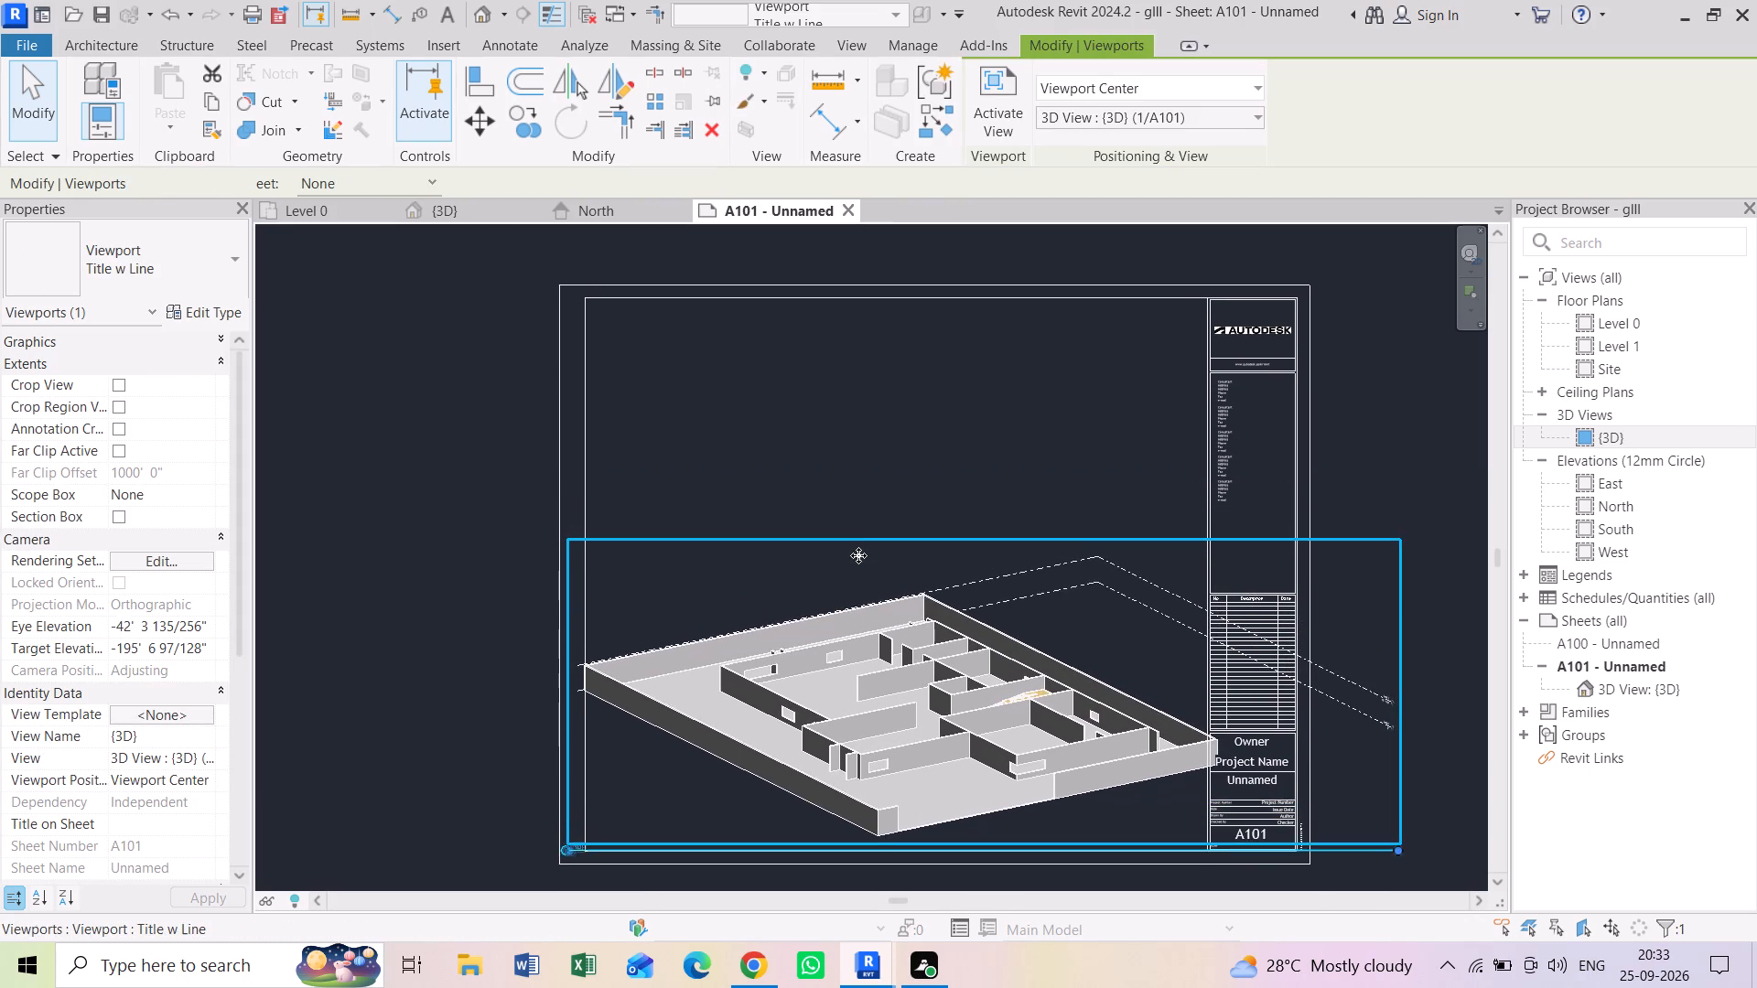
{"action": "key", "text": "Down"}
{"action": "key", "text": "Down"}
{"action": "key", "text": "Down"}
{"action": "middle_click_drag", "start_coordinate": [863, 552], "coordinate": [868, 478]}
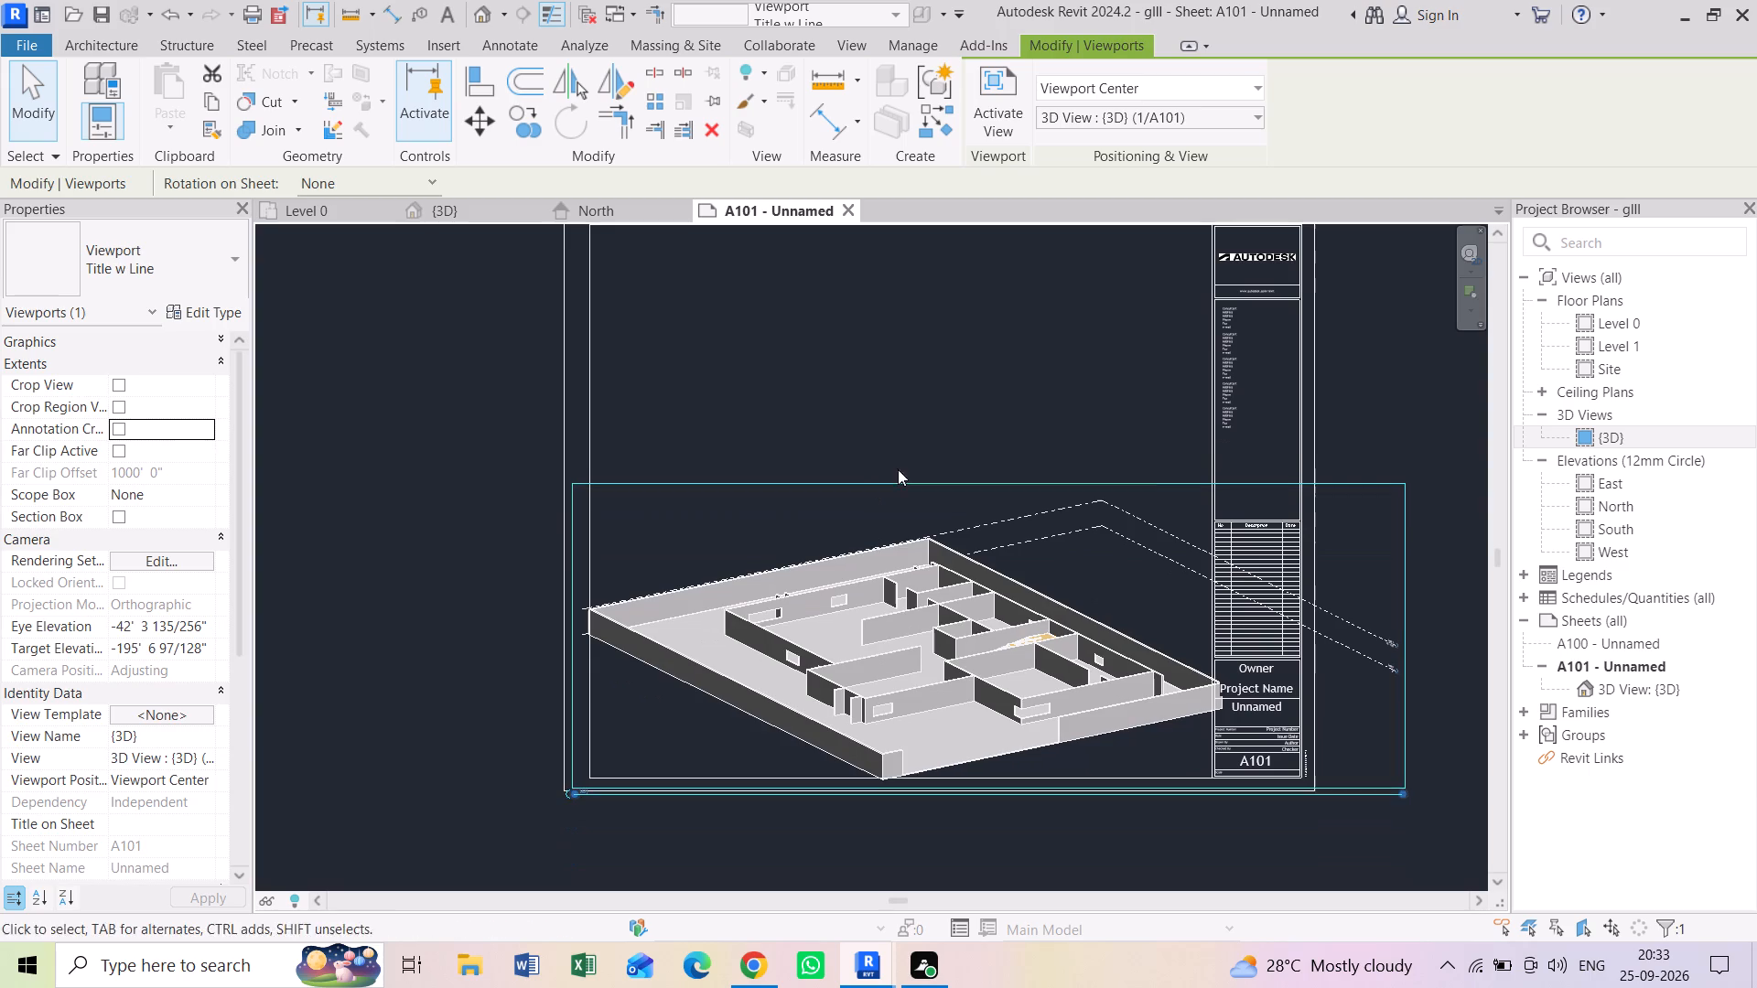
{"action": "key", "text": "Escape"}
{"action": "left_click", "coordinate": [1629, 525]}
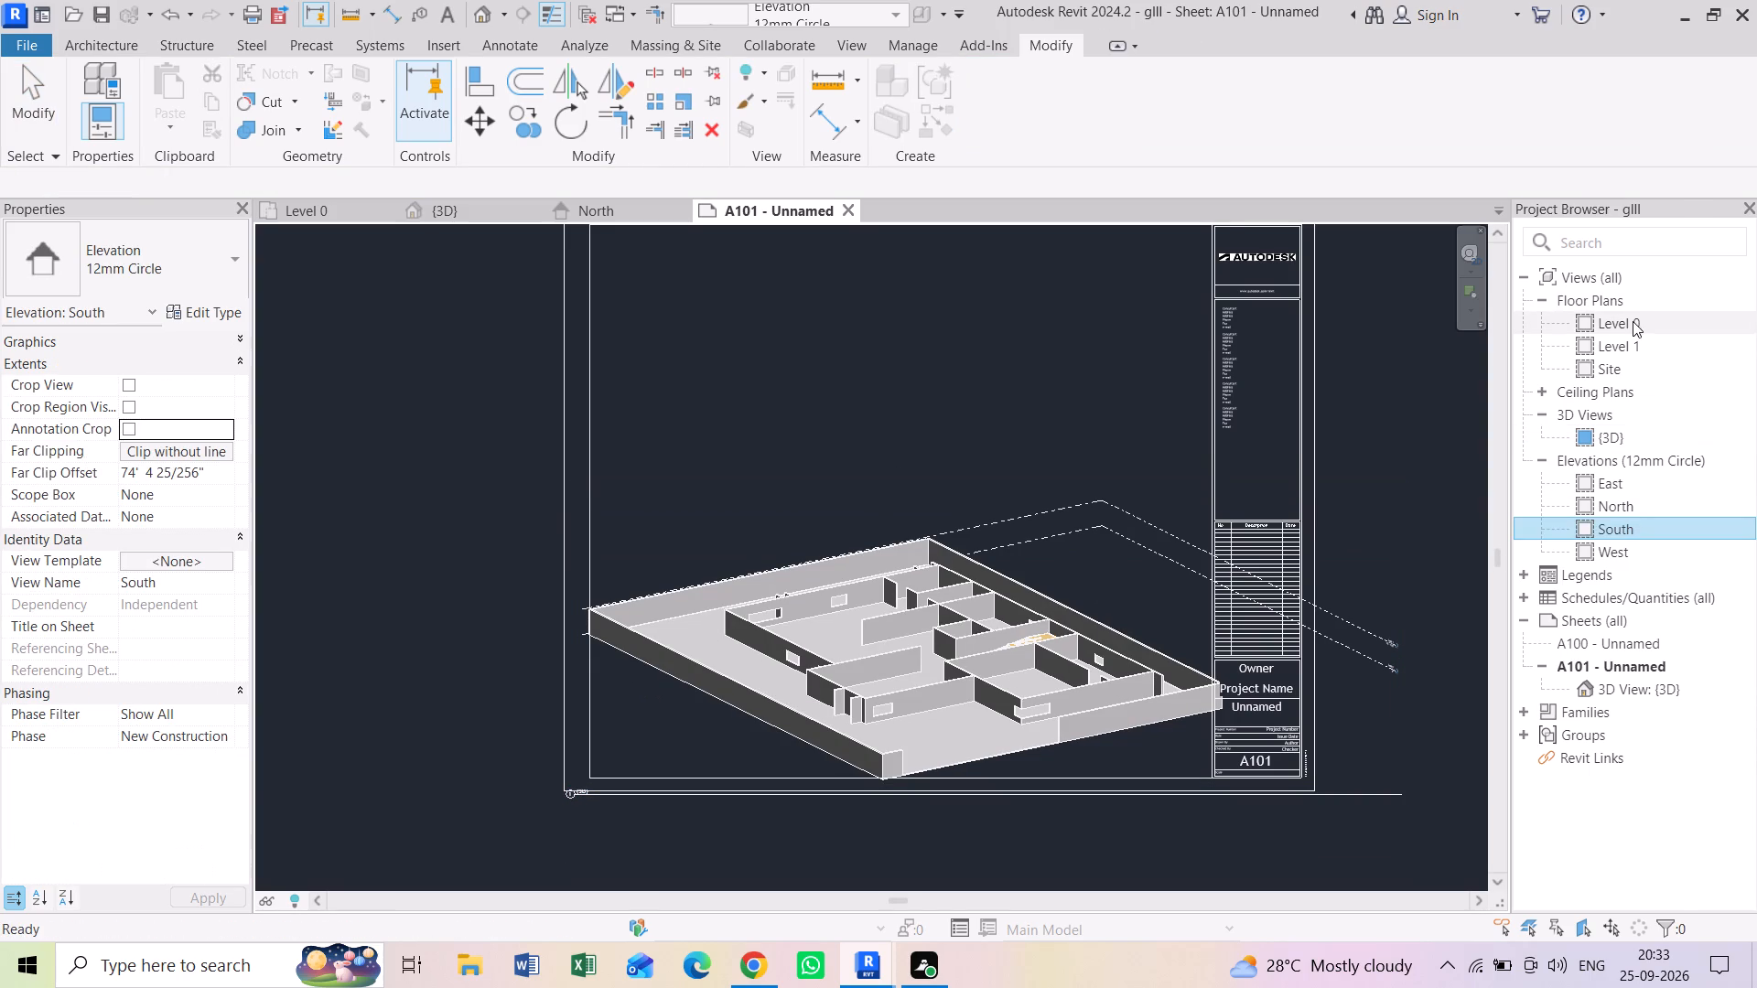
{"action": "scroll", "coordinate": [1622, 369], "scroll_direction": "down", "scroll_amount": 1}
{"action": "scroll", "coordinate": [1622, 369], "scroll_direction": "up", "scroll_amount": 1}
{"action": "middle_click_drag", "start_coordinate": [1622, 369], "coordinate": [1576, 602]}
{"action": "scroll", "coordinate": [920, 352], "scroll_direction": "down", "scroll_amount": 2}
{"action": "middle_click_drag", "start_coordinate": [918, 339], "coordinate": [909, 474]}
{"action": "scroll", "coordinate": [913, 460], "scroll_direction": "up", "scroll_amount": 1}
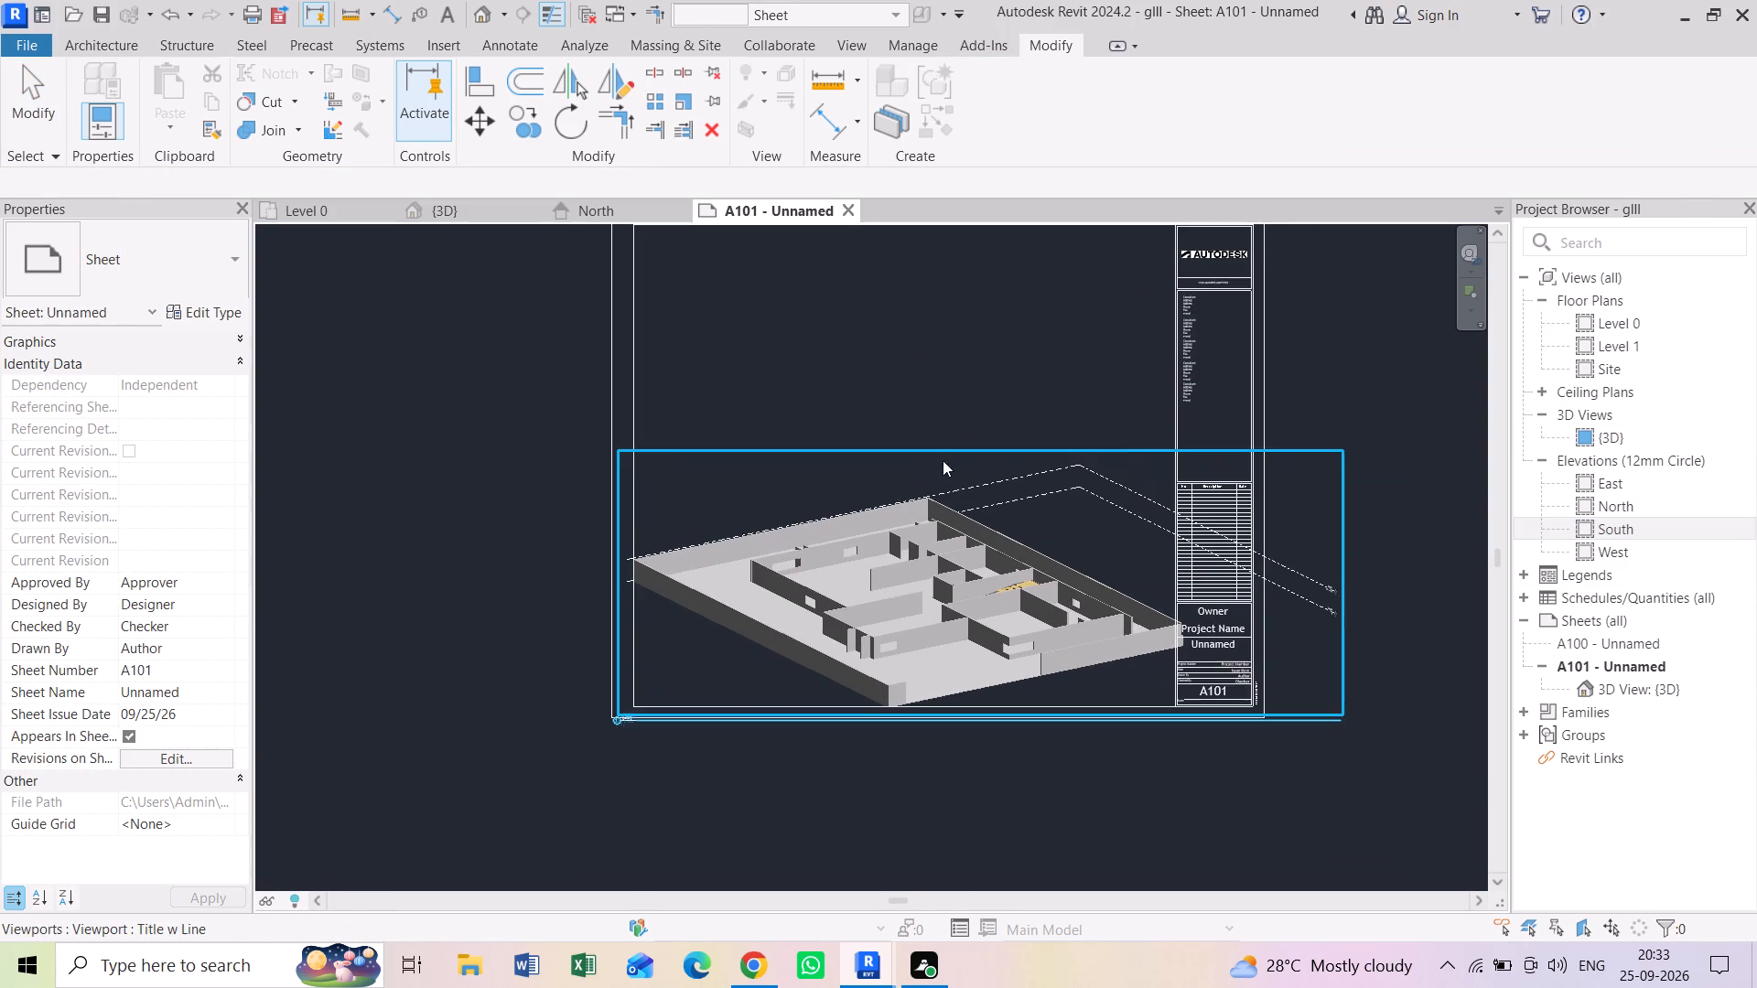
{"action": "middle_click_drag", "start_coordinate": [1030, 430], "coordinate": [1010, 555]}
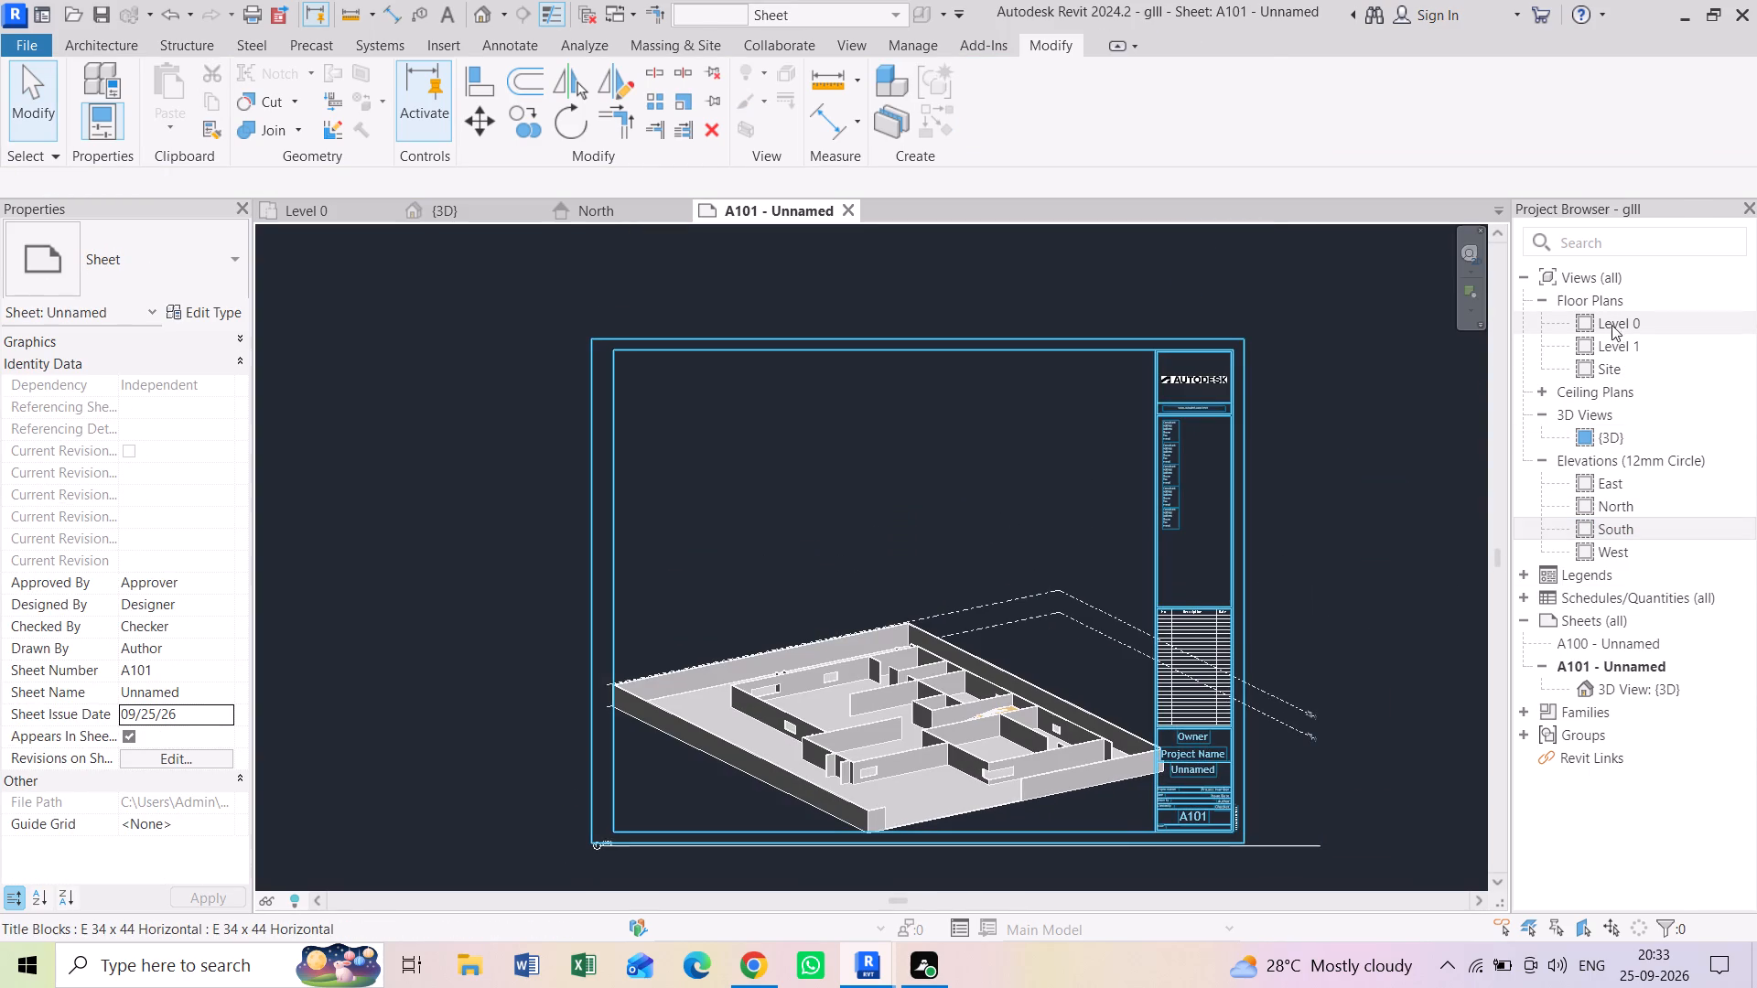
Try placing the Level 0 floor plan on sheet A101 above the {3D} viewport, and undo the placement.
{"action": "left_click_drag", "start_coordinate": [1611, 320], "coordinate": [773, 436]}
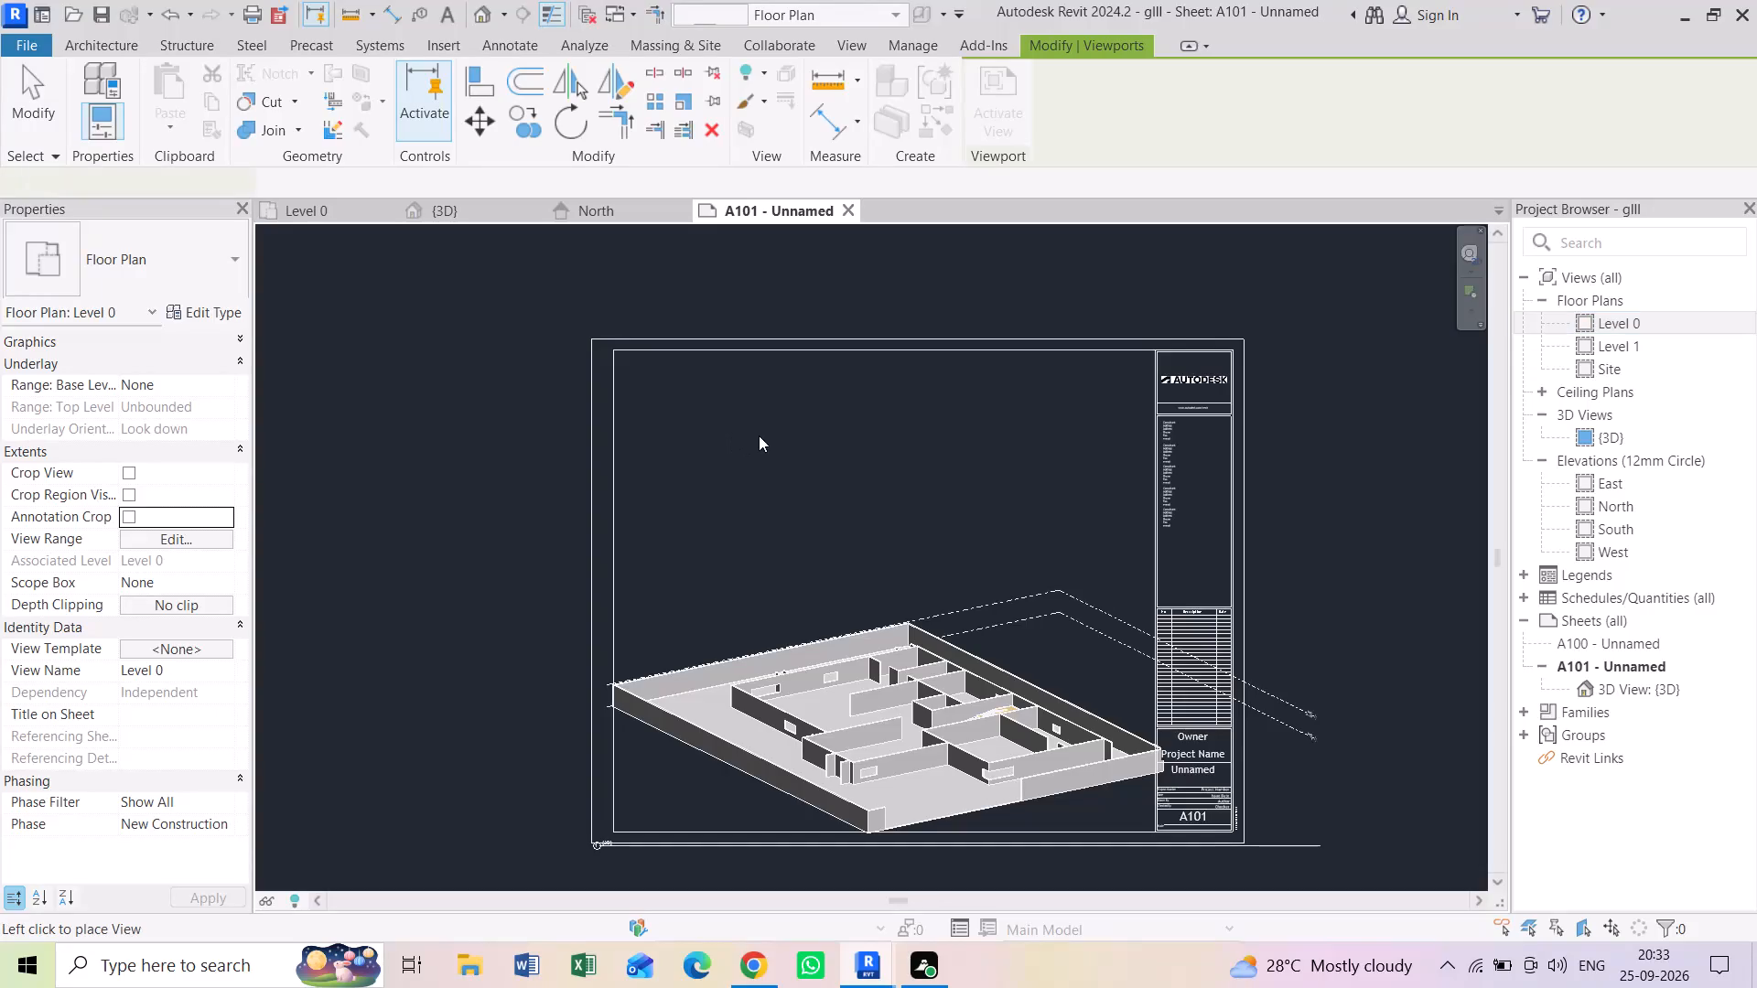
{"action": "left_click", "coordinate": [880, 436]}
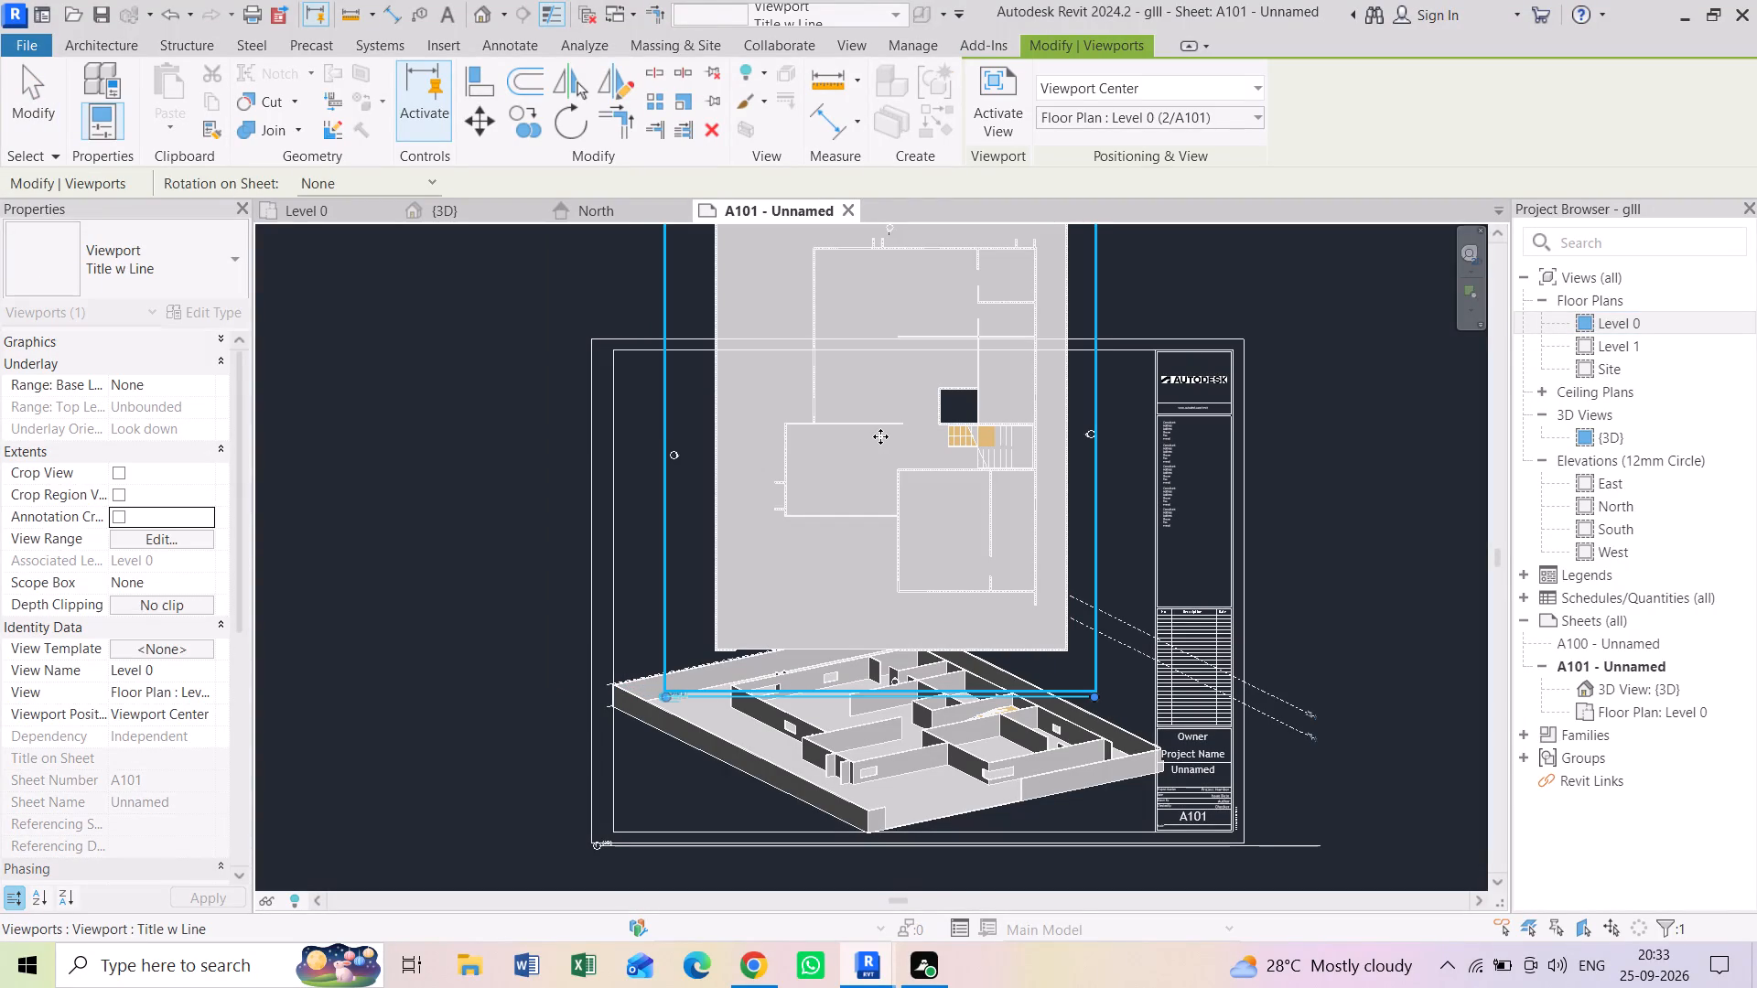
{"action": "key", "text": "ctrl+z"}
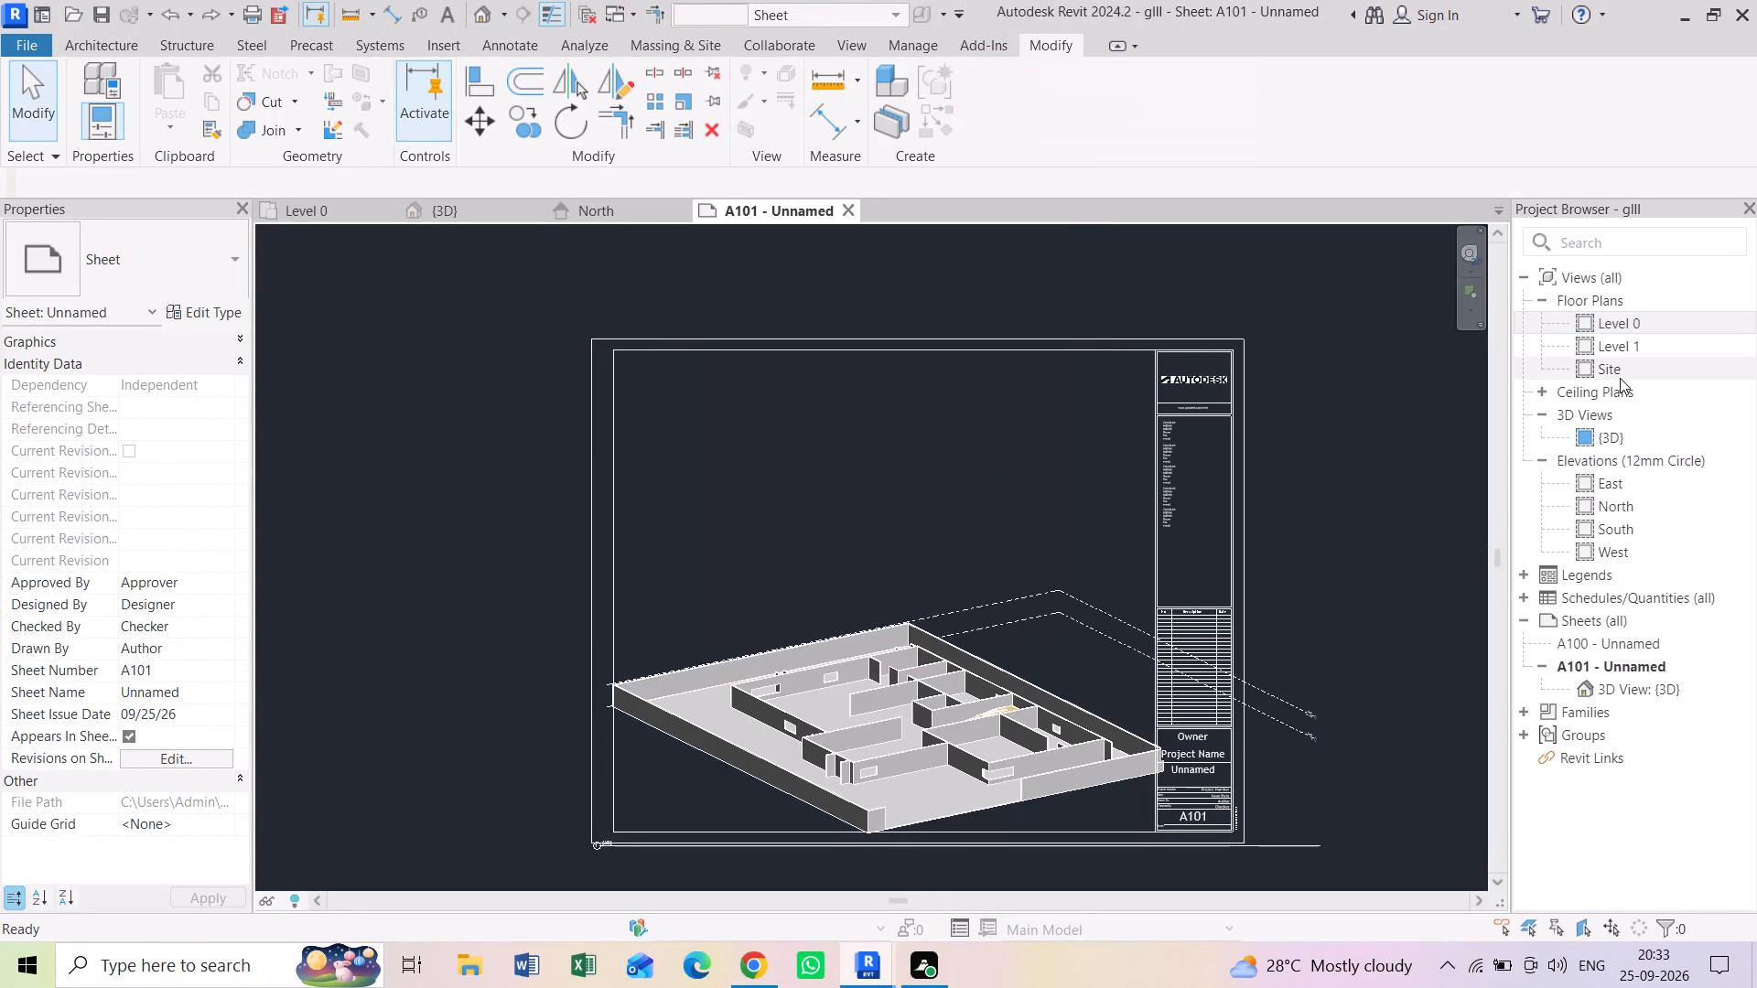
Nudge the {3D} viewport up until the model sits around the middle of sheet A101's drawing area.
{"action": "left_click", "coordinate": [1016, 696]}
{"action": "key", "text": "Up"}
{"action": "key", "text": "Up"}
{"action": "key", "text": "Up"}
{"action": "key", "text": "Up"}
{"action": "key", "text": "Up"}
{"action": "key", "text": "Up"}
{"action": "key", "text": "Up"}
{"action": "key", "text": "Up"}
{"action": "key", "text": "Up"}
{"action": "key", "text": "Up"}
{"action": "key", "text": "Up"}
{"action": "key", "text": "Up"}
{"action": "key", "text": "Up"}
{"action": "key", "text": "Up"}
{"action": "key", "text": "Up"}
{"action": "key", "text": "Up"}
{"action": "key", "text": "Up"}
{"action": "key", "text": "Up"}
{"action": "key", "text": "Up"}
{"action": "key", "text": "Up"}
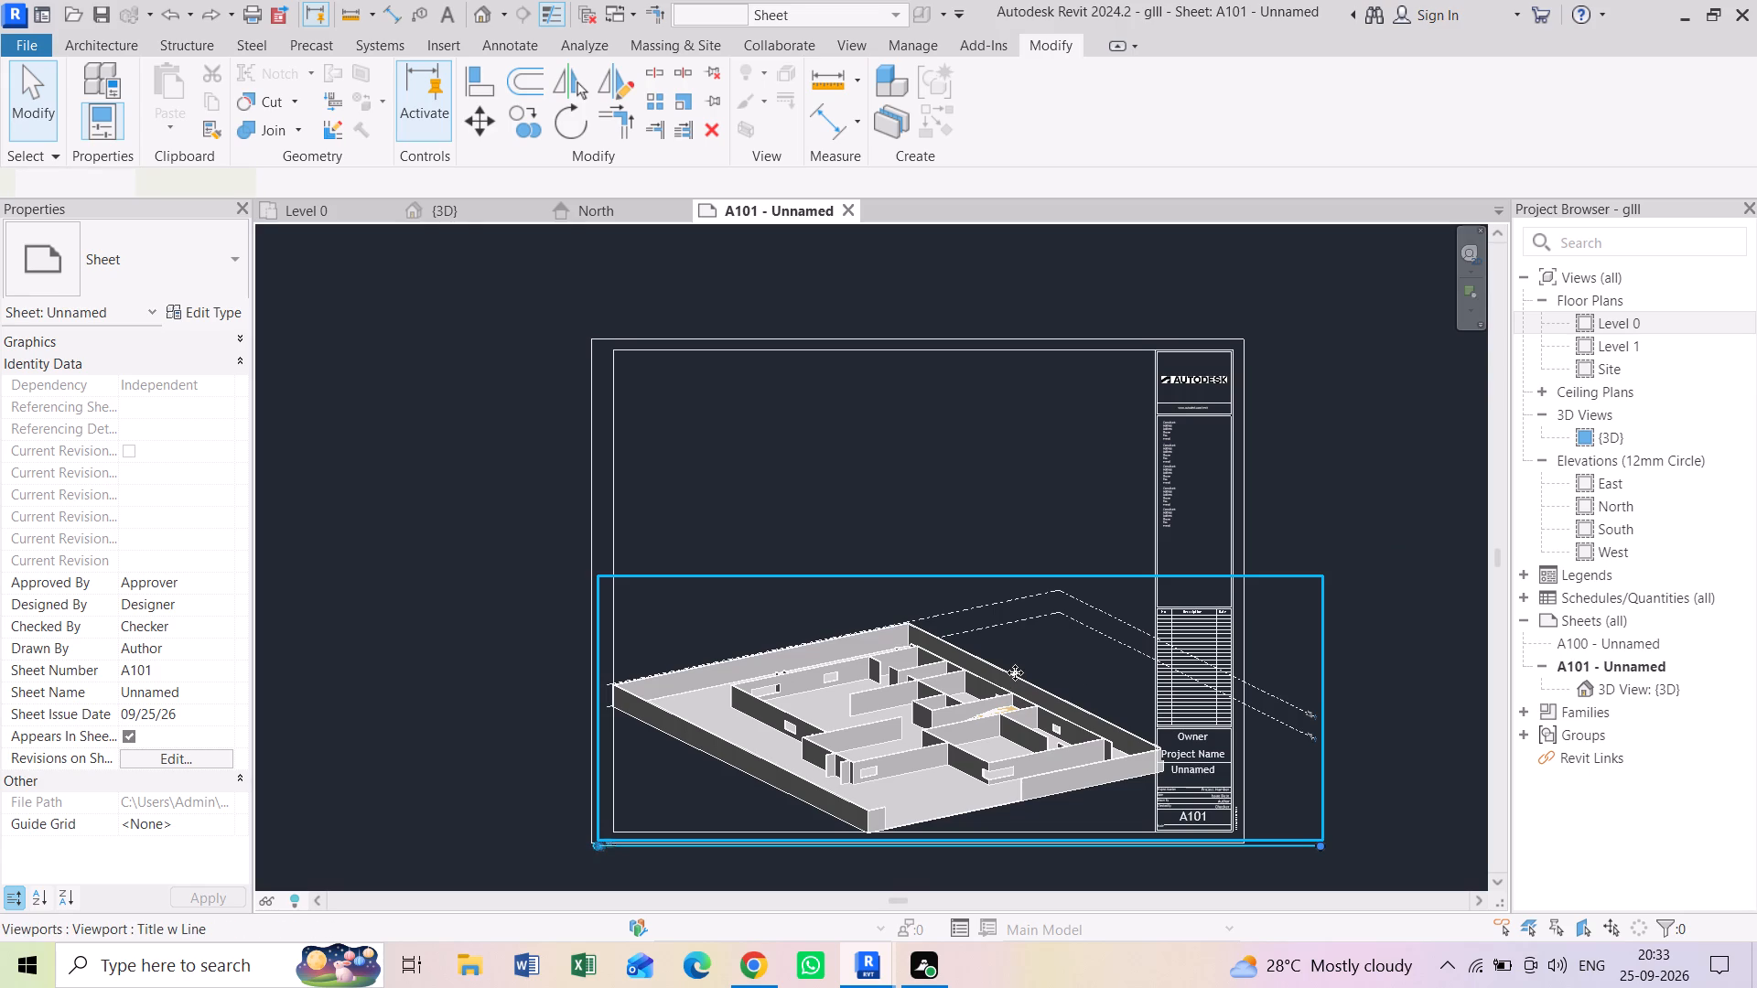
{"action": "key", "text": "Up"}
{"action": "key", "text": "Up"}
{"action": "key", "text": "Up"}
{"action": "key", "text": "Up"}
{"action": "key", "text": "Up"}
{"action": "key", "text": "Up"}
{"action": "key", "text": "Up"}
{"action": "key", "text": "Up"}
{"action": "key", "text": "Up"}
{"action": "key", "text": "Up"}
{"action": "key", "text": "Up"}
{"action": "key", "text": "Up"}
{"action": "key", "text": "Up"}
{"action": "key", "text": "Up"}
{"action": "key", "text": "Up"}
{"action": "key", "text": "Up"}
{"action": "key", "text": "Up"}
{"action": "key", "text": "Up"}
{"action": "key", "text": "Up"}
{"action": "key", "text": "Up"}
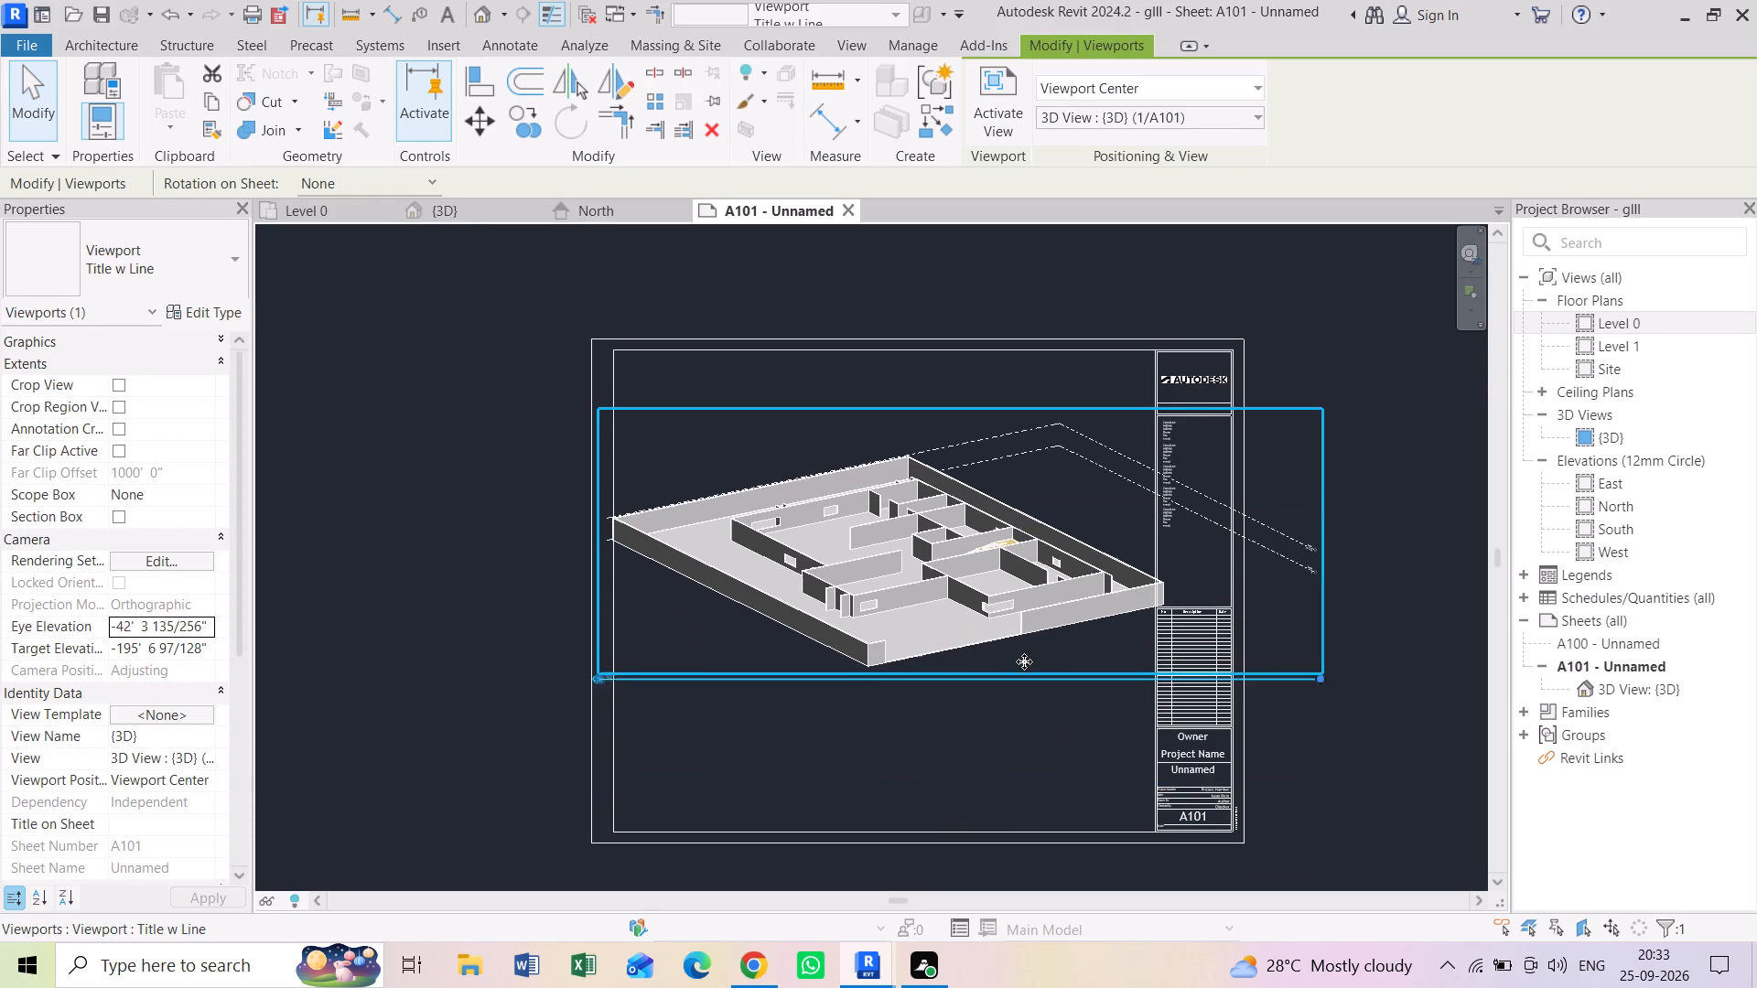
{"action": "key", "text": "Up"}
Set the project name in sheet A101's title block to HARSHA and clear the selection.
{"action": "left_click", "coordinate": [1223, 776]}
{"action": "scroll", "coordinate": [1217, 775], "scroll_direction": "up", "scroll_amount": 6}
{"action": "middle_click_drag", "start_coordinate": [1216, 775], "coordinate": [1213, 763]}
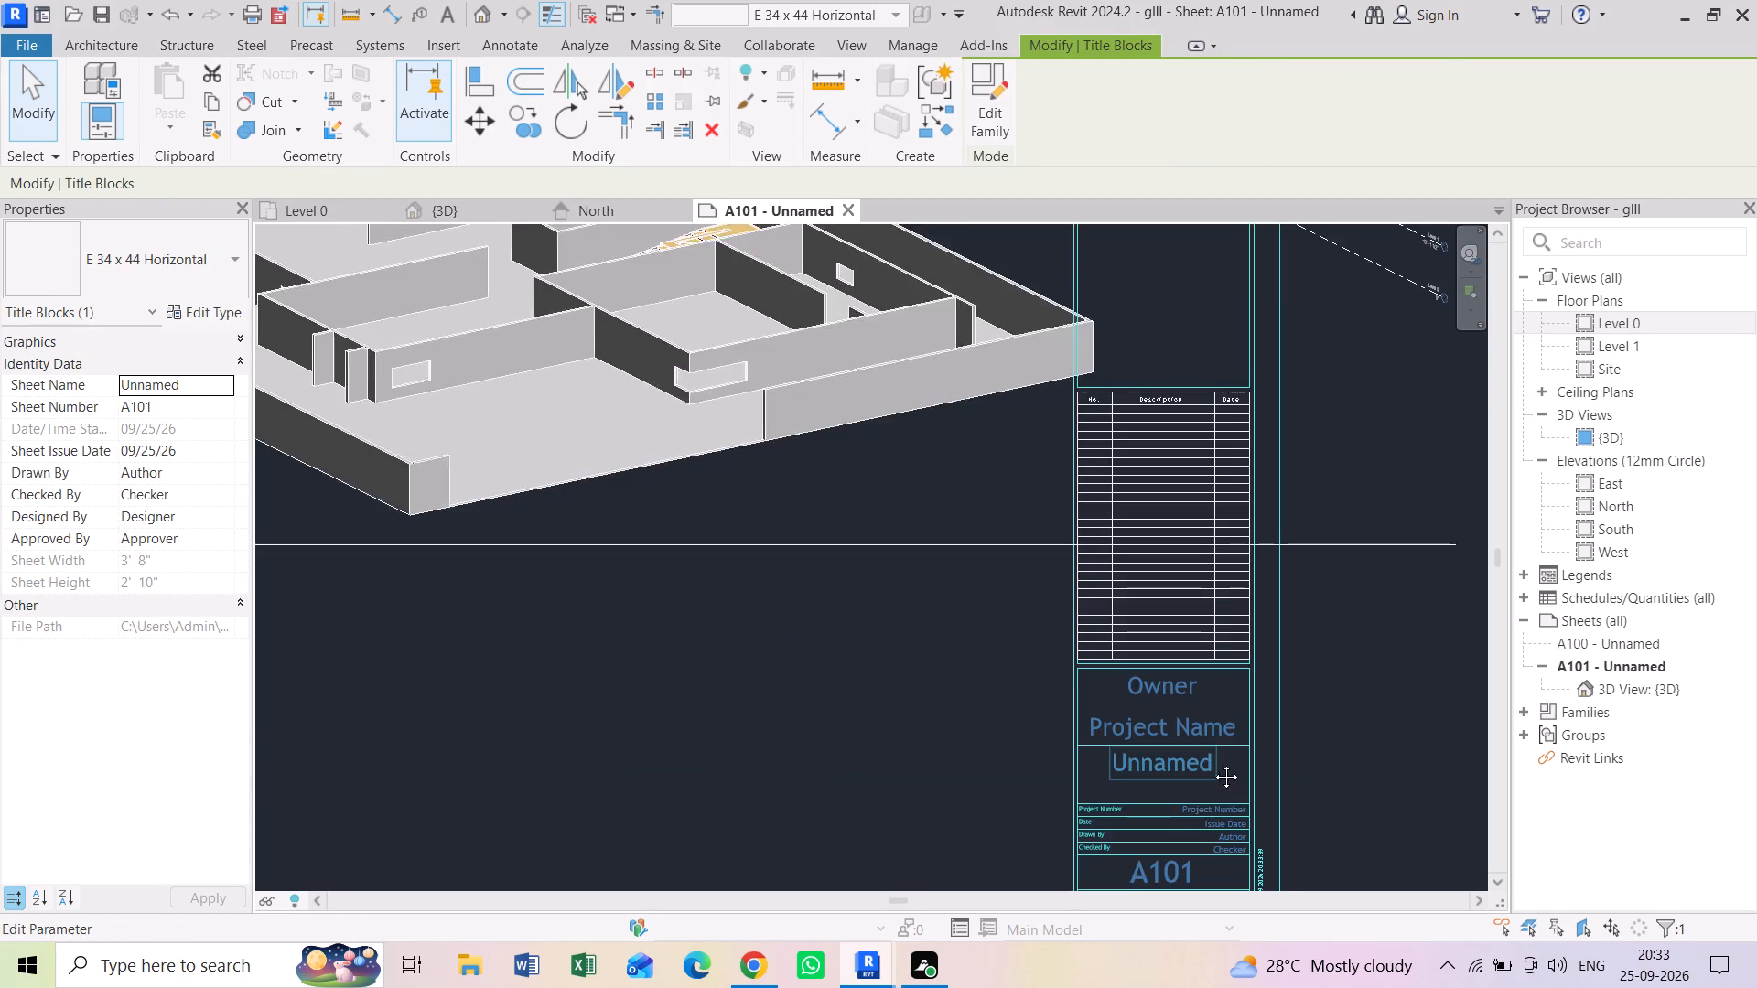
{"action": "middle_click_drag", "start_coordinate": [1213, 763], "coordinate": [1202, 600]}
{"action": "left_click", "coordinate": [1180, 549]}
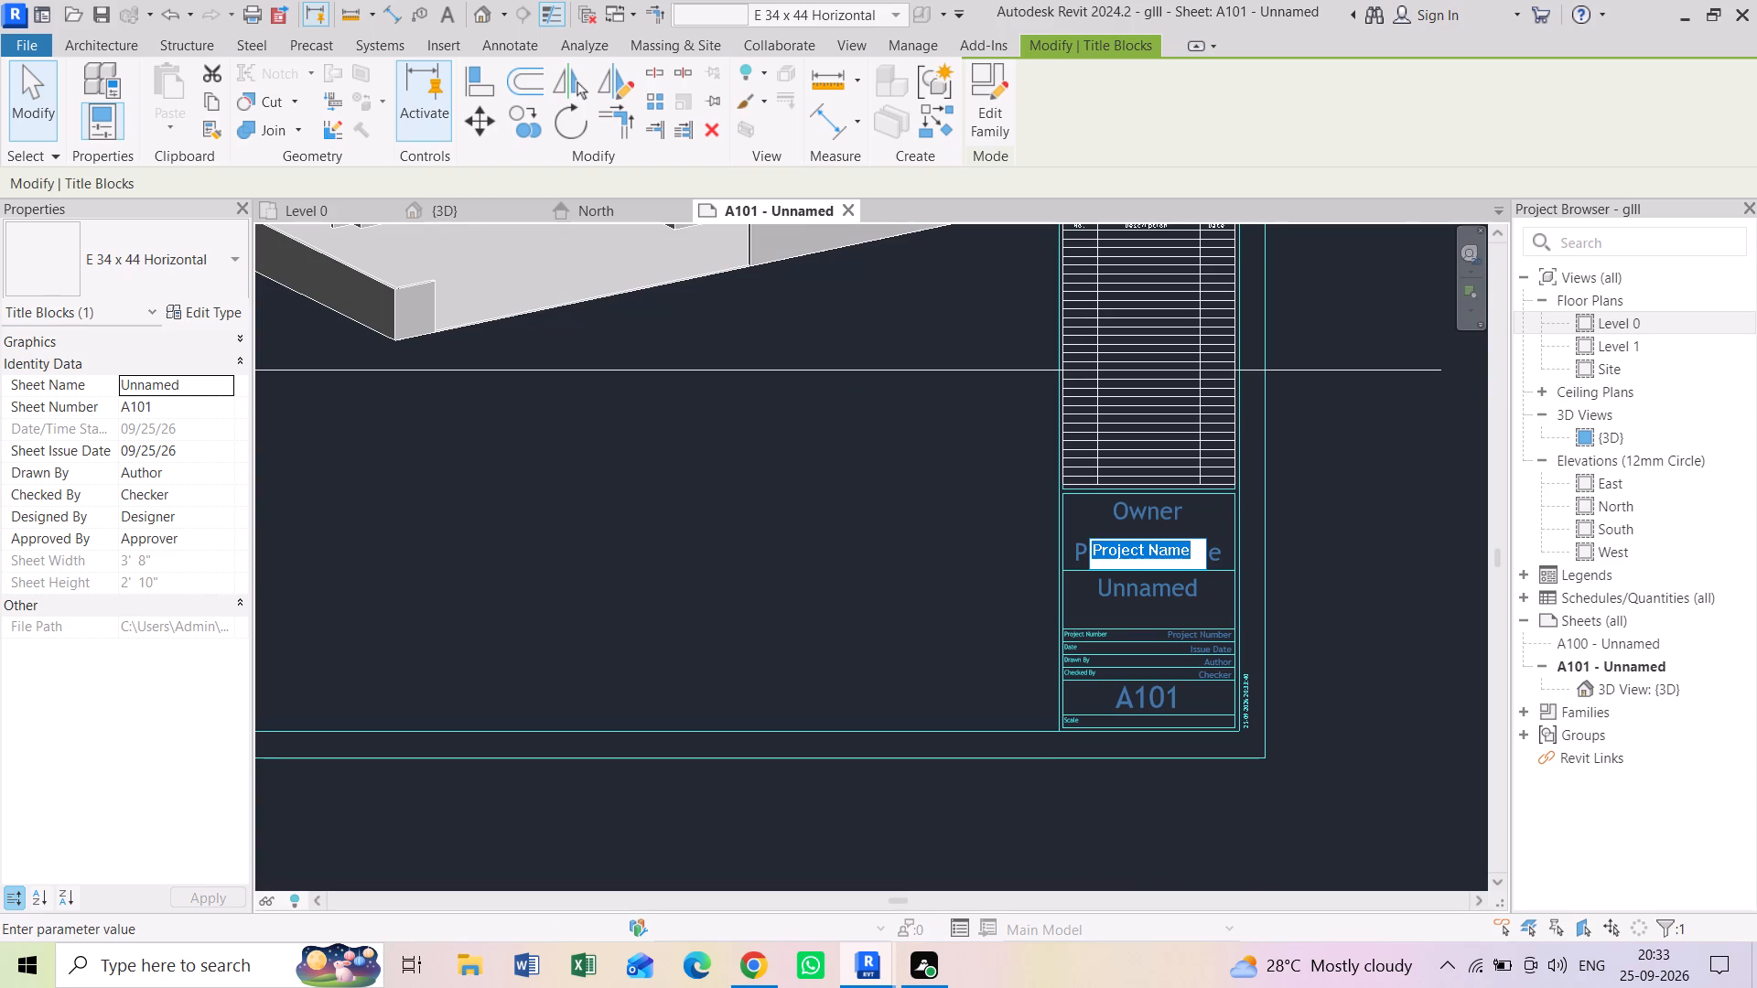
{"action": "type", "text": "ha"}
{"action": "key", "text": "BackSpace"}
{"action": "key", "text": "BackSpace"}
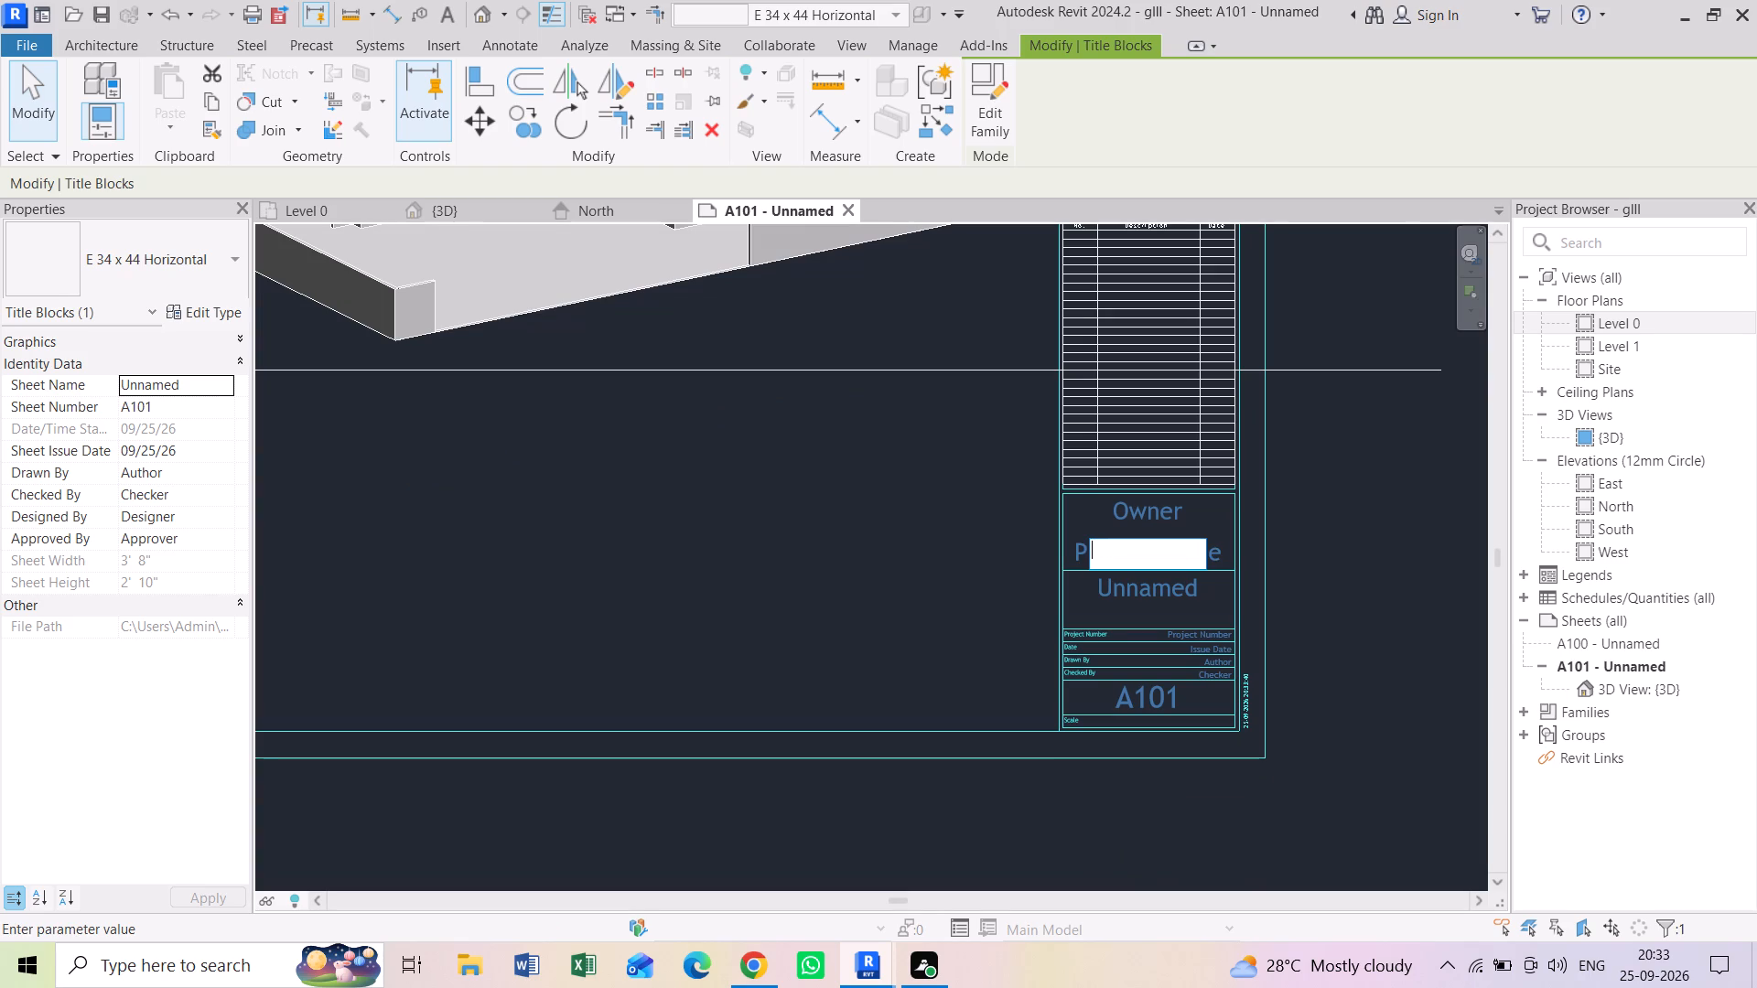
{"action": "type", "text": "HARSHA"}
{"action": "key", "text": "Return"}
{"action": "scroll", "coordinate": [1225, 543], "scroll_direction": "down", "scroll_amount": 3}
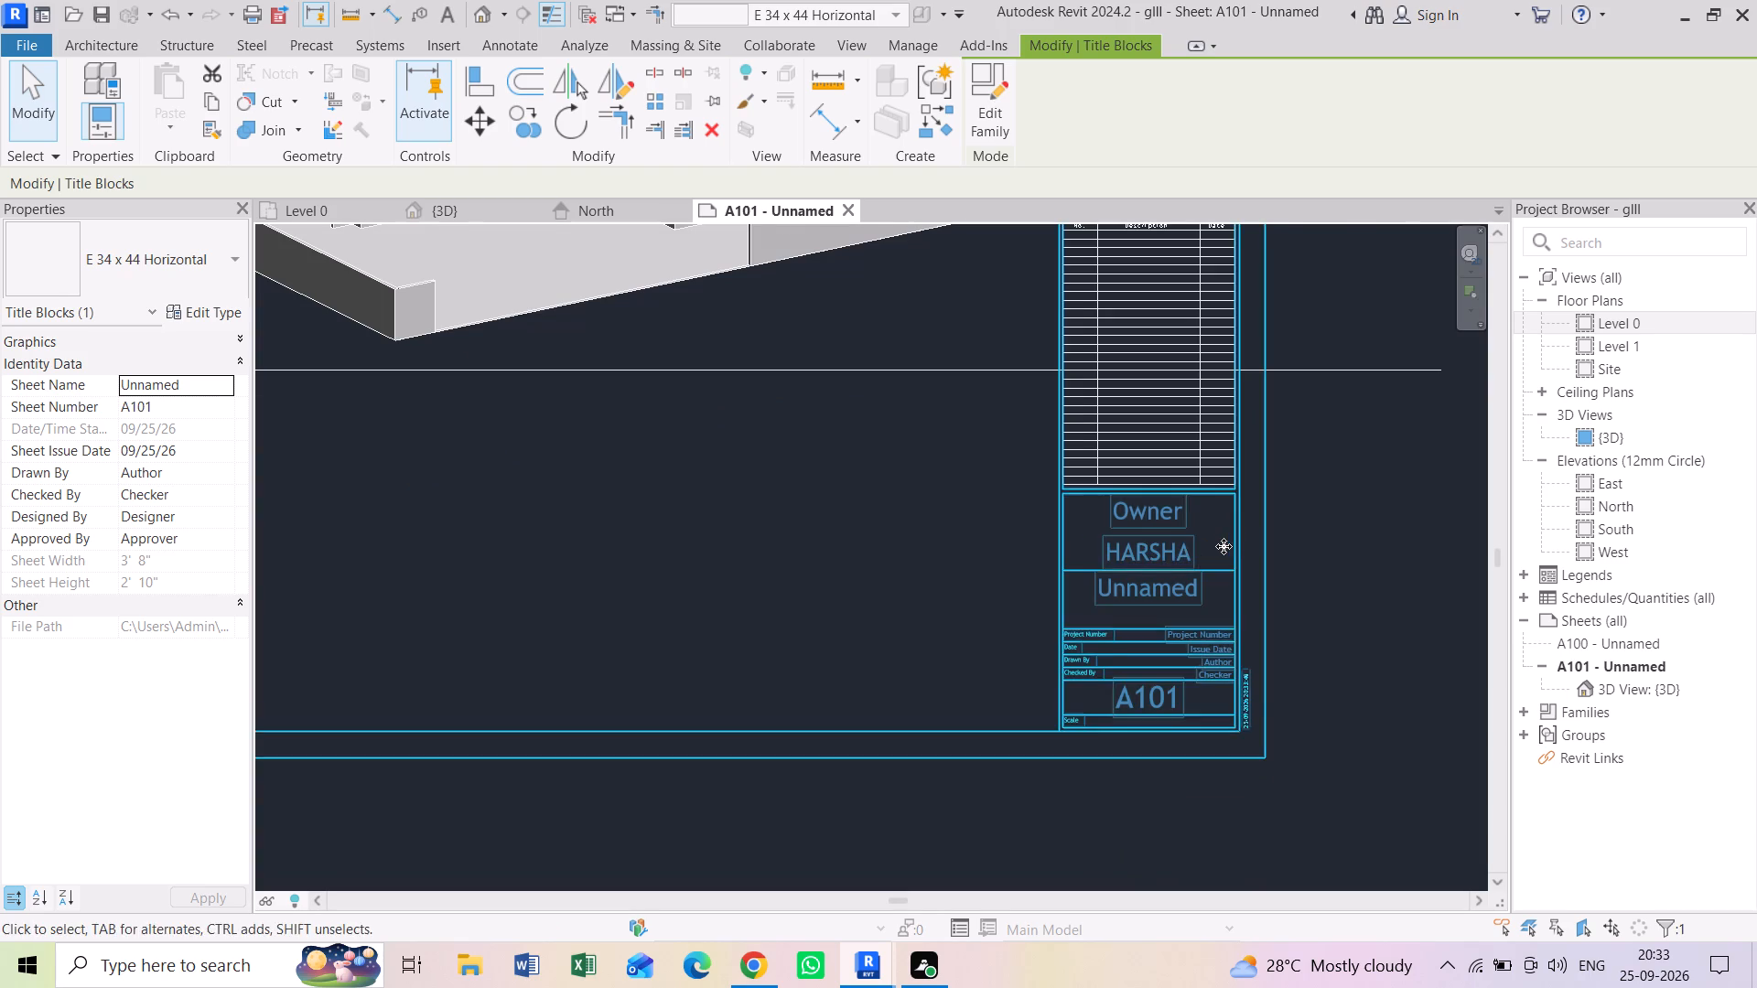
{"action": "left_click", "coordinate": [1326, 518]}
{"action": "scroll", "coordinate": [1082, 580], "scroll_direction": "down", "scroll_amount": 3}
{"action": "middle_click_drag", "start_coordinate": [979, 443], "coordinate": [994, 535]}
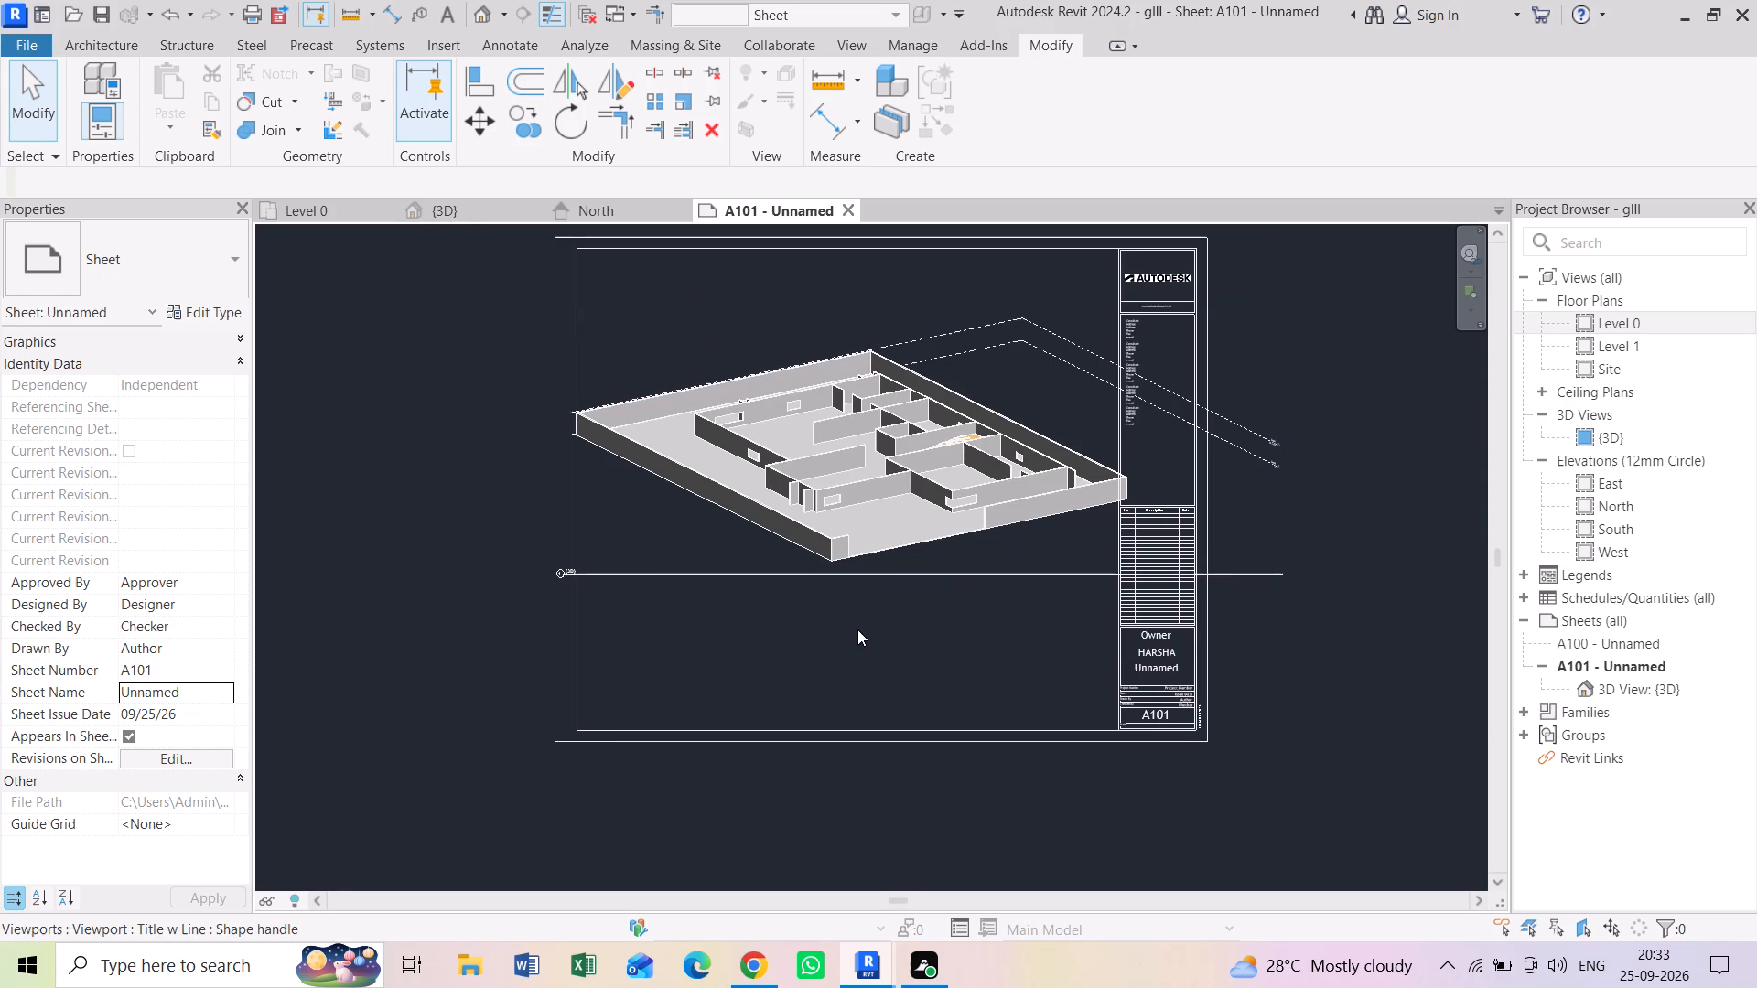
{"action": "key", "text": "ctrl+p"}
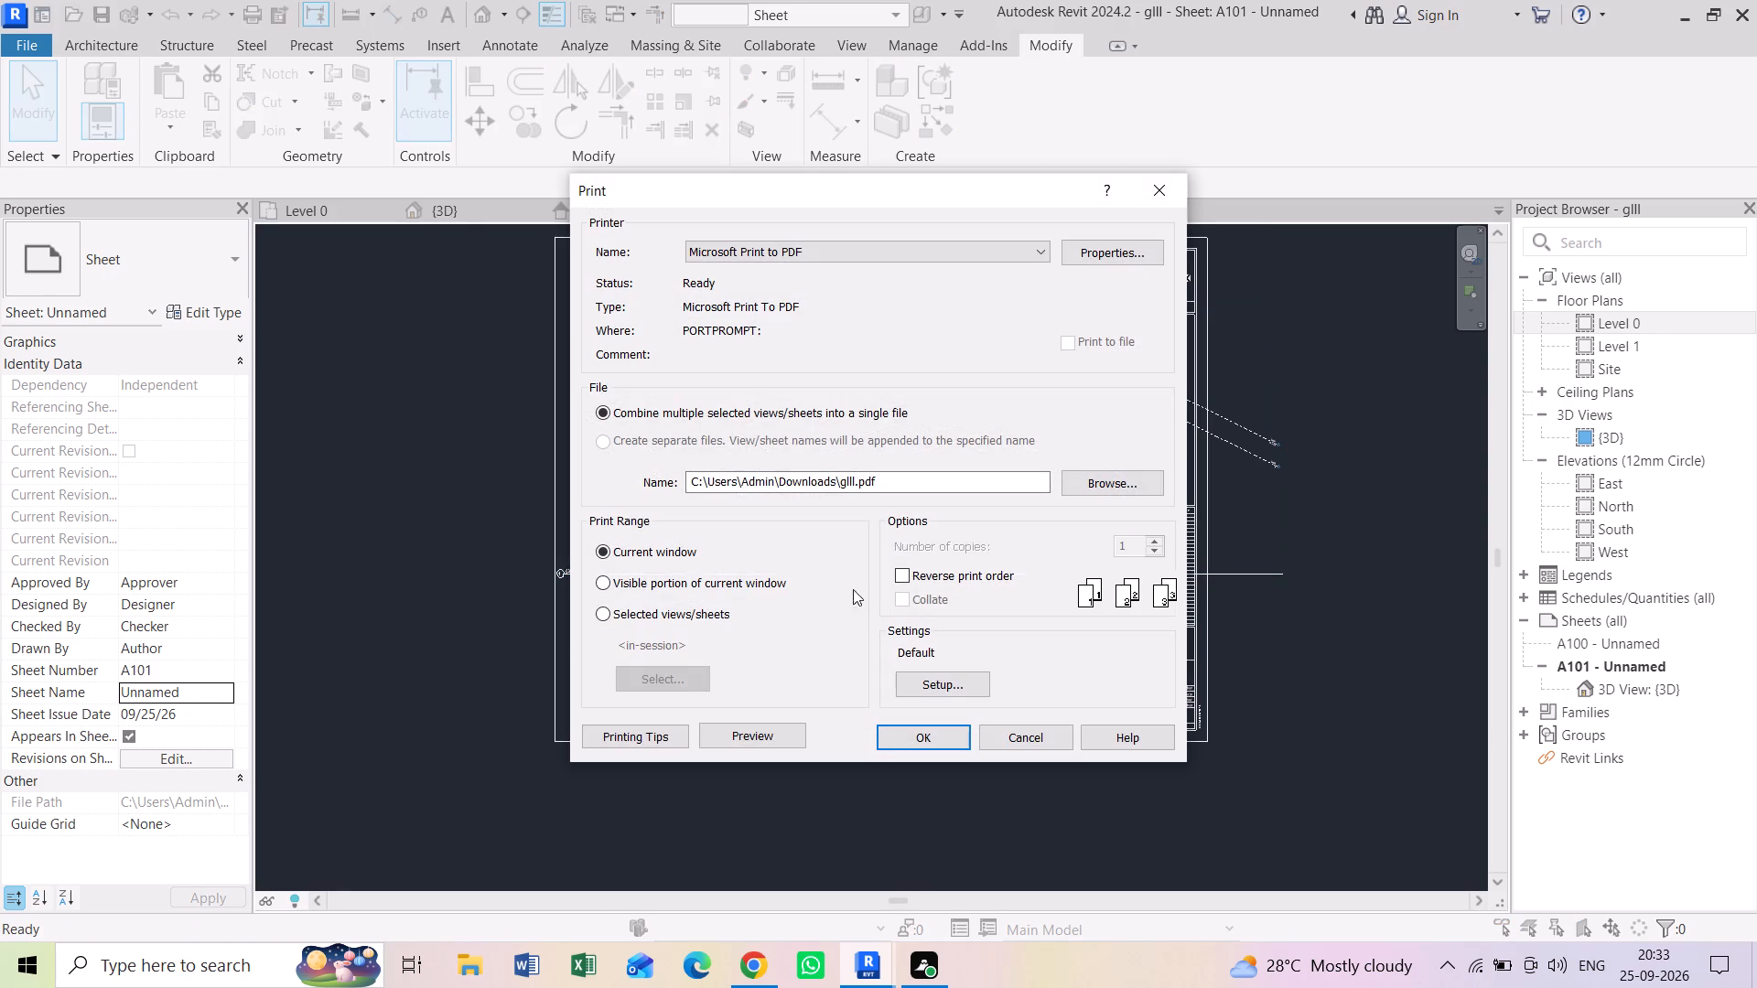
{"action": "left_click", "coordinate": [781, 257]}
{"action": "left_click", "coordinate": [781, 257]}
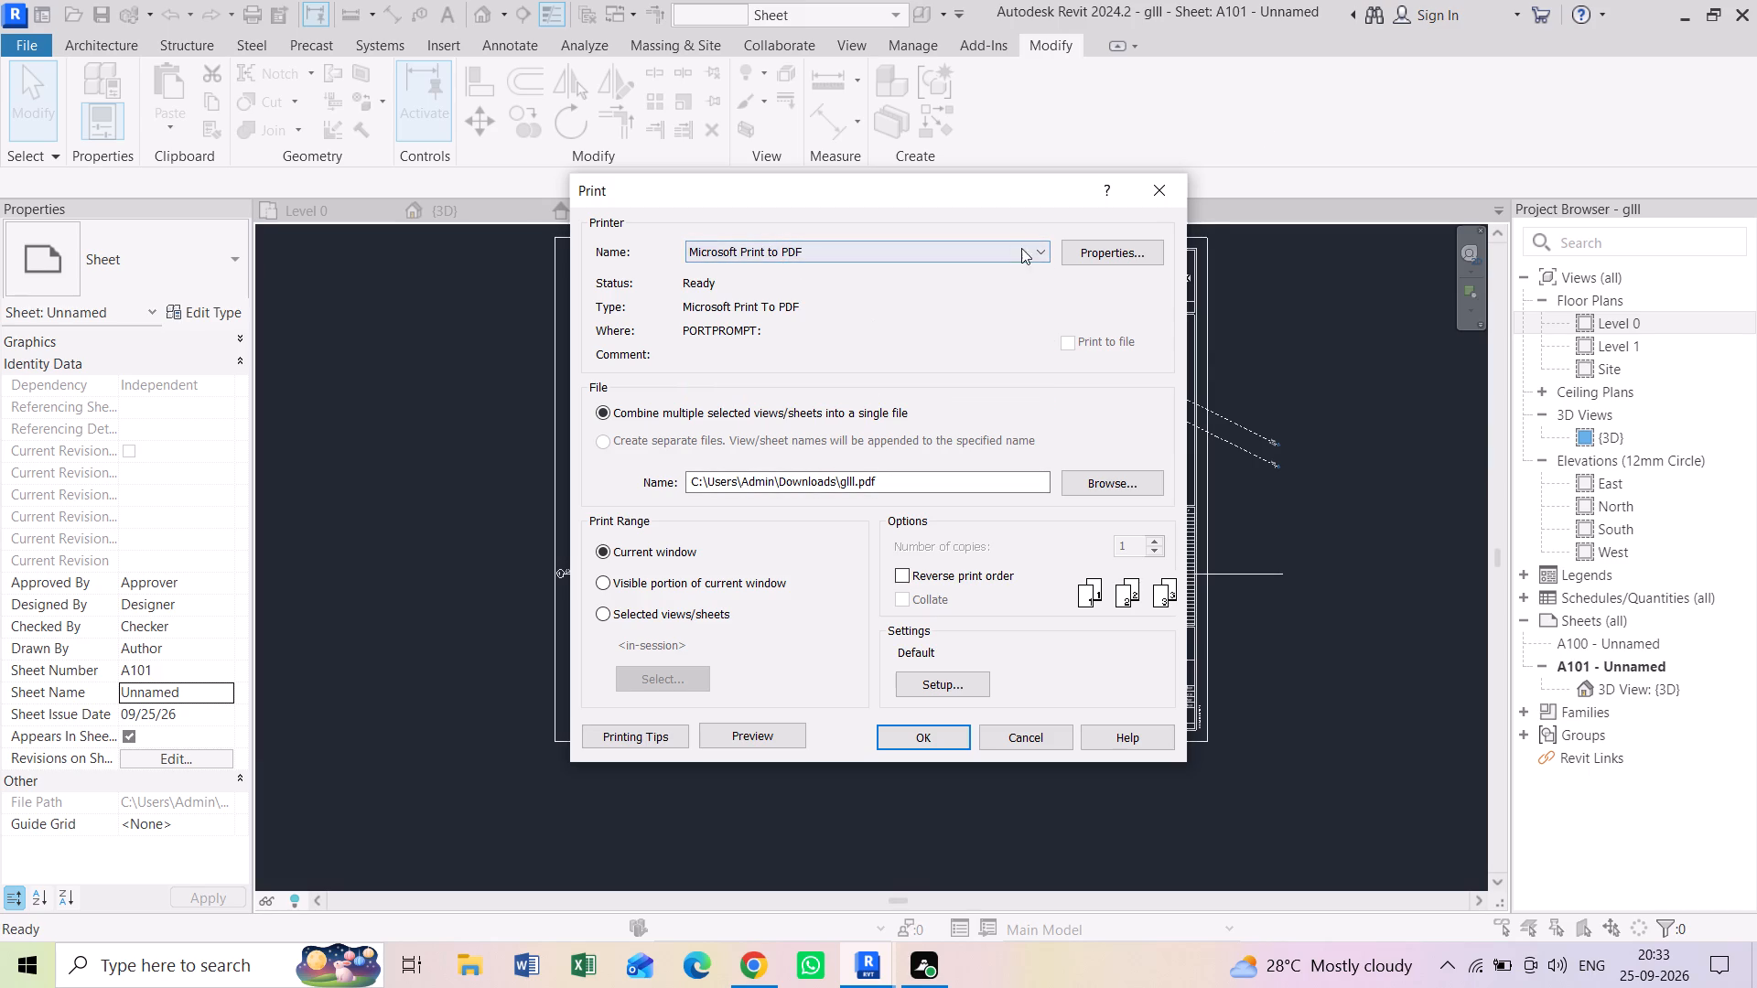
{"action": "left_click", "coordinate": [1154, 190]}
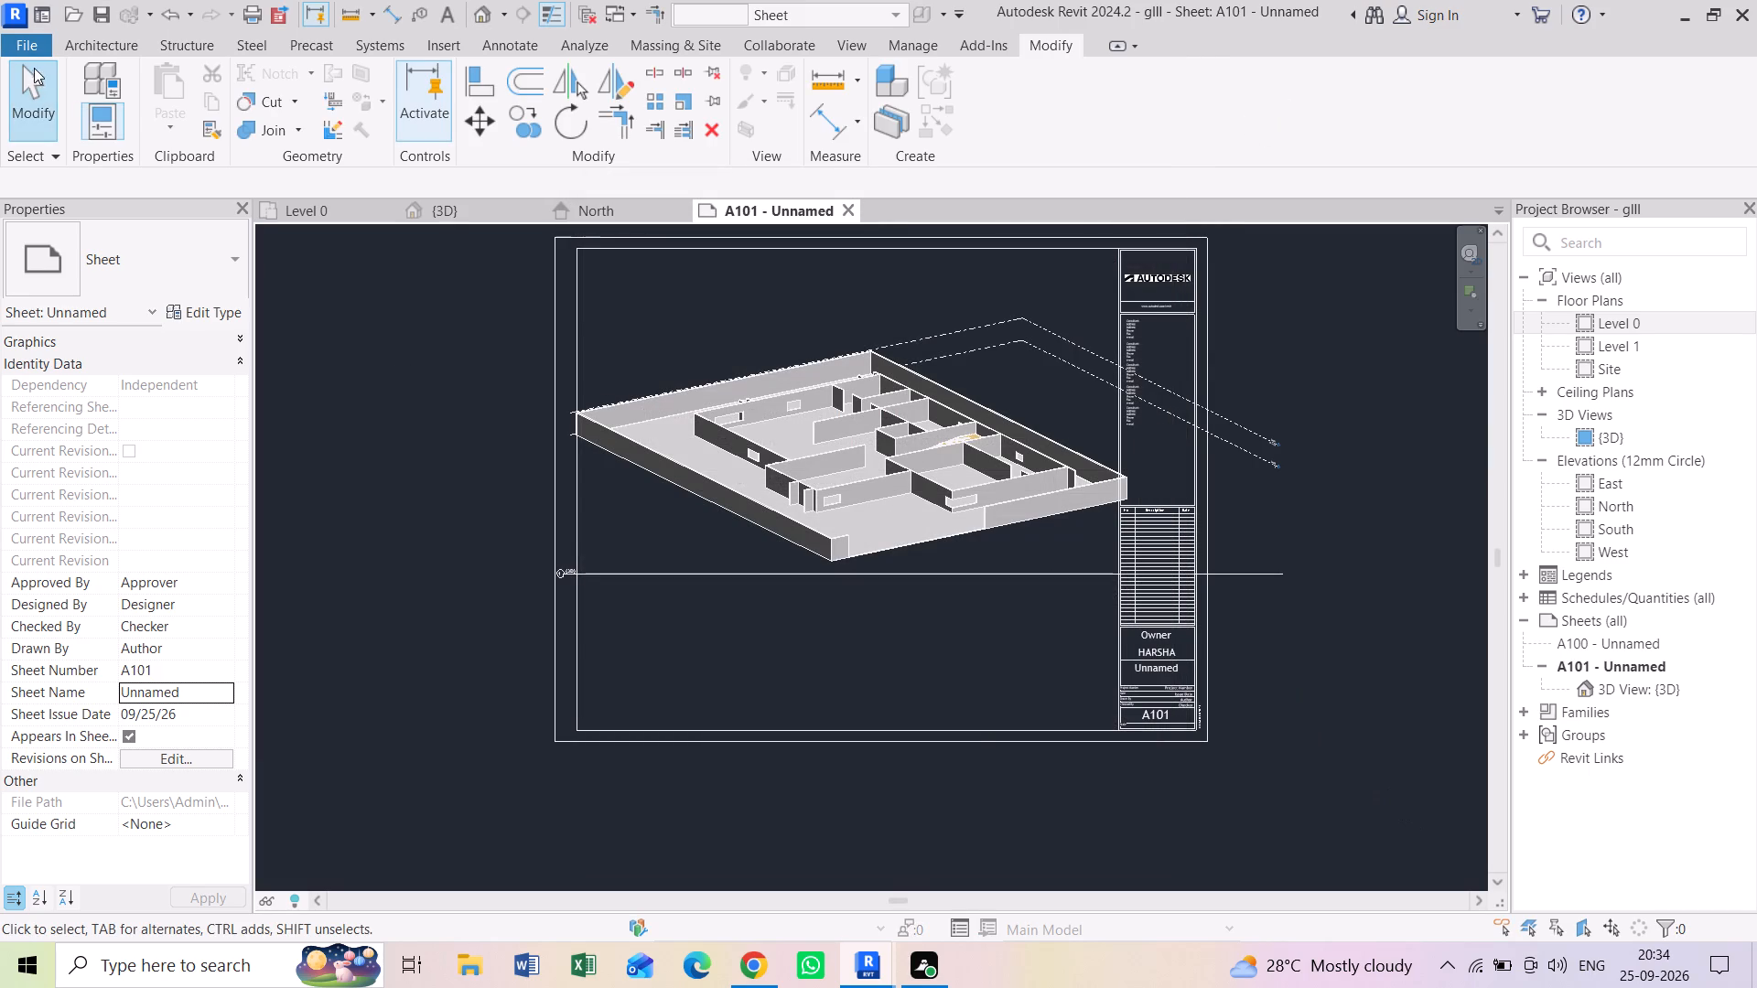
Set up a PDF export of the current window with file name glll... and page size kept at Use Sheet Size.
{"action": "right_click", "coordinate": [31, 45]}
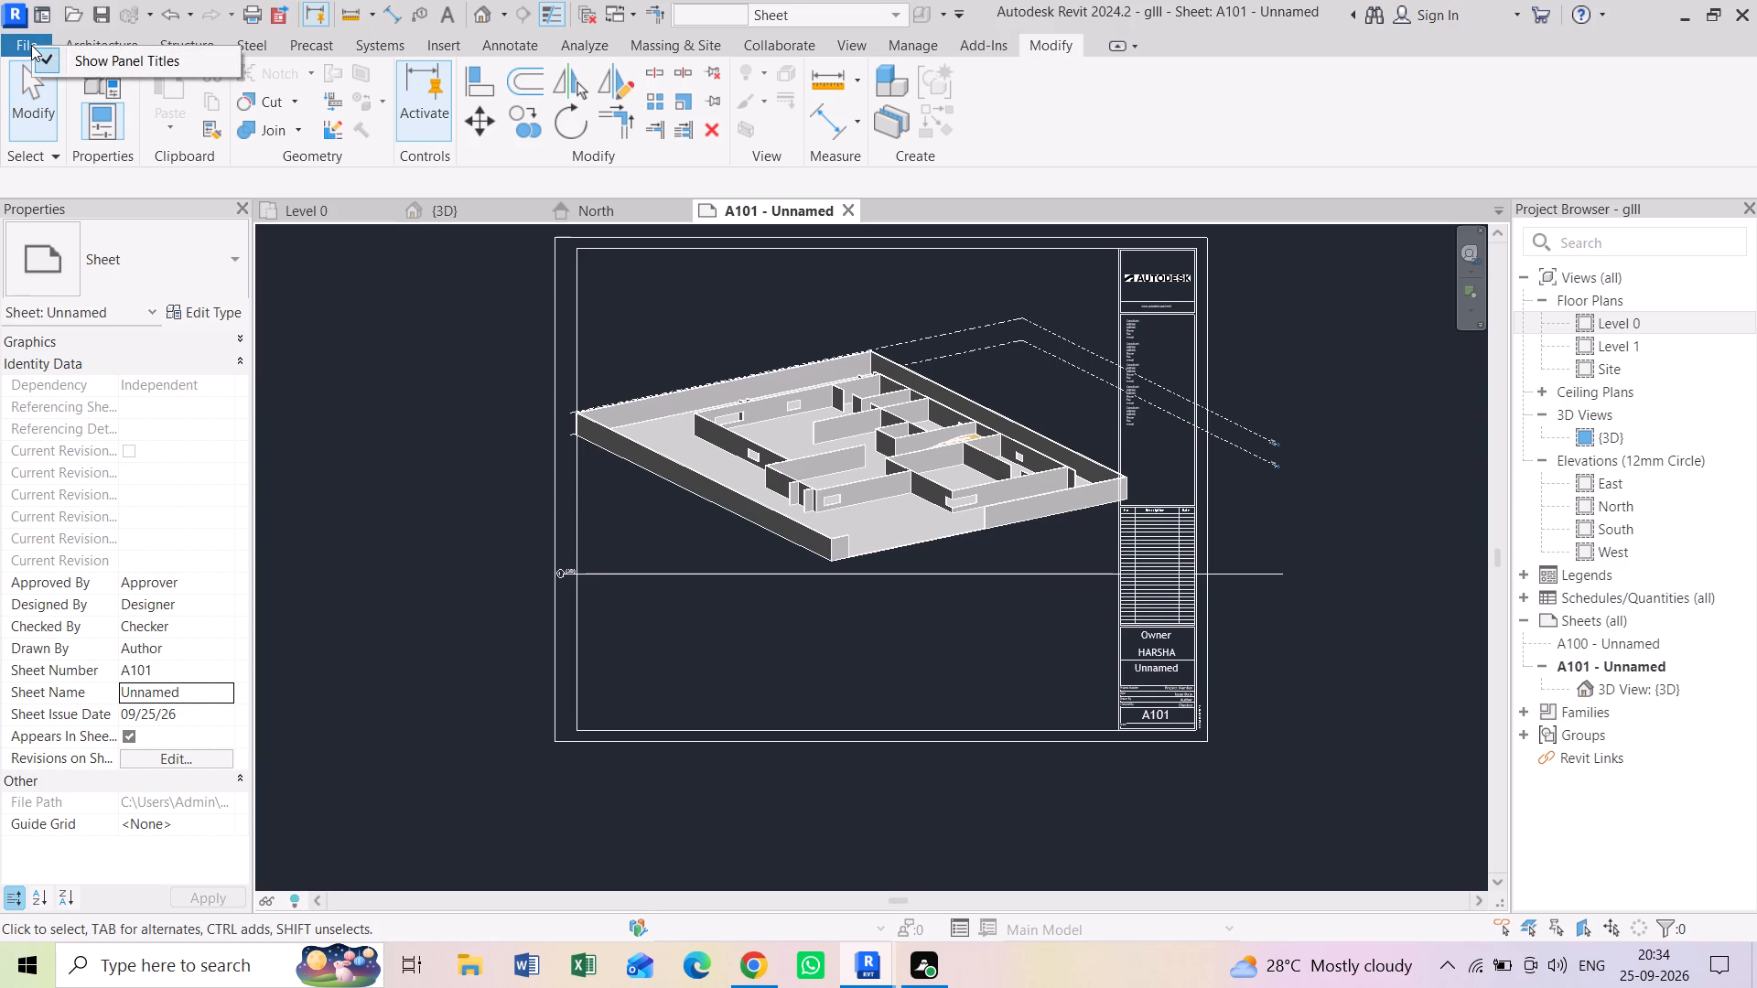
{"action": "left_click", "coordinate": [31, 45]}
{"action": "left_click", "coordinate": [16, 43]}
{"action": "left_click", "coordinate": [18, 40]}
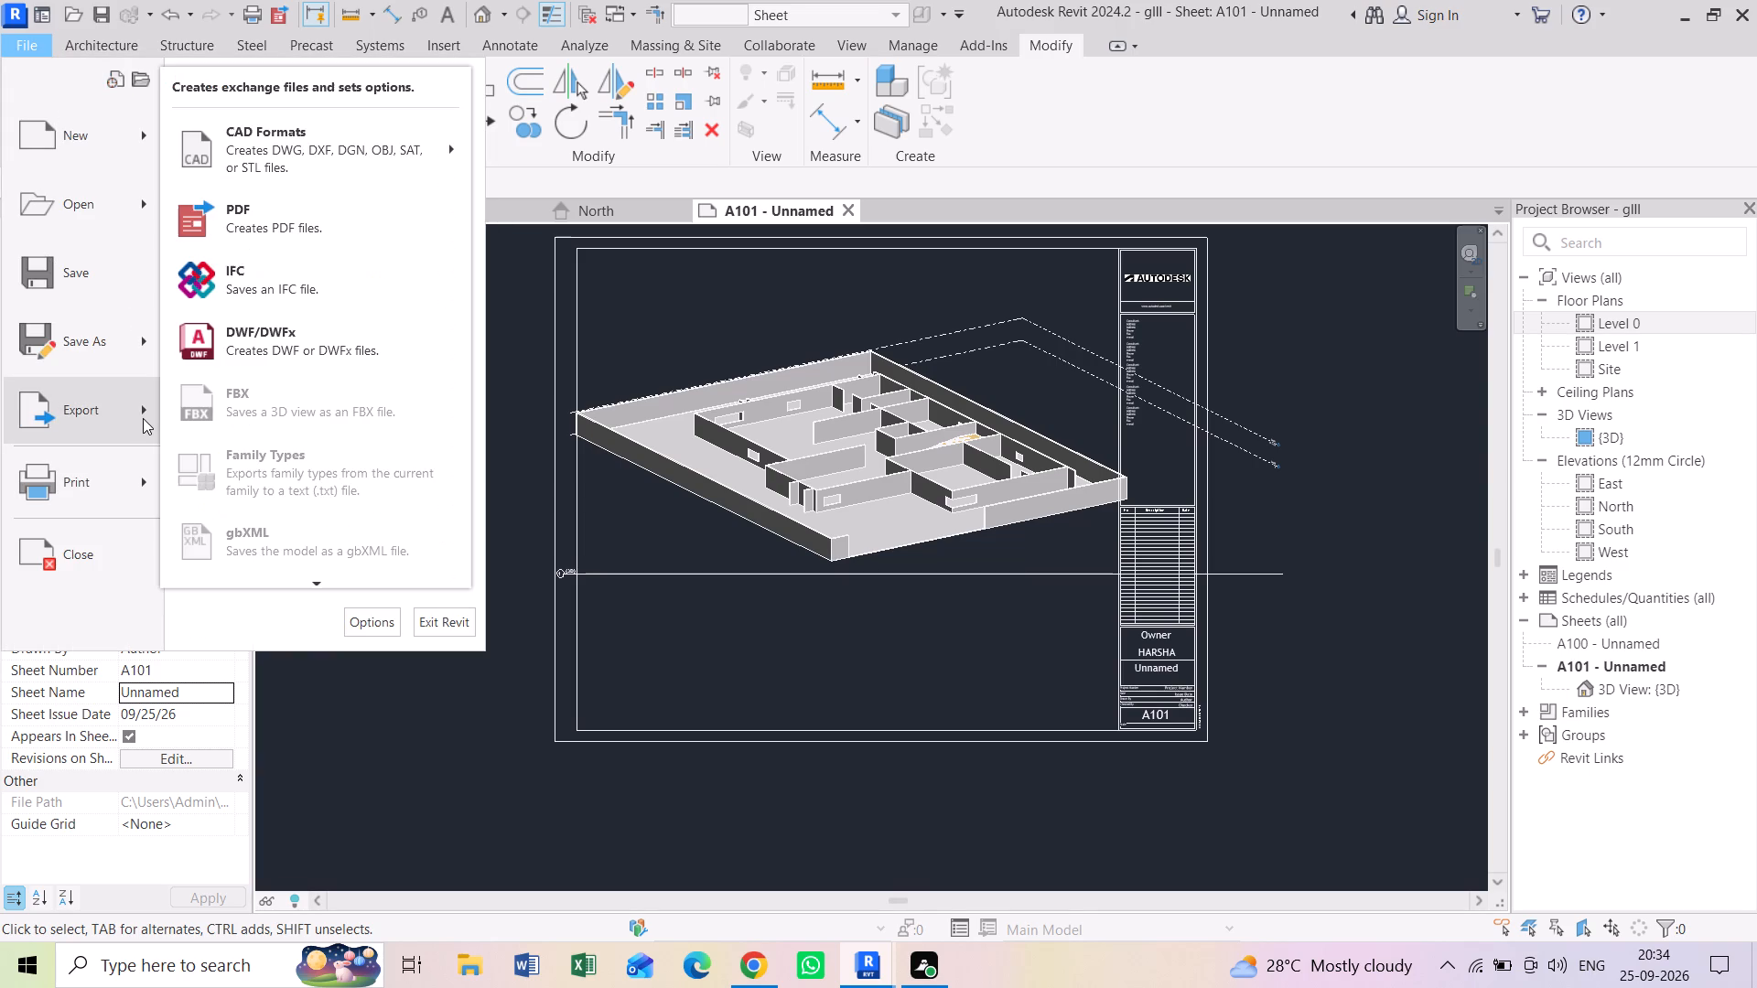
{"action": "left_click", "coordinate": [238, 227]}
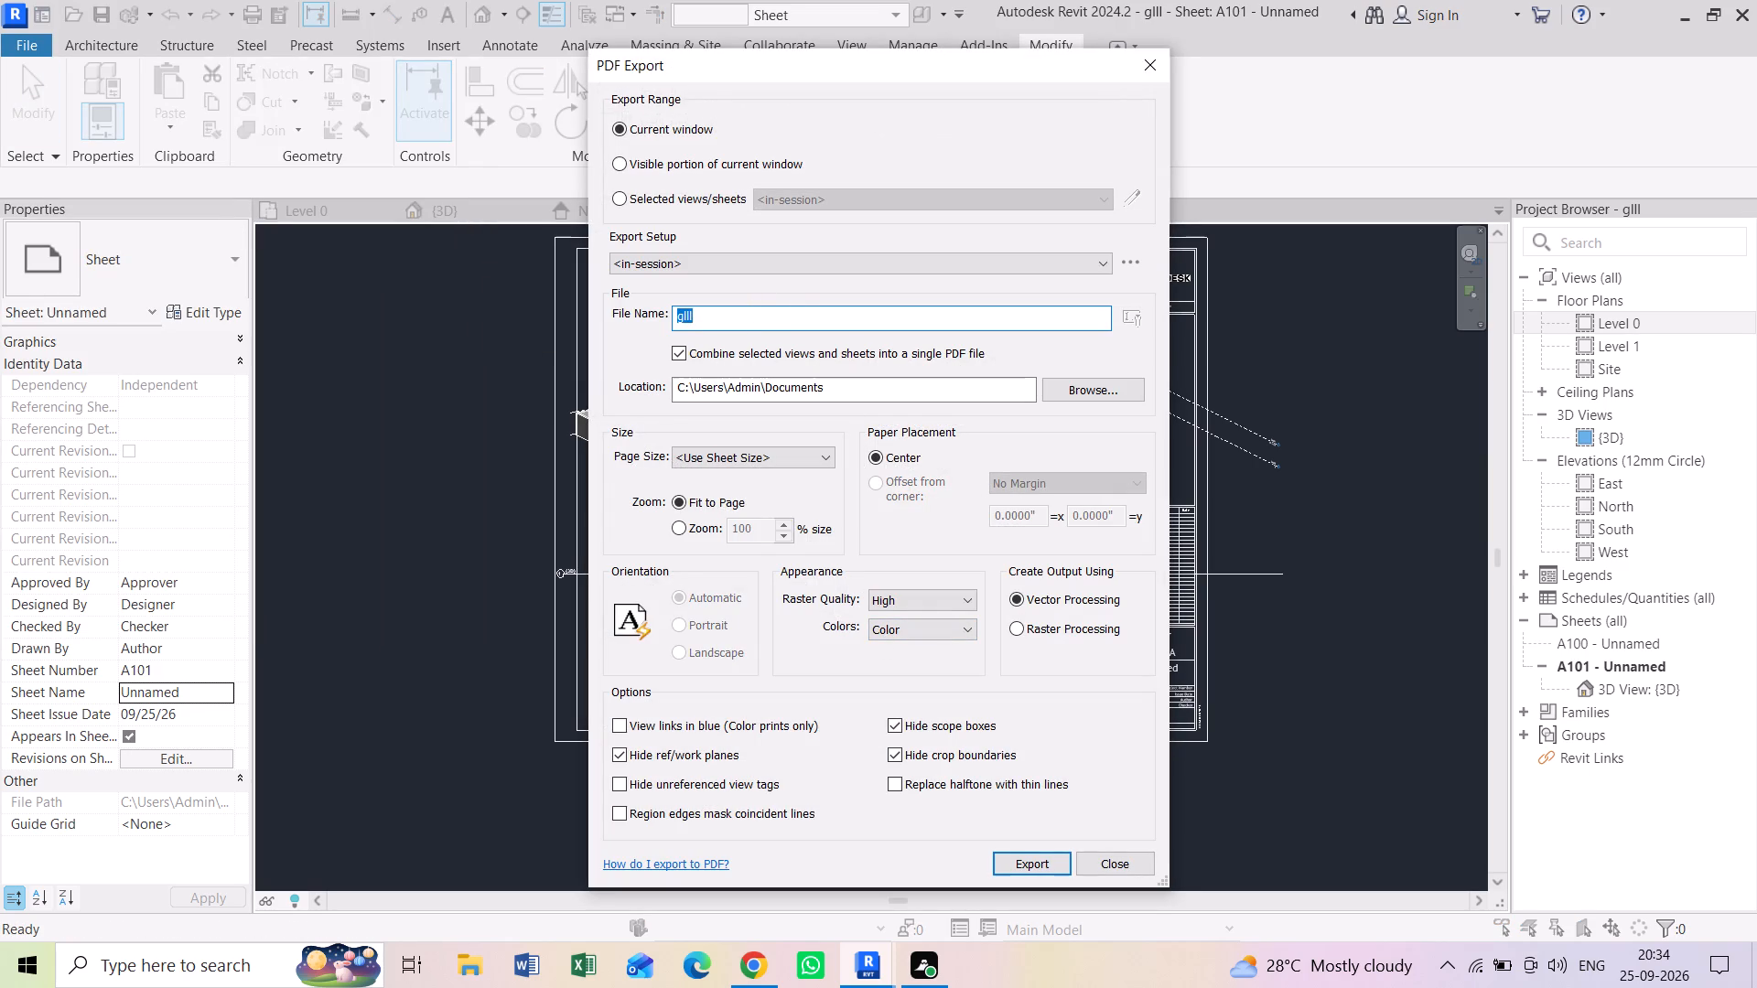
{"action": "left_click", "coordinate": [746, 319]}
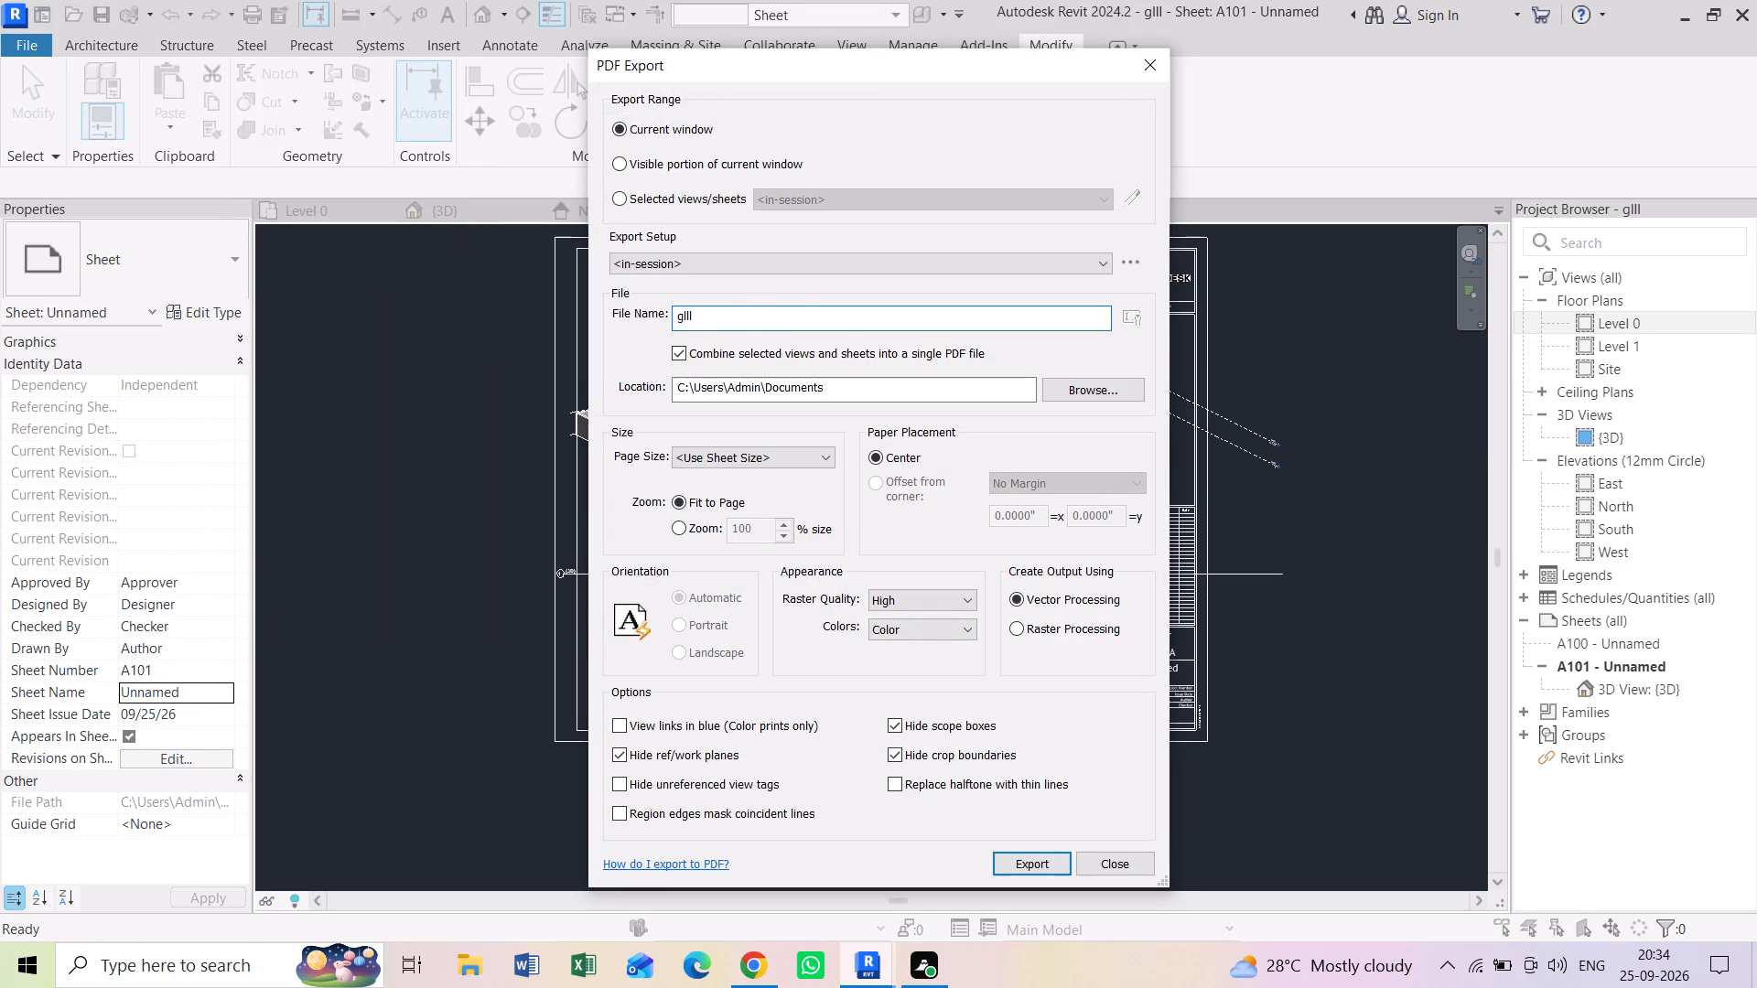
{"action": "left_click_drag", "start_coordinate": [746, 319], "coordinate": [641, 337]}
{"action": "left_click", "coordinate": [738, 323]}
{"action": "type", "text": "..."}
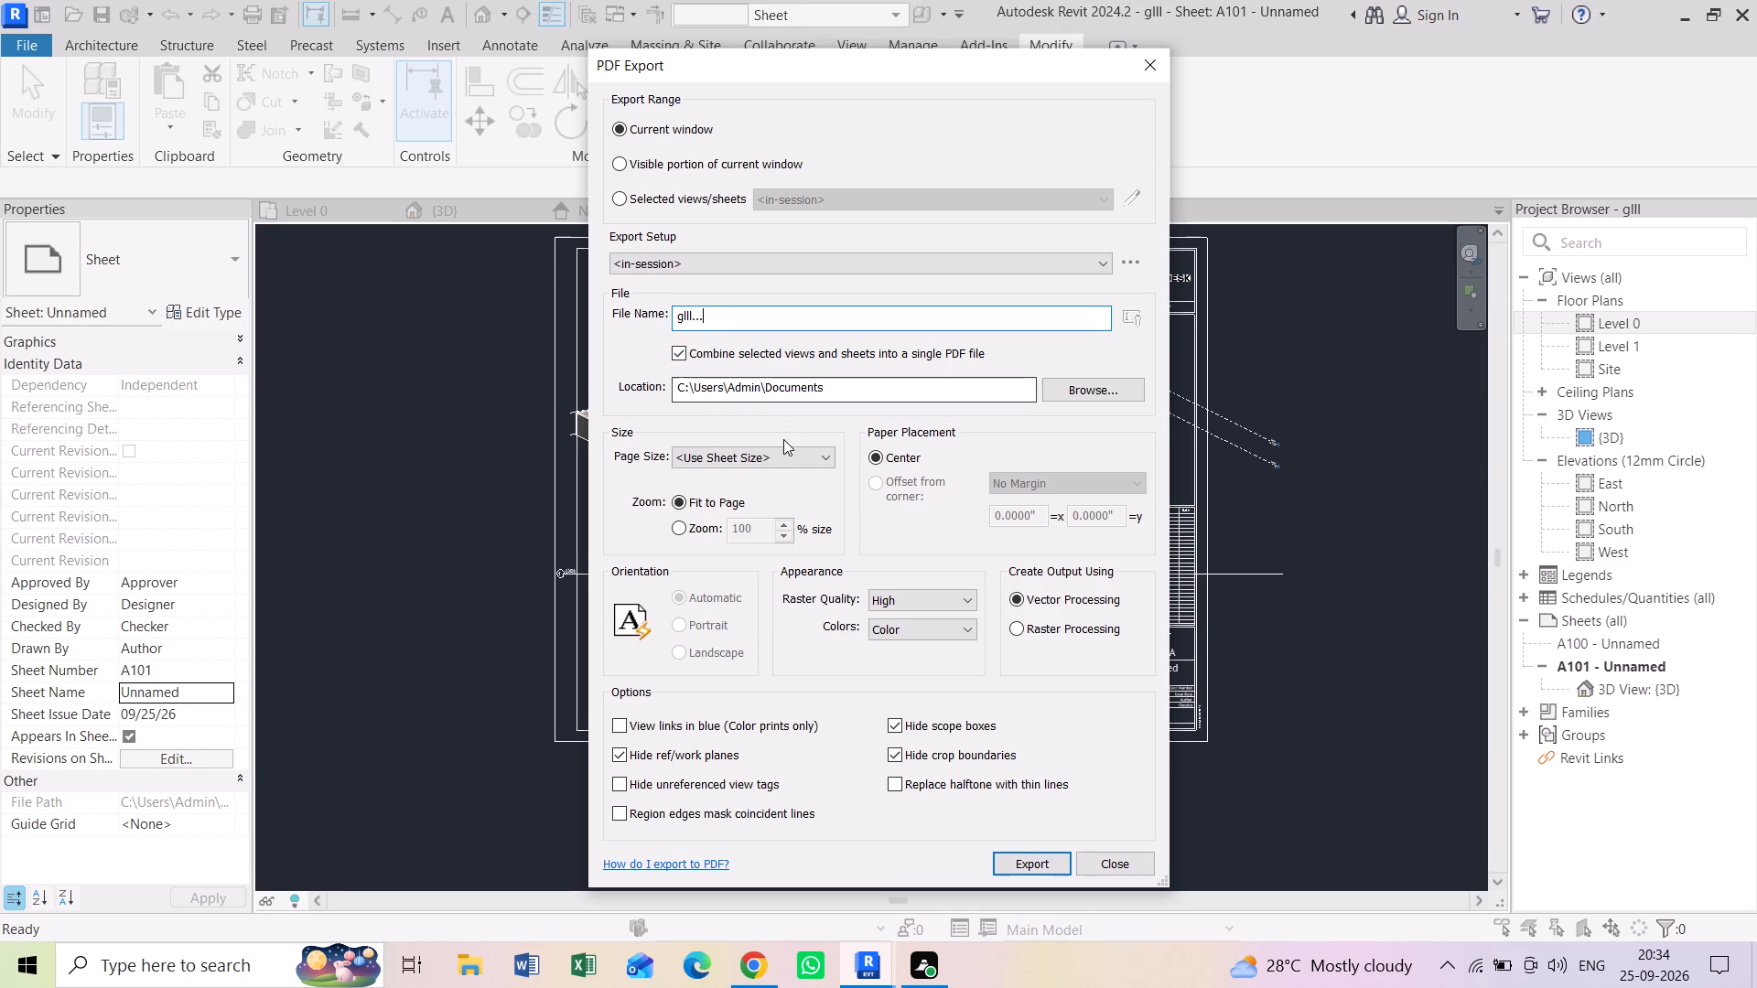
{"action": "left_click", "coordinate": [728, 457]}
{"action": "left_click", "coordinate": [728, 457]}
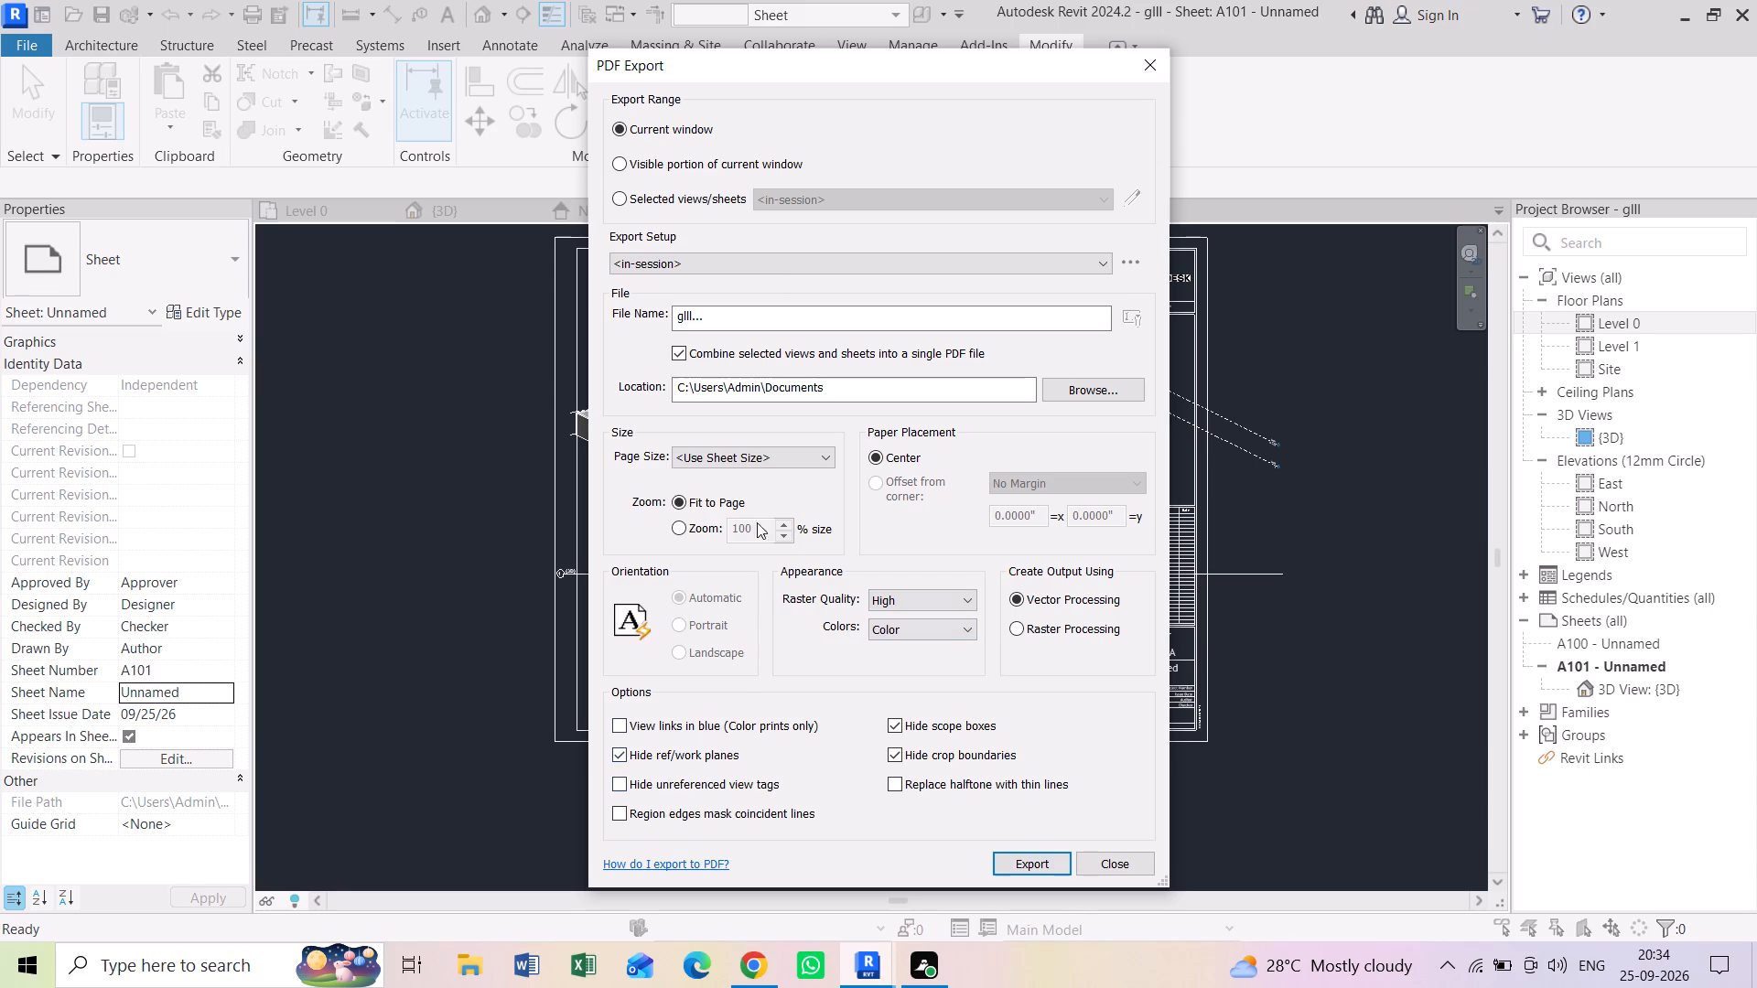
Choose the Documents folder as the export location and export sheet A101 to PDF.
{"action": "left_click", "coordinate": [1054, 397]}
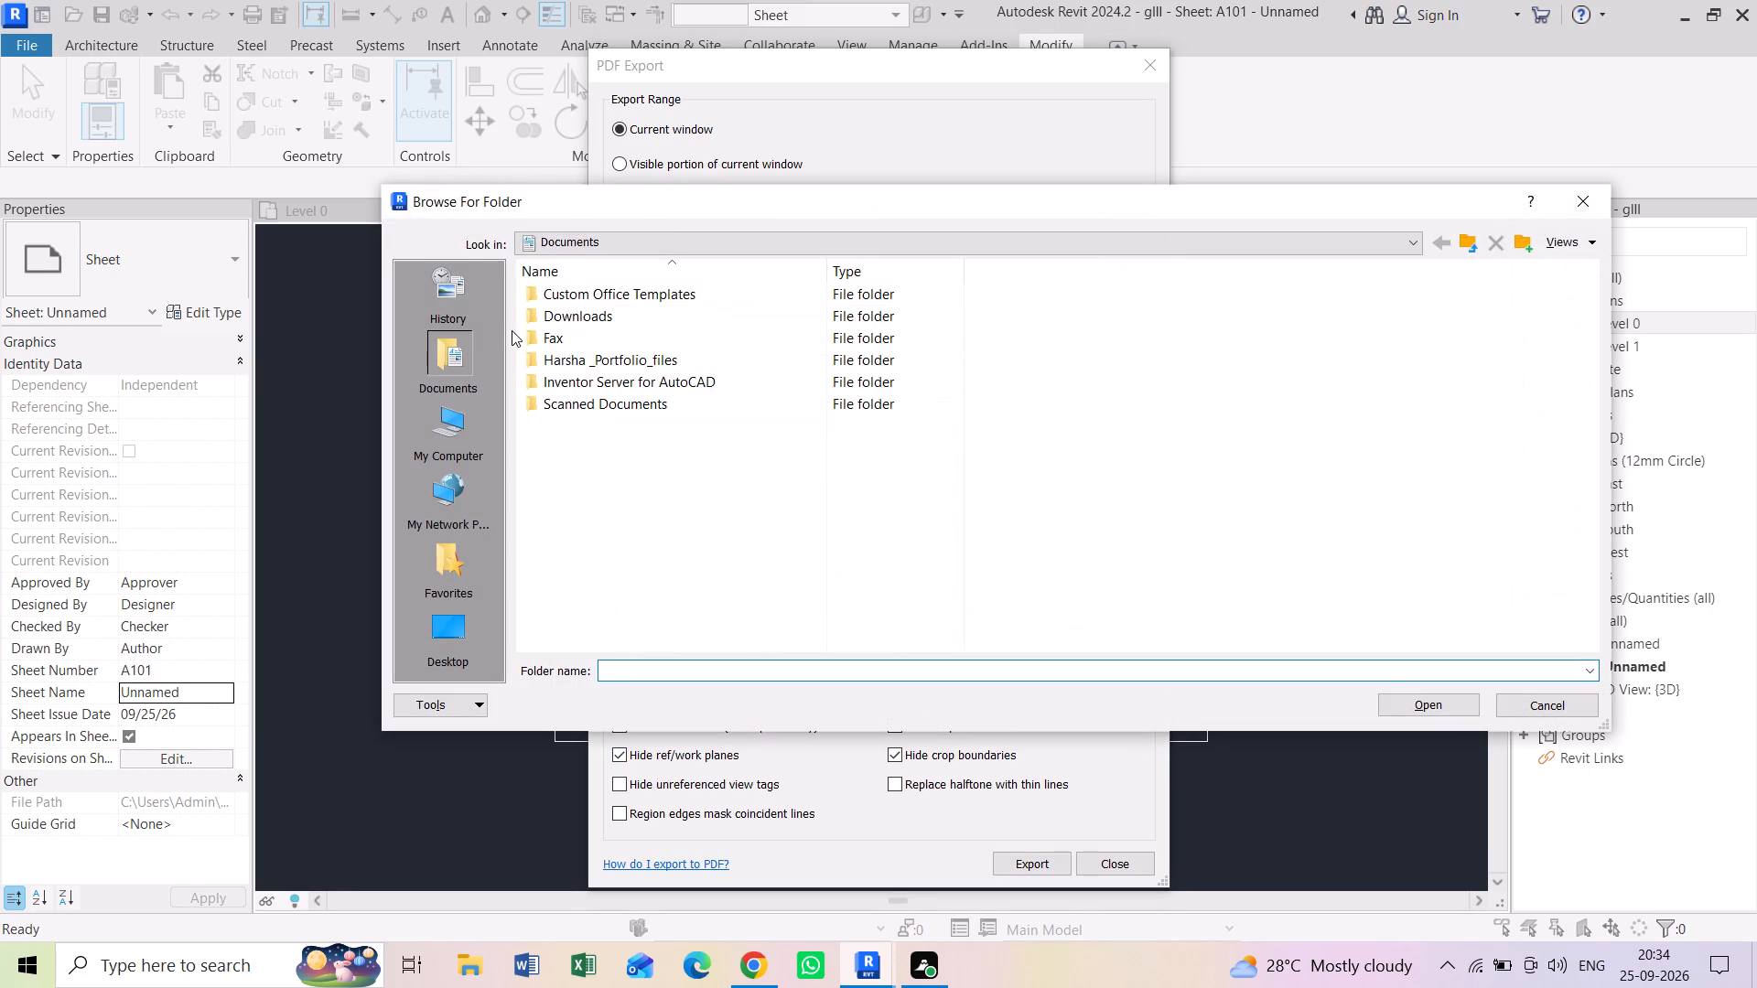
{"action": "left_click", "coordinate": [453, 442]}
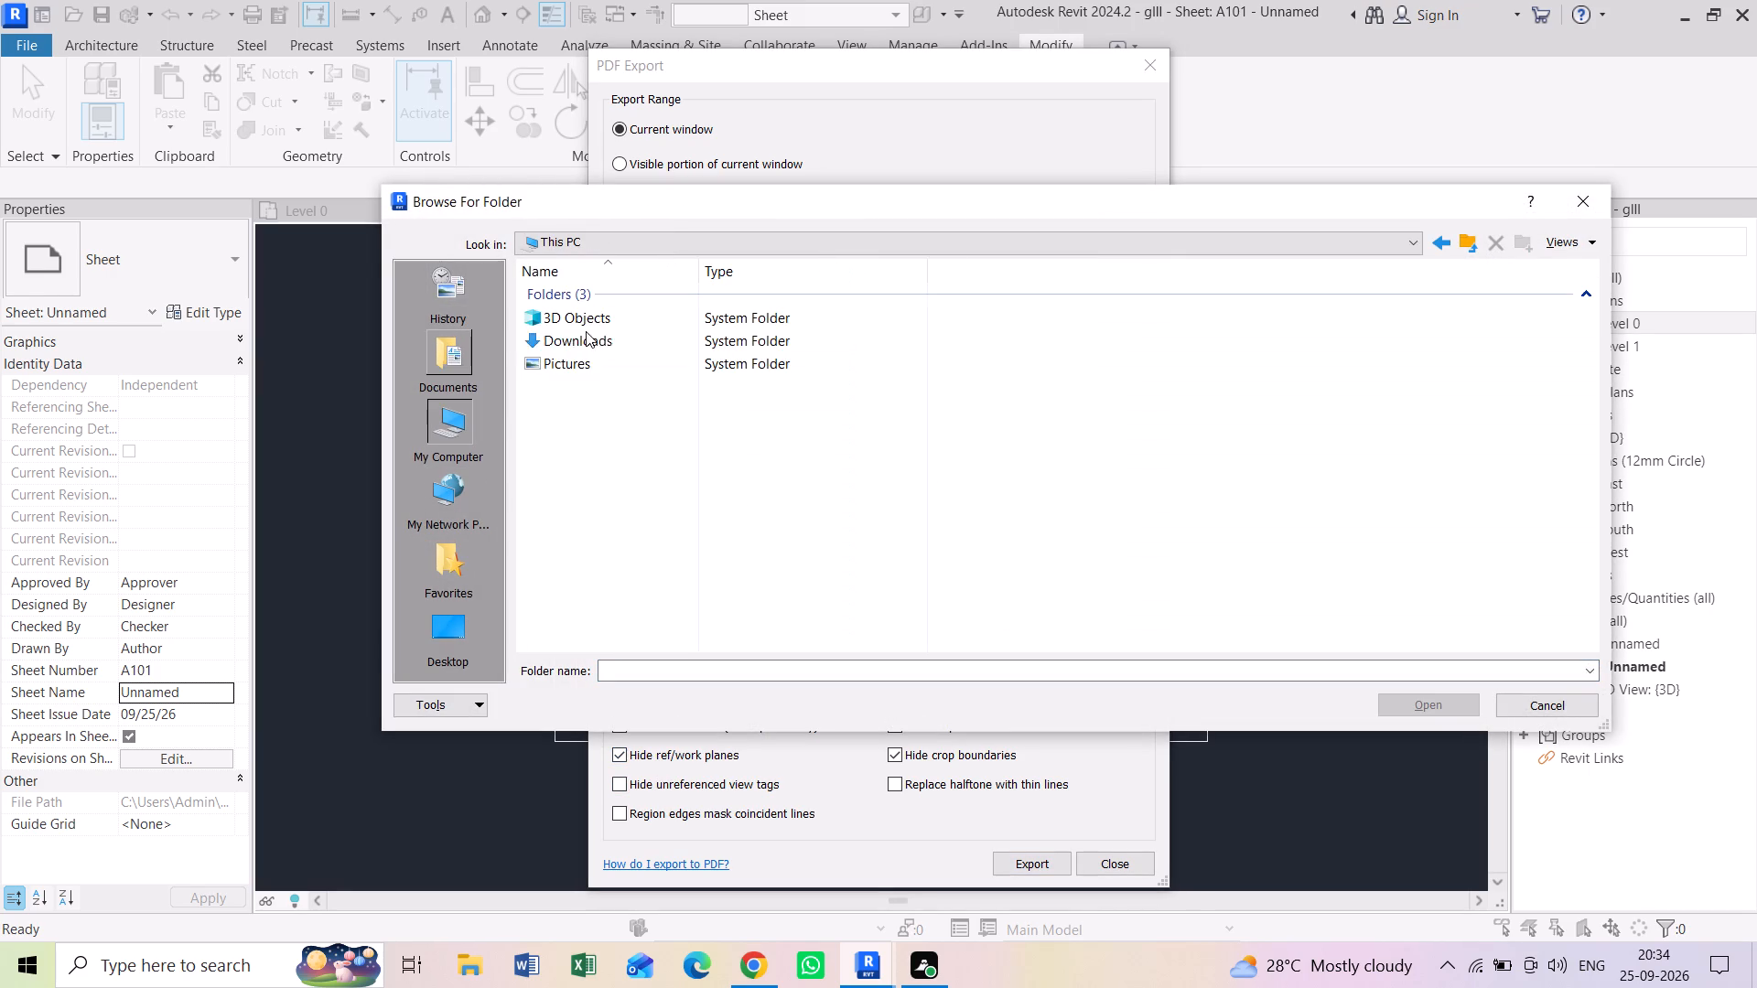
{"action": "double_click", "coordinate": [589, 360]}
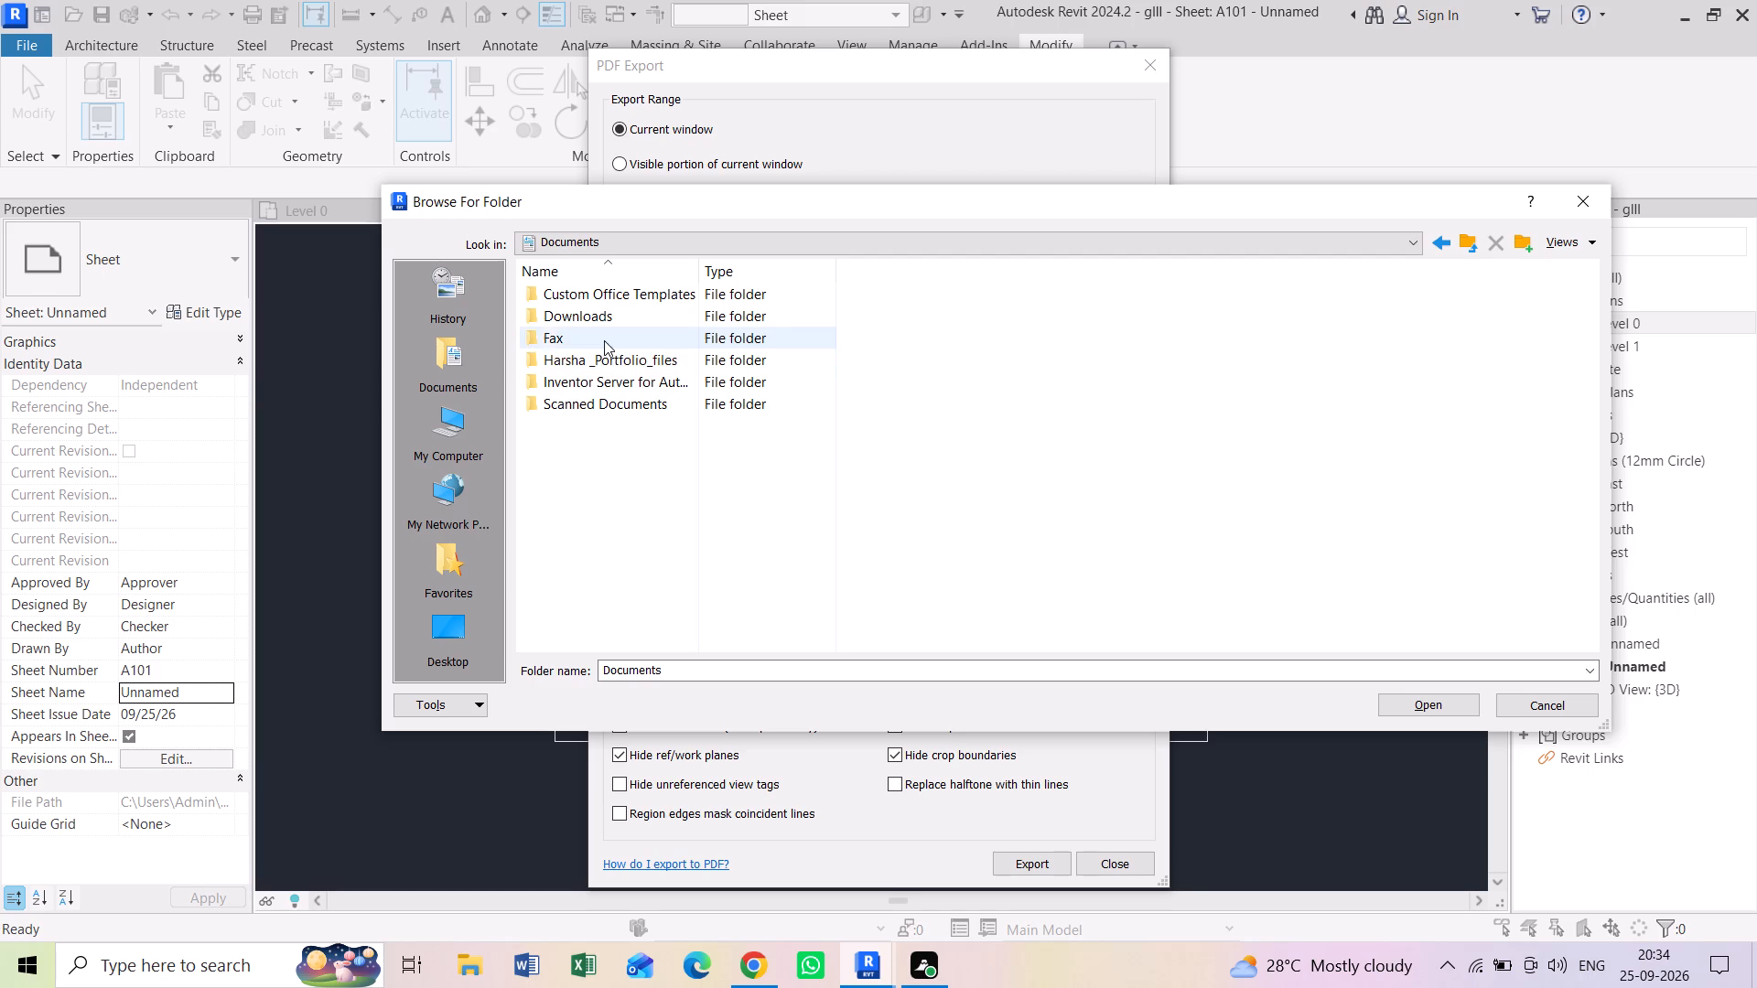
{"action": "left_click", "coordinate": [1405, 709]}
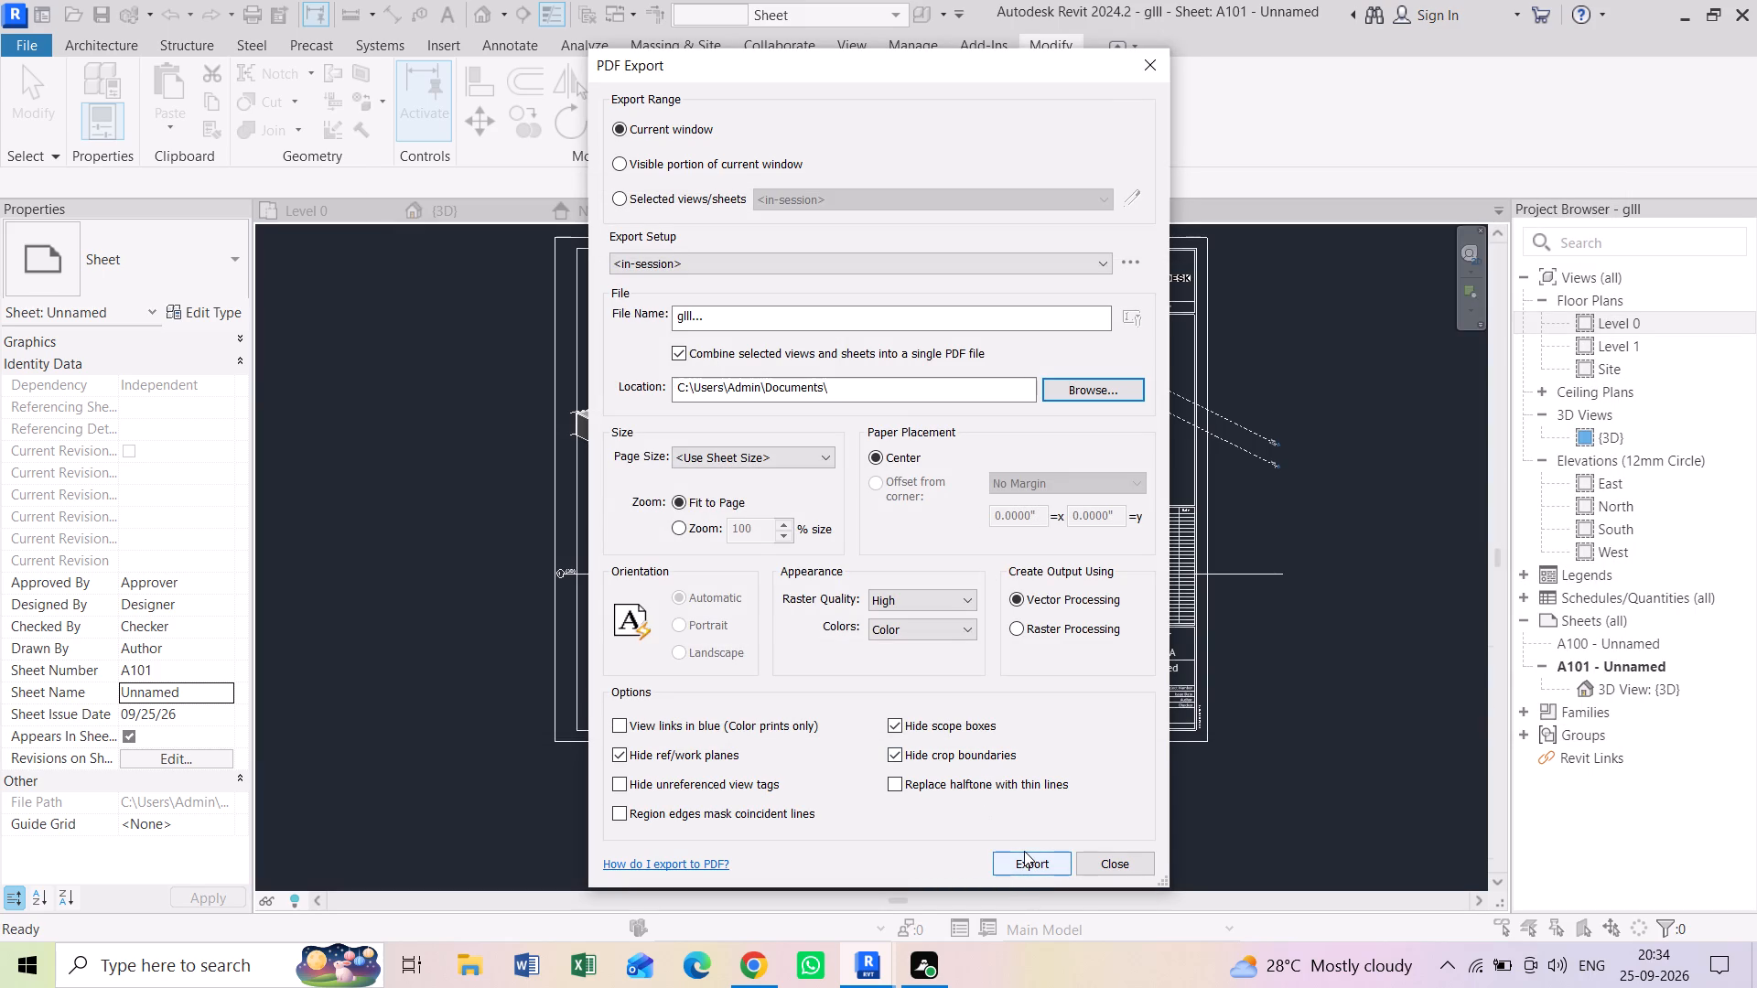
{"action": "left_click", "coordinate": [1029, 860]}
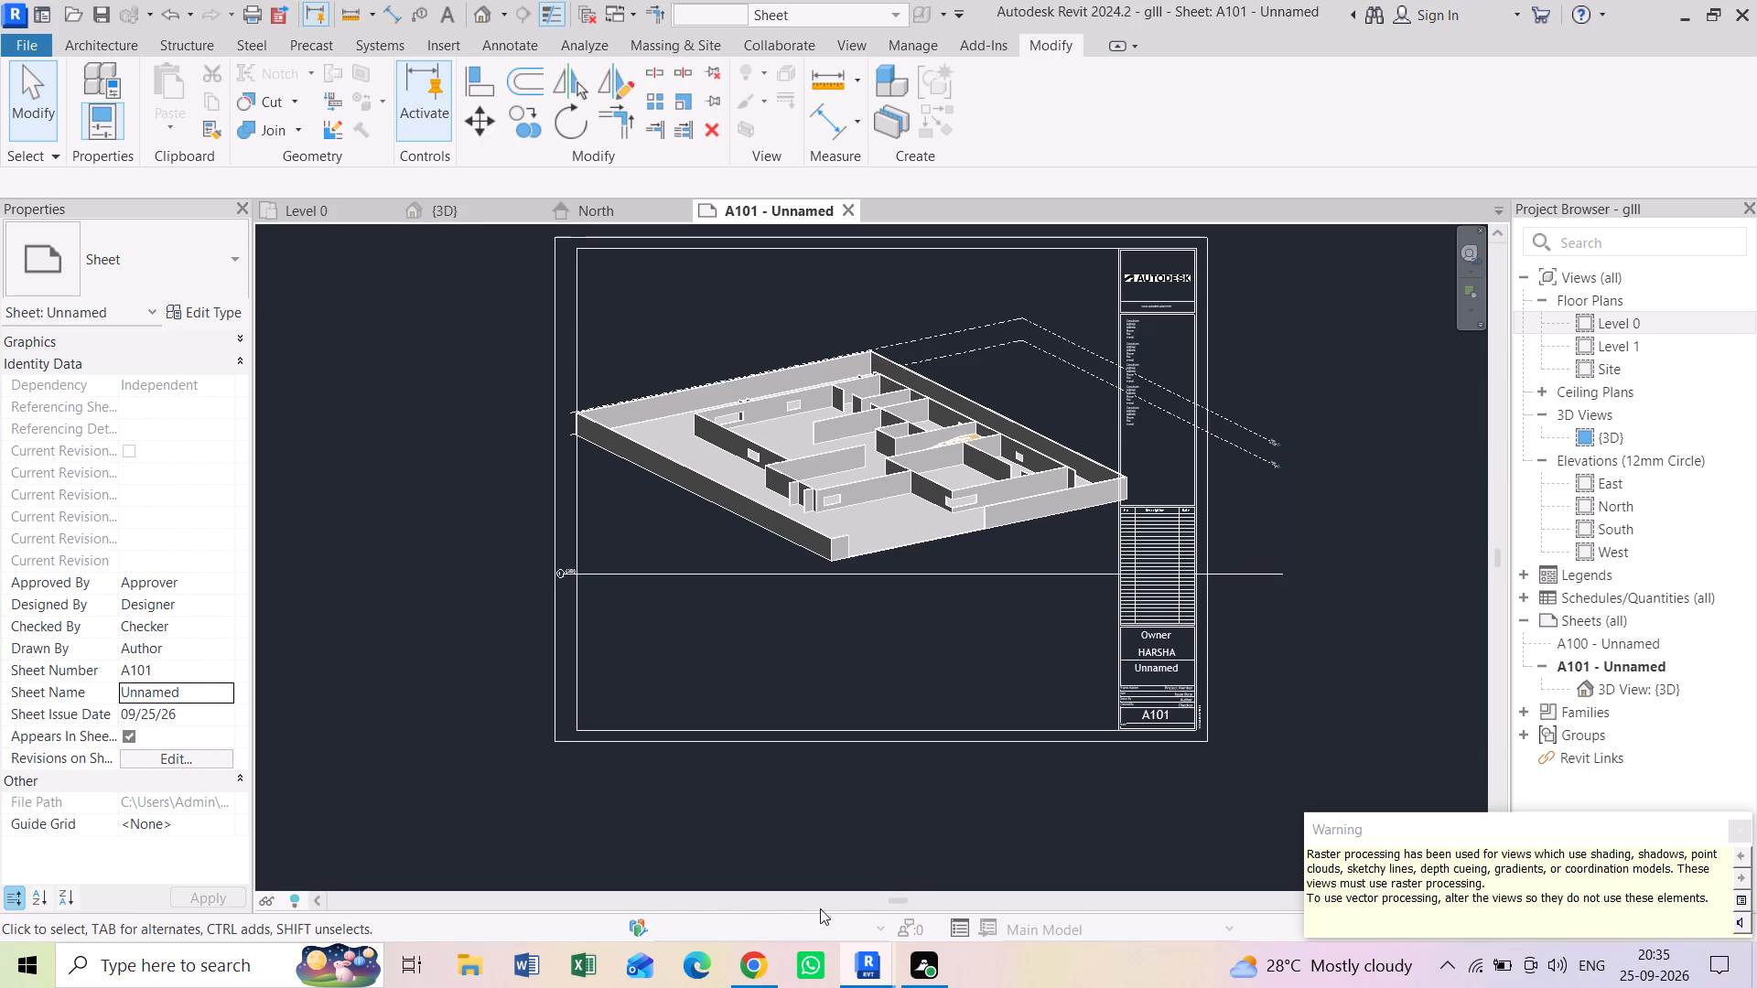
Switch to File Explorer and browse the Admin user's Downloads and Documents folders for the exported PDF.
{"action": "left_click", "coordinate": [470, 972]}
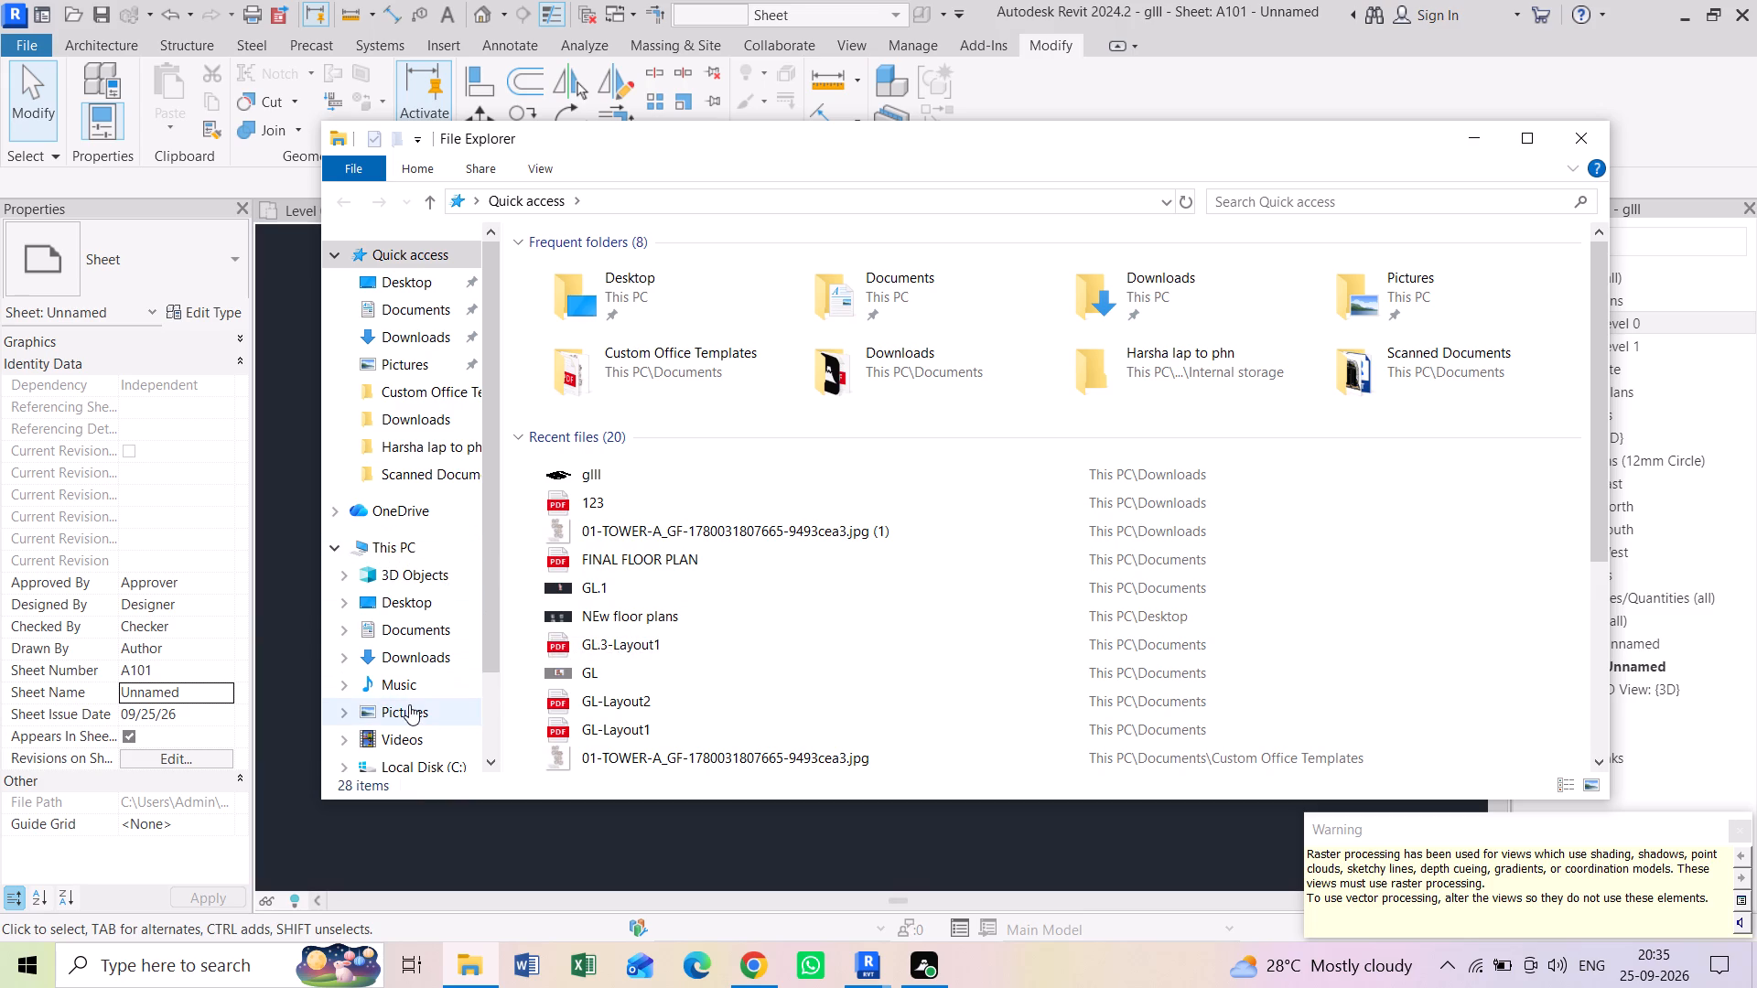
{"action": "scroll", "coordinate": [411, 704], "scroll_direction": "down", "scroll_amount": 5}
{"action": "scroll", "coordinate": [414, 704], "scroll_direction": "up", "scroll_amount": 1}
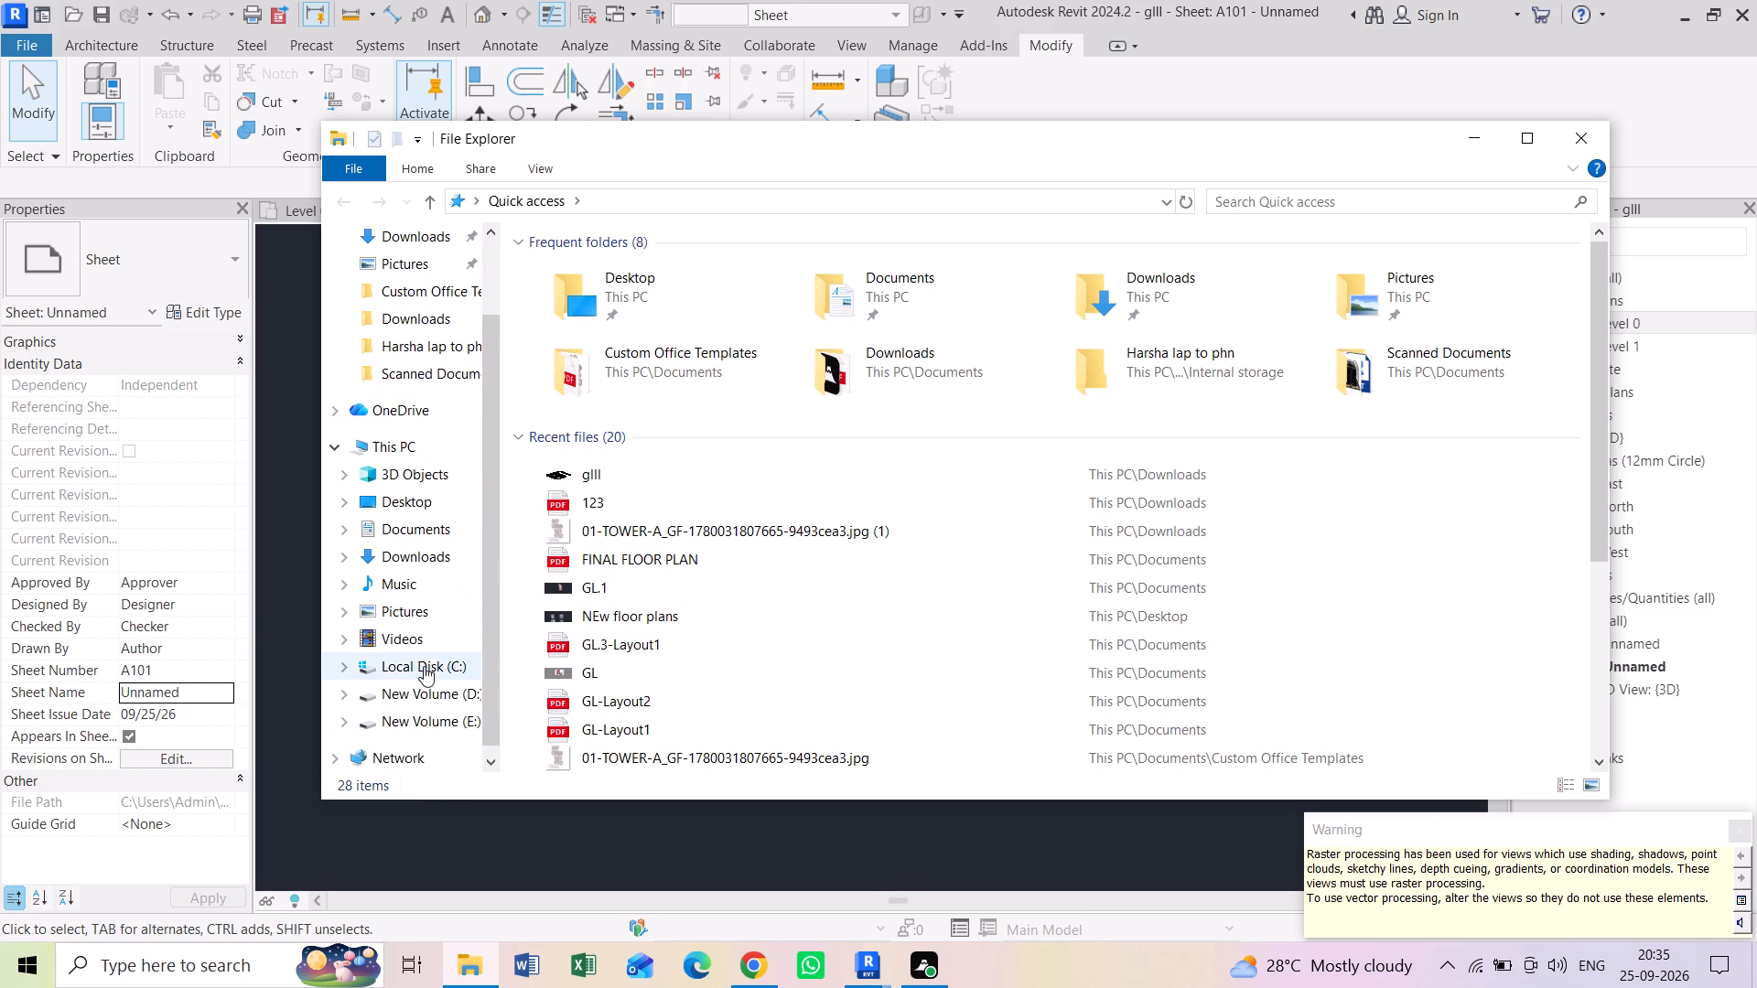
{"action": "left_click", "coordinate": [425, 663]}
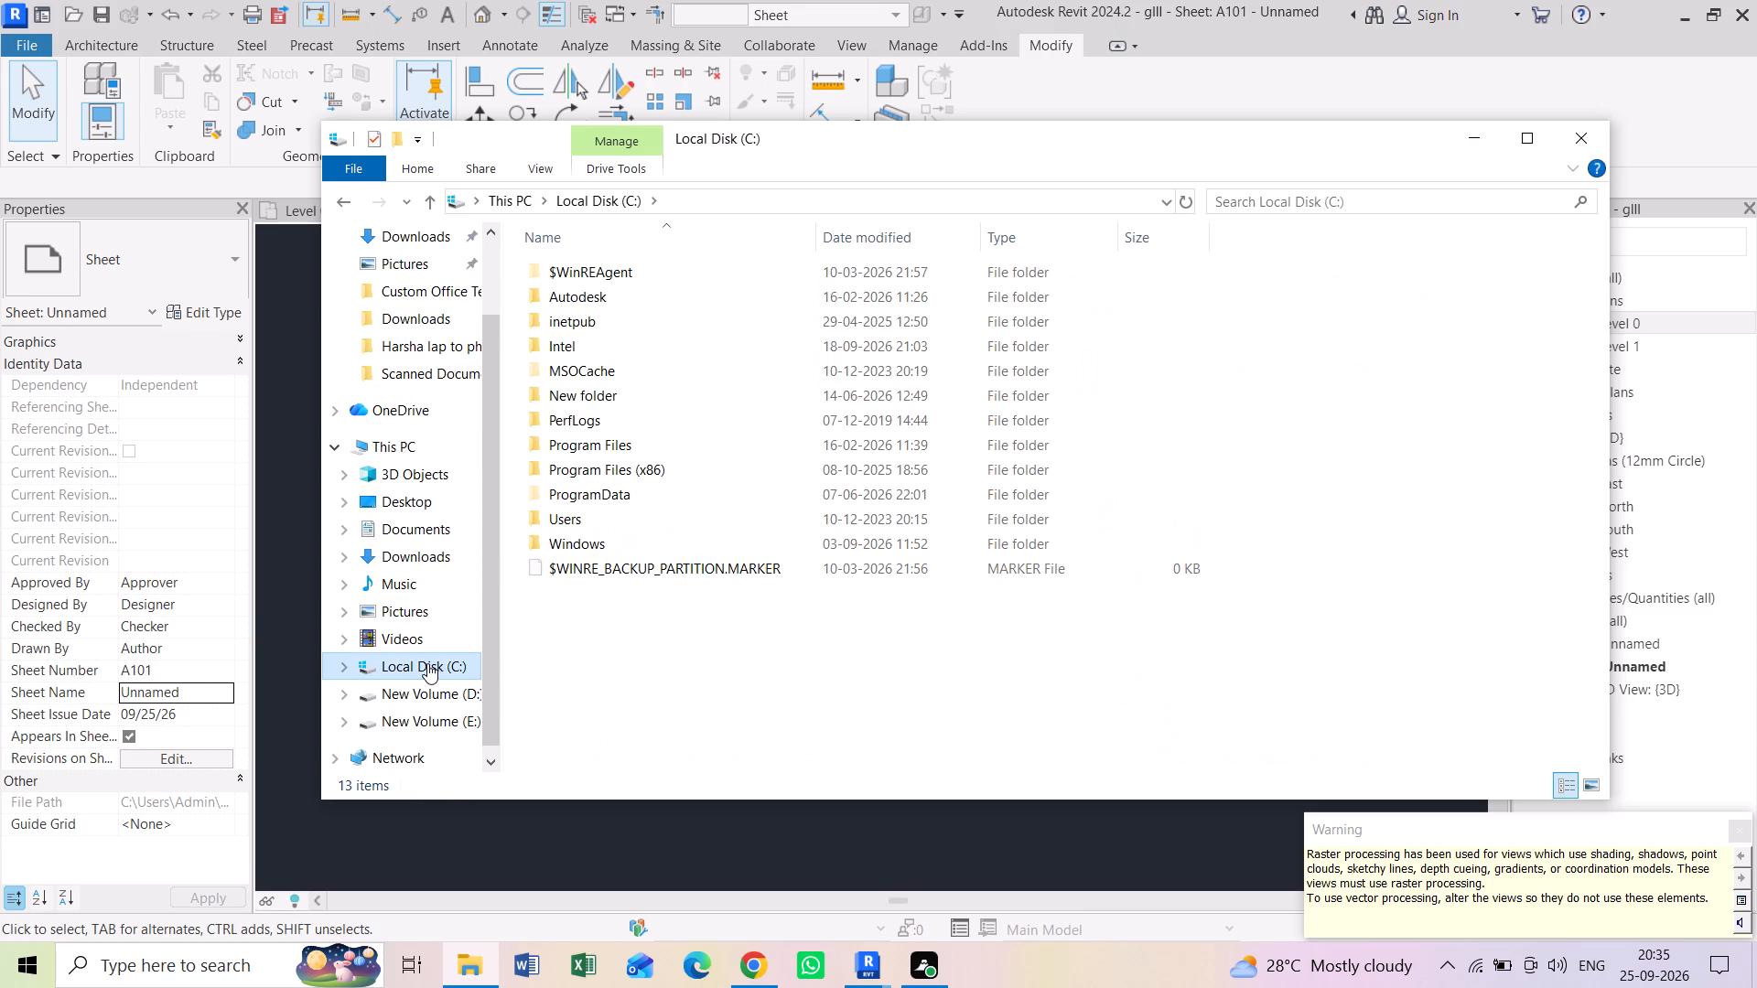
{"action": "double_click", "coordinate": [569, 516]}
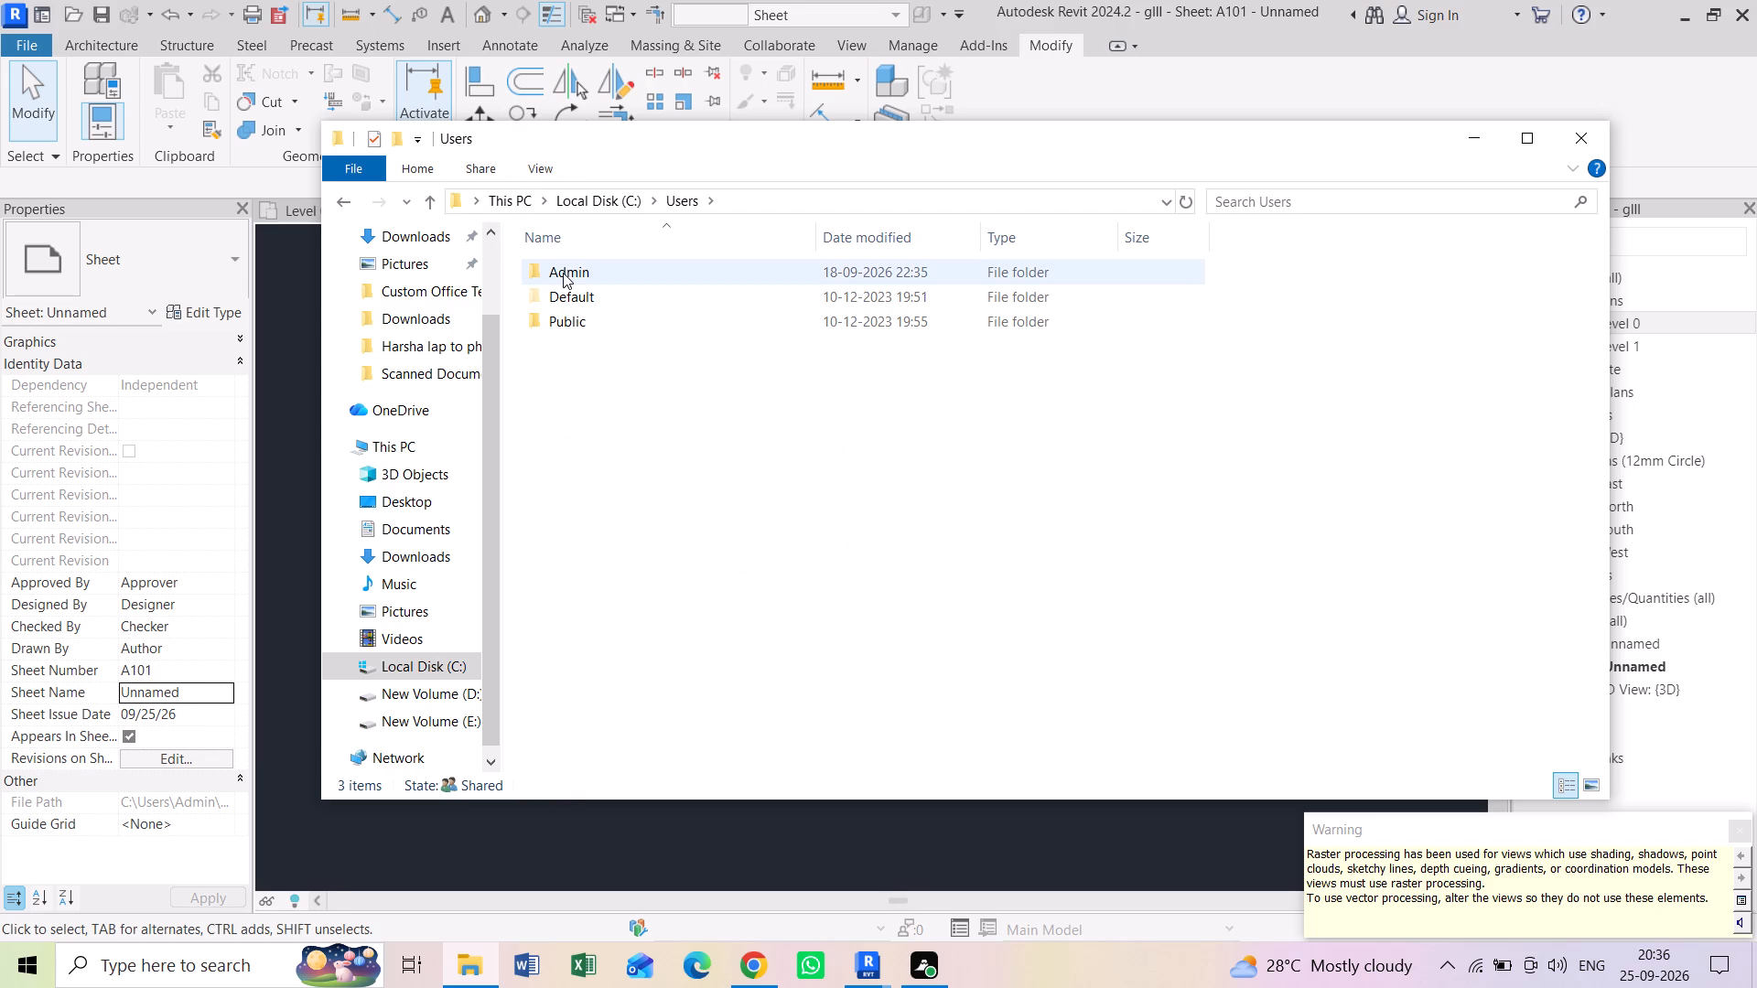
{"action": "double_click", "coordinate": [563, 273]}
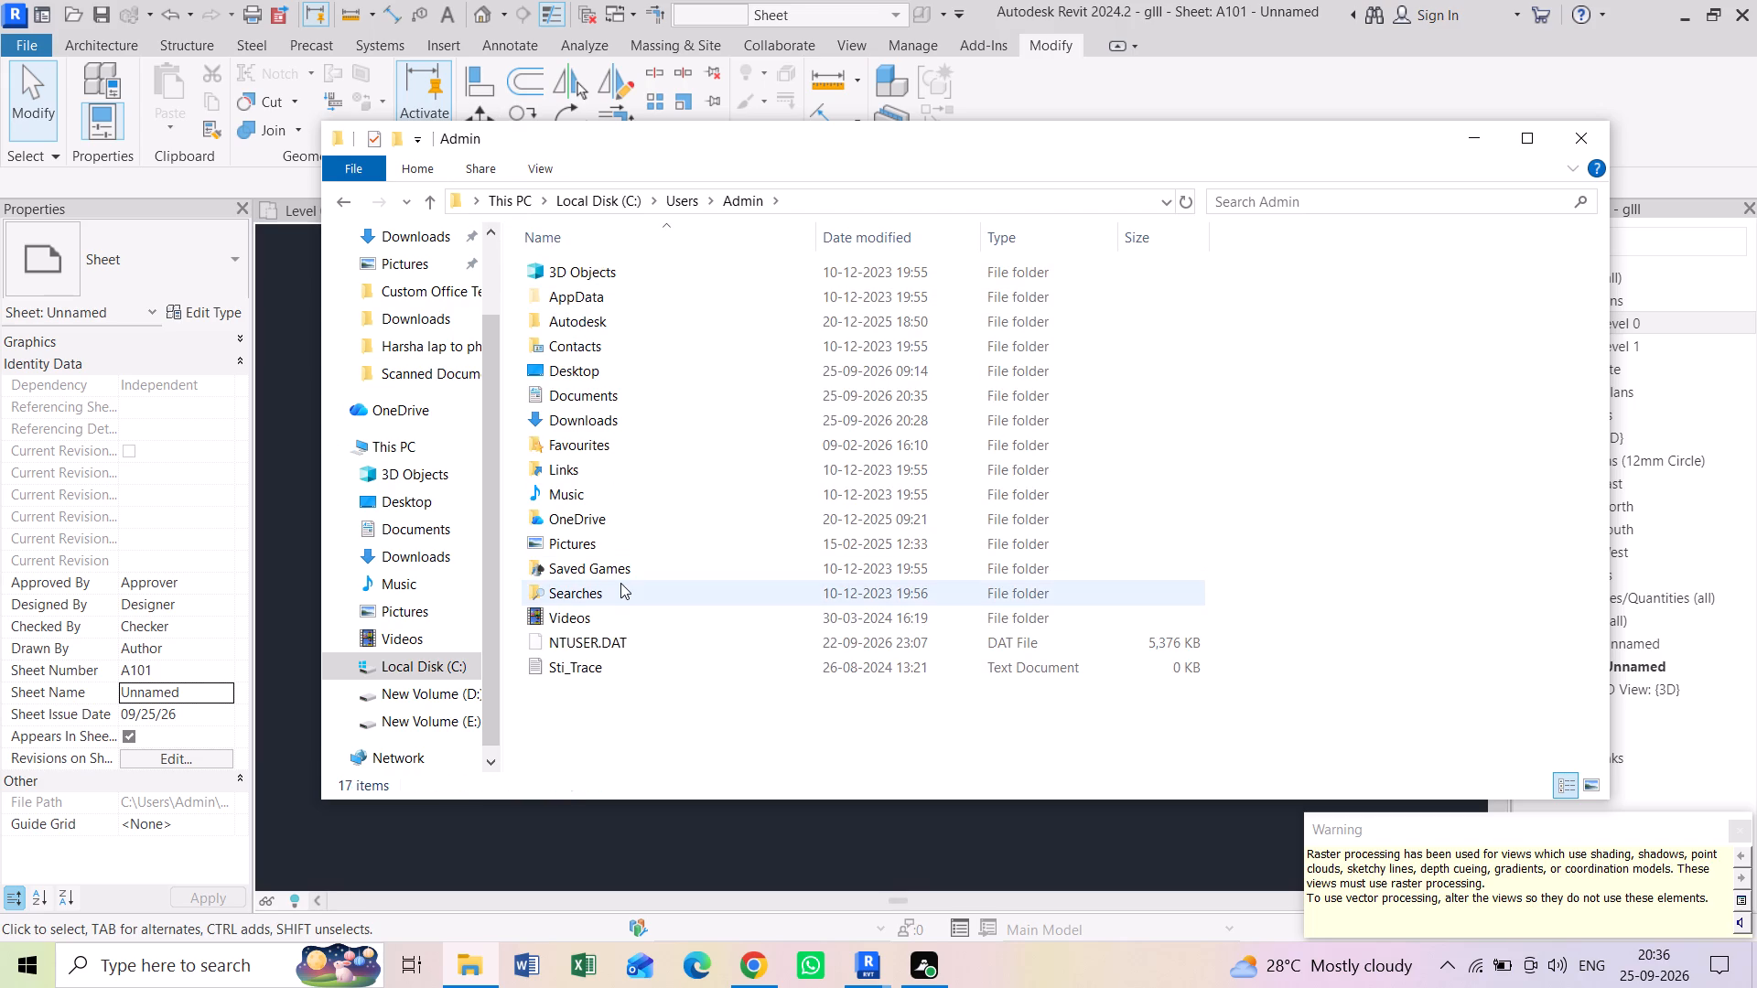
{"action": "double_click", "coordinate": [596, 428]}
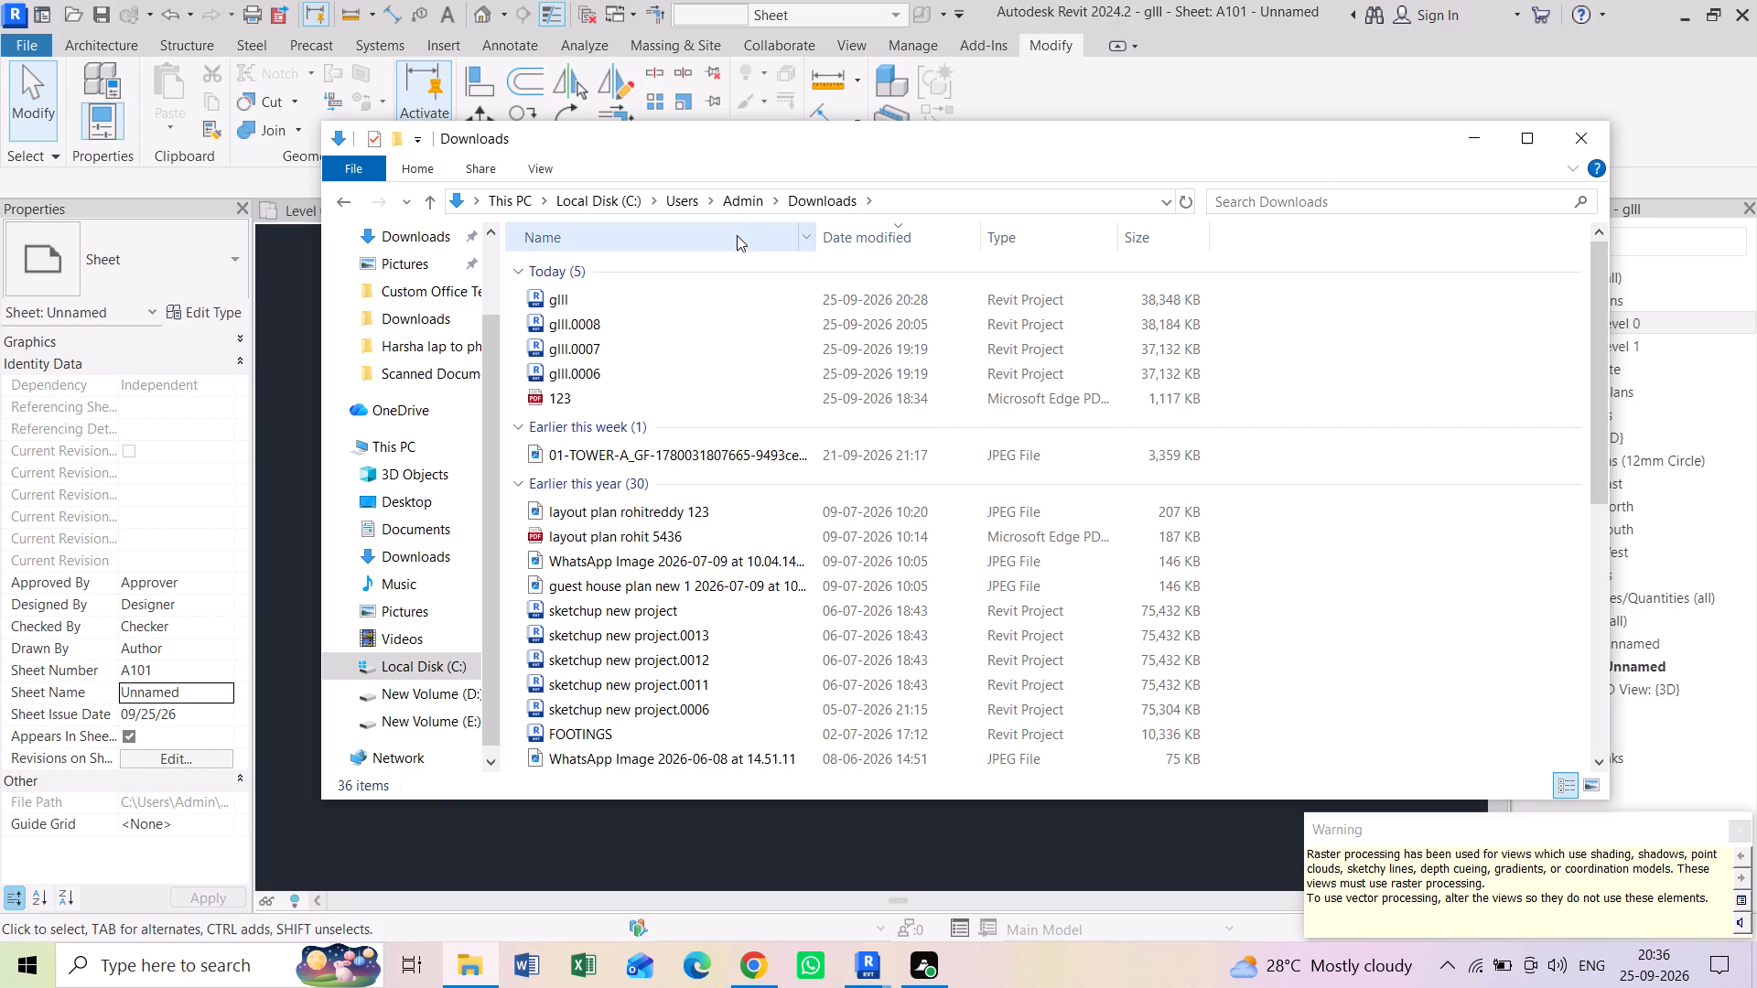
{"action": "left_click", "coordinate": [741, 196]}
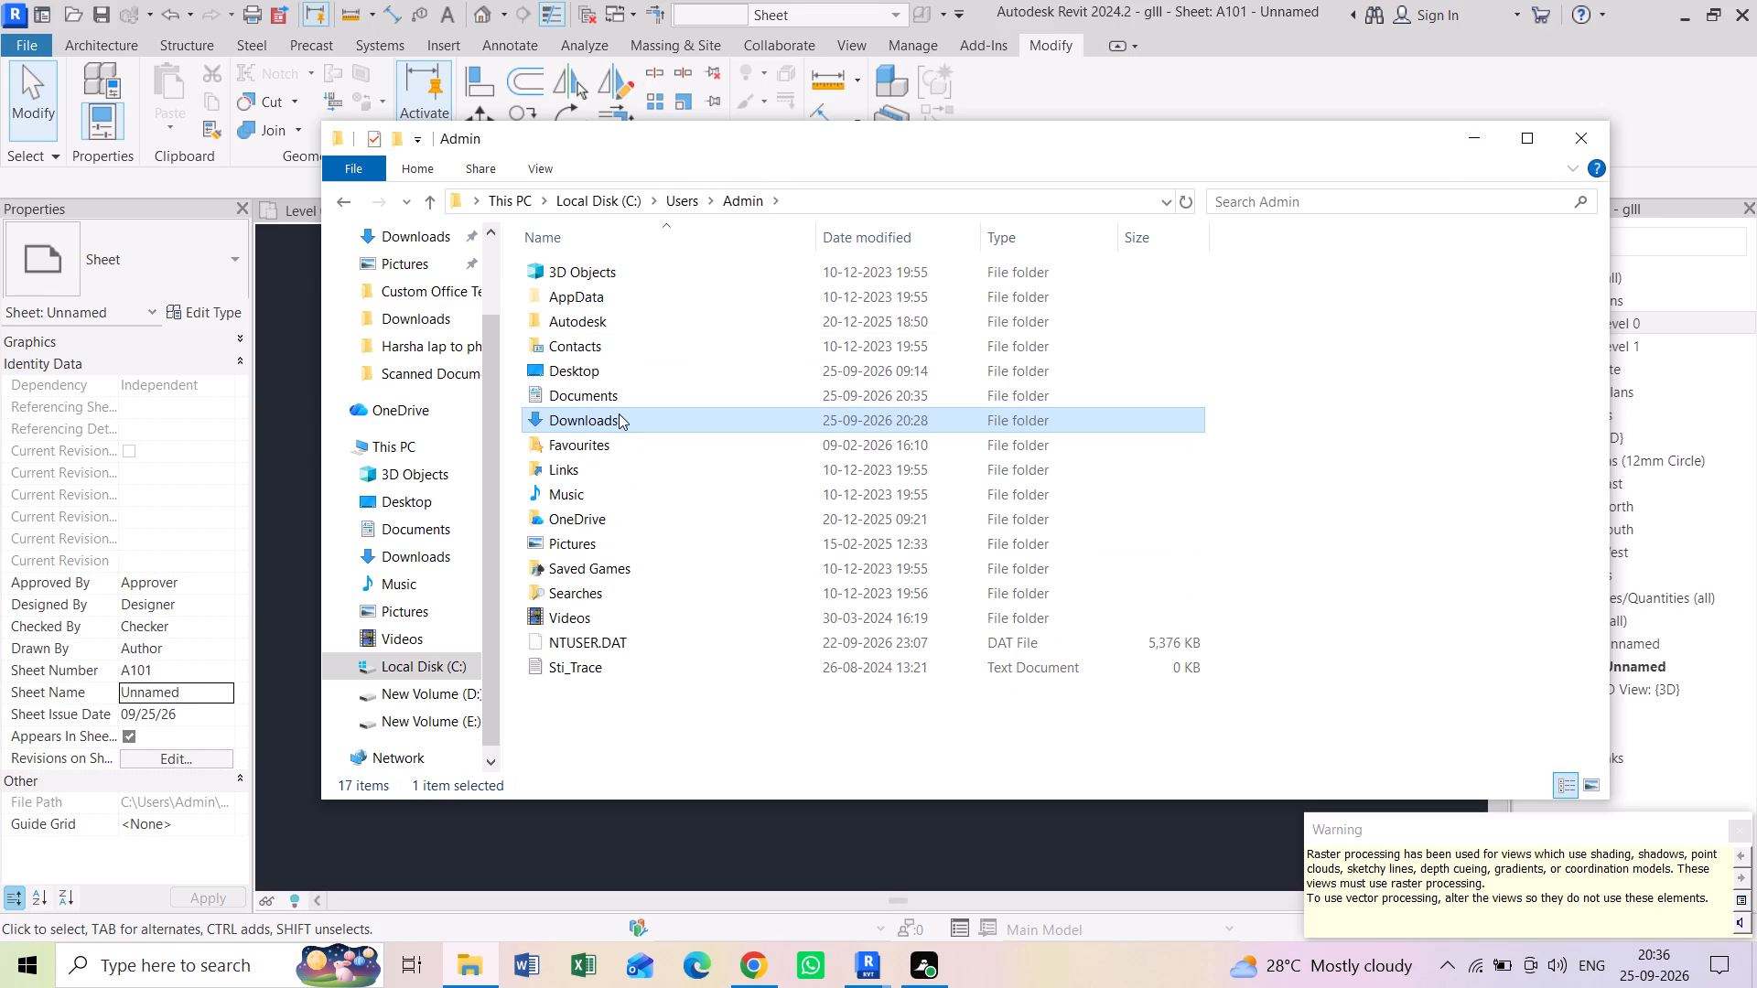
{"action": "left_click", "coordinate": [612, 378]}
{"action": "double_click", "coordinate": [605, 398]}
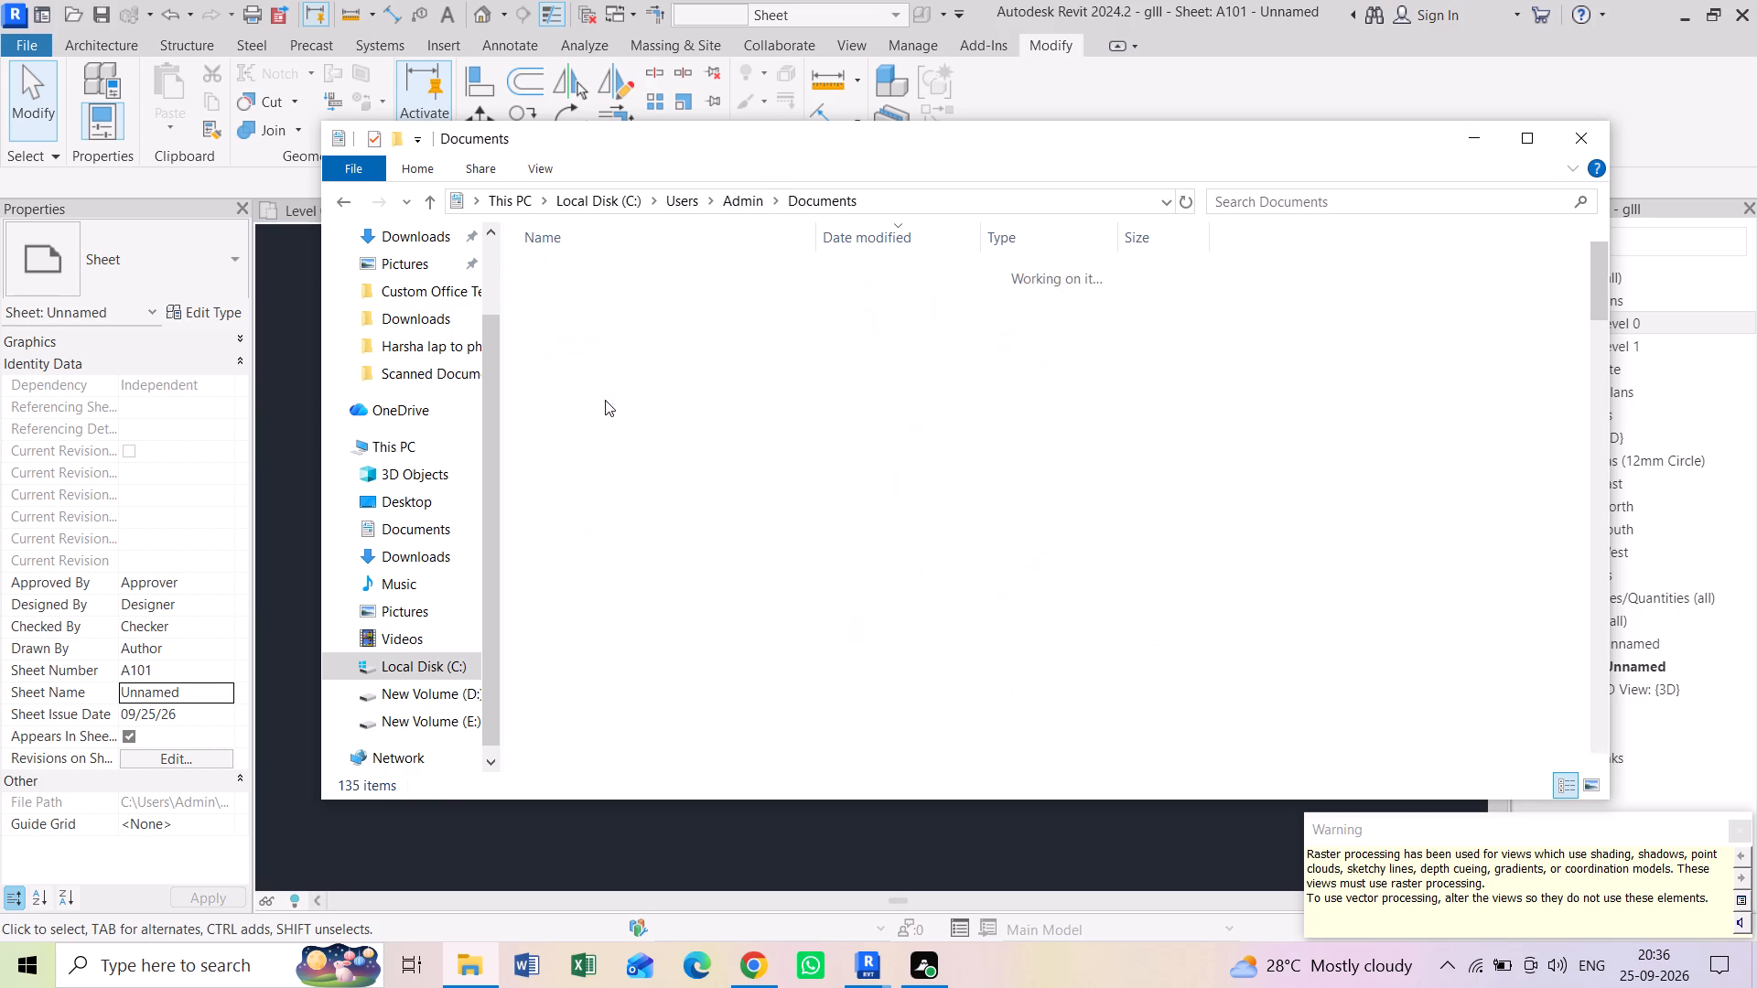